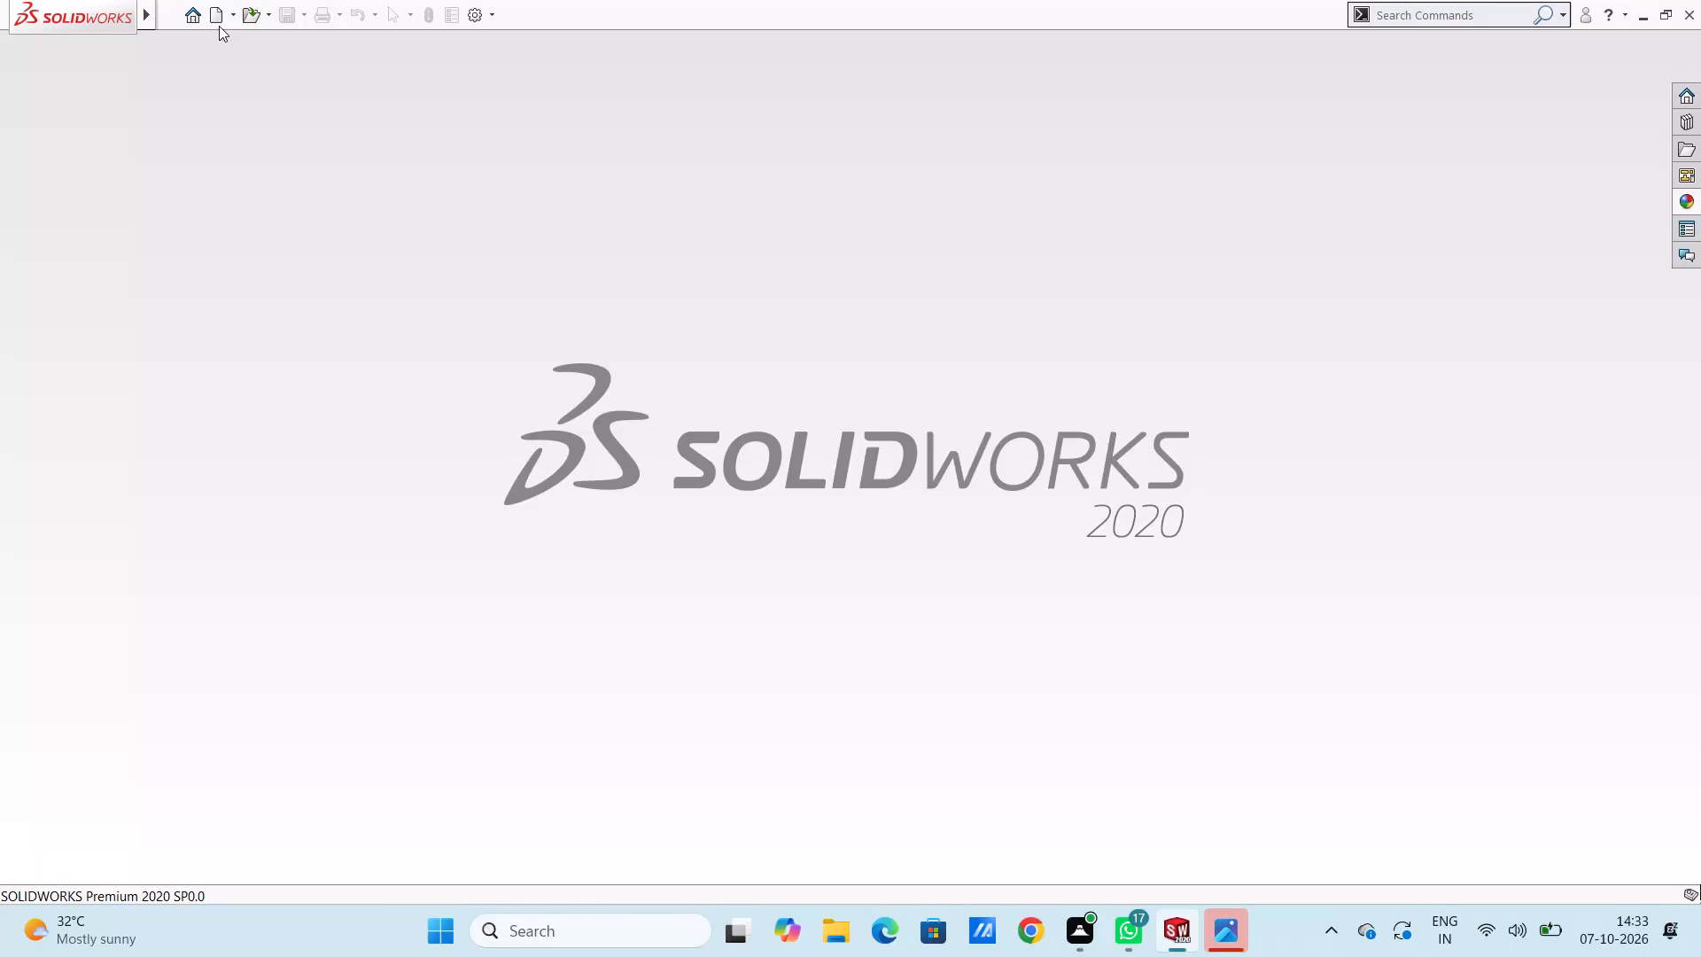
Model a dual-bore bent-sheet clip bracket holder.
Create a new part document.
left_click(219, 23)
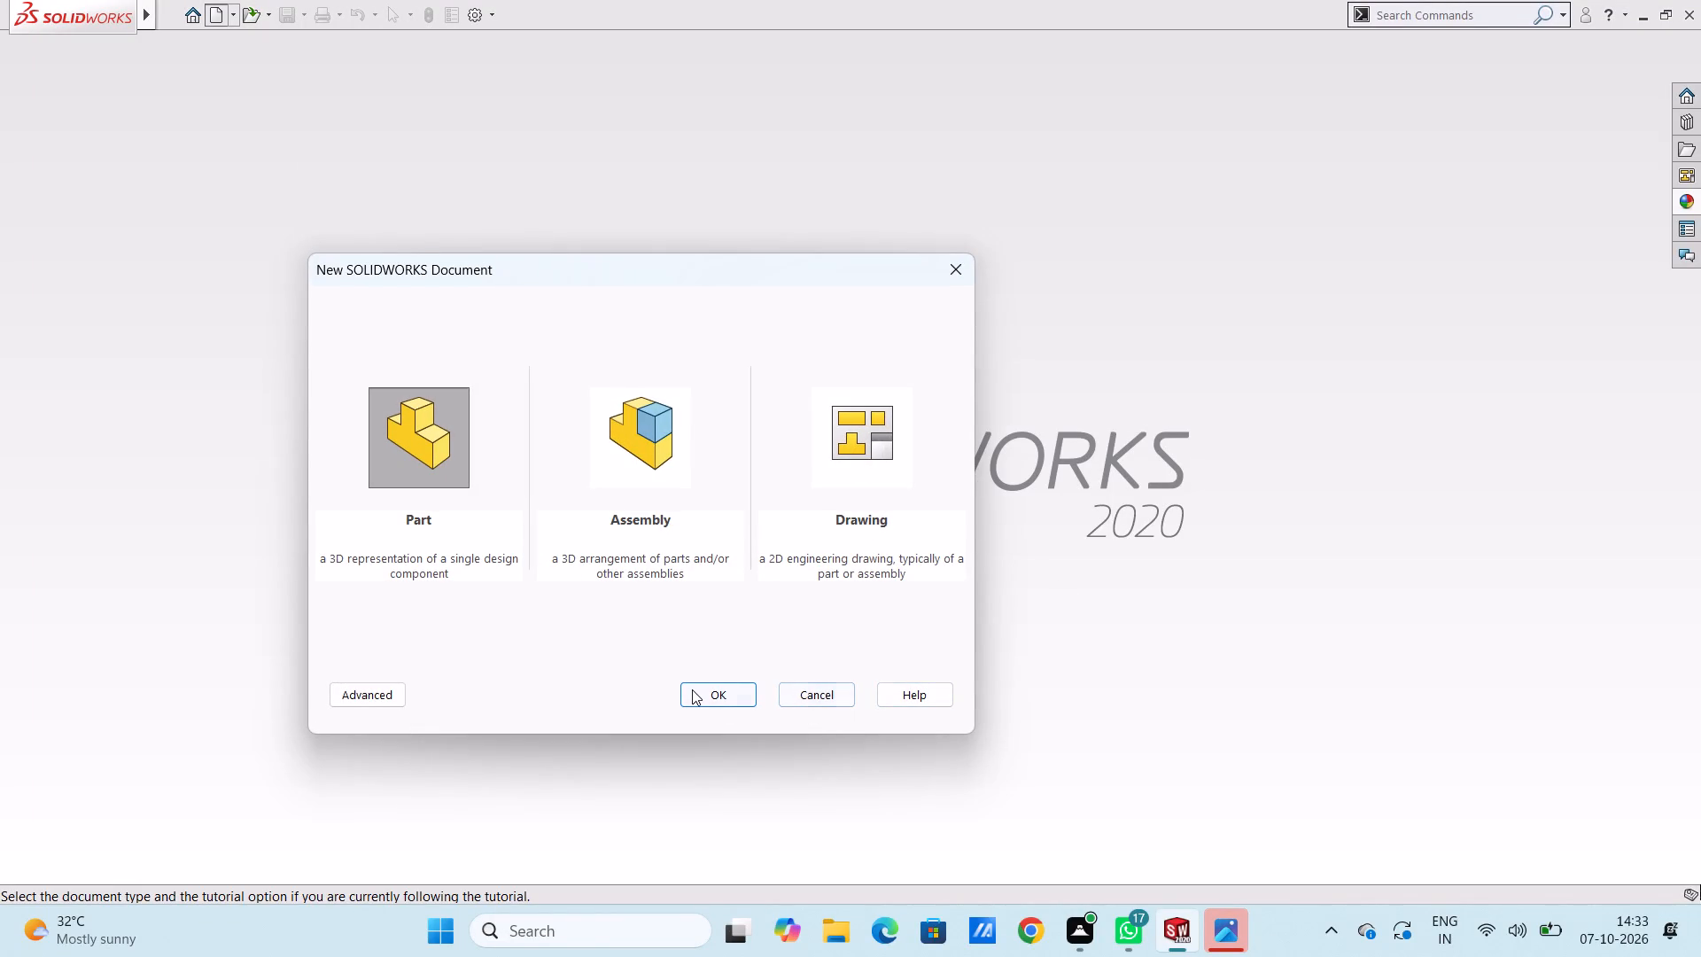
left_click(699, 693)
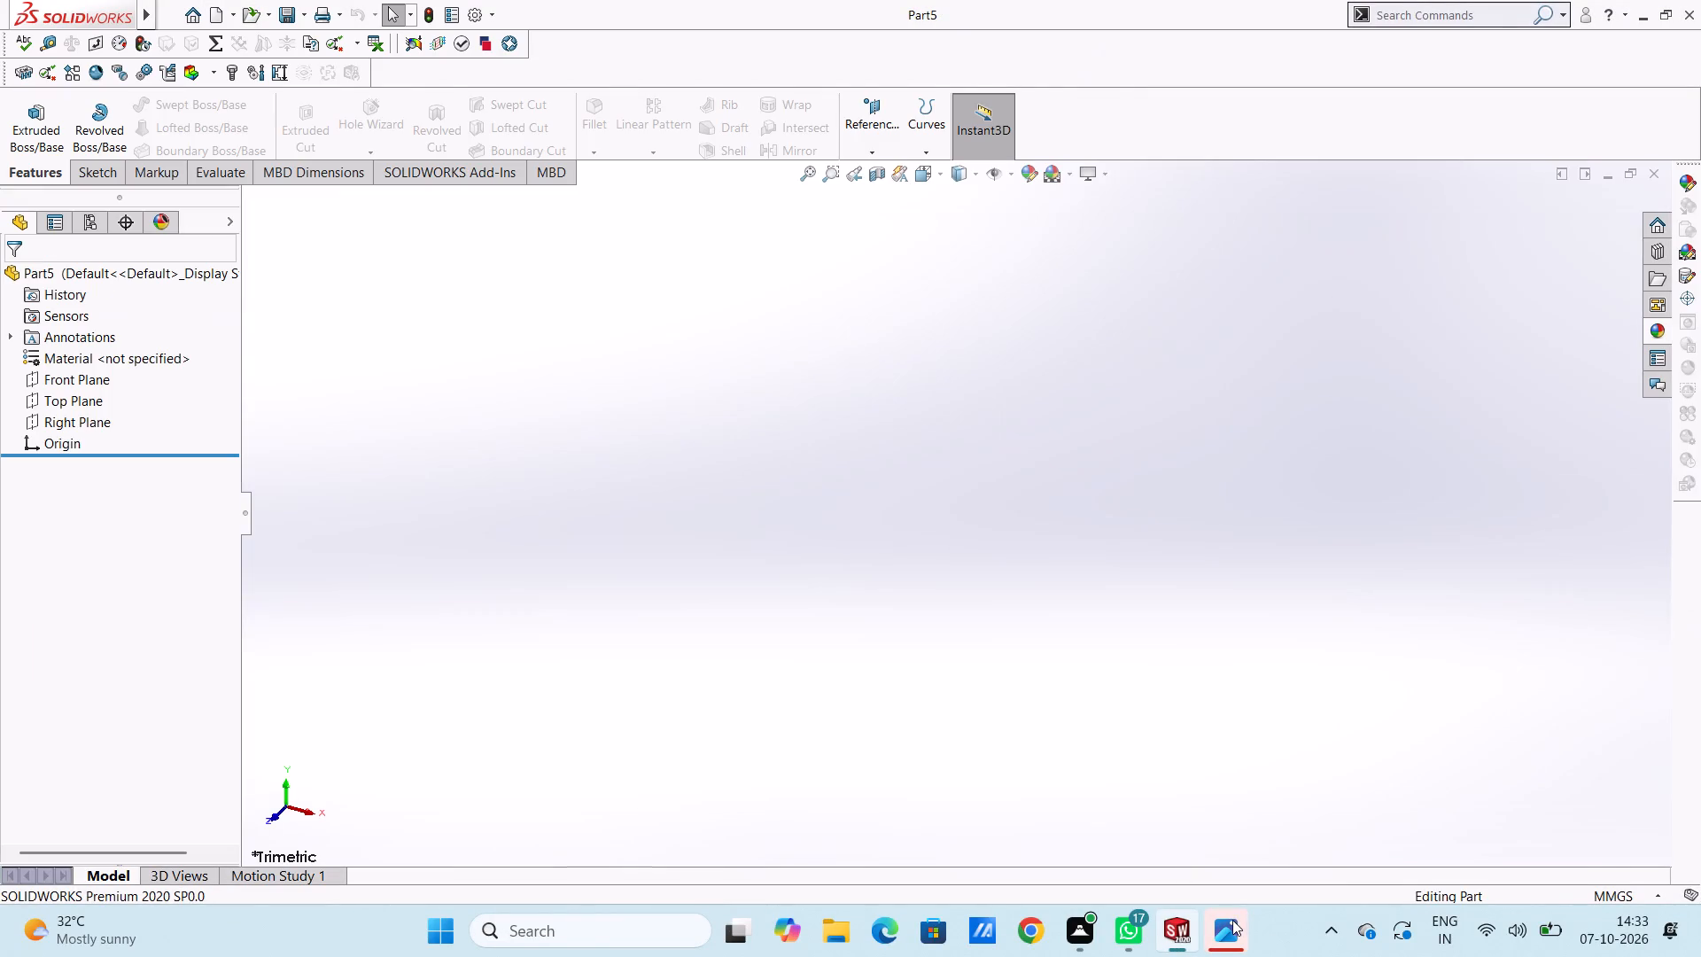
Examine the Sheet Metal Tutorial Exercise 196 reference drawing in the image viewer, and close it.
left_click(1232, 920)
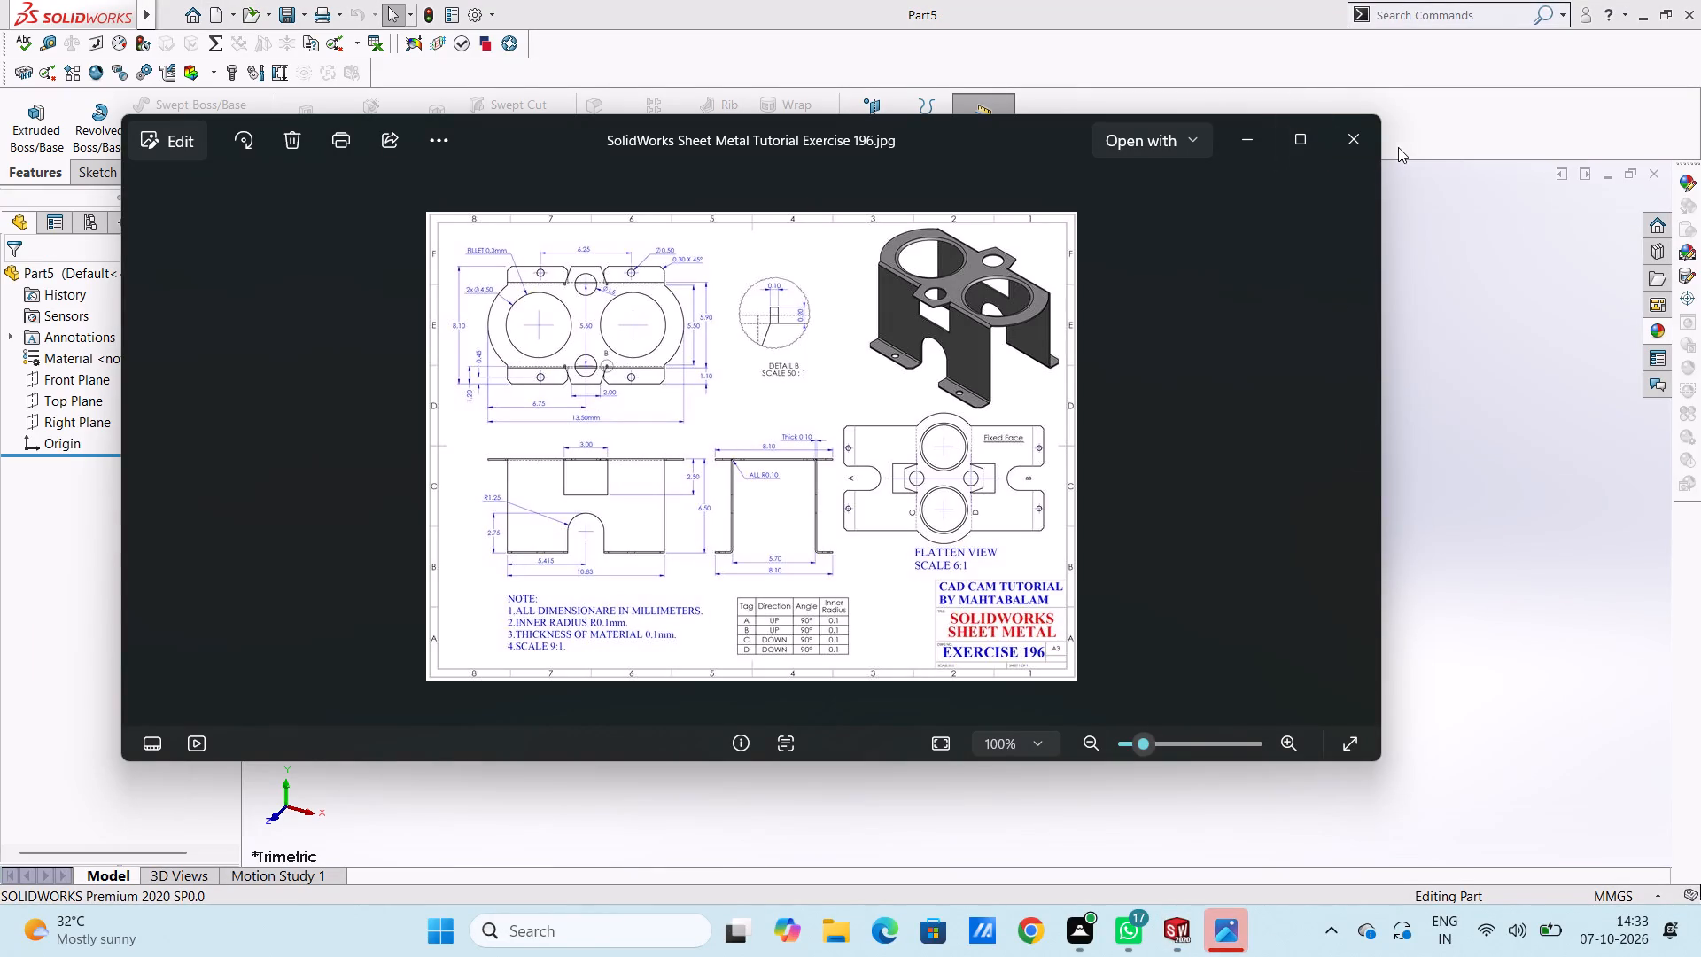
left_click(1359, 133)
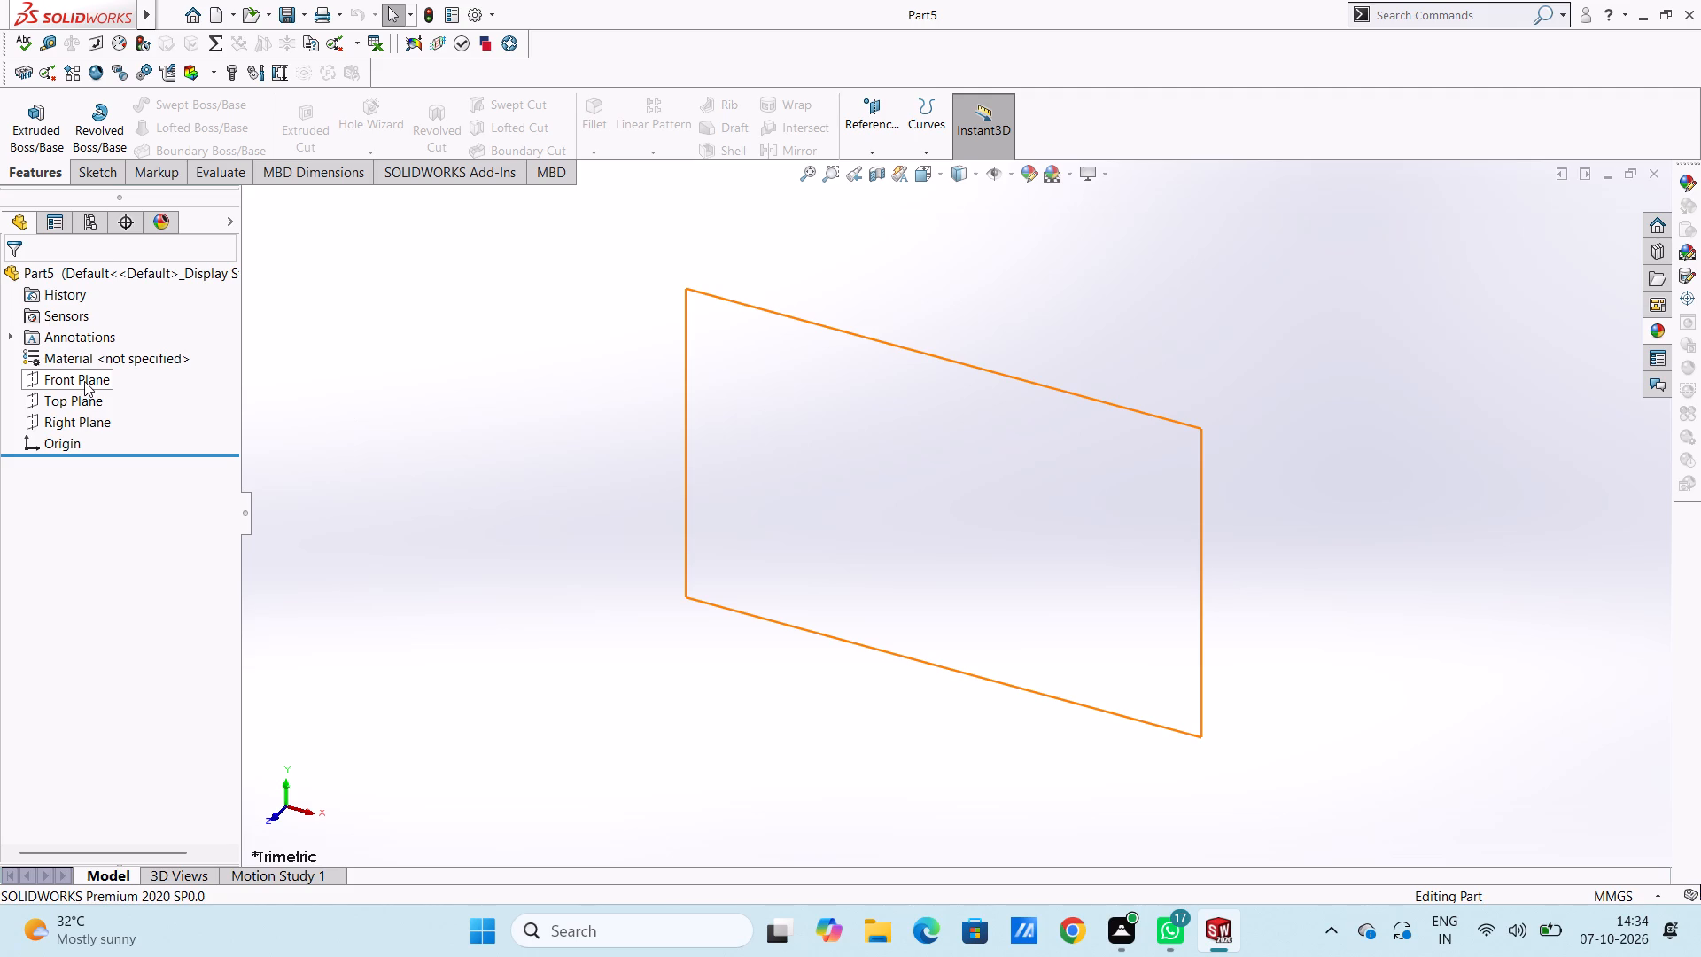
Start a new sketch on the Front Plane.
left_click(84, 381)
left_click(97, 358)
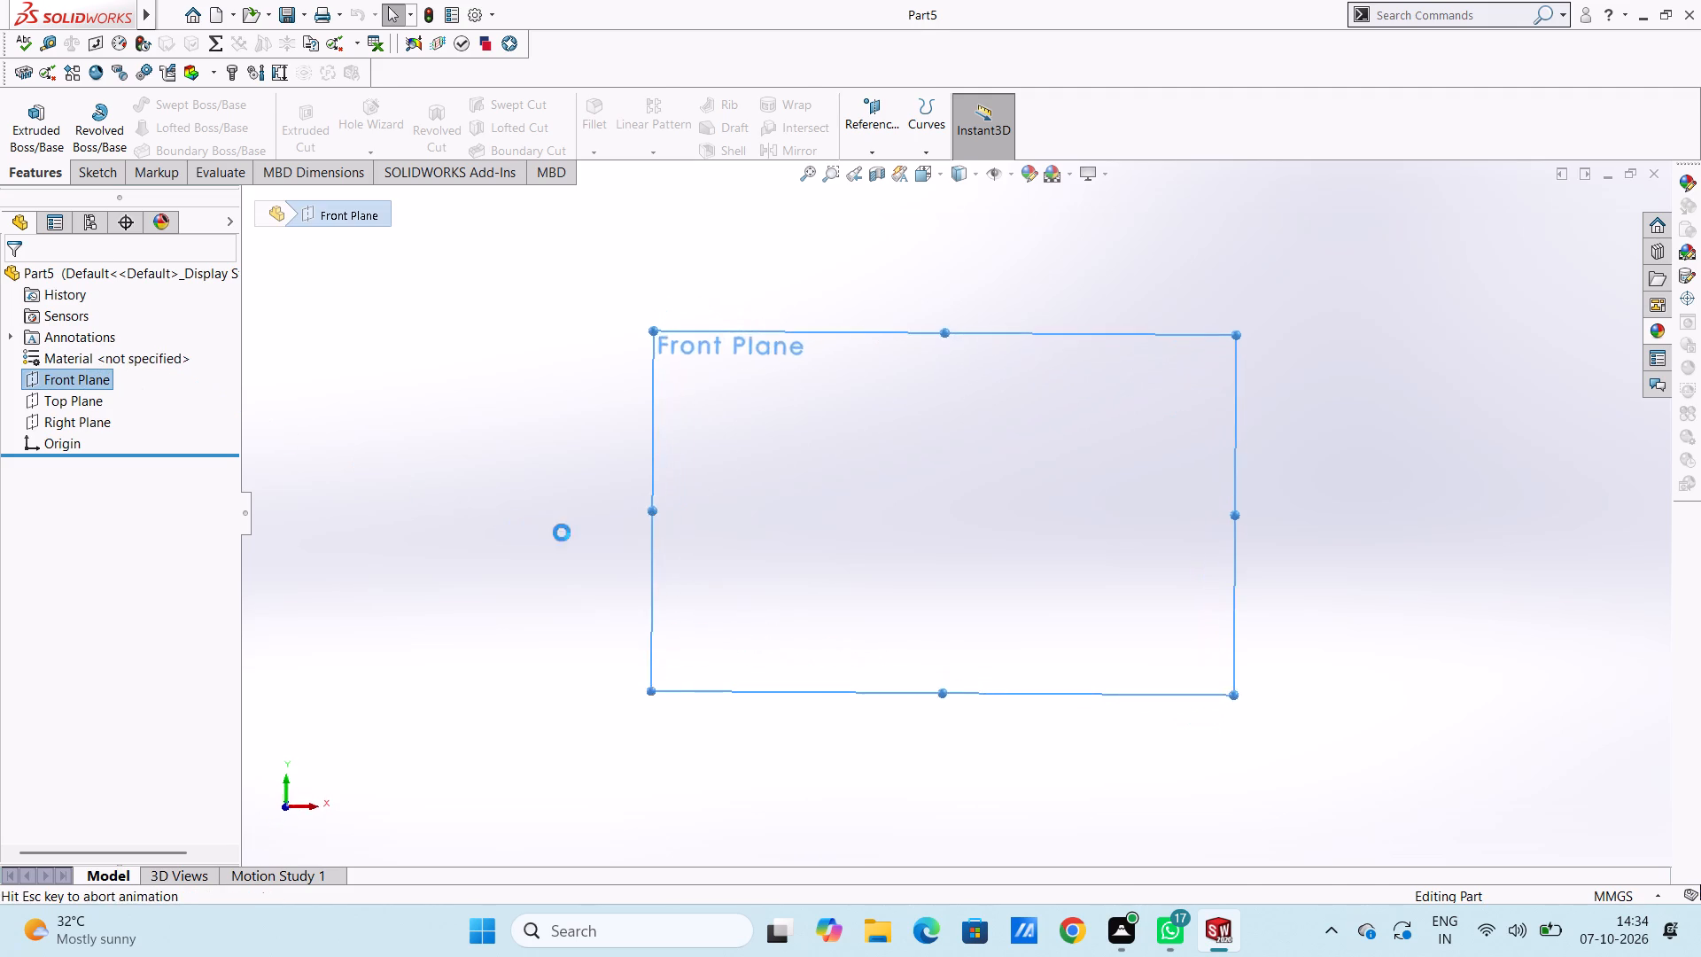
left_click(584, 541)
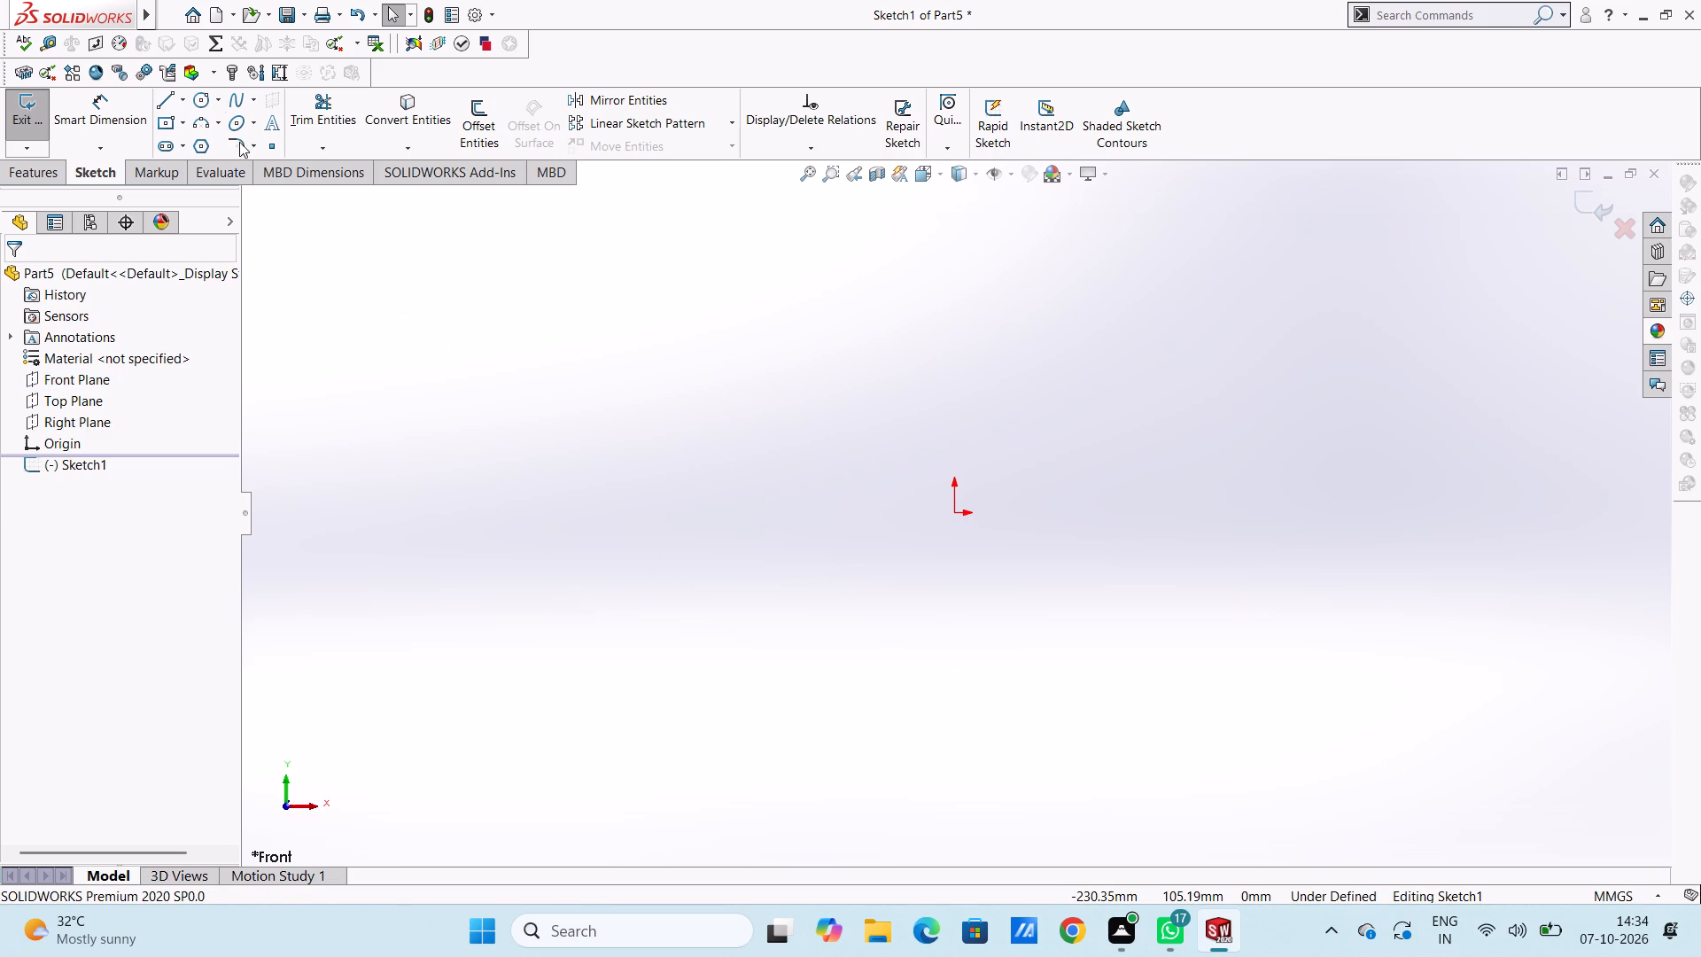
Sketch a circle centred on the origin and dimension its diameter as 1.25 mm.
left_click(208, 105)
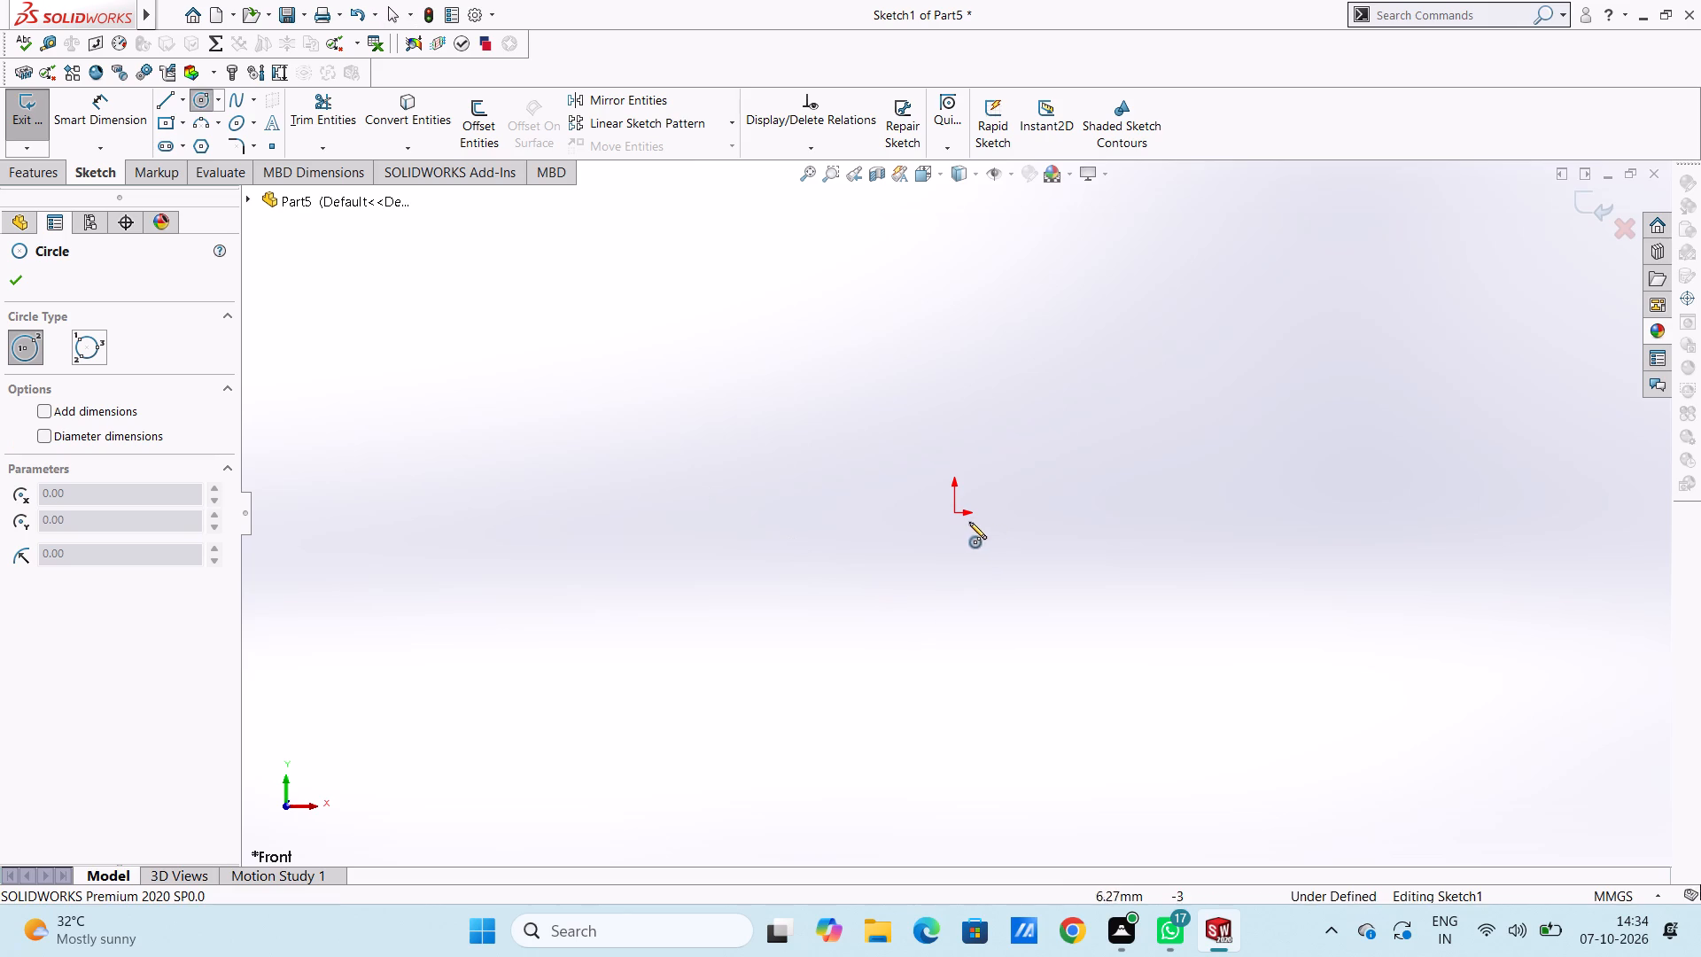
left_click(958, 516)
left_click(1001, 600)
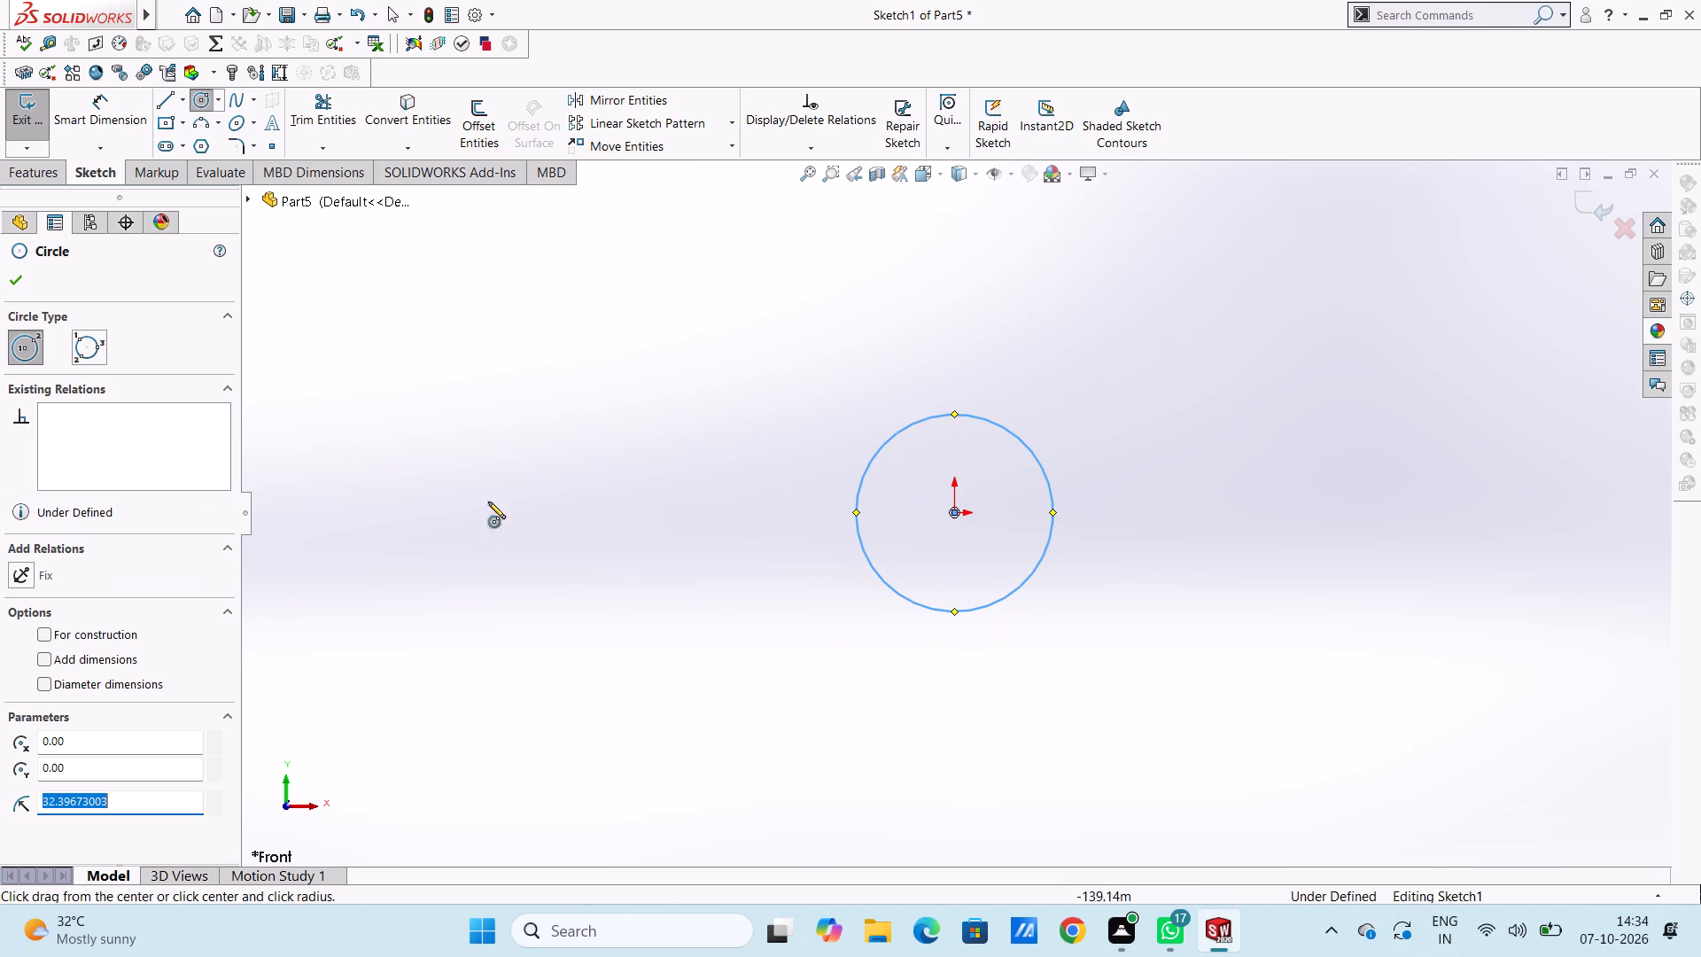
left_click(12, 283)
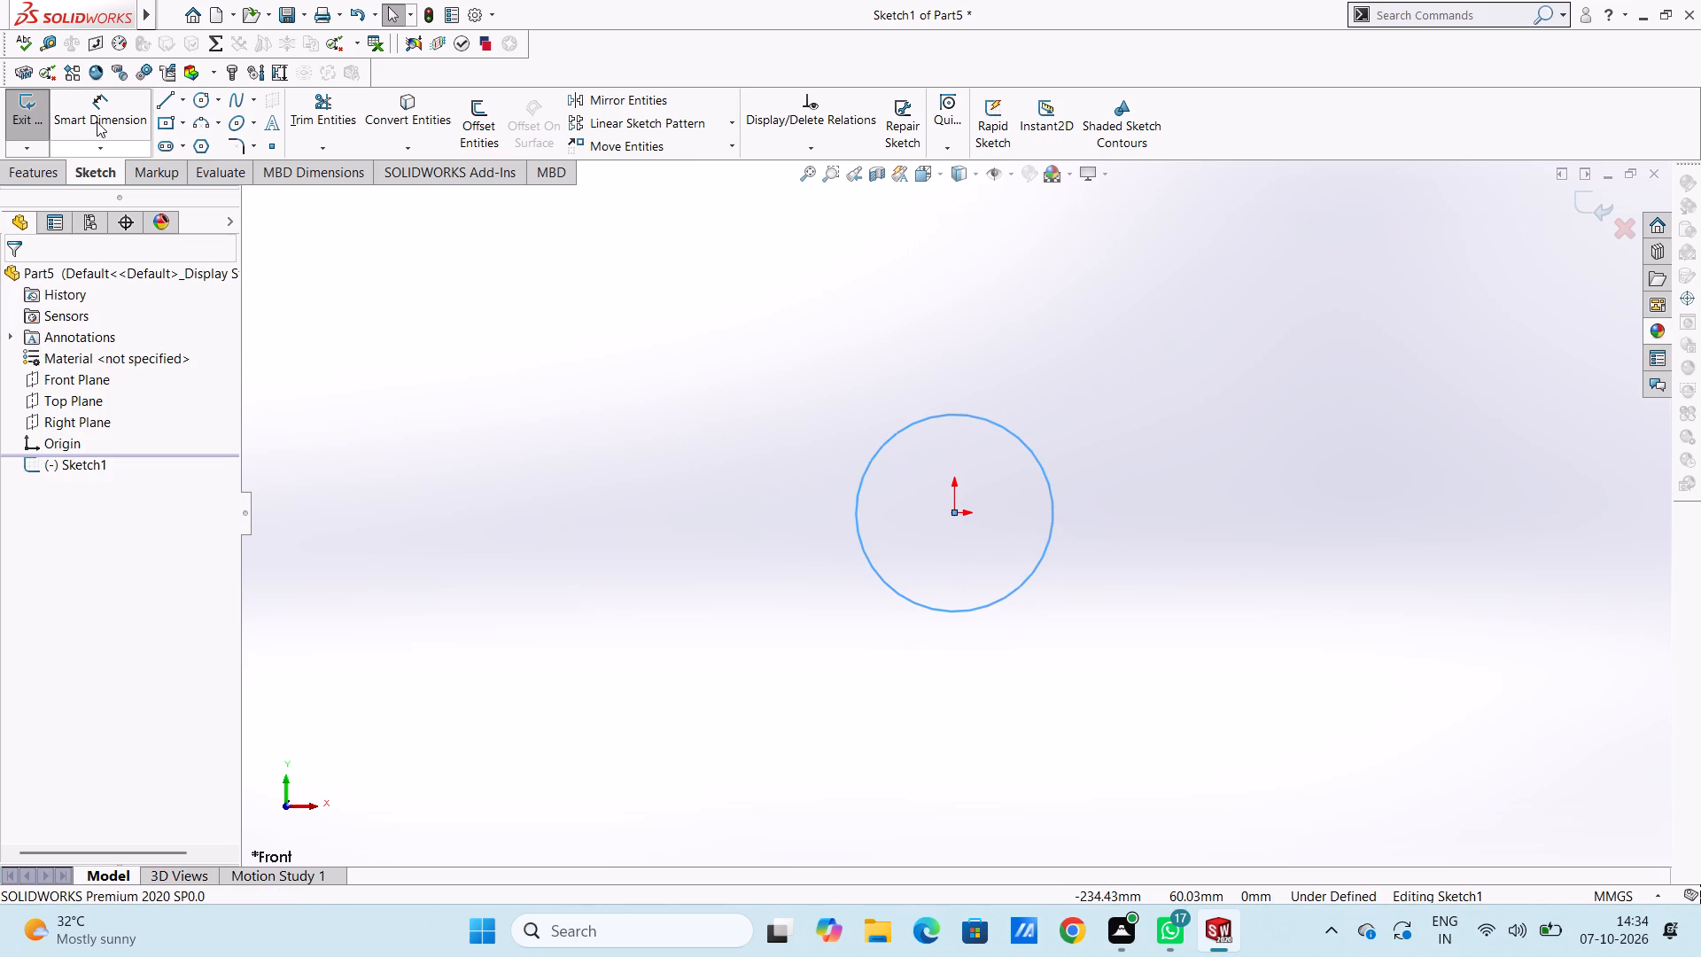
left_click(97, 121)
left_click(1007, 599)
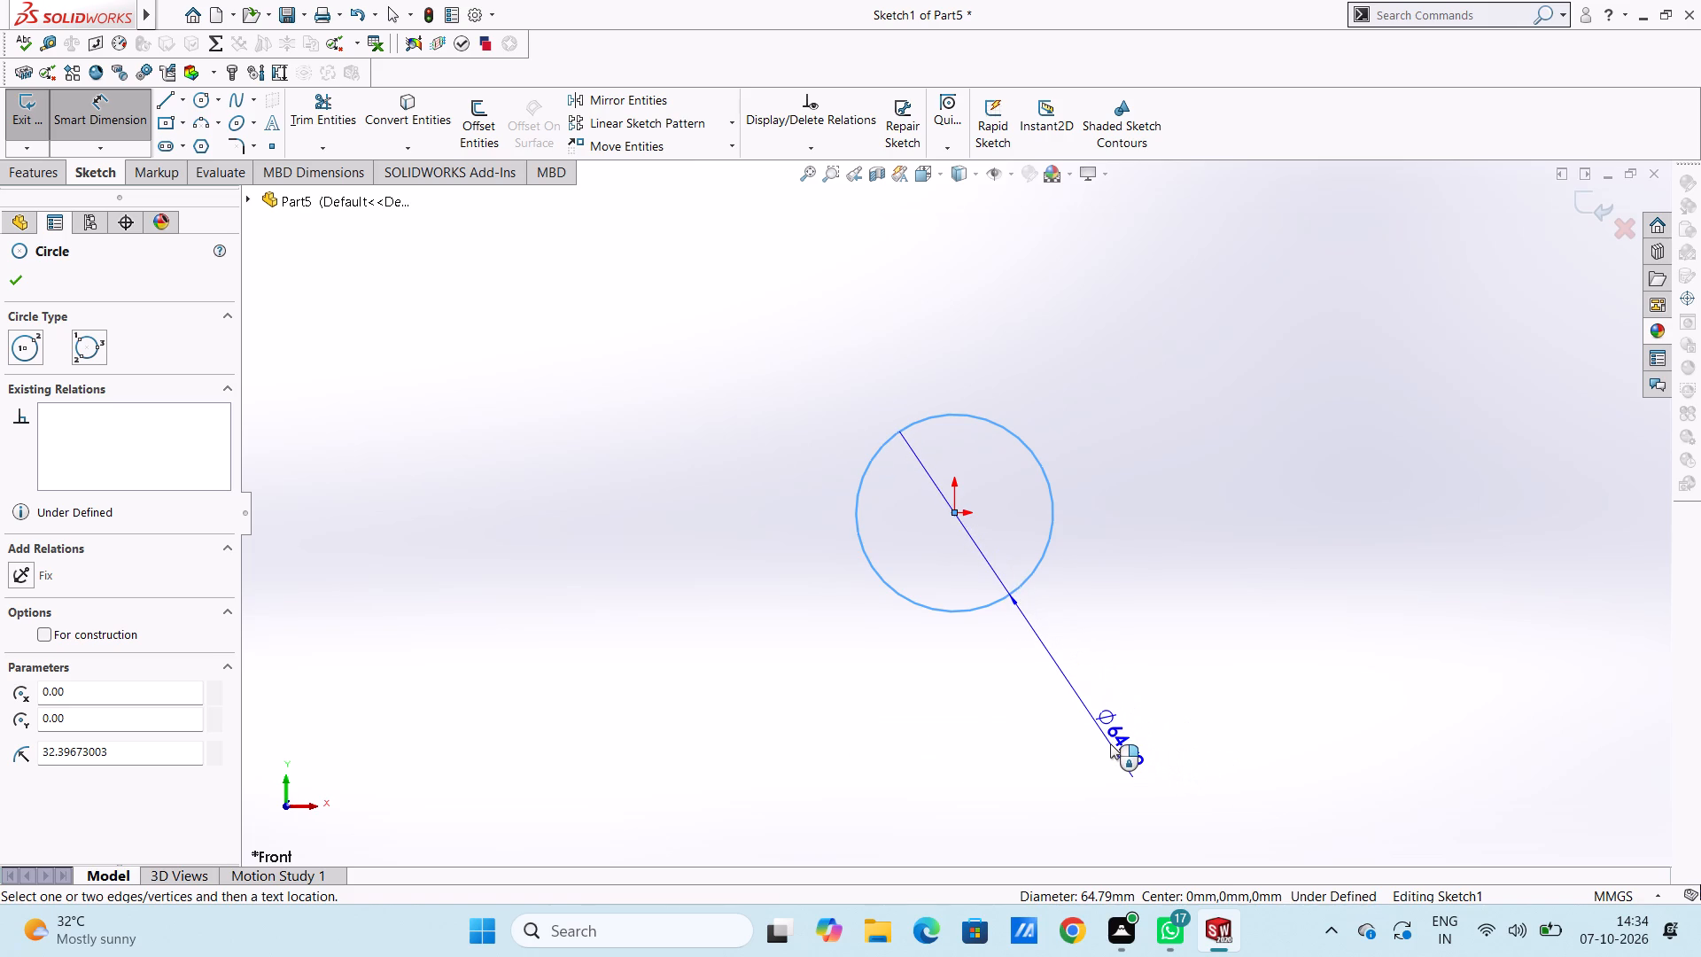
left_click(1110, 743)
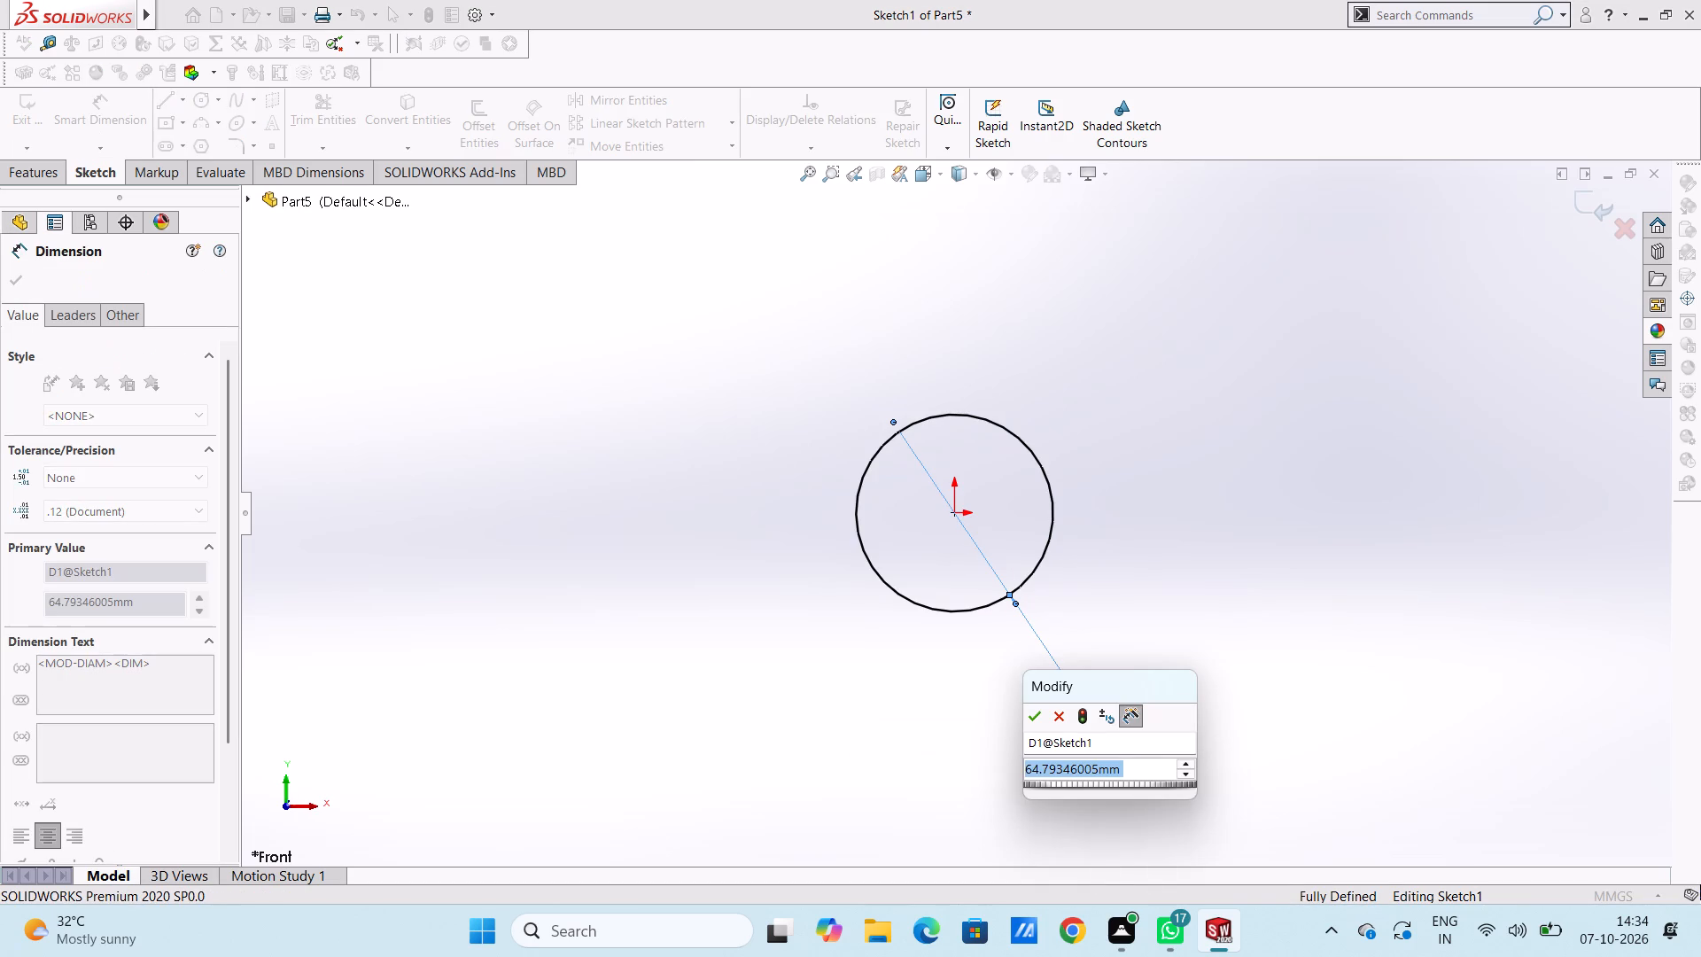
type("1.25")
key("Return")
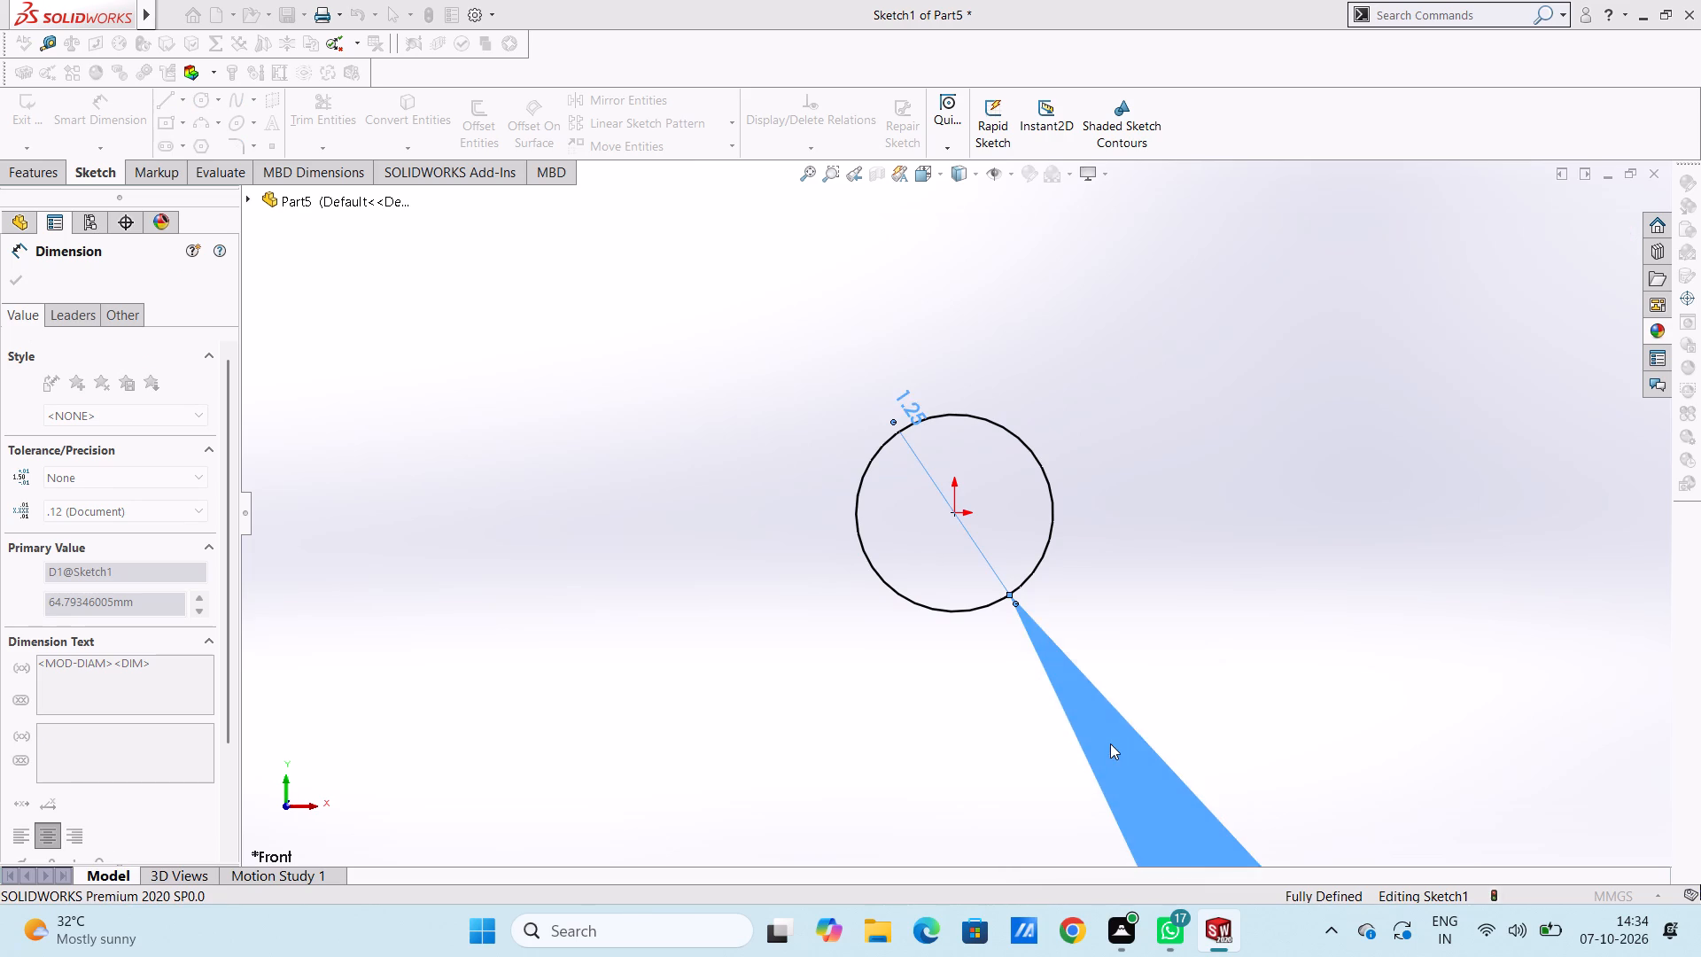
left_click(1197, 671)
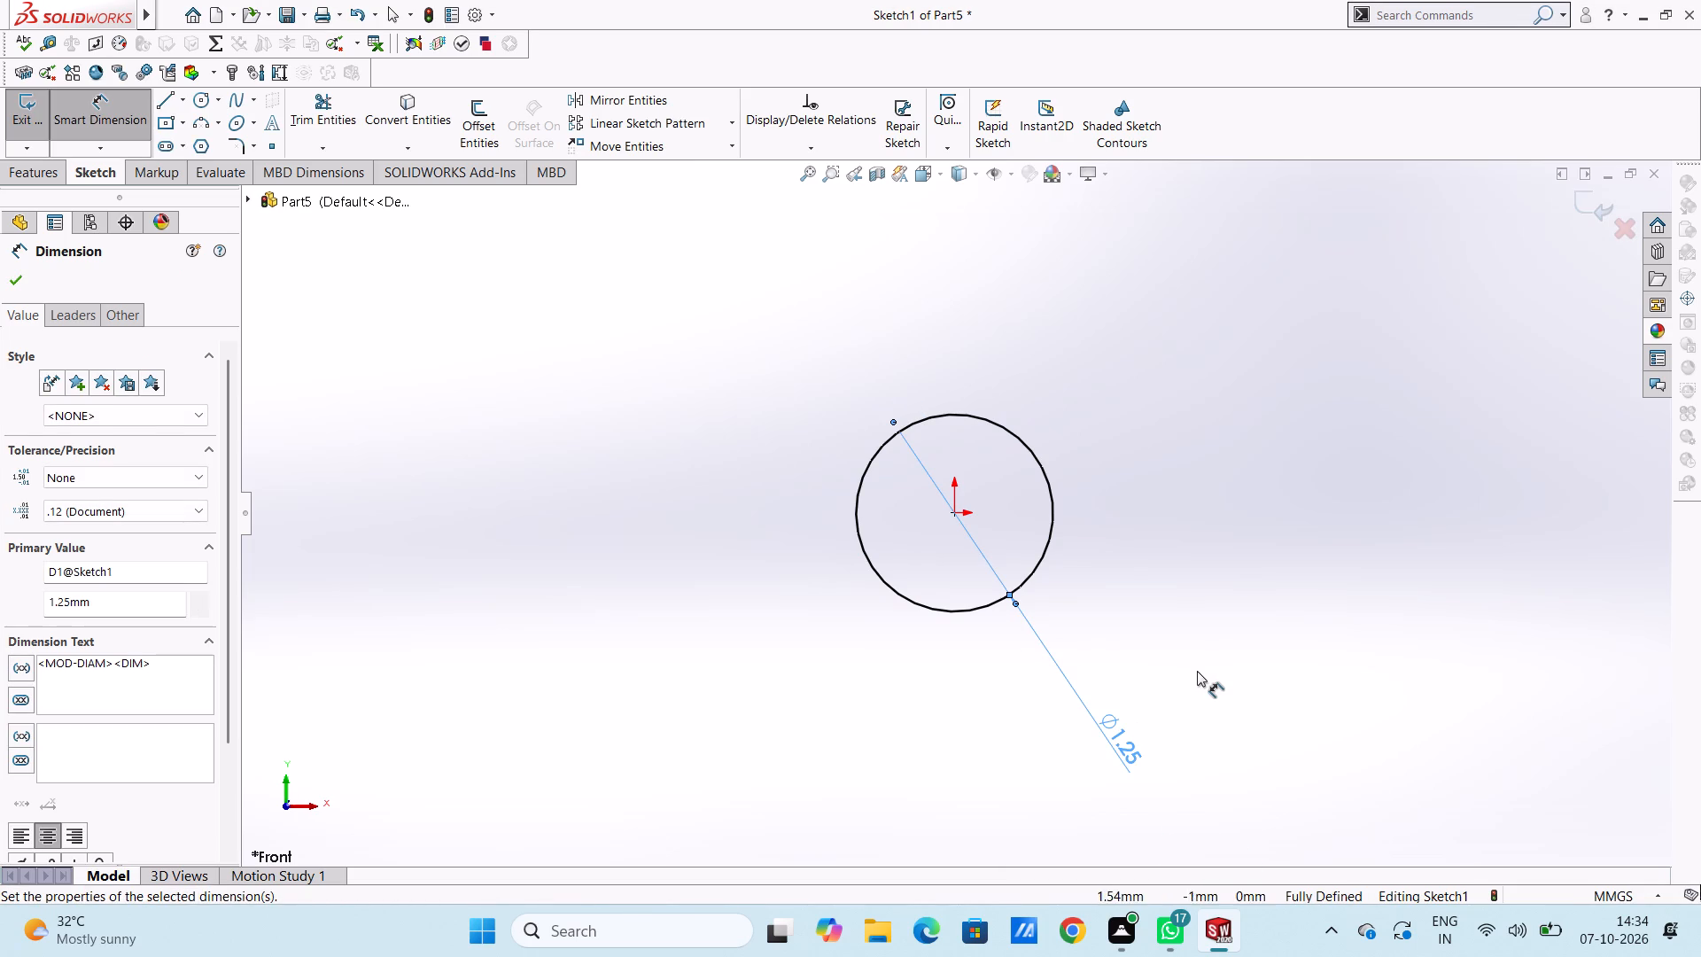
Draw a 5.415 mm horizontal line running left from a point about 1 mm directly below the origin.
scroll(985, 523, "down", 4)
scroll(985, 522, "up", 5)
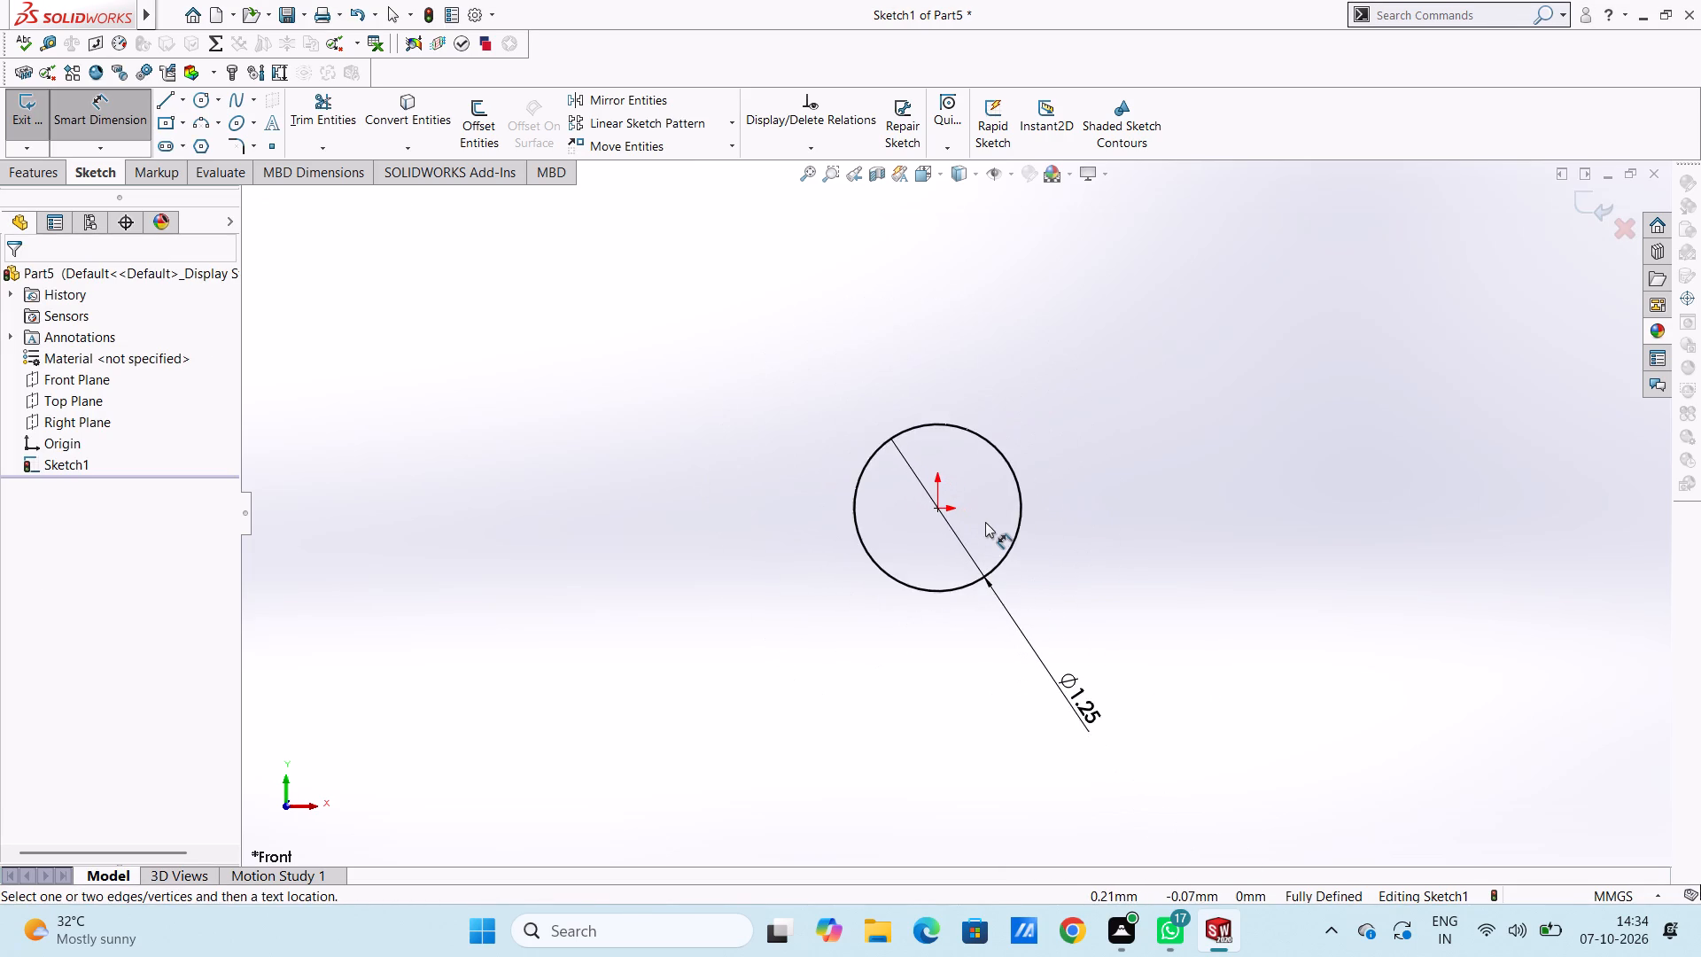
scroll(985, 522, "up", 2)
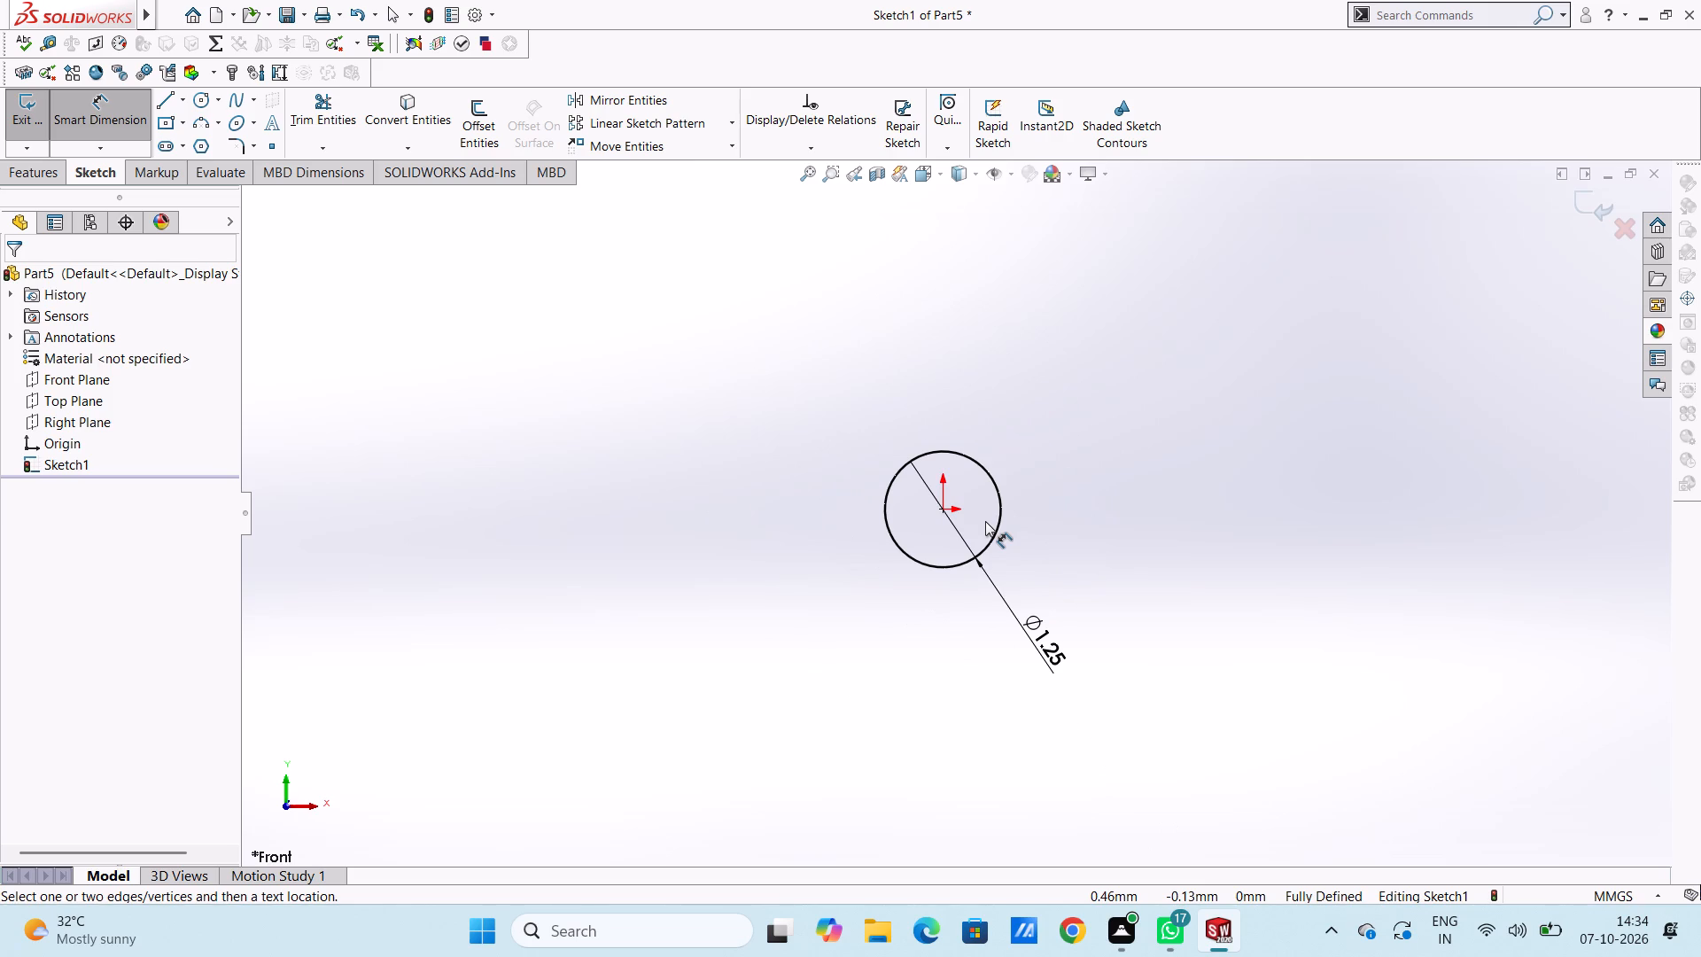
left_click(160, 94)
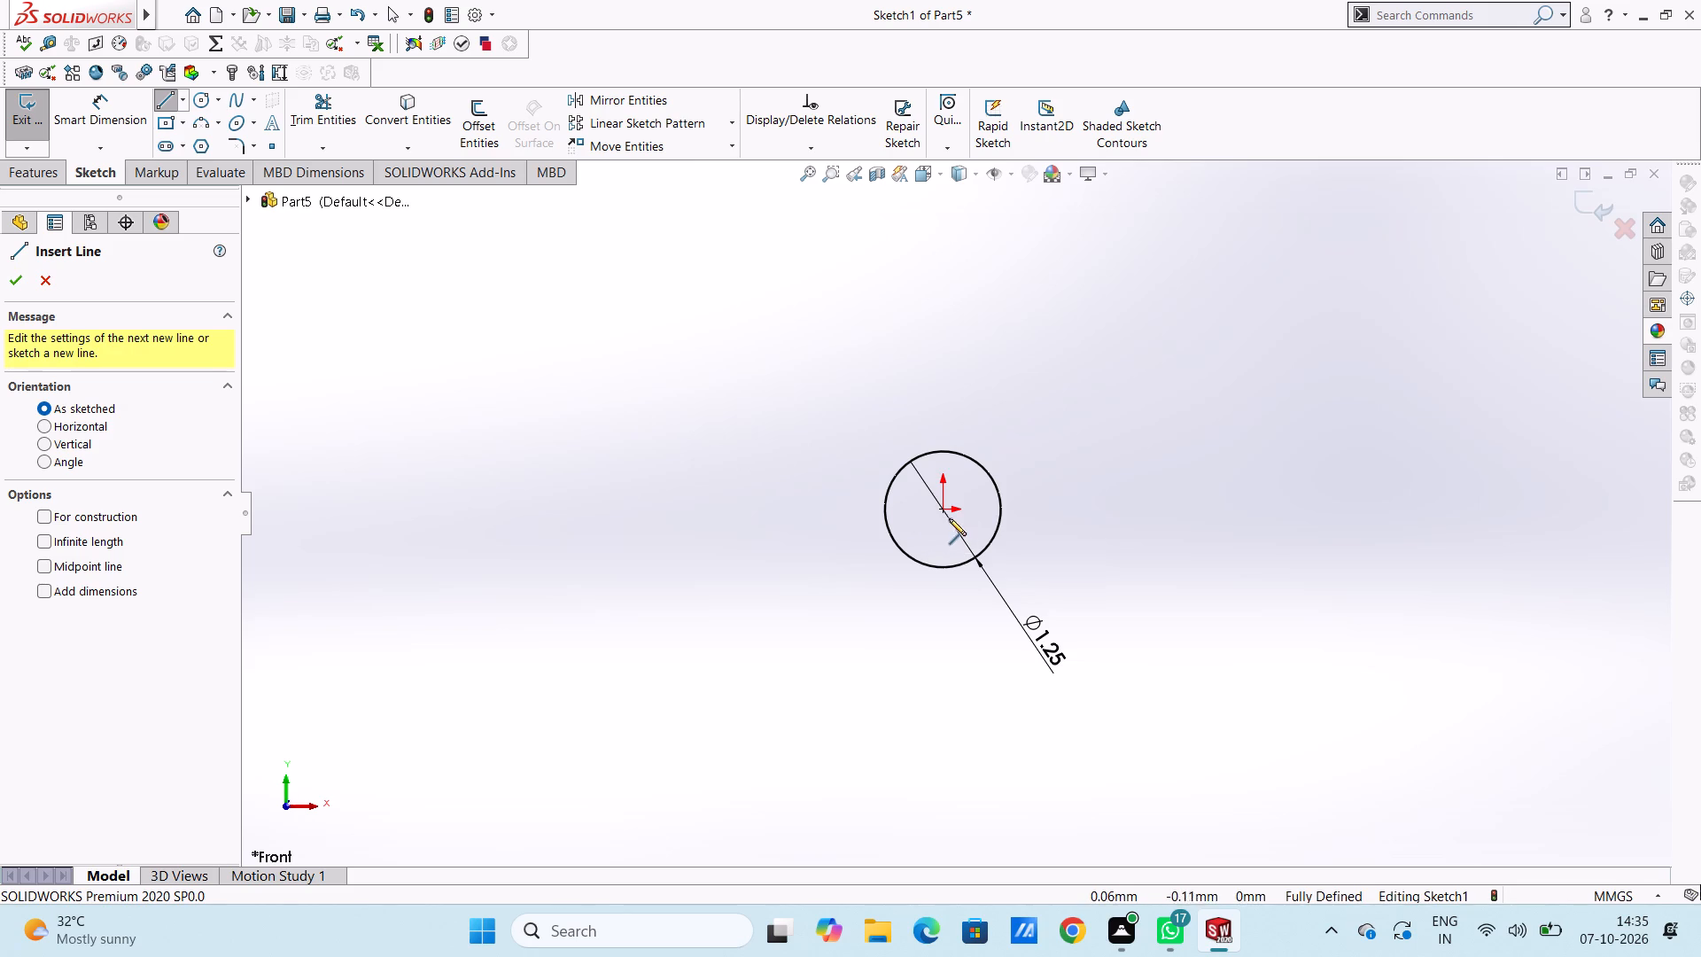
left_click(945, 600)
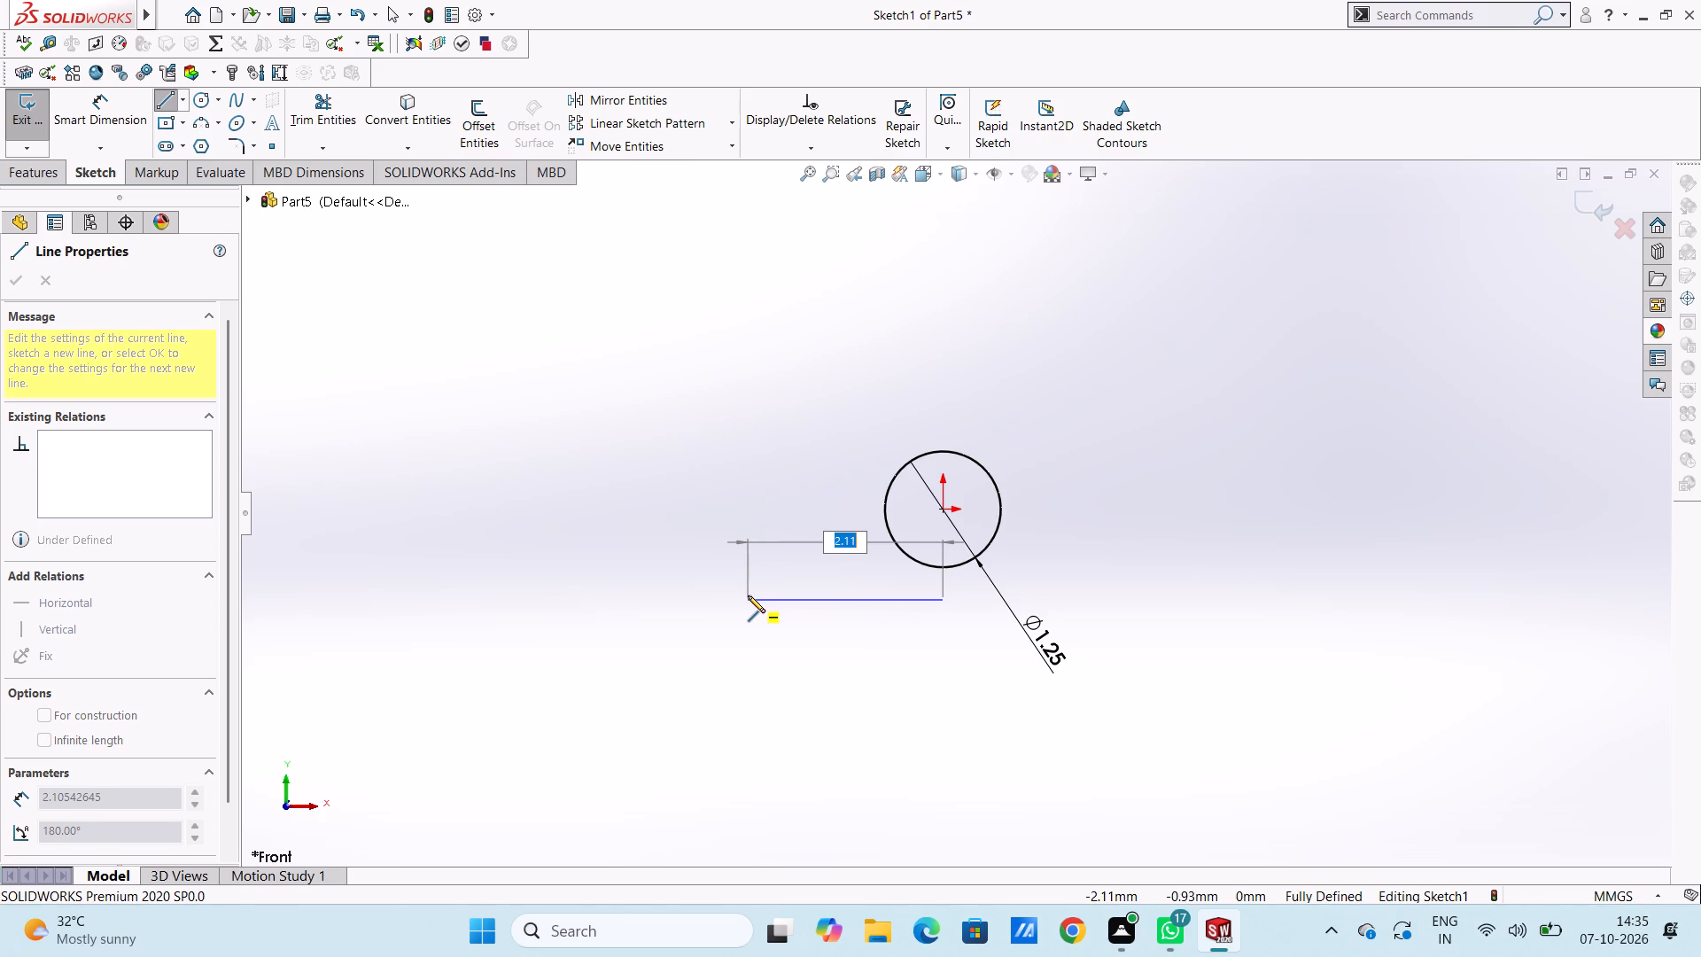
key("5")
type(".415")
key("Return")
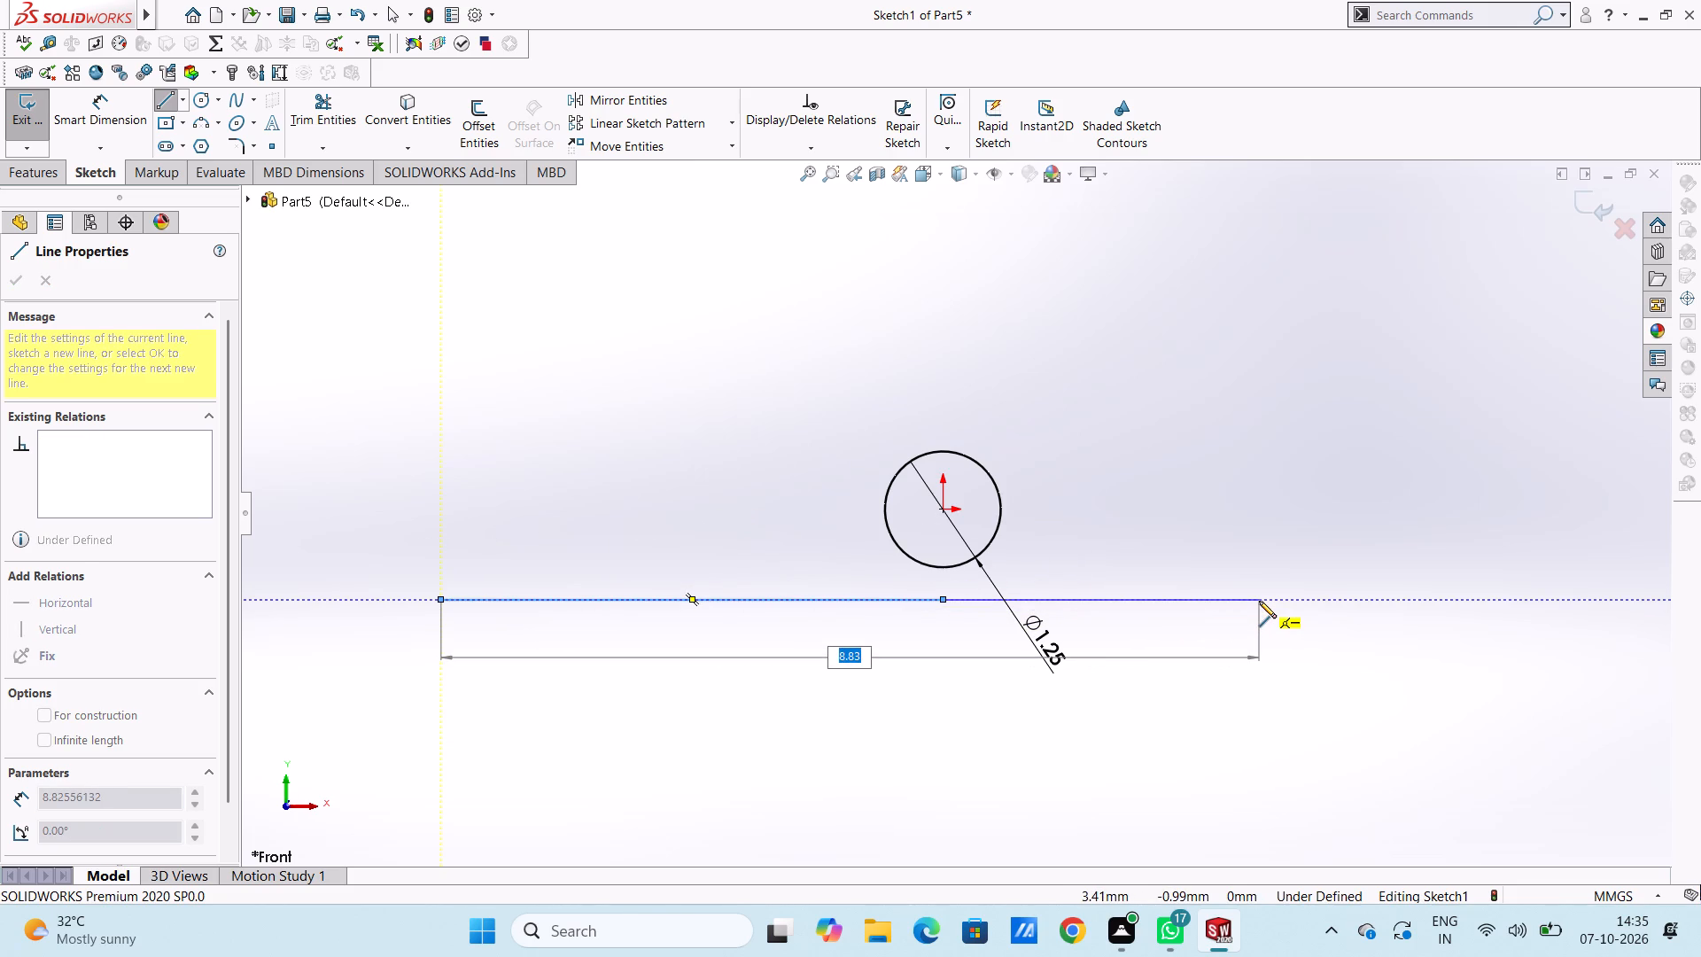
From that line's left end, draw a 10.83 mm horizontal line to the right, passing below the circle.
type("10.")
type("83")
key("Return")
scroll(1259, 601, "up", 4)
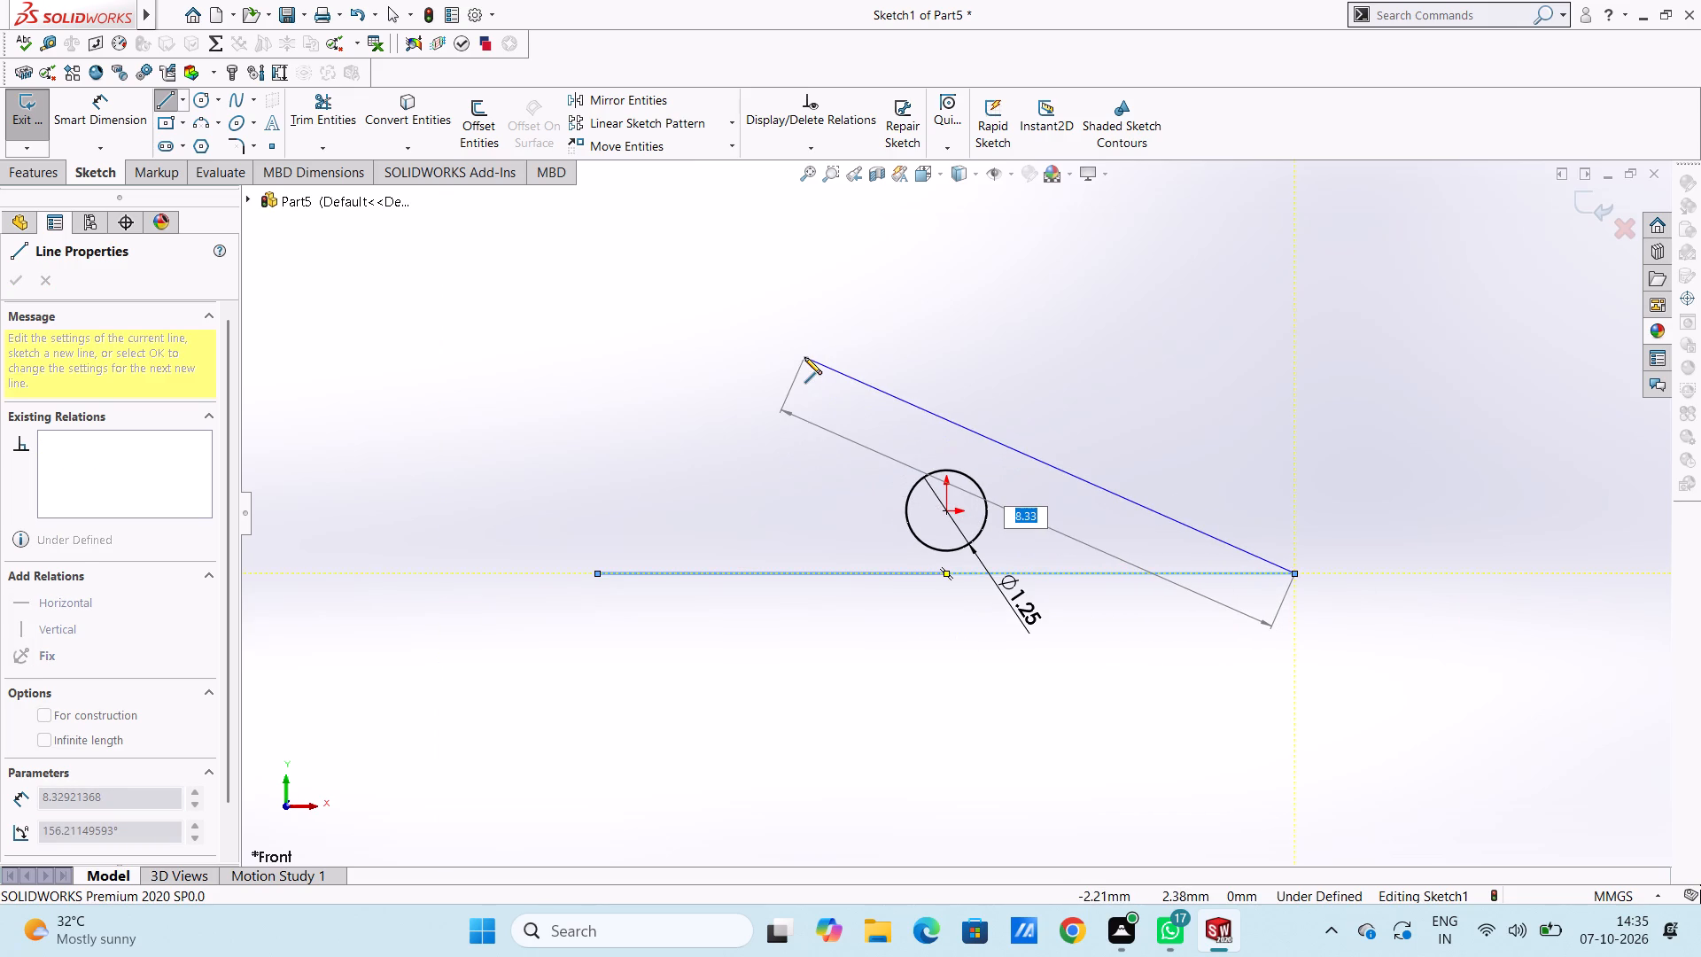
key("Escape")
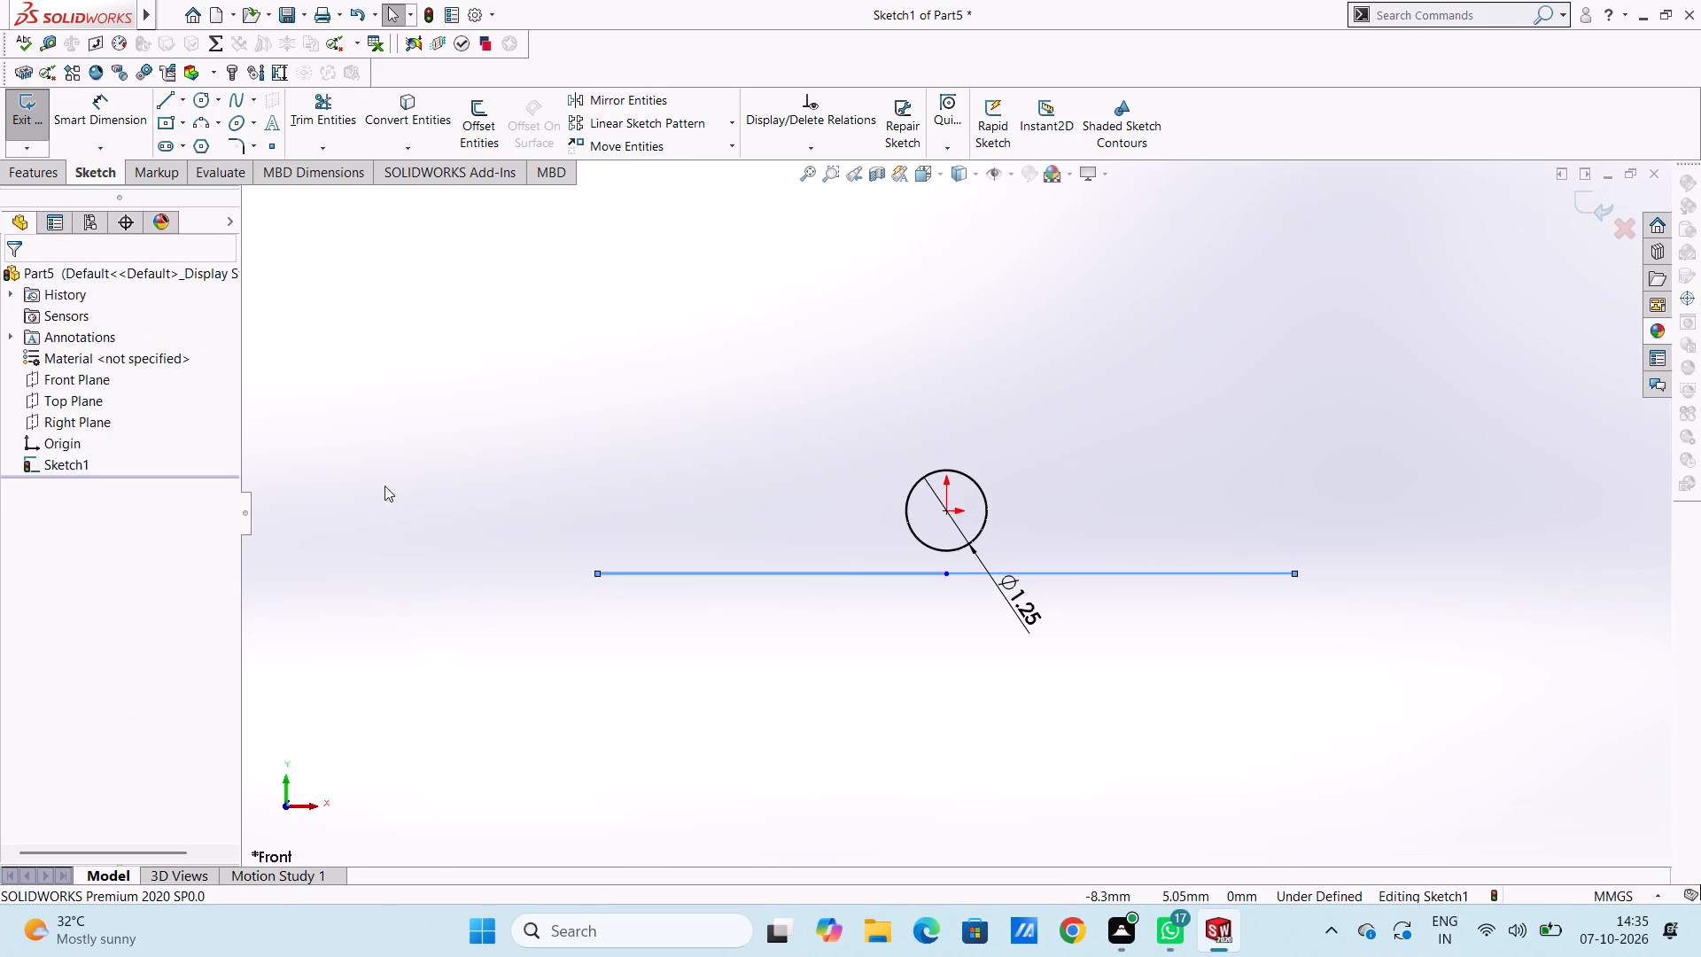
Delete the 5.415 mm line that overlaps the longer horizontal line.
left_click(719, 579)
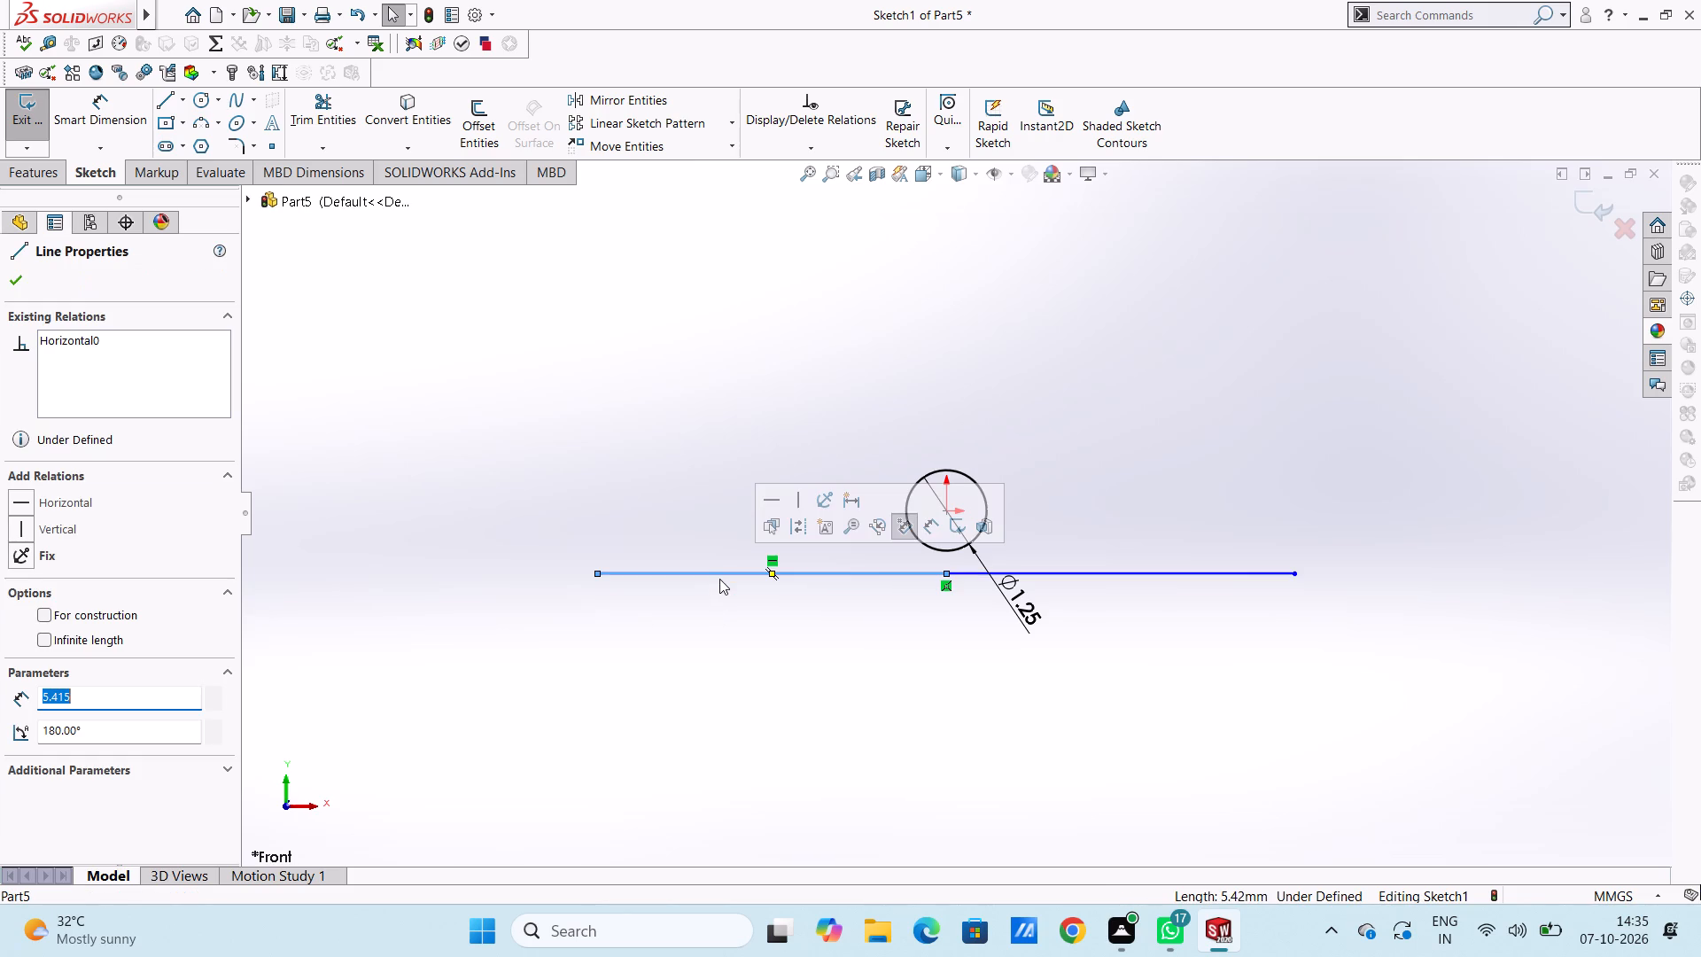
key("Delete")
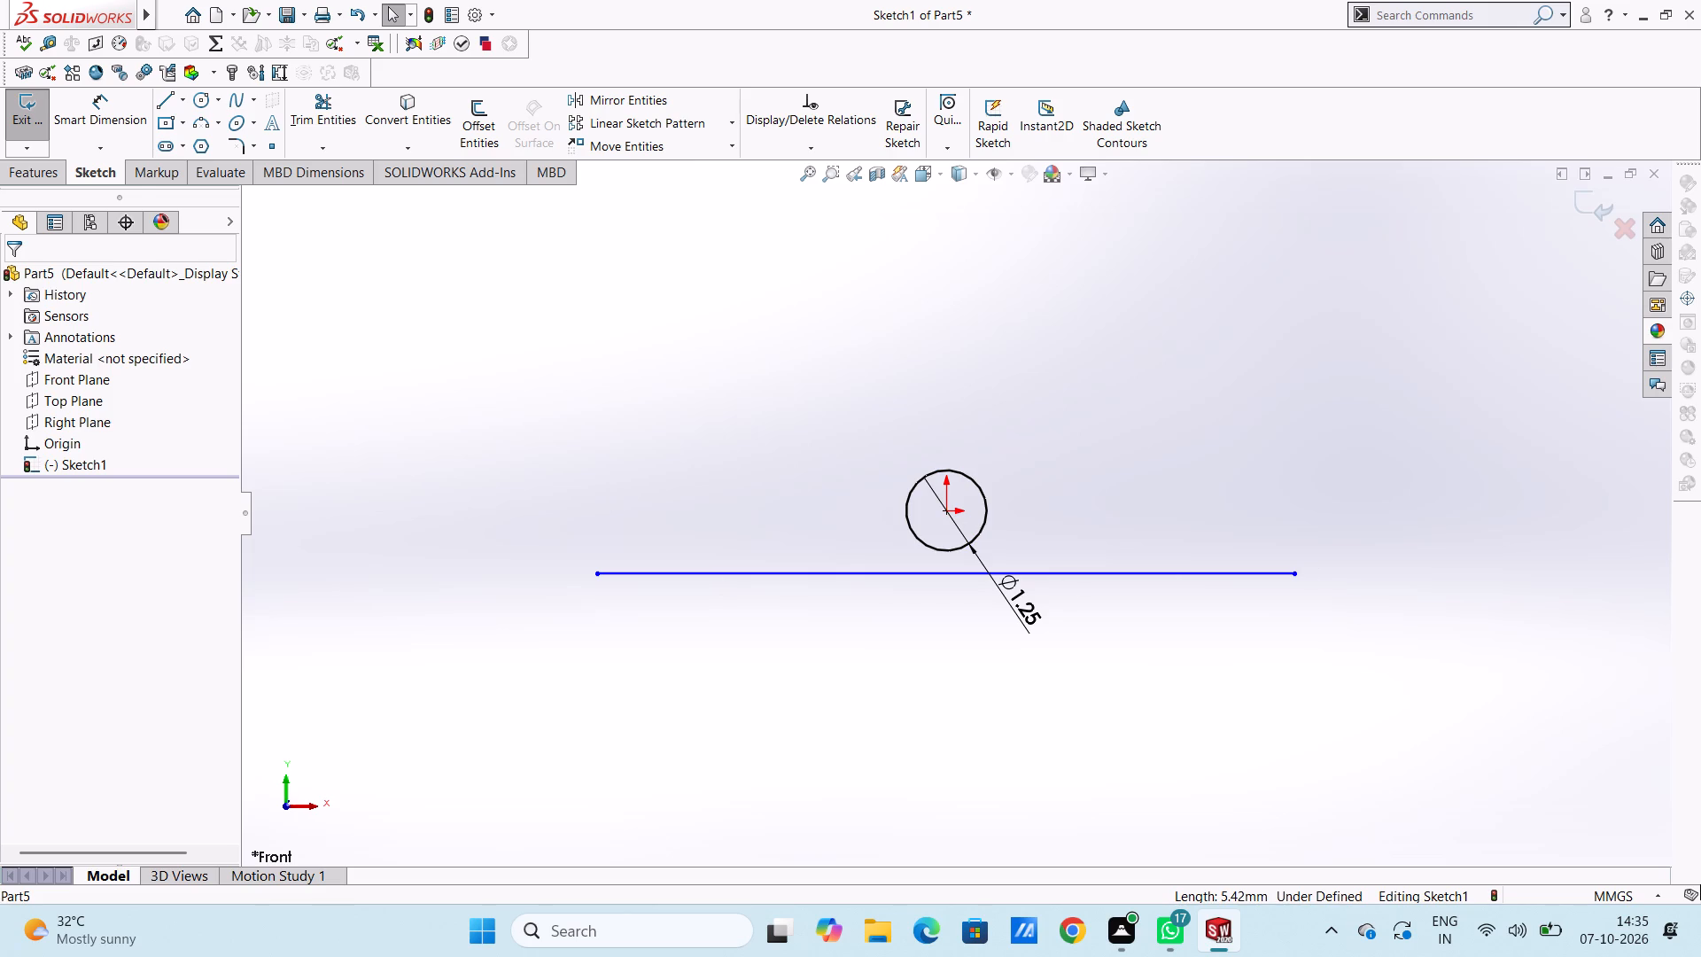
Dimension the horizontal distance between the line's left endpoint and its midpoint.
left_click(136, 128)
scroll(587, 520, "up", 4)
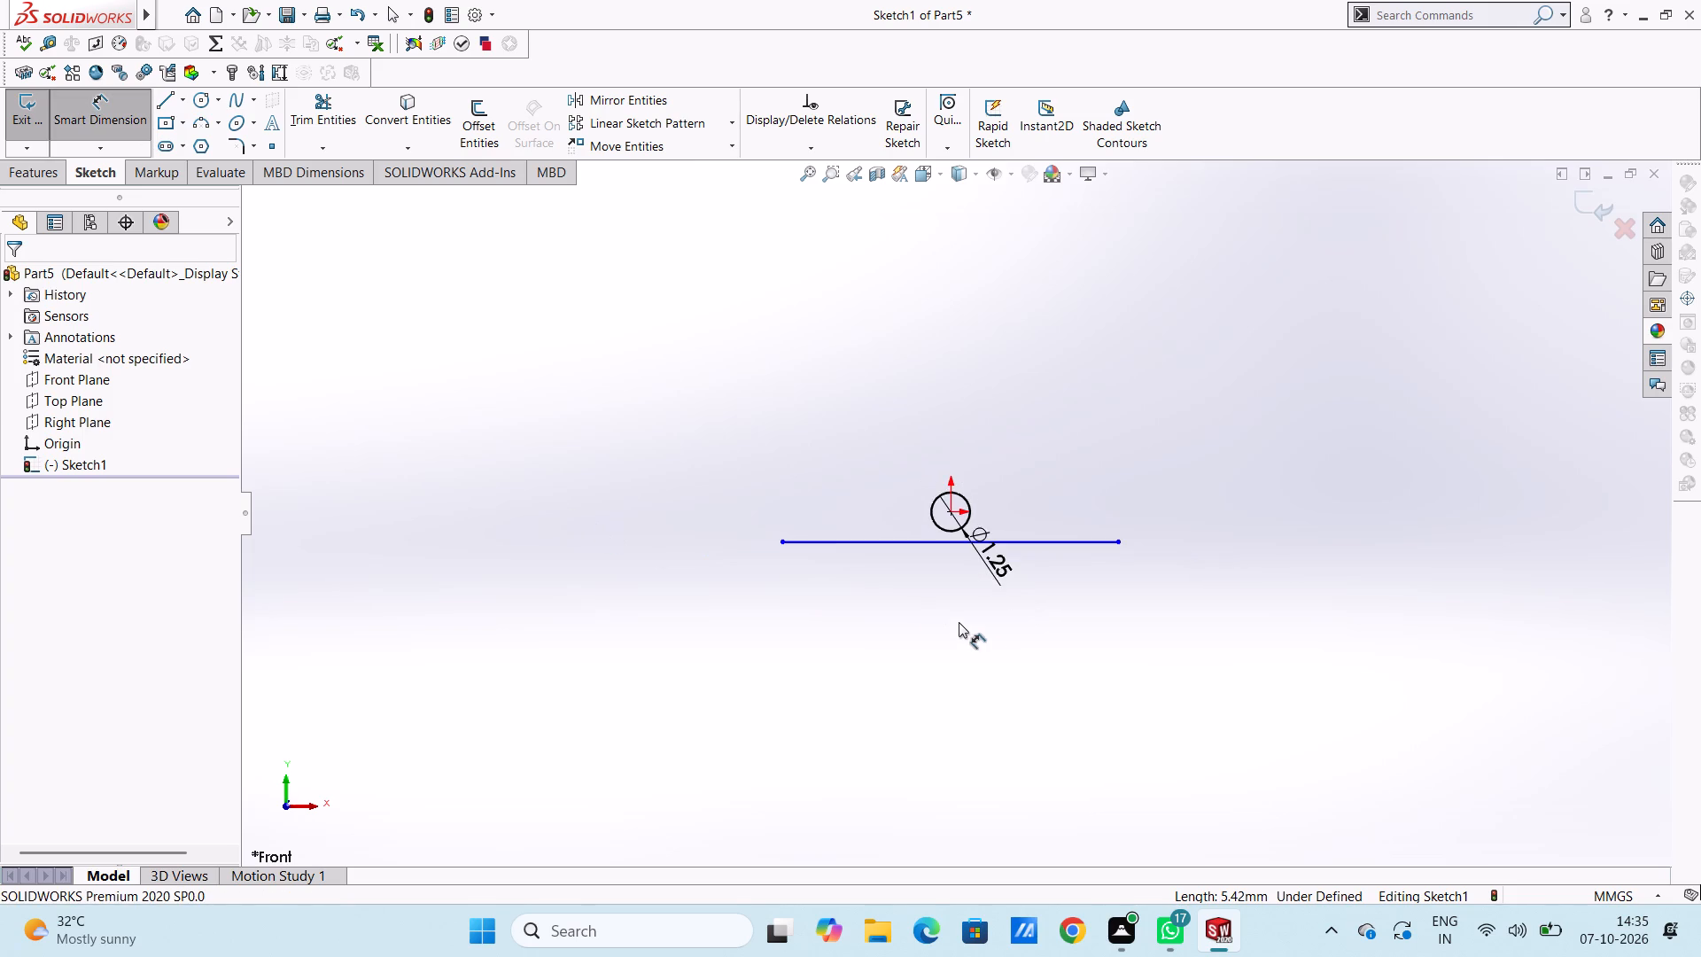
scroll(981, 631, "down", 2)
left_click(691, 487)
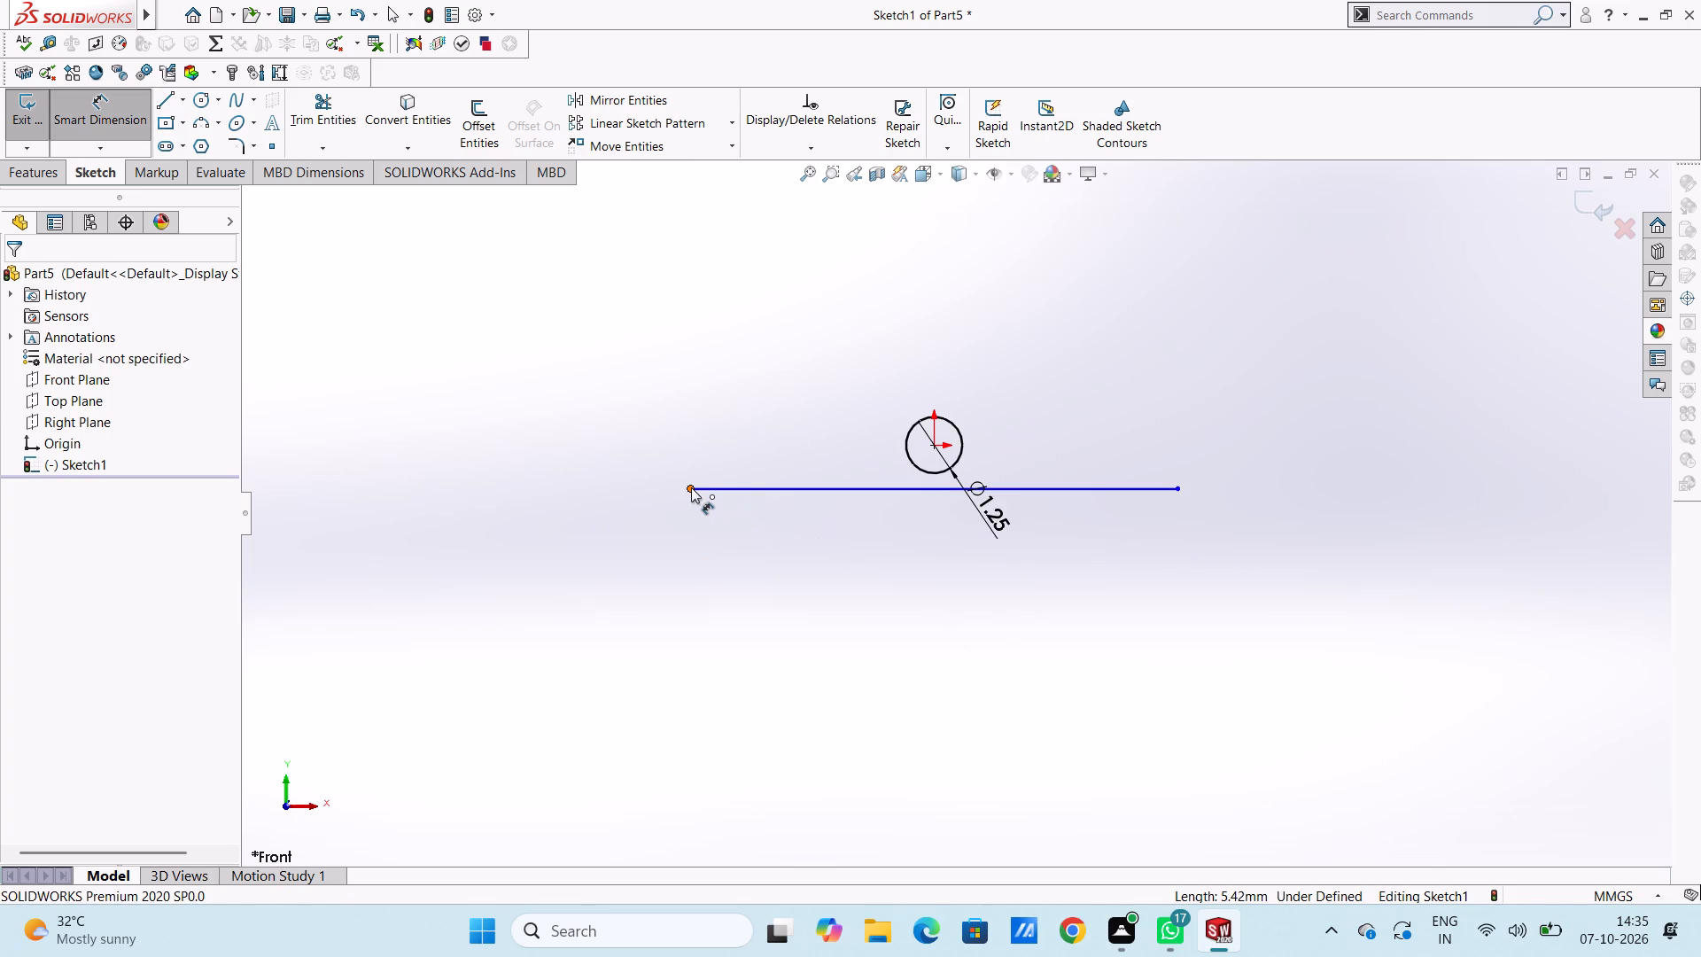
left_click(936, 490)
left_click(823, 673)
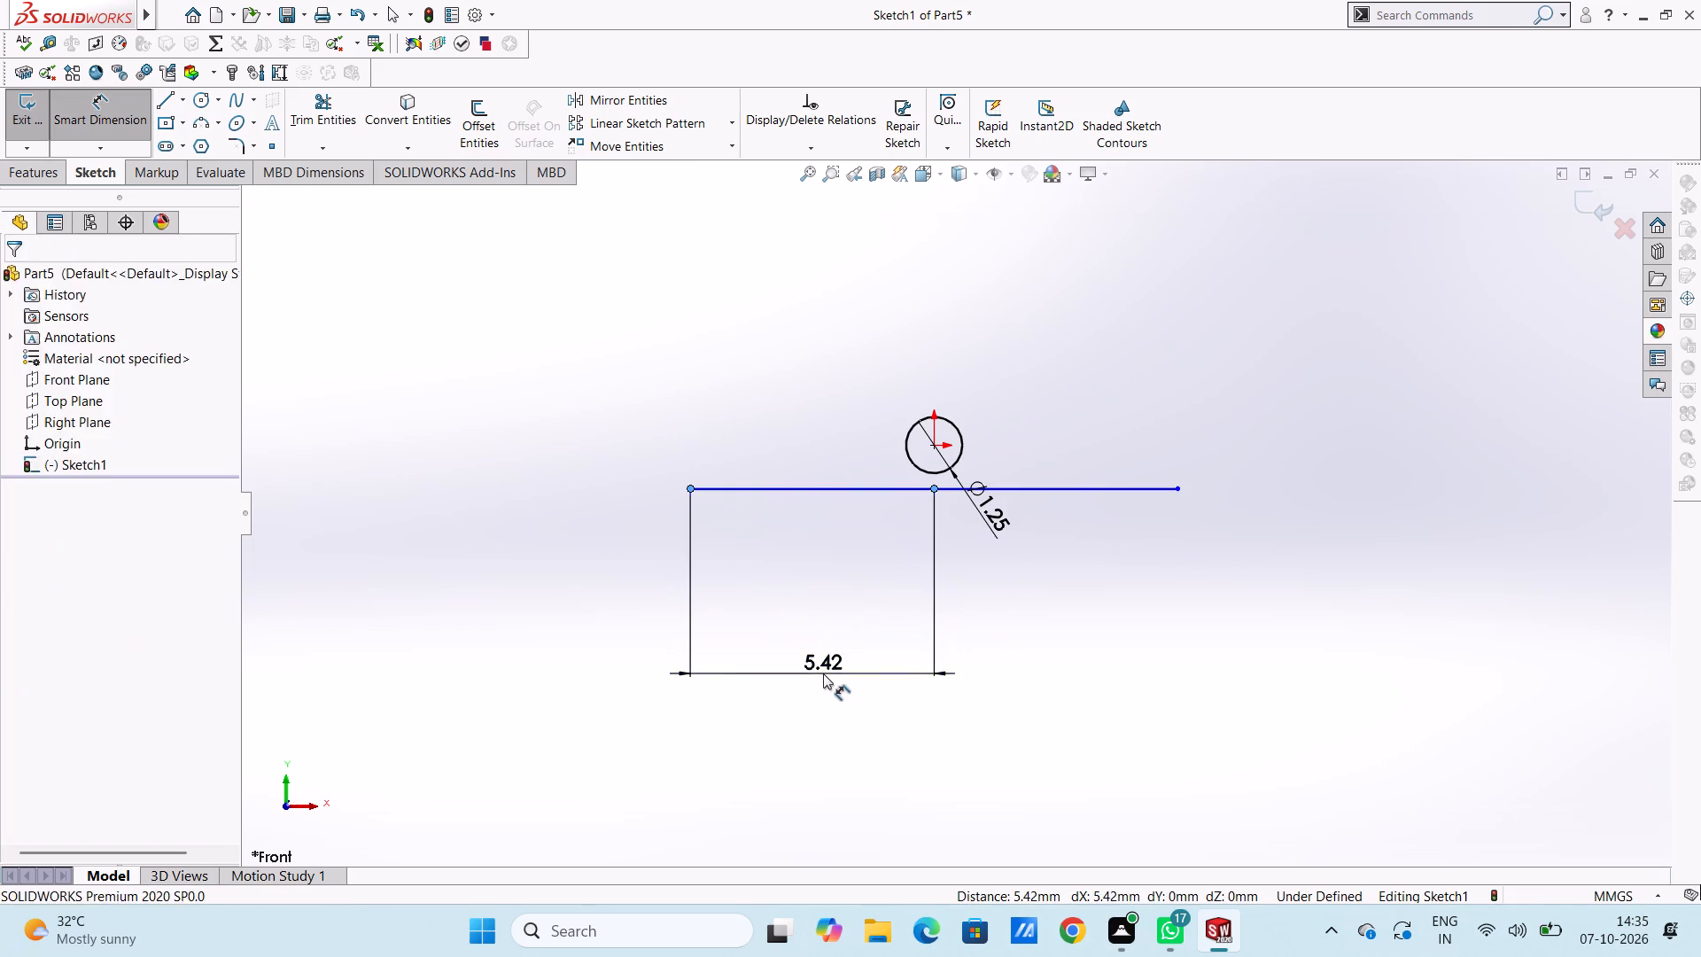
left_click(752, 650)
left_click(757, 603)
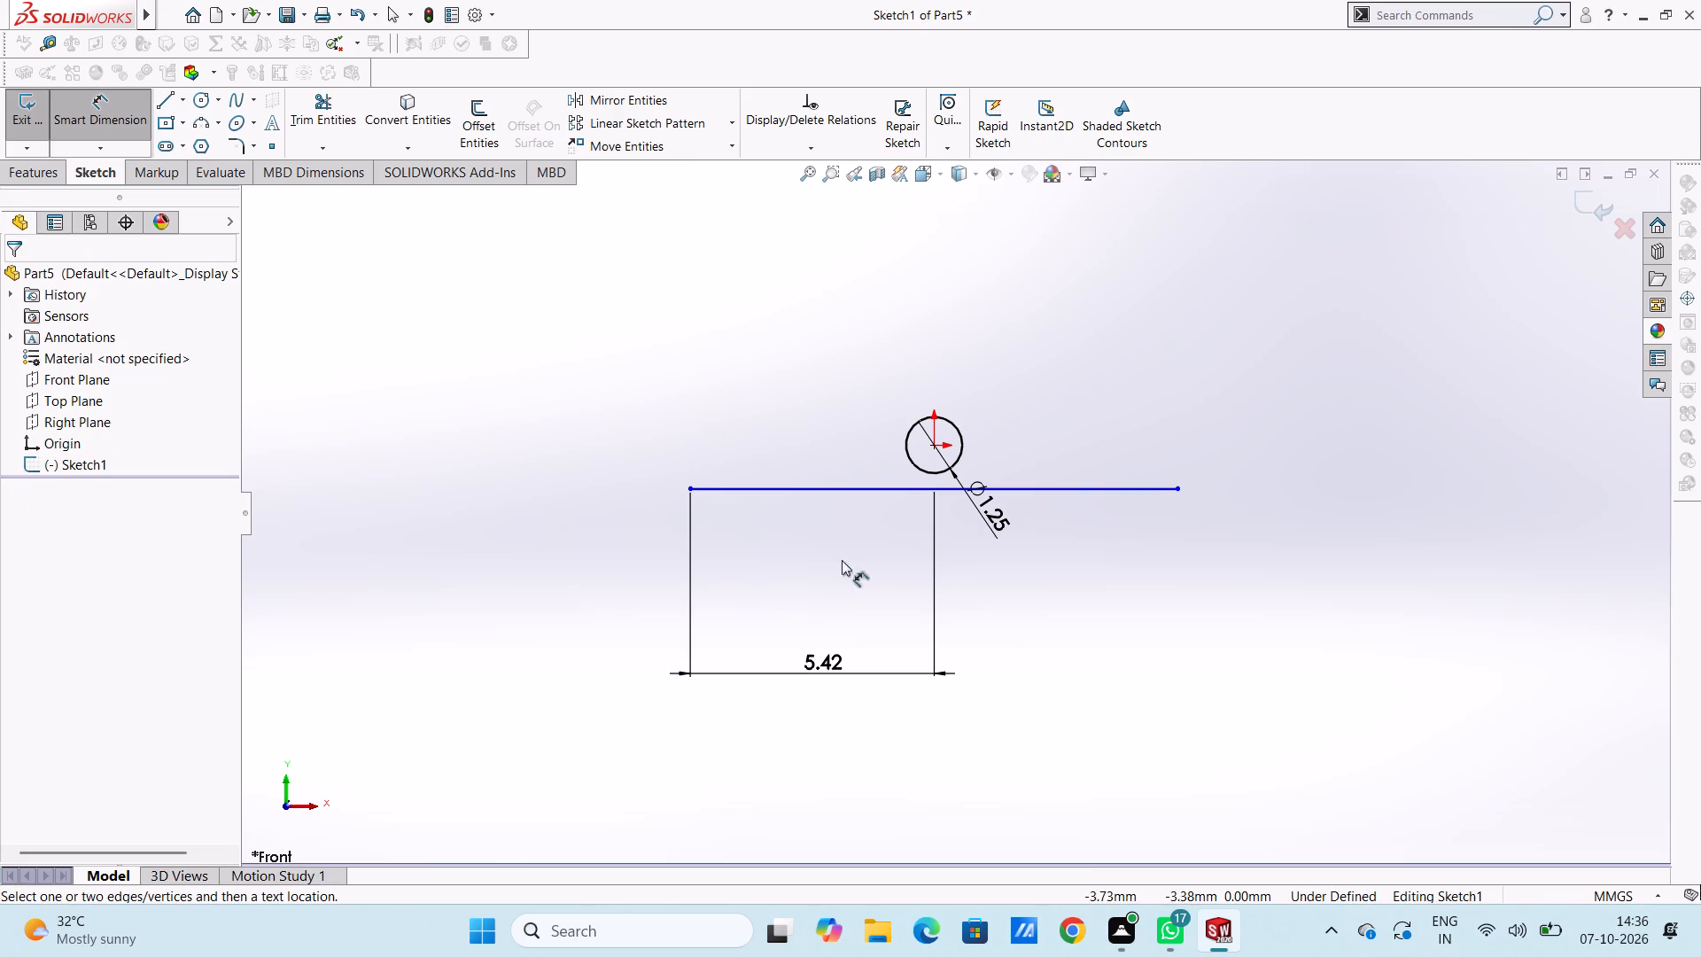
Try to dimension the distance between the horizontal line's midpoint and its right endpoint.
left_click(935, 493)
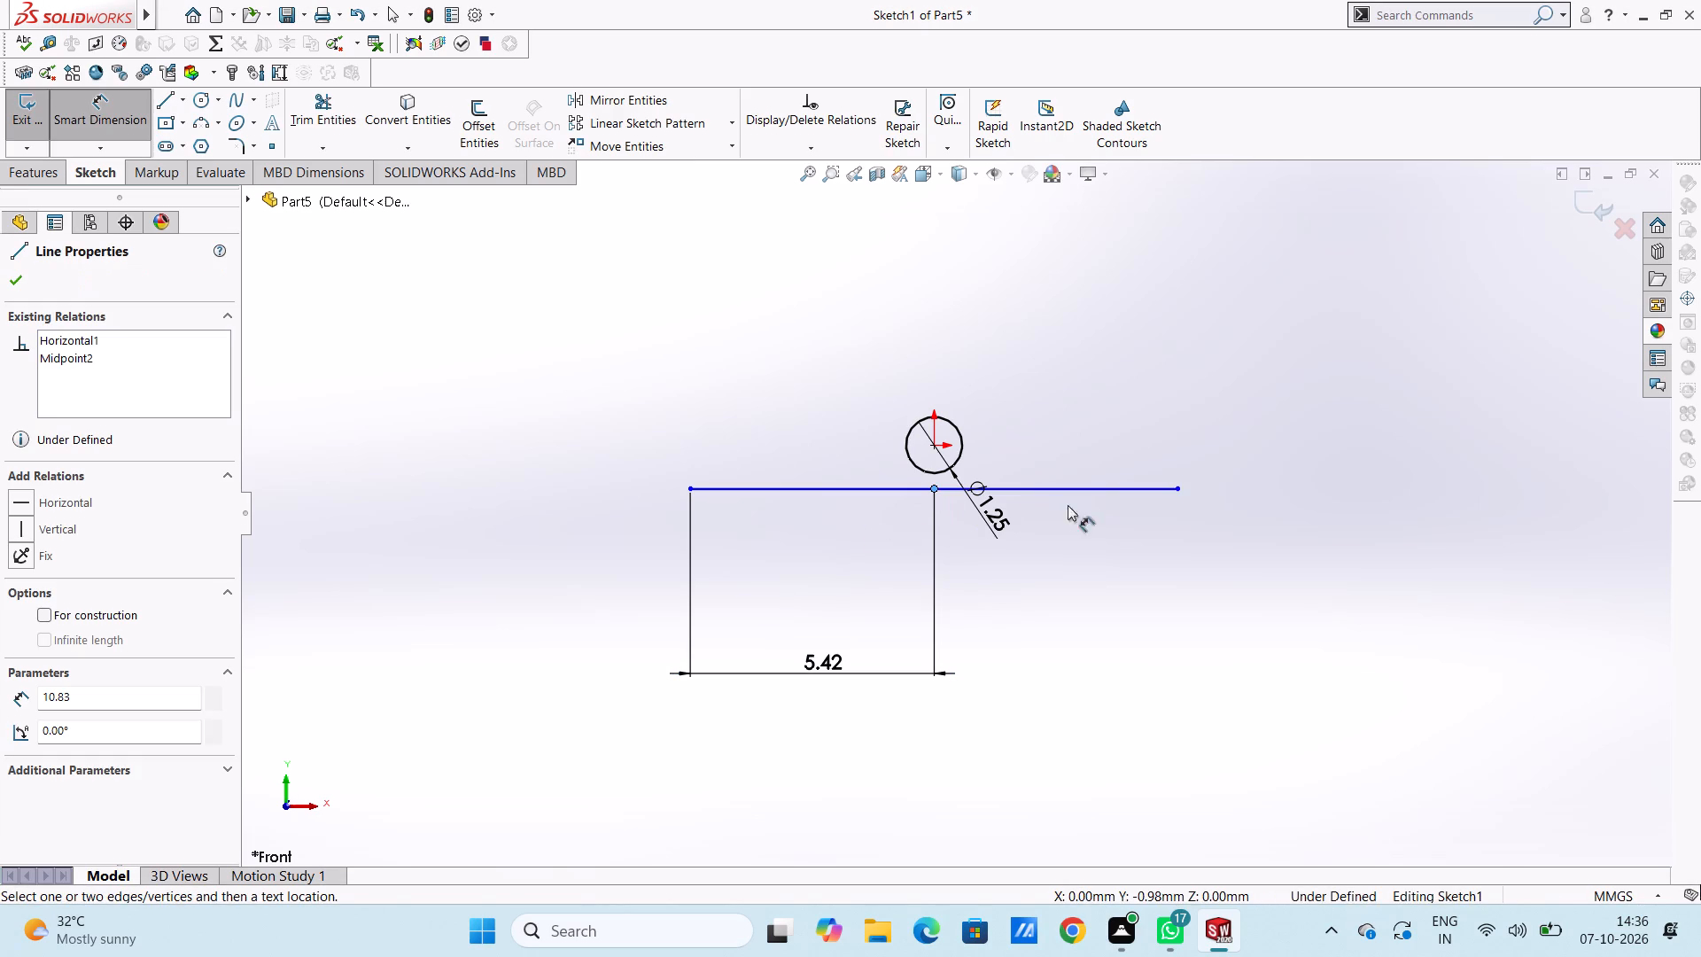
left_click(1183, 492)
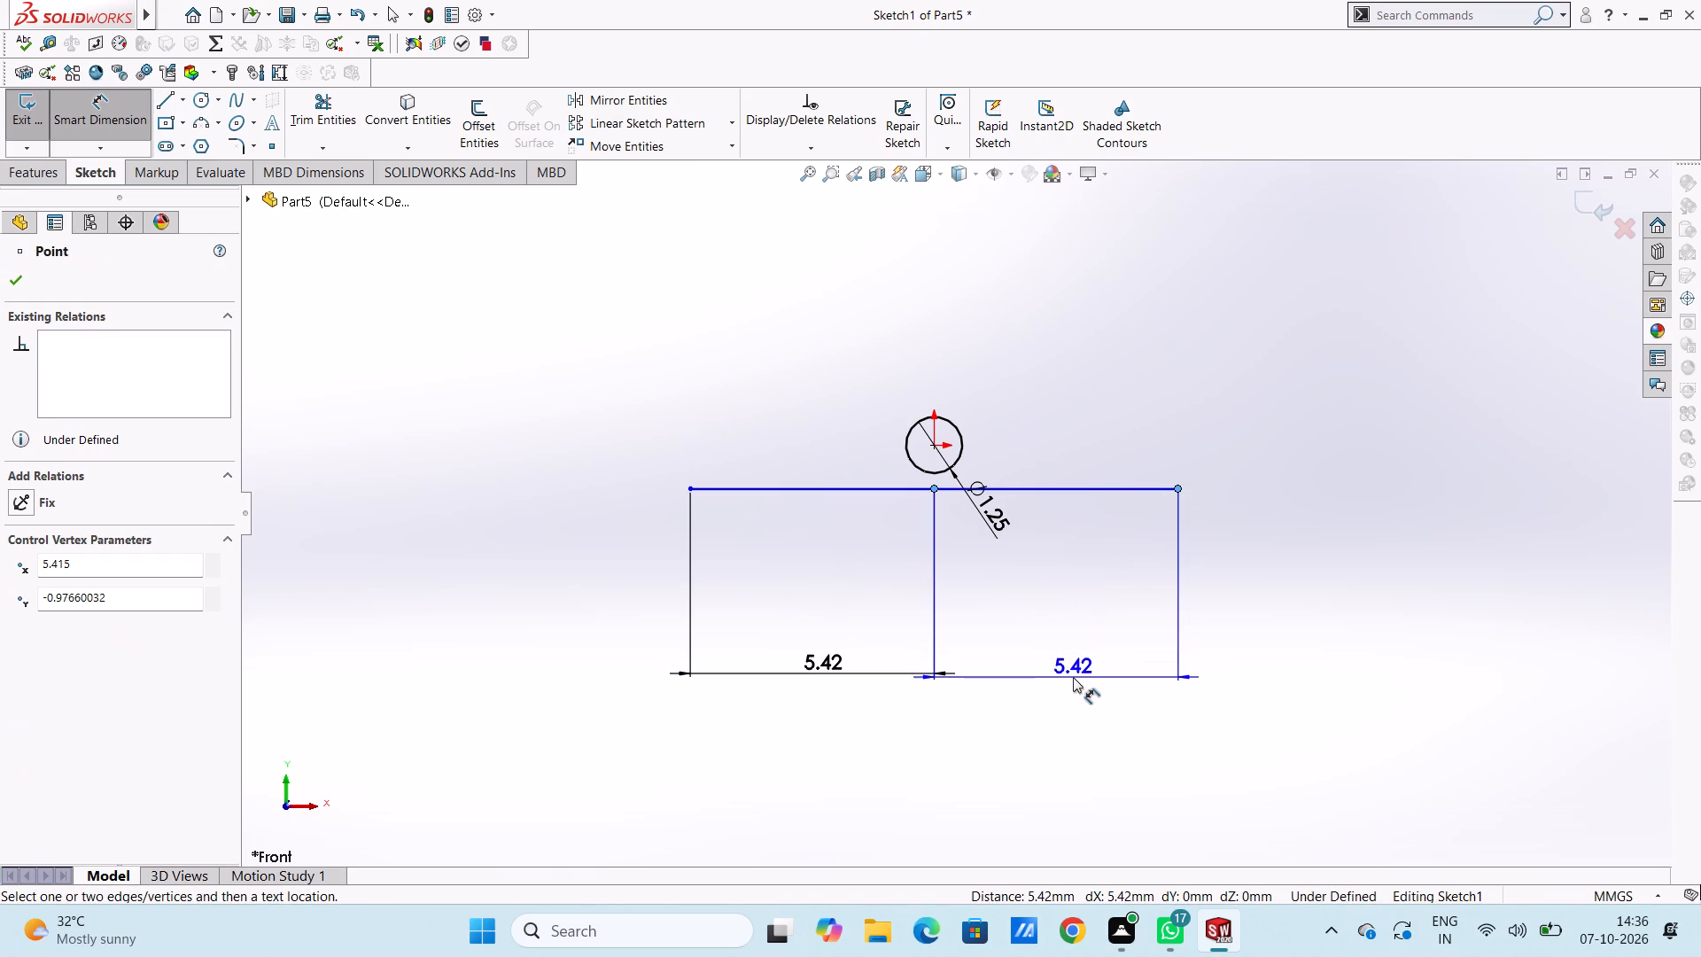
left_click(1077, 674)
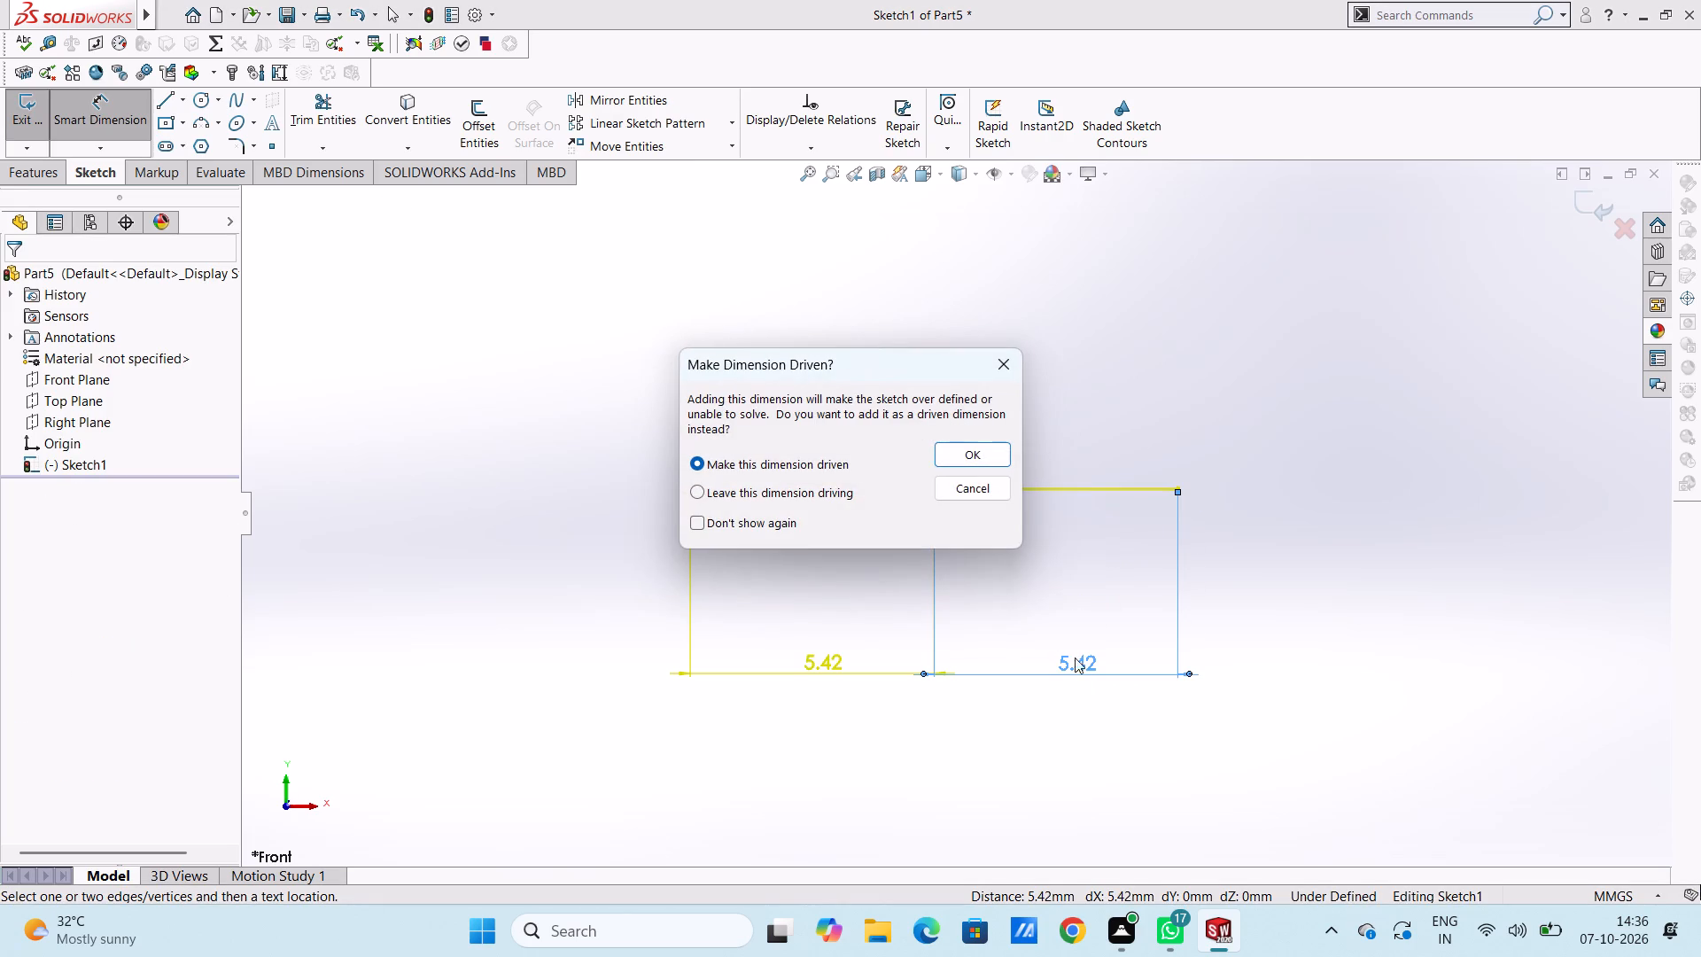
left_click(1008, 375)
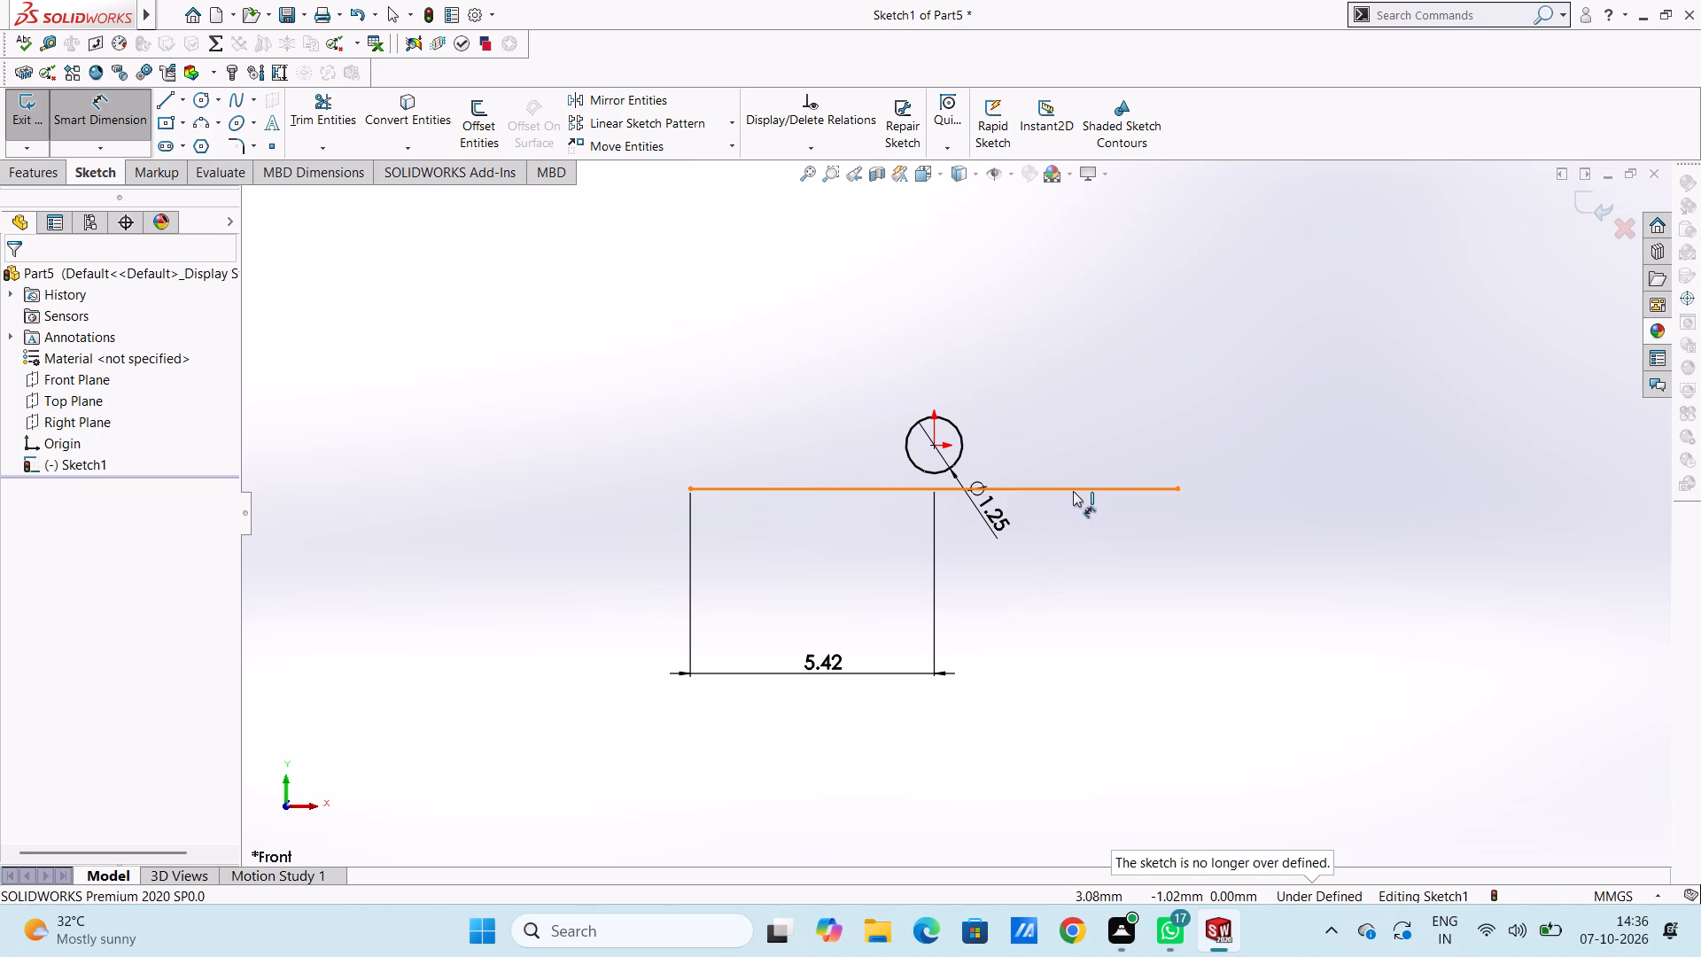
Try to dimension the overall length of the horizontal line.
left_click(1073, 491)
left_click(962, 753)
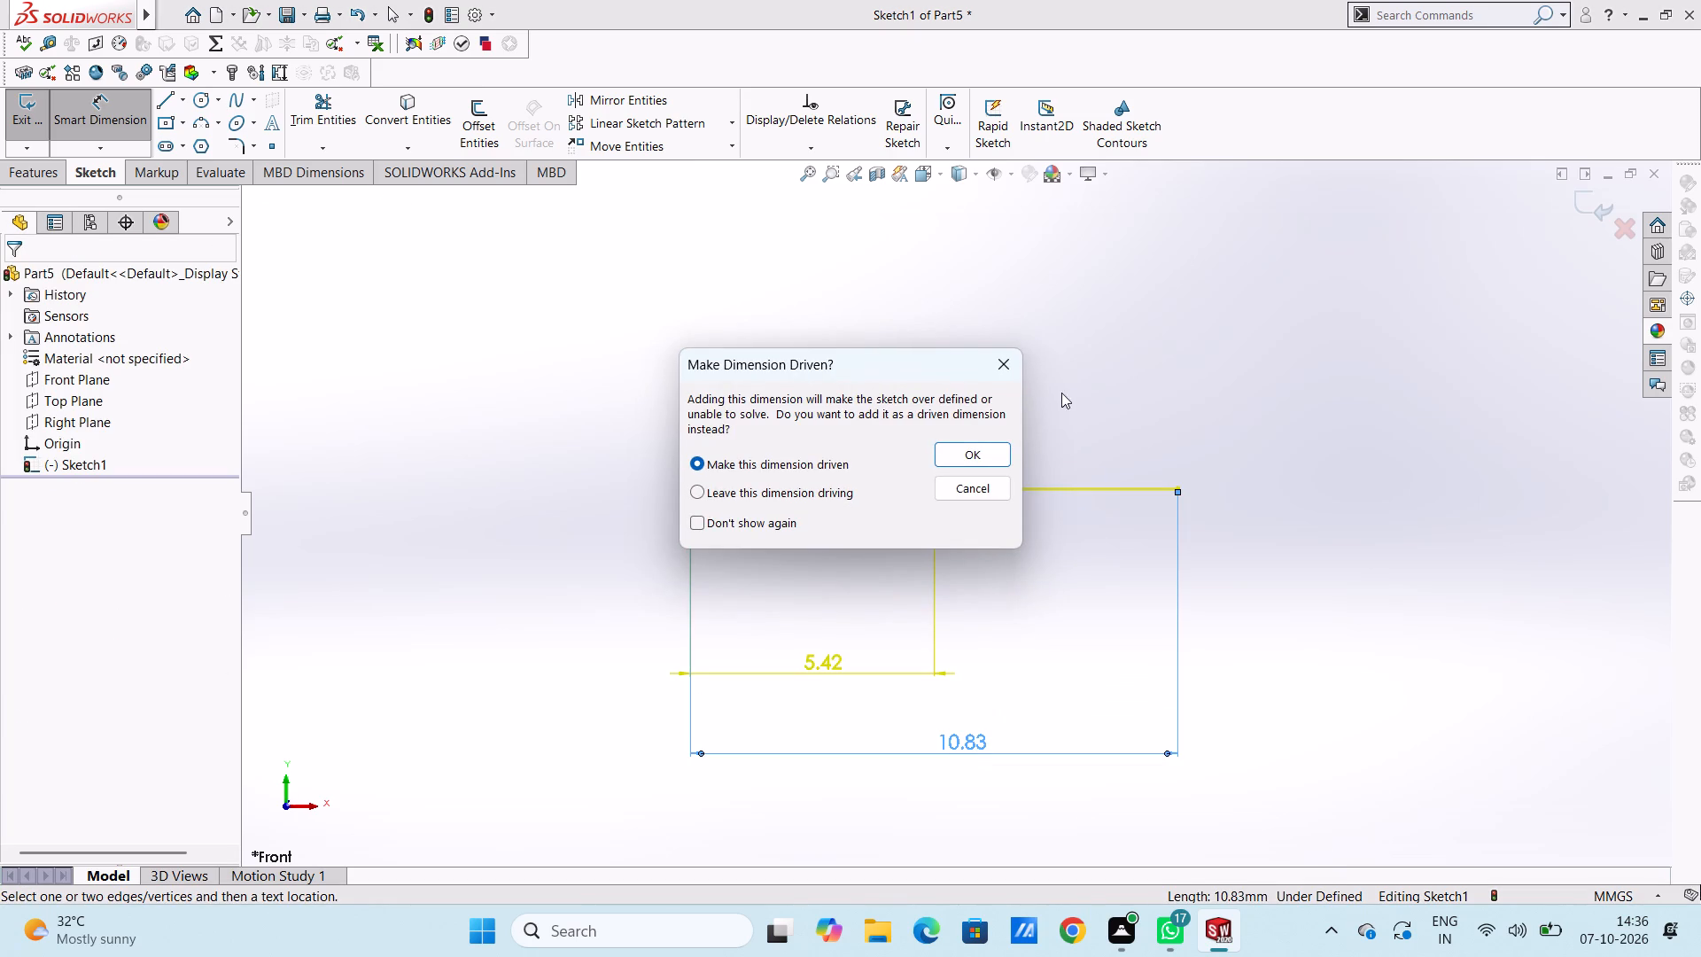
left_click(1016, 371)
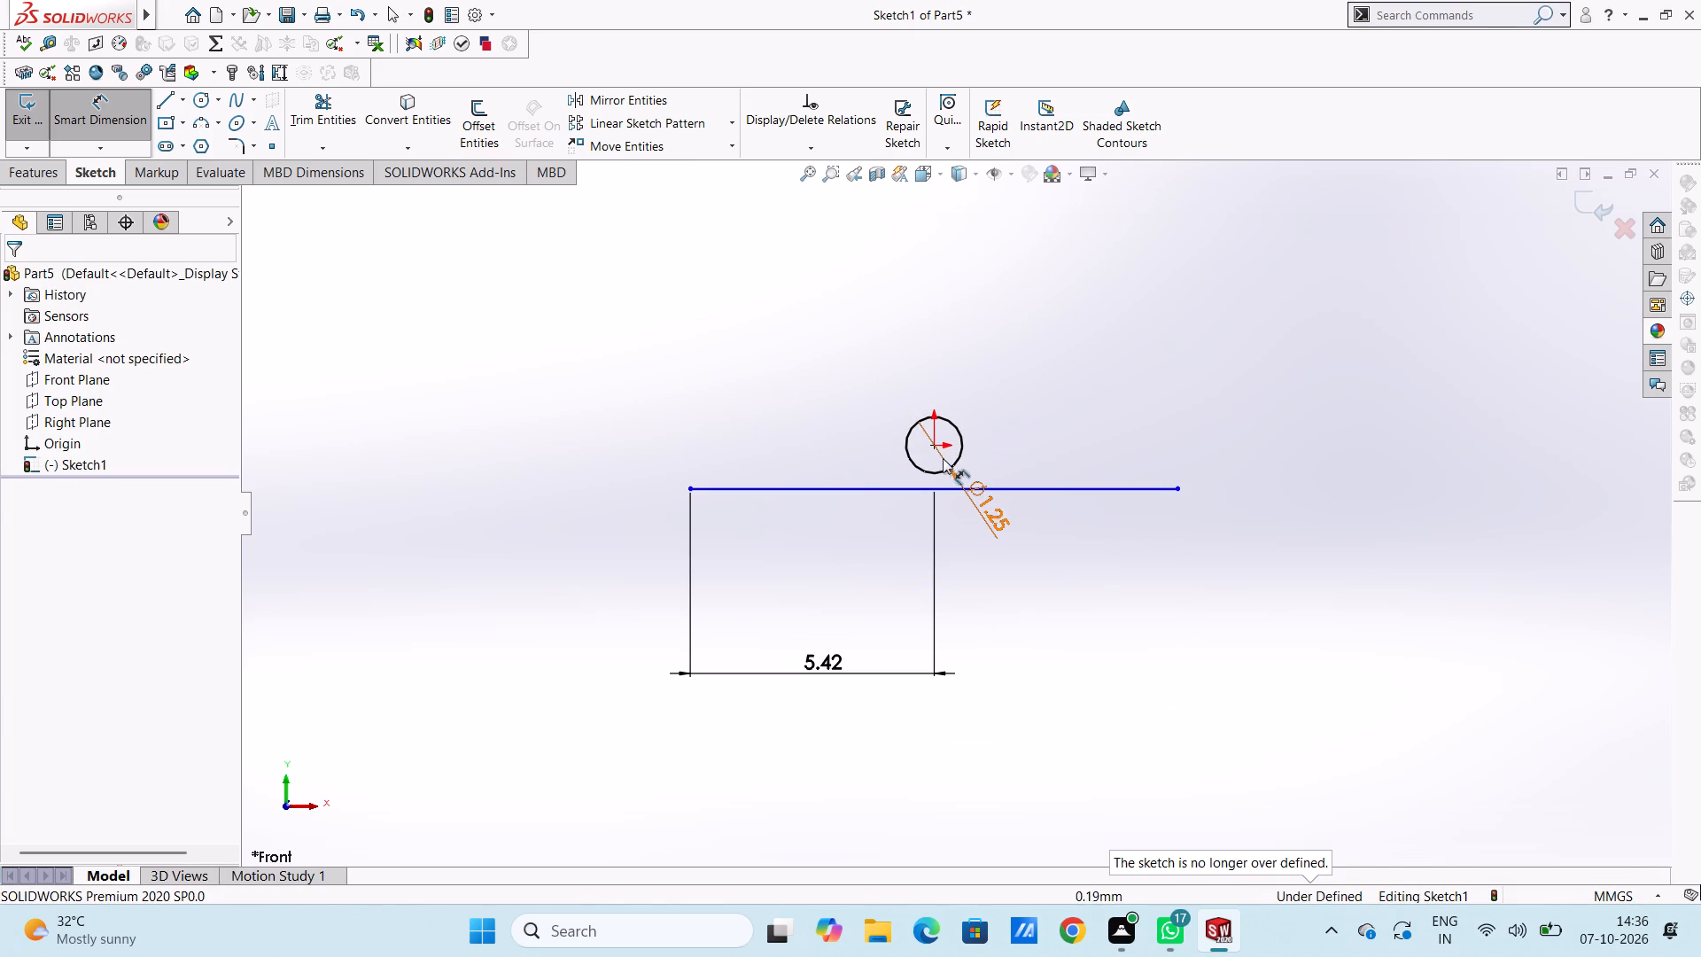
Dimension the vertical distance between the circle's centre and the horizontal line as 1.5 mm.
scroll(947, 472, "down", 2)
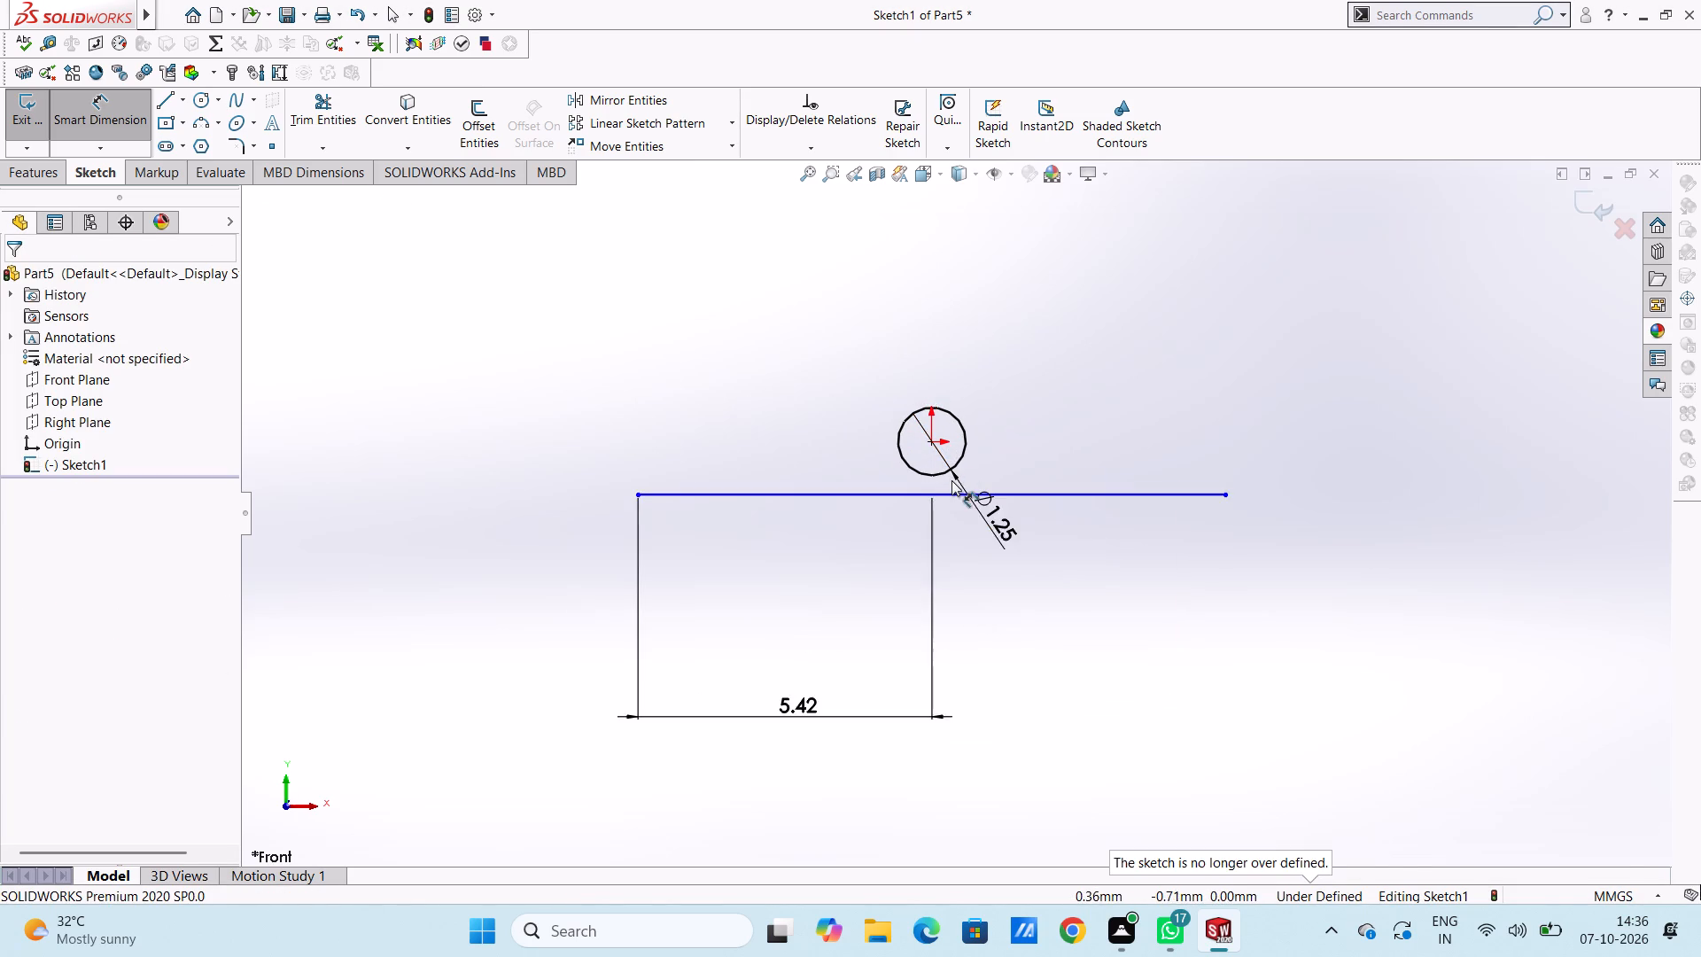
scroll(951, 480, "down", 1)
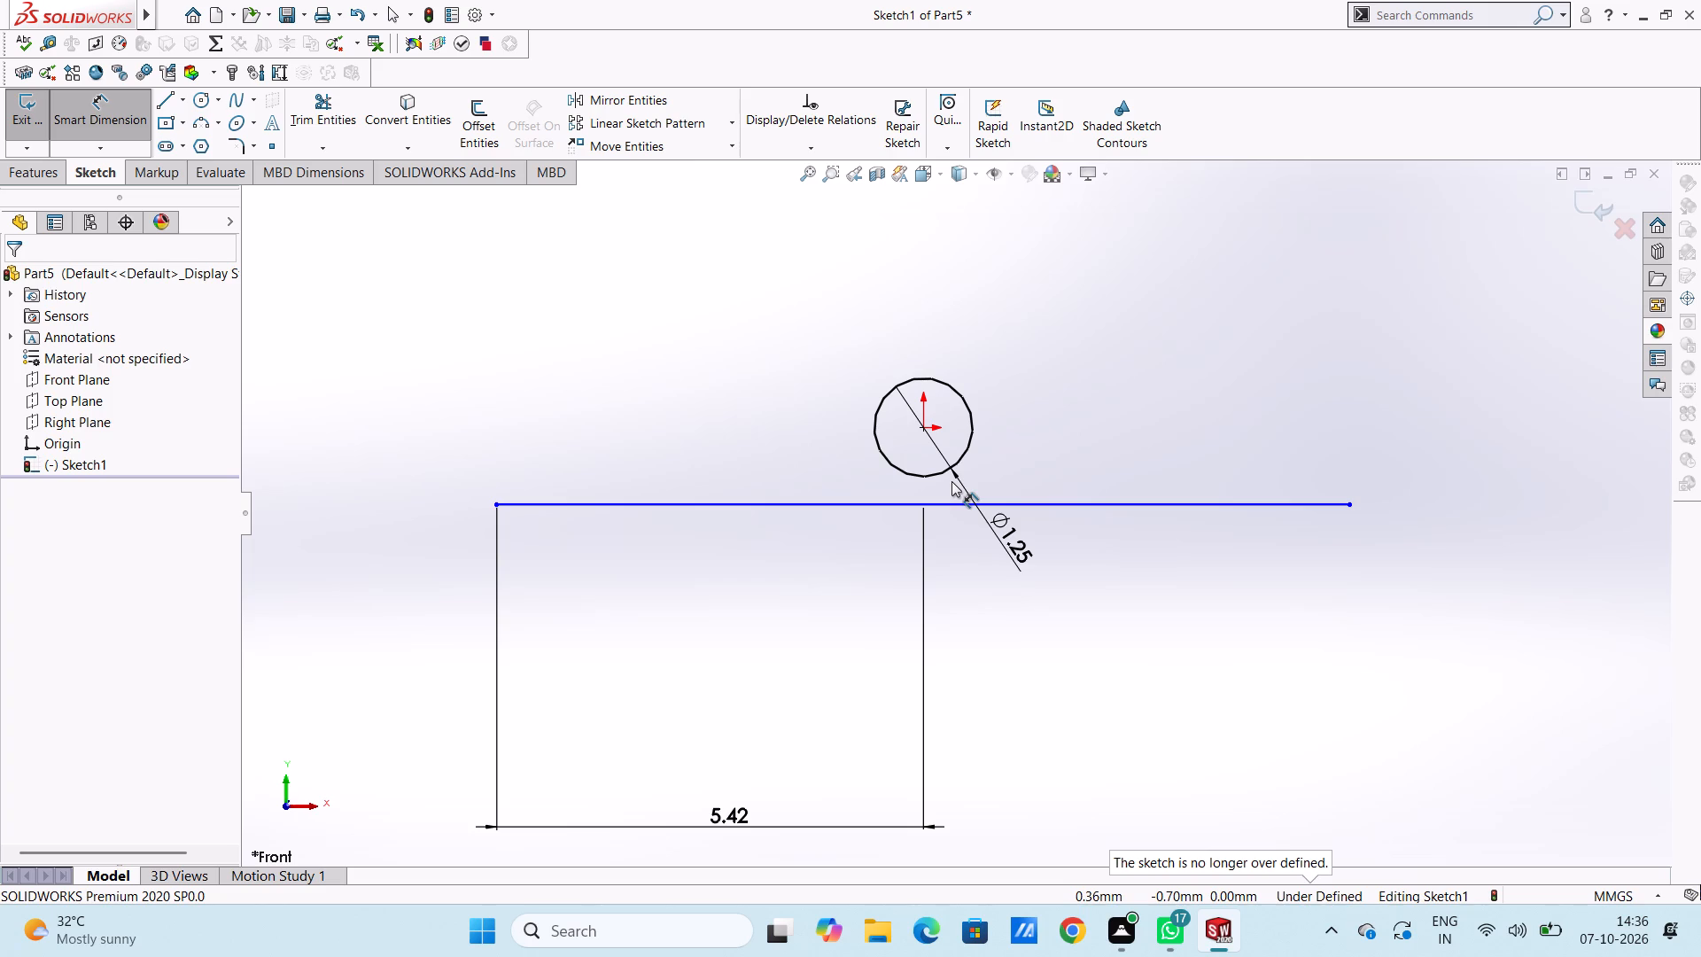
left_click(920, 432)
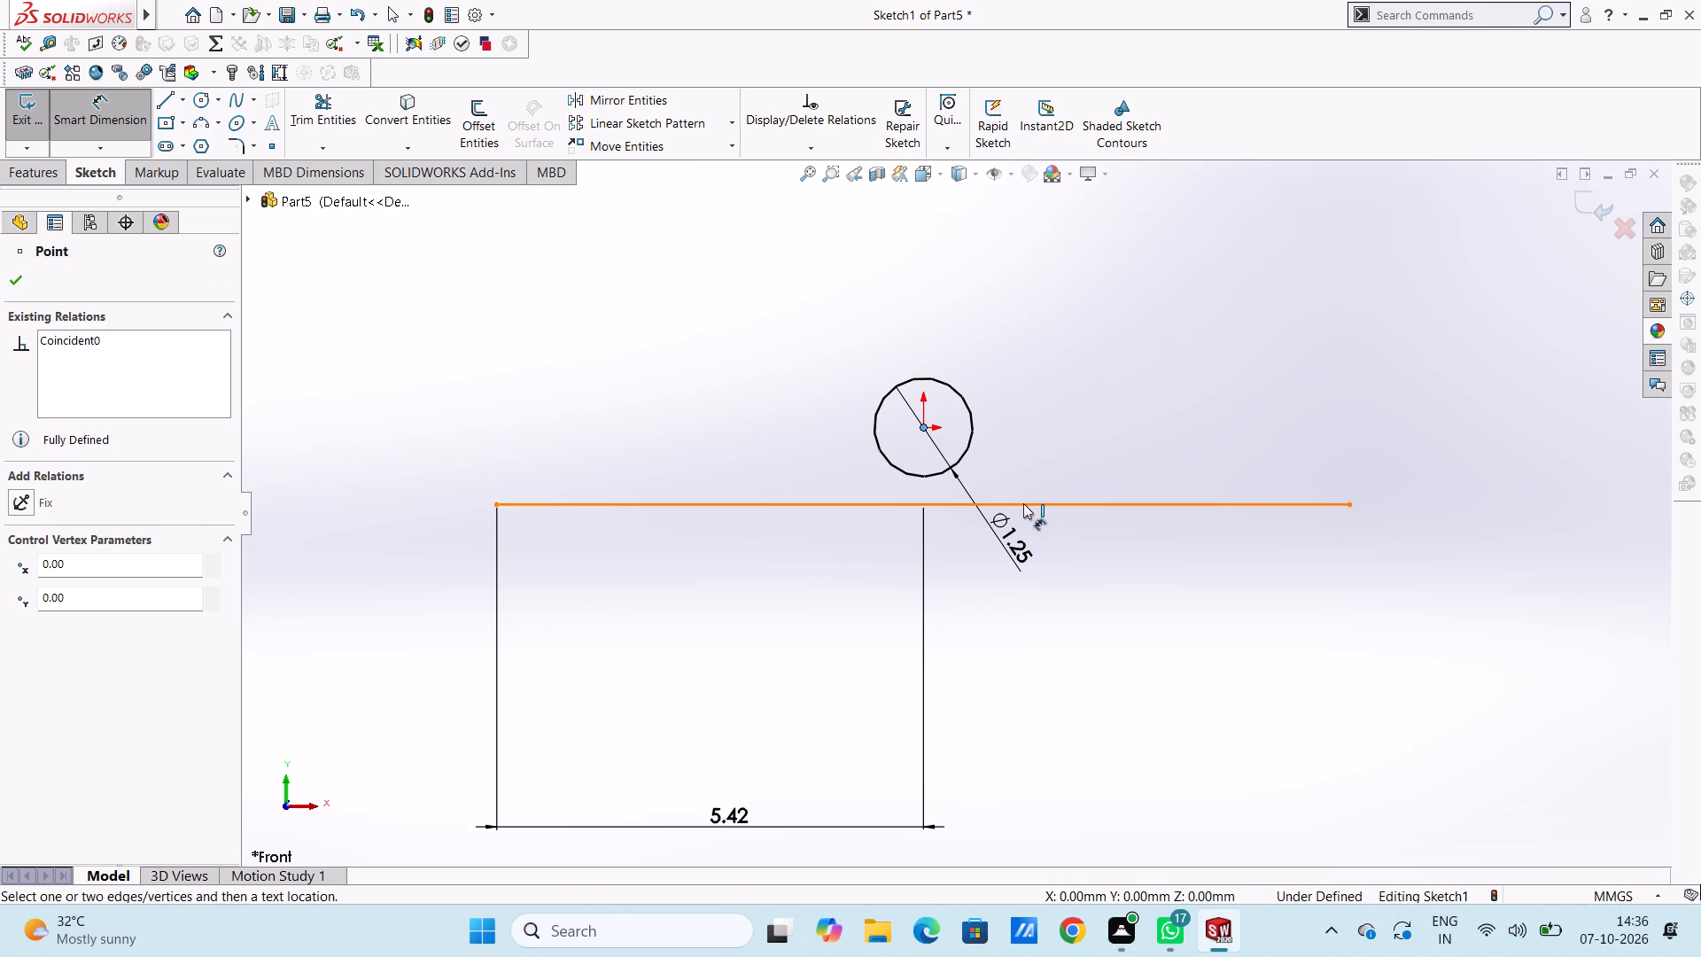
left_click(1023, 503)
left_click(1508, 476)
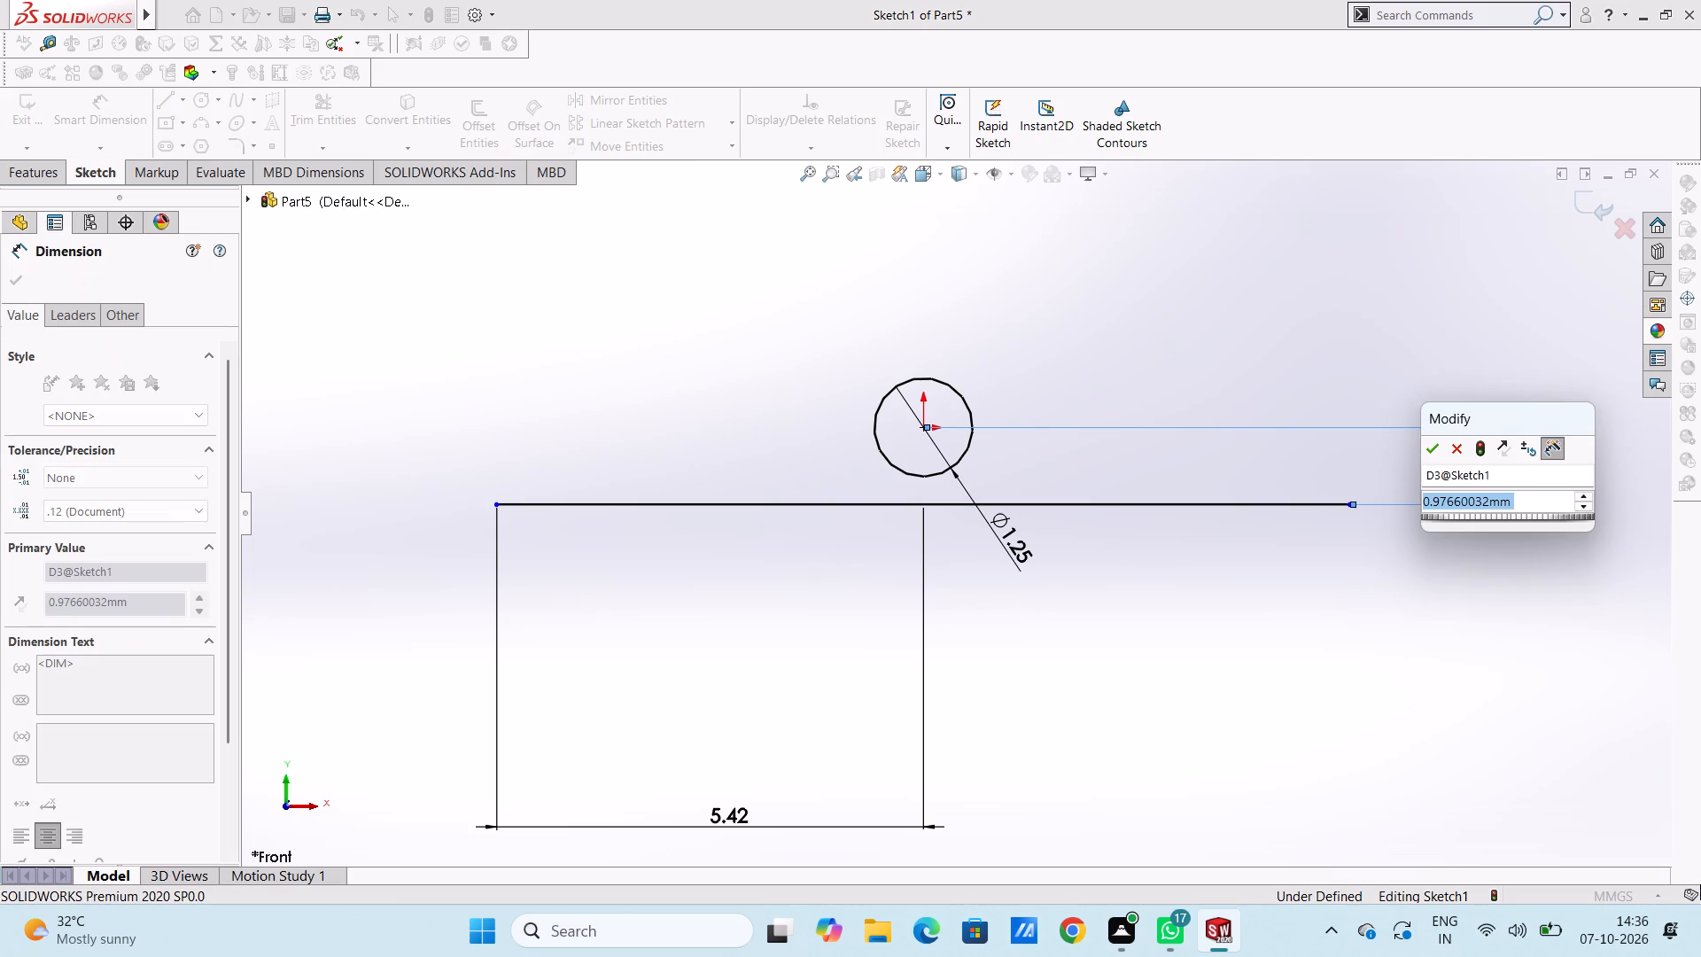
type("1.5")
key("Return")
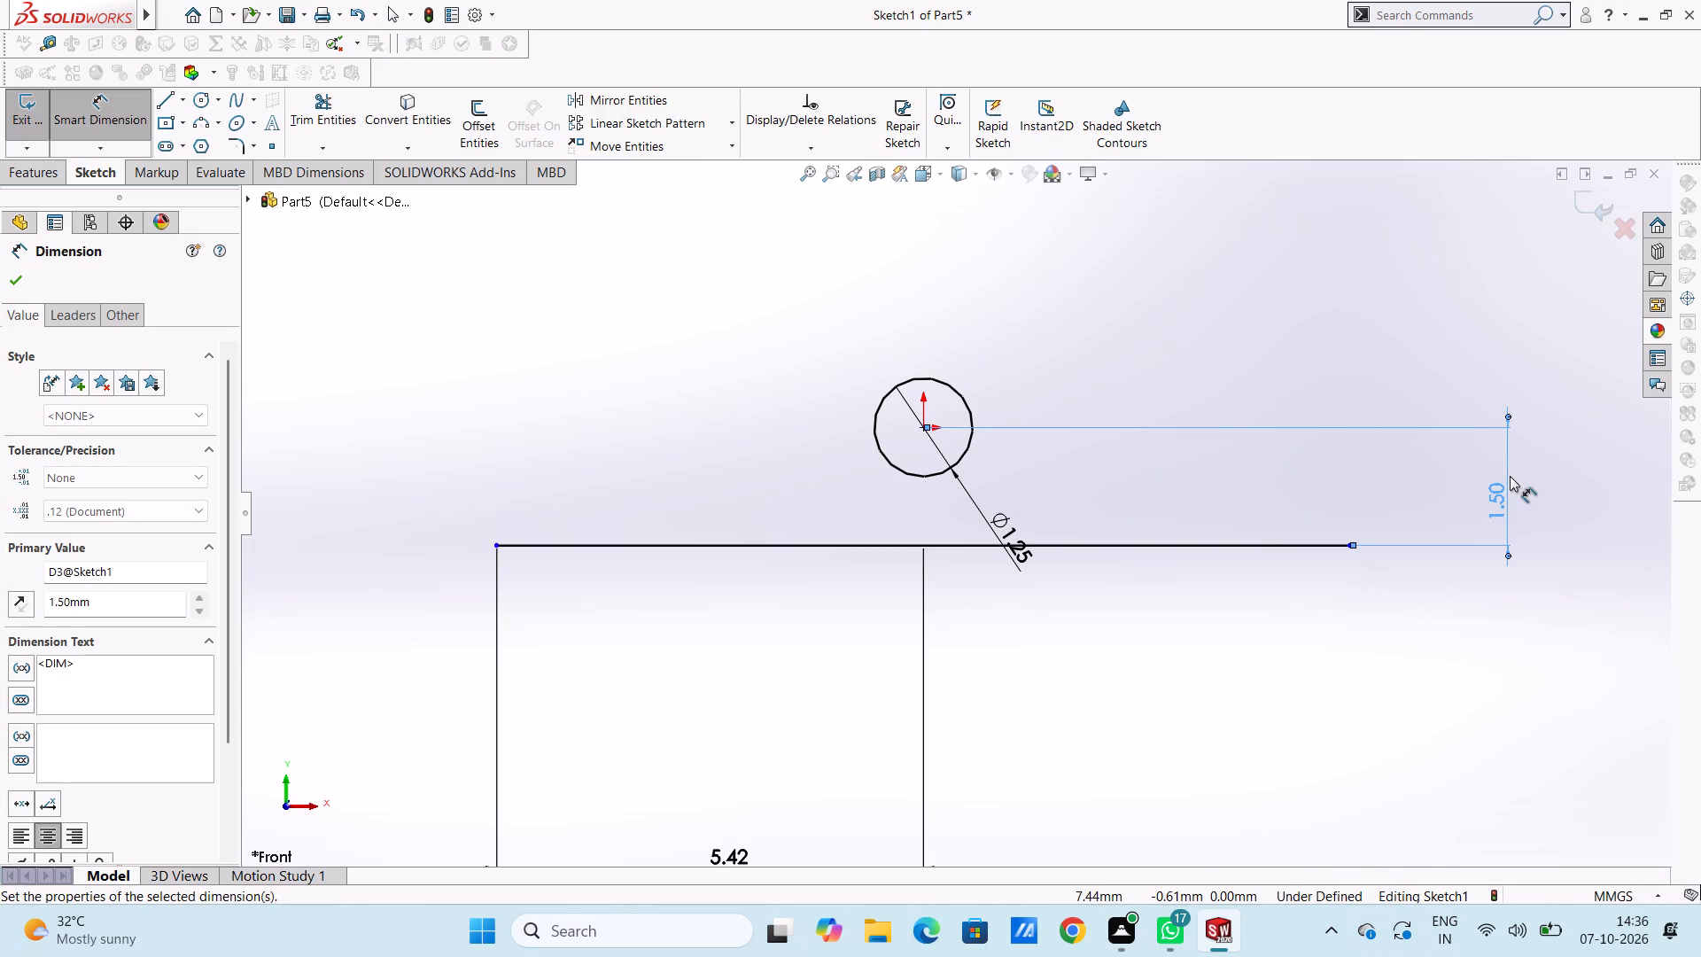
left_click(1340, 493)
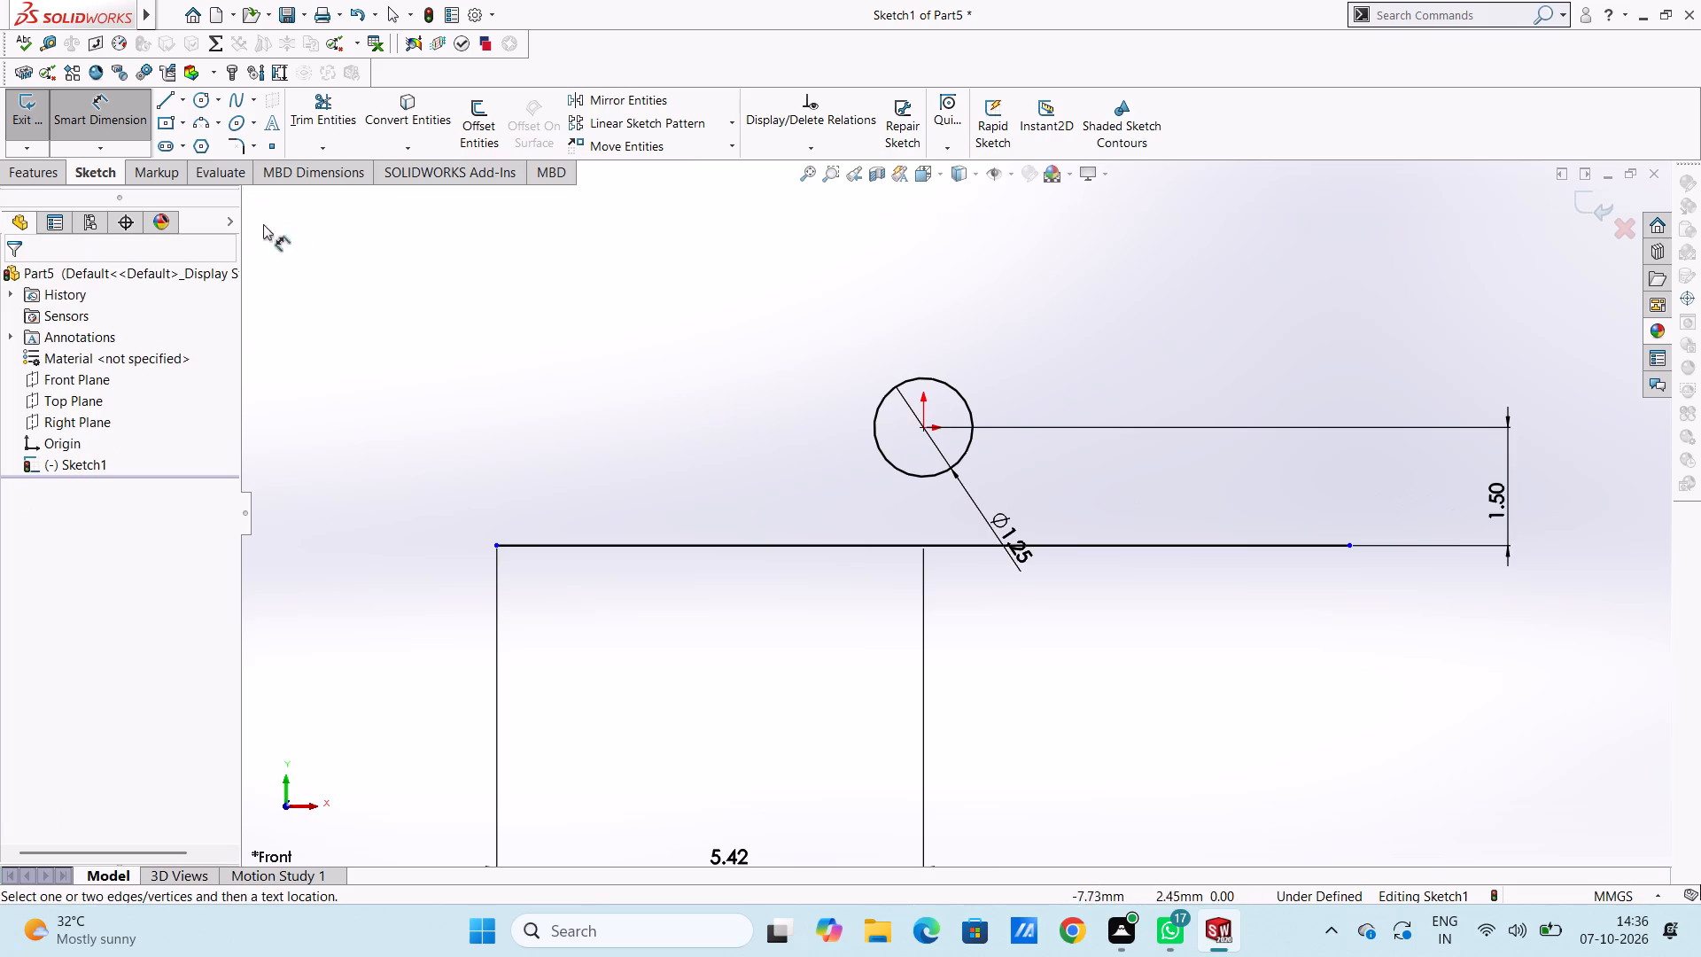
Sketch connected lines from the circle's left quadrant down to the horizontal line, 1.25 mm along it, and up to the right quadrant.
left_click(168, 99)
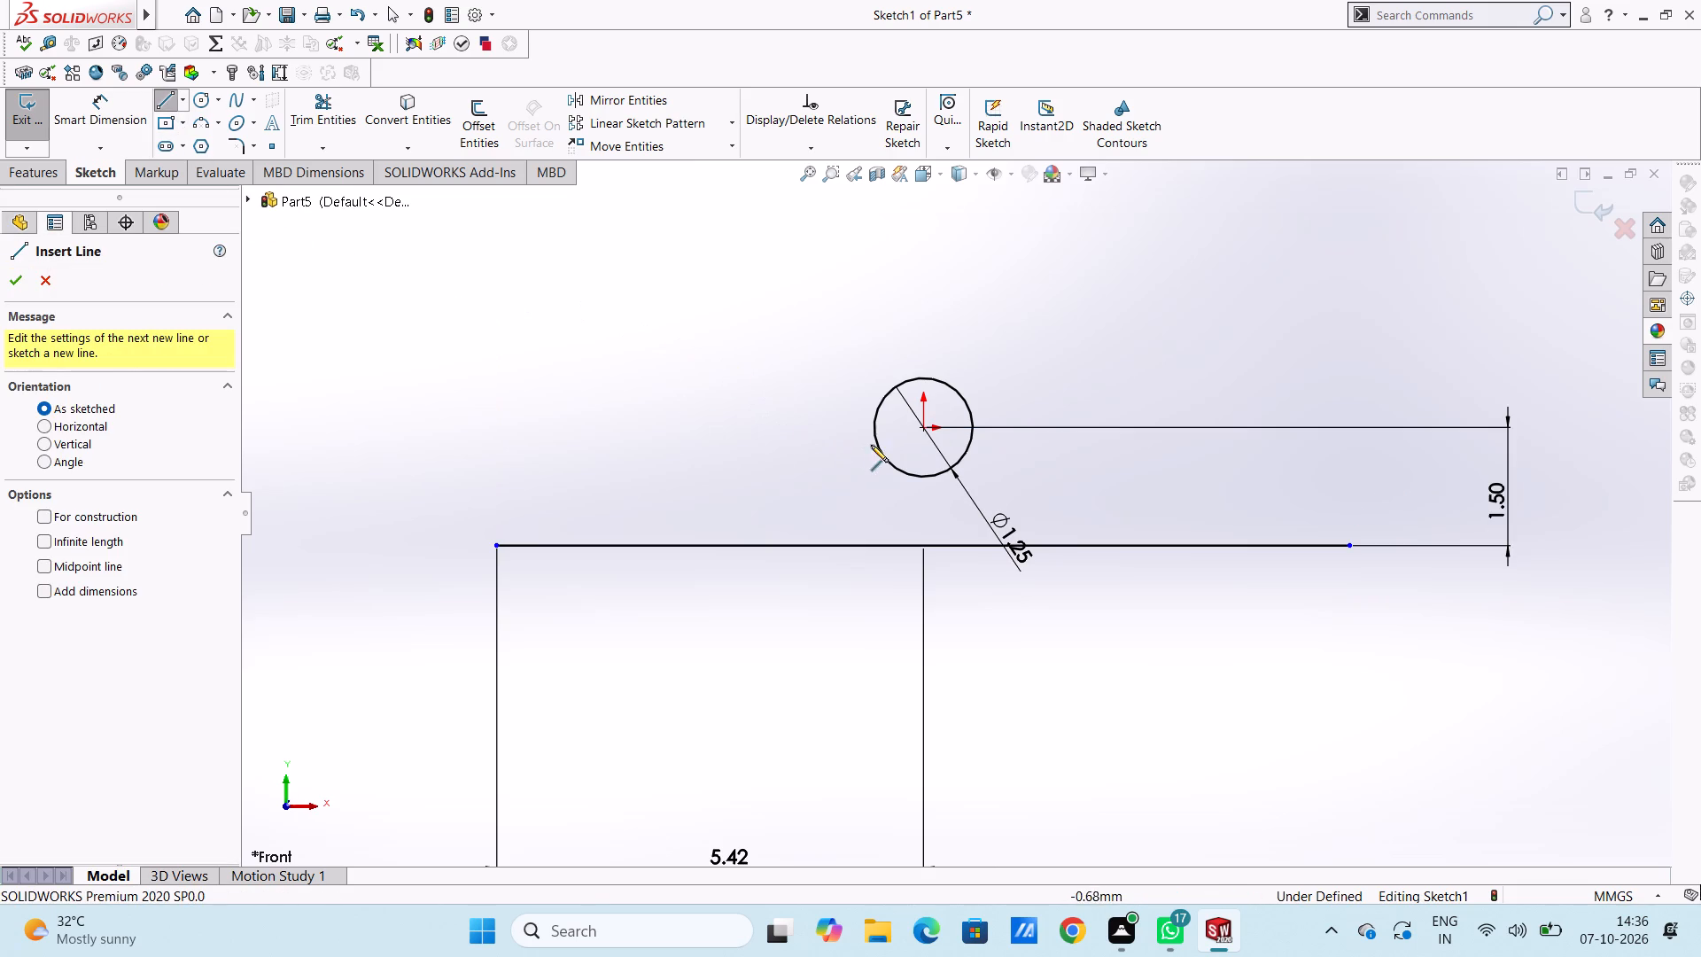
left_click(872, 428)
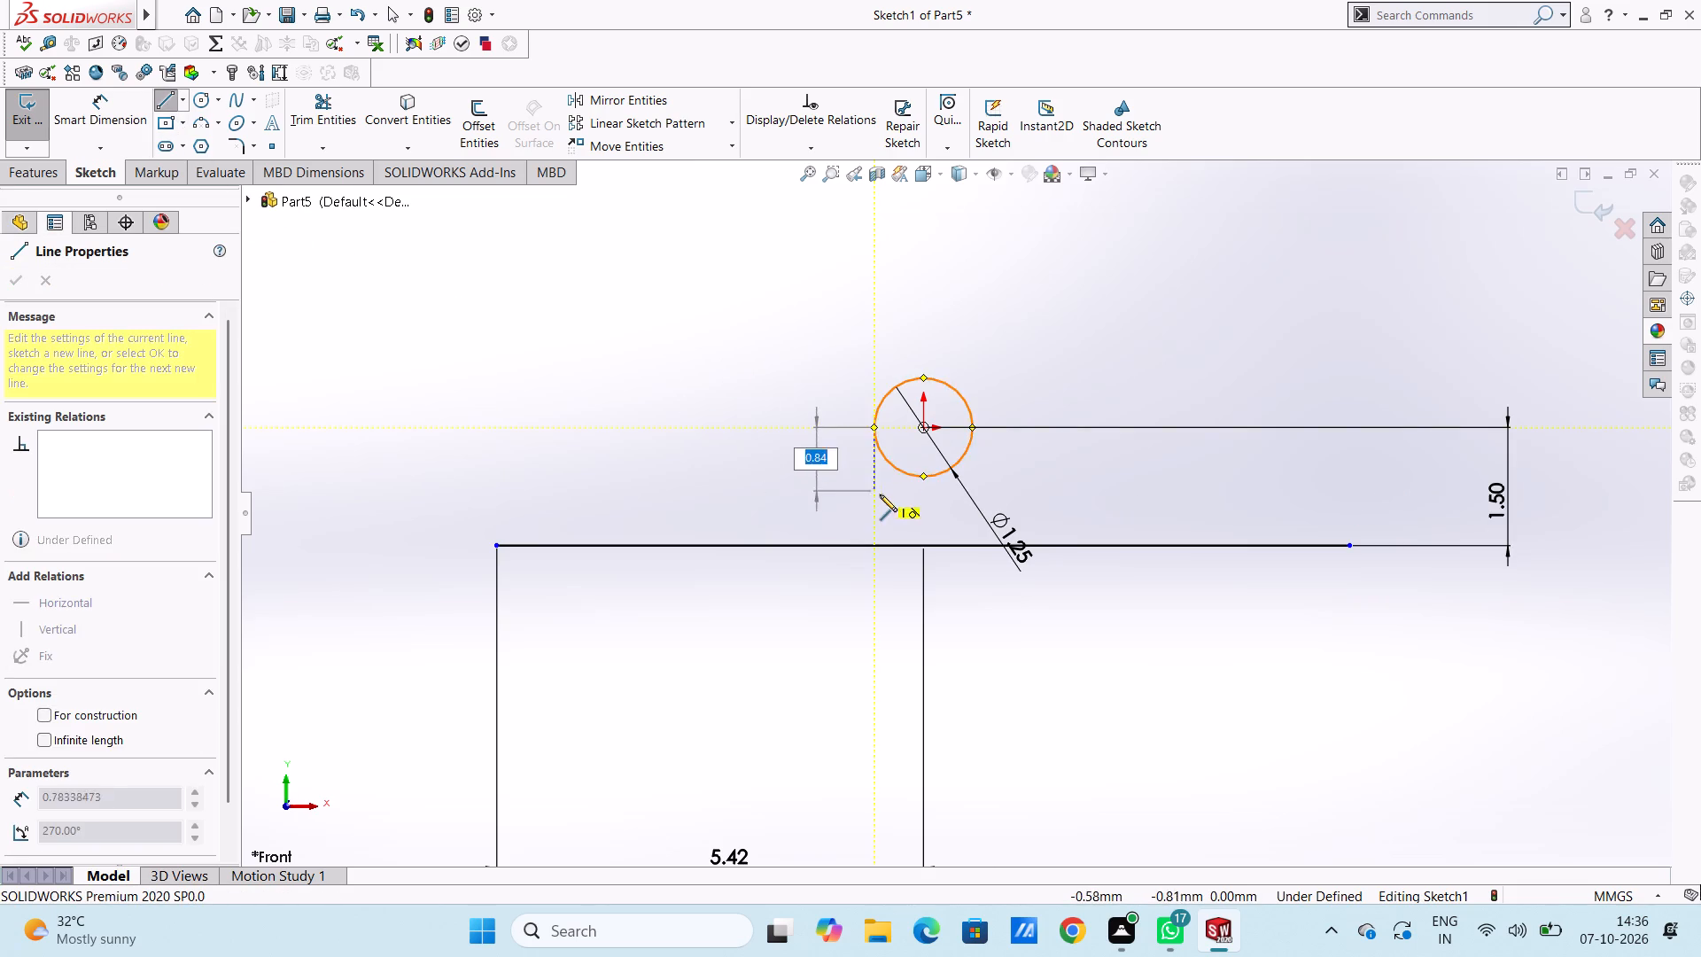
left_click(874, 547)
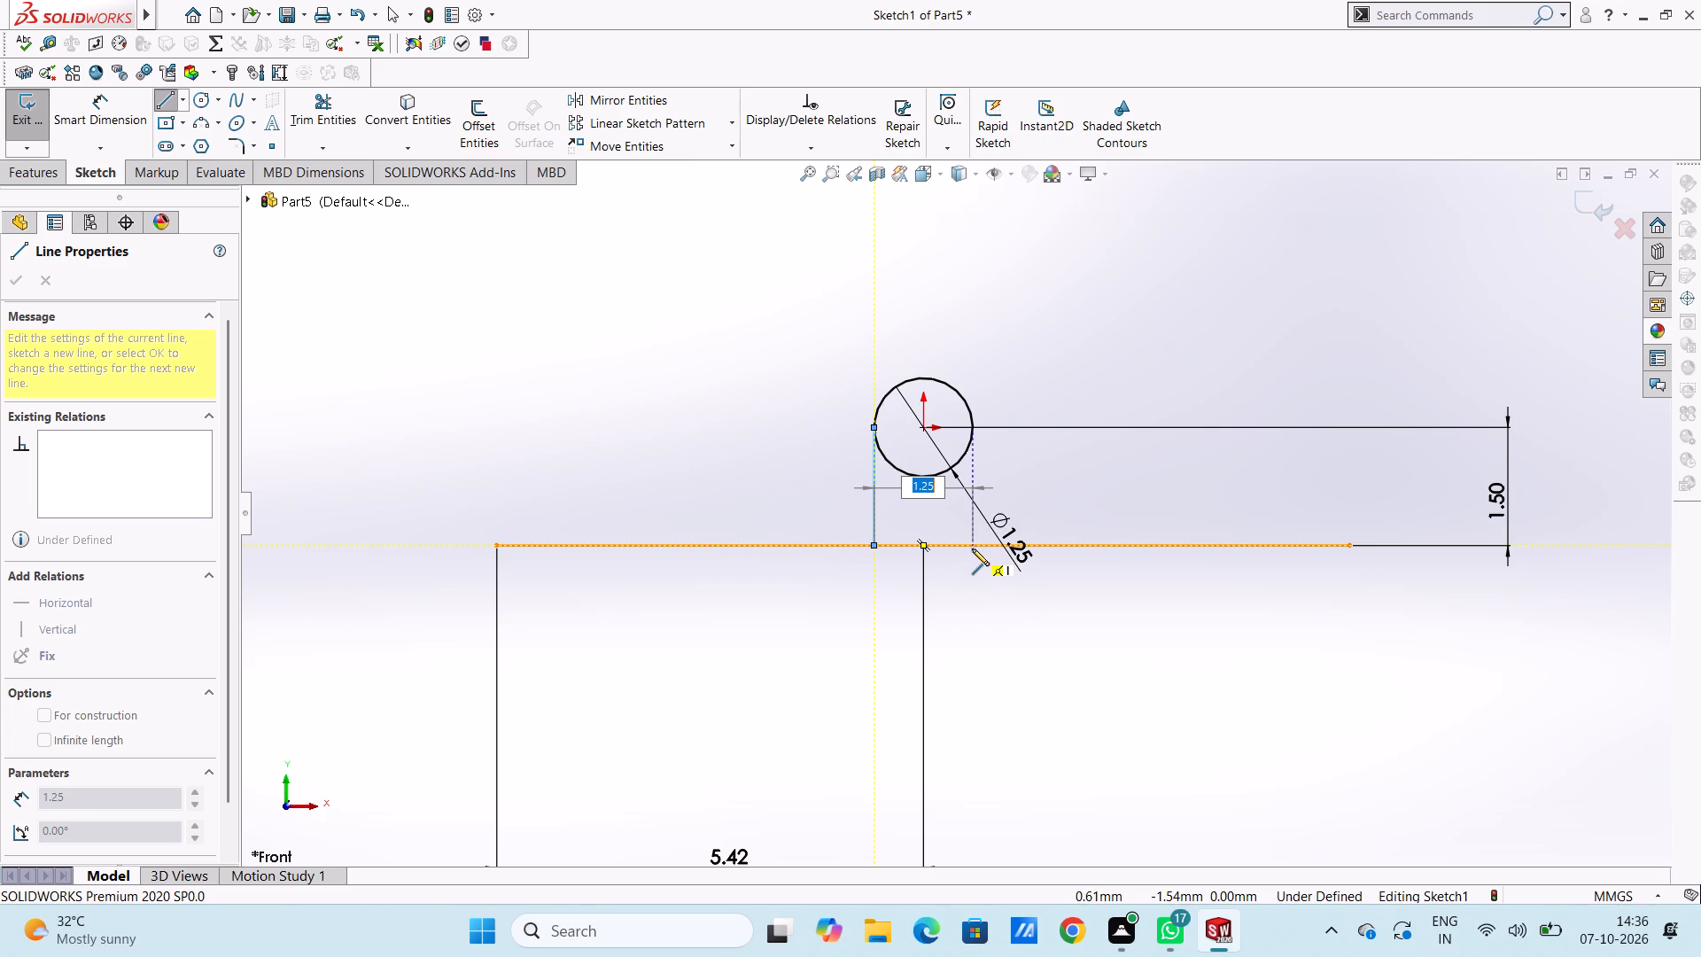
left_click(972, 549)
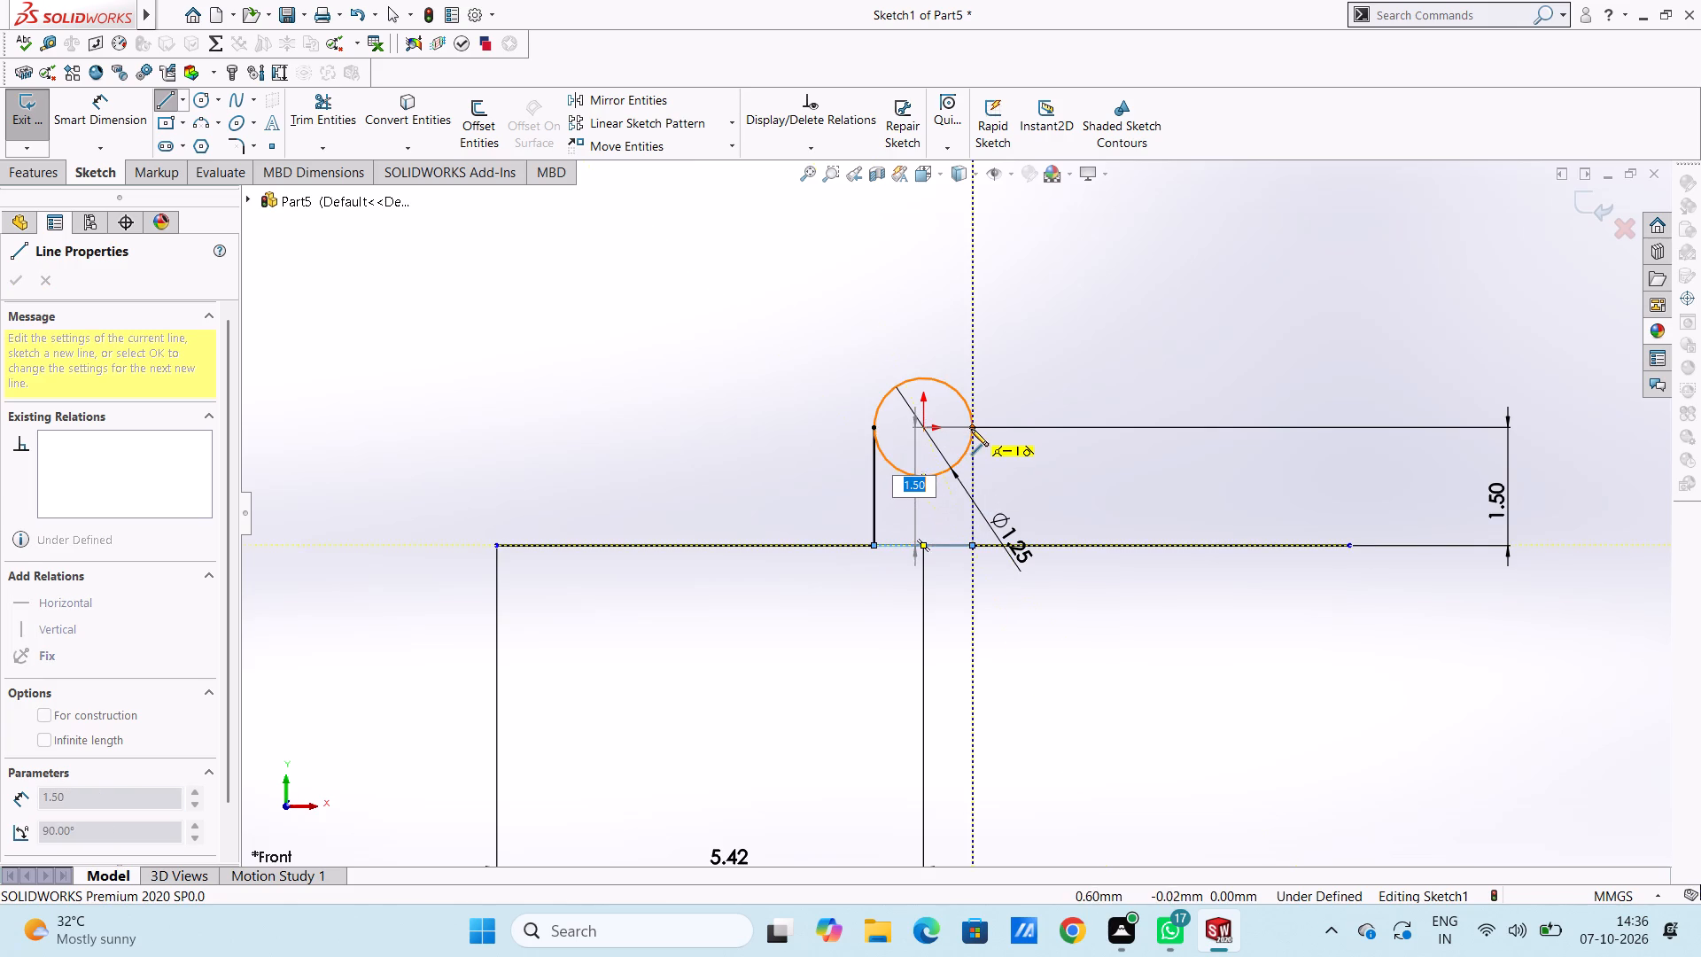
left_click(971, 429)
key("Escape")
key("Escape")
key("Escape")
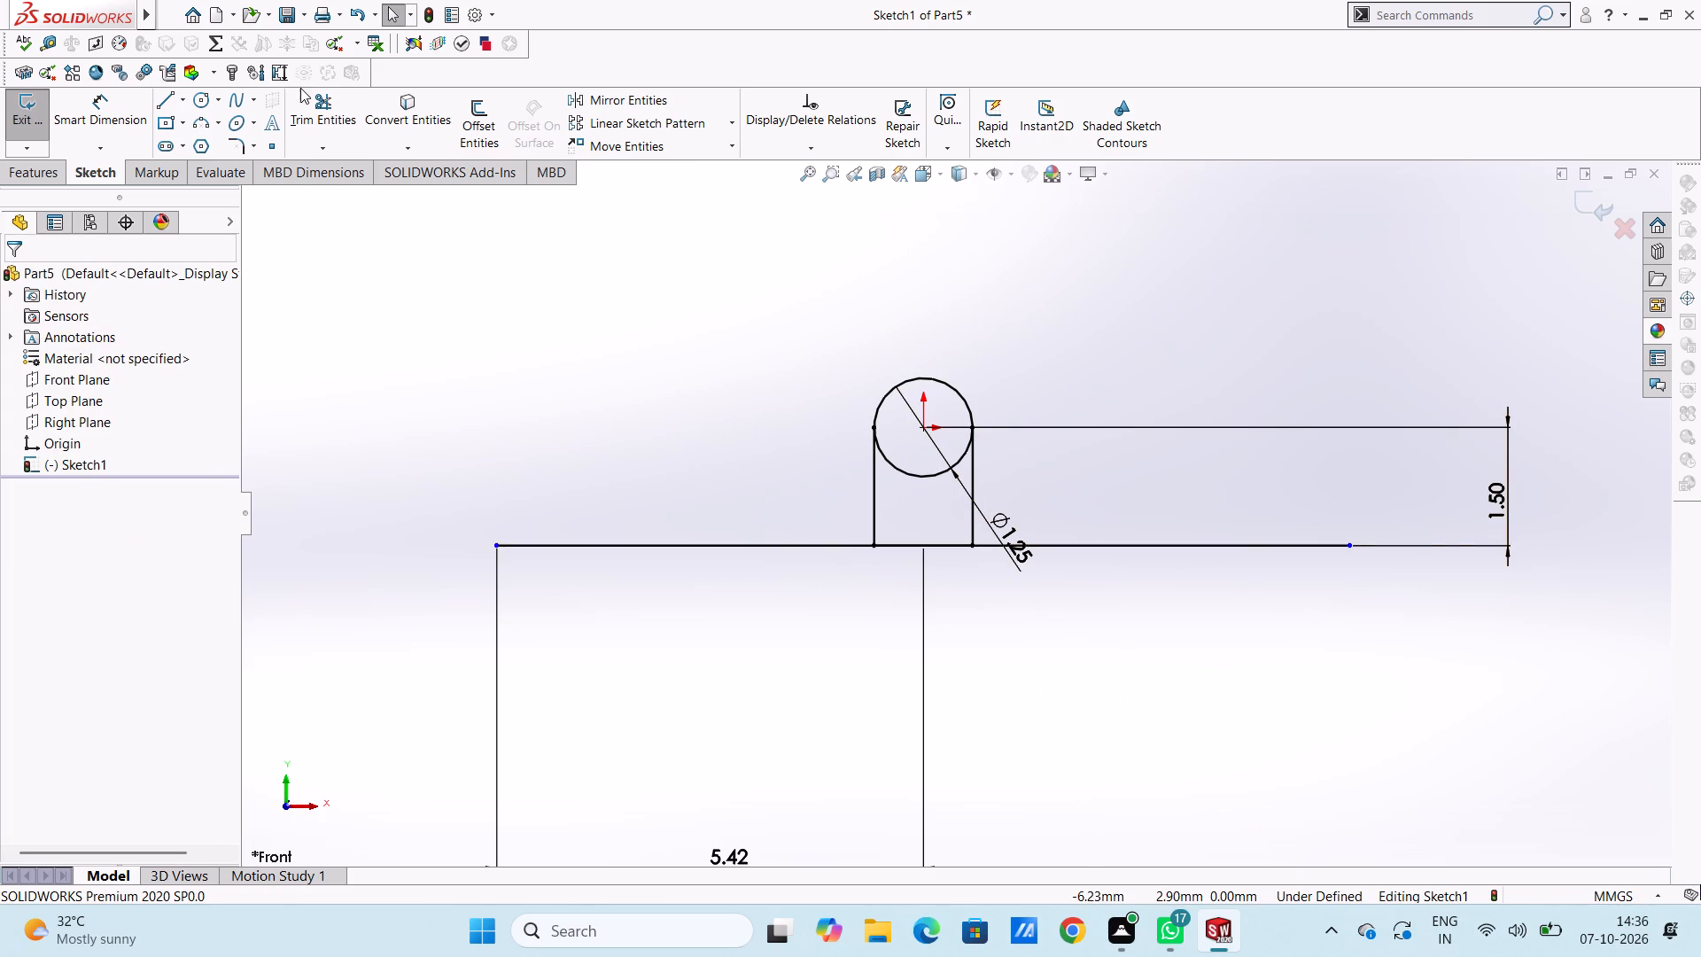
Trim away the horizontal segment between the two vertical lines and the circle's lower half, leaving an open arch-shaped notch.
left_click(322, 112)
double_click(909, 549)
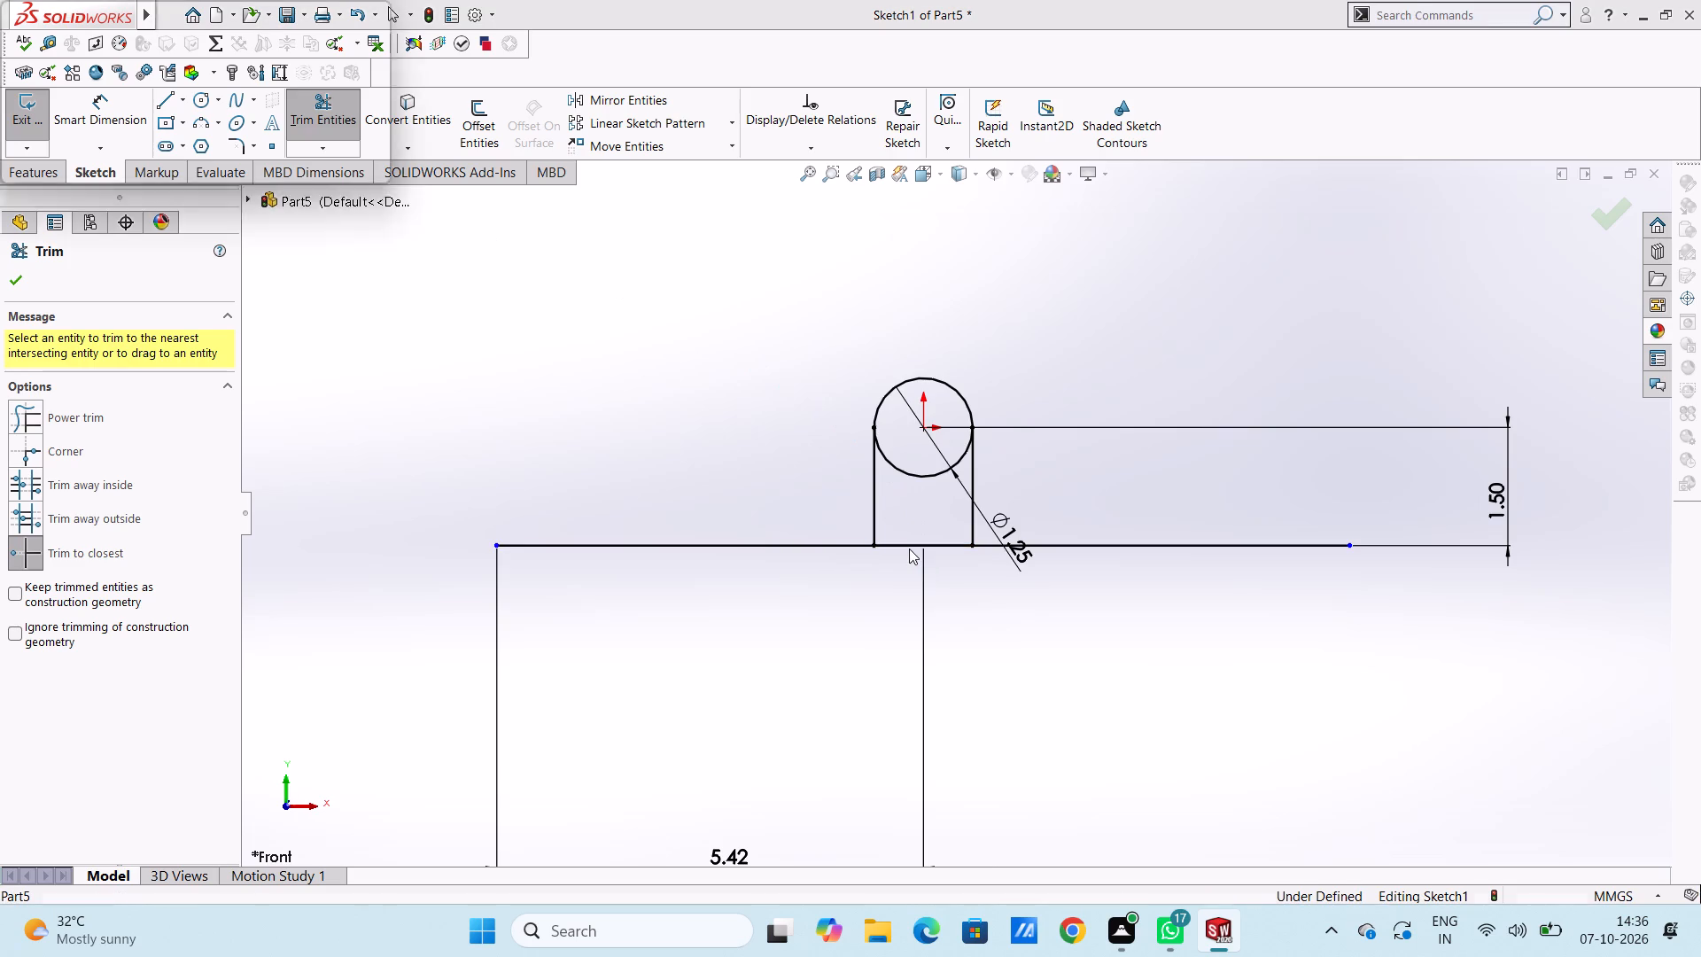
left_click(914, 488)
left_click(916, 541)
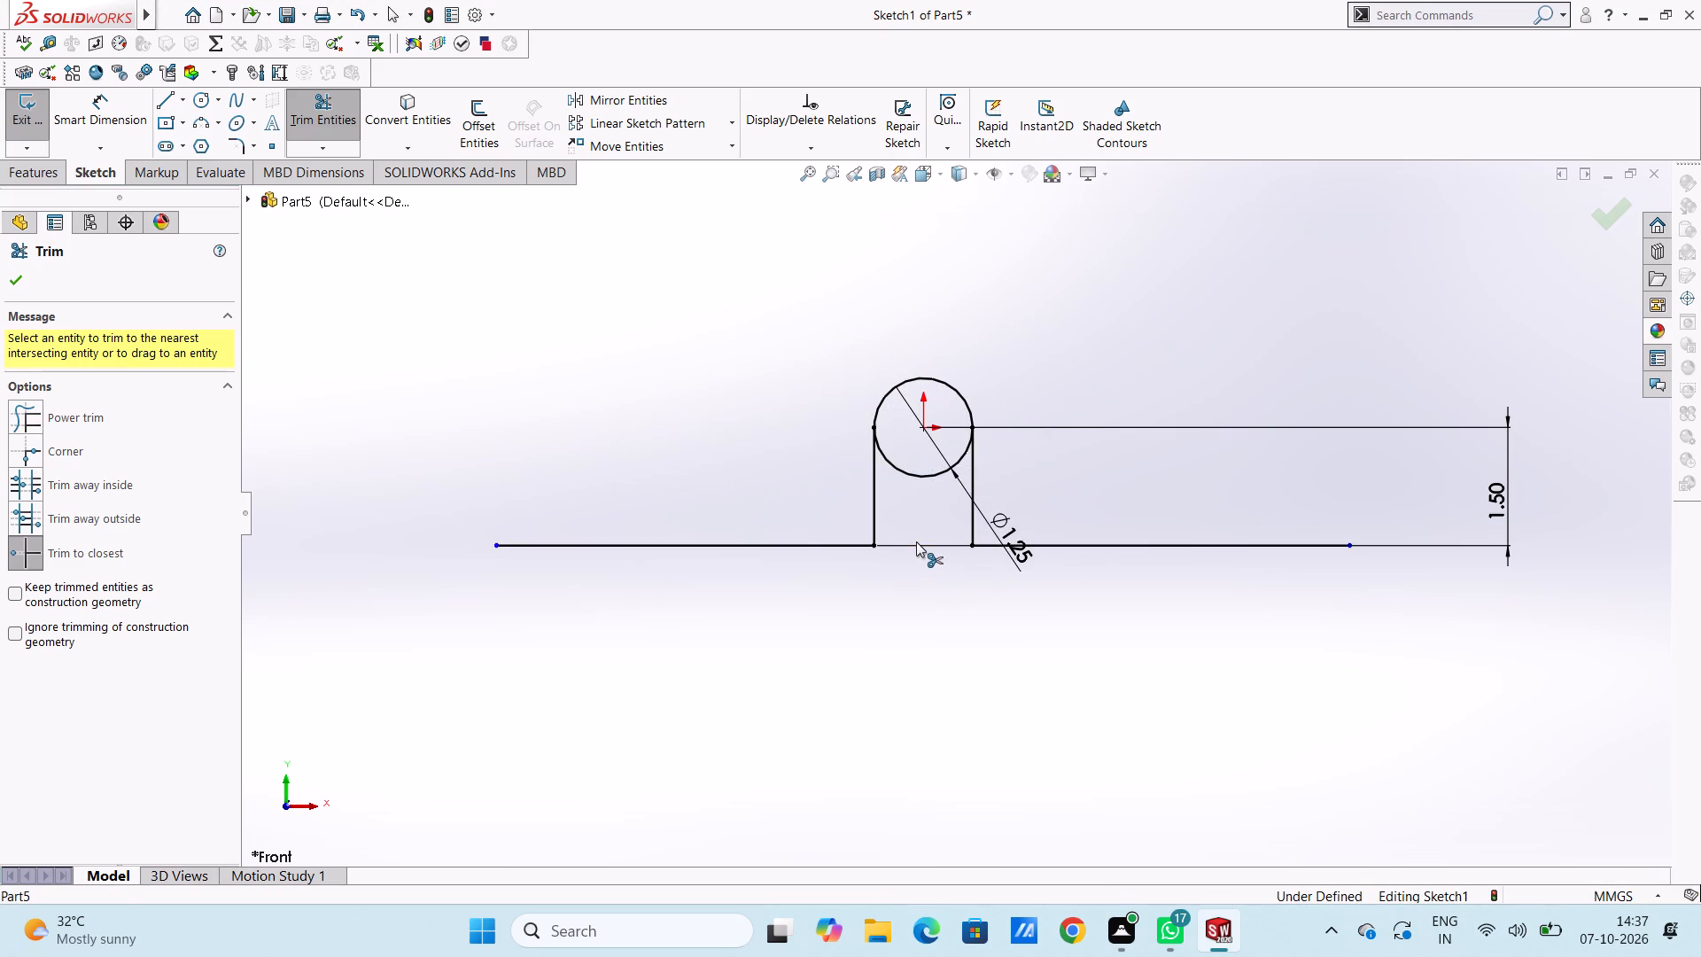
left_click(917, 549)
double_click(918, 542)
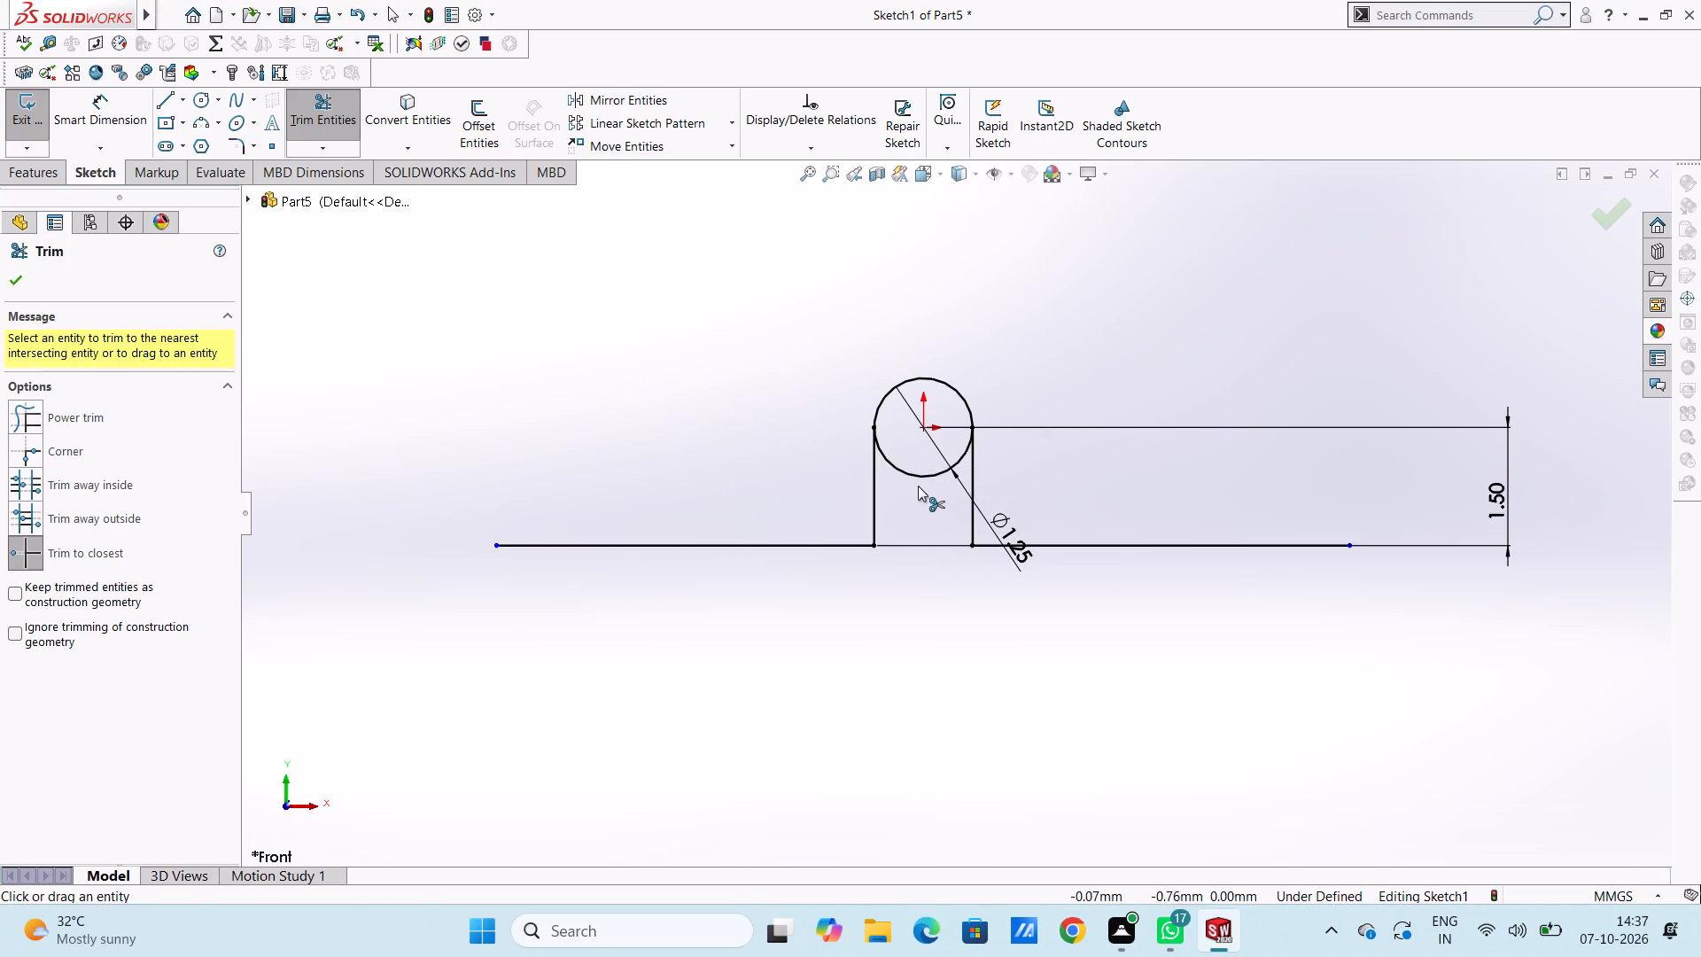
double_click(920, 476)
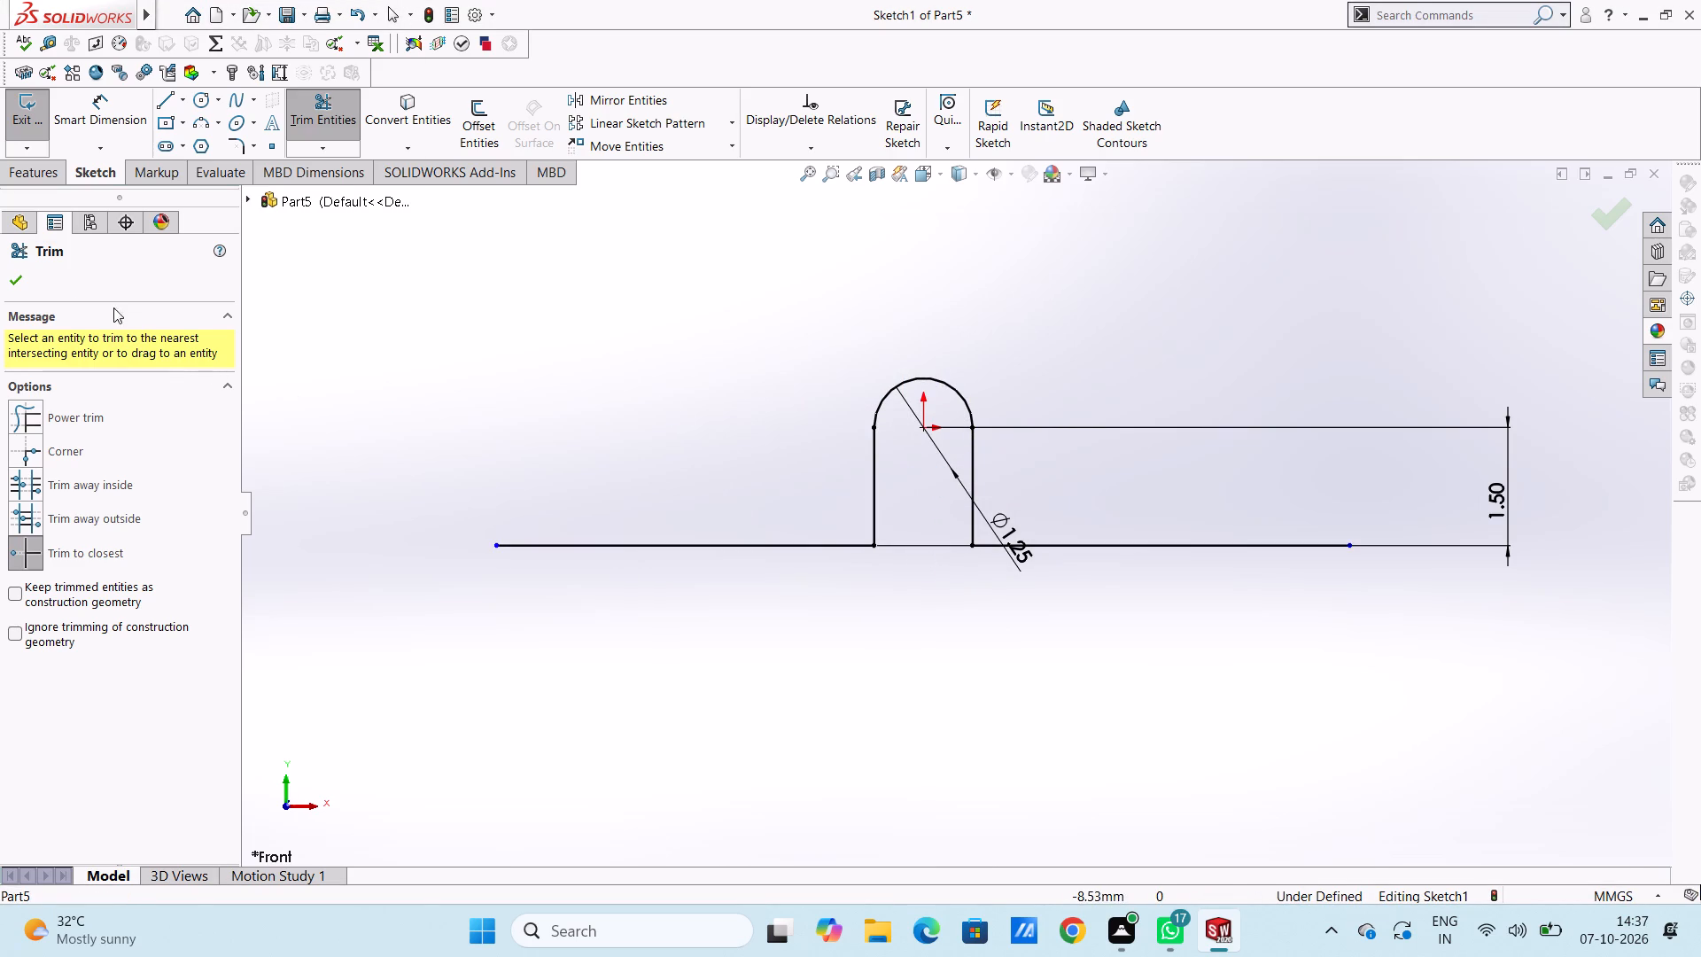
left_click(32, 280)
left_click(27, 279)
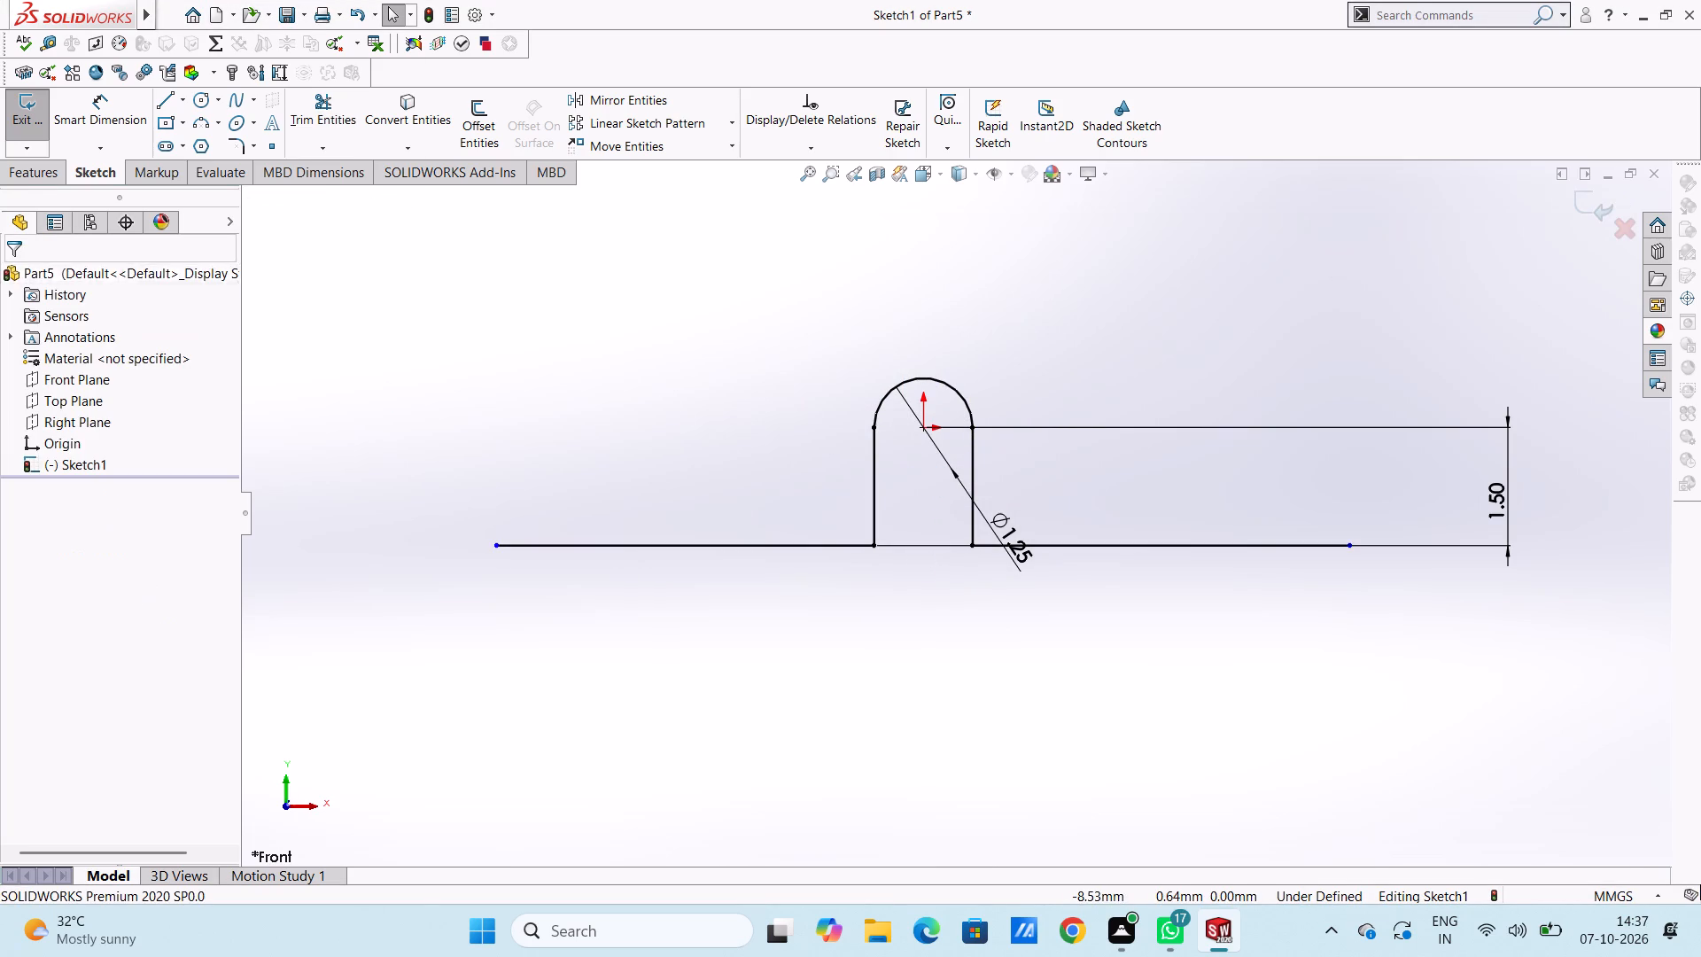
Dimension the length of the horizontal line to the left of the notch.
left_click(127, 112)
scroll(715, 425, "up", 3)
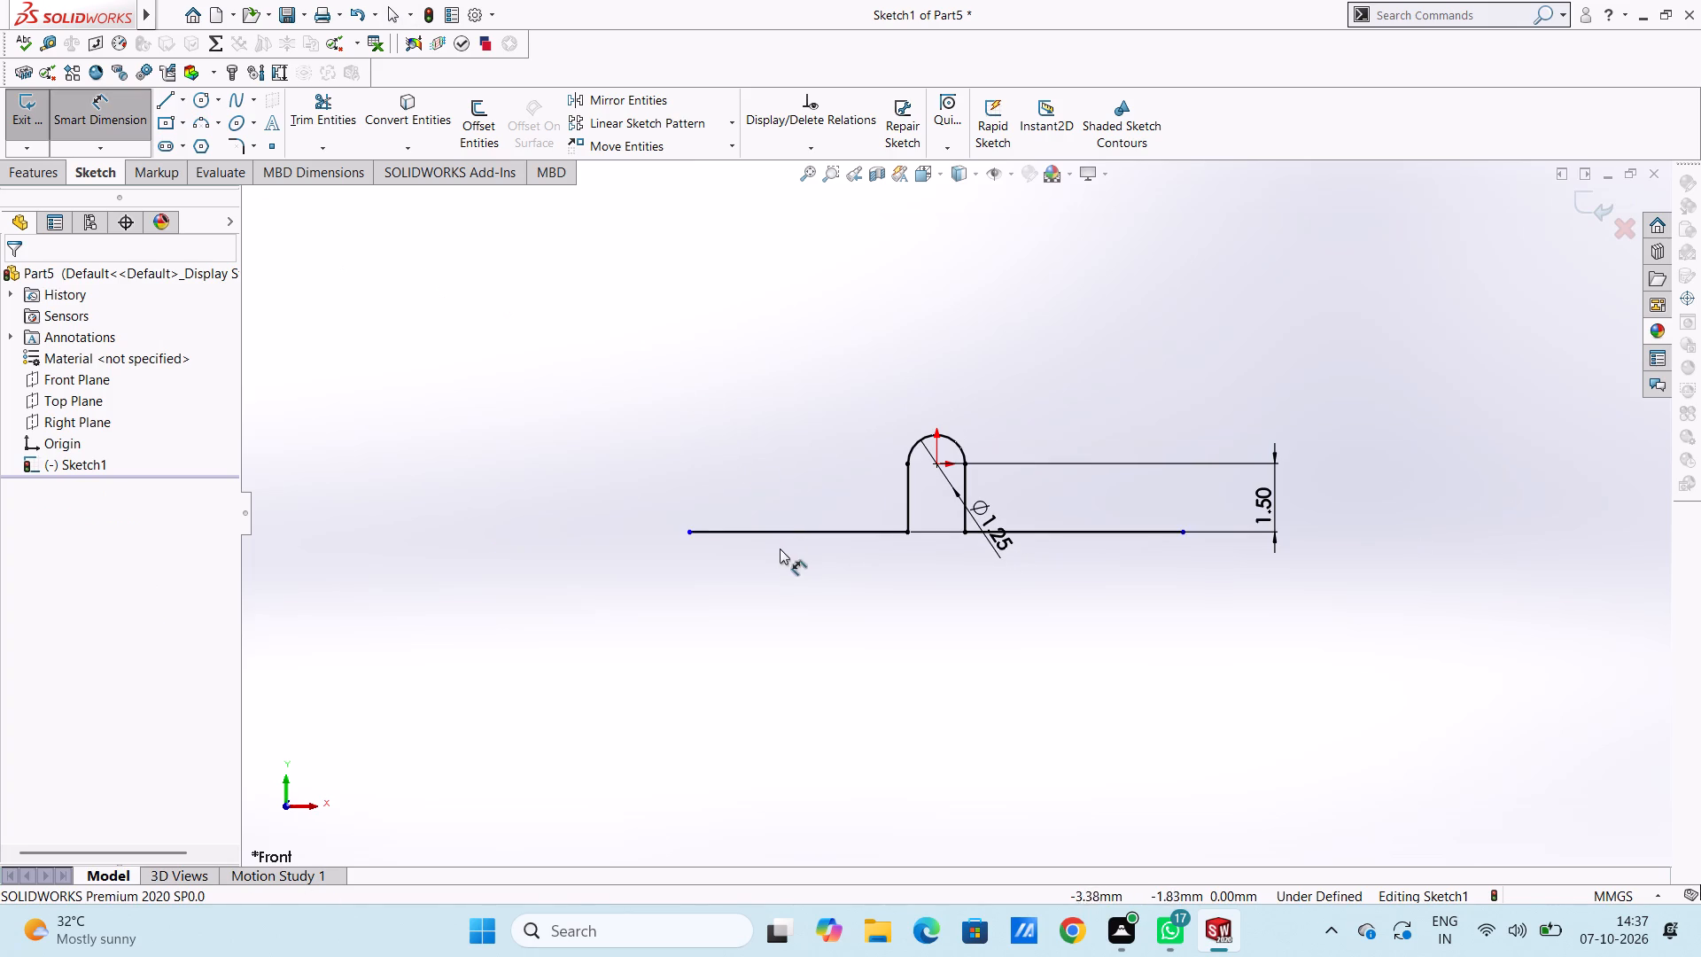
left_click(701, 533)
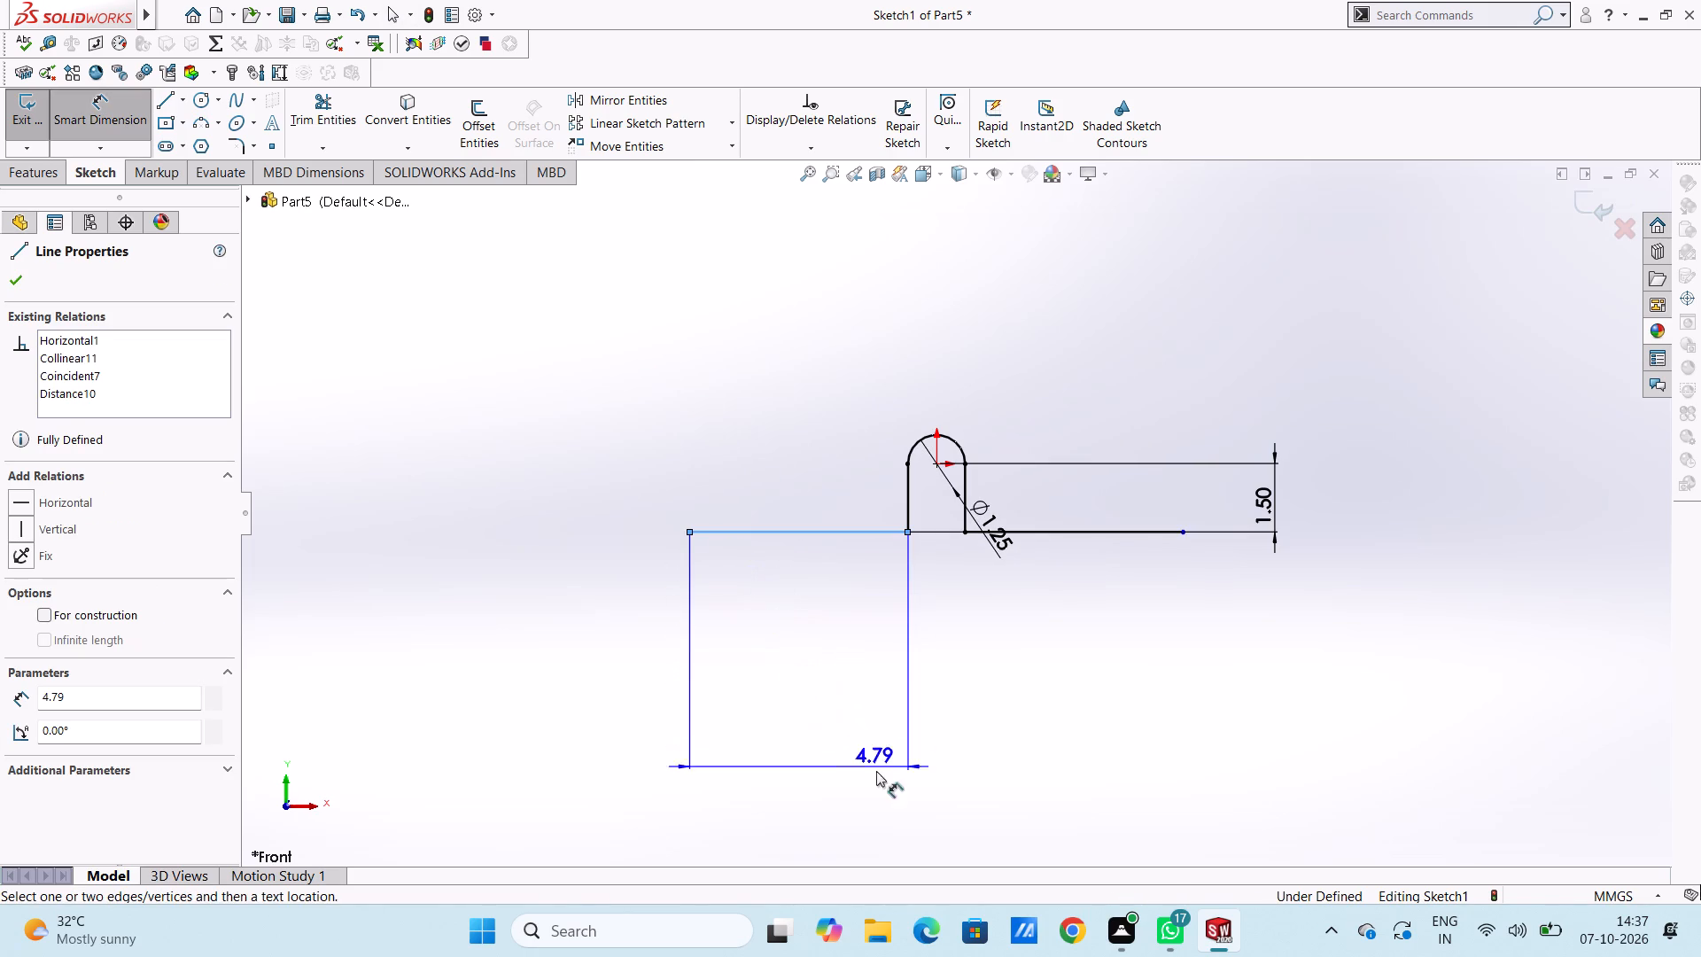
left_click(887, 801)
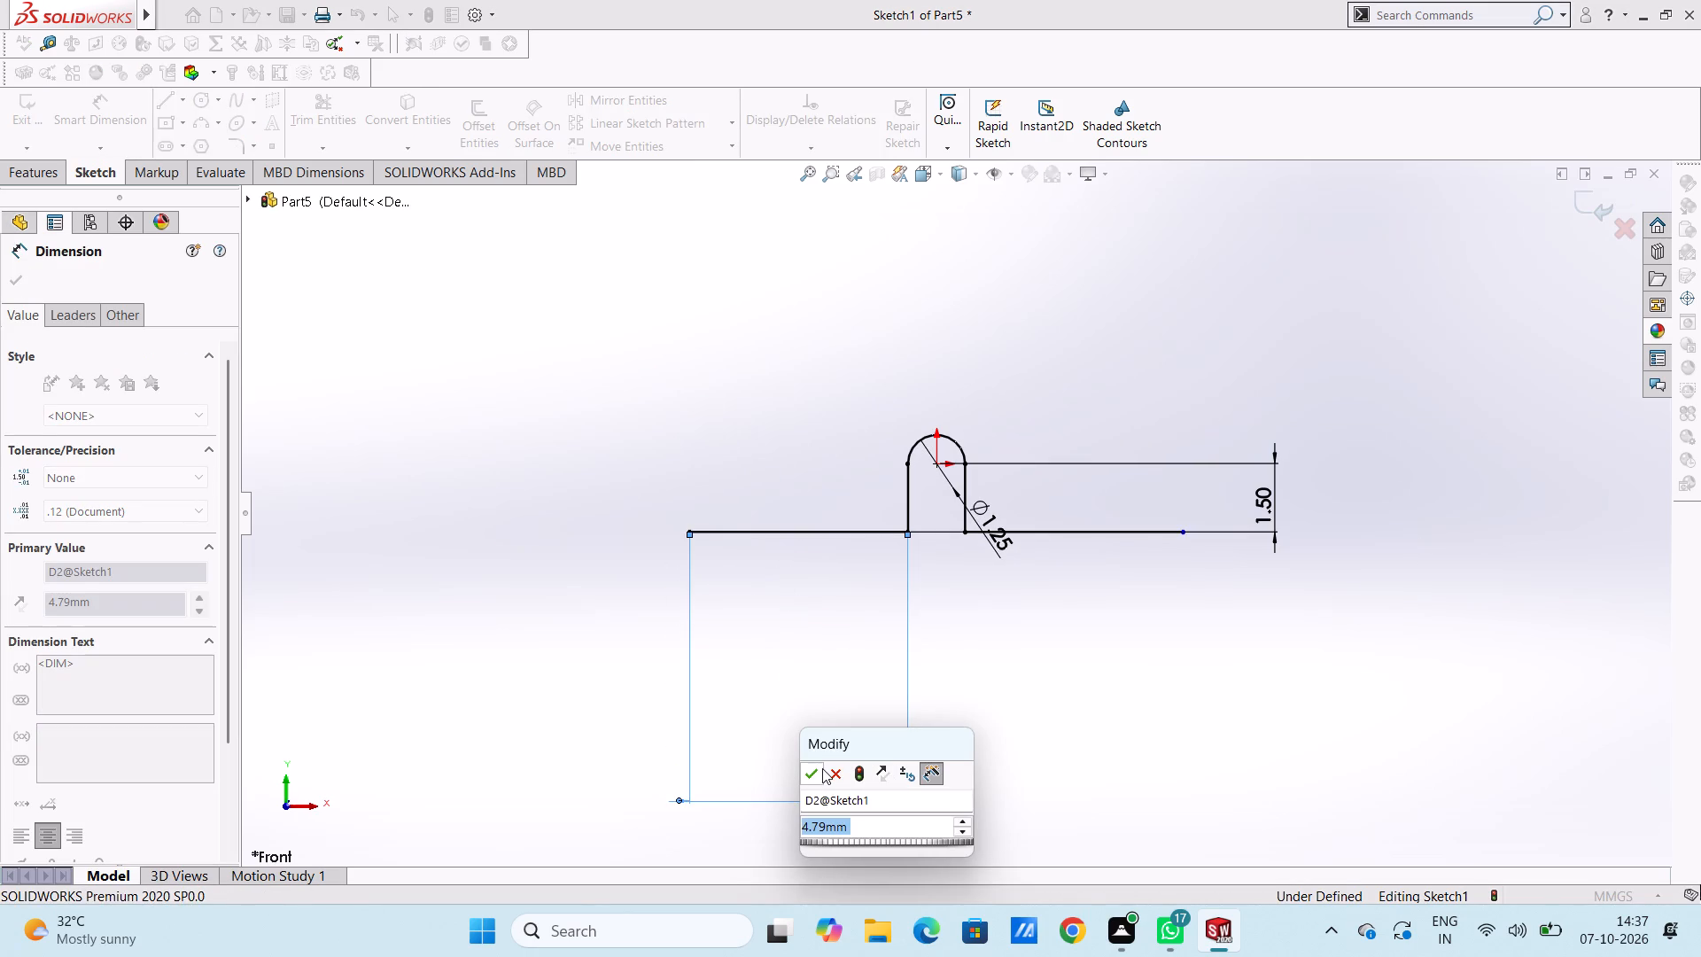
left_click(818, 770)
left_click(805, 693)
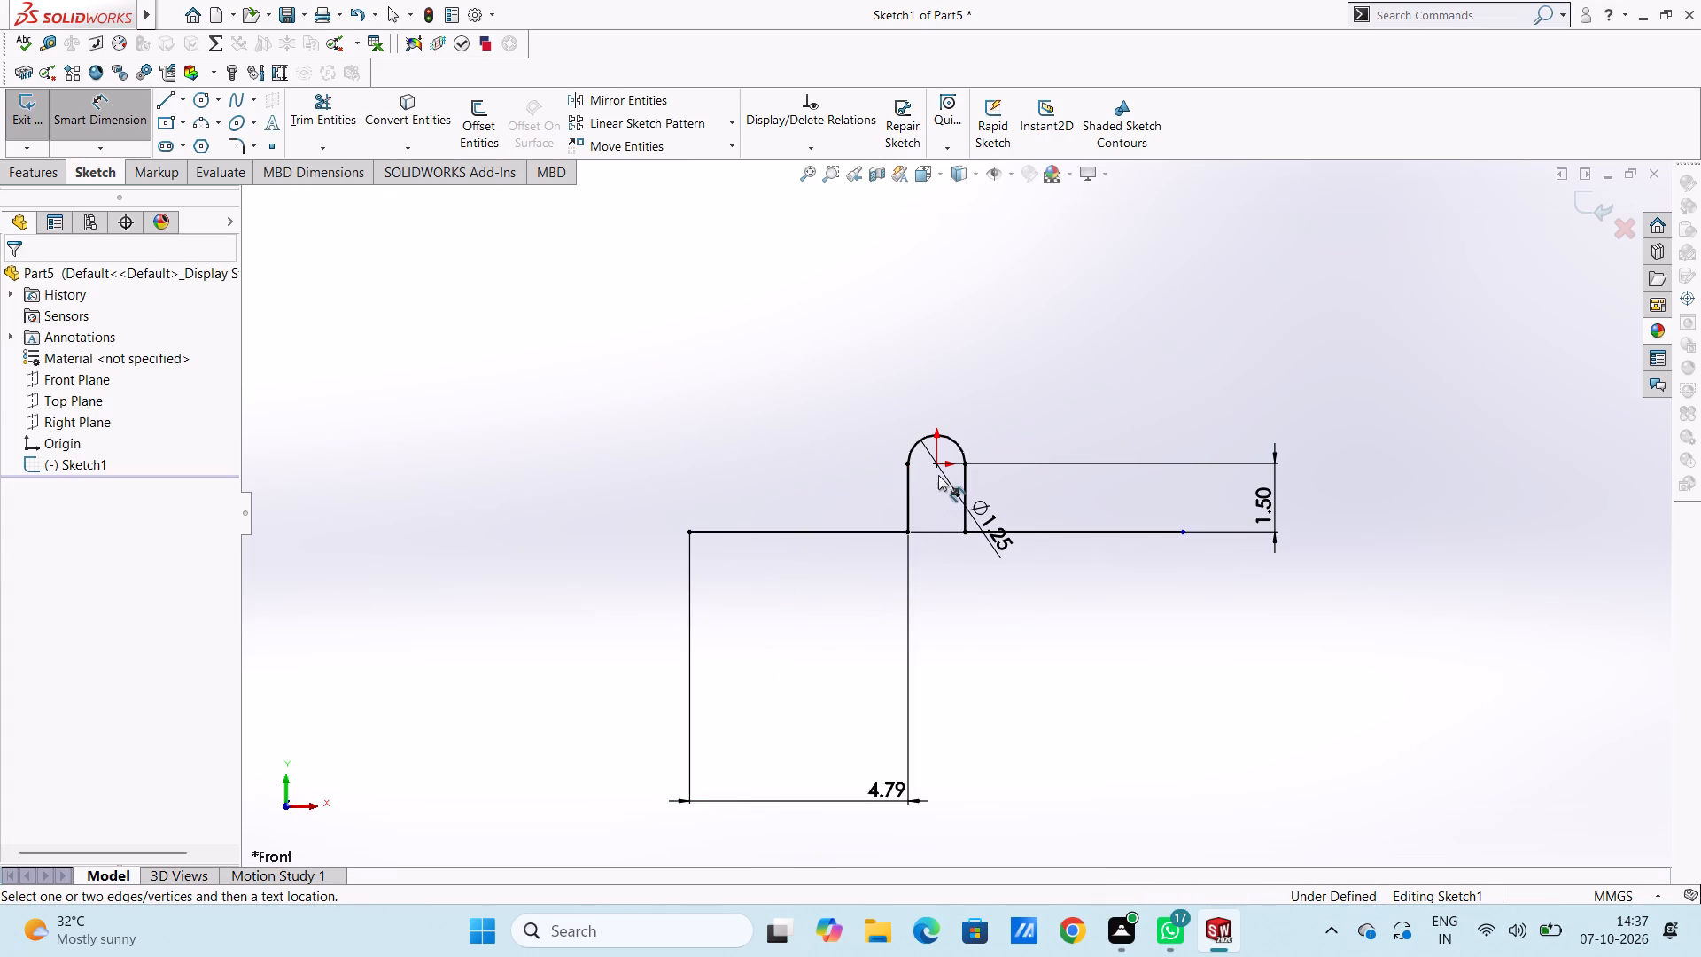
Dimension the horizontal distance from the arc's centre to the right endpoint of the right horizontal line.
left_click(937, 463)
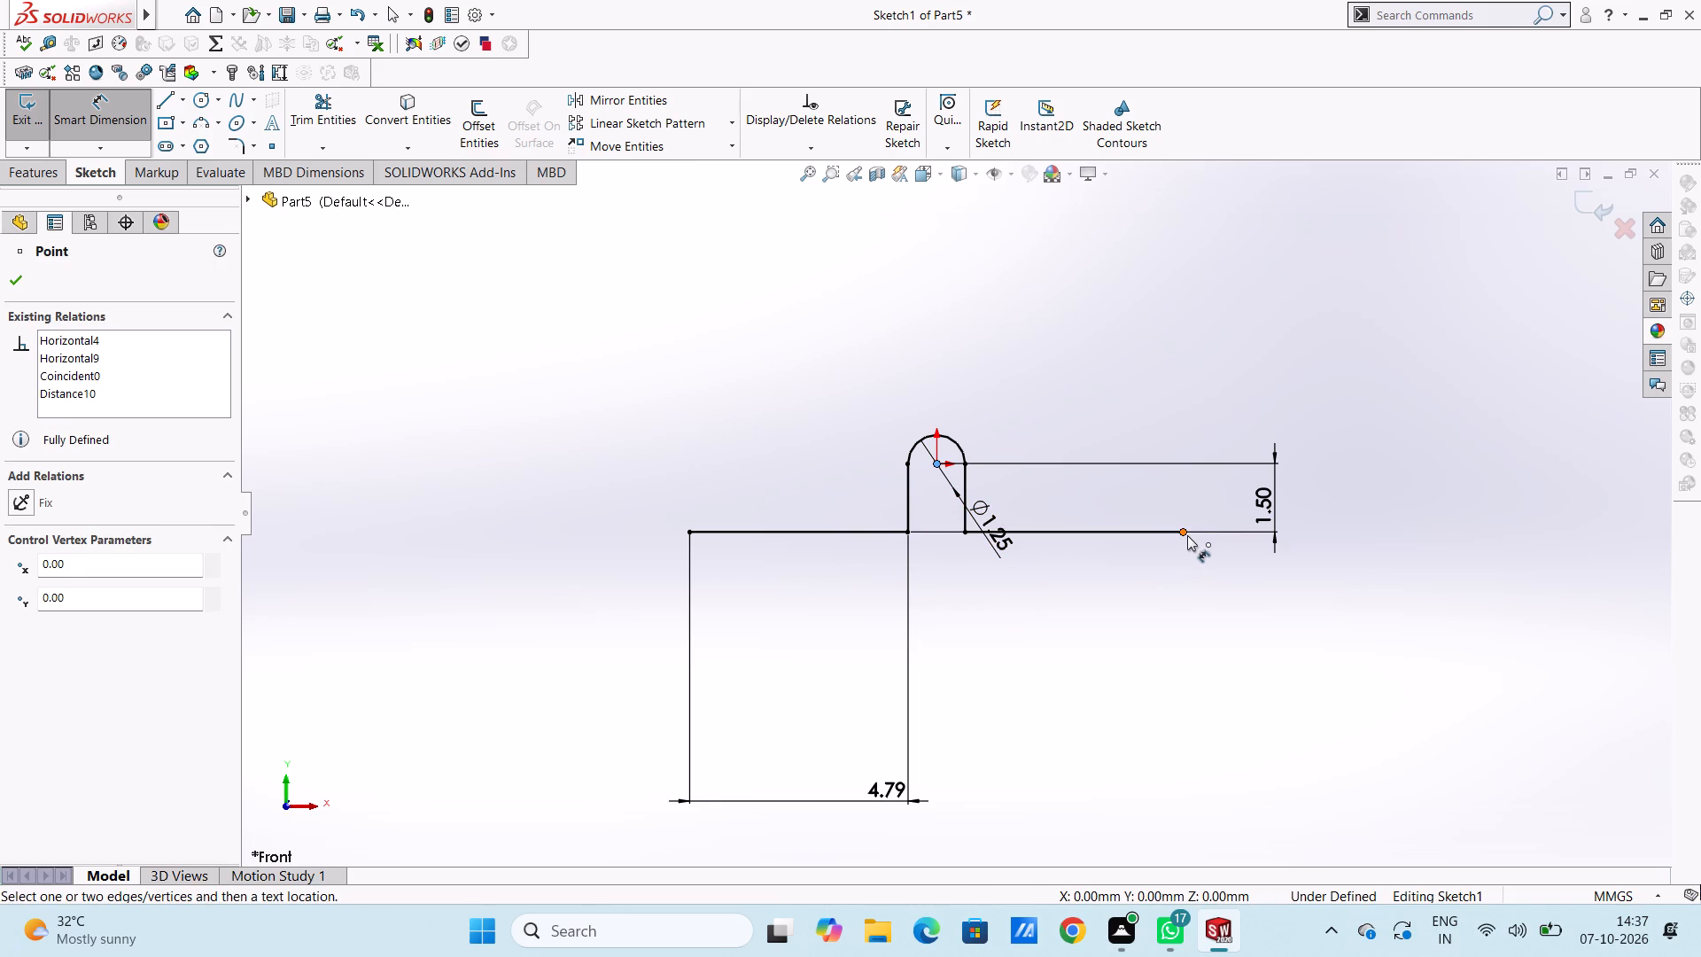
left_click(1187, 535)
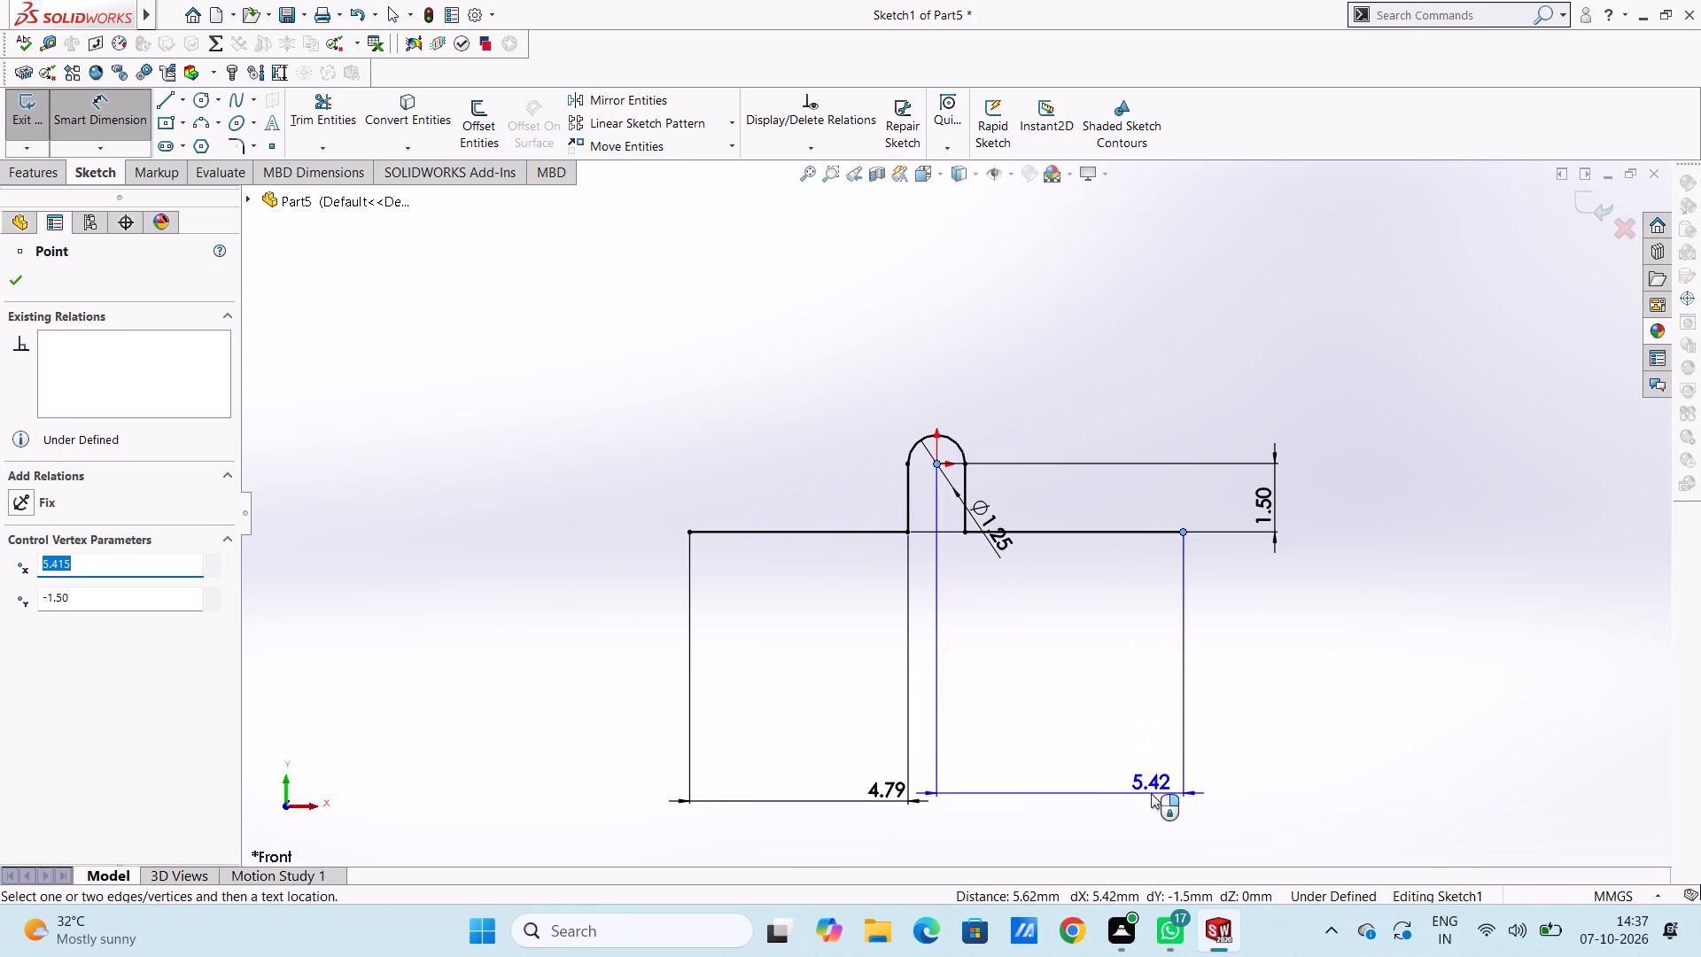
left_click(1151, 799)
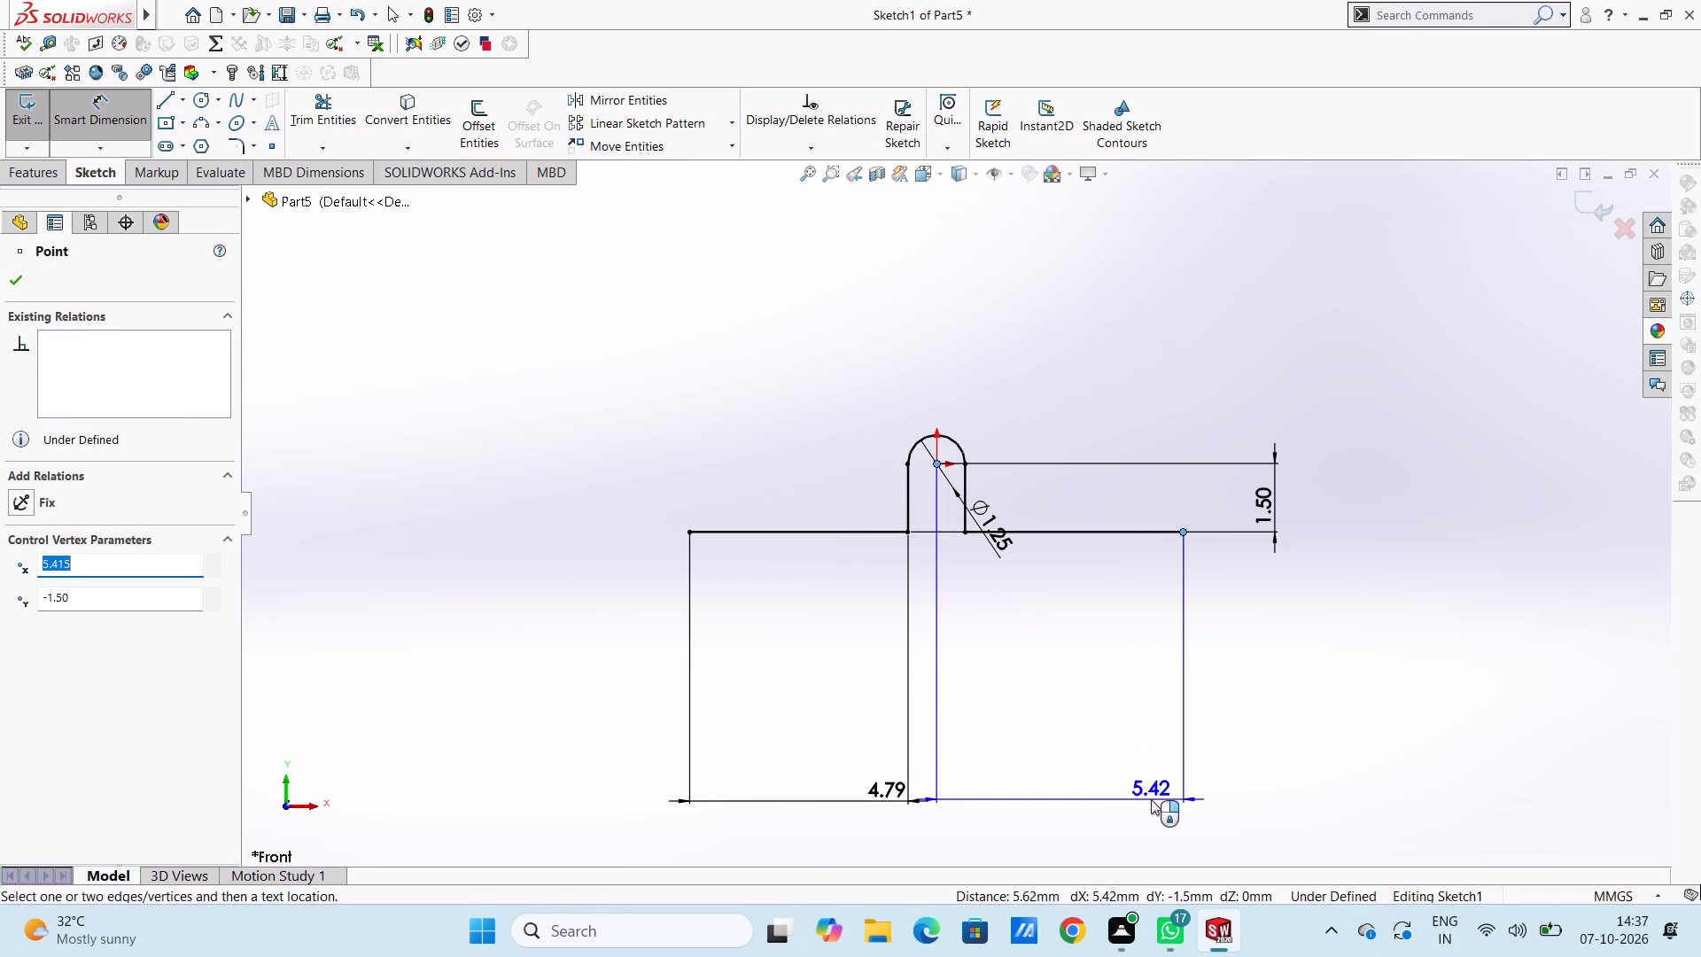
left_click(1077, 772)
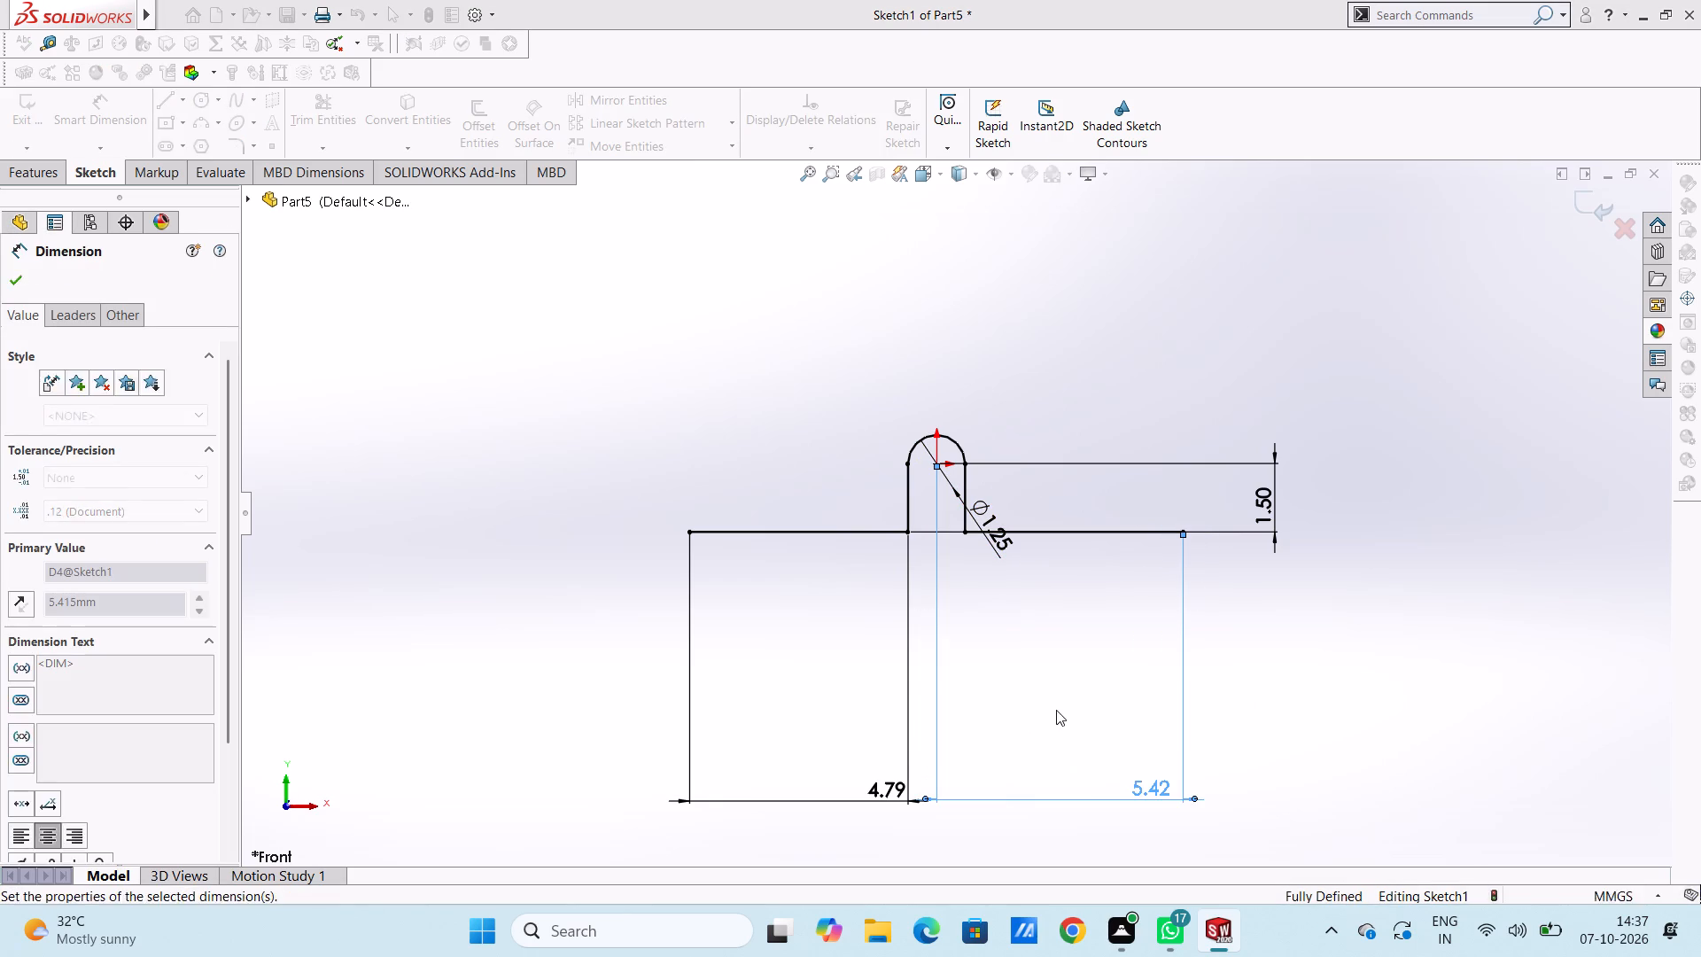
left_click(1056, 711)
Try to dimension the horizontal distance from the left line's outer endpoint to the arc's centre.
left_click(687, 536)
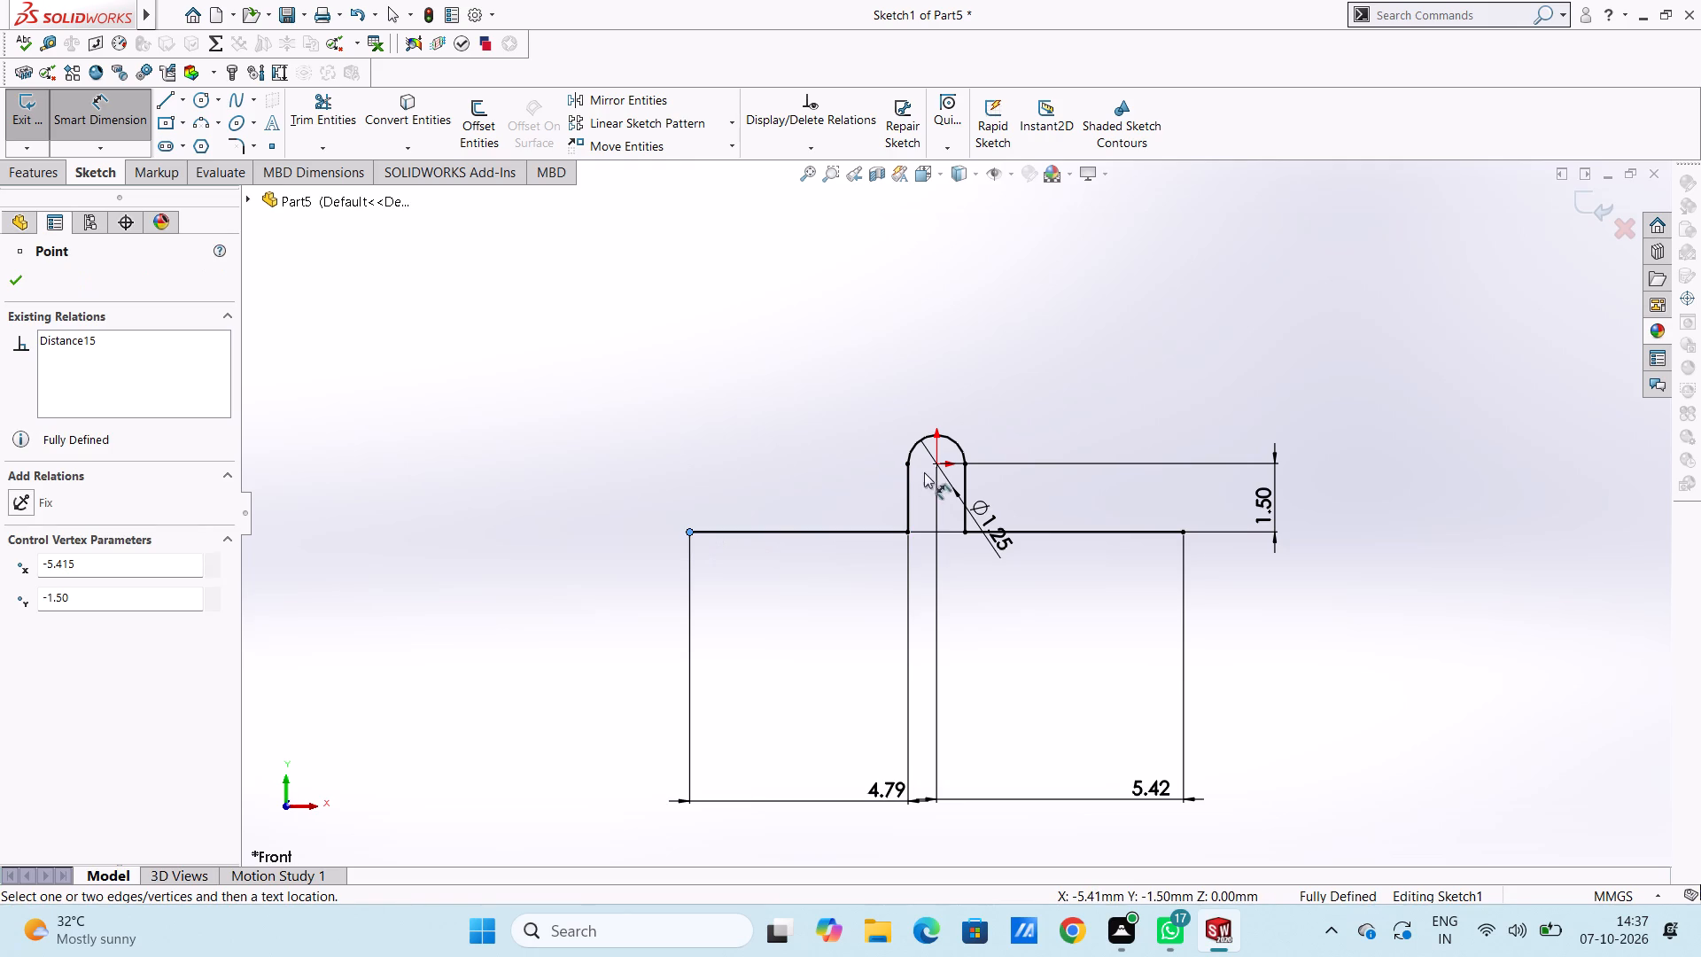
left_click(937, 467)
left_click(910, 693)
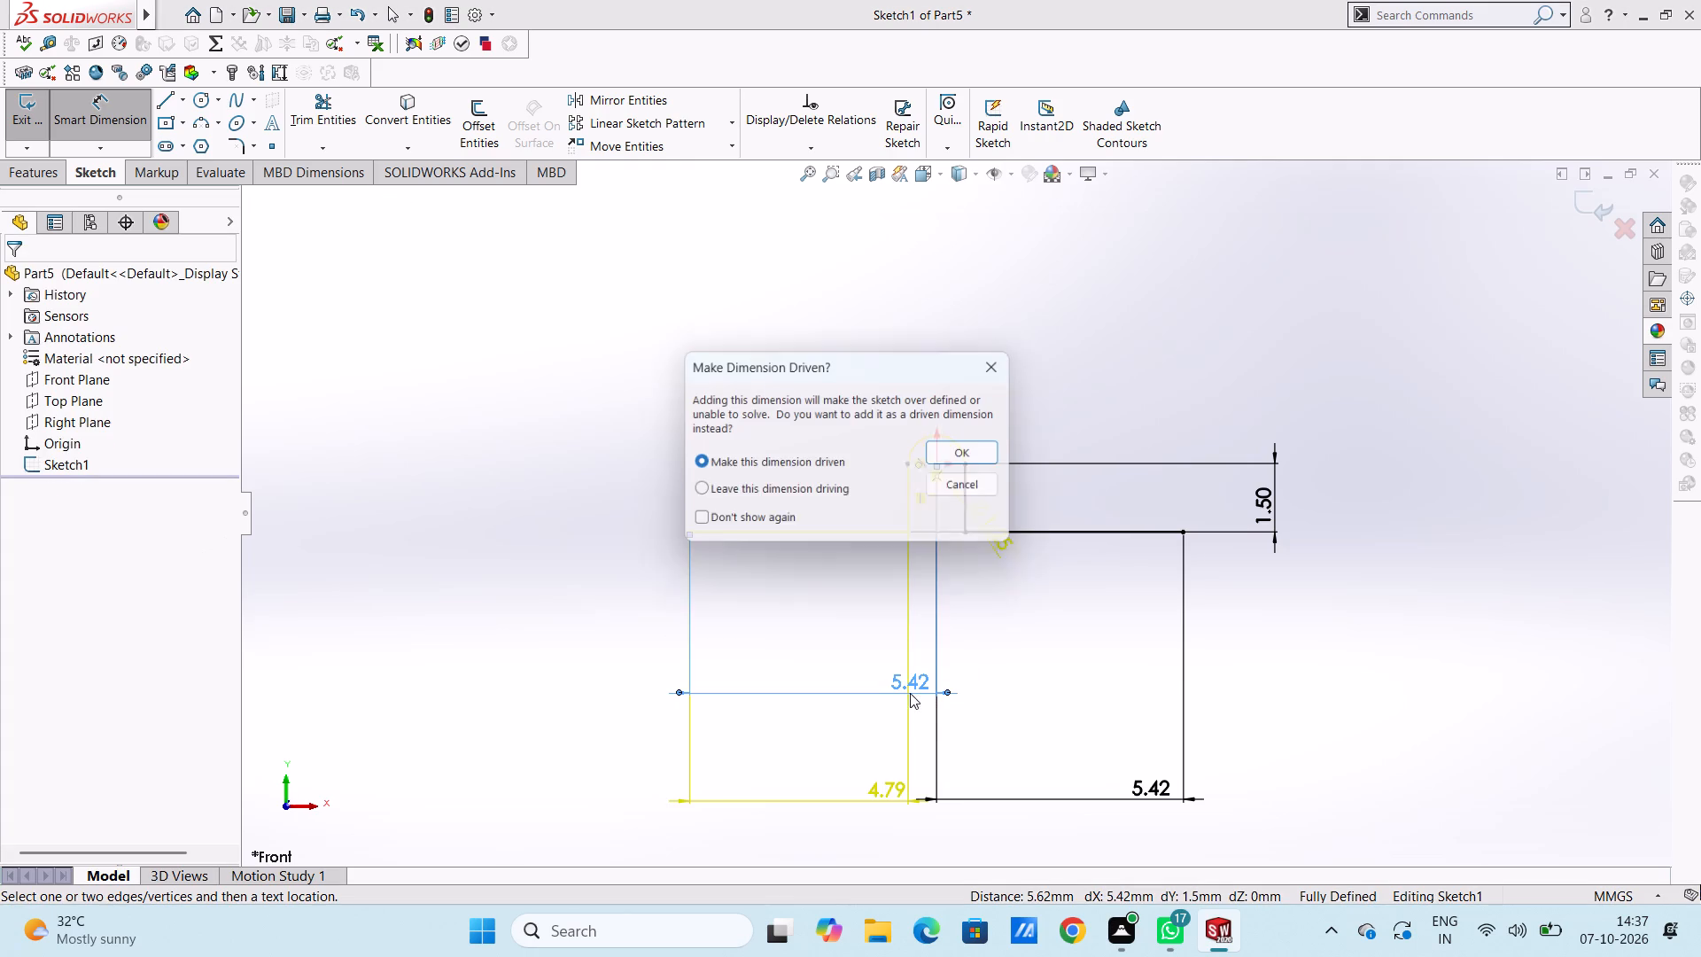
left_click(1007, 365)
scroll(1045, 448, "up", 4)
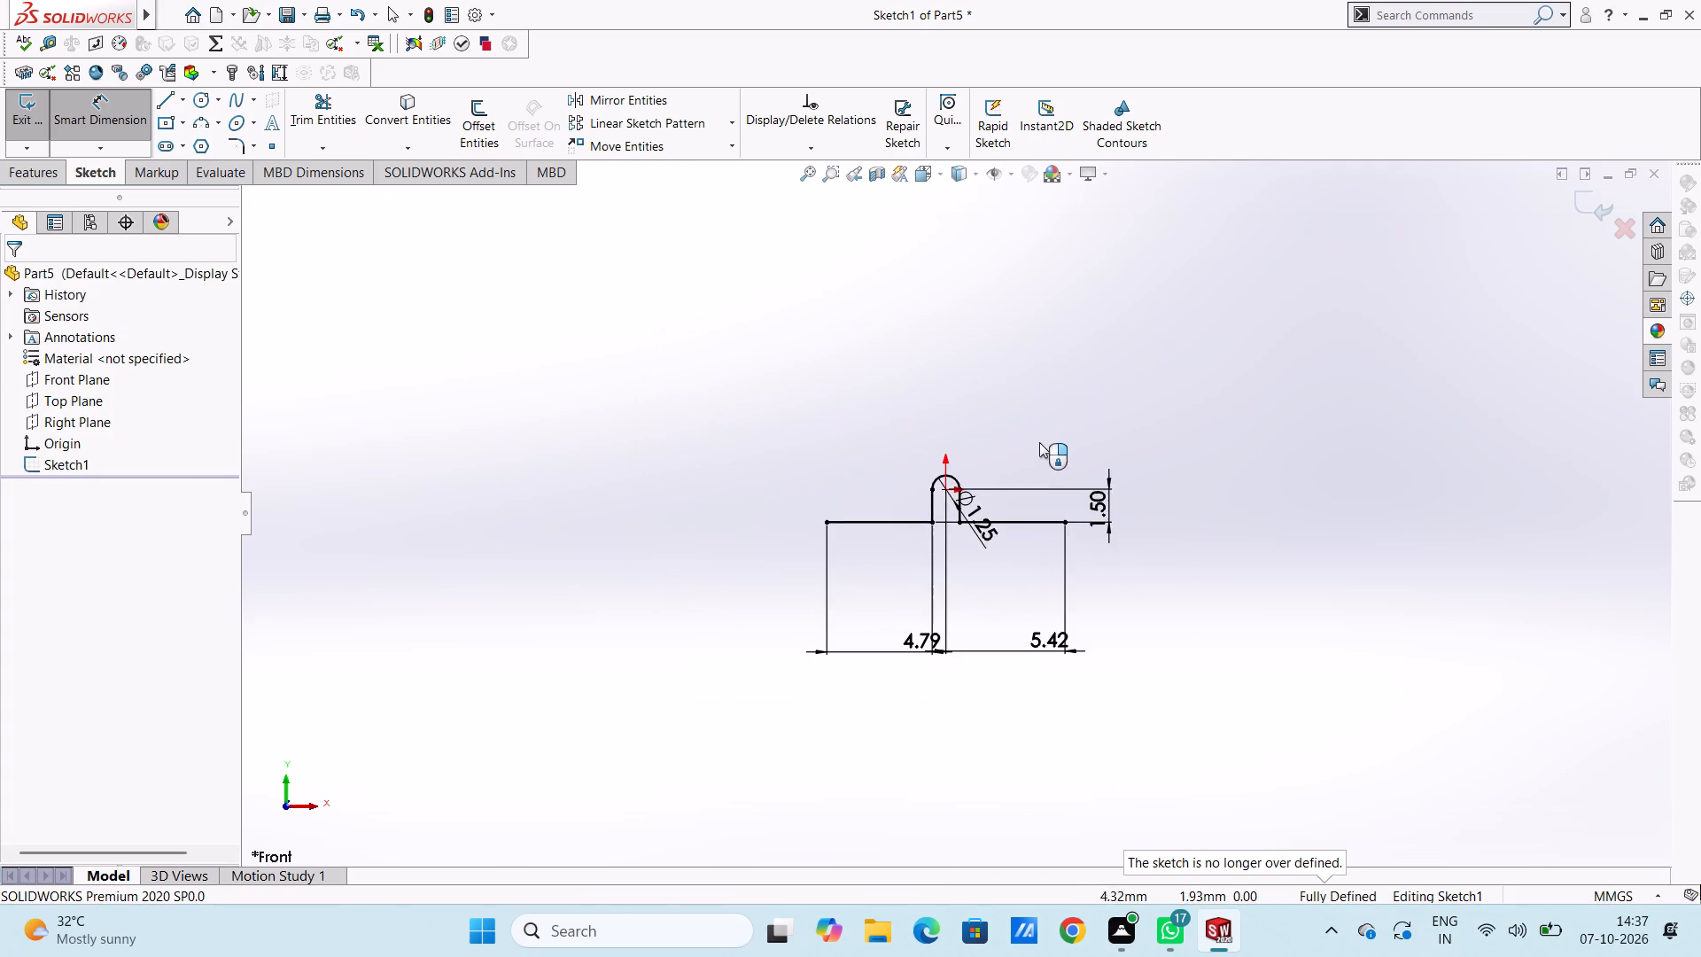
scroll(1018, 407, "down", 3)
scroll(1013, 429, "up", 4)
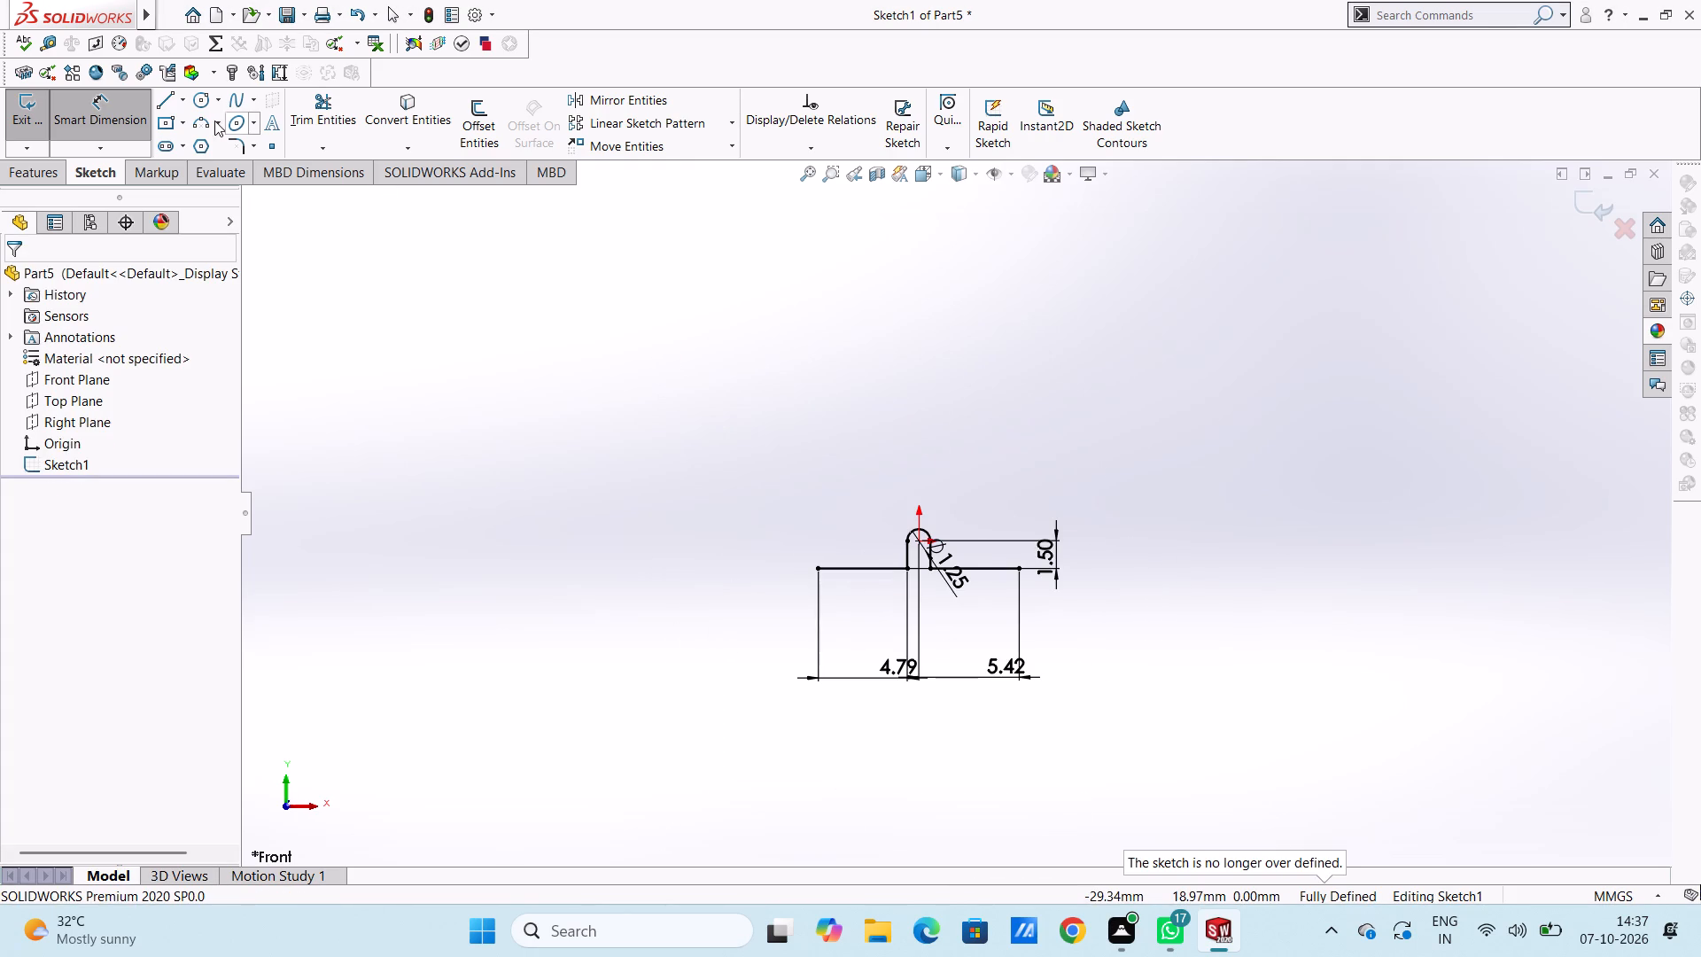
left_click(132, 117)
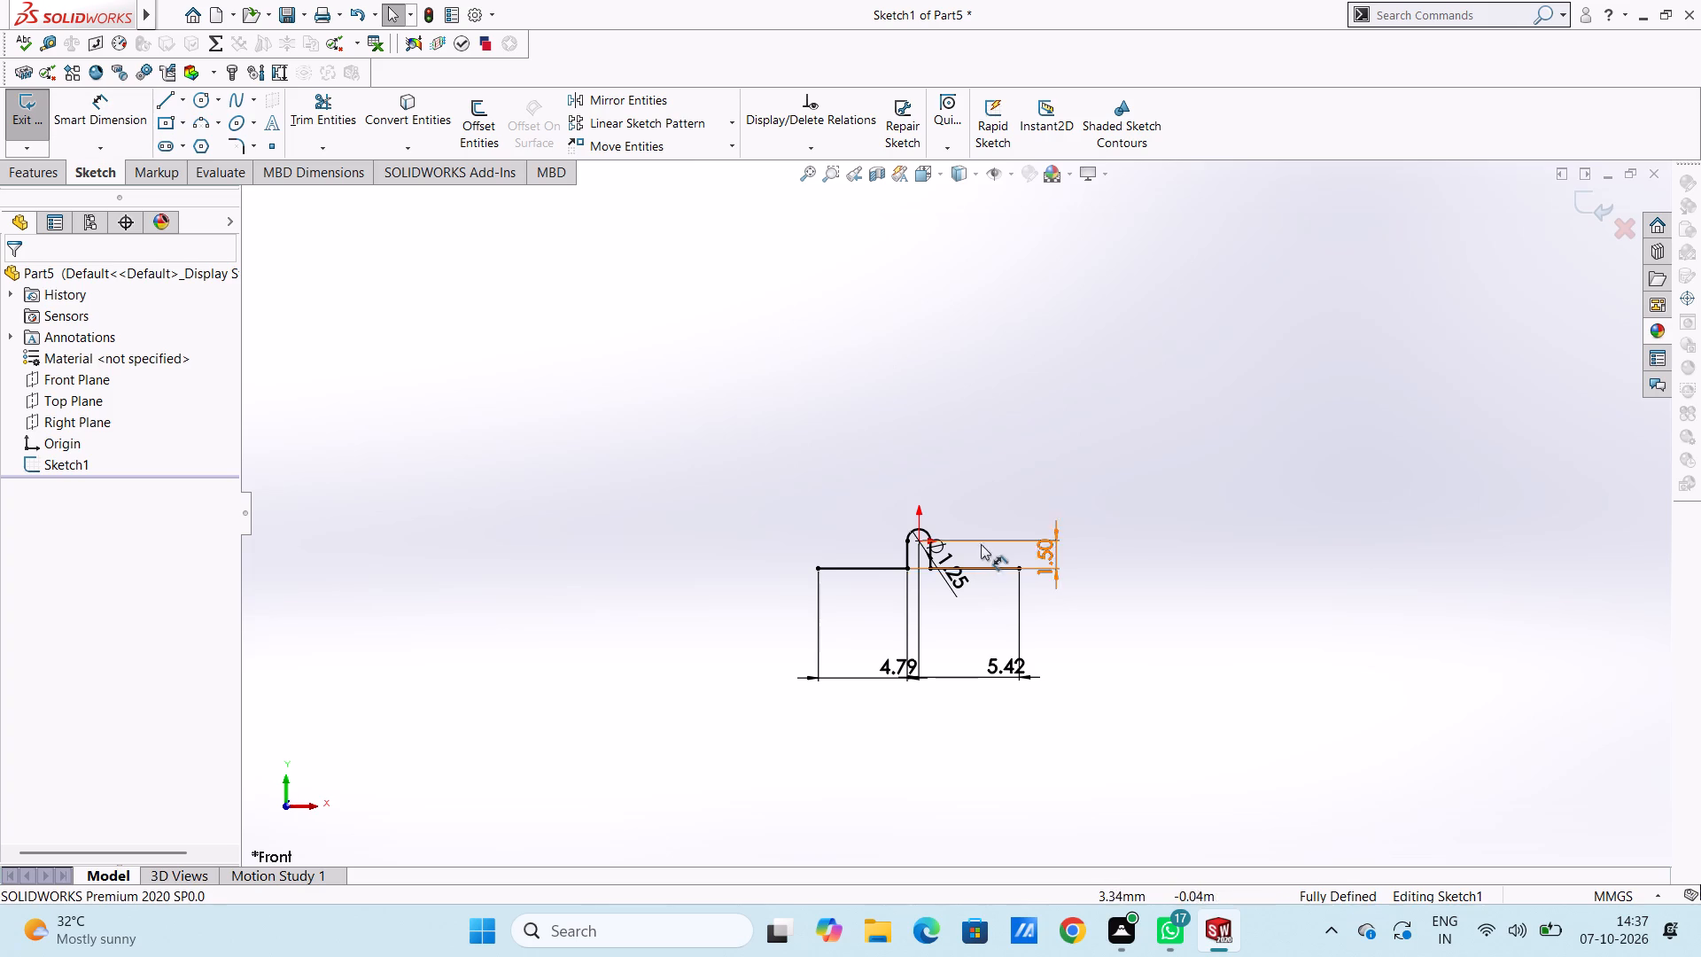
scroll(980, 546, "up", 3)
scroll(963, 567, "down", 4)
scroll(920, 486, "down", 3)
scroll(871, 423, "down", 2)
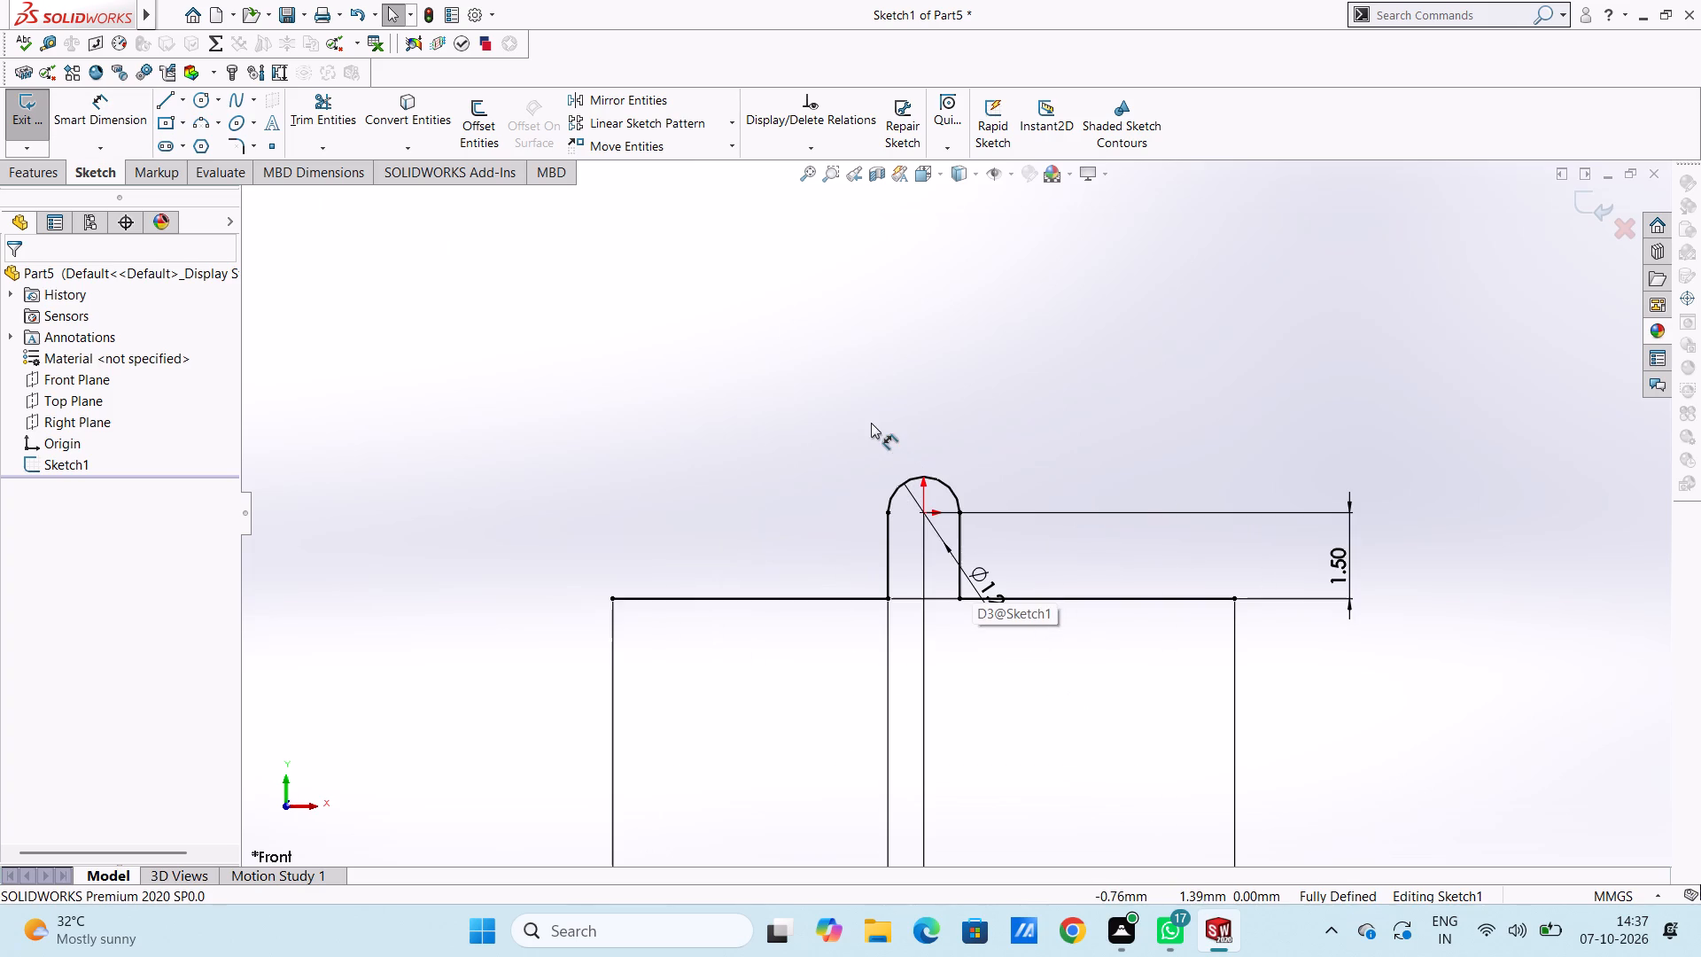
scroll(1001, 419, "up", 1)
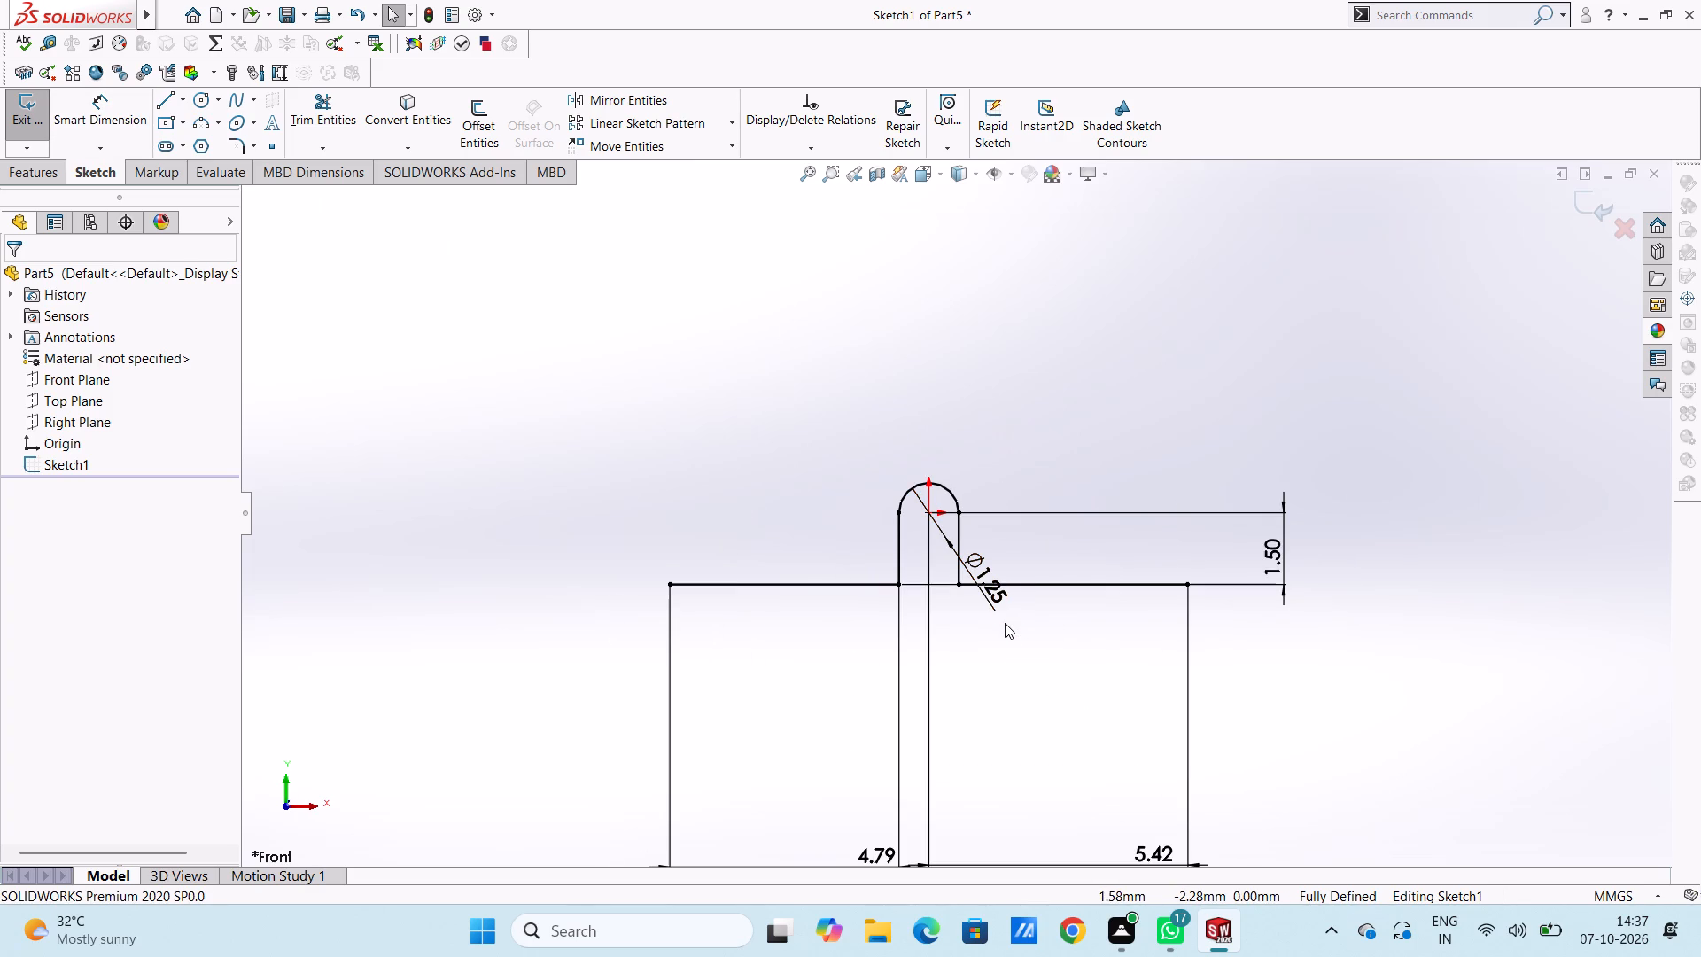
Close the profile above the notch with a 6.5 mm left vertical line, a horizontal top line and a right vertical line.
left_click(161, 96)
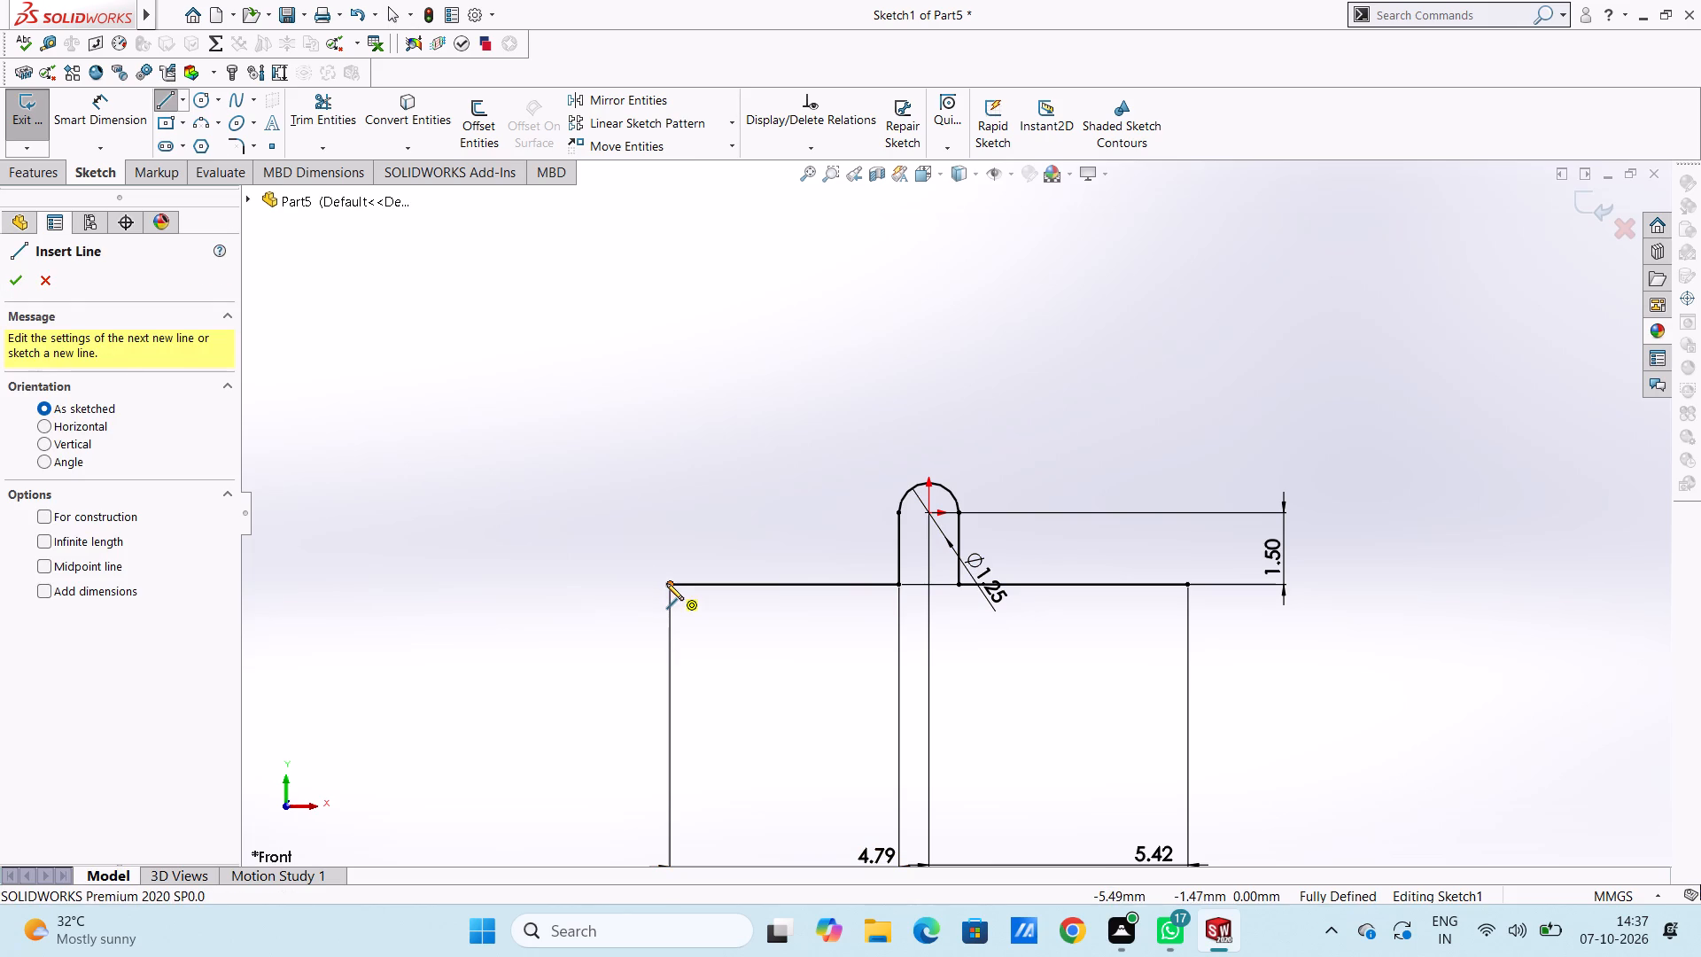
left_click(667, 583)
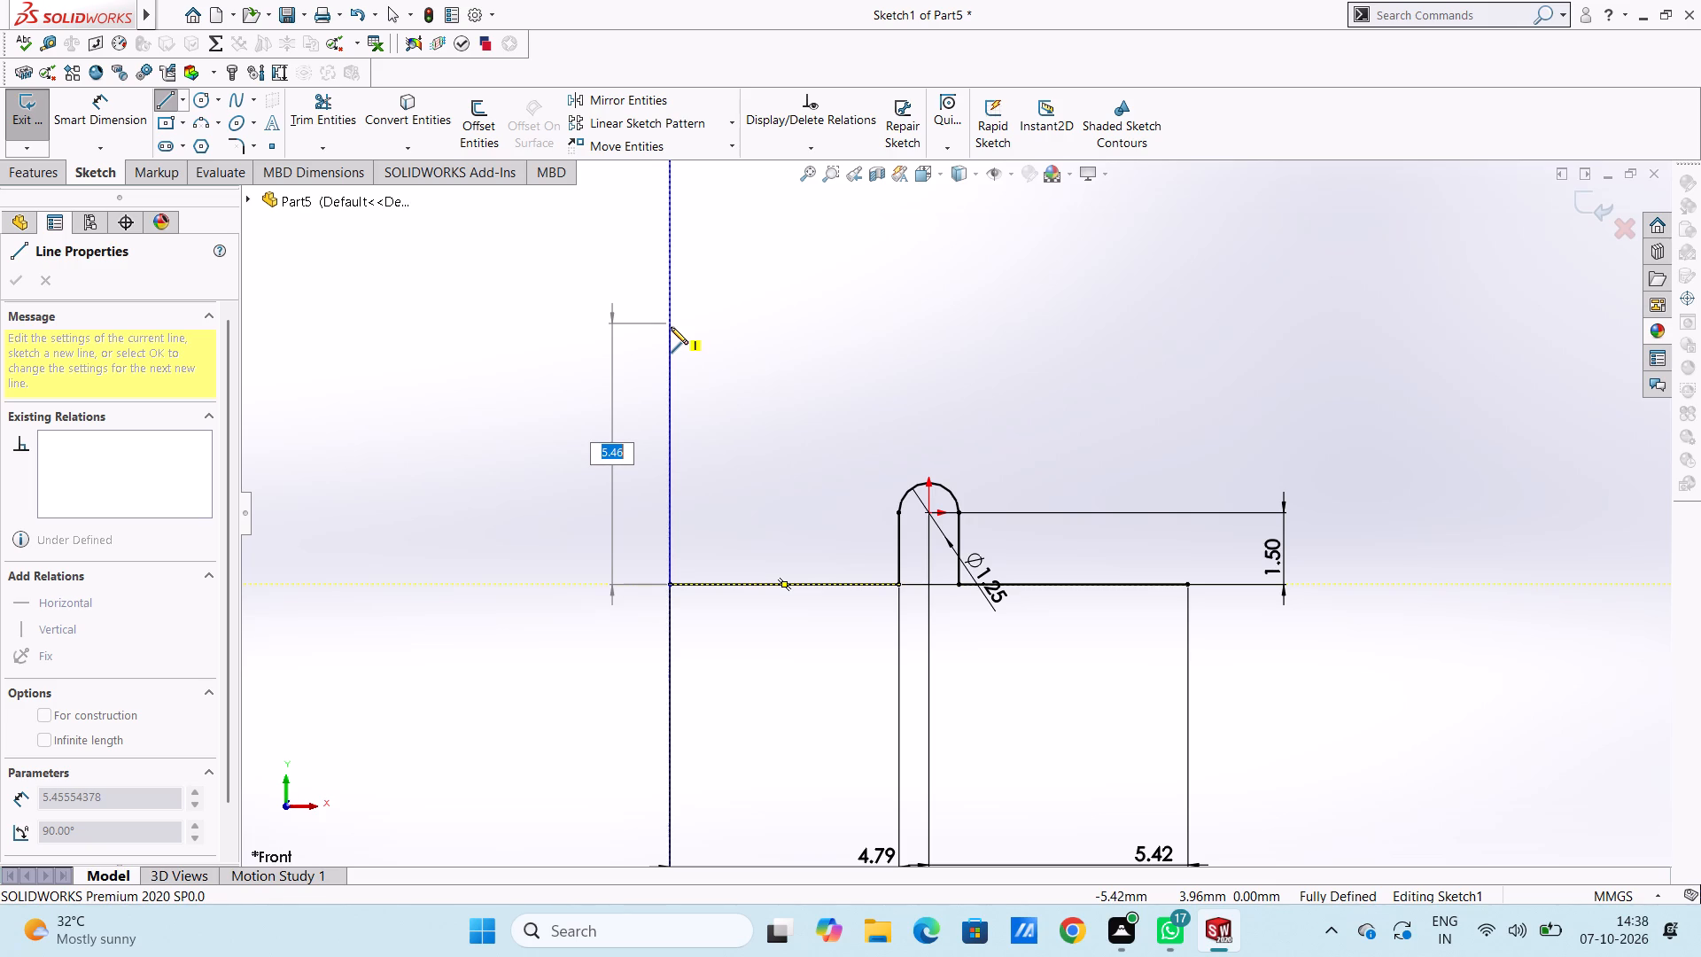
type("6.5")
key("Return")
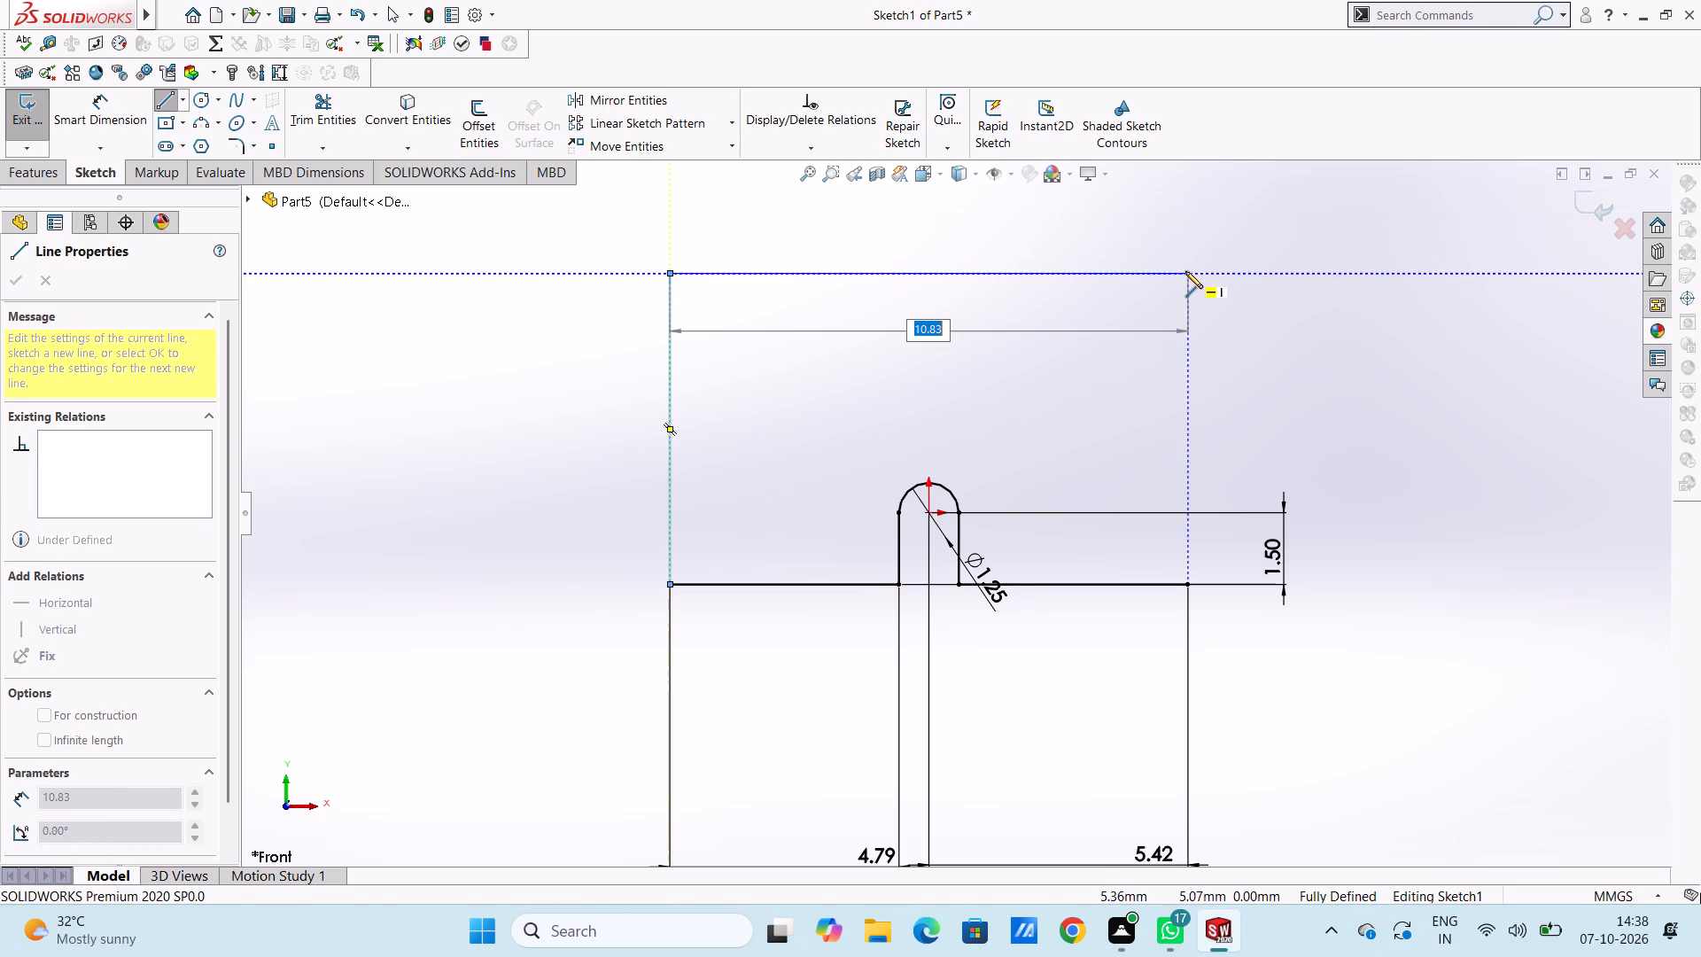
left_click(1185, 274)
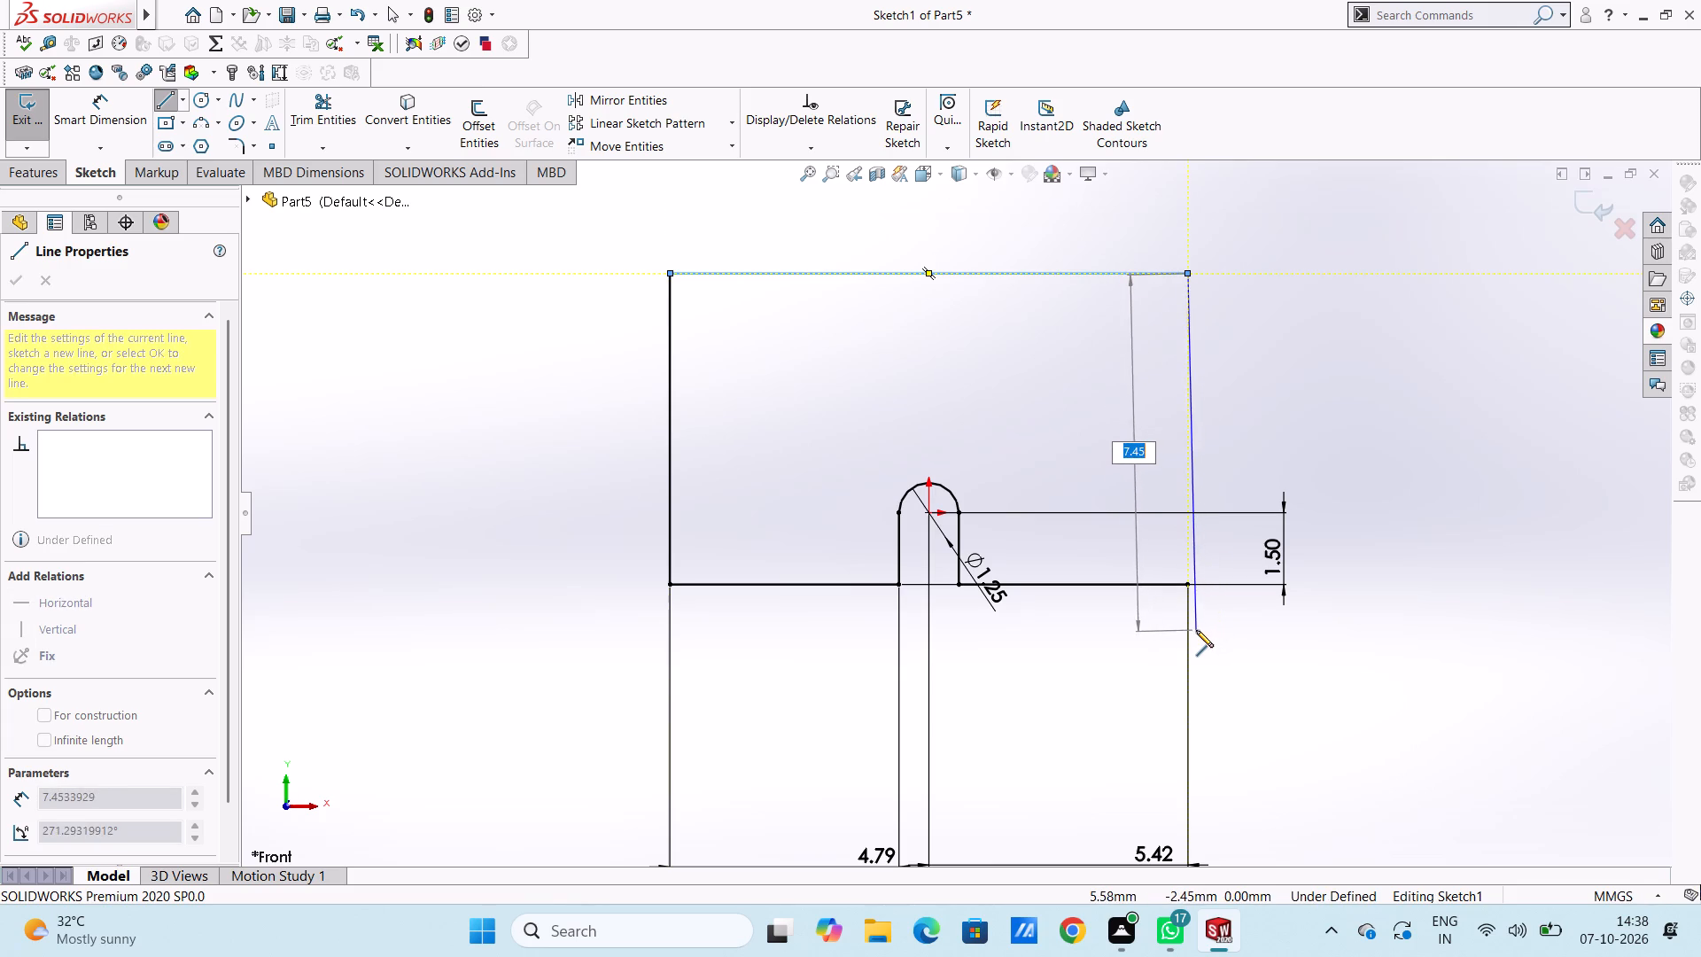
left_click(1185, 582)
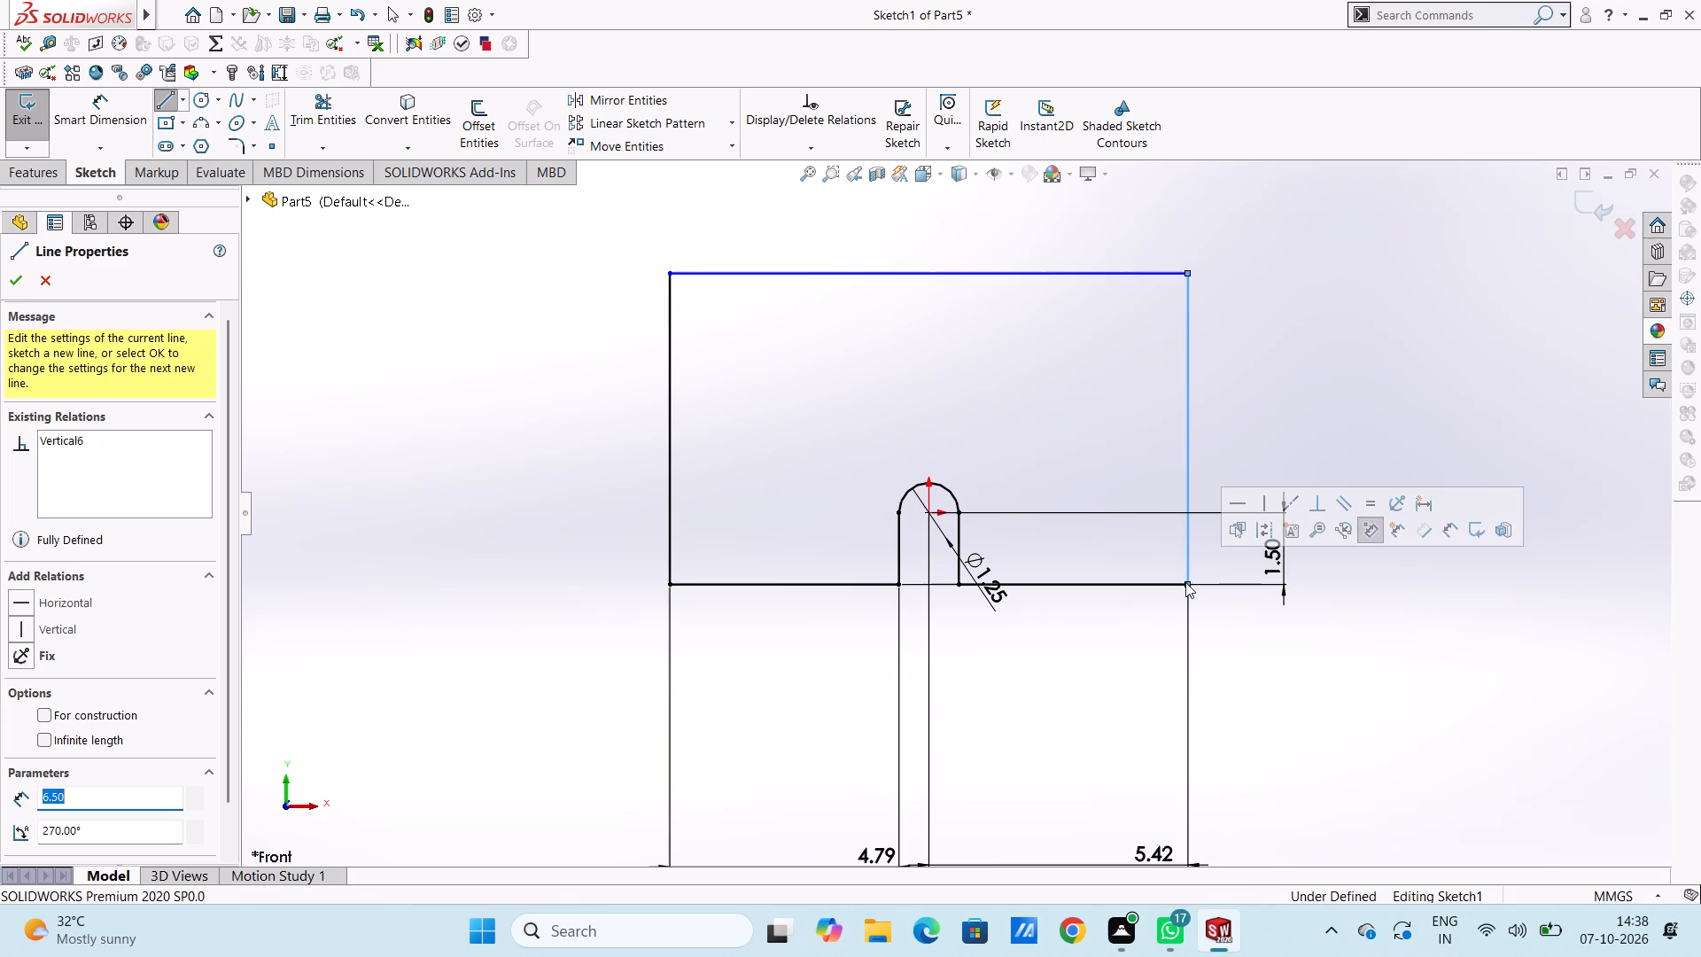
key("Escape")
key("Escape")
key("Escape")
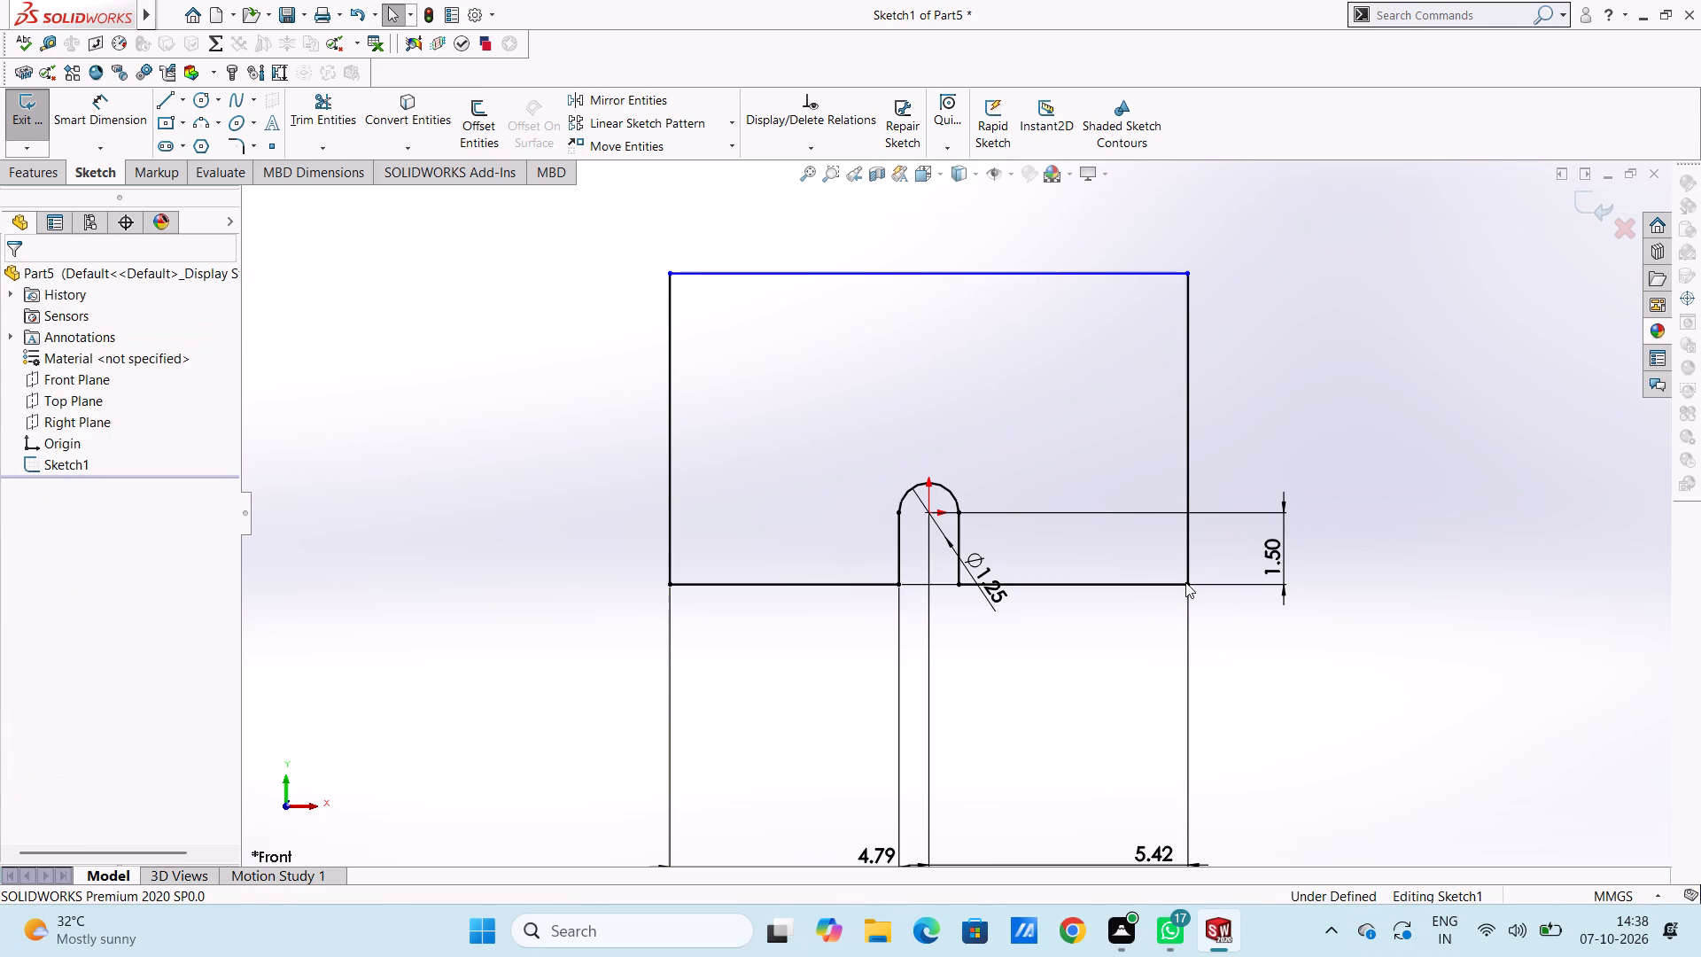
Dimension the length of the profile's left vertical line.
scroll(1185, 582, "up", 5)
scroll(1033, 497, "down", 1)
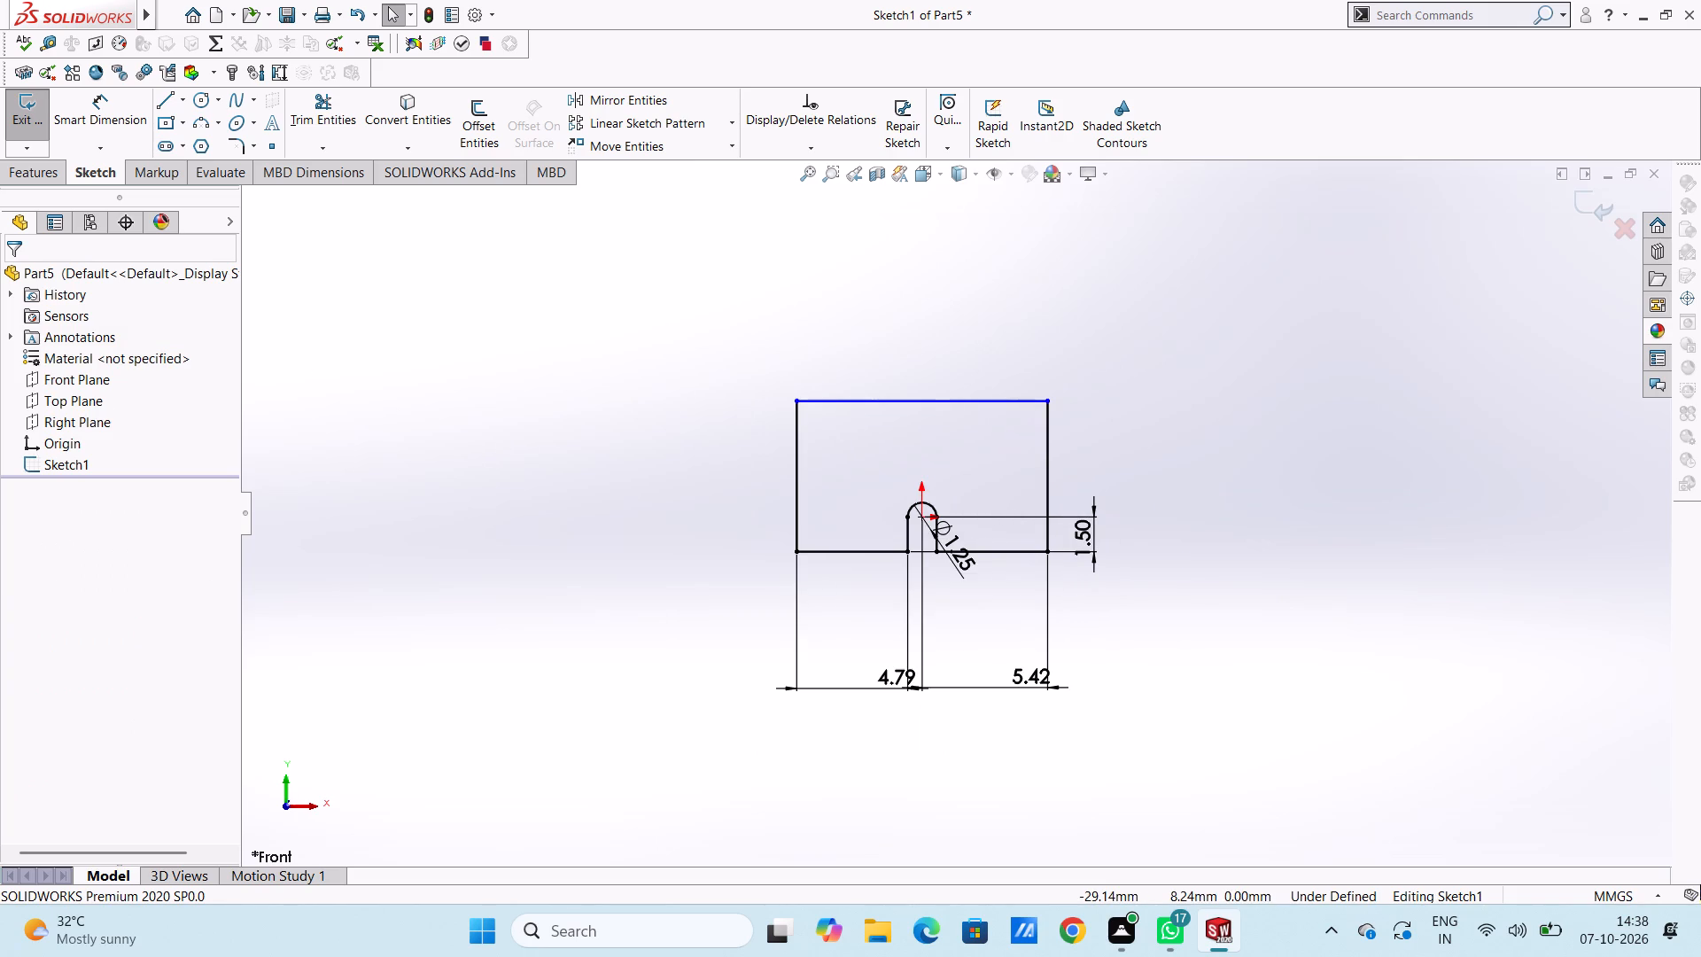
left_click(130, 111)
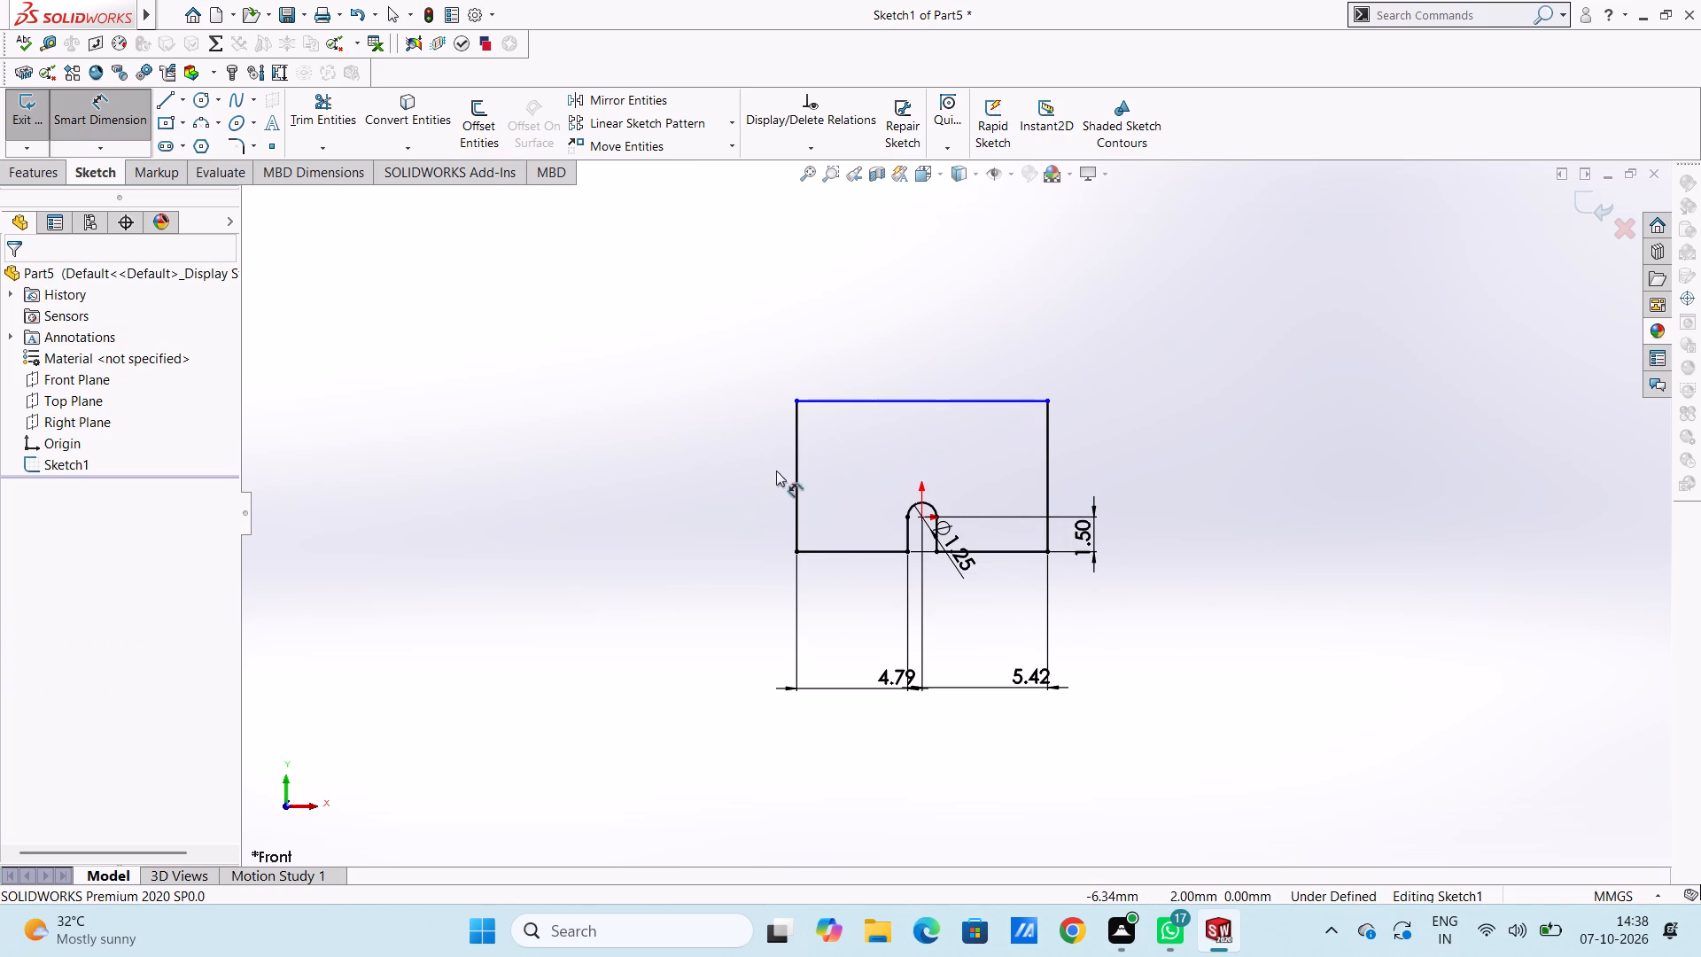
left_click(797, 485)
left_click(688, 477)
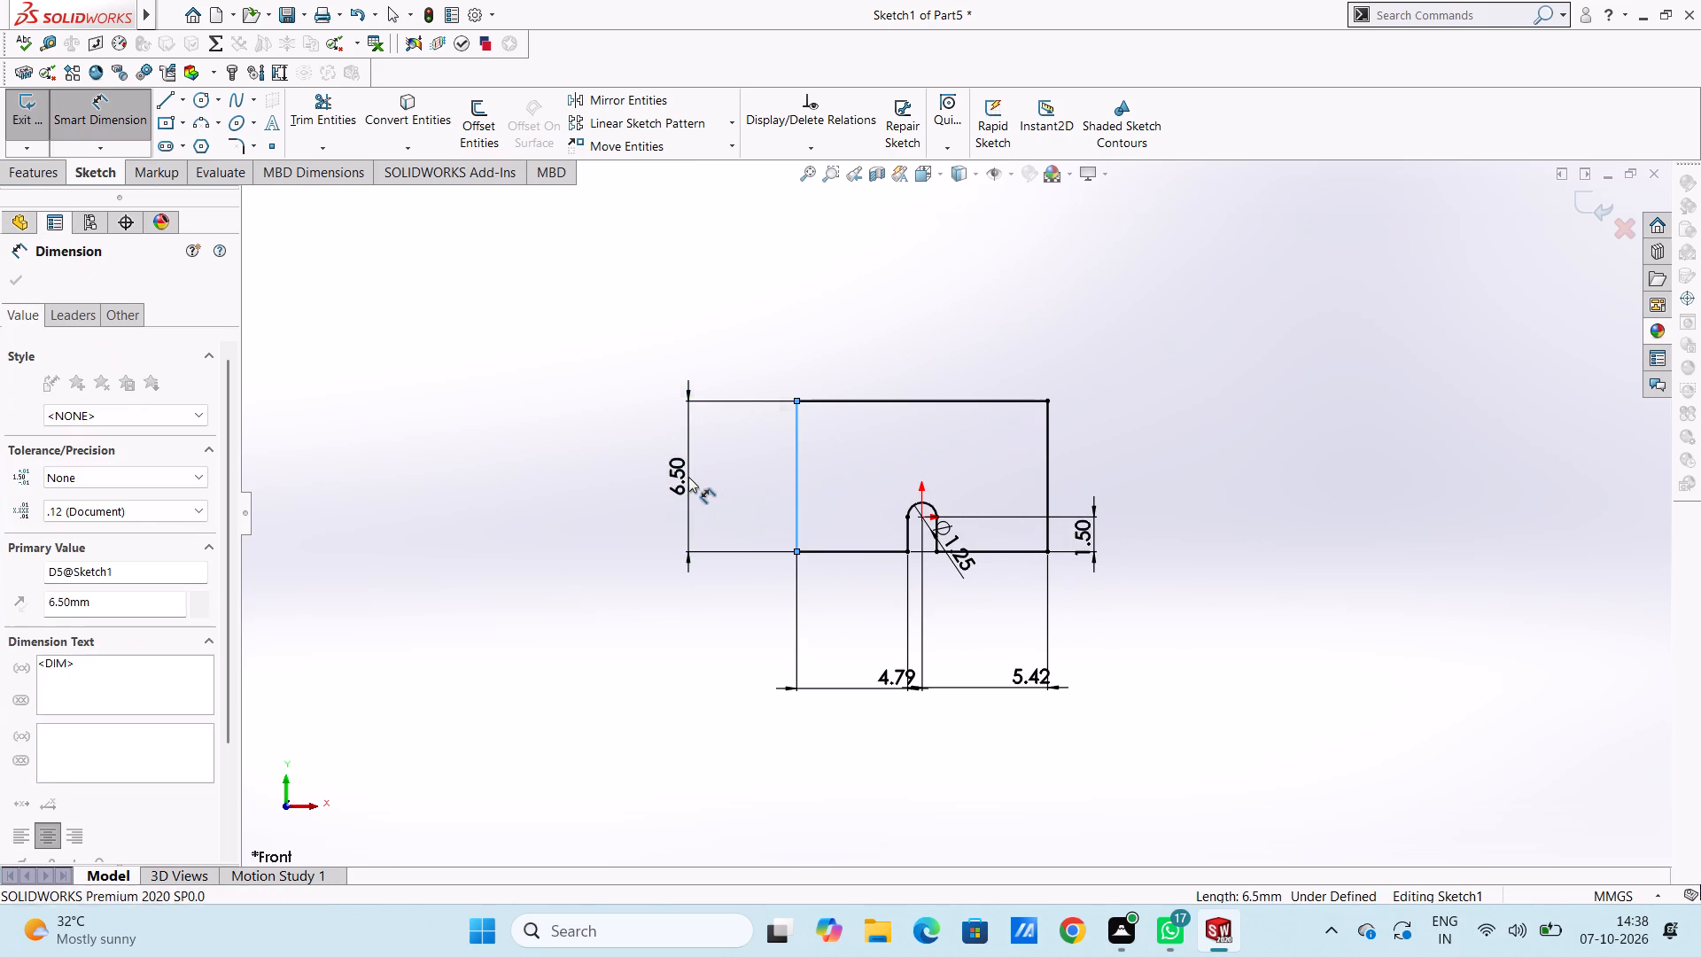
left_click(617, 447)
left_click(565, 409)
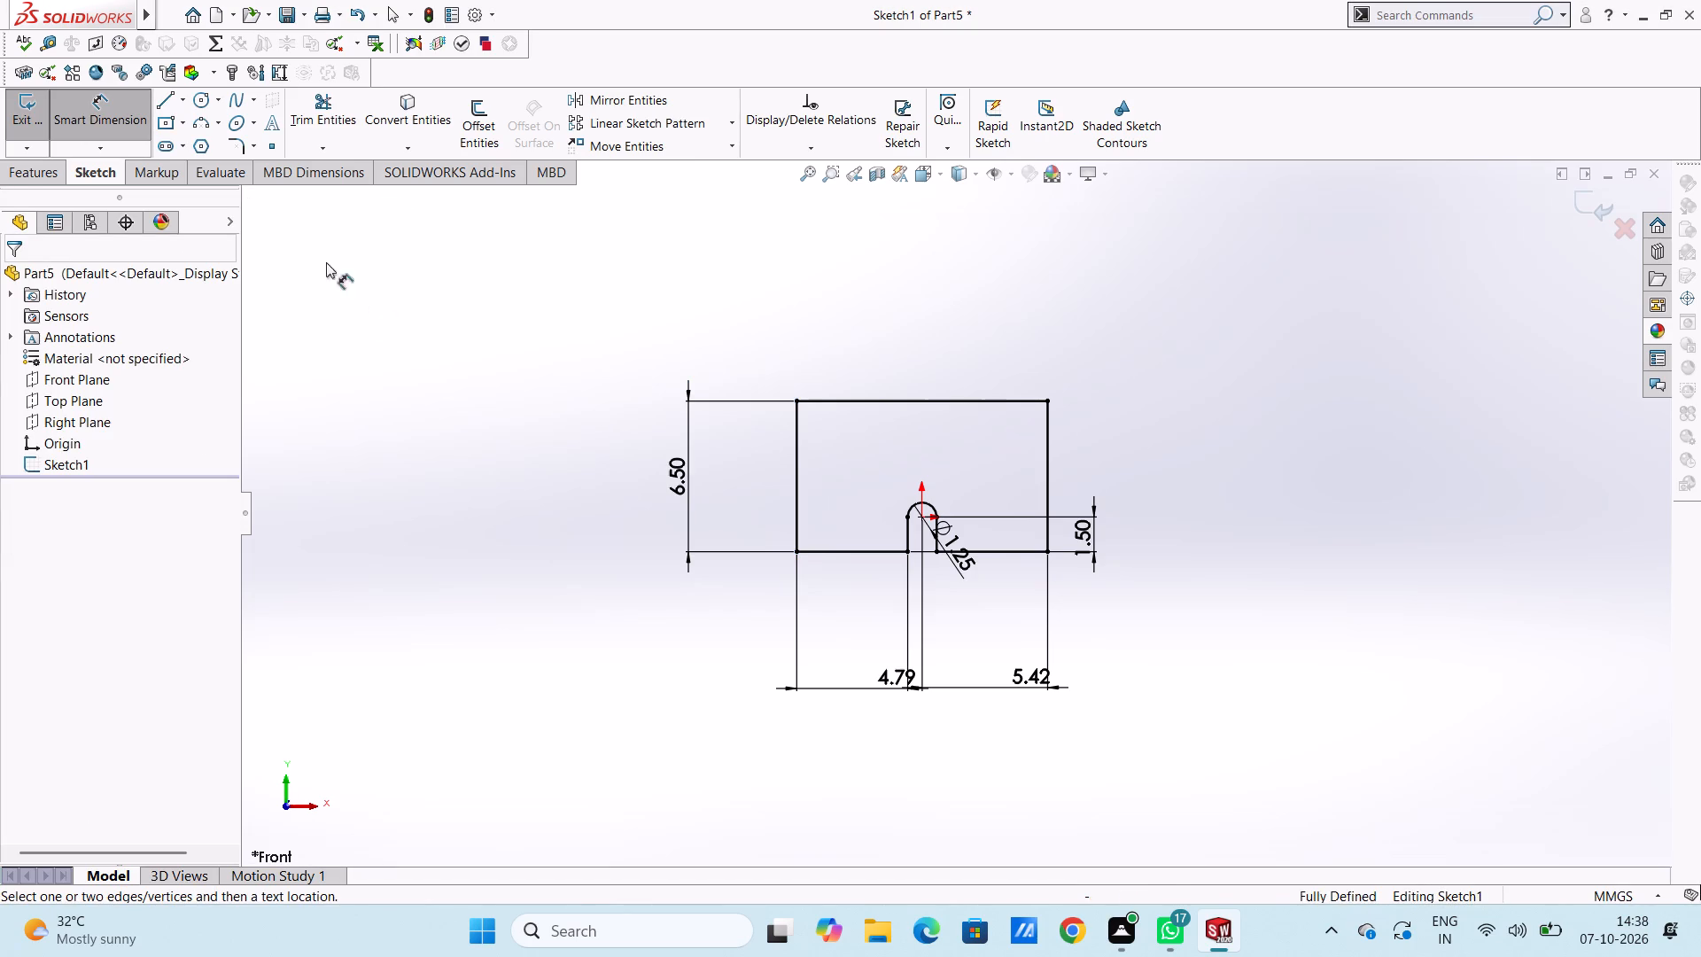
Sketch a corner rectangle 3 mm wide and 2.5 mm high, hanging down from the profile's top line above the arch notch.
left_click(183, 123)
left_click(178, 143)
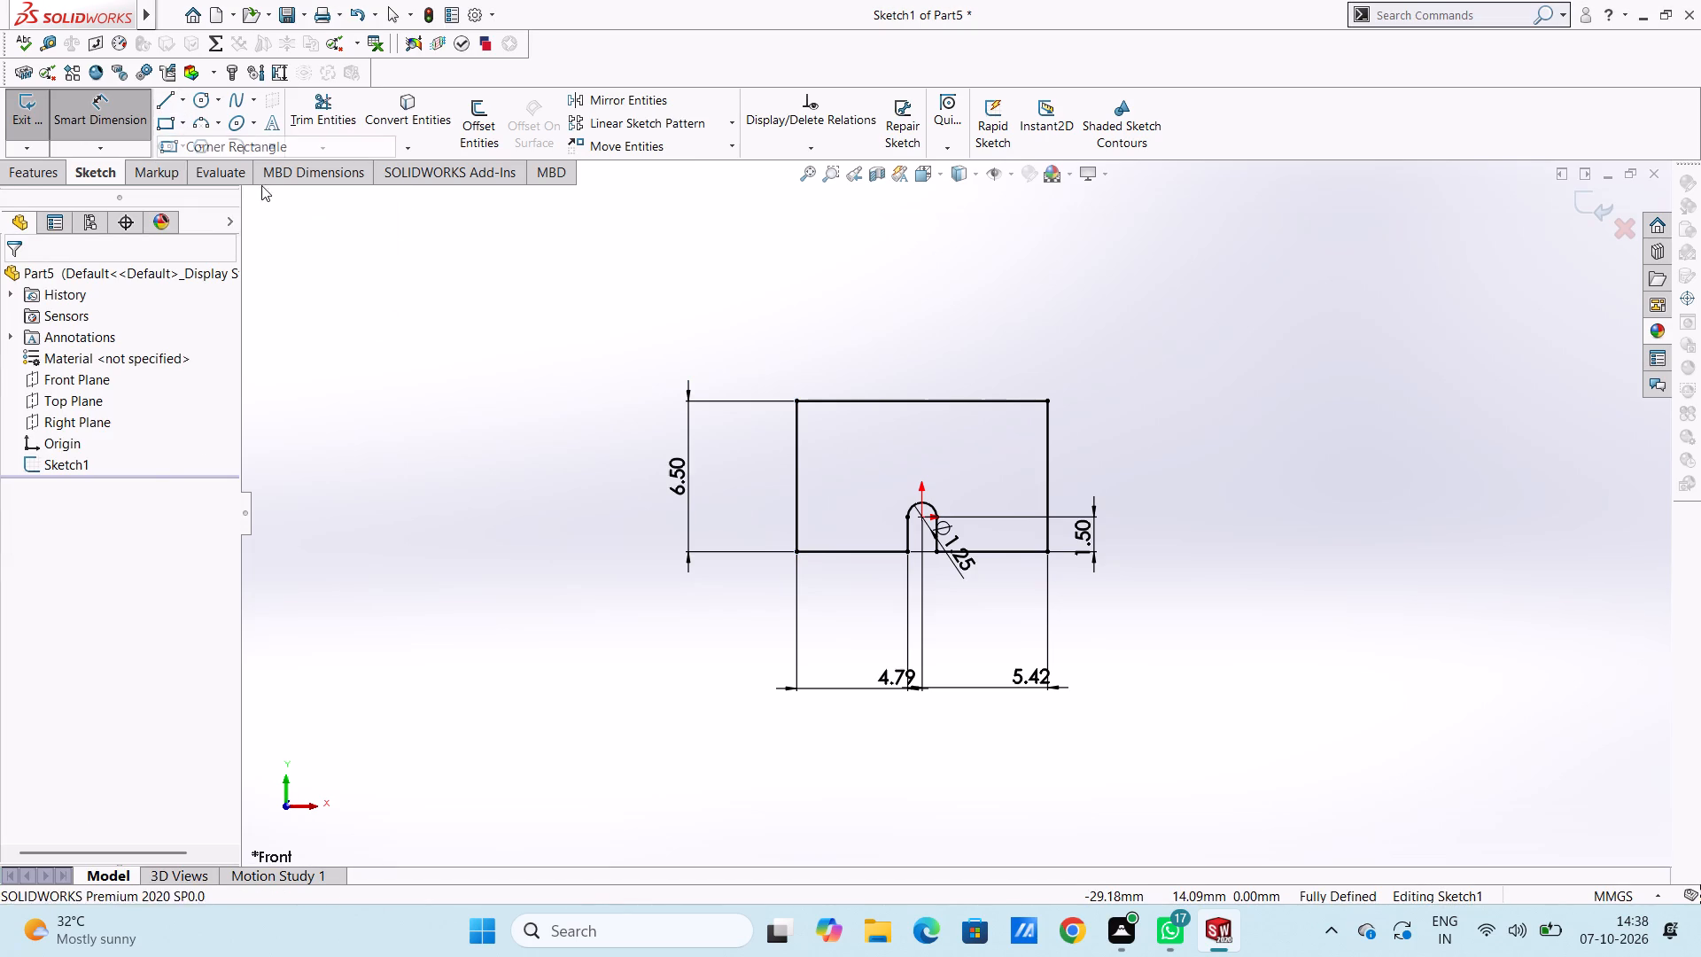
left_click(893, 401)
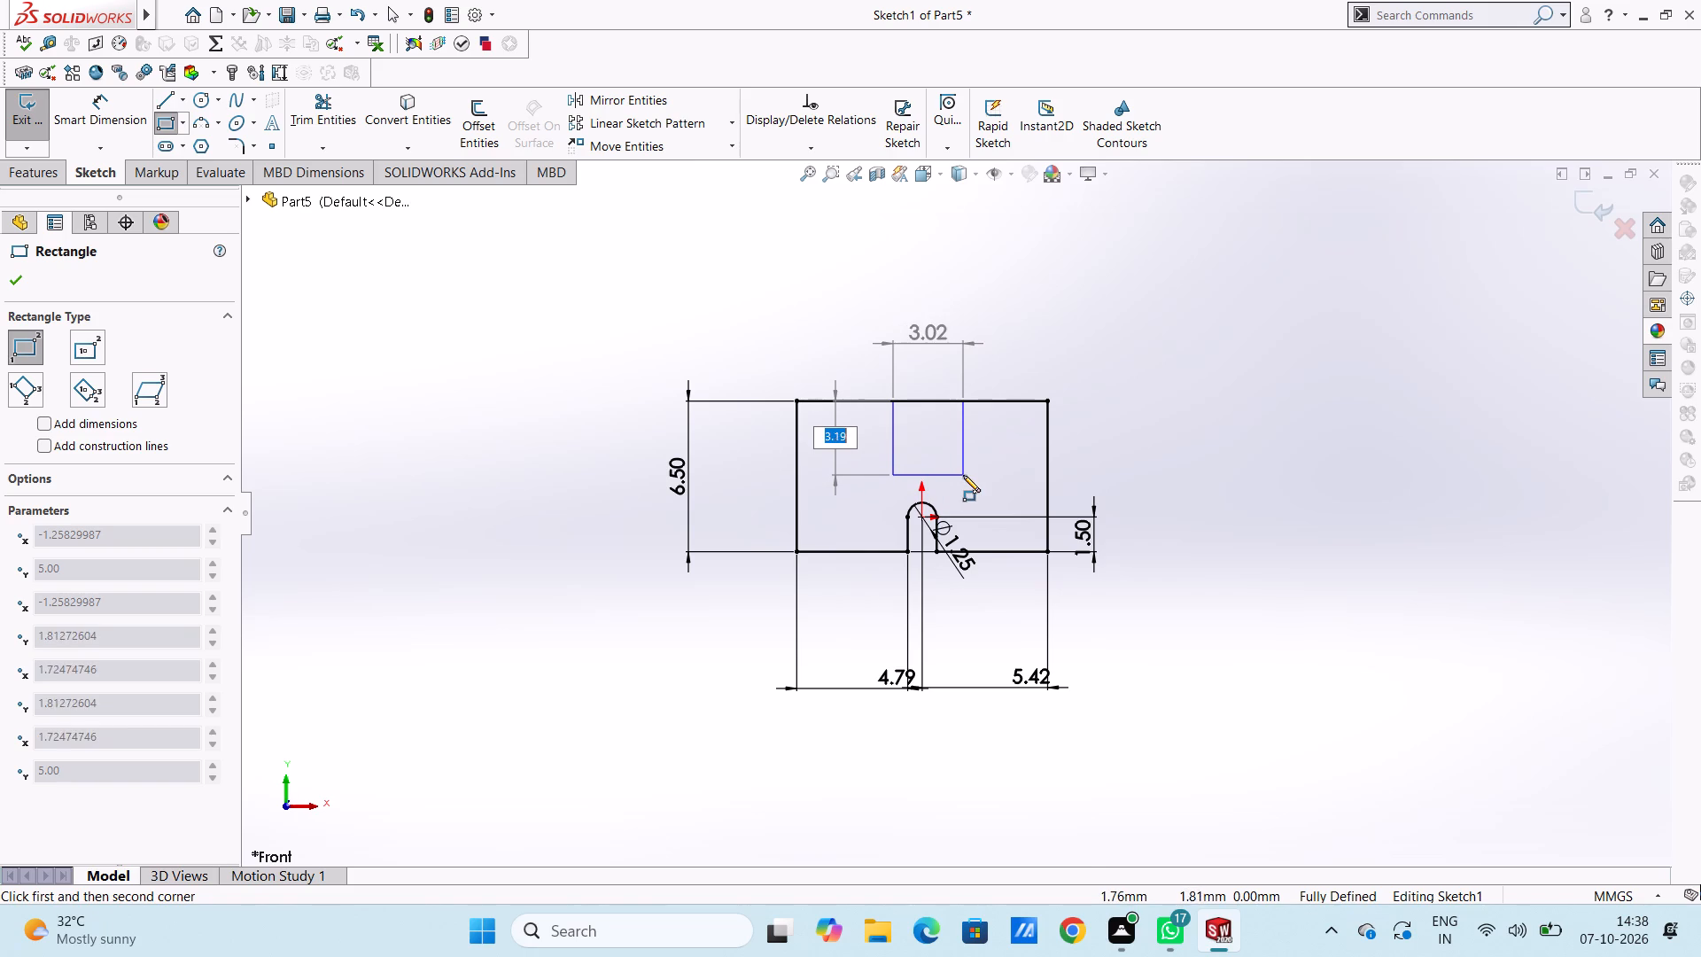
type("2.5")
key("Return")
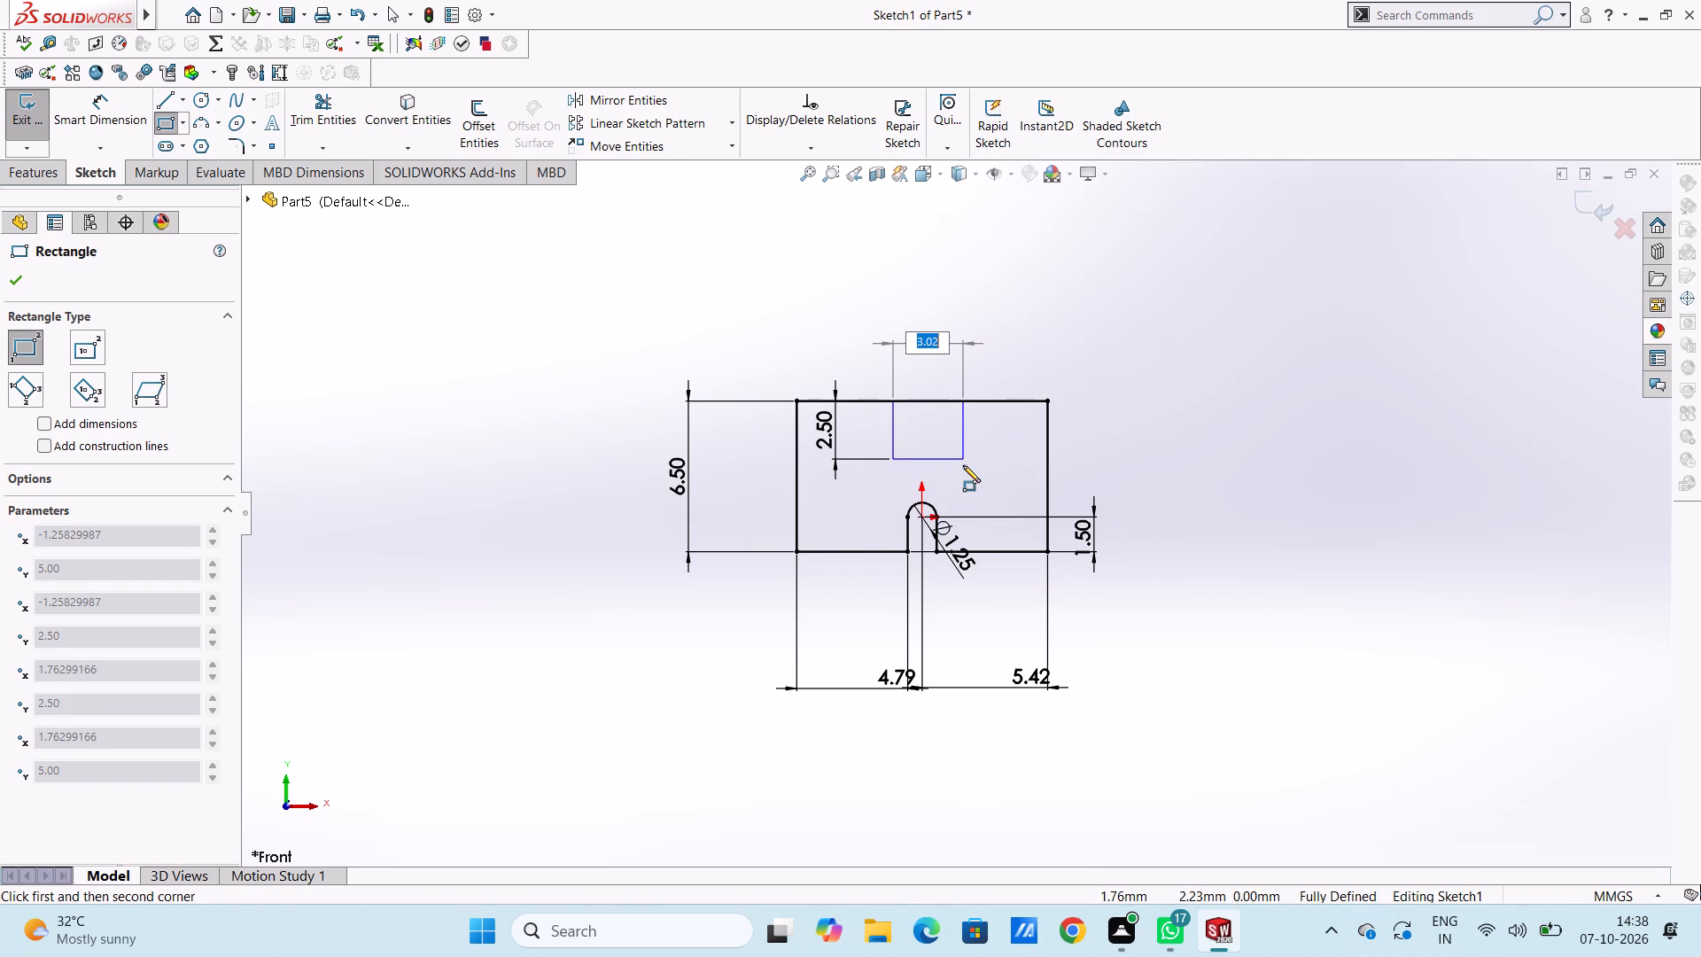
key("3")
key("Return")
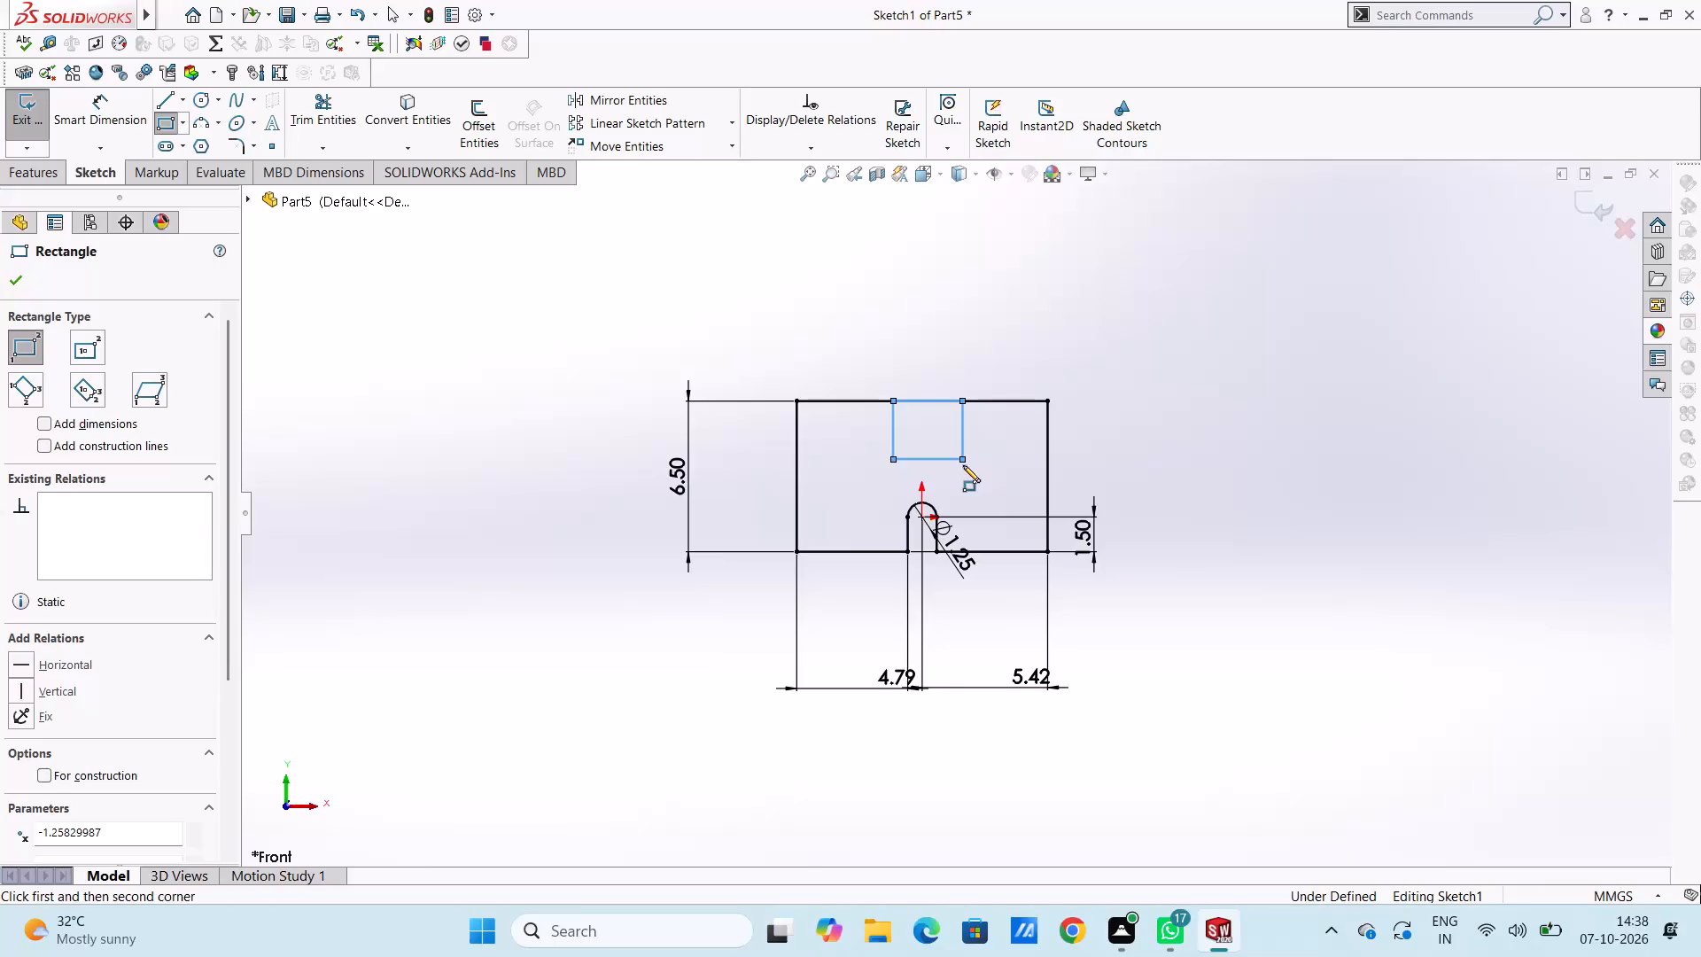
left_click(19, 283)
left_click(610, 334)
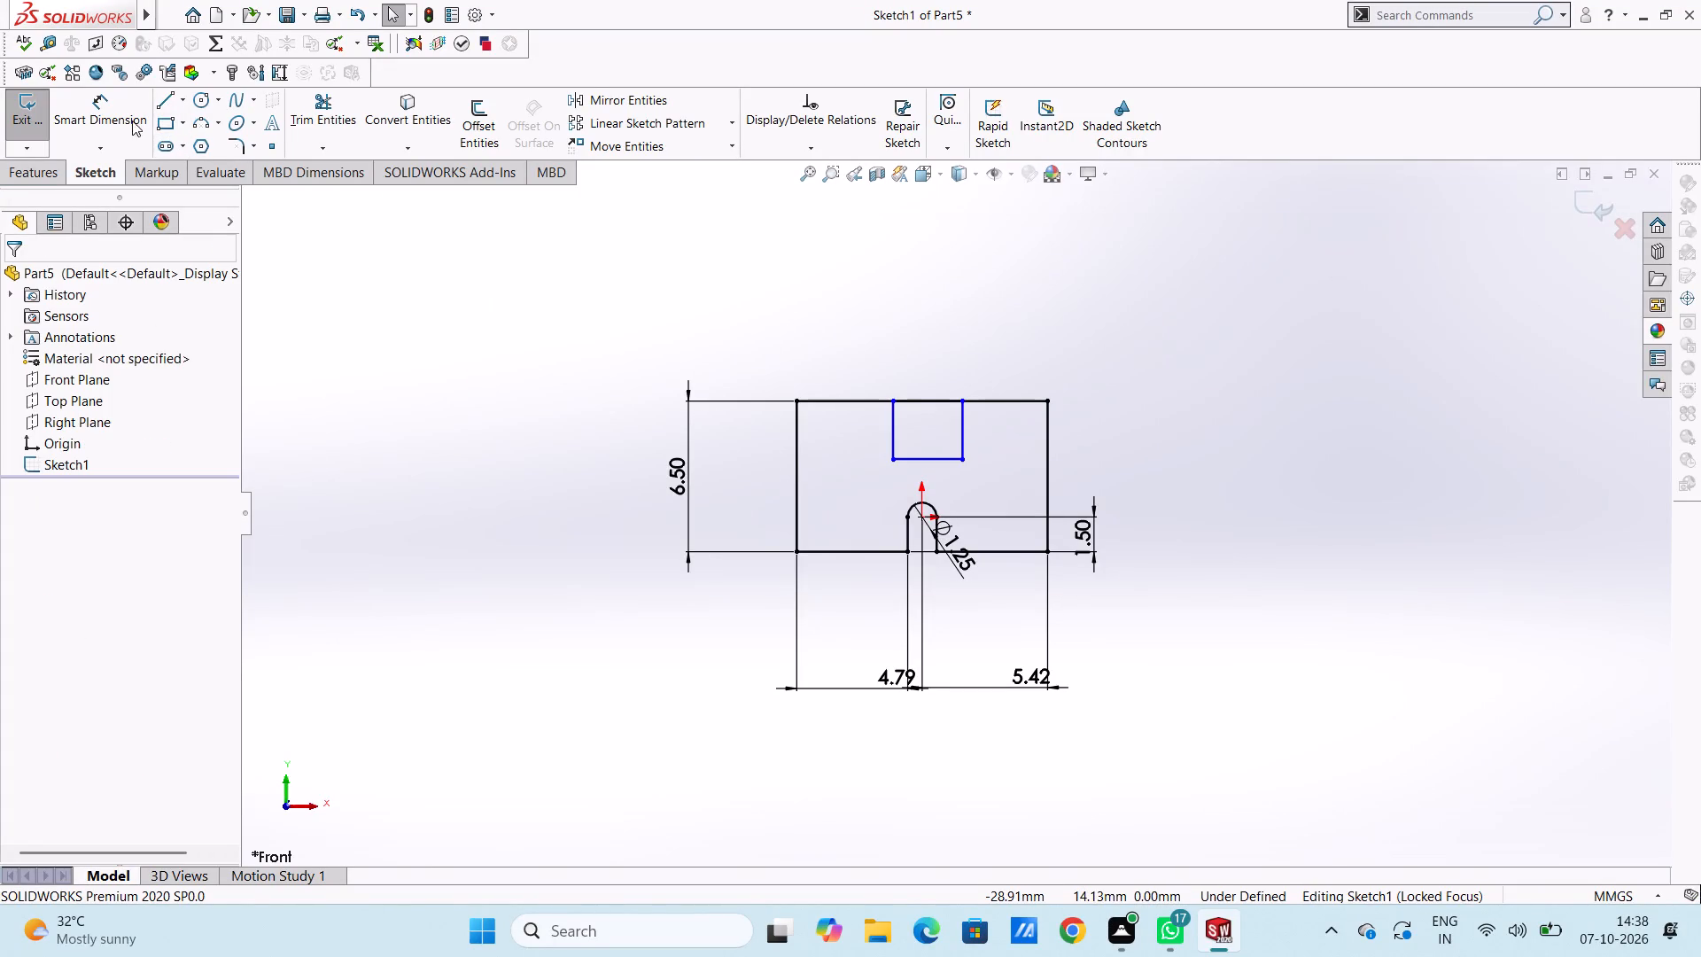
Dimension the width and the height of the small rectangle on the profile's top line.
left_click(118, 111)
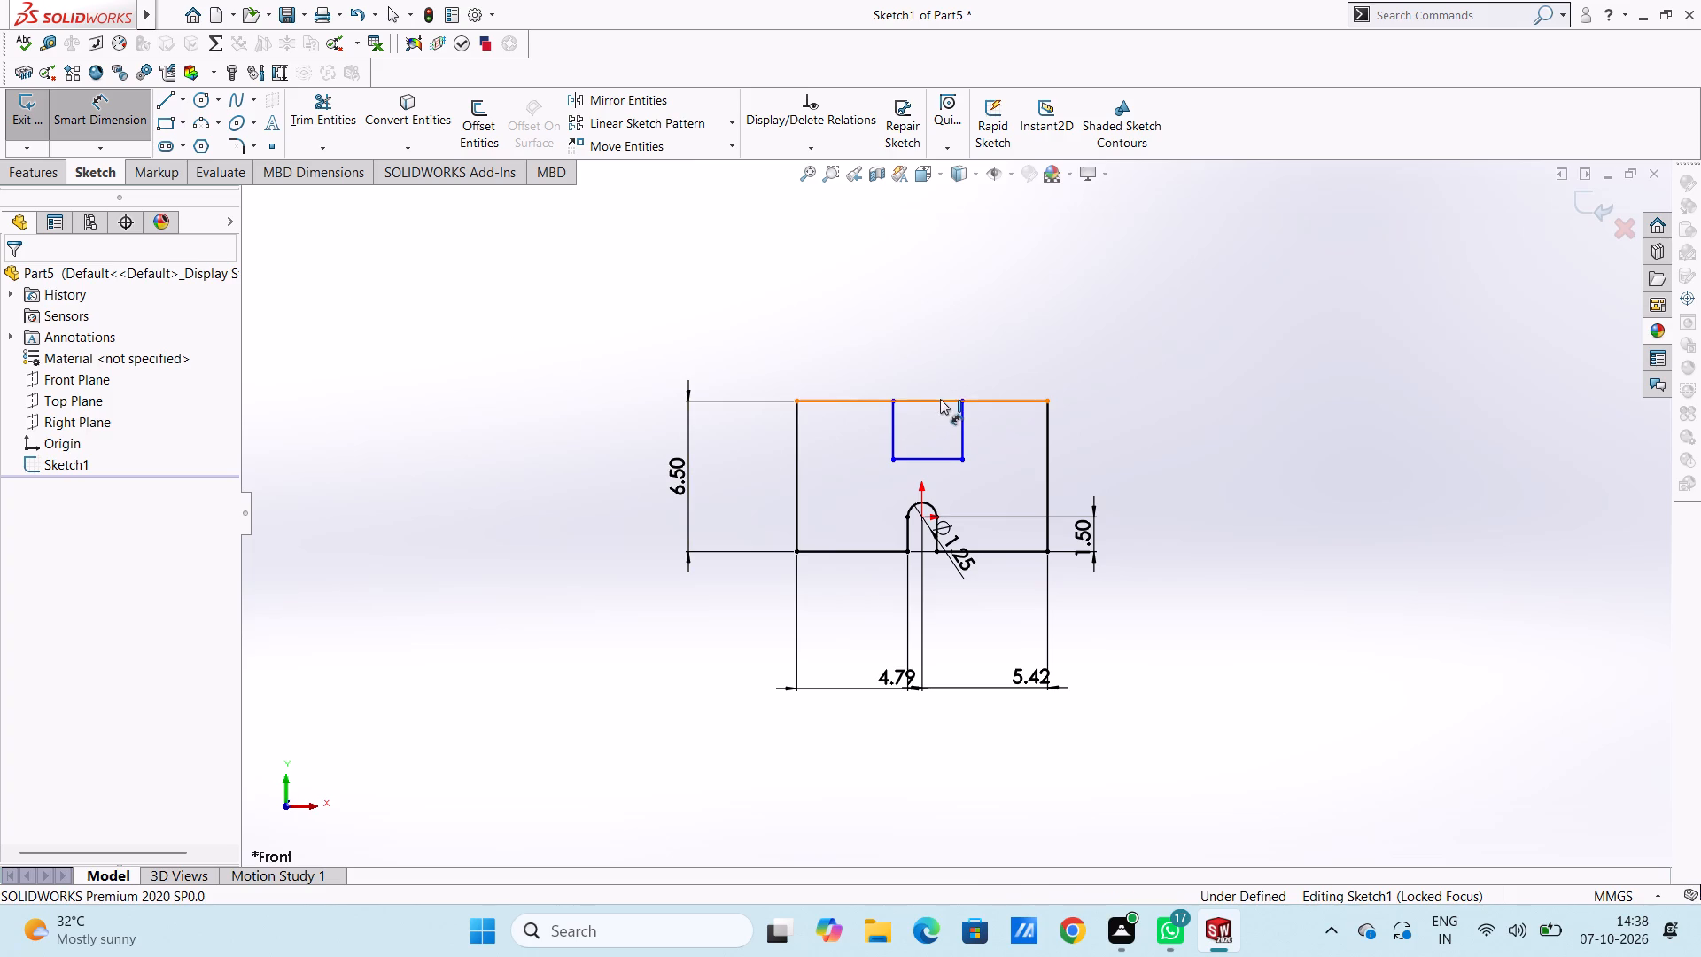
left_click(949, 455)
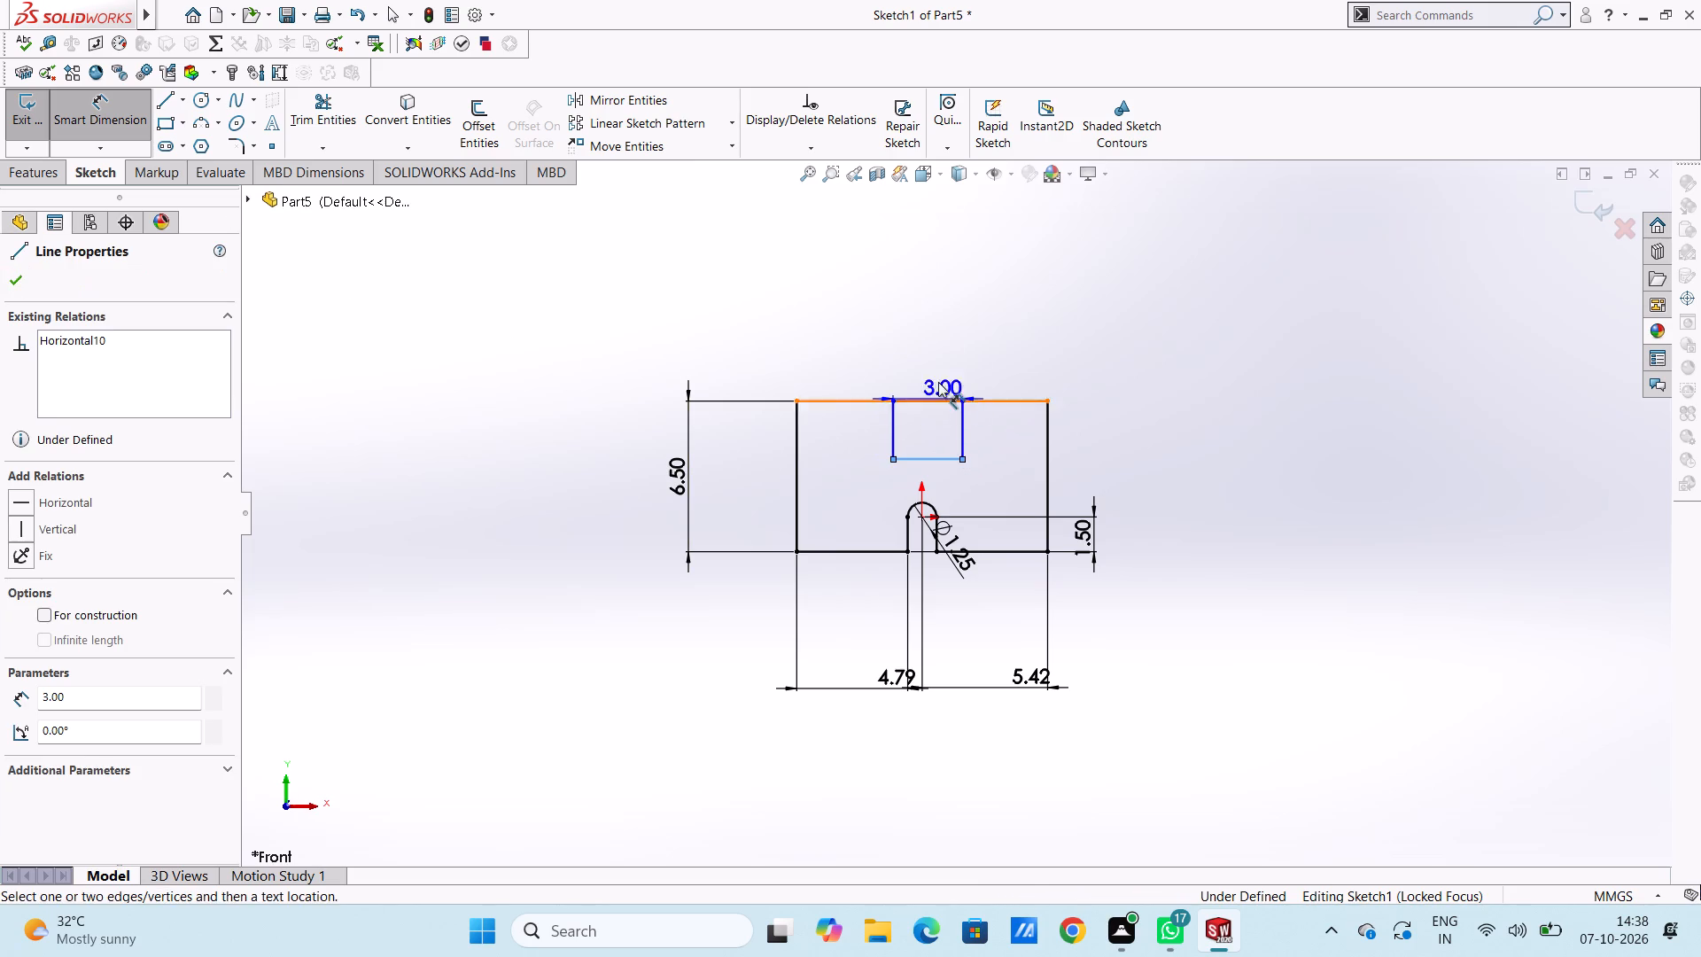
left_click(928, 243)
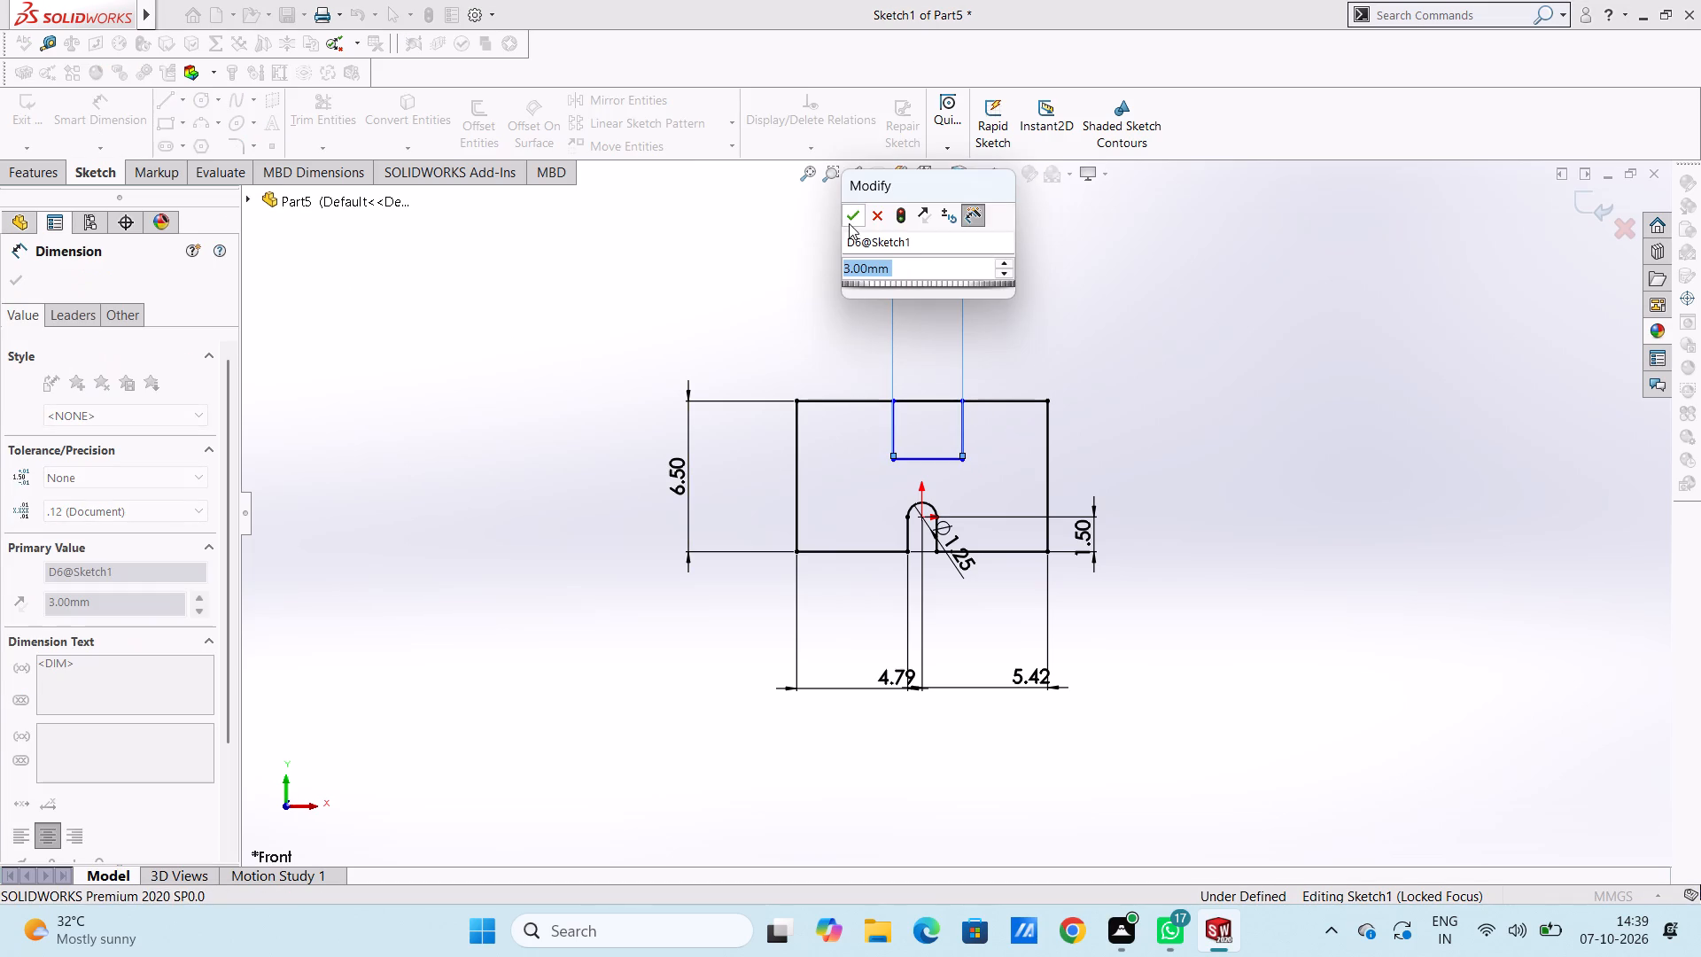
left_click(849, 223)
left_click(748, 255)
left_click(963, 430)
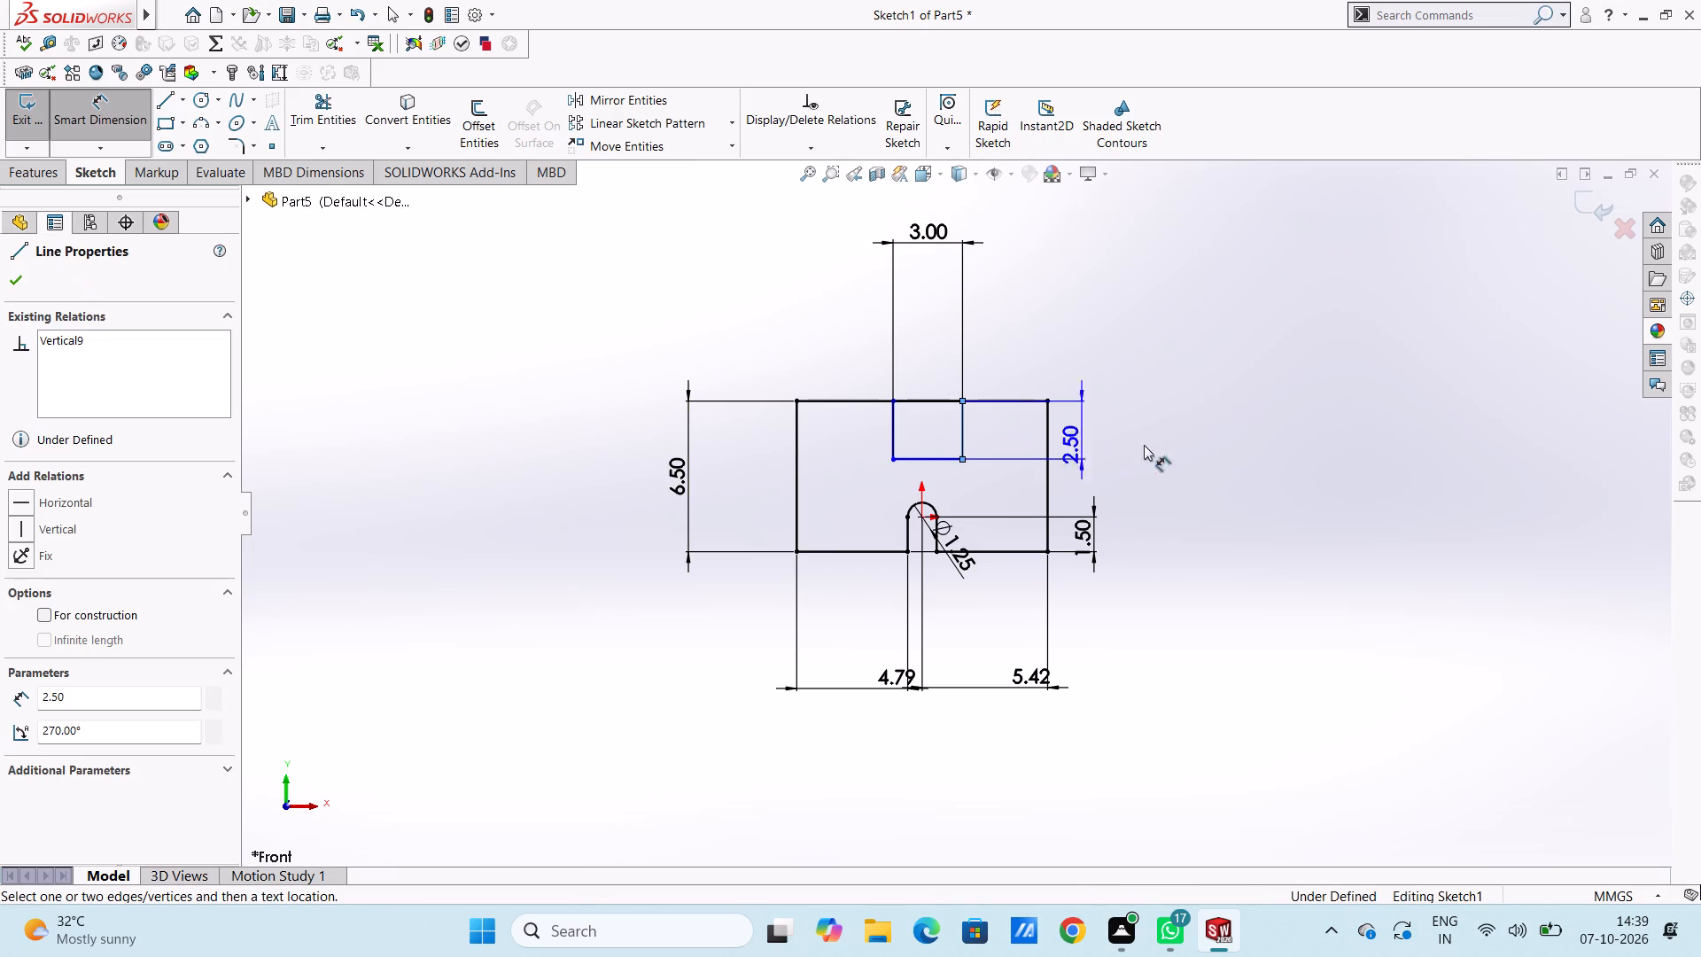
left_click(1318, 448)
left_click(1237, 424)
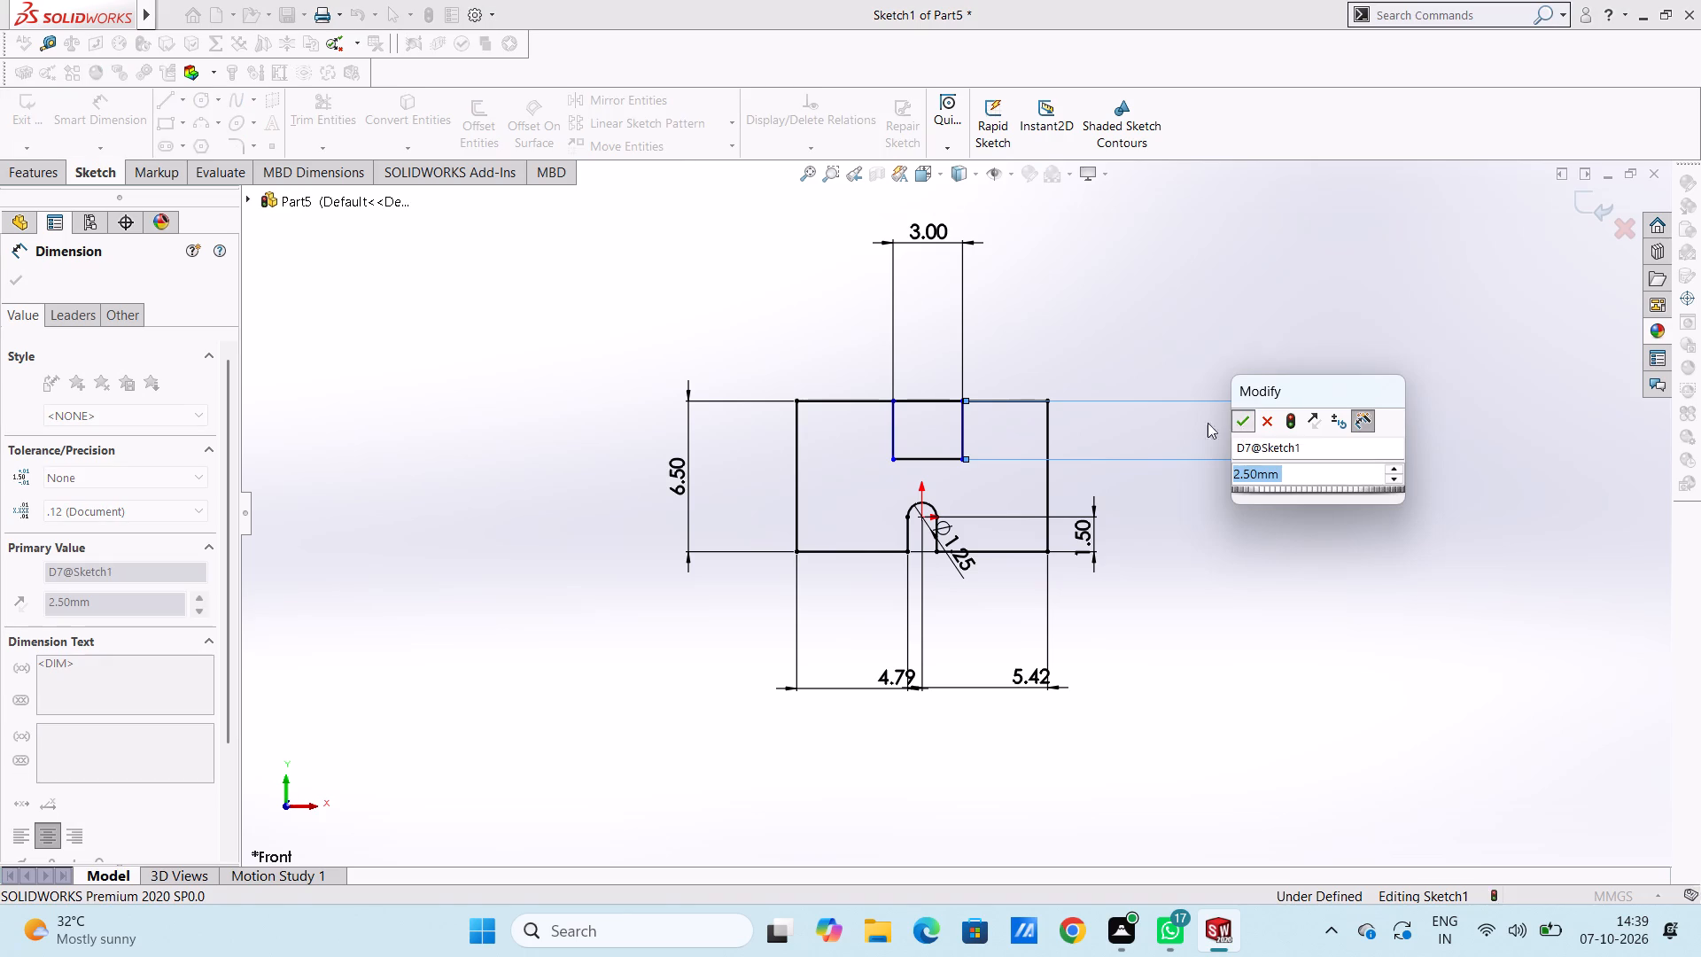
left_click(1174, 419)
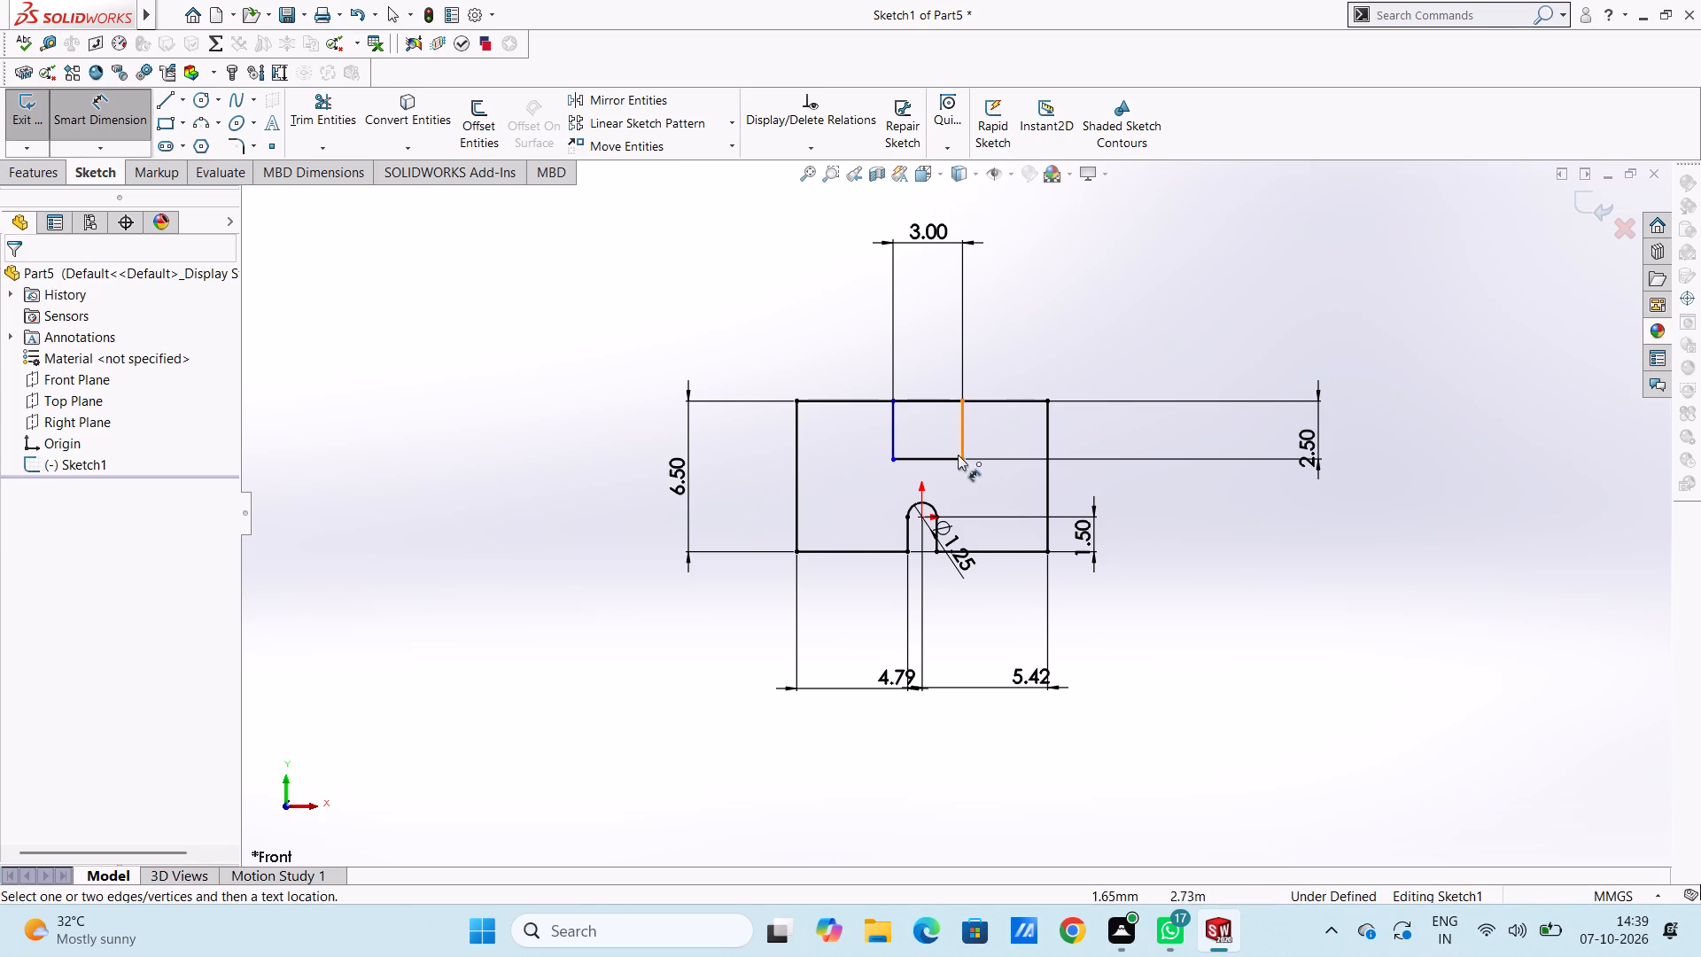
Dimension the horizontal distance from the rectangle's lower-left corner to the arc's centre as 1.5 mm.
left_click(896, 462)
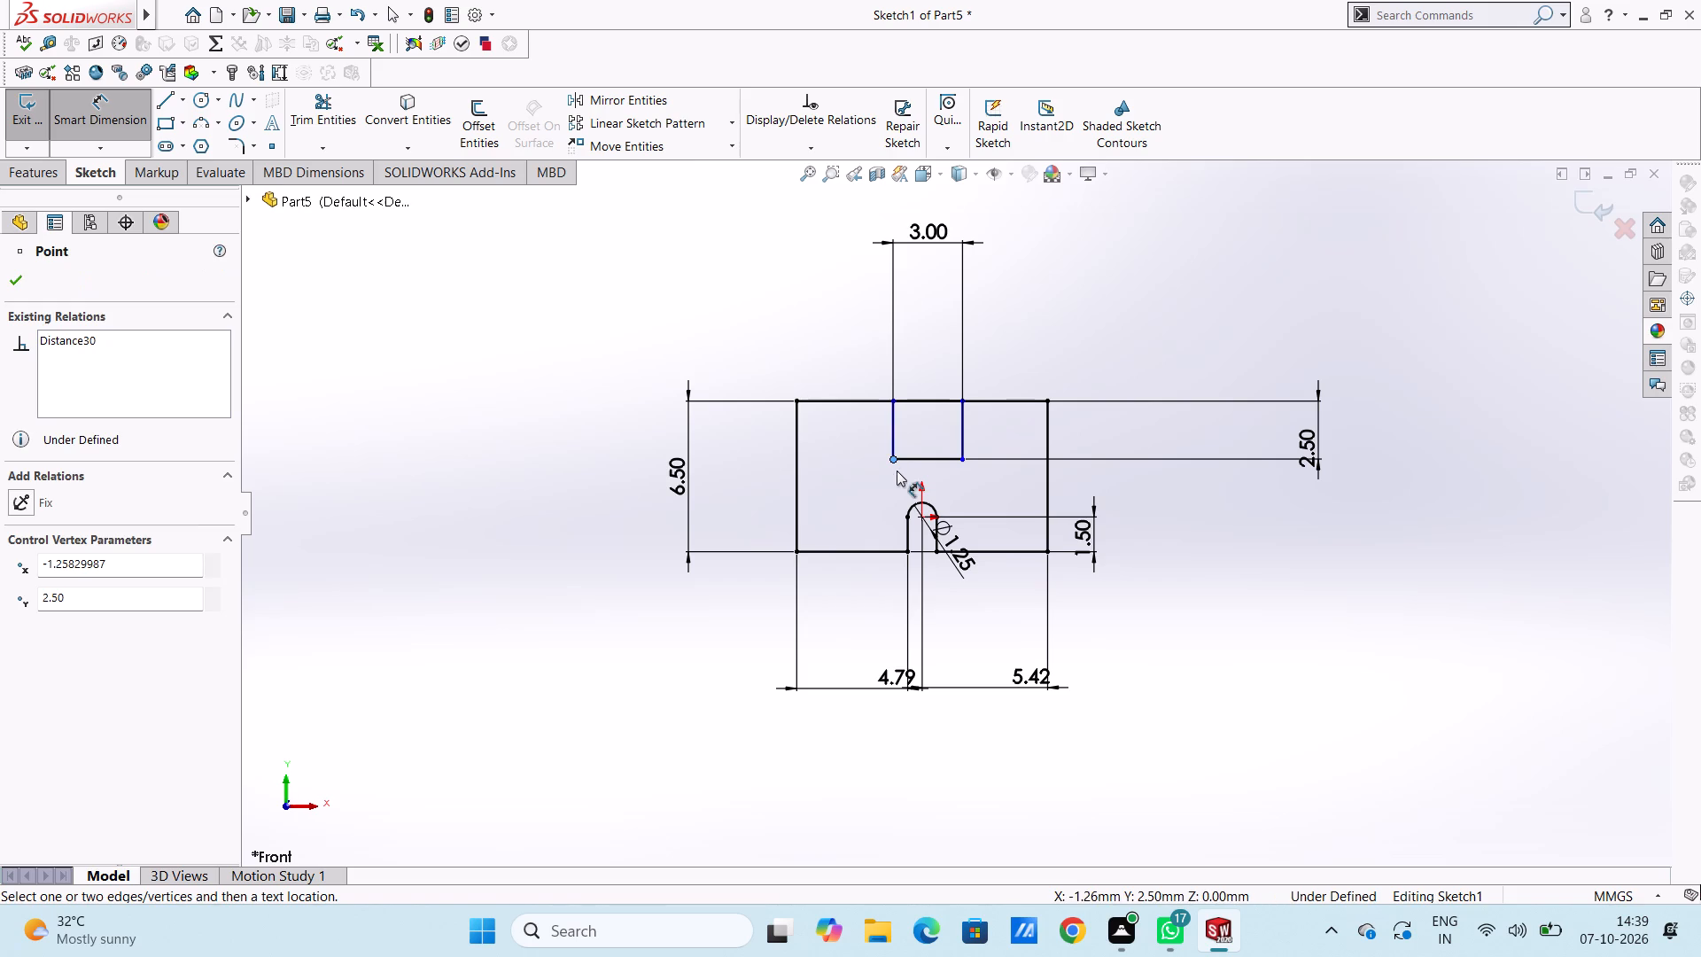
left_click(923, 513)
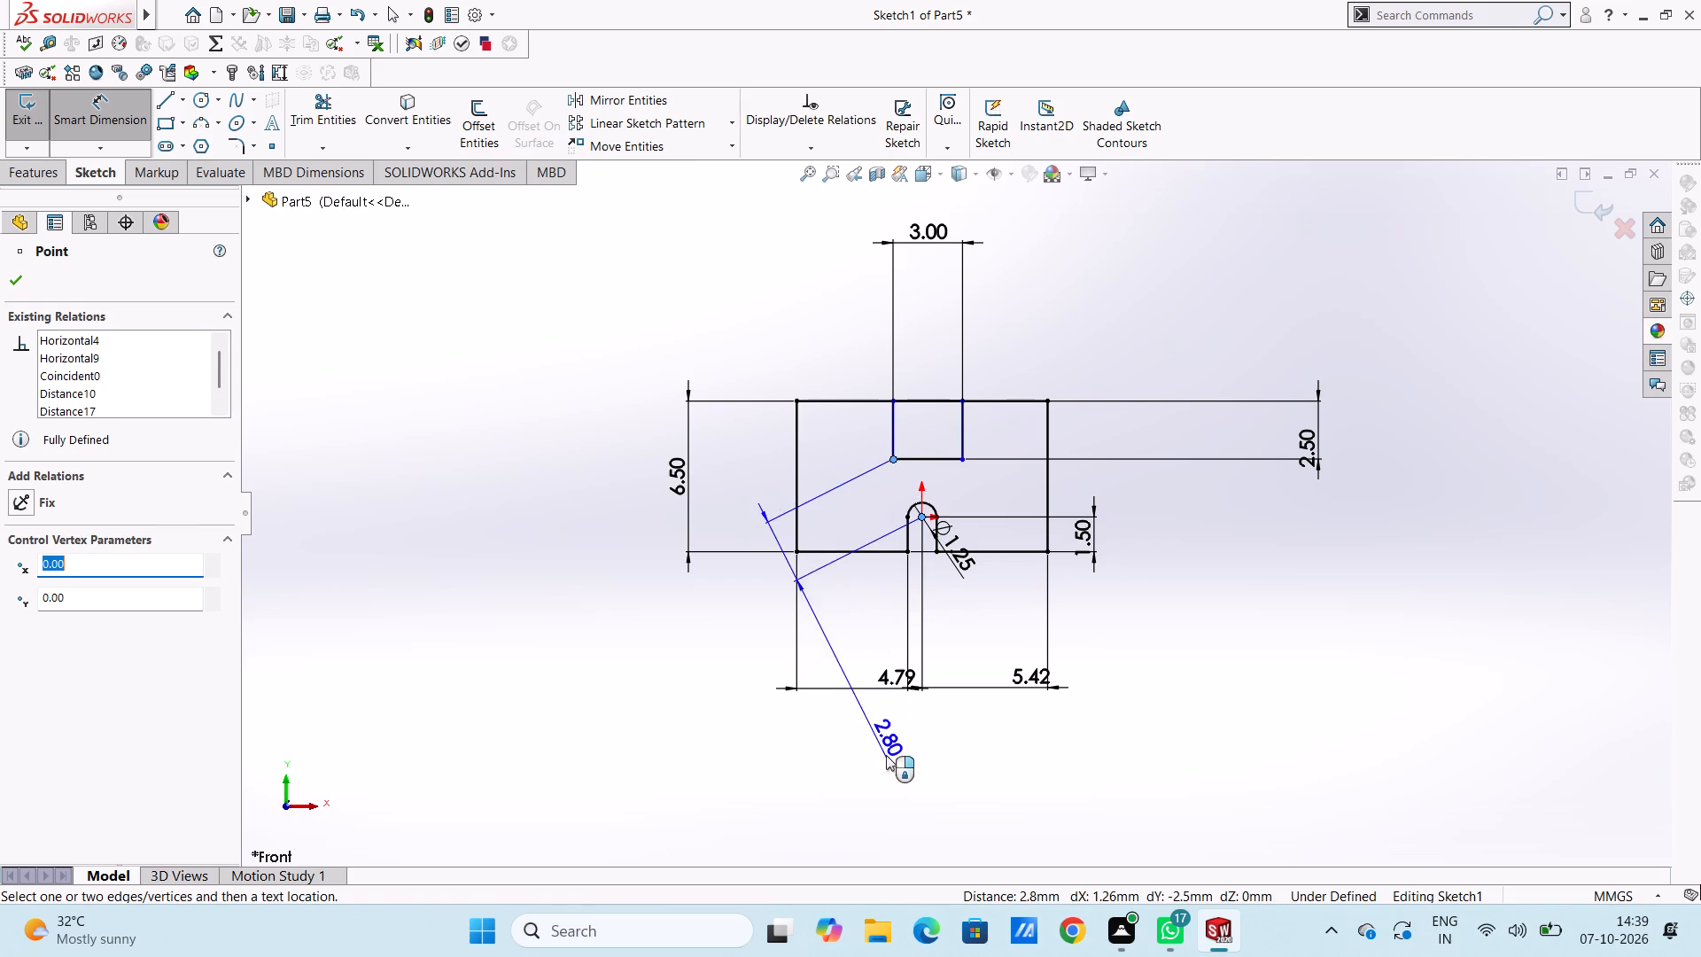
left_click(907, 776)
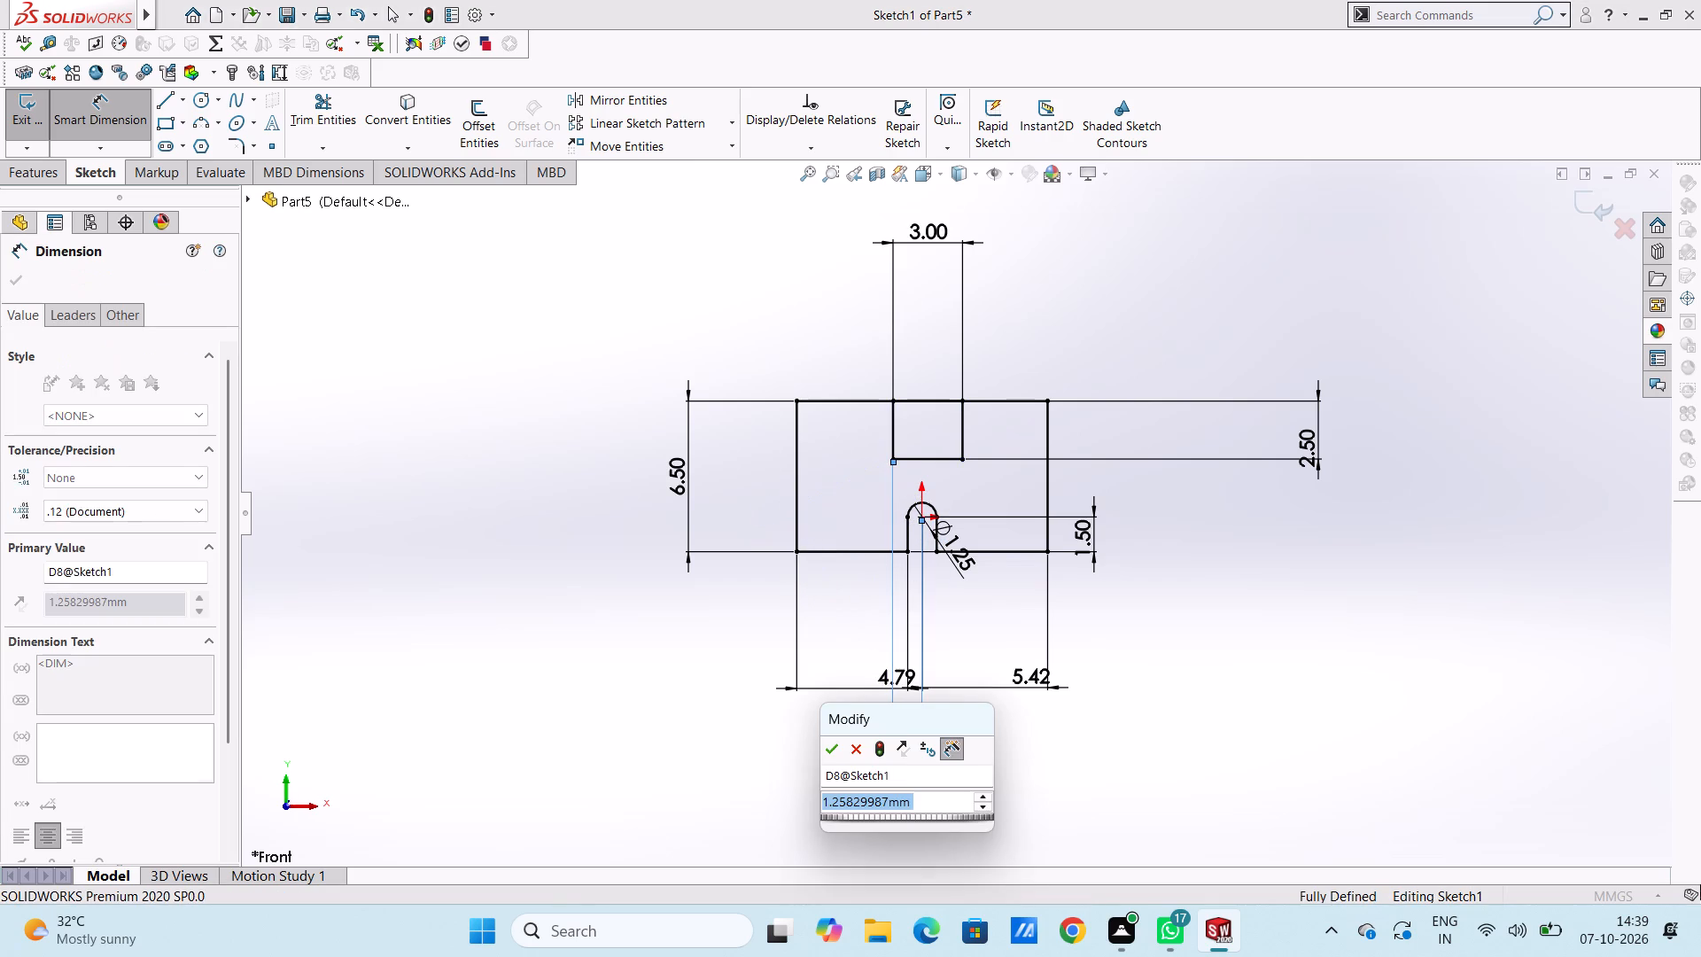
type("1.5")
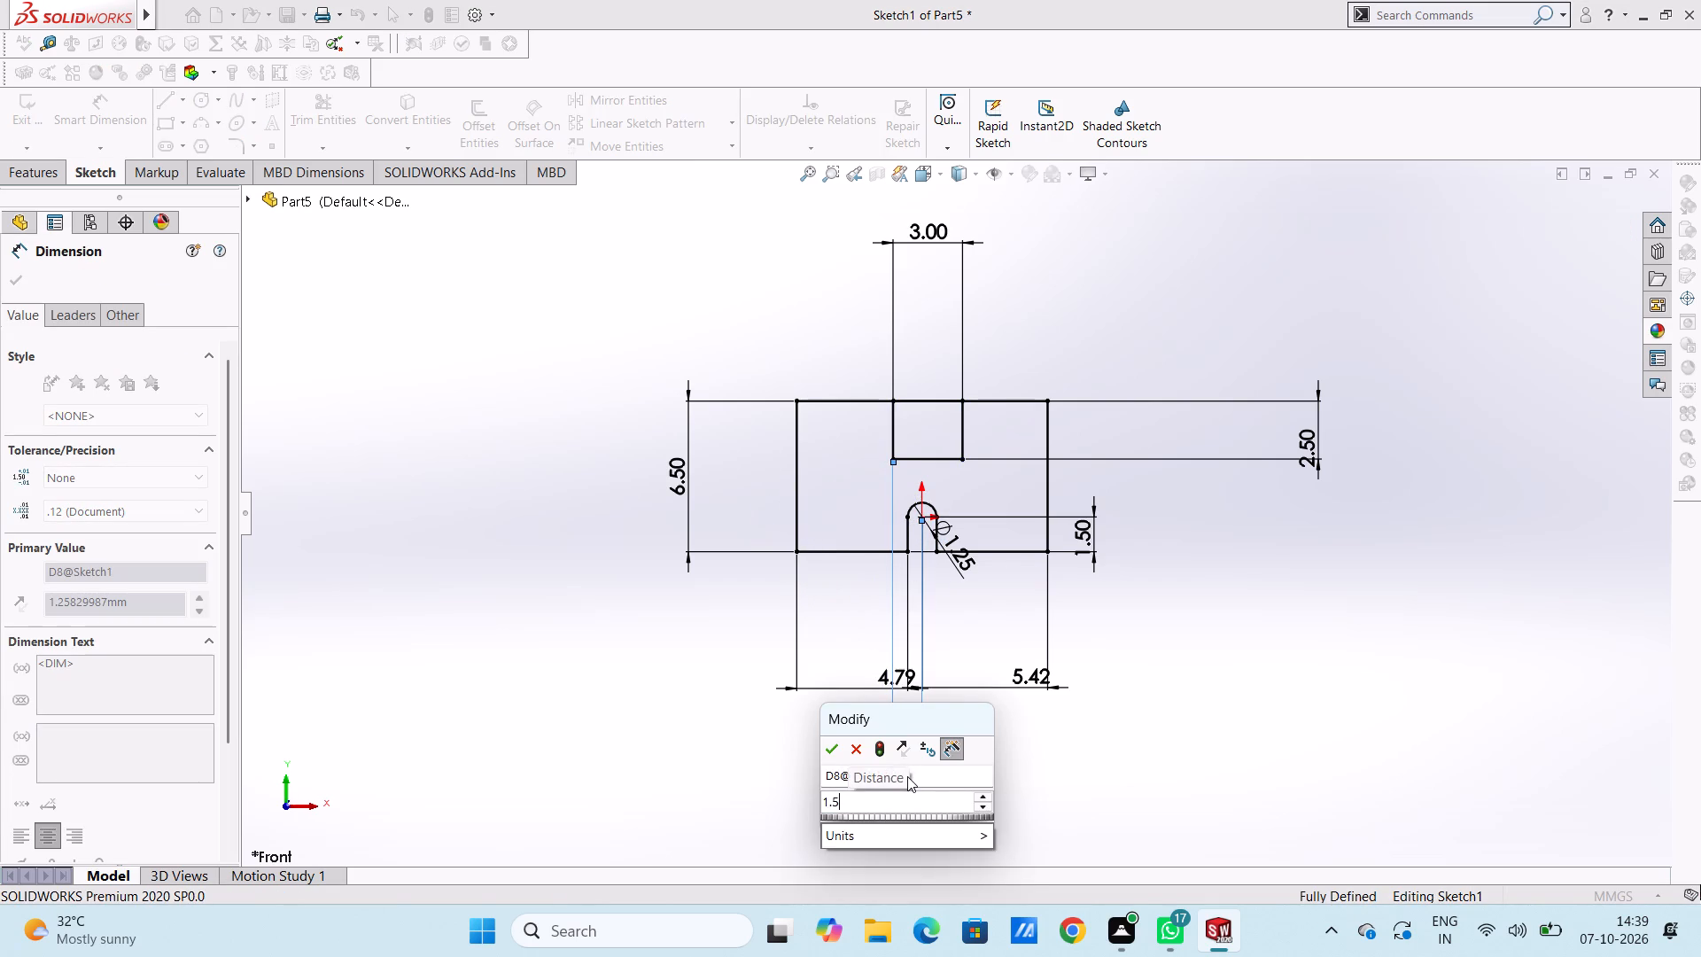
key("Return")
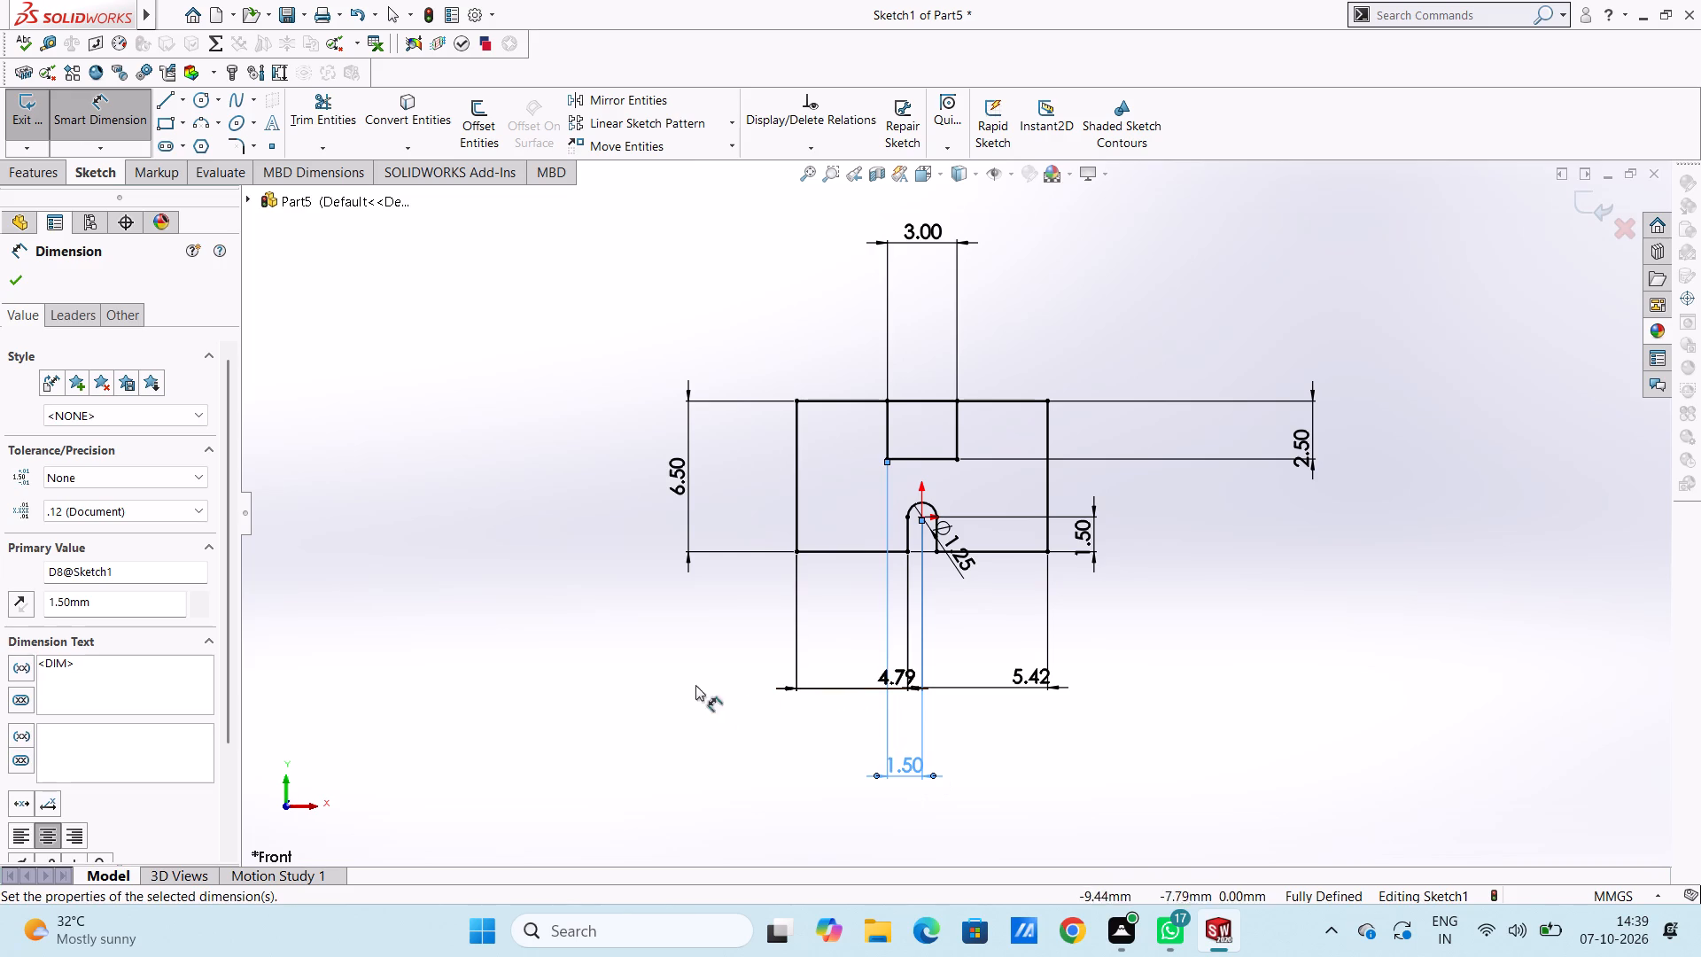
left_click(689, 669)
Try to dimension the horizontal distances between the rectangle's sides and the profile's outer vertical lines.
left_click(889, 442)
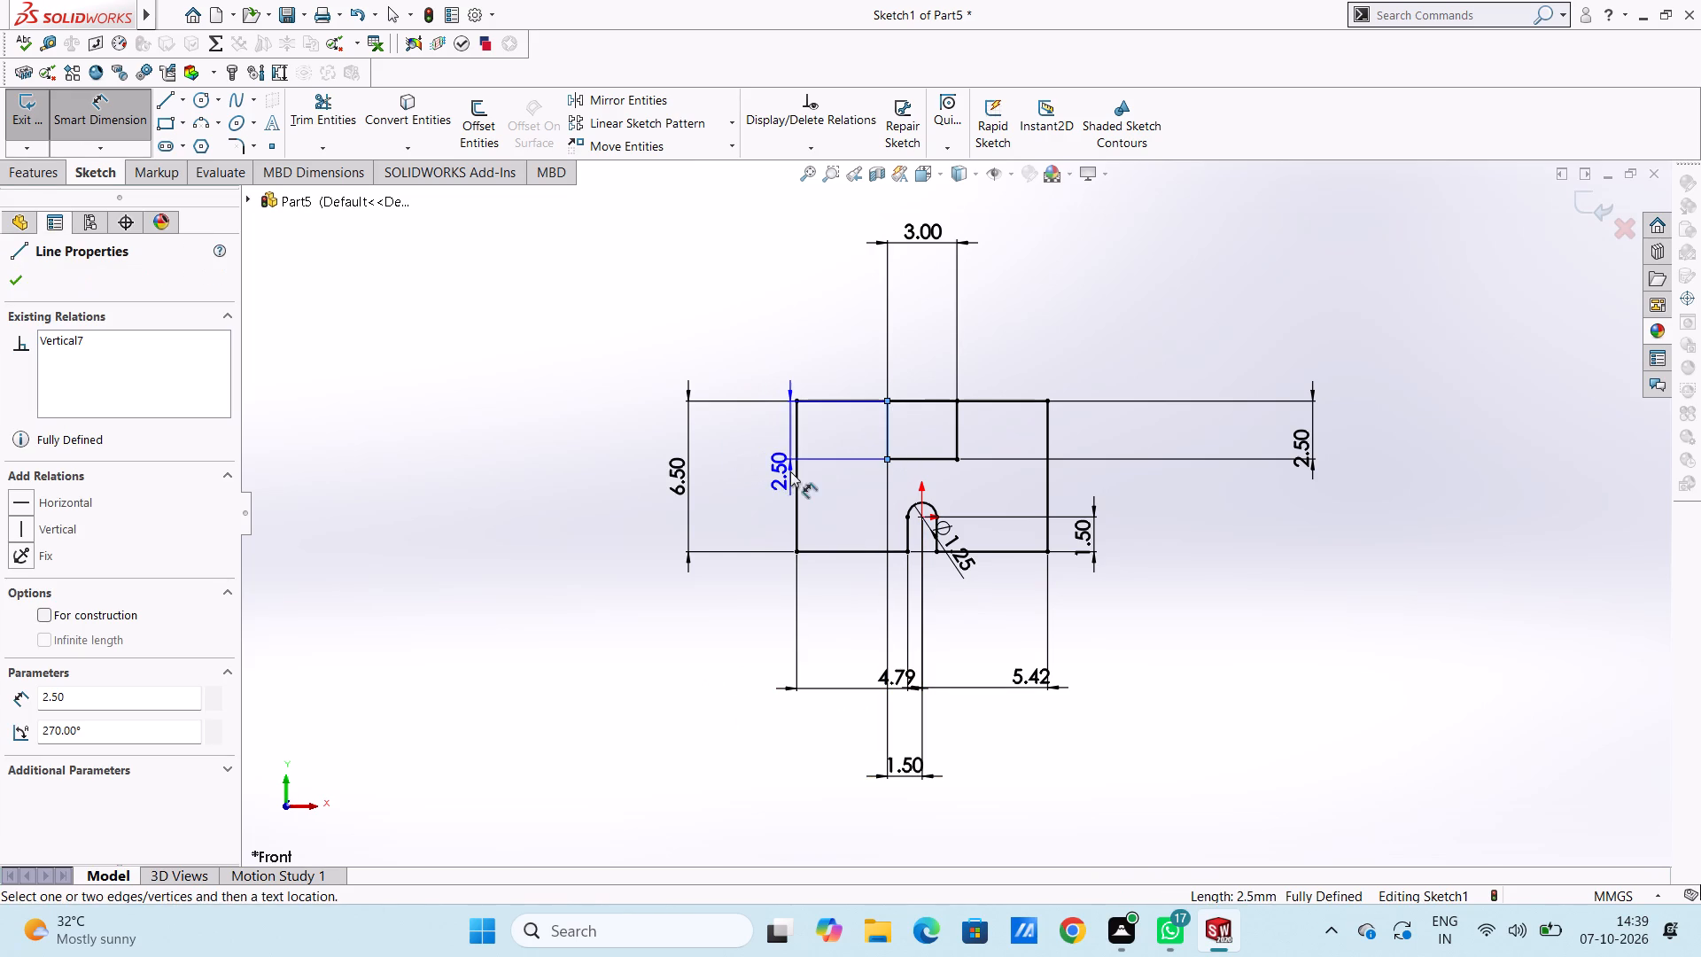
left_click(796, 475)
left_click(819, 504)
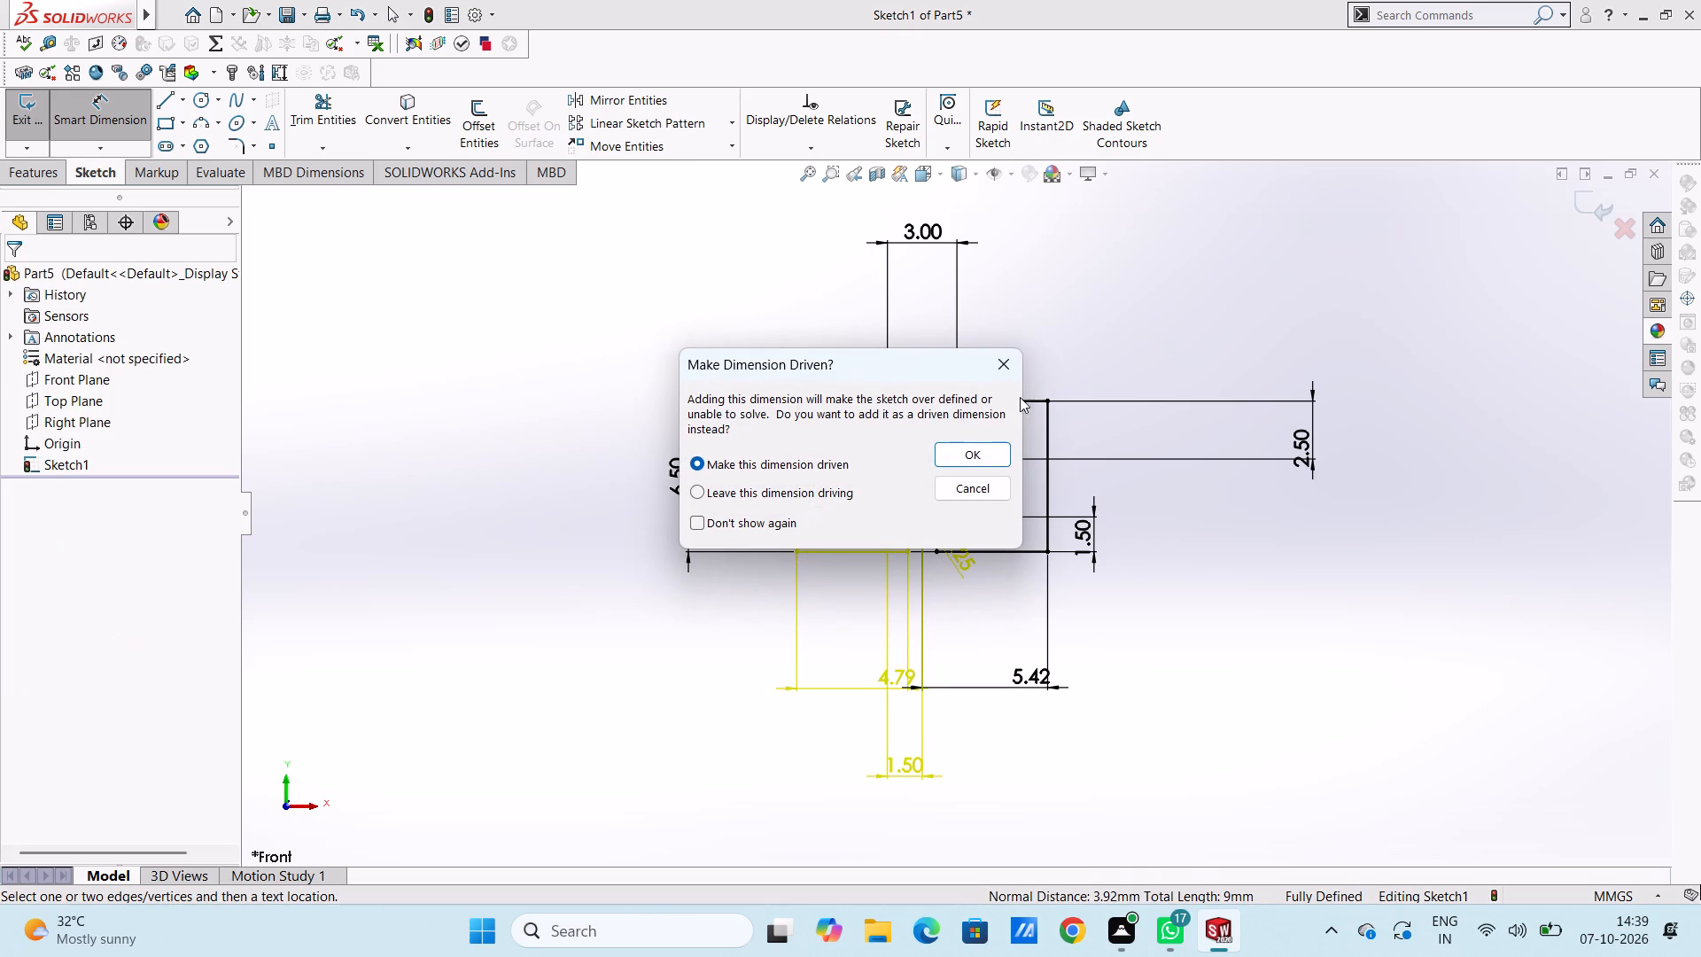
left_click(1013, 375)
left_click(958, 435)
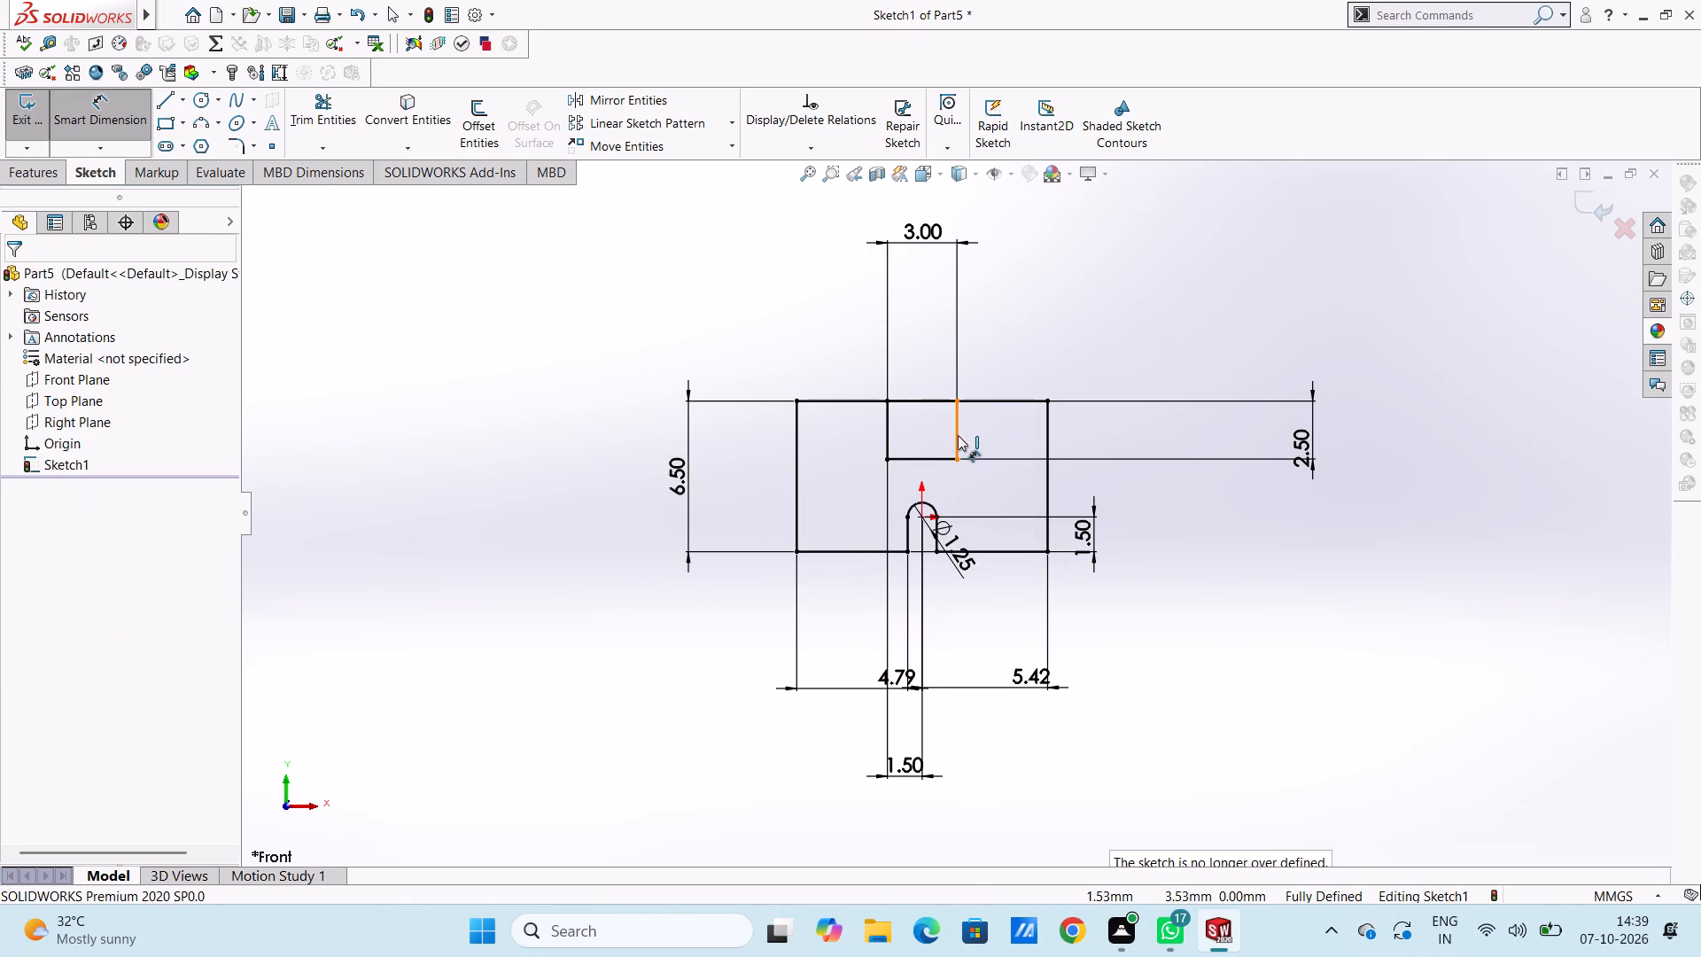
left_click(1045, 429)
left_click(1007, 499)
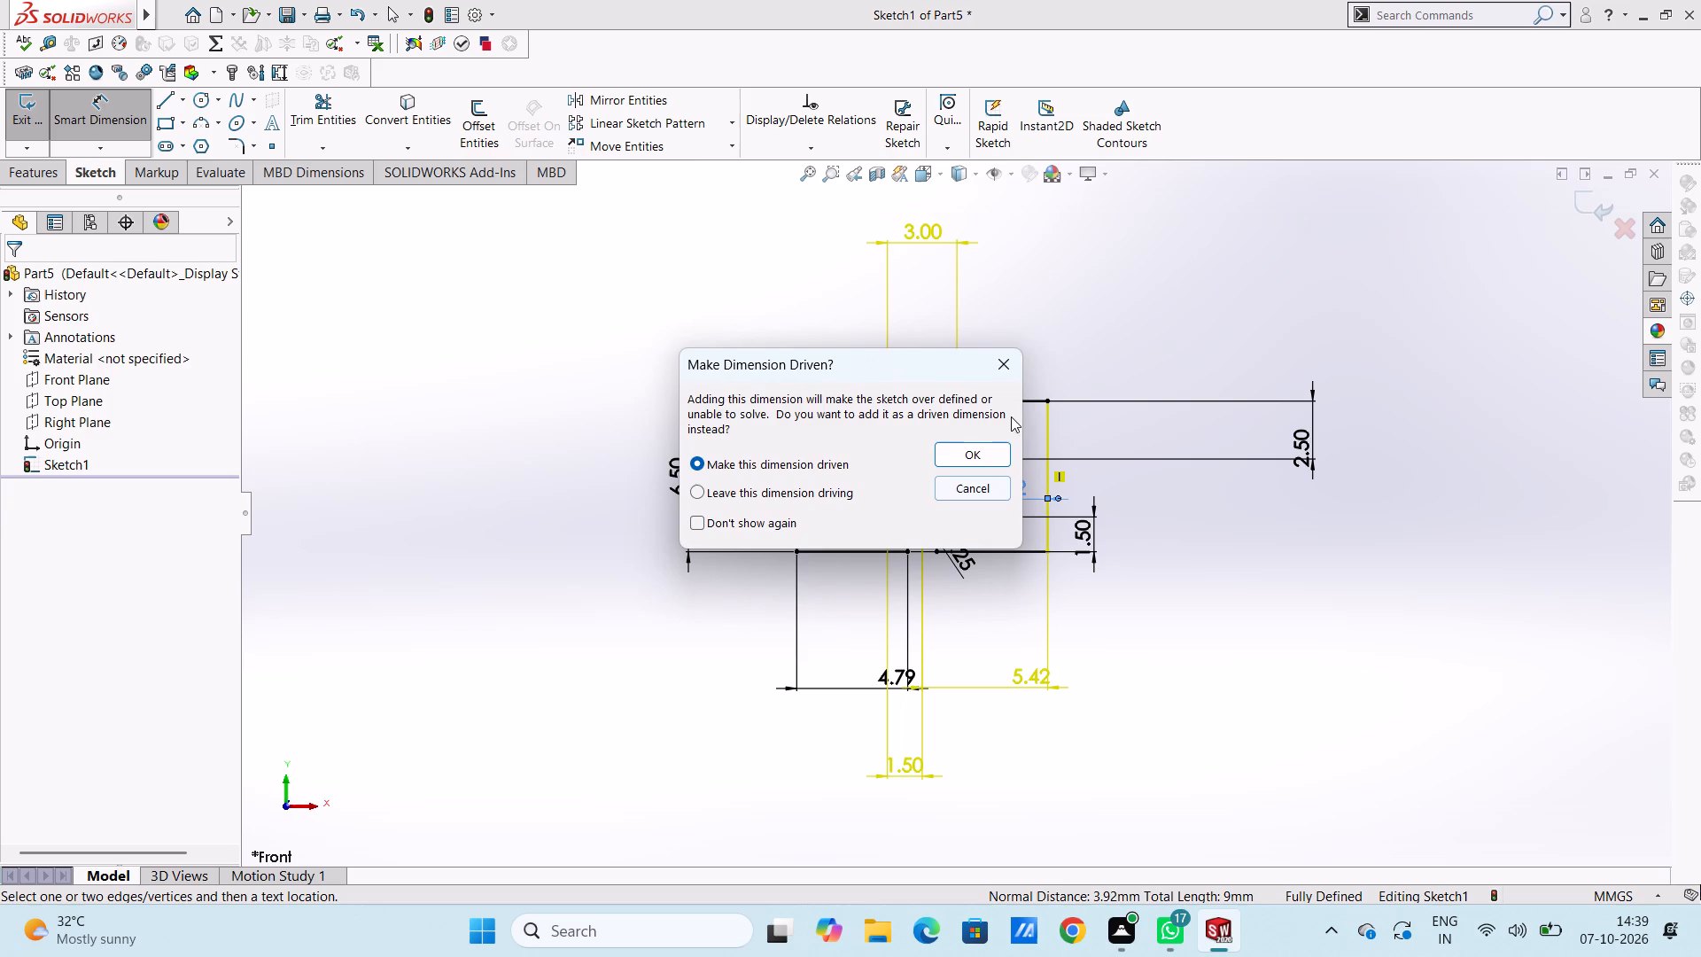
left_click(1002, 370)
Trim away the profile's top line between the rectangle's two sides, leaving an open rectangular notch.
scroll(1115, 464, "up", 1)
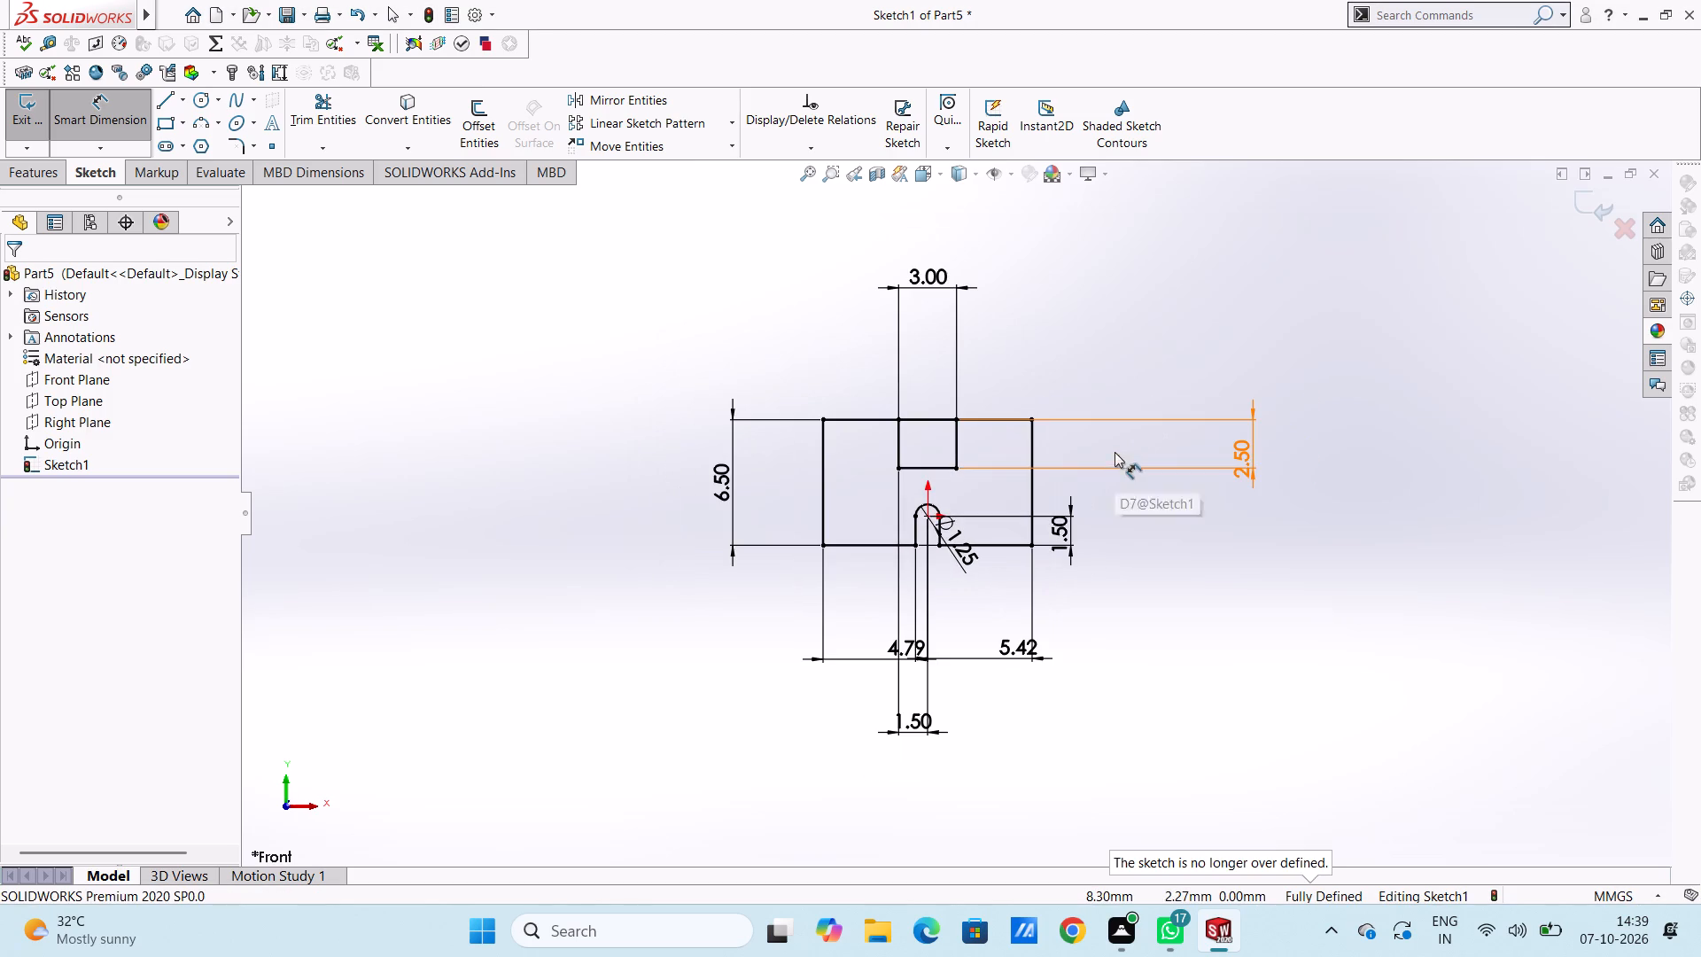
scroll(884, 409, "down", 4)
scroll(1199, 560, "up", 2)
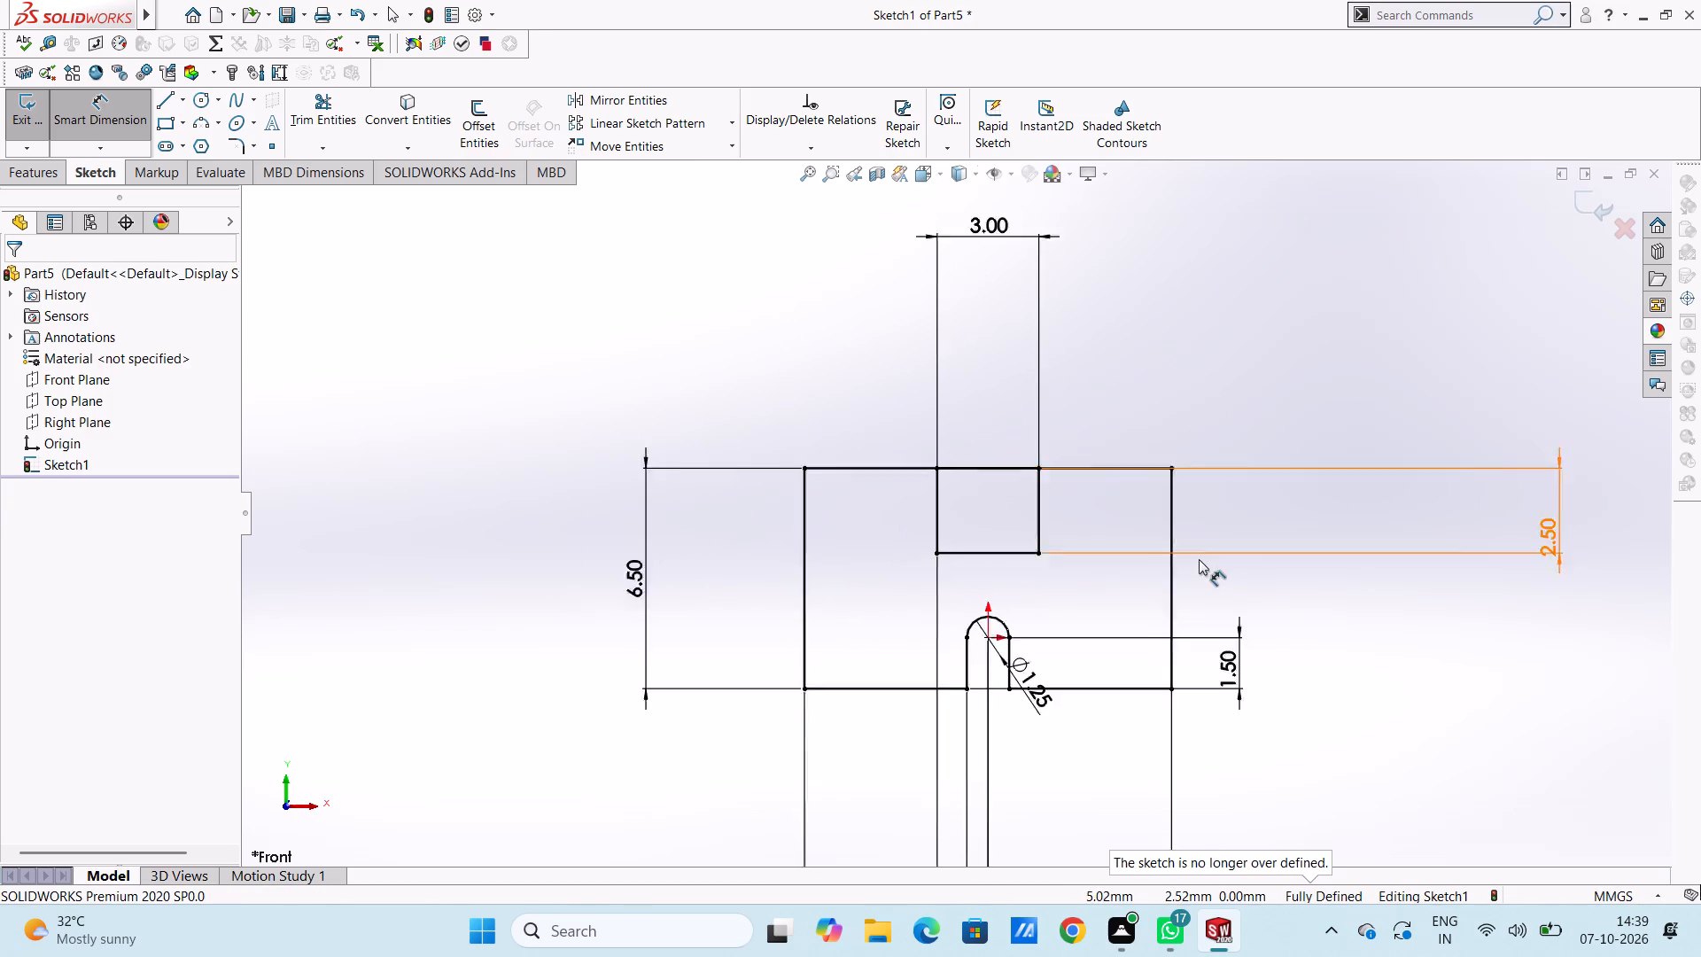
scroll(1199, 559, "up", 2)
scroll(1157, 589, "down", 3)
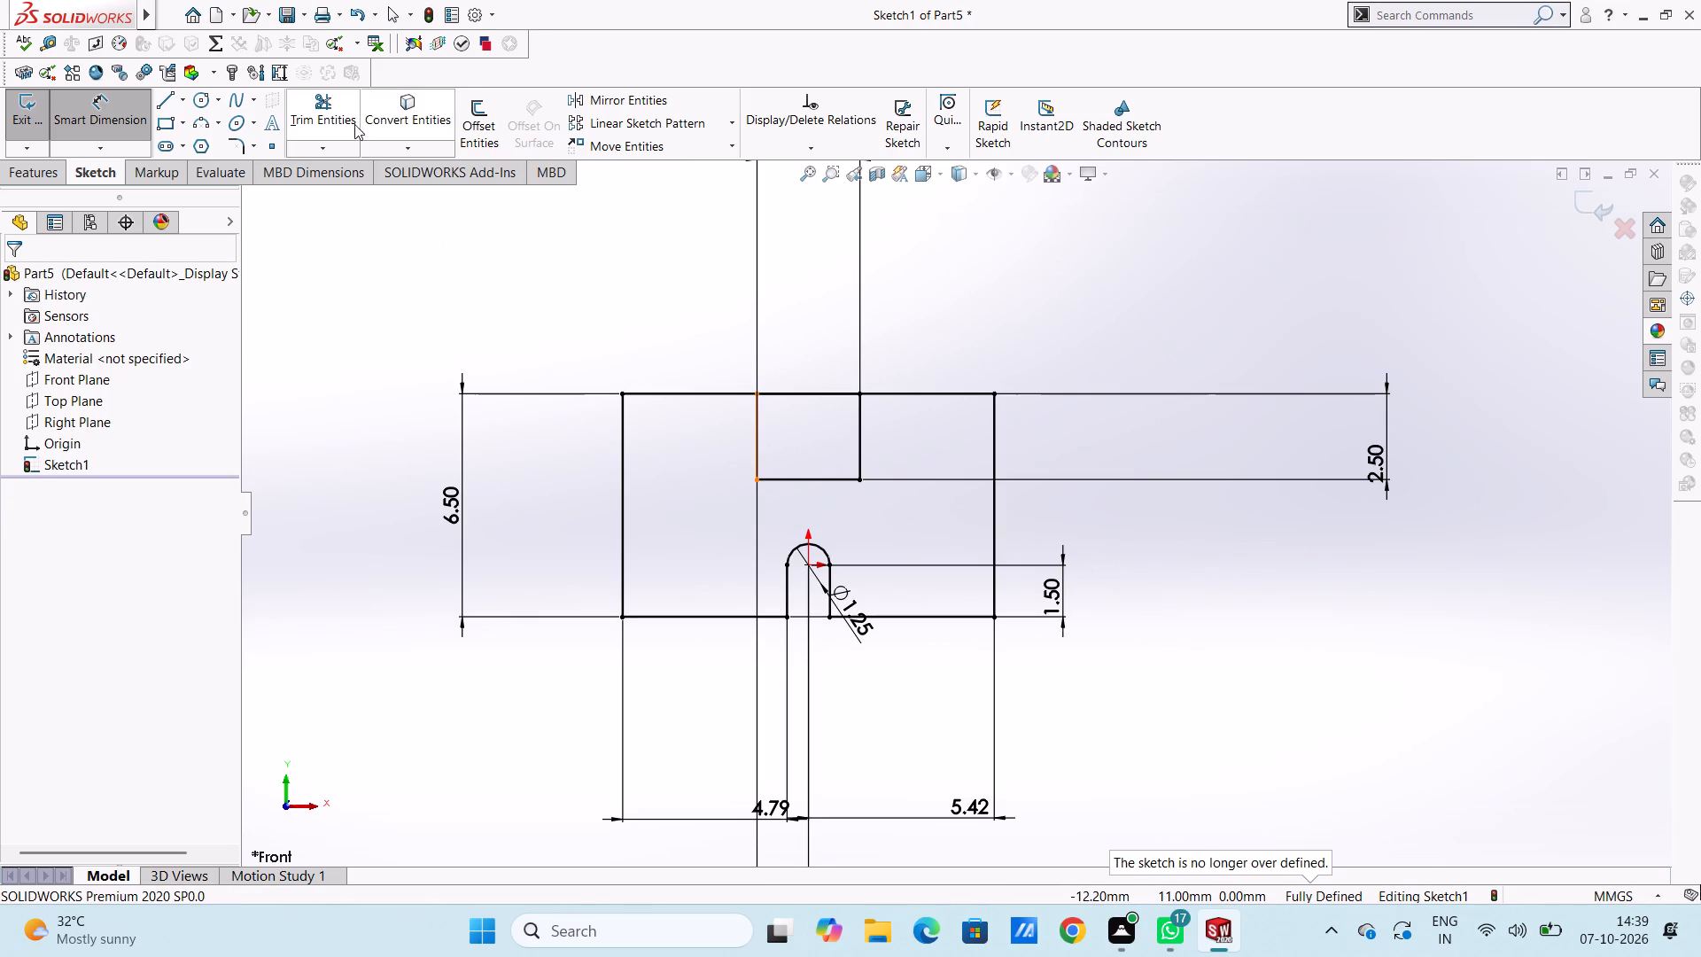
left_click(341, 115)
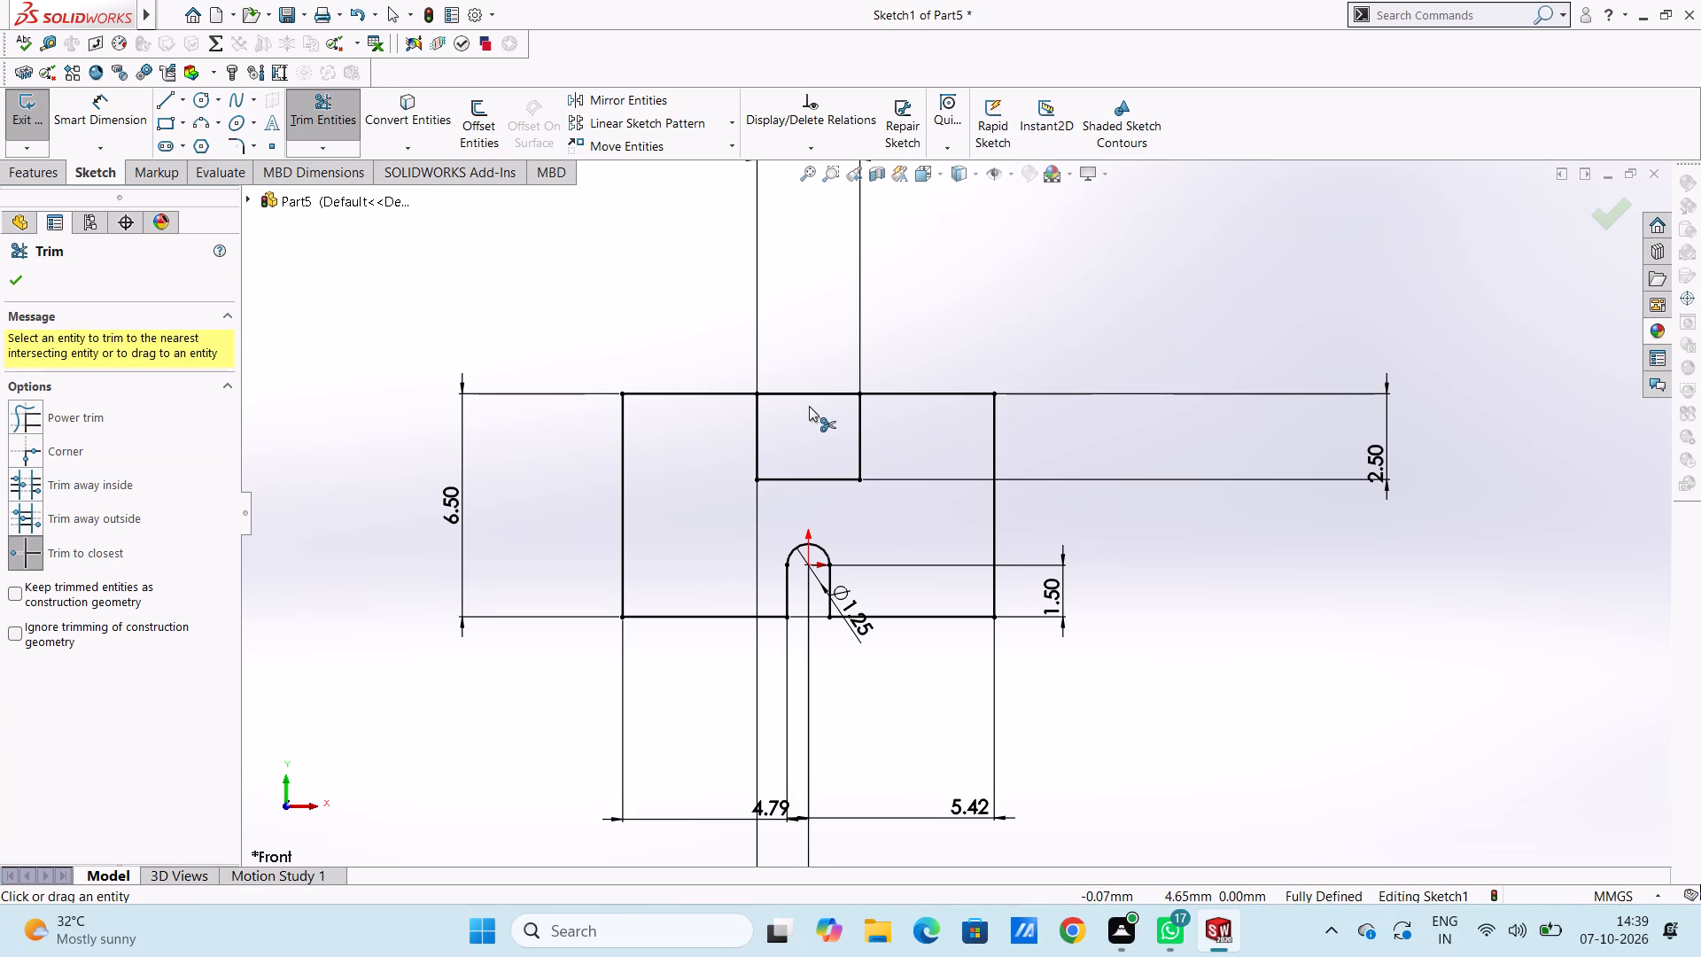
triple_click(813, 393)
triple_click(813, 393)
Move the arch's diameter dimension out beyond the profile's upper right corner and set the diameter to 2.5 mm.
scroll(803, 416, "up", 3)
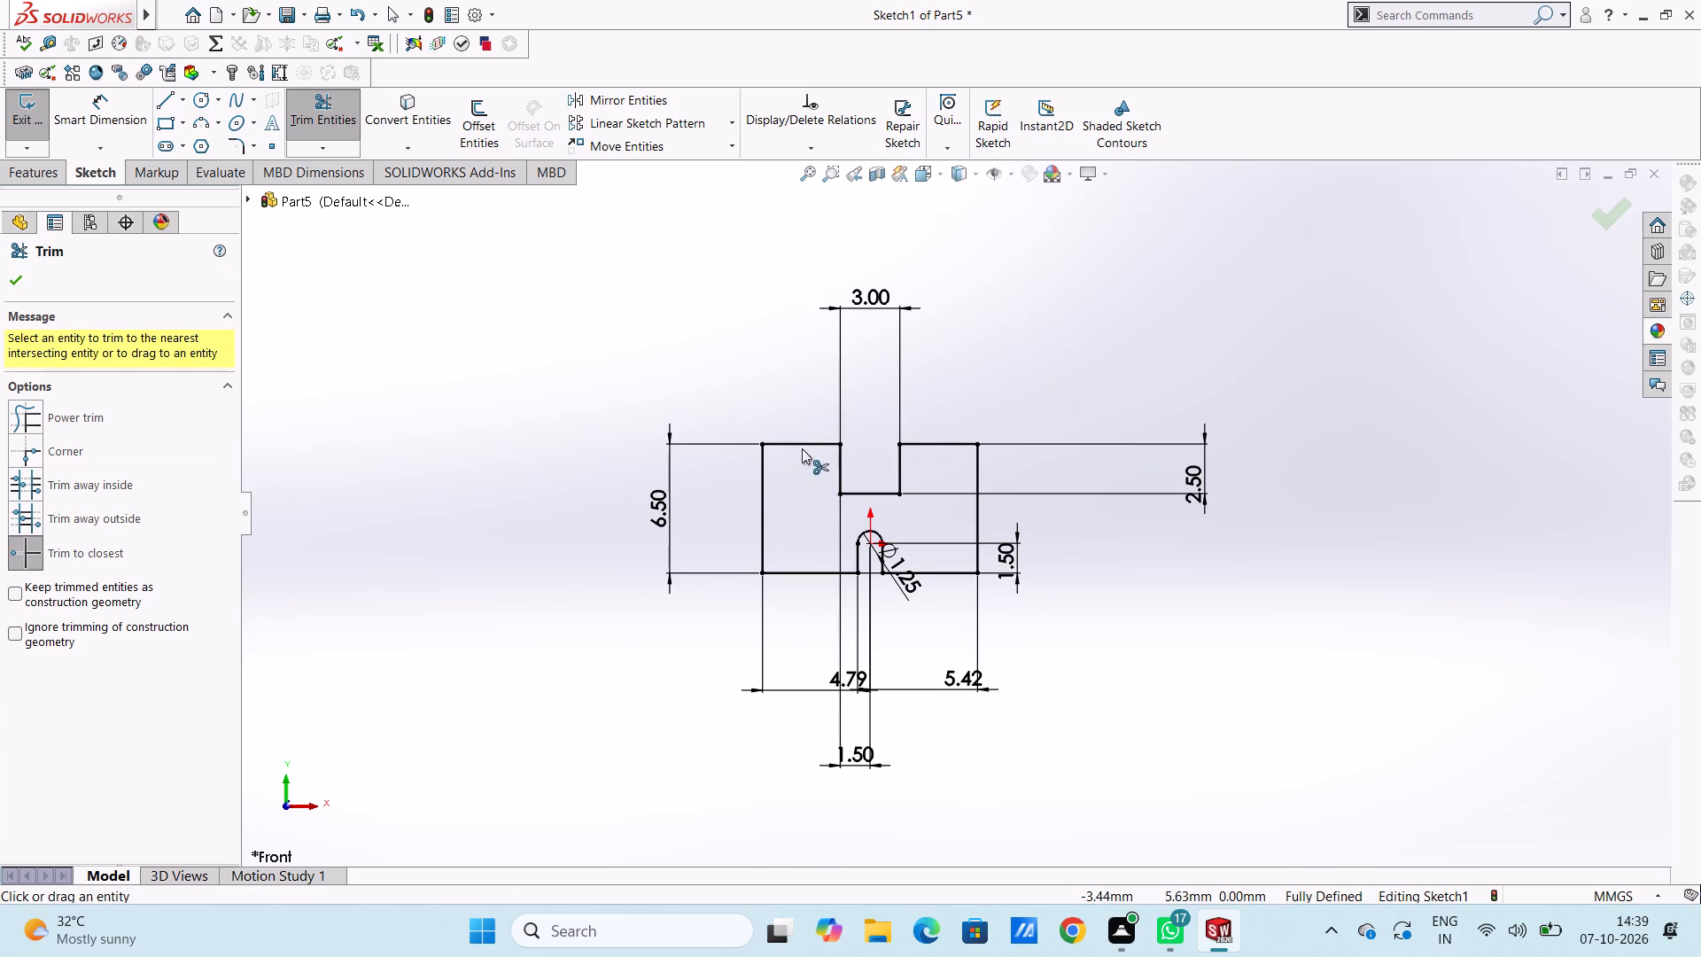
scroll(921, 599, "down", 2)
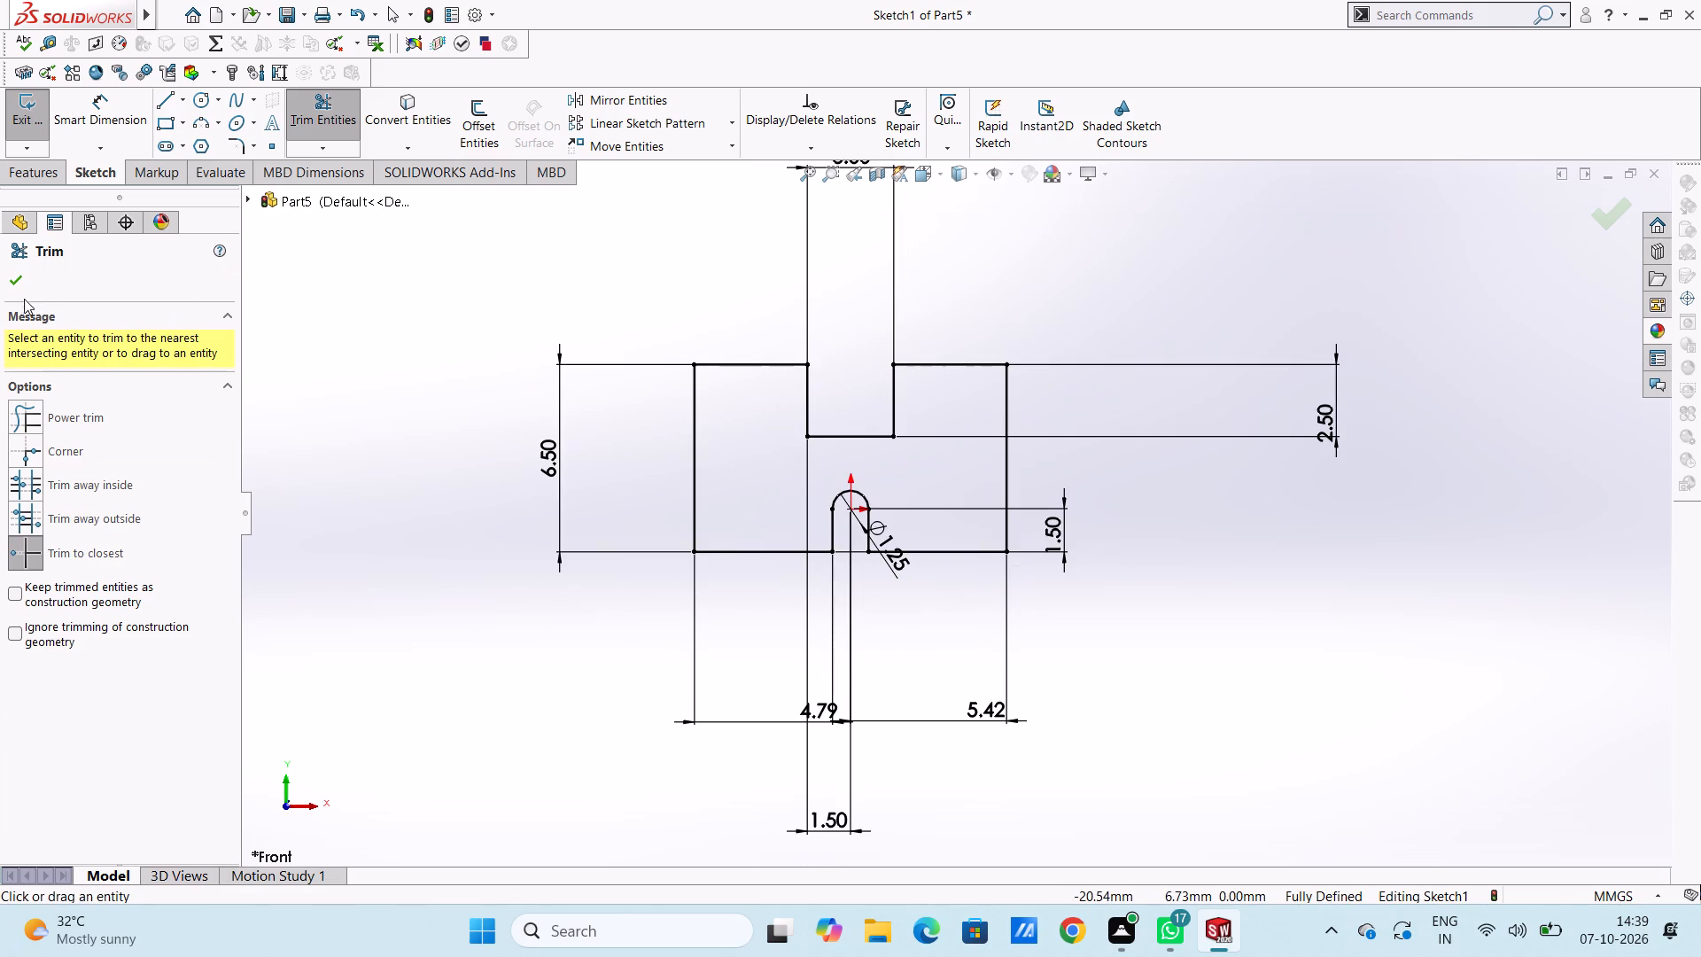
left_click(16, 284)
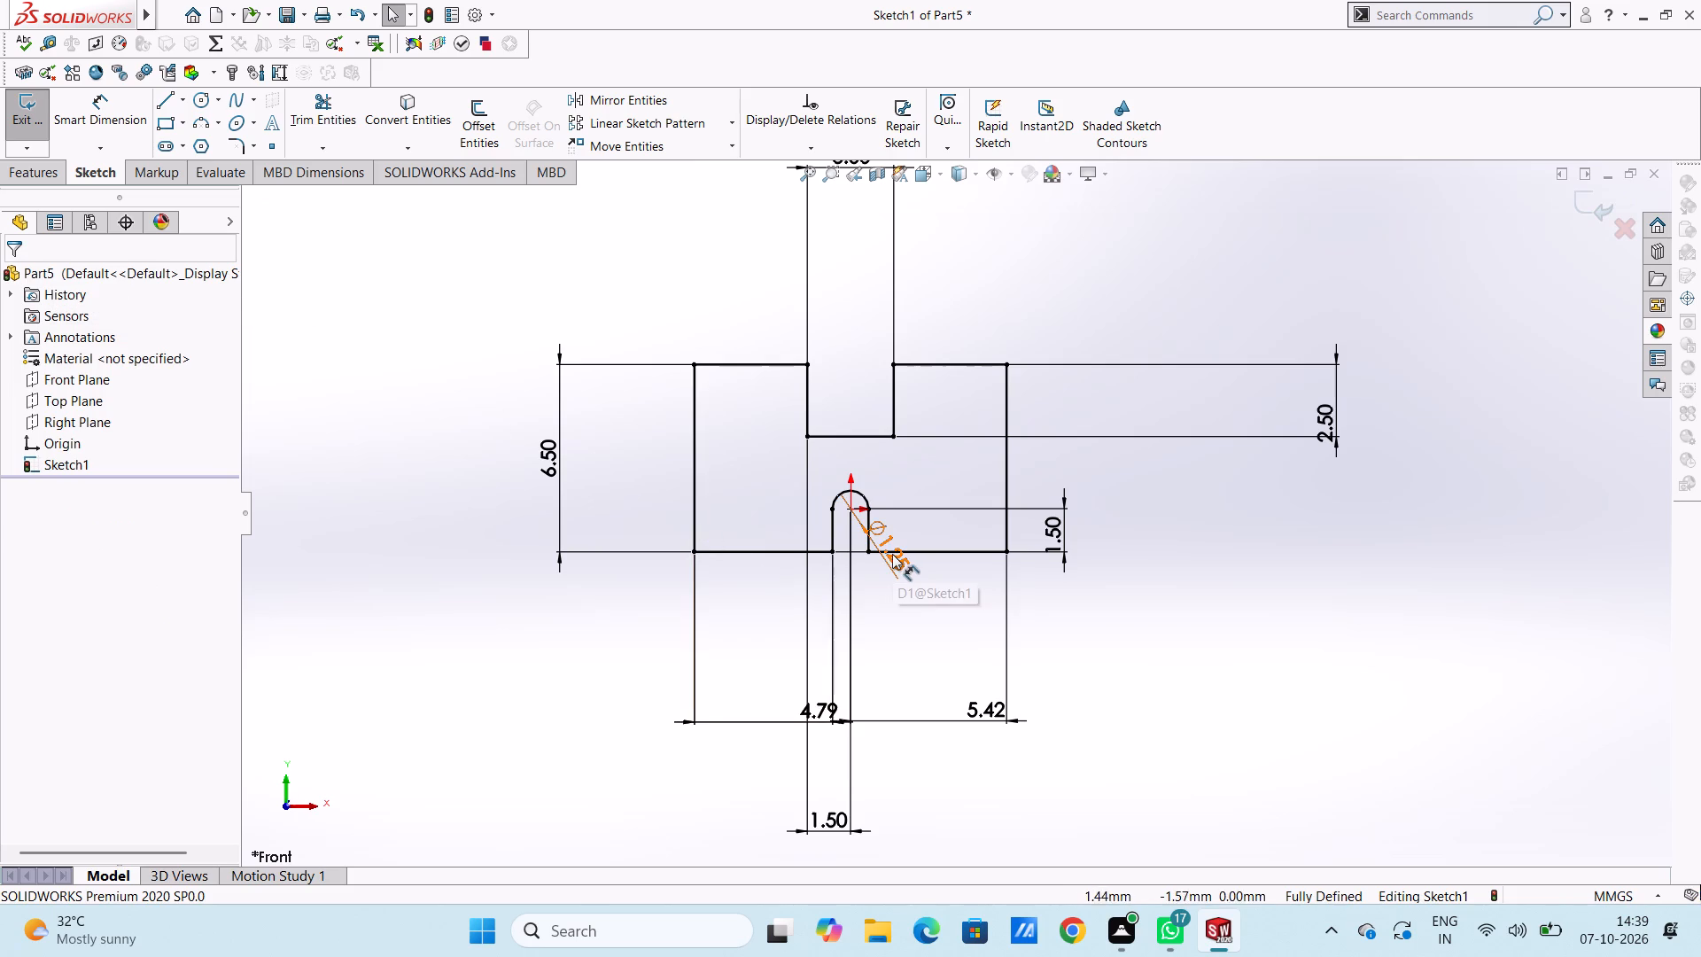
left_click_drag(892, 554, 1303, 315)
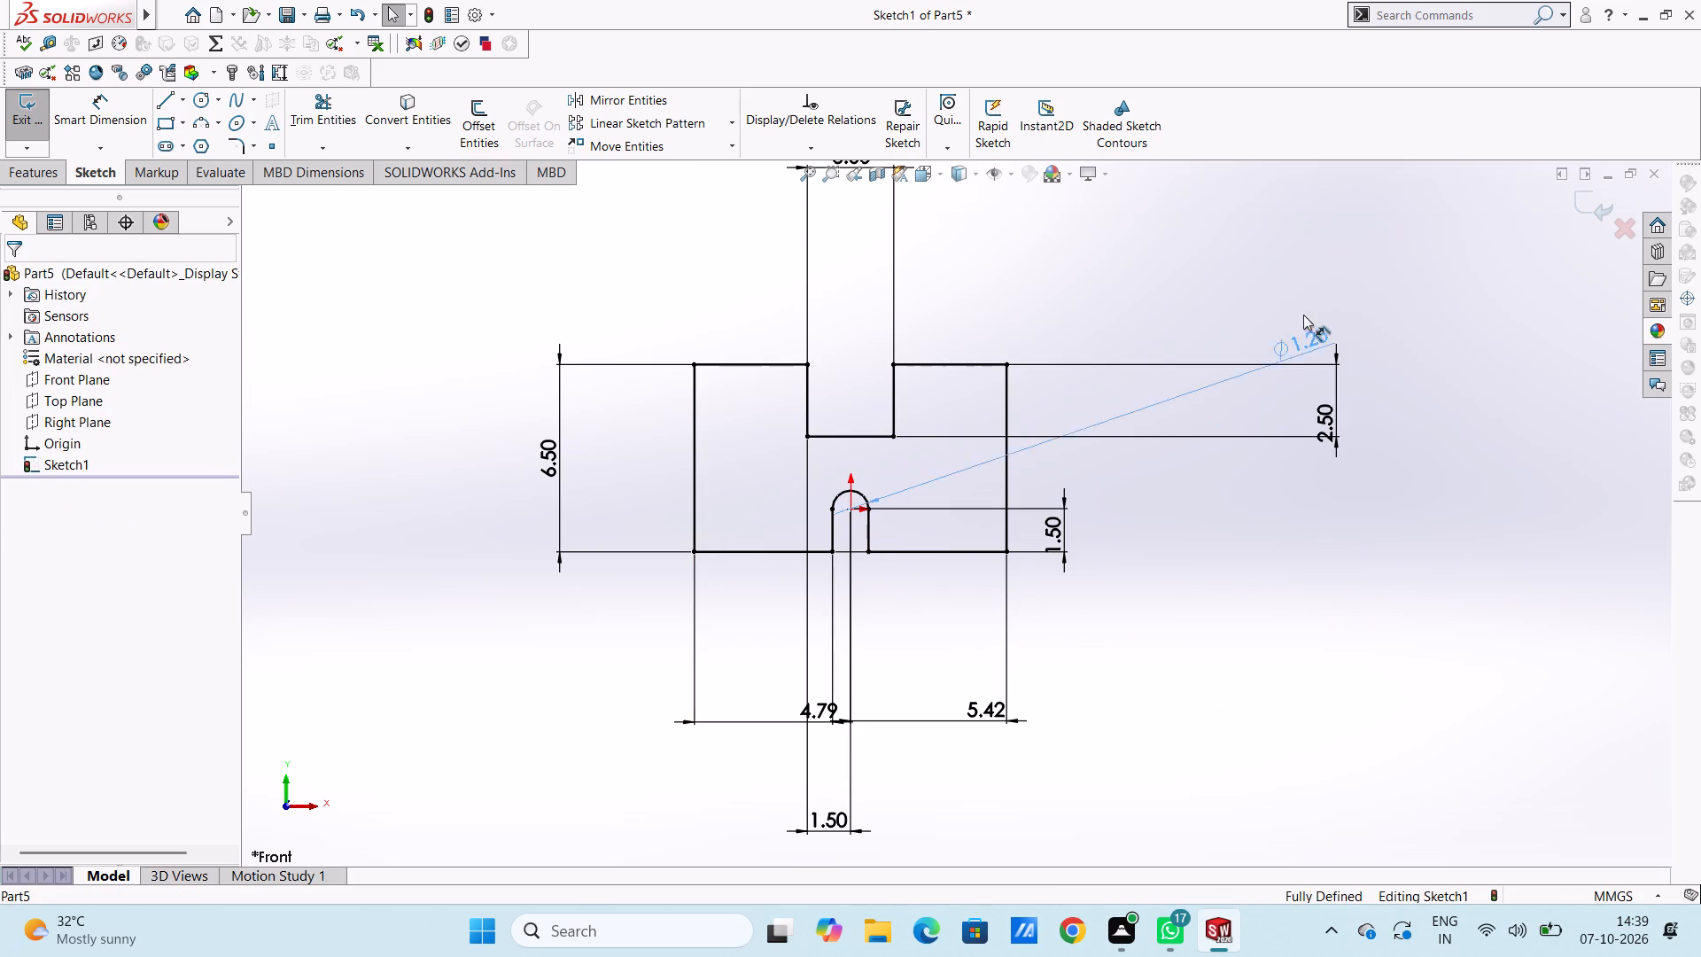
left_click_drag(1303, 315, 1237, 237)
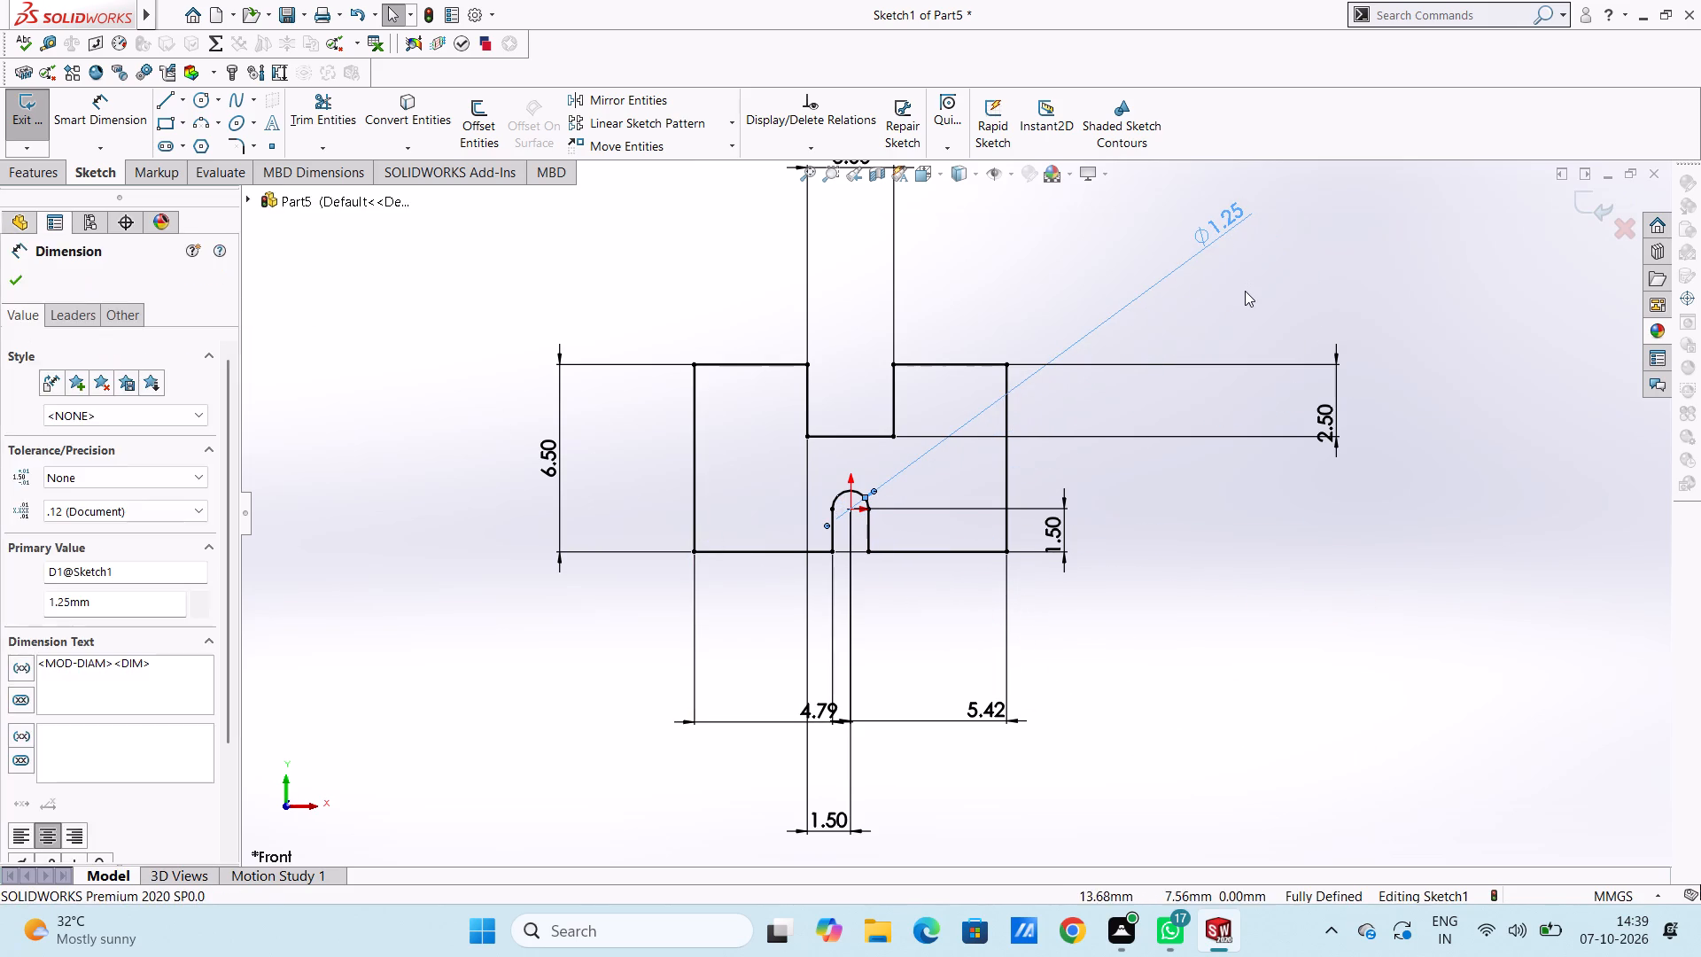
left_click(1245, 291)
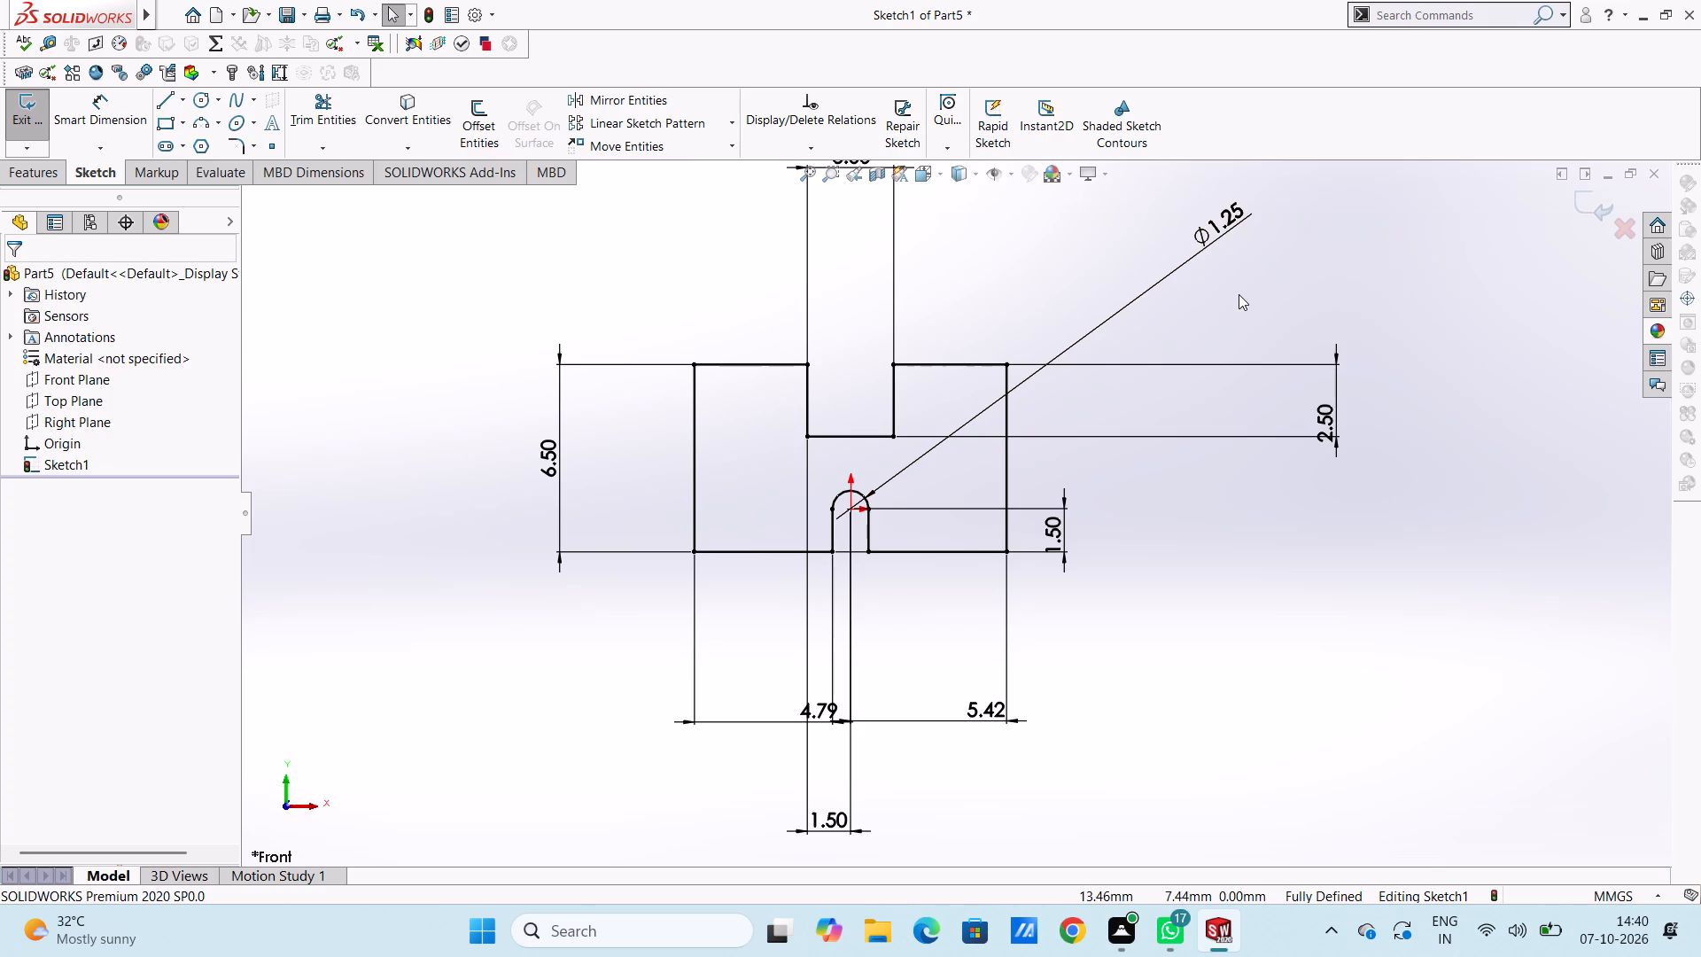
double_click(1231, 218)
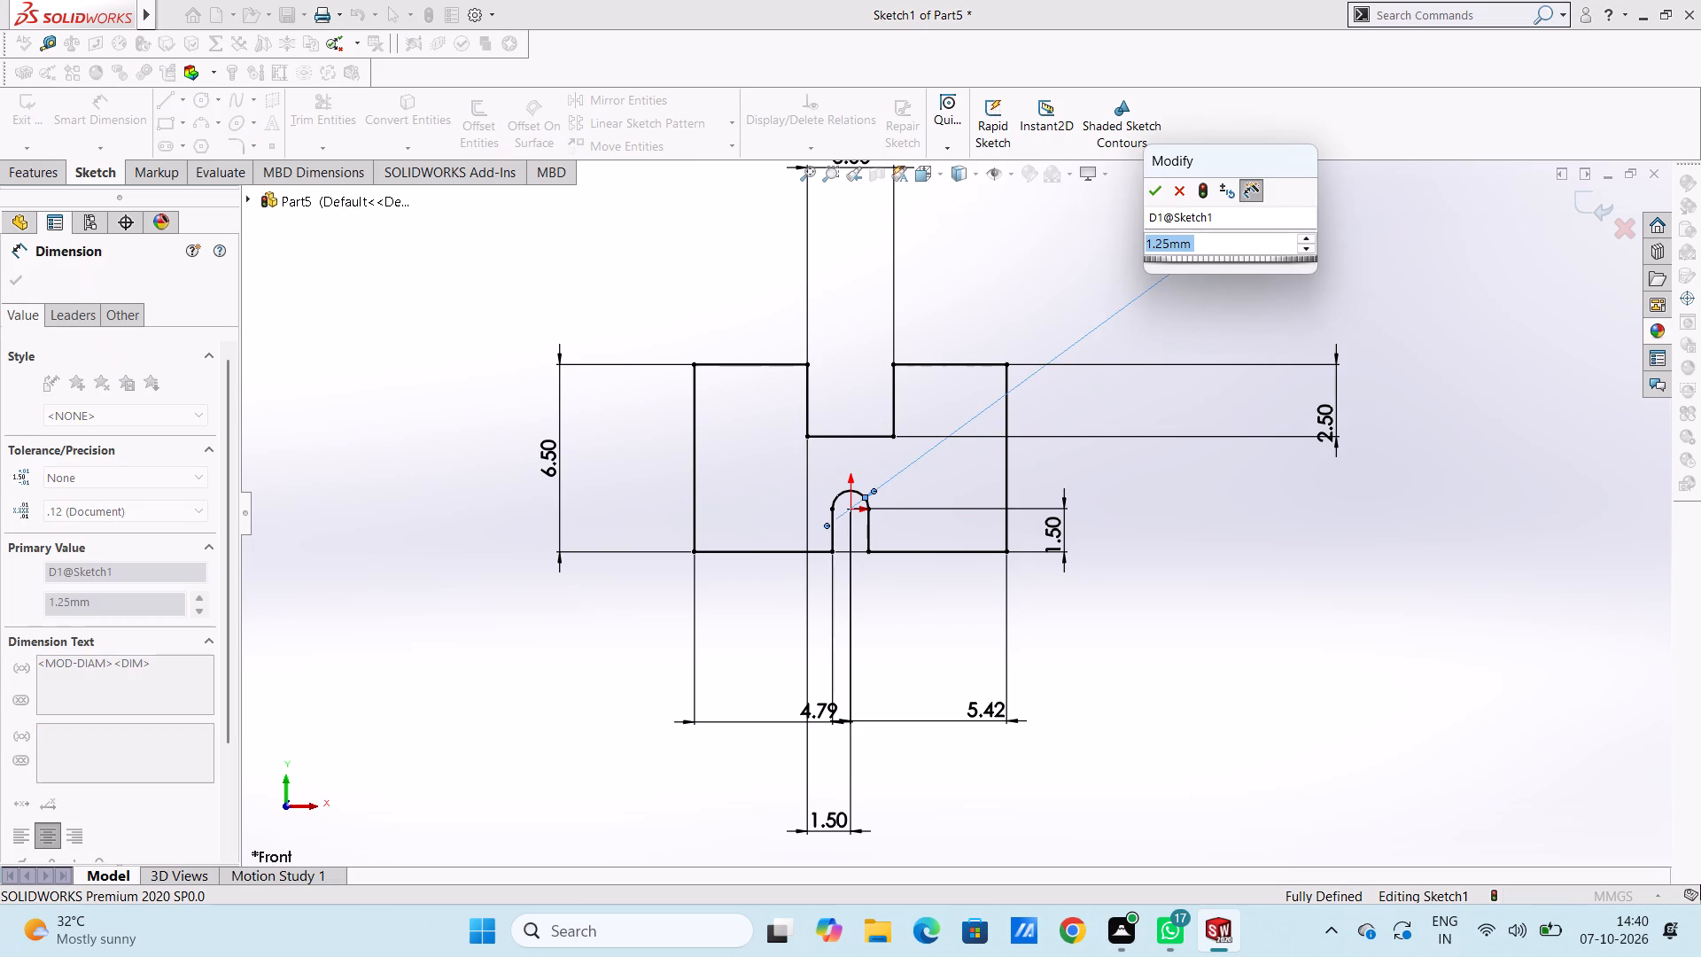
type("2.5")
key("Return")
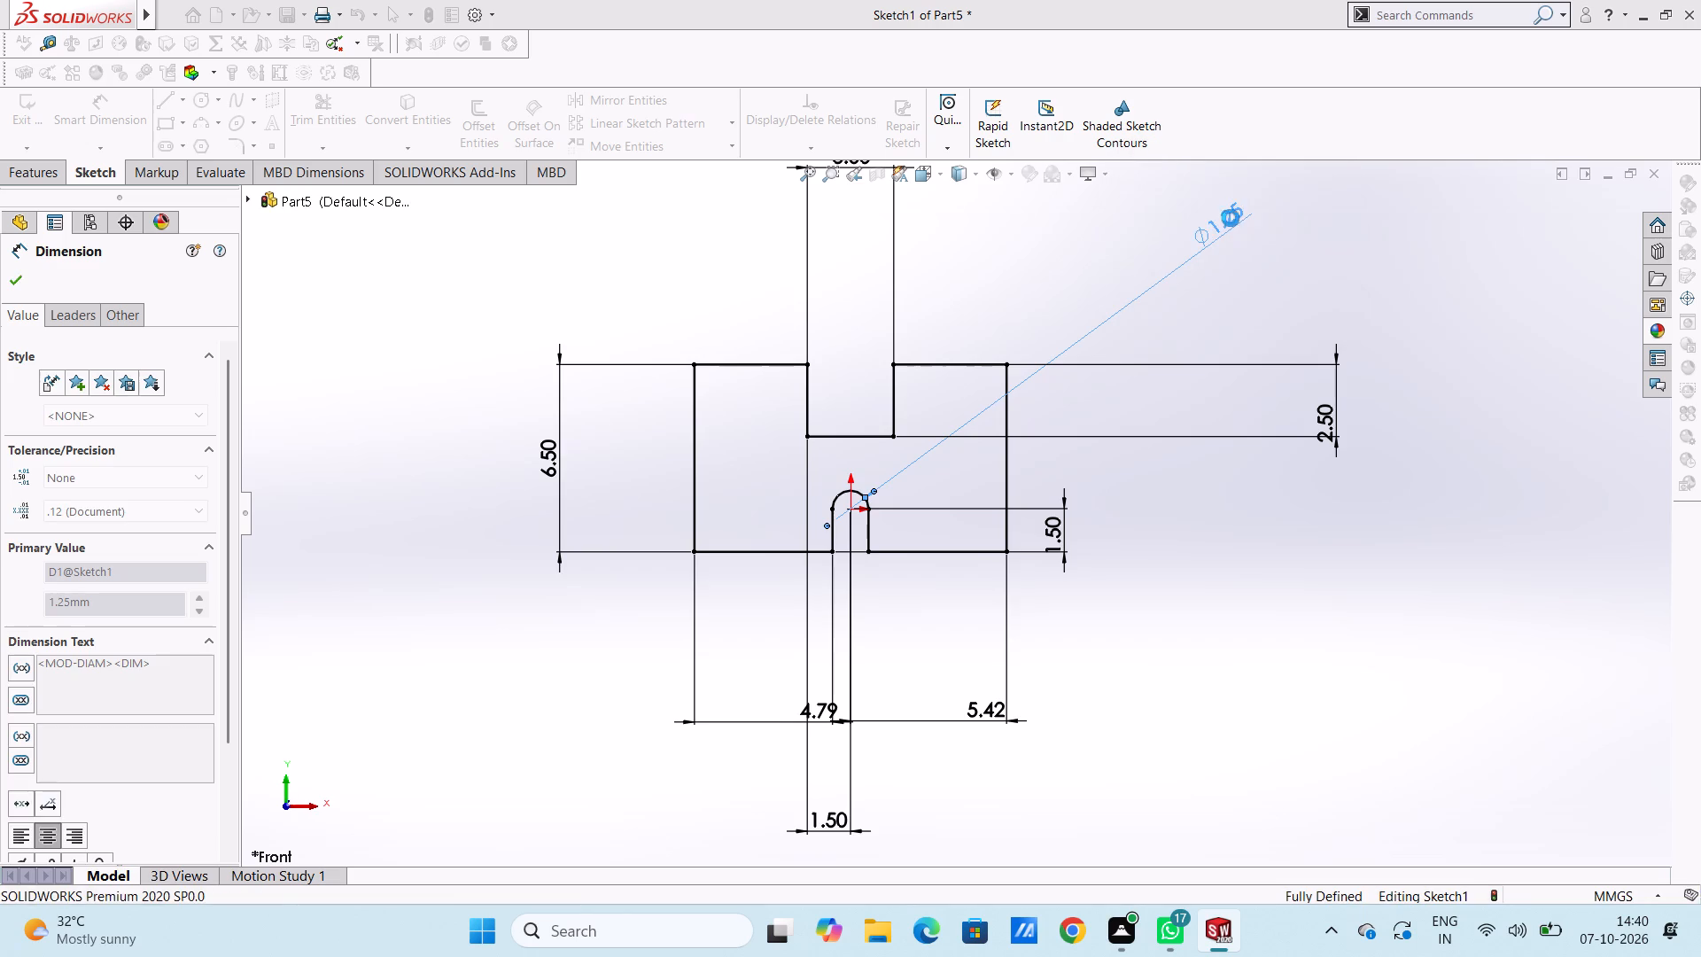
left_click(1001, 236)
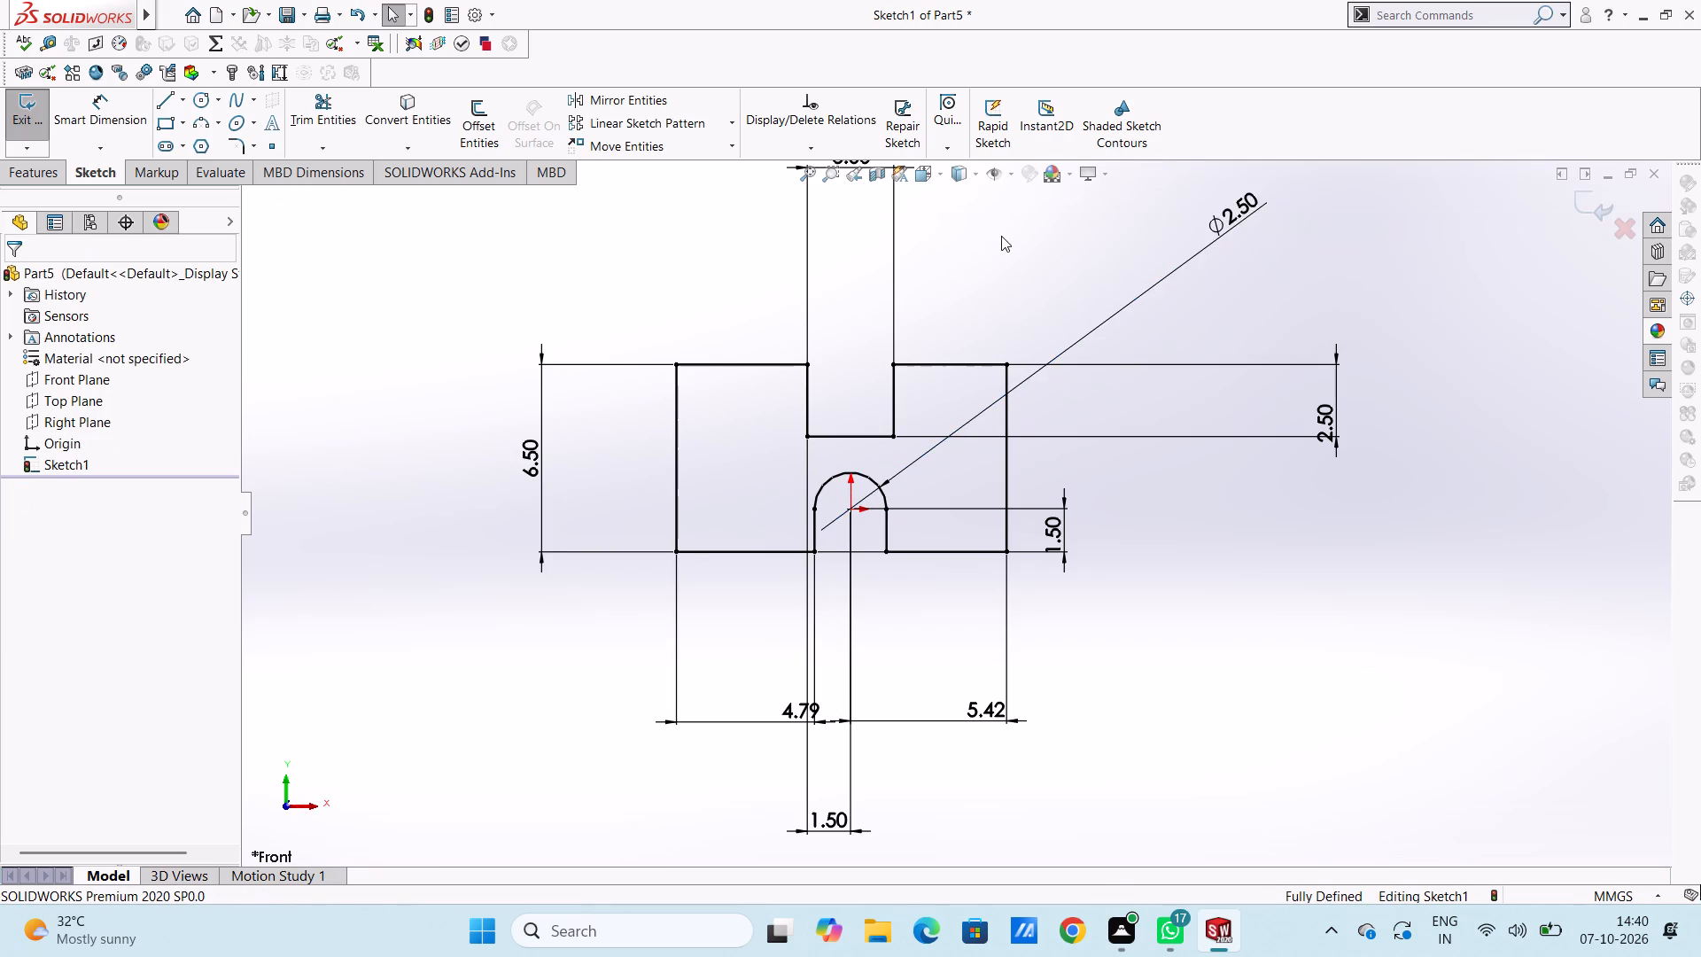
Examine the updated profile sketch and its dimensions up close and at an angle.
scroll(909, 471, "up", 2)
scroll(907, 597, "down", 2)
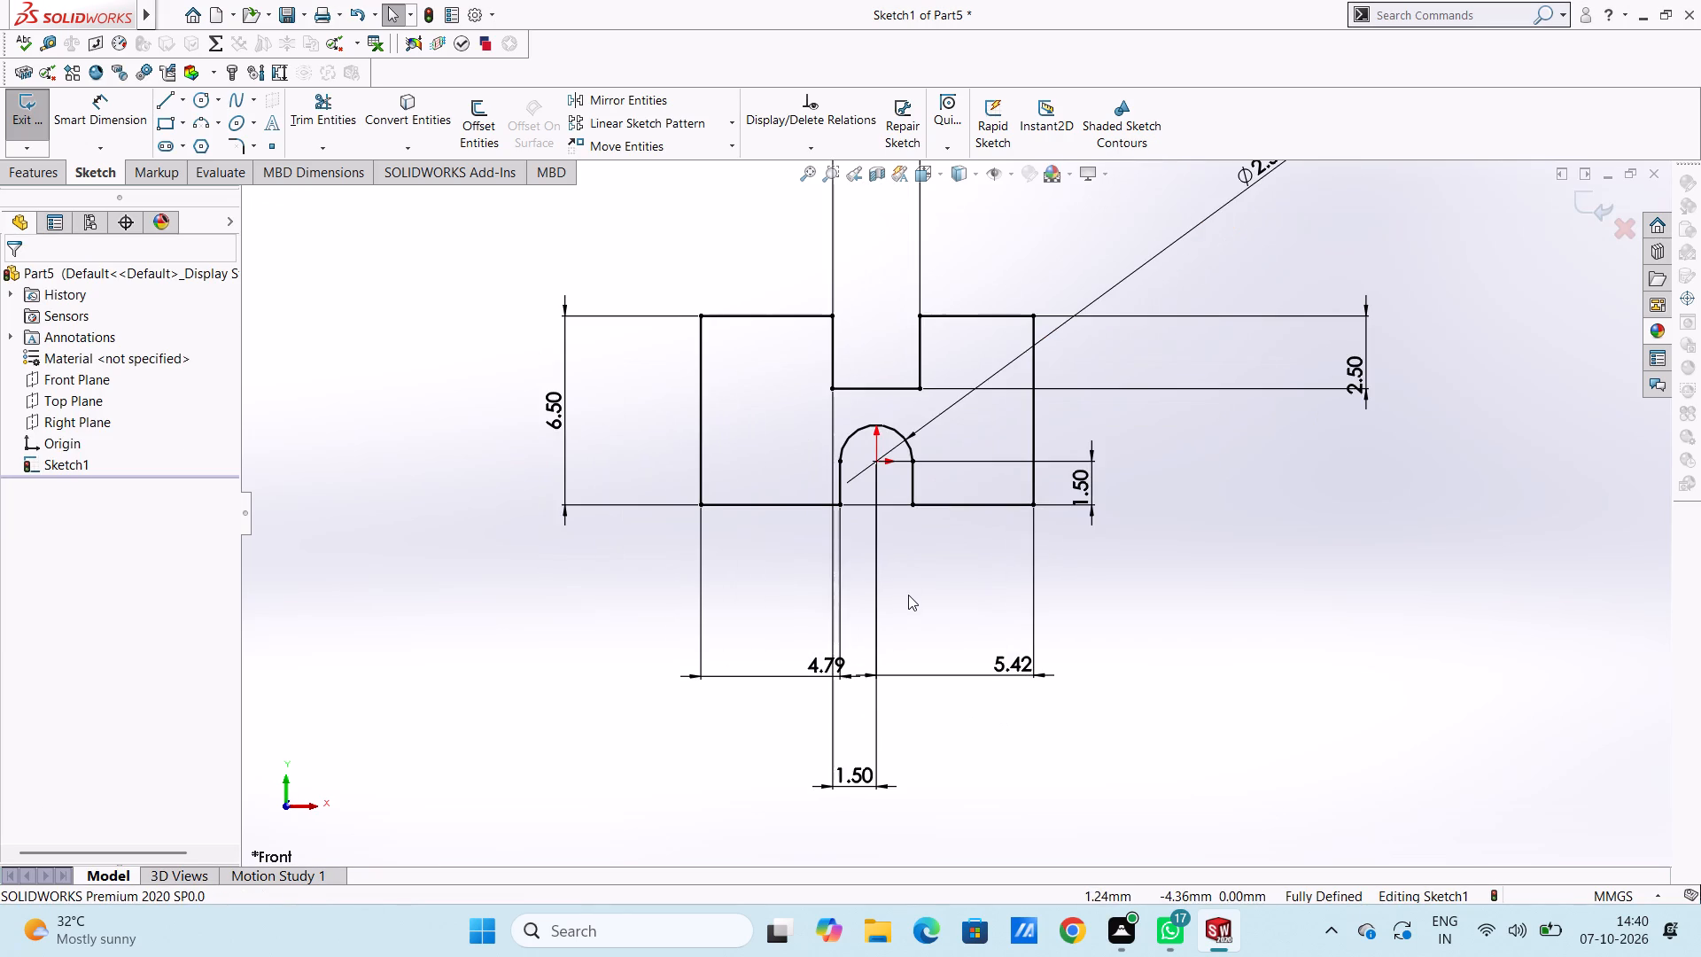
scroll(920, 563, "down", 1)
scroll(920, 563, "up", 1)
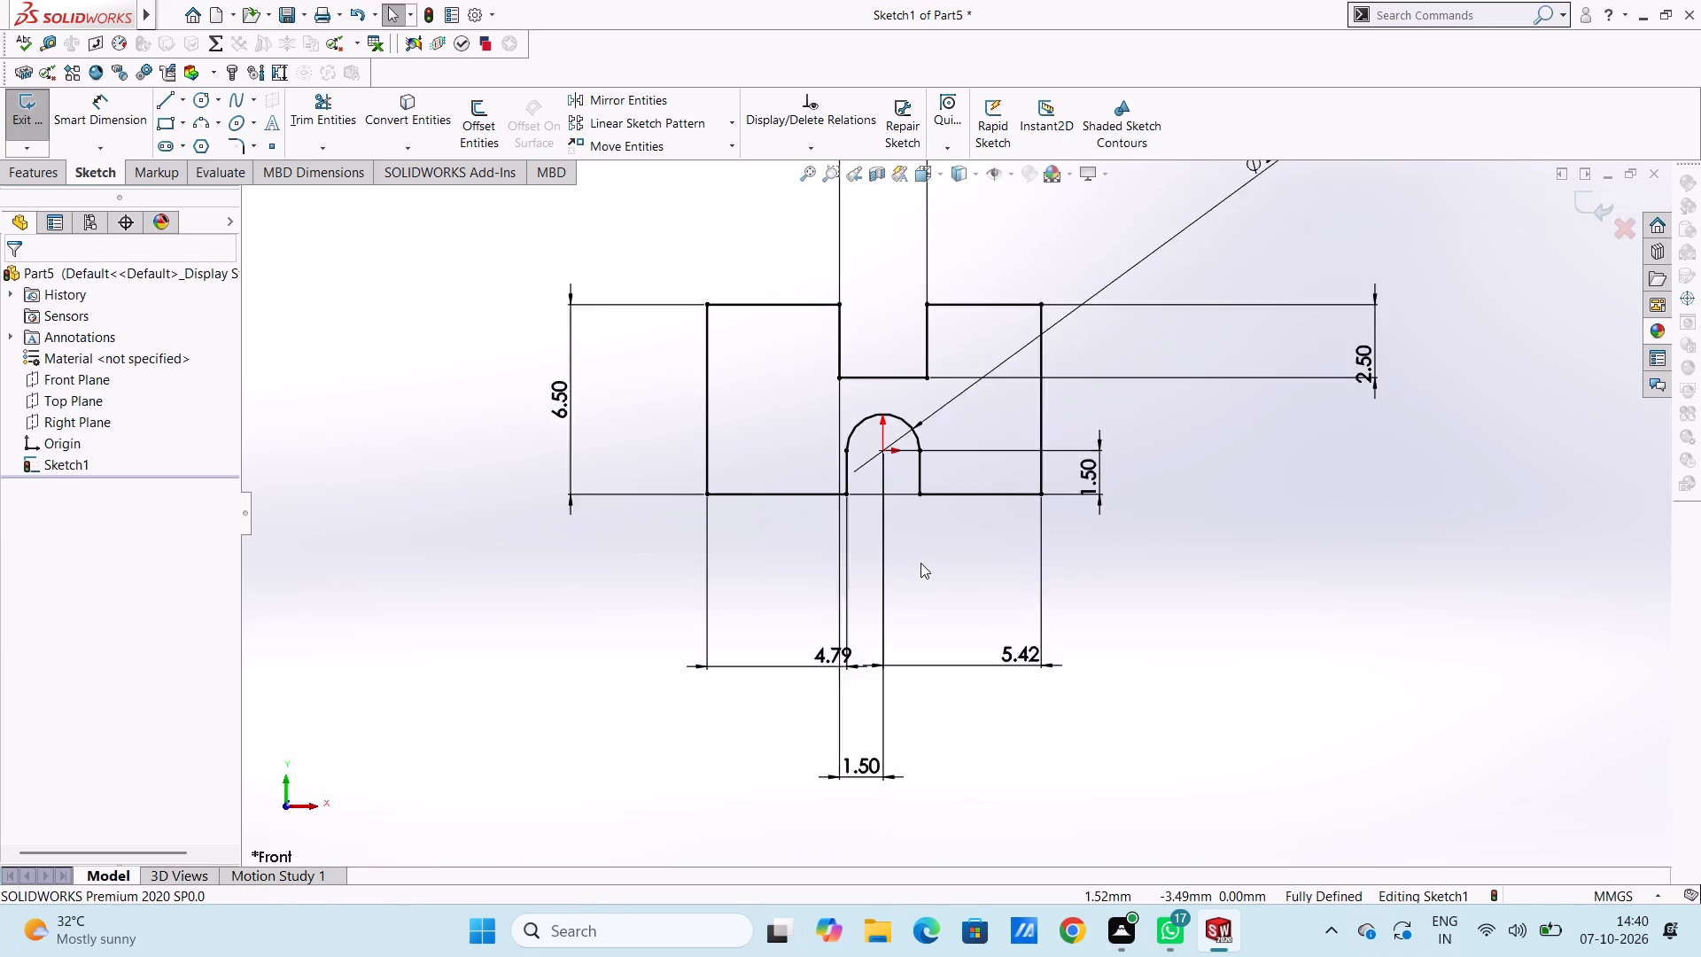
scroll(920, 563, "up", 2)
scroll(924, 549, "down", 3)
scroll(916, 444, "down", 3)
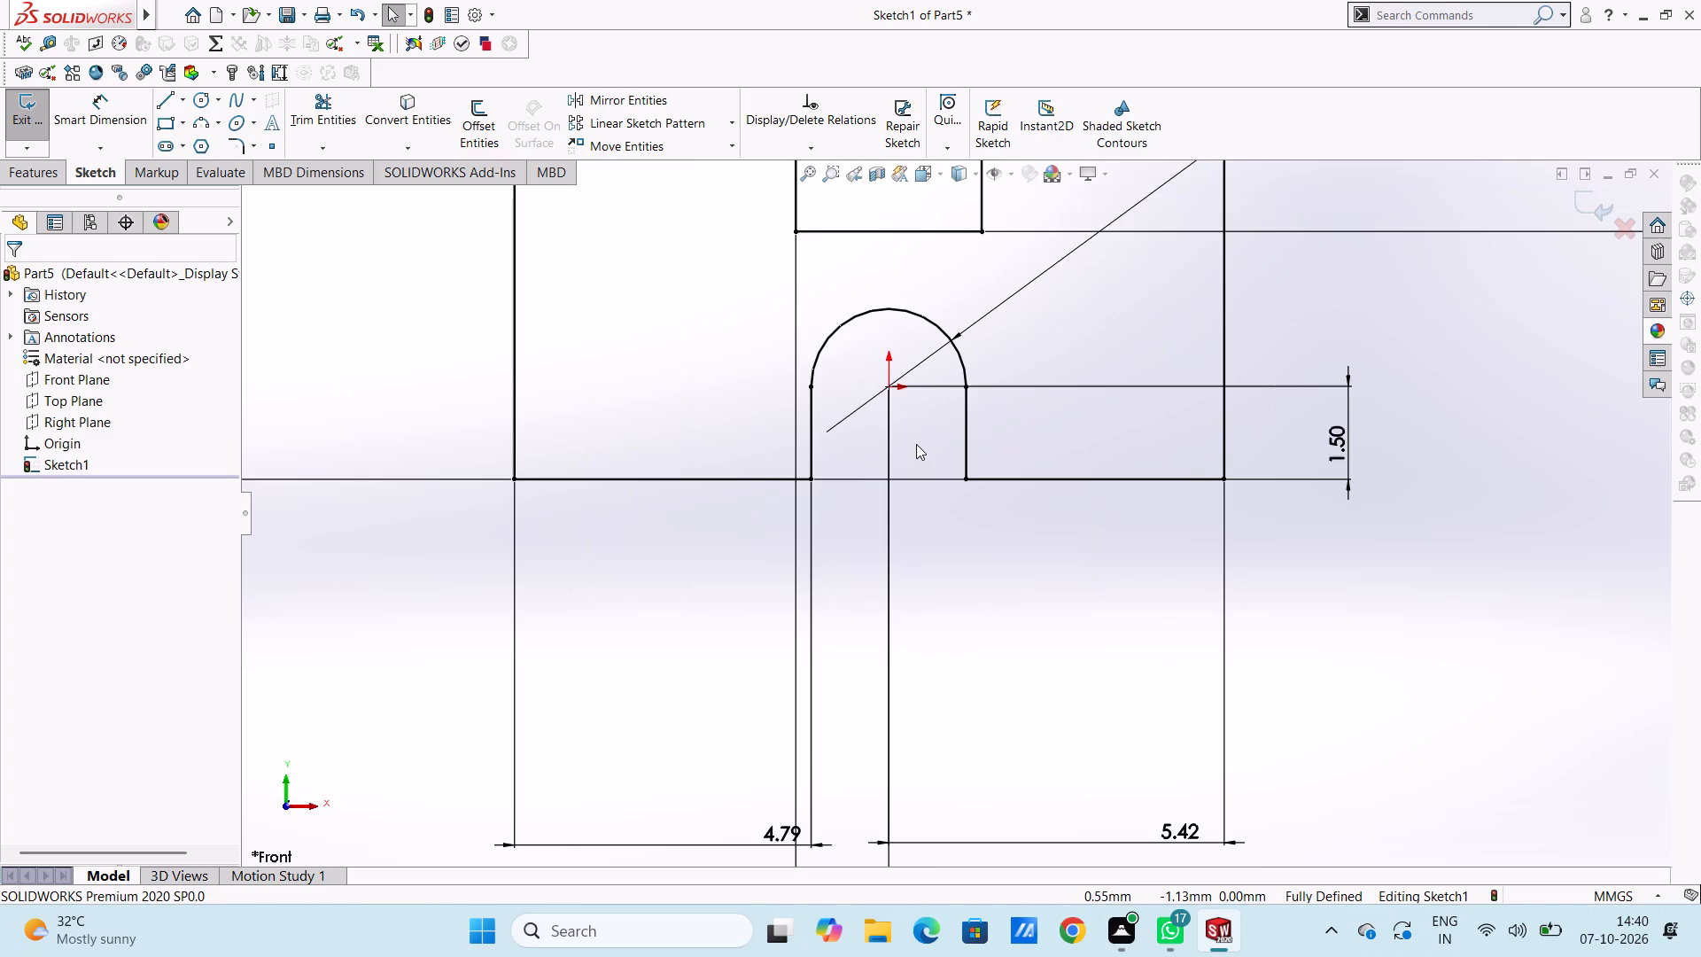
scroll(916, 444, "up", 4)
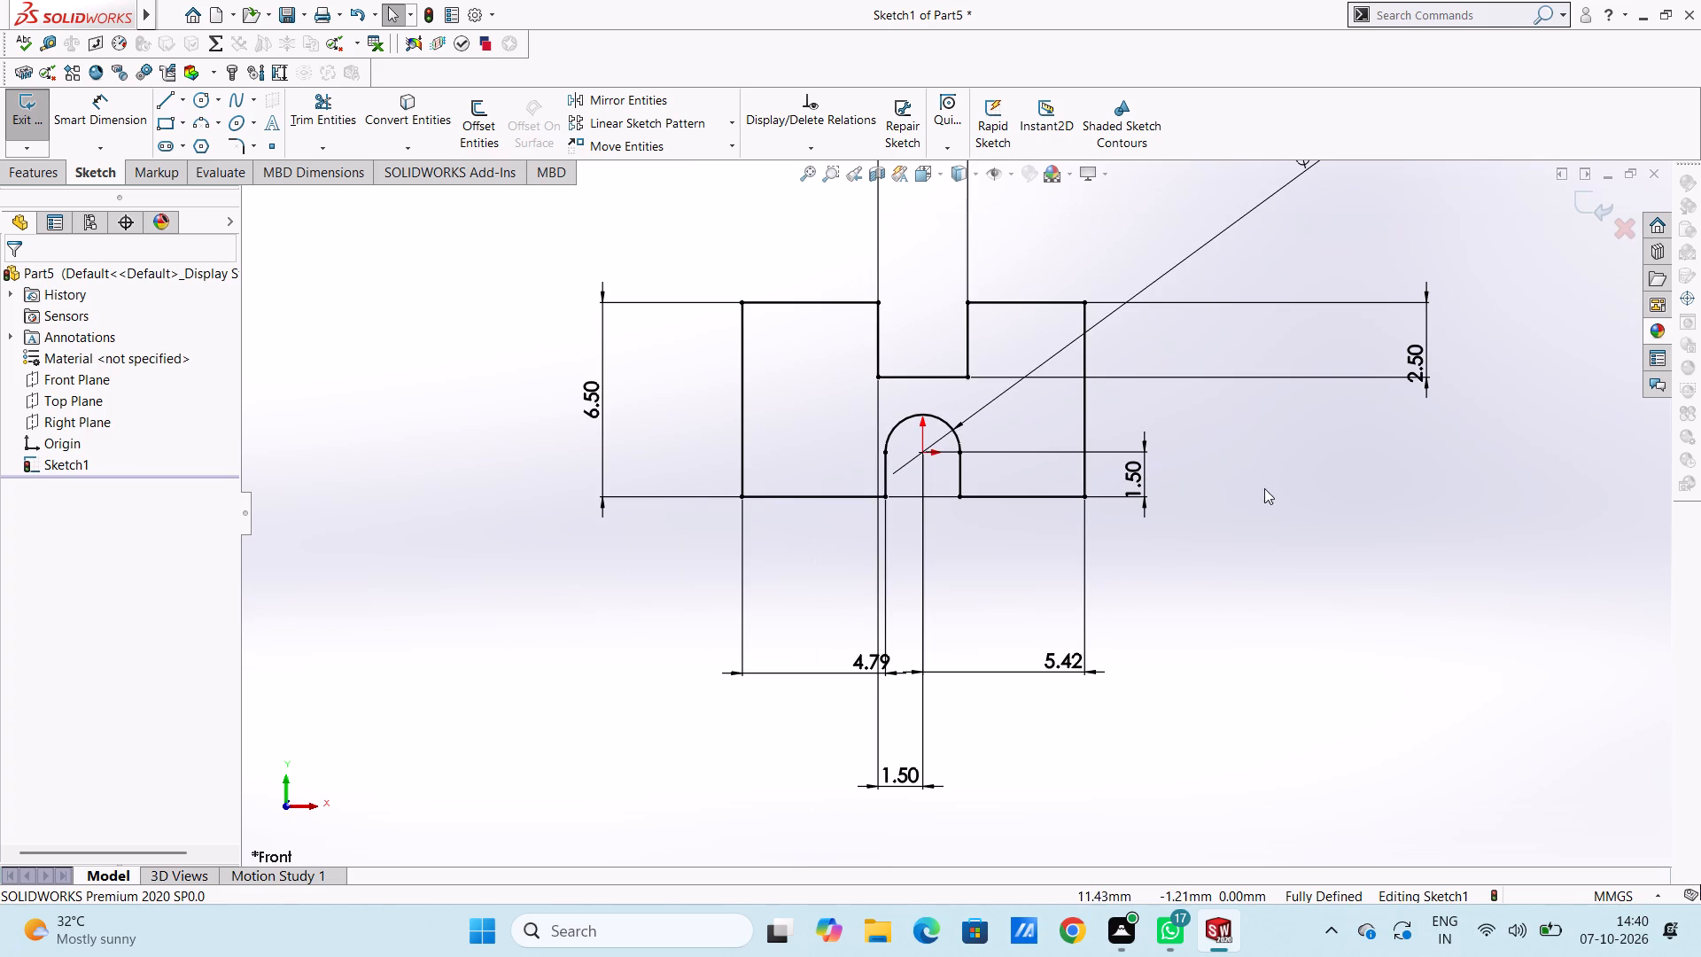
scroll(1120, 559, "up", 2)
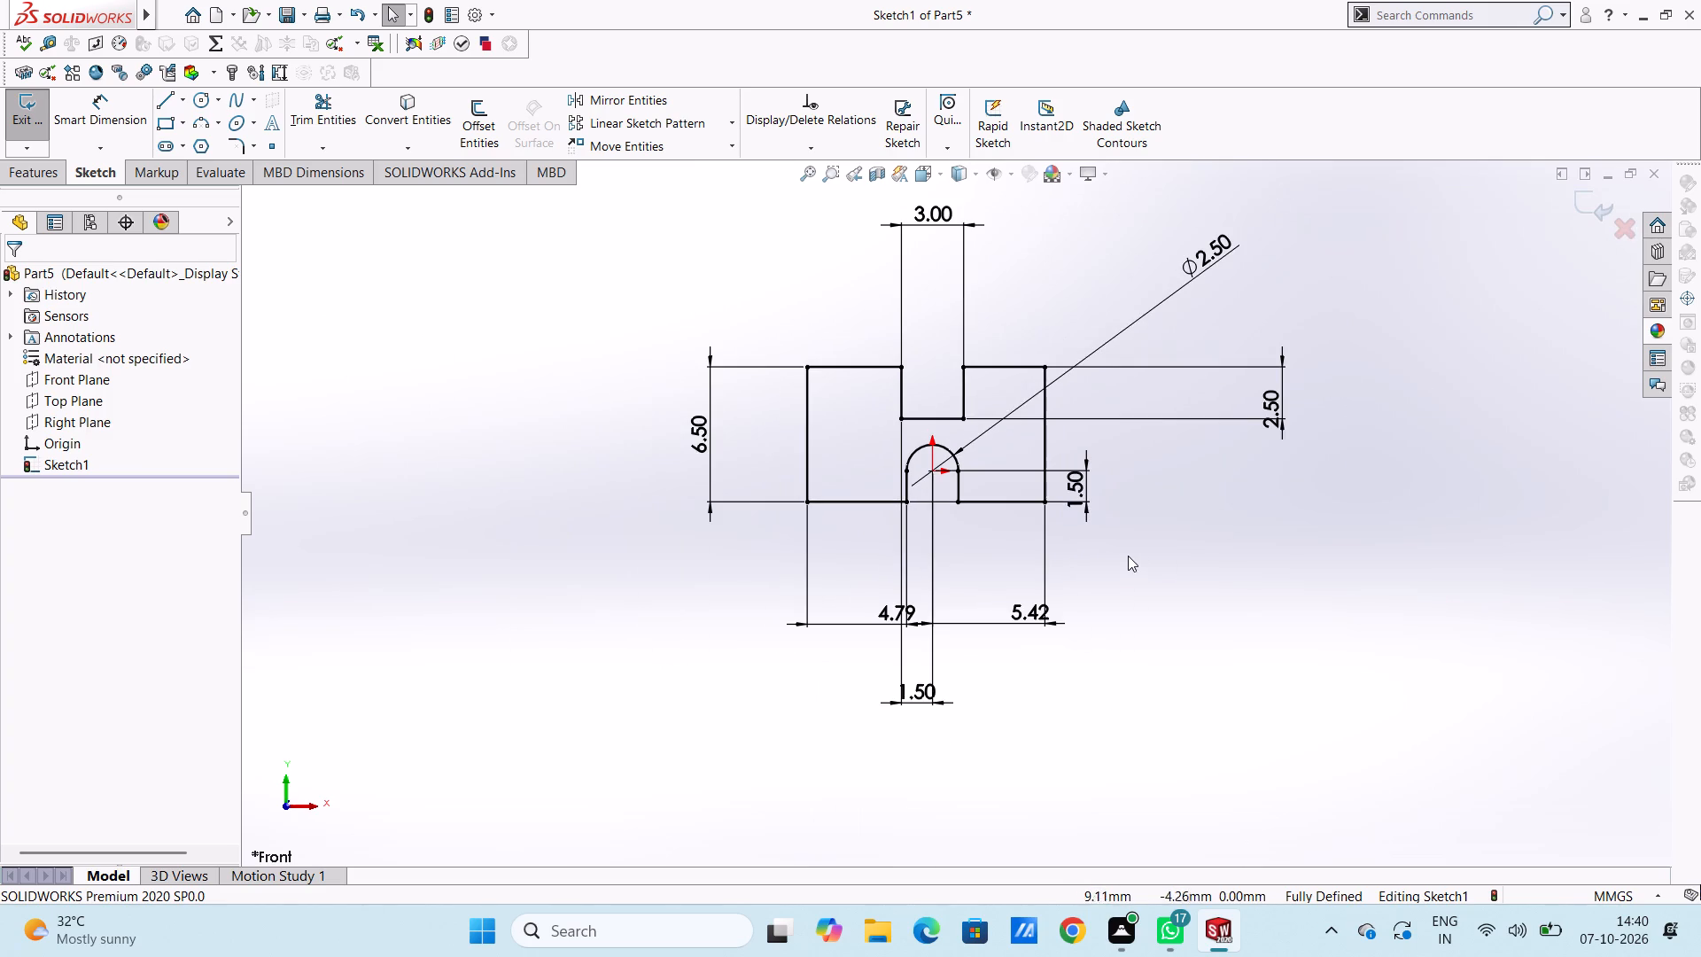
middle_click_drag(1230, 521, 1210, 564)
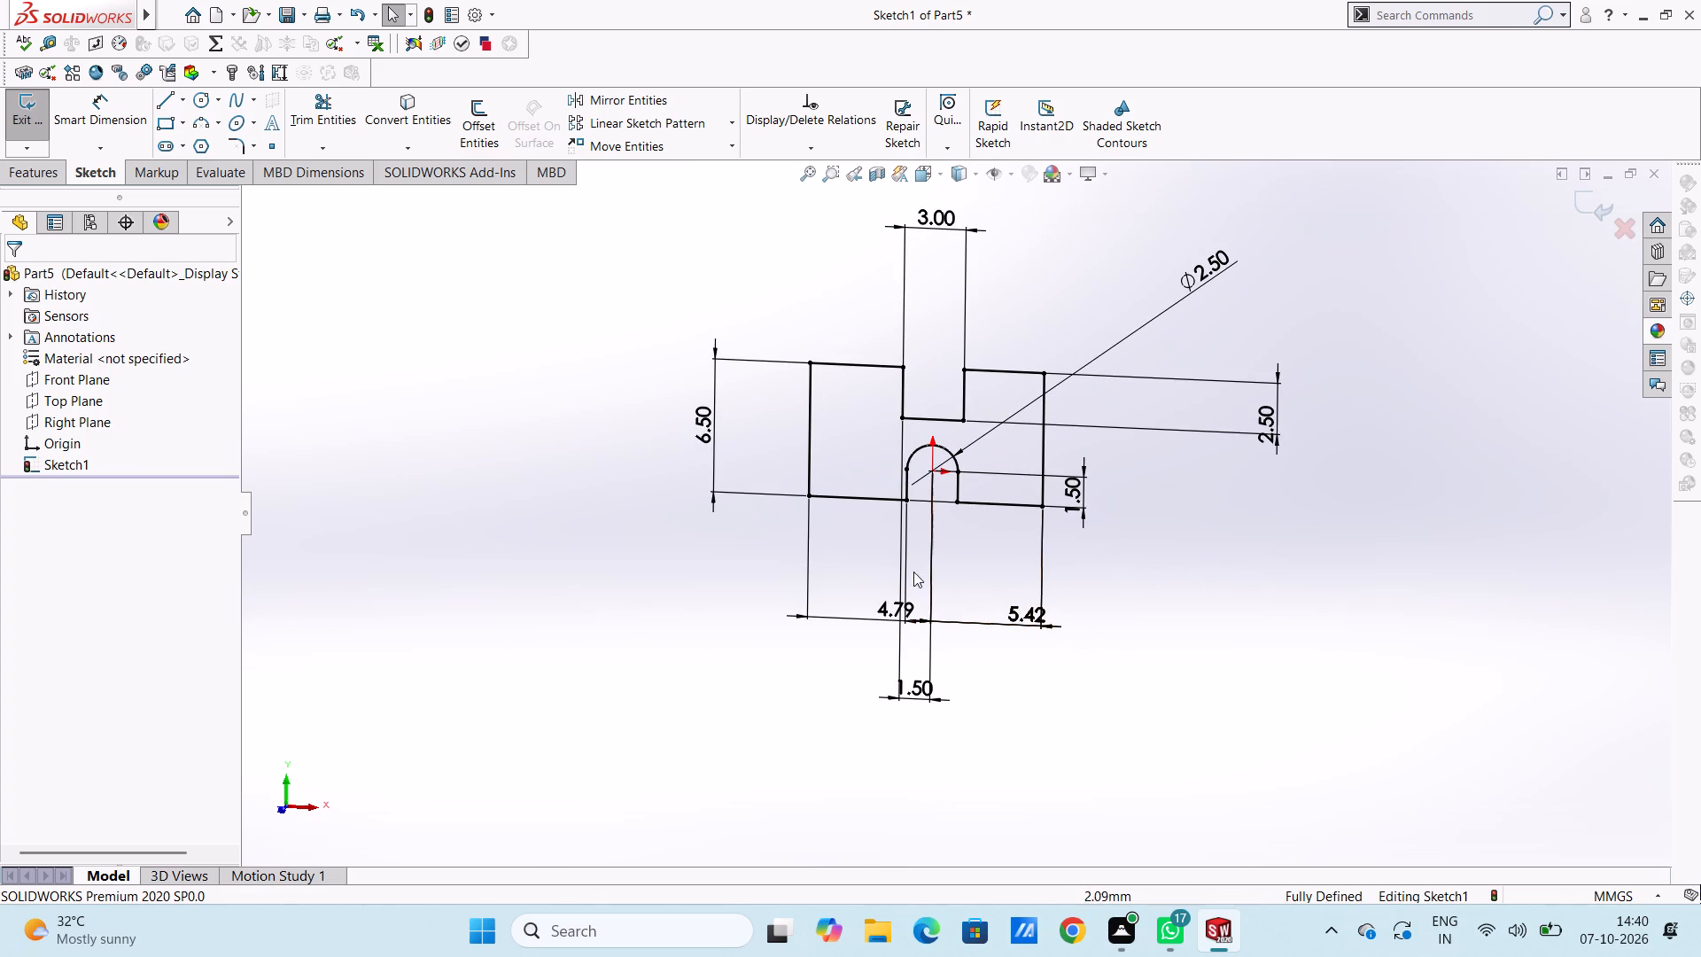
middle_click_drag(1084, 566, 1107, 522)
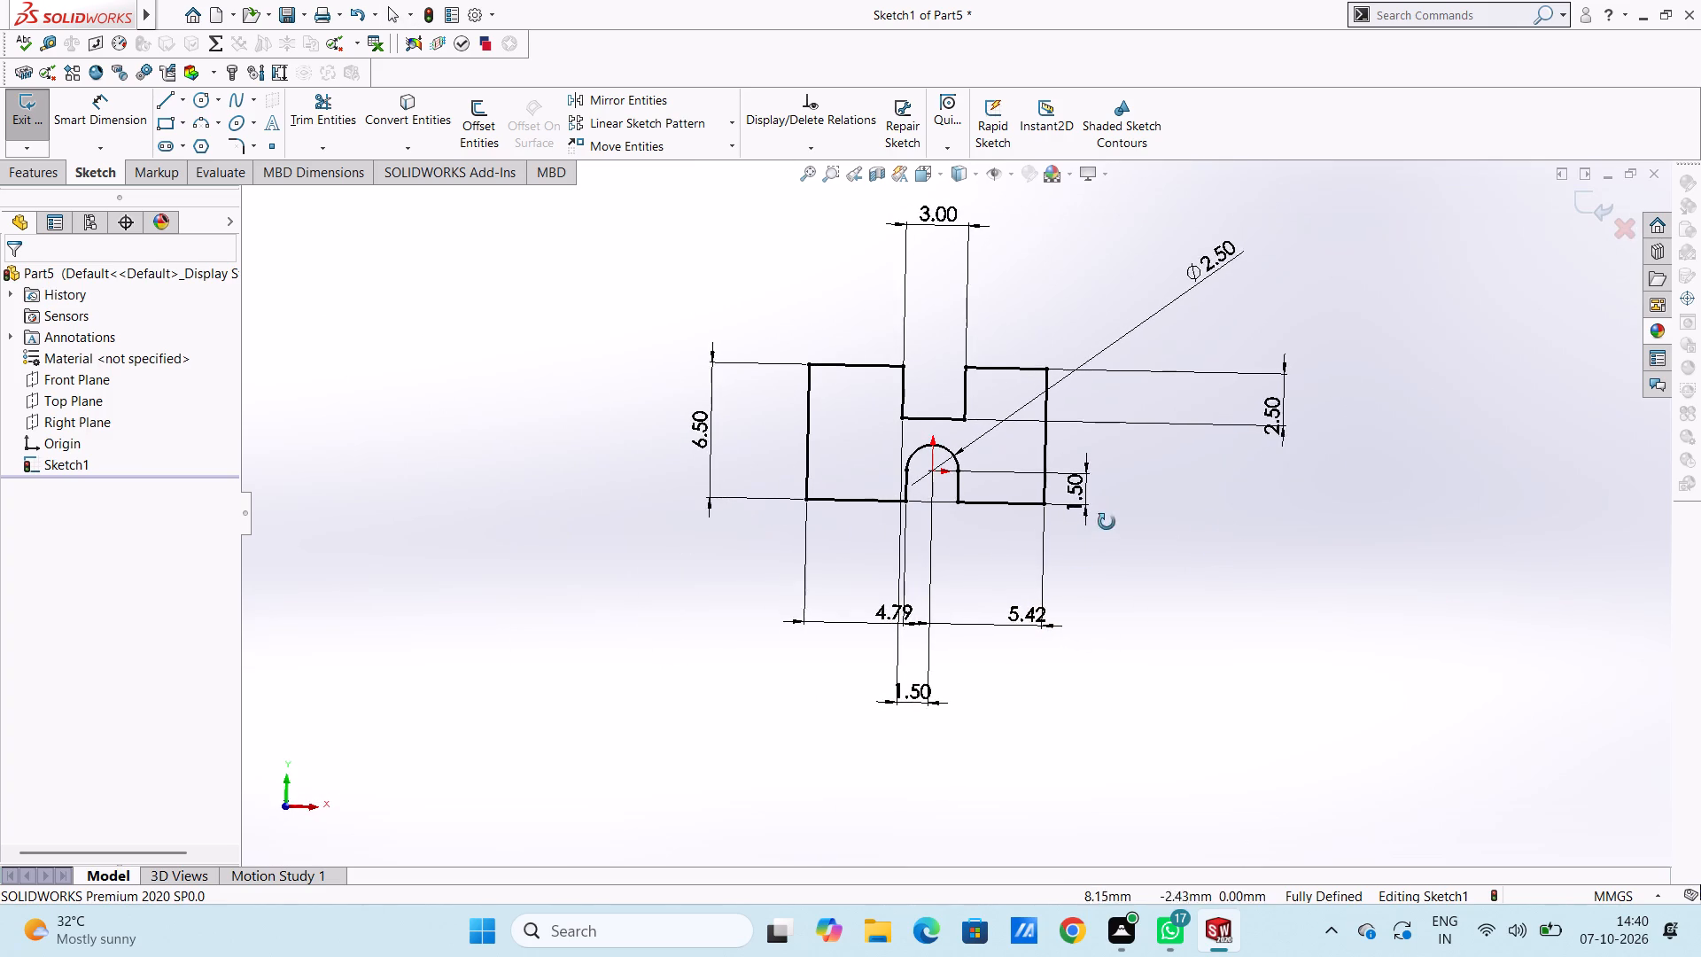
middle_click_drag(1107, 522, 1109, 533)
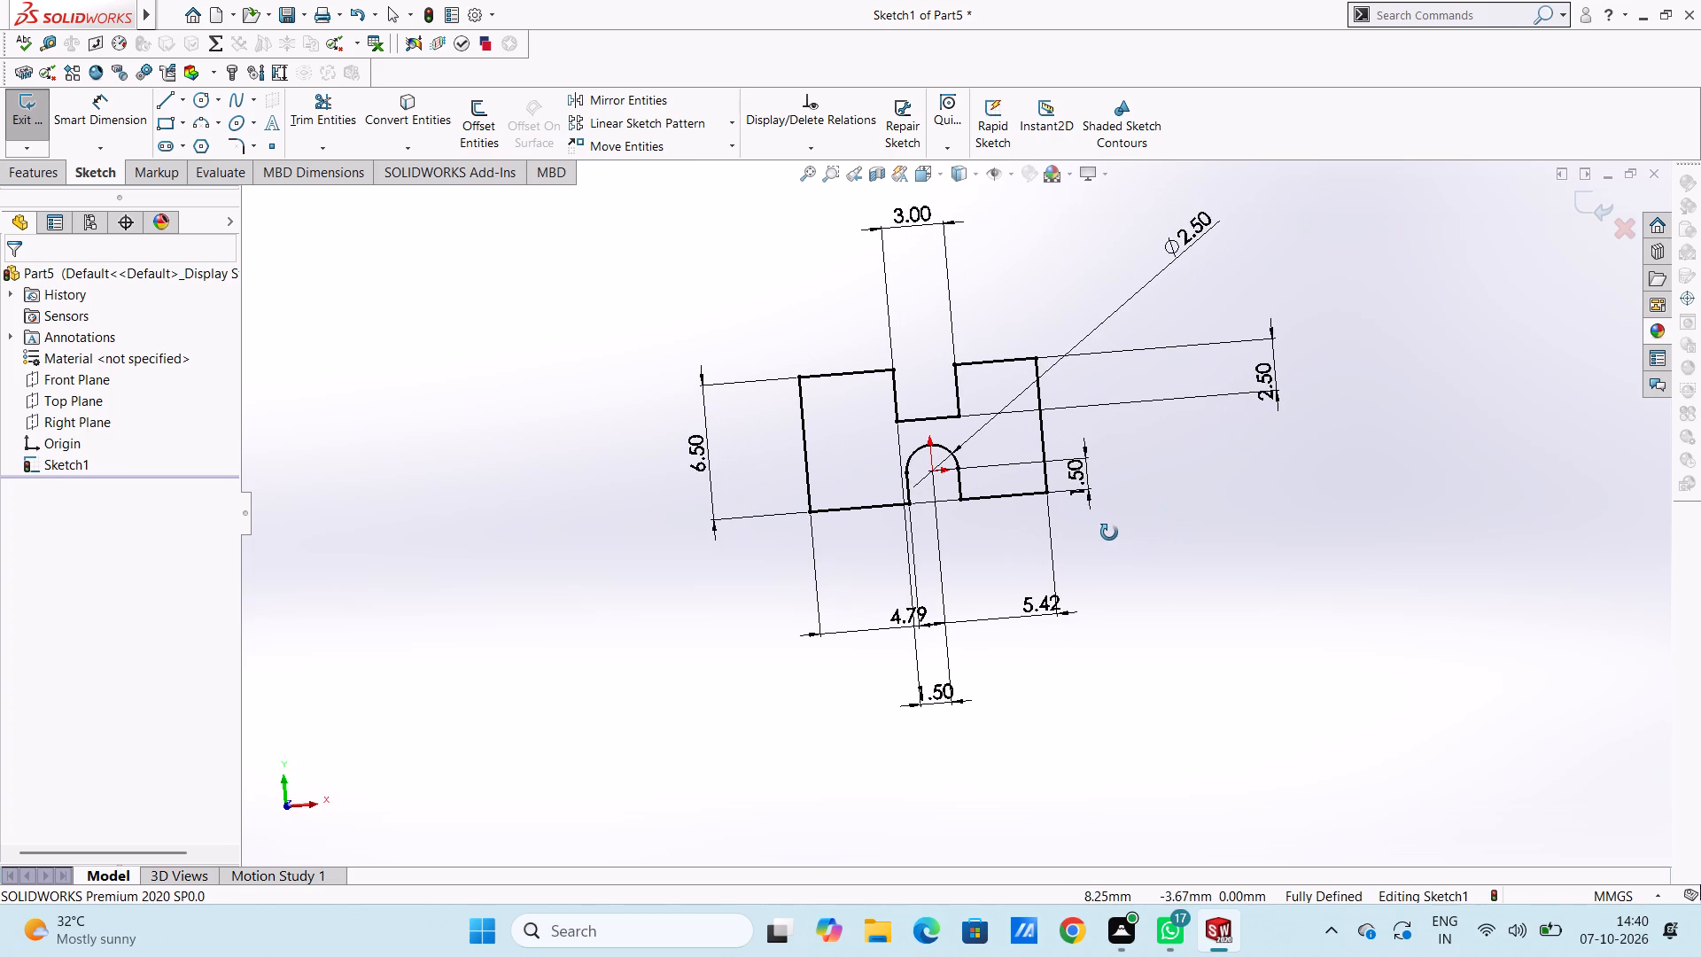
middle_click_drag(1109, 533, 1102, 531)
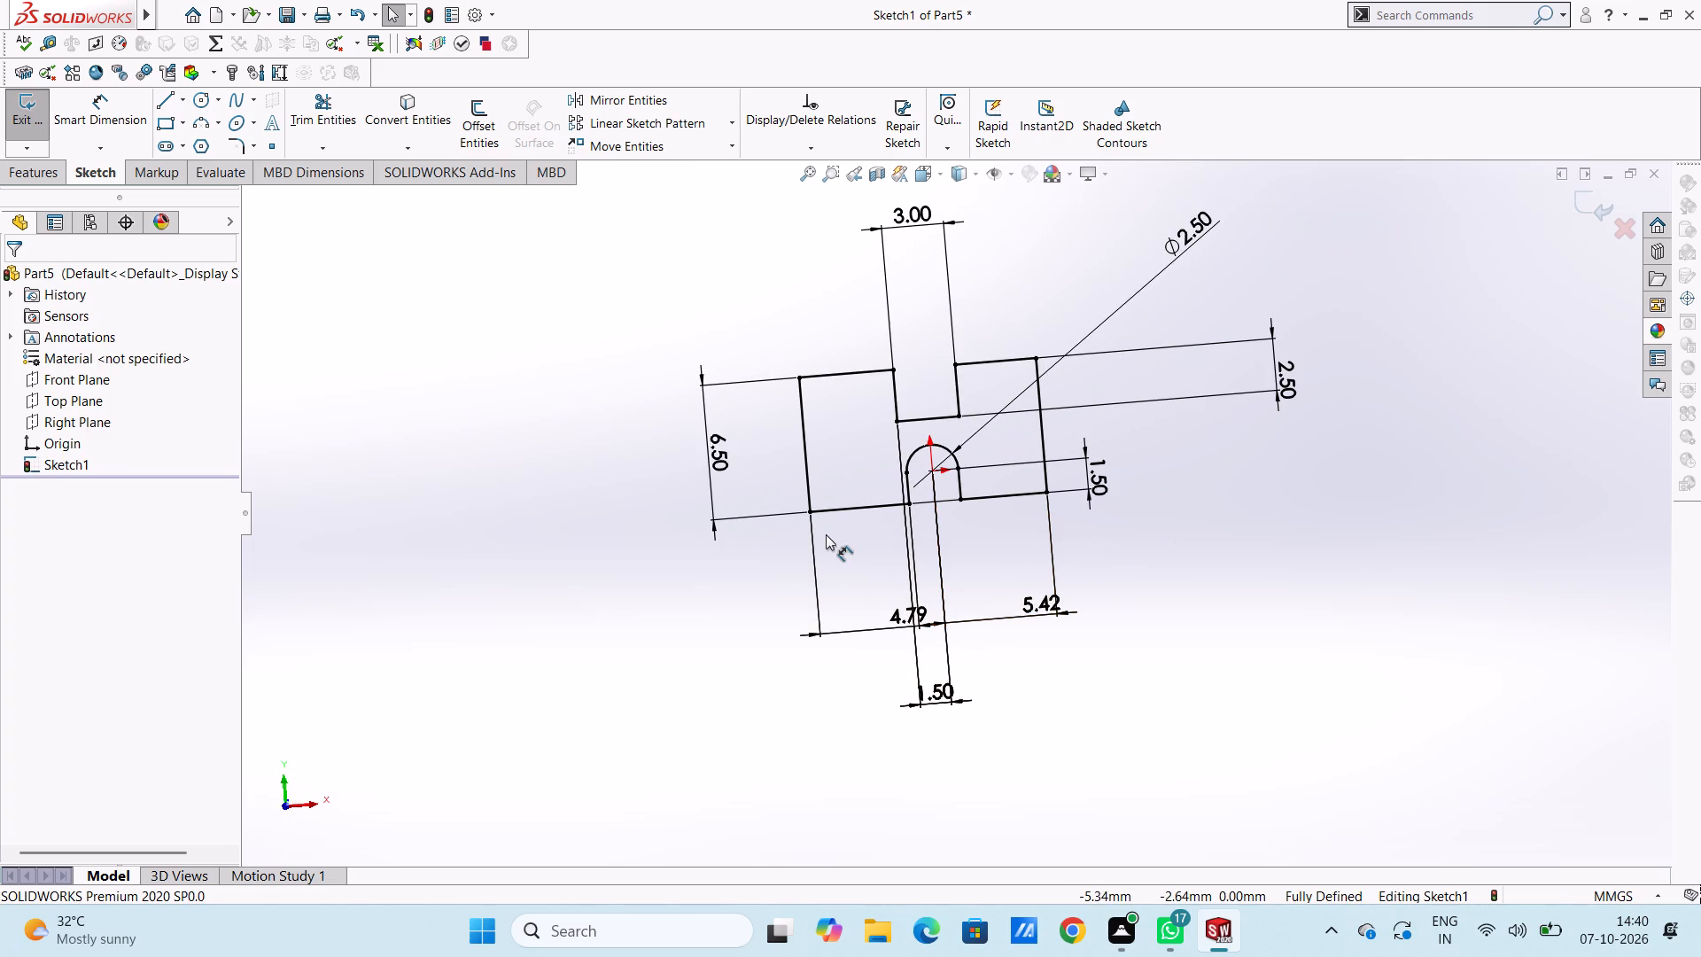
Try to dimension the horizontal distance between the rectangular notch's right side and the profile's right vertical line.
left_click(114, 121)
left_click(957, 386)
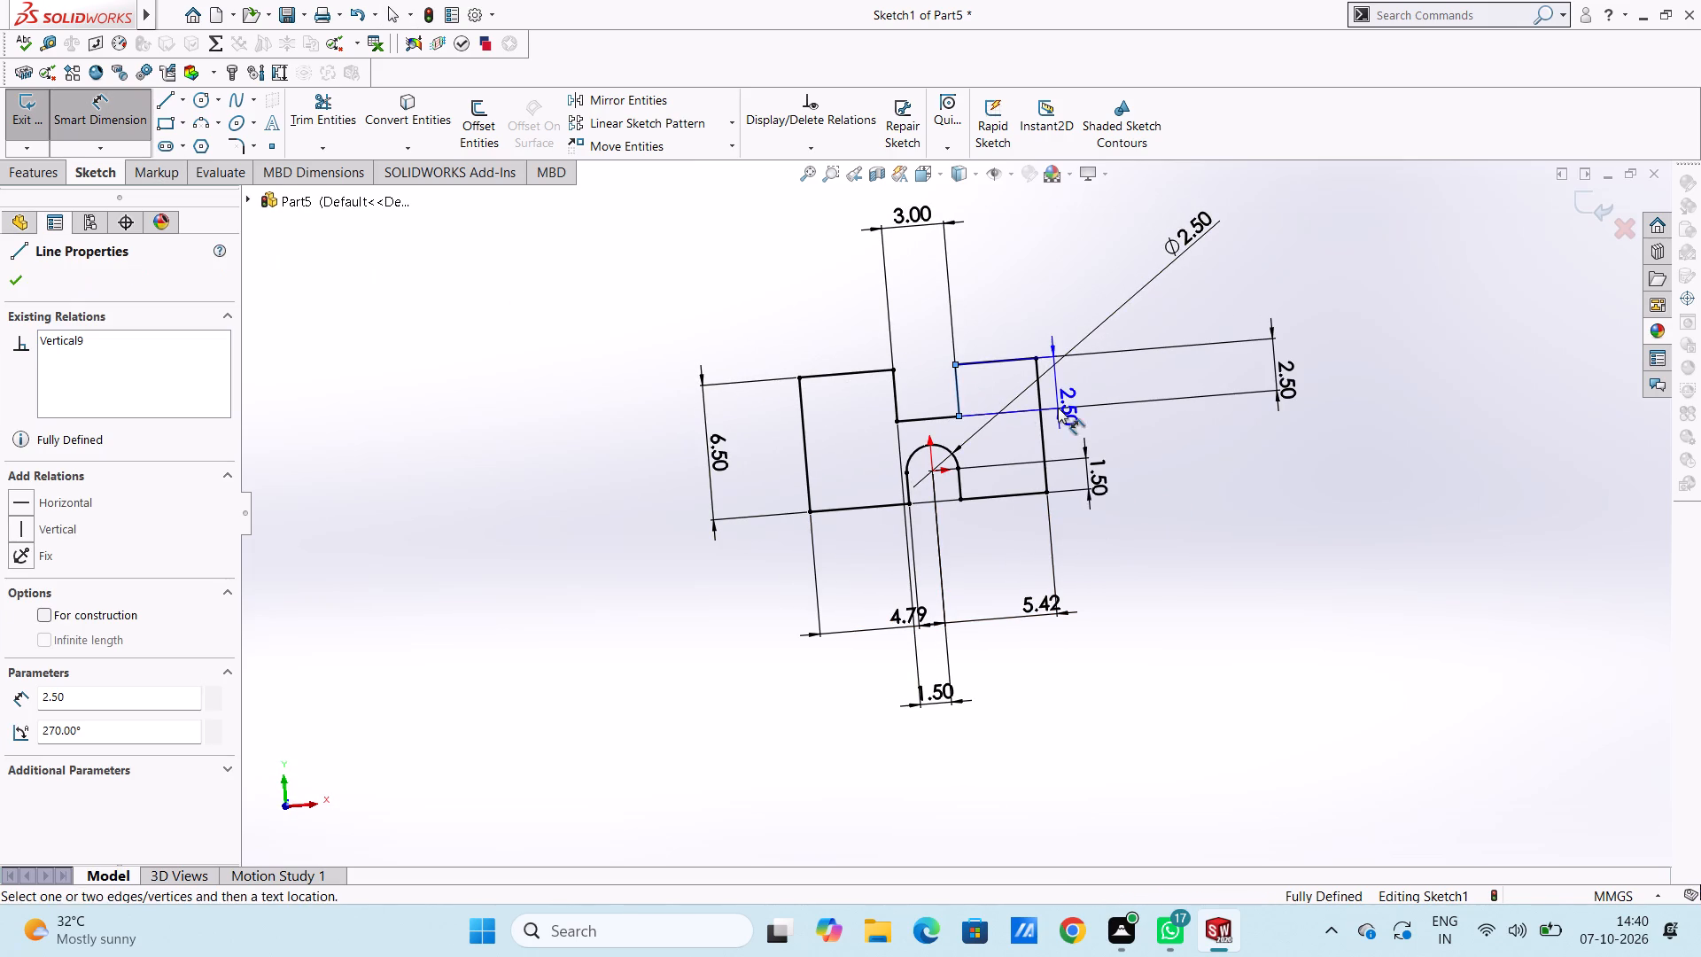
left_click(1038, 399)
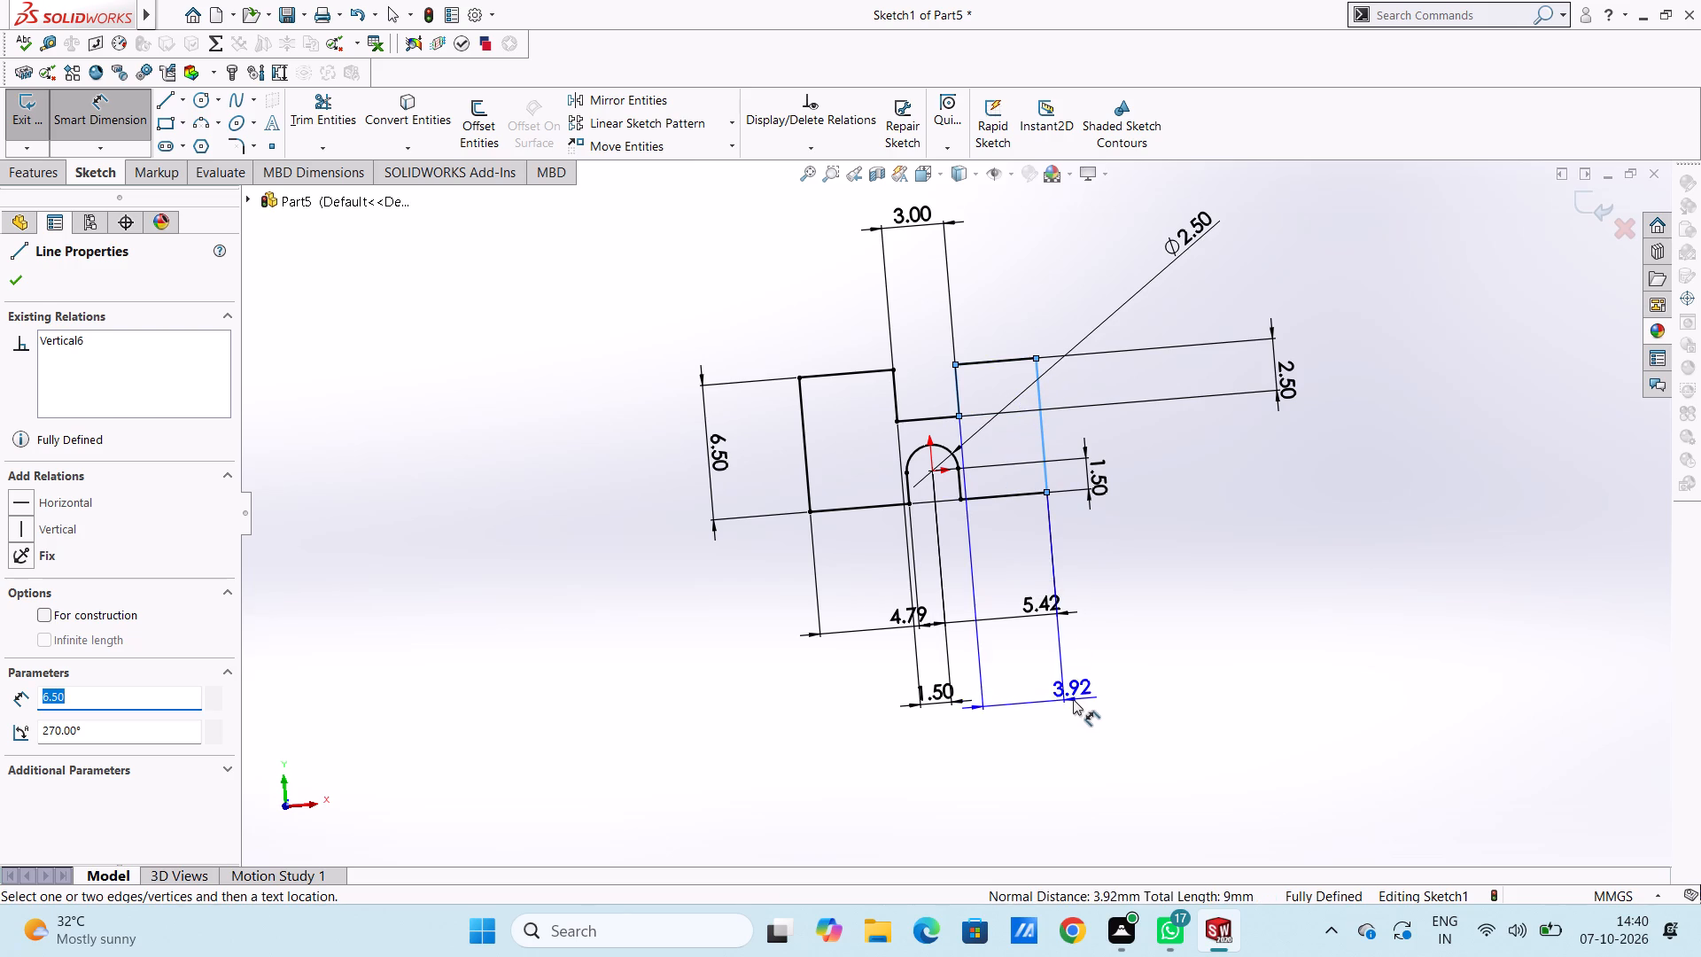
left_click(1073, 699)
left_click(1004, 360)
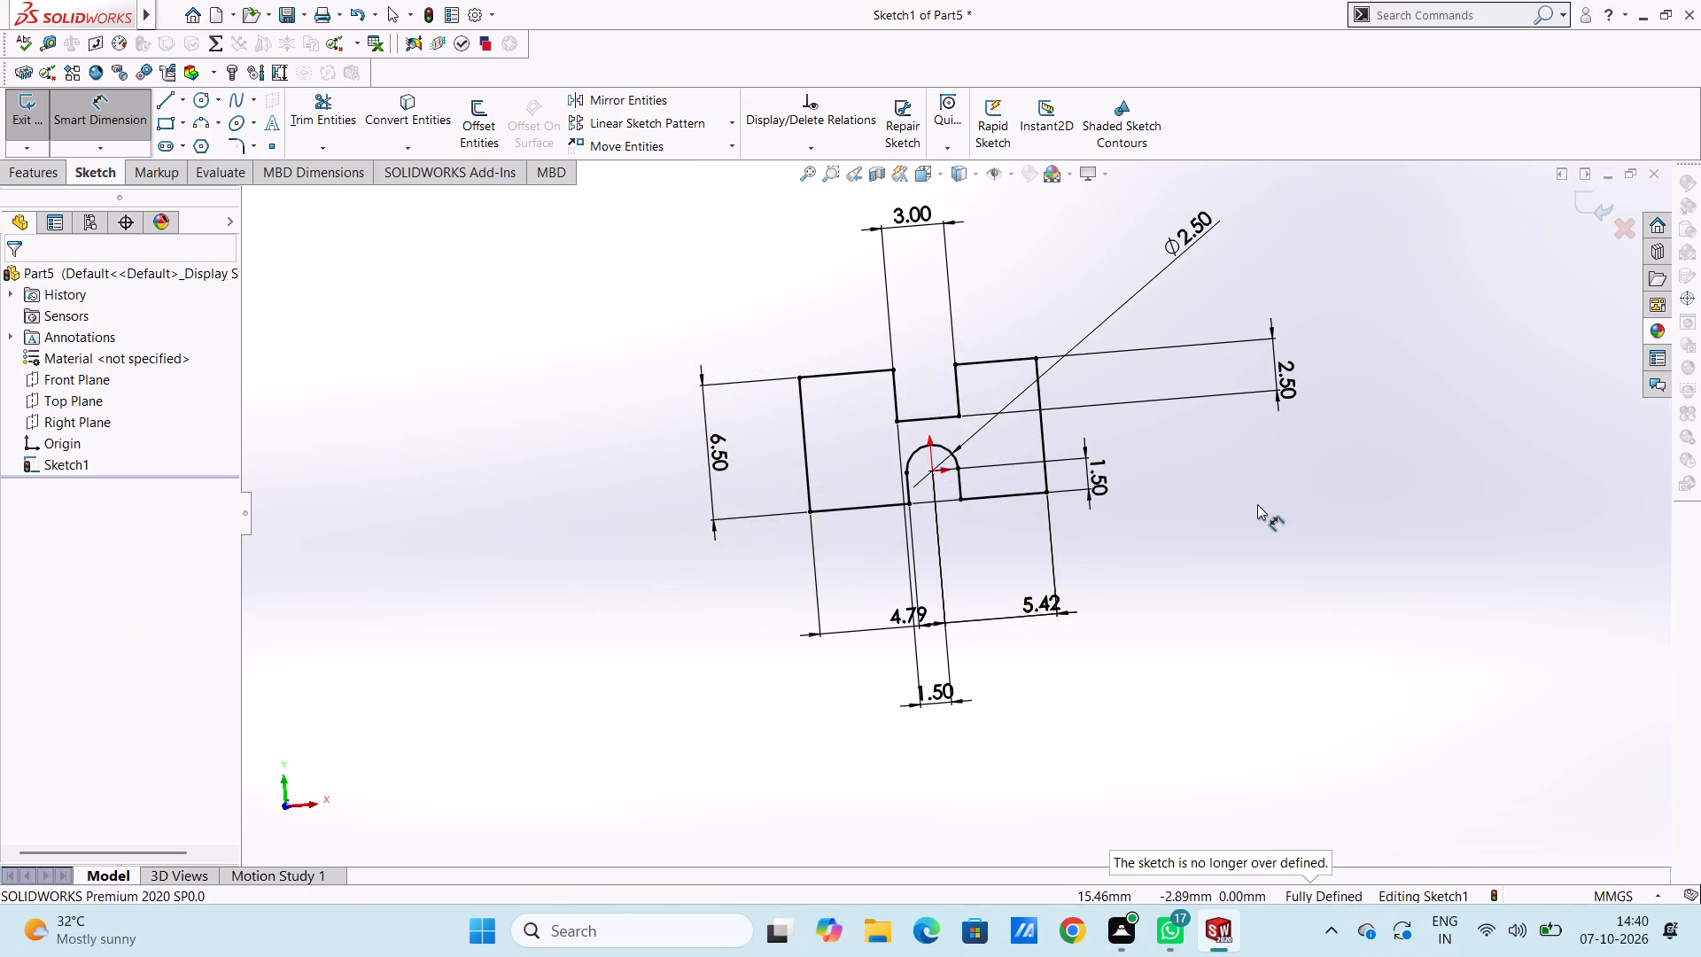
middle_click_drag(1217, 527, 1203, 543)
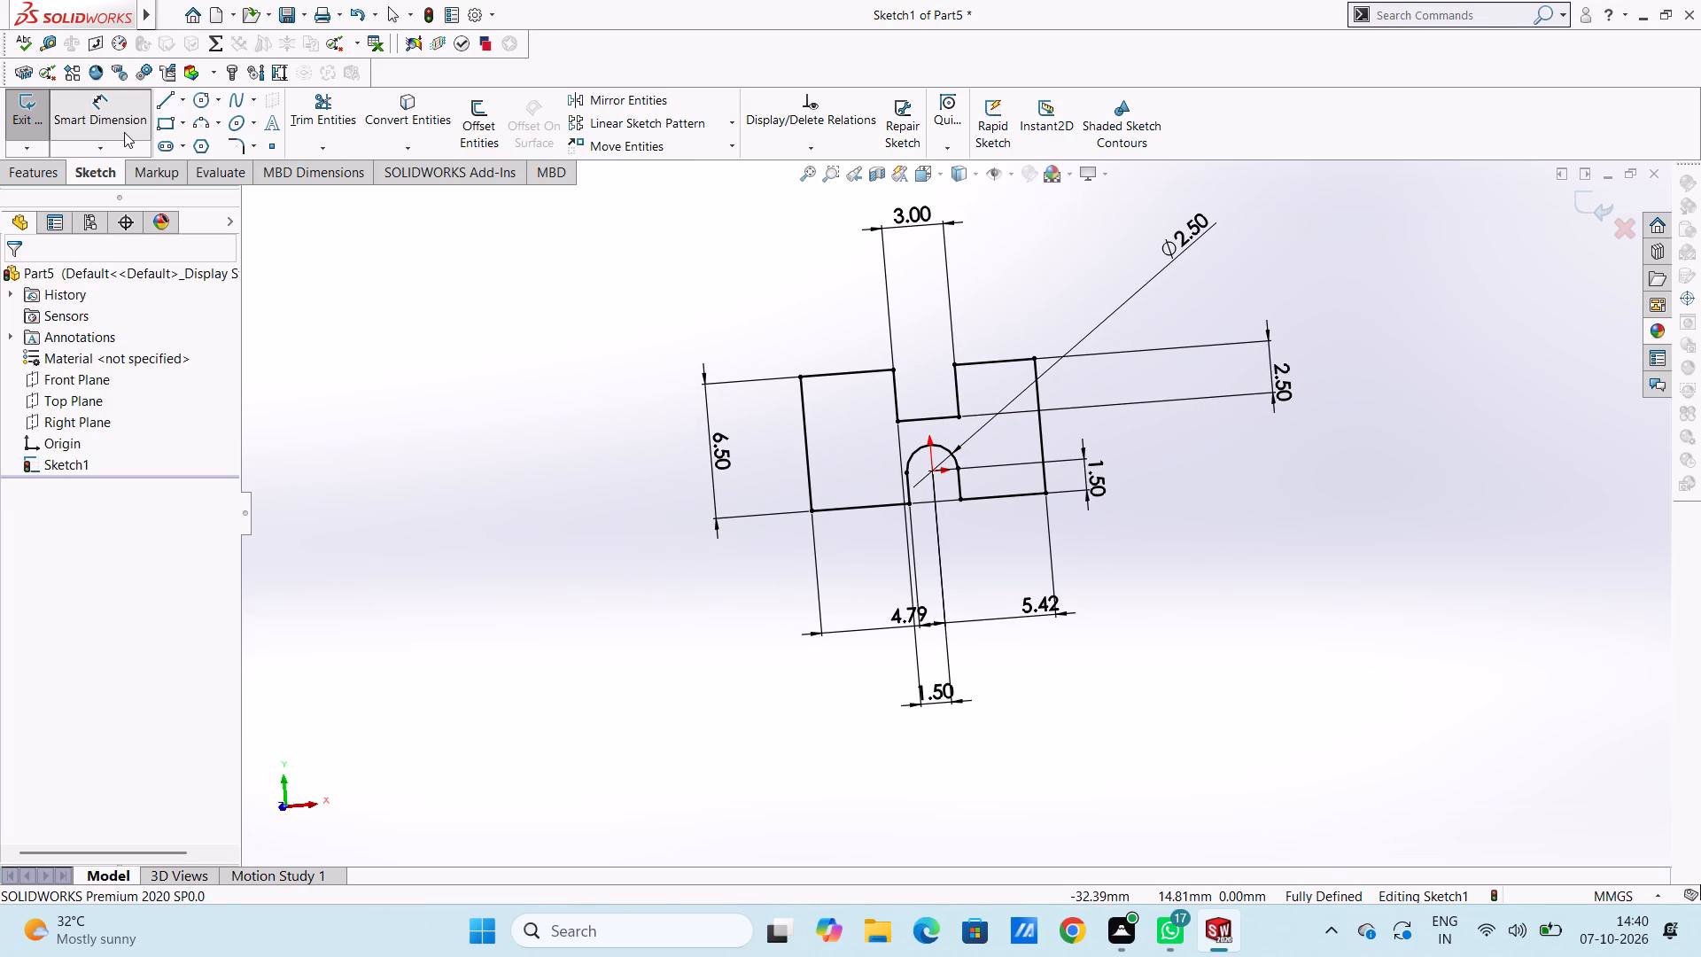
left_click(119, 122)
Extrude the notched profile as a blind boss 0.3 mm deep from the sketch plane.
left_click(50, 167)
left_click(43, 131)
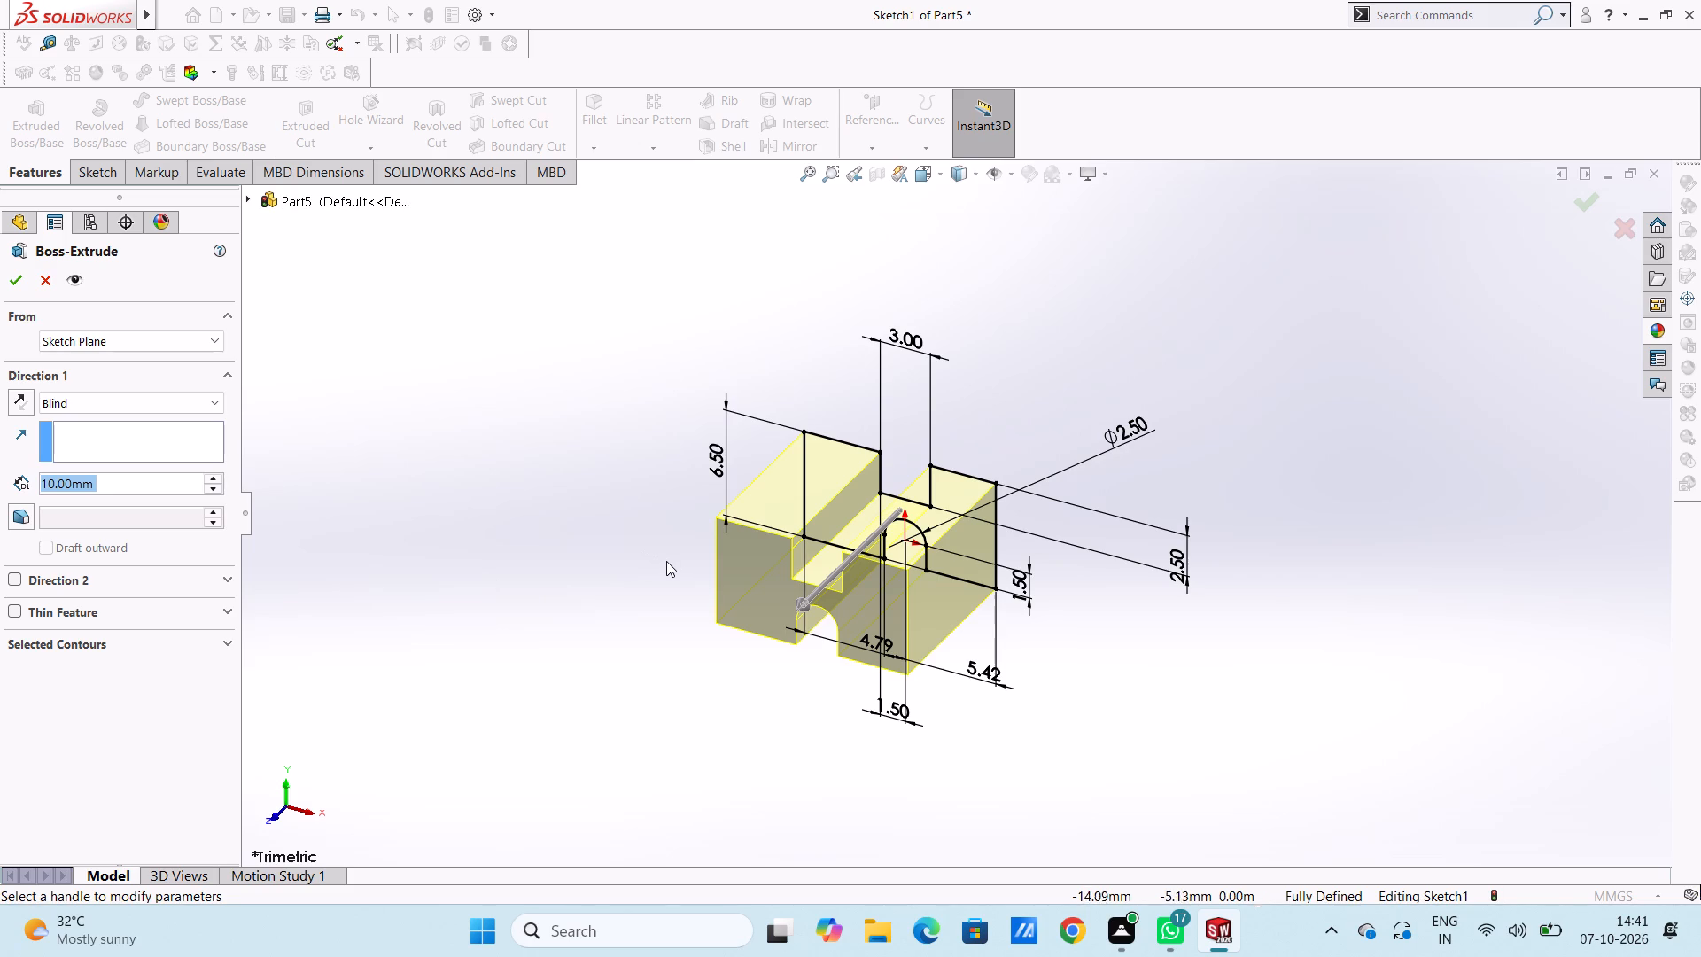
type("0.3")
key("Return")
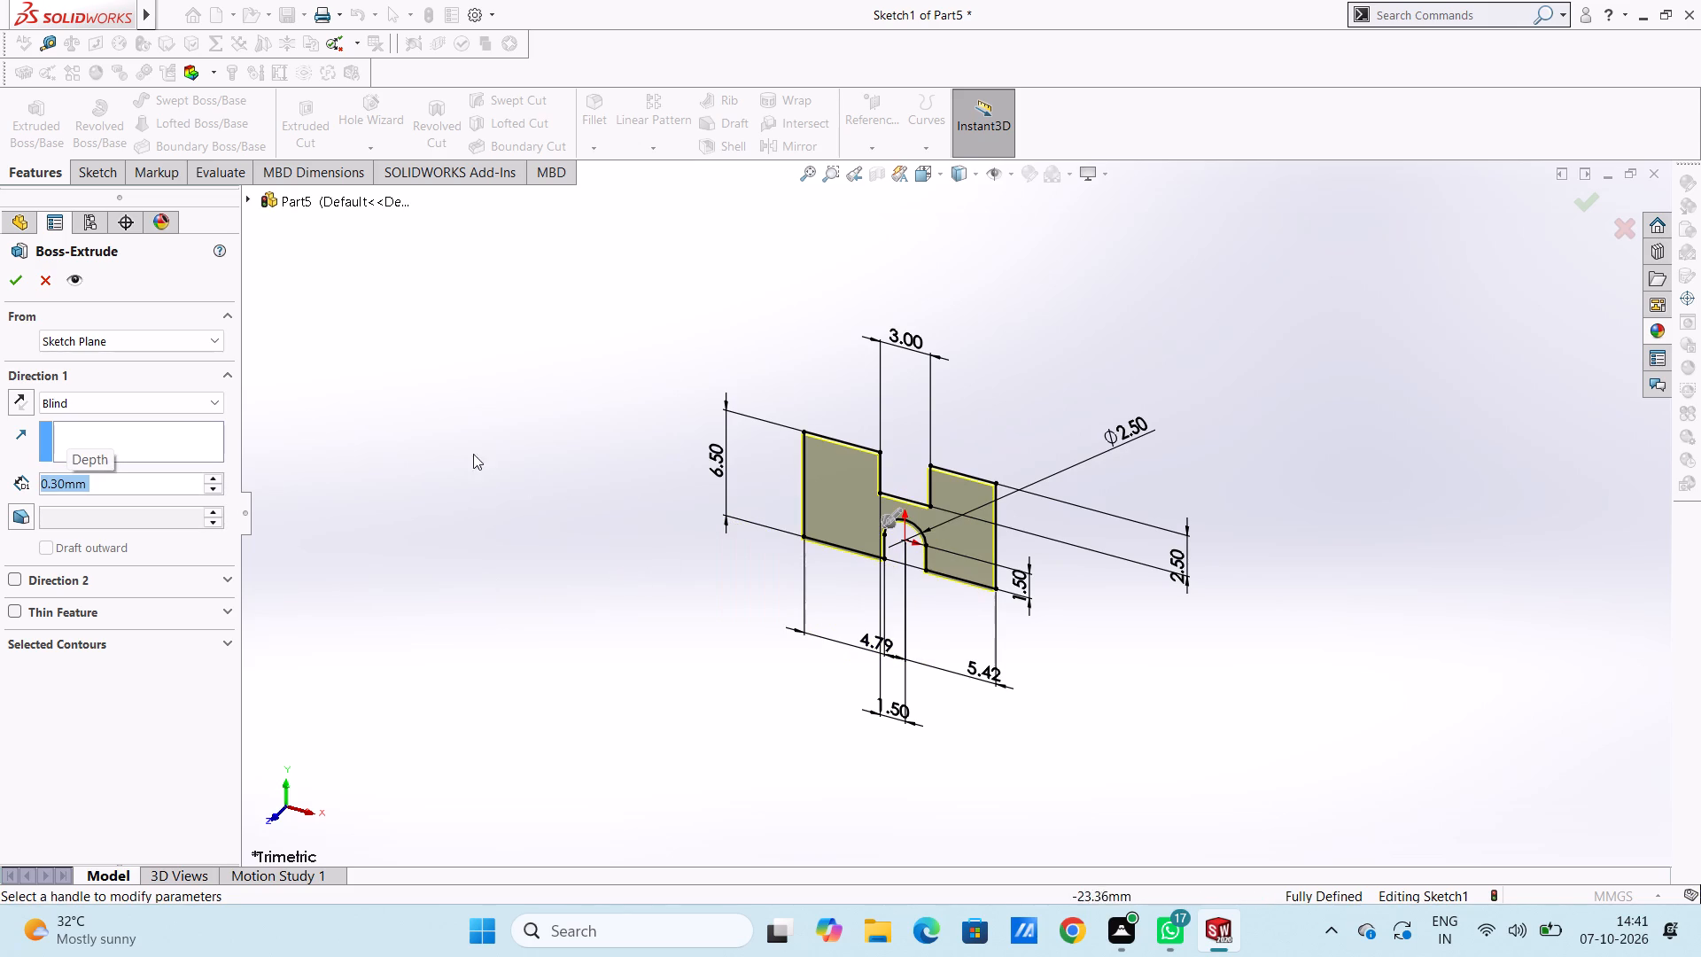
left_click(22, 287)
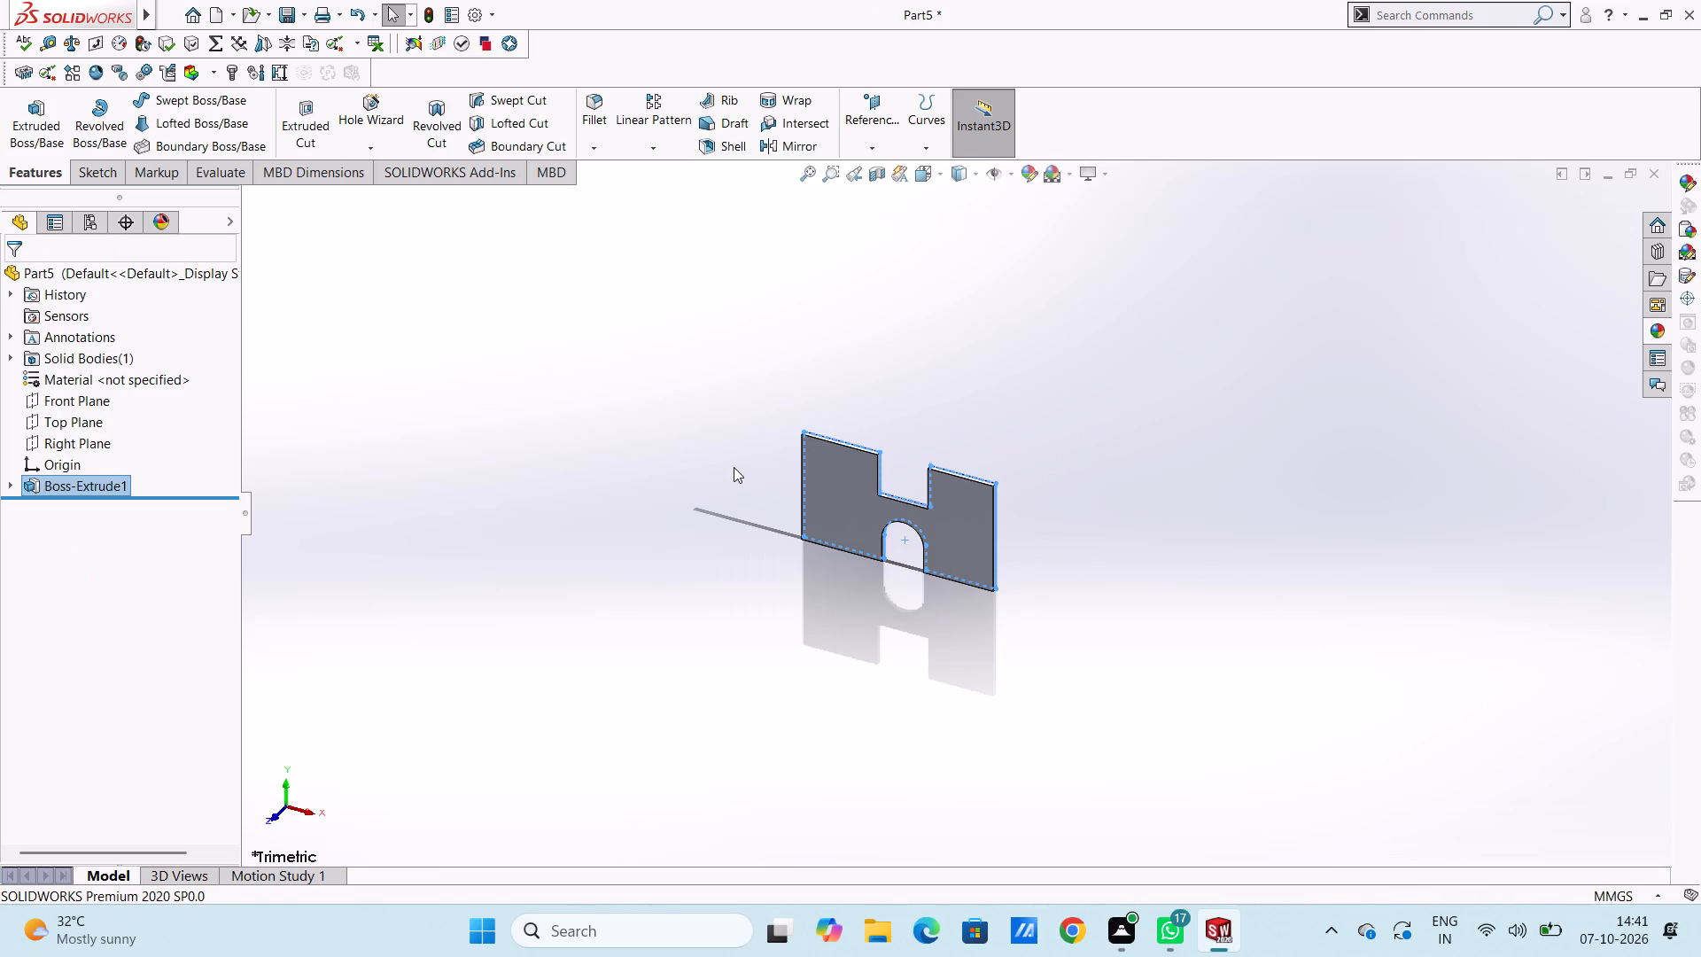
left_click(734, 464)
Examine the extruded plate from several angles.
middle_click_drag(1029, 459, 1023, 632)
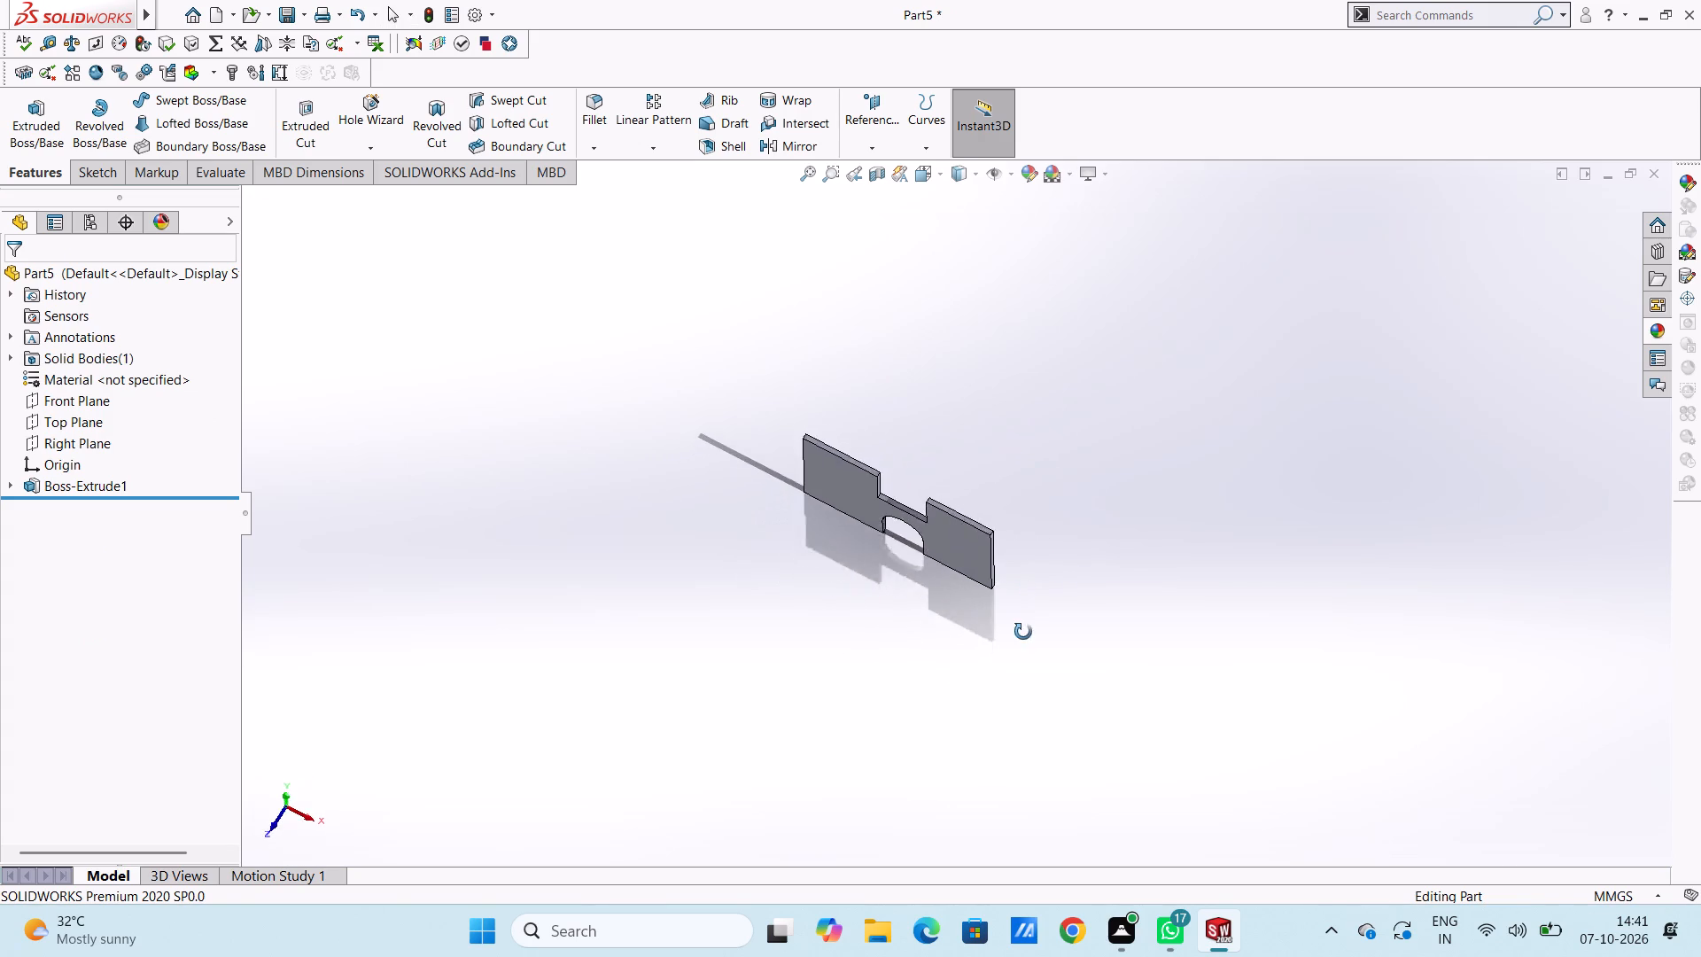
middle_click_drag(1023, 632, 1024, 502)
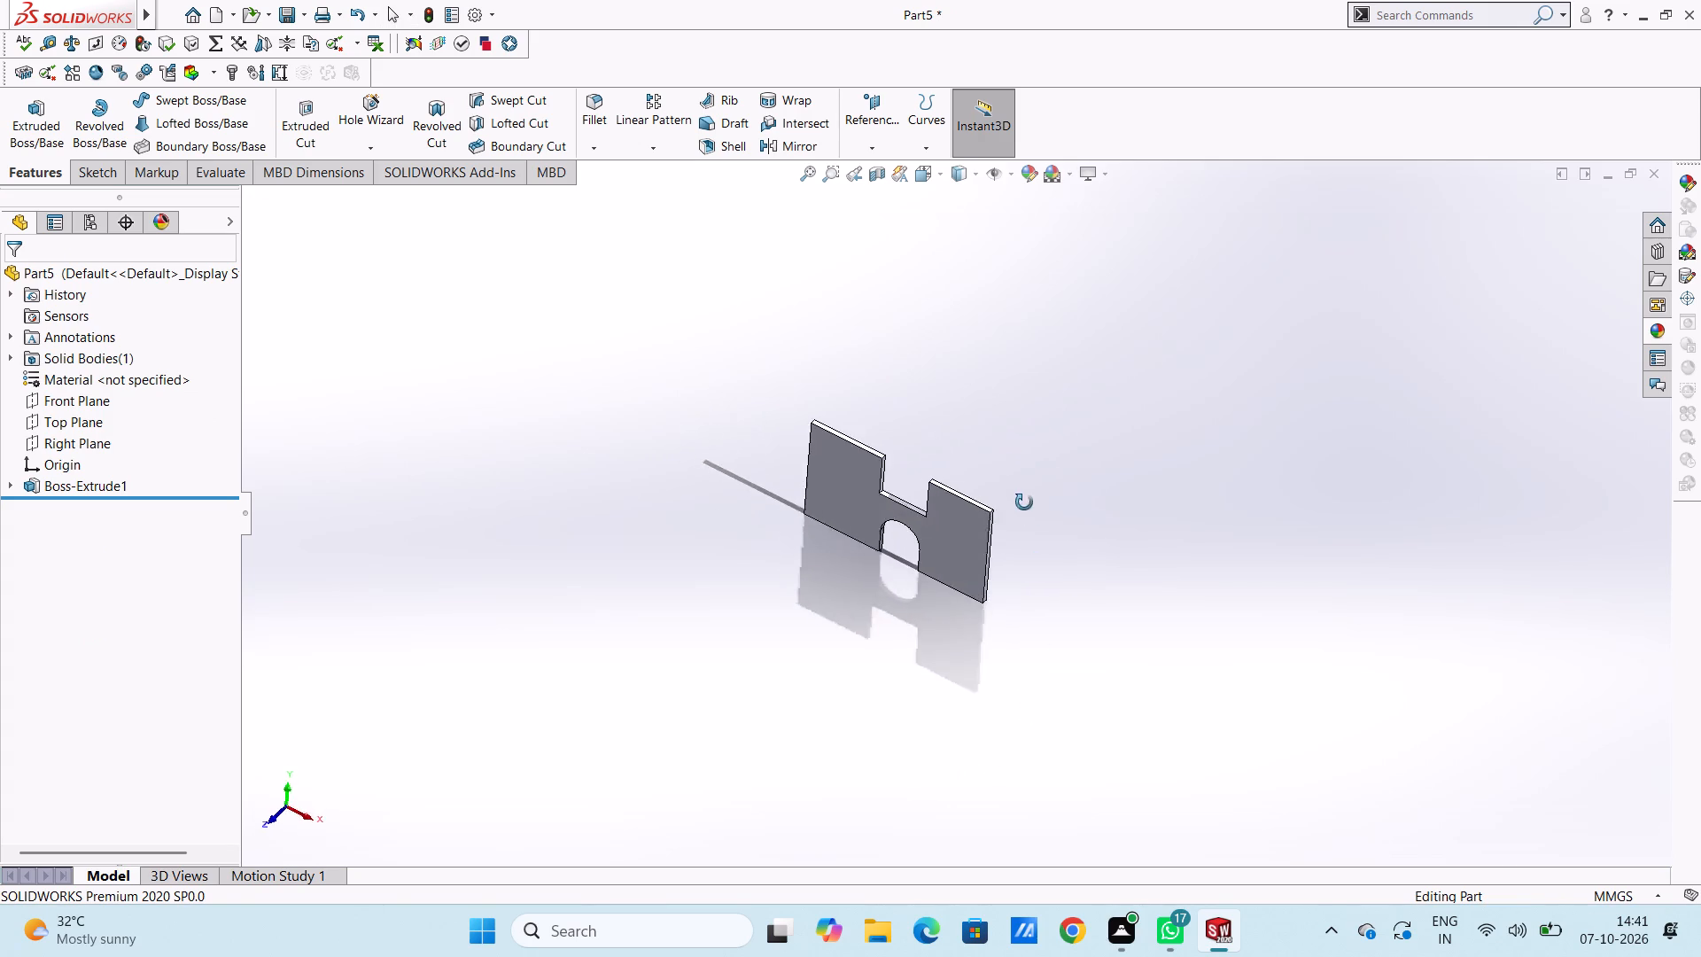
middle_click_drag(1024, 502, 970, 597)
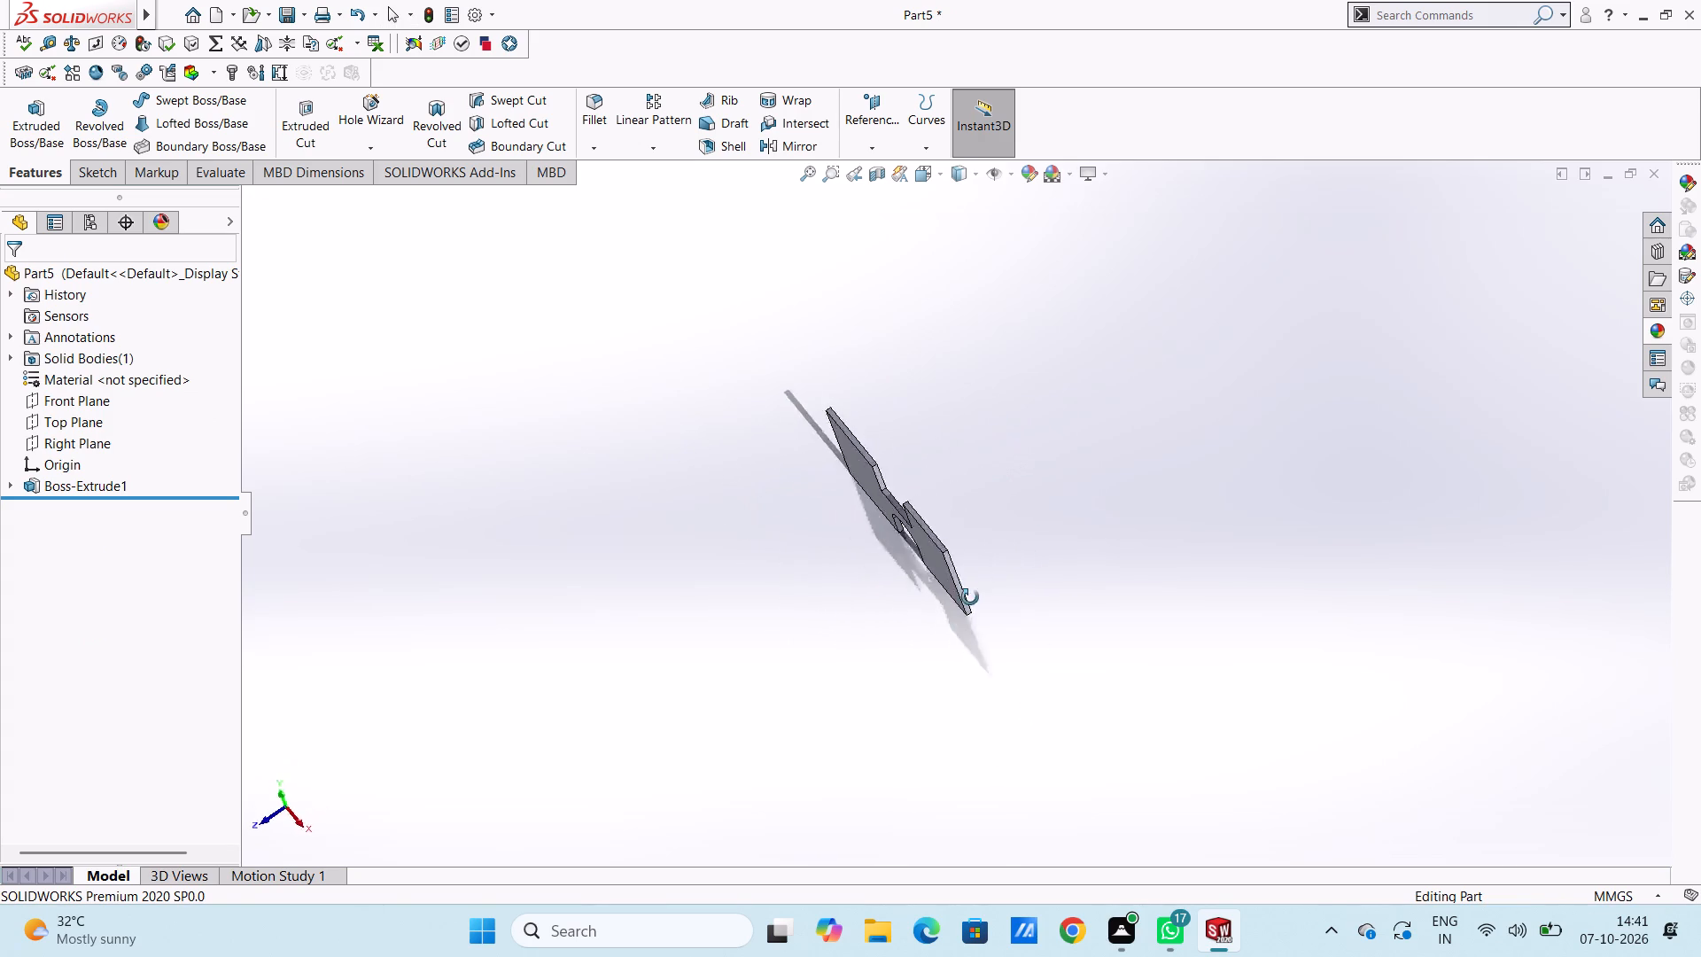
middle_click_drag(970, 597, 940, 691)
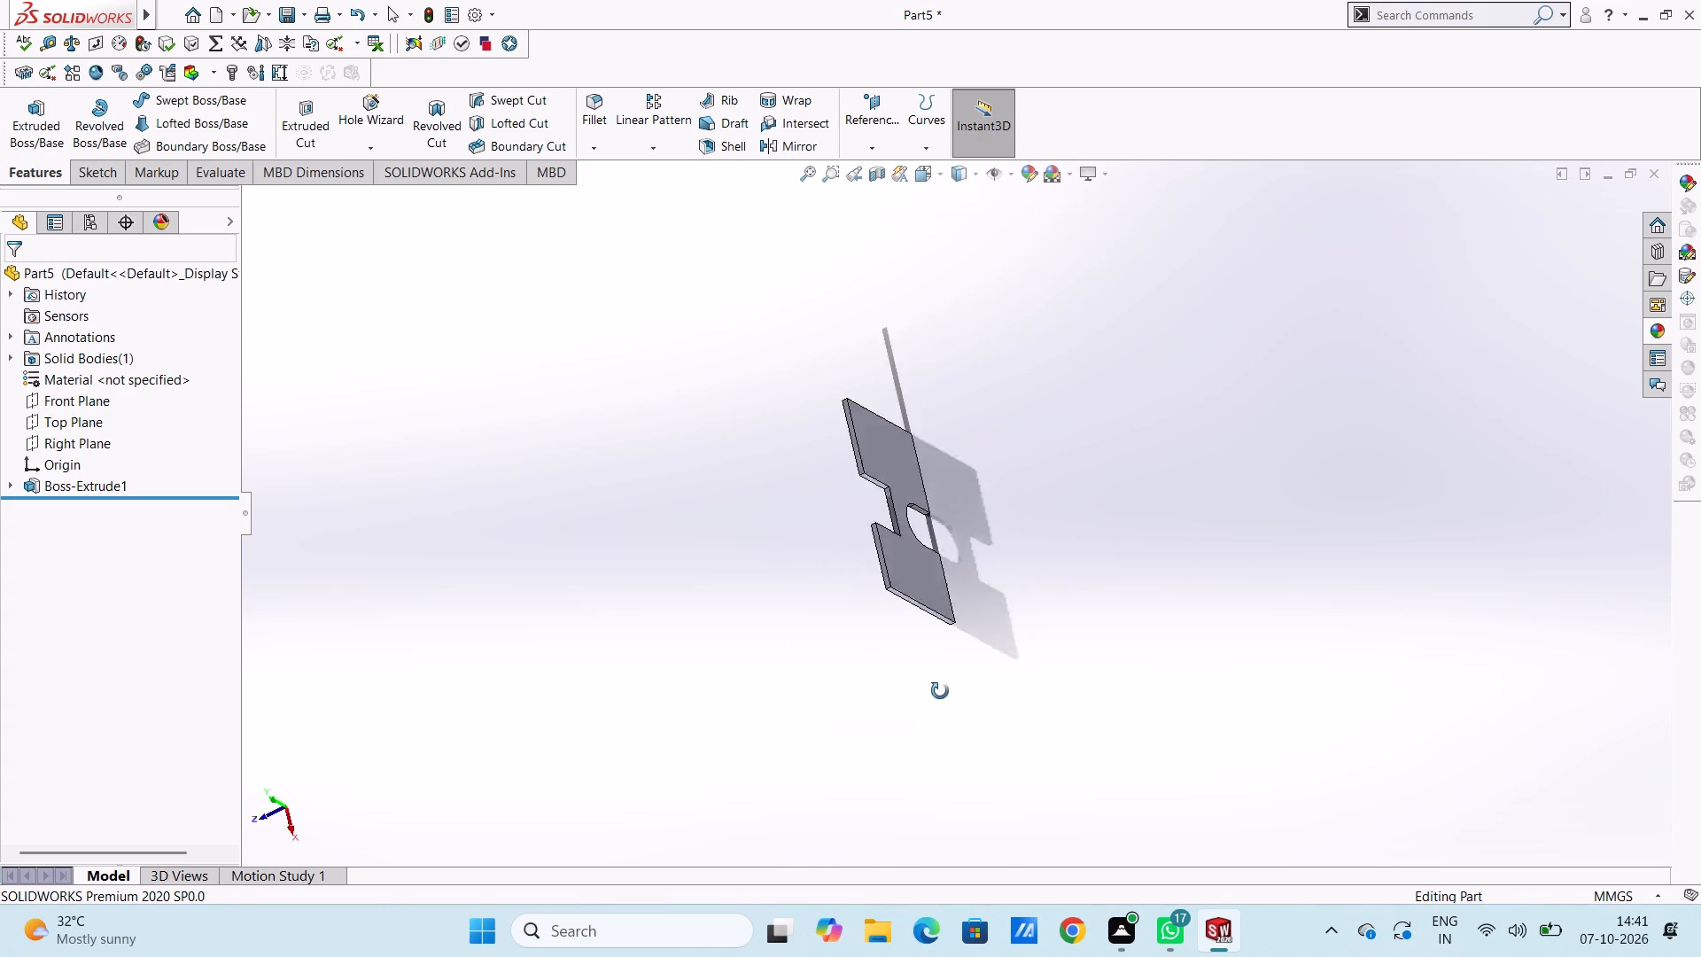
middle_click_drag(940, 691, 1006, 650)
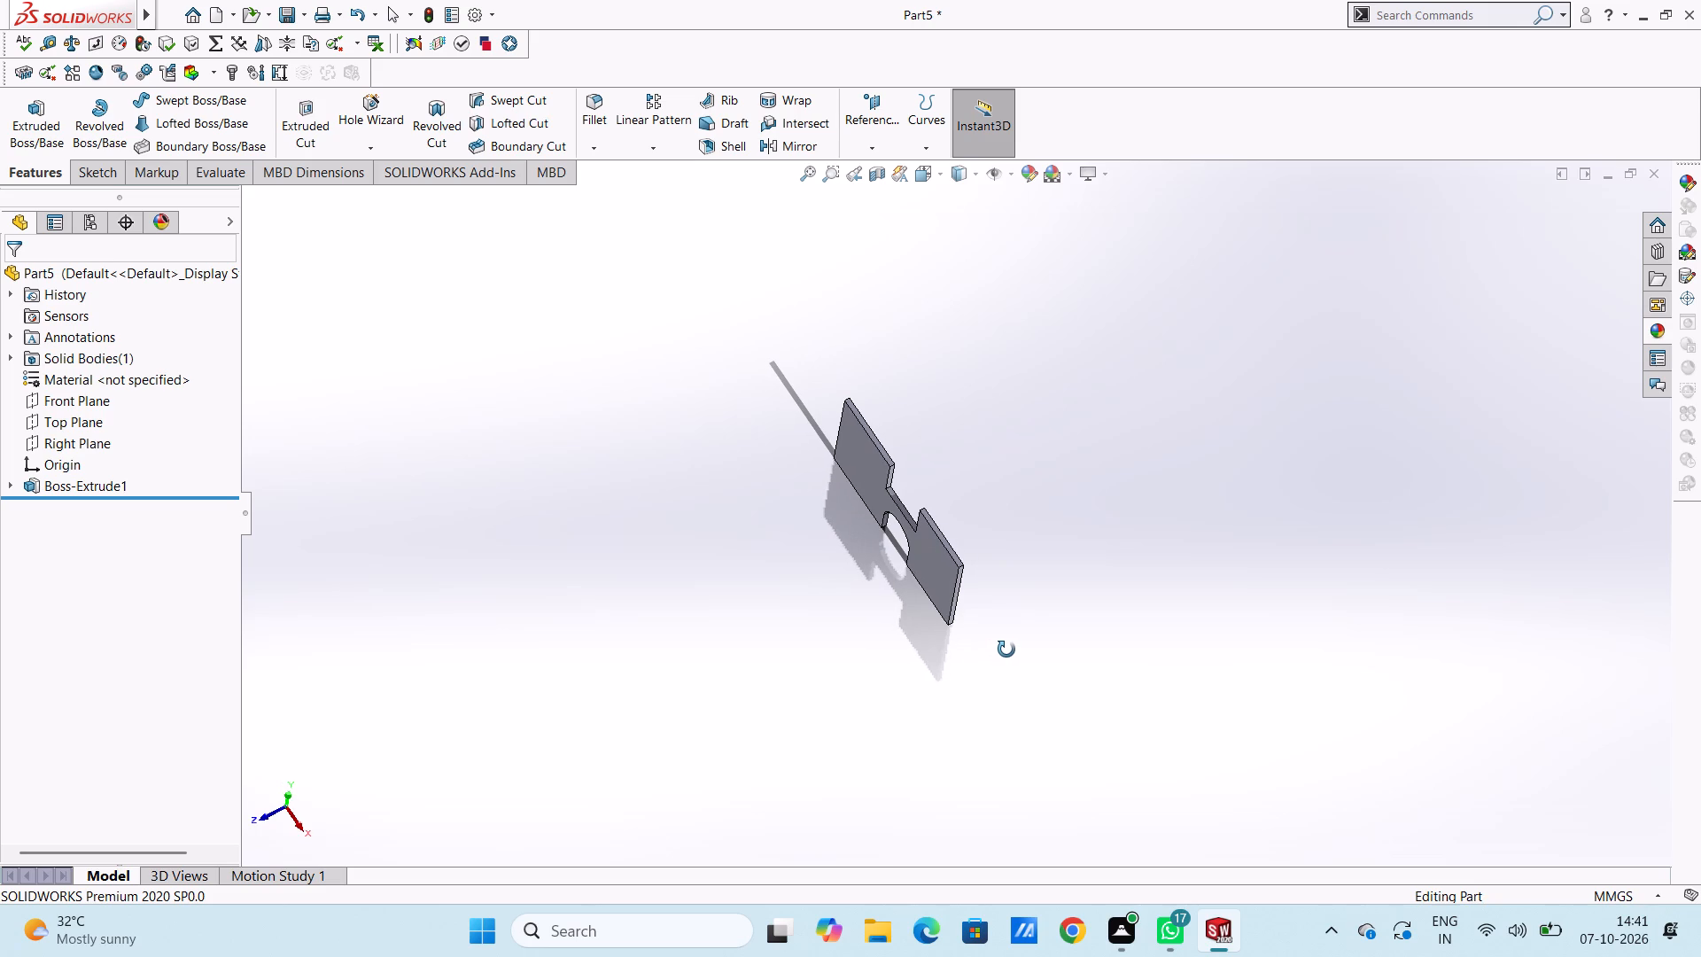
middle_click_drag(1006, 650, 1086, 573)
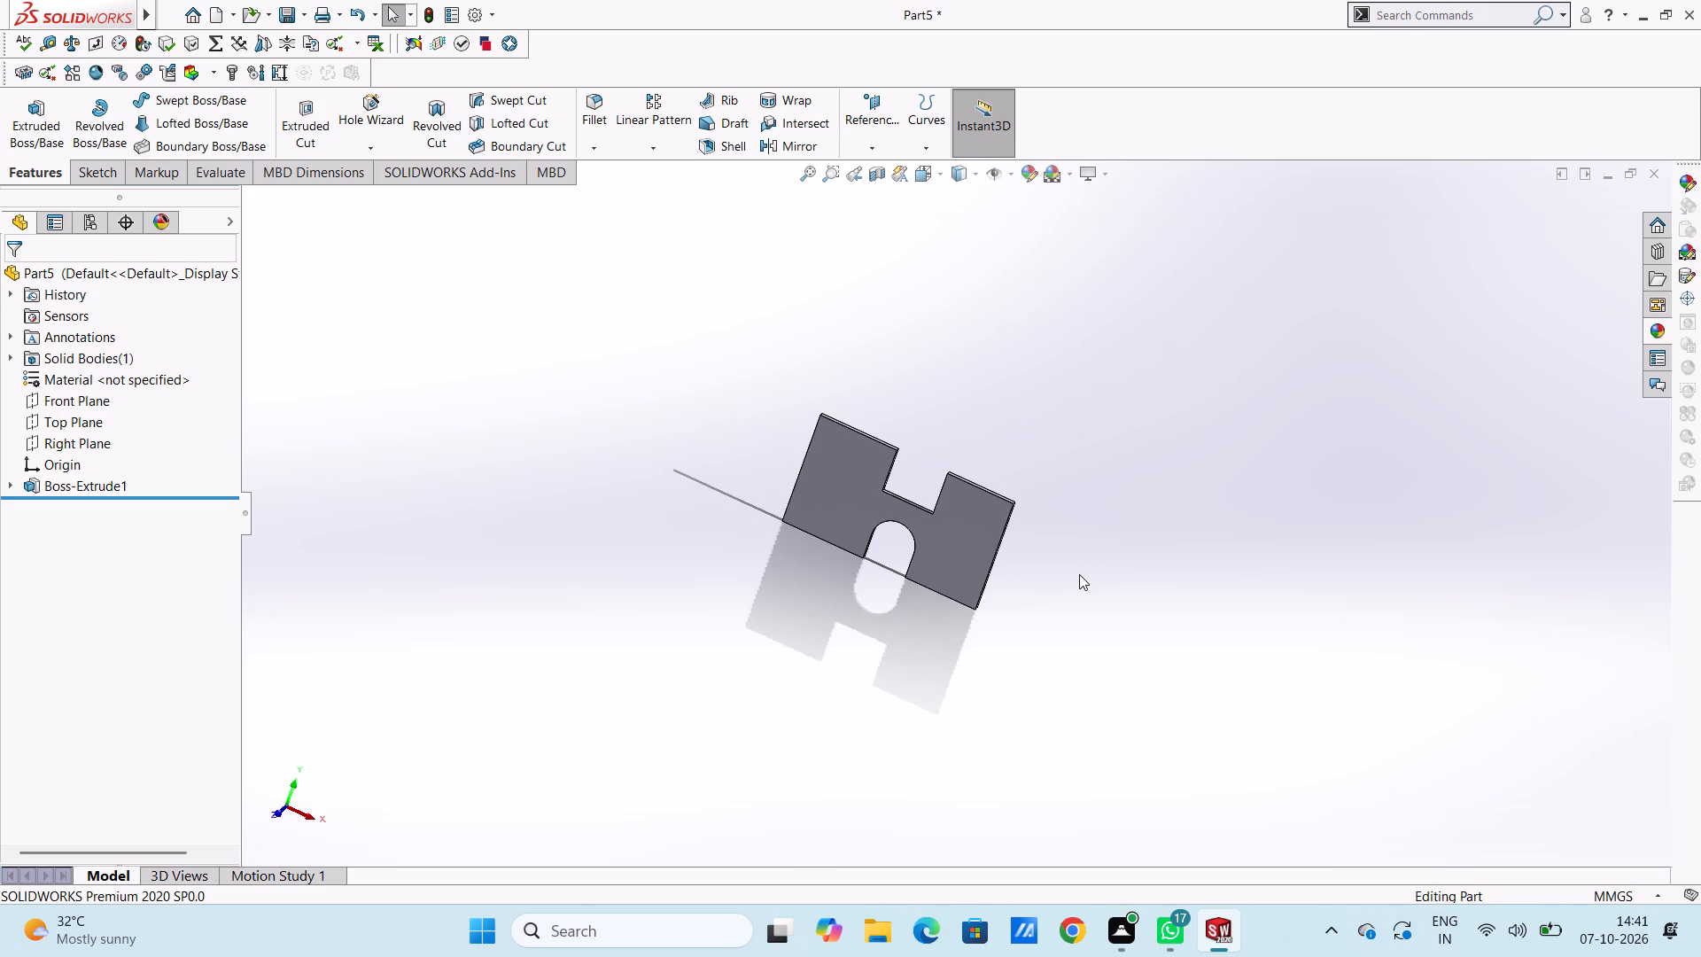
middle_click_drag(1093, 611, 1105, 540)
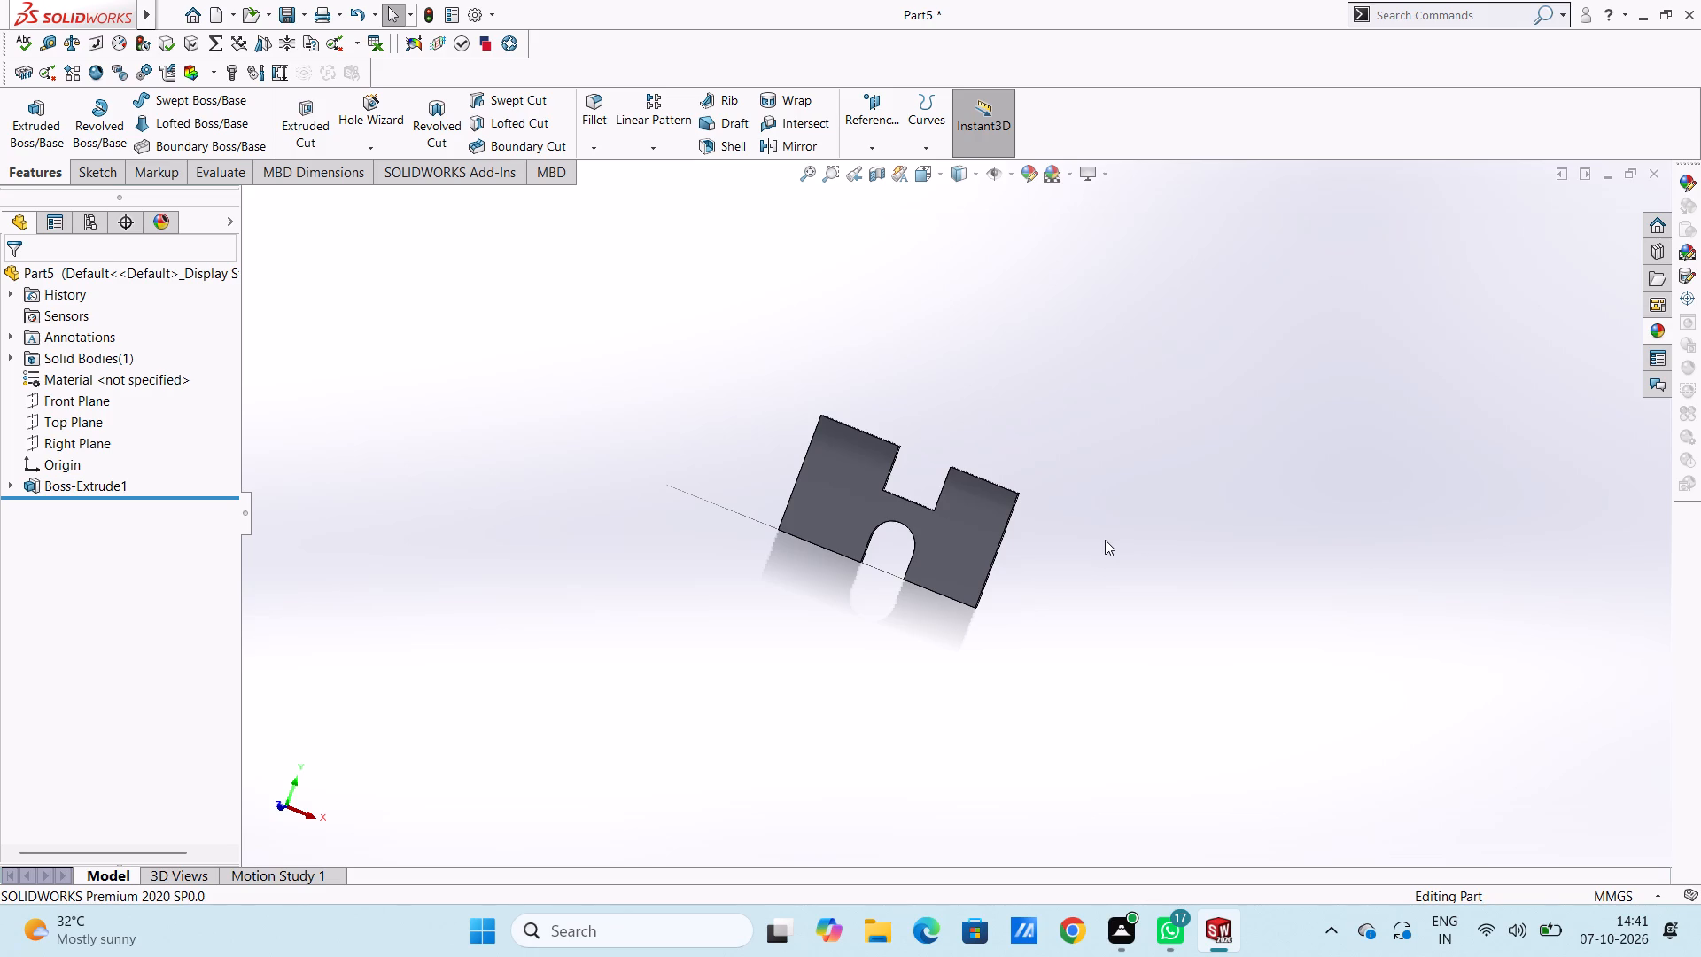
Start a new sketch on the plate's narrow bottom face to the right of the arch notch, seen from below.
key("ctrl+1")
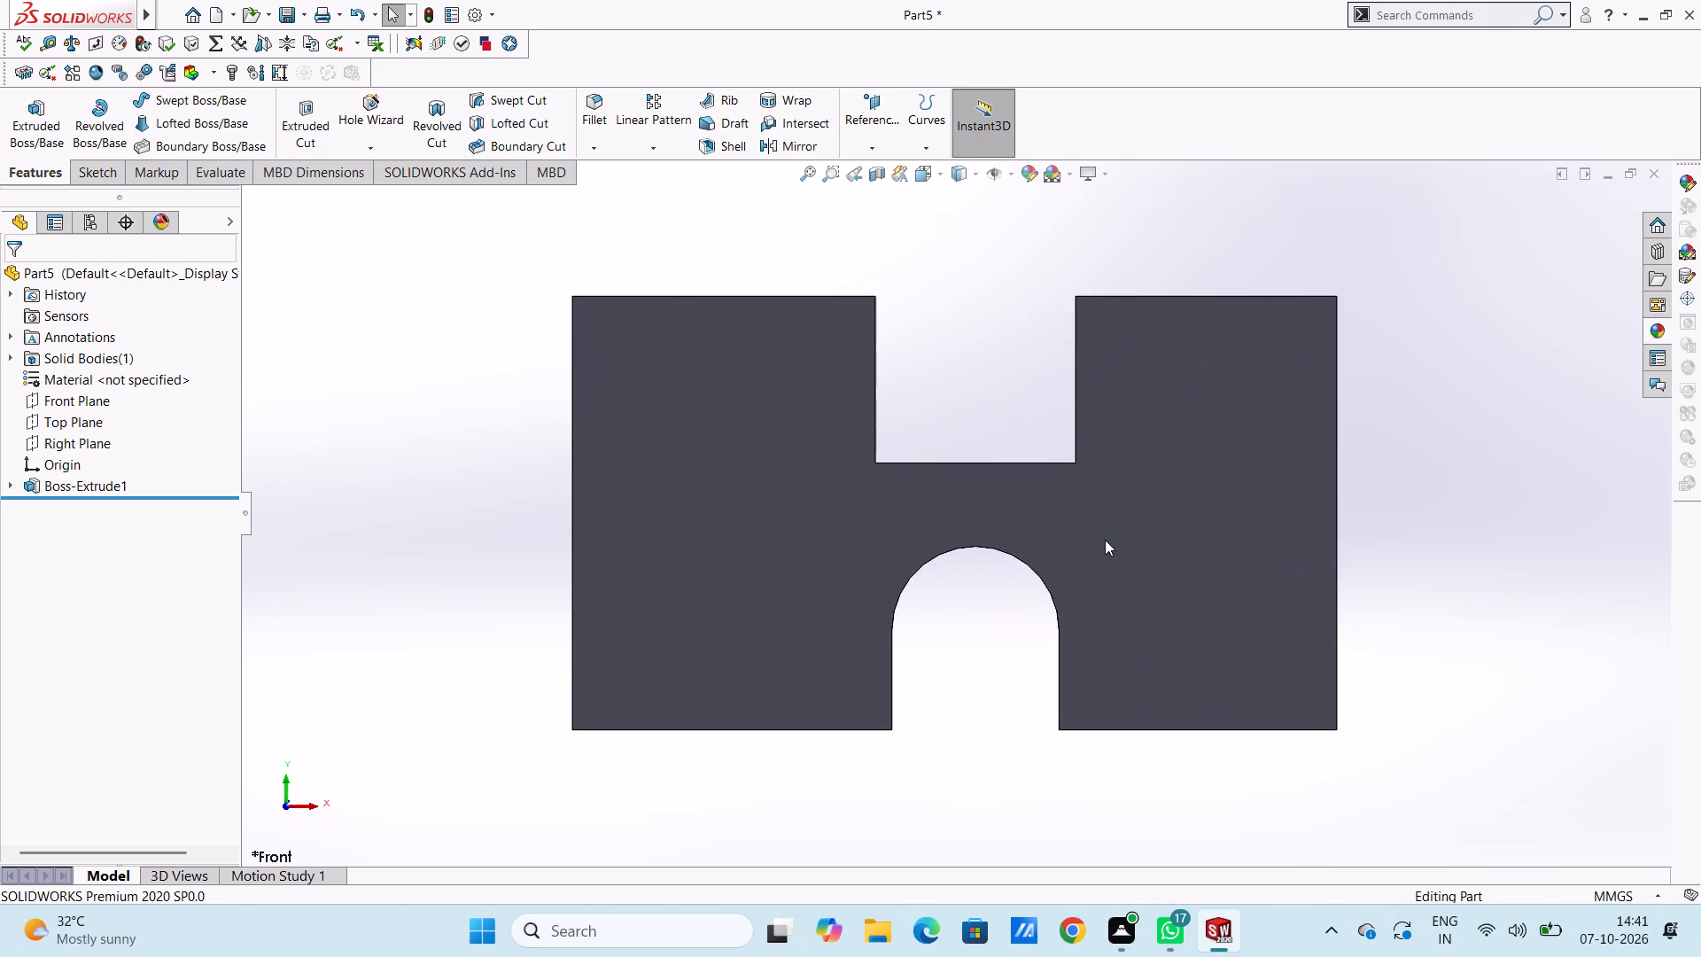
key("ctrl+6")
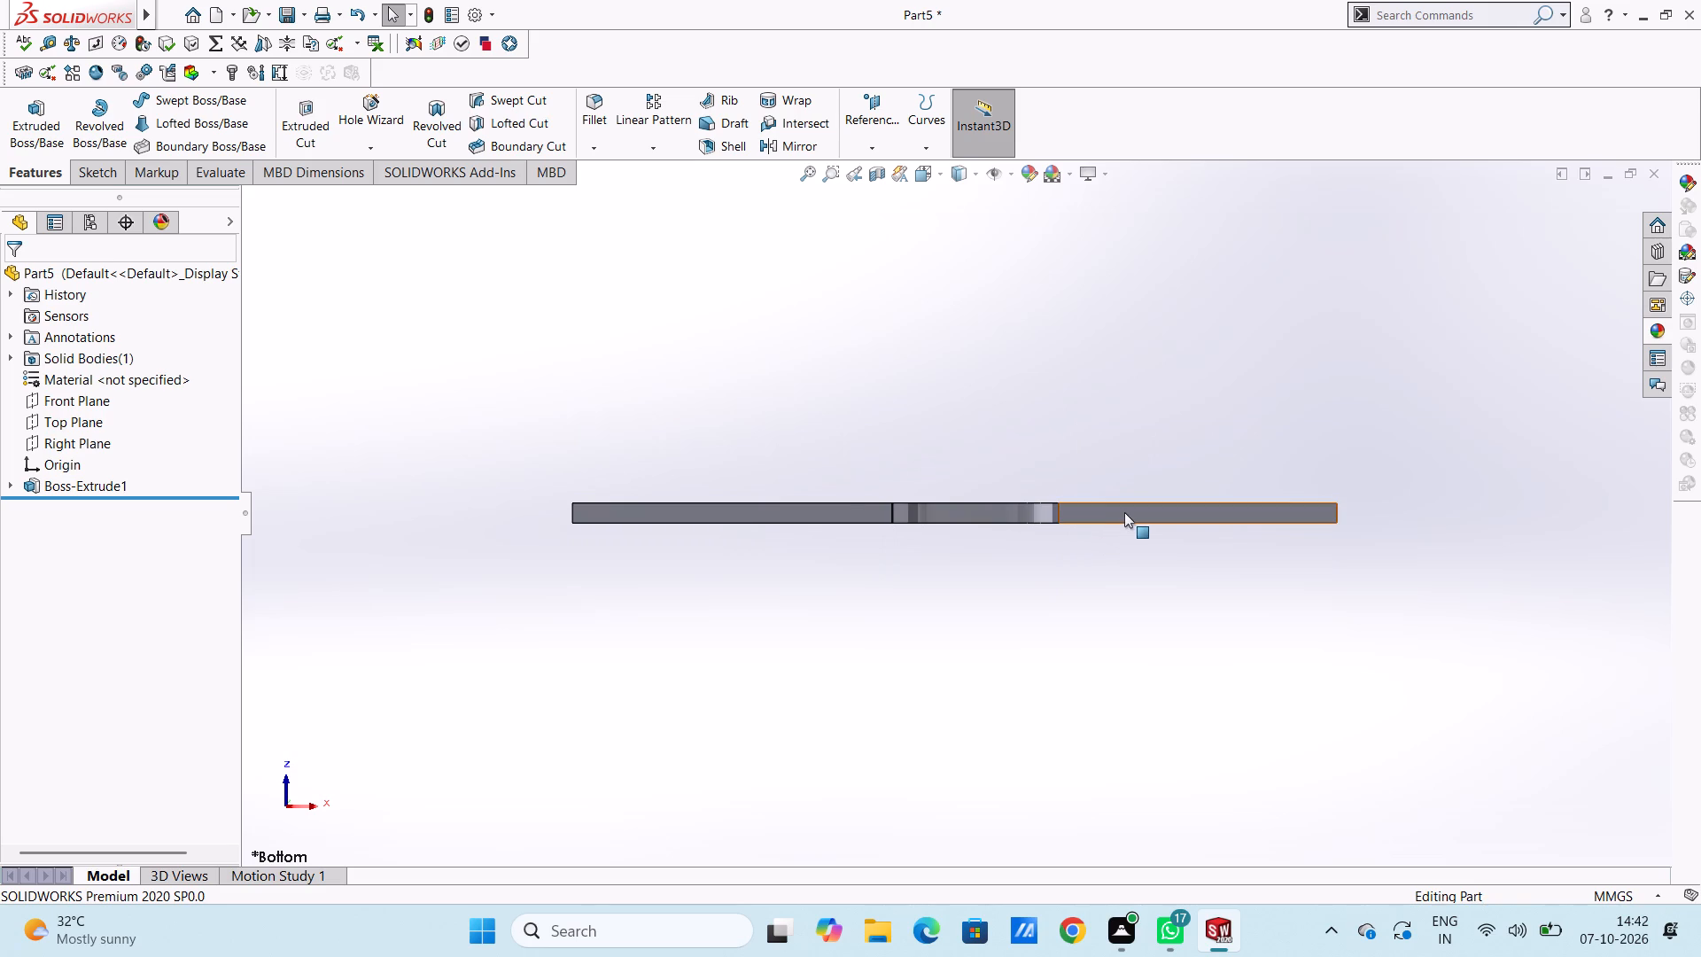
left_click(1124, 512)
left_click(1207, 462)
left_click(1169, 453)
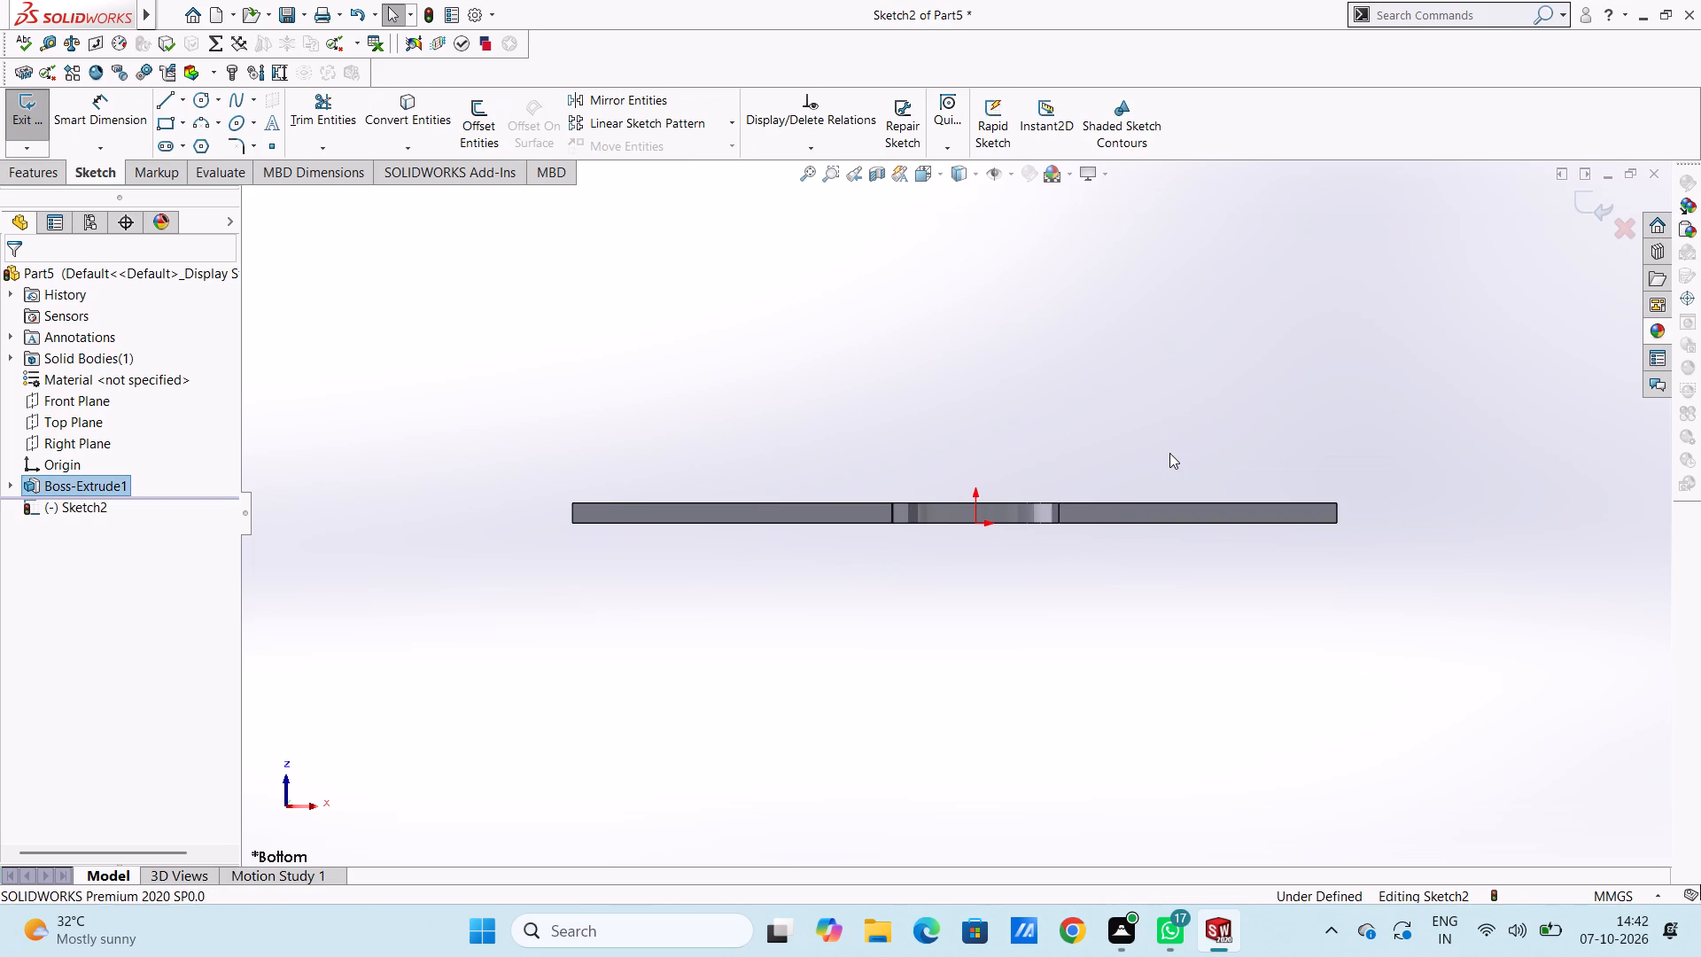
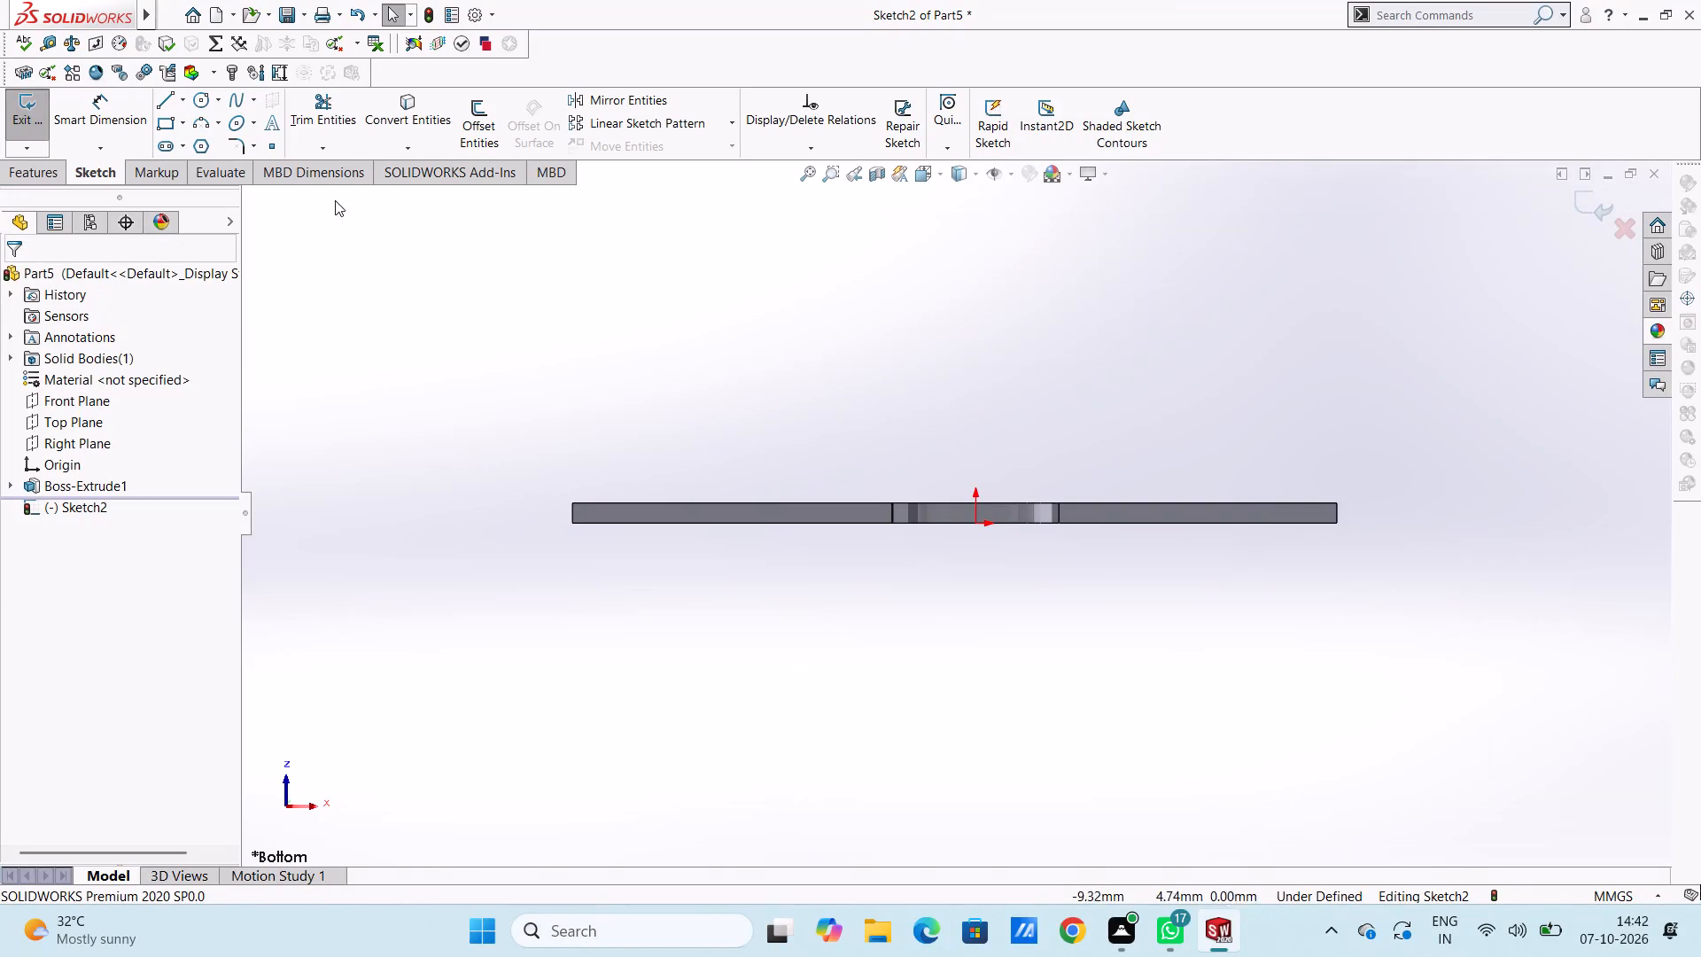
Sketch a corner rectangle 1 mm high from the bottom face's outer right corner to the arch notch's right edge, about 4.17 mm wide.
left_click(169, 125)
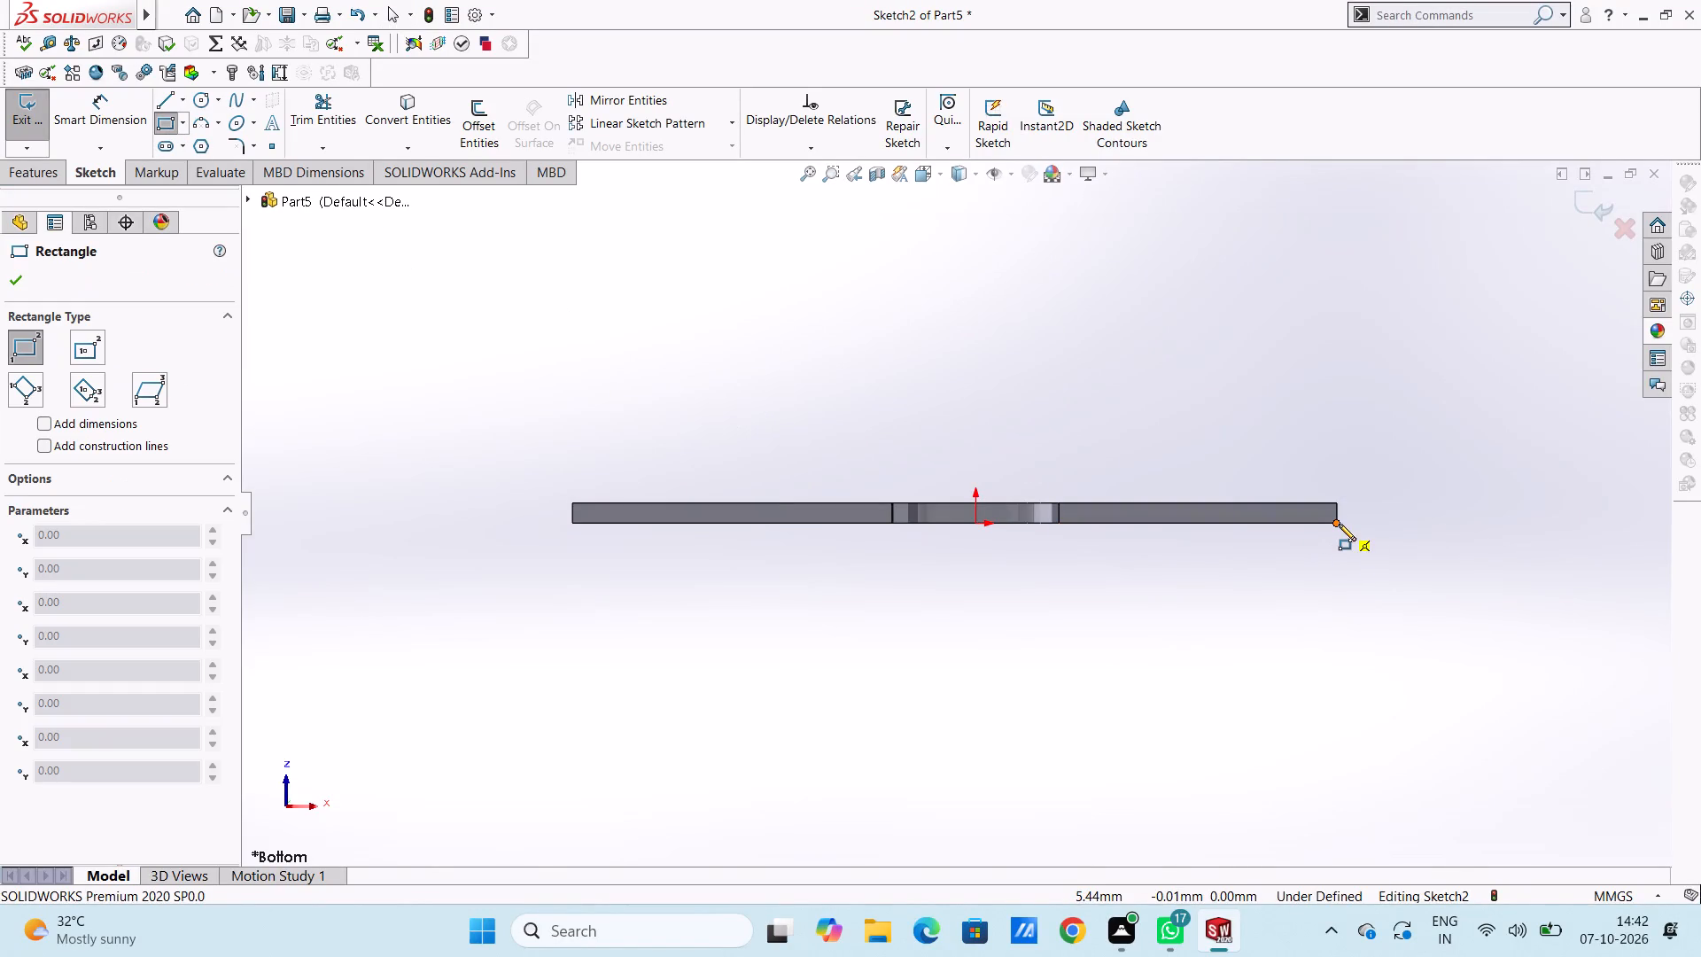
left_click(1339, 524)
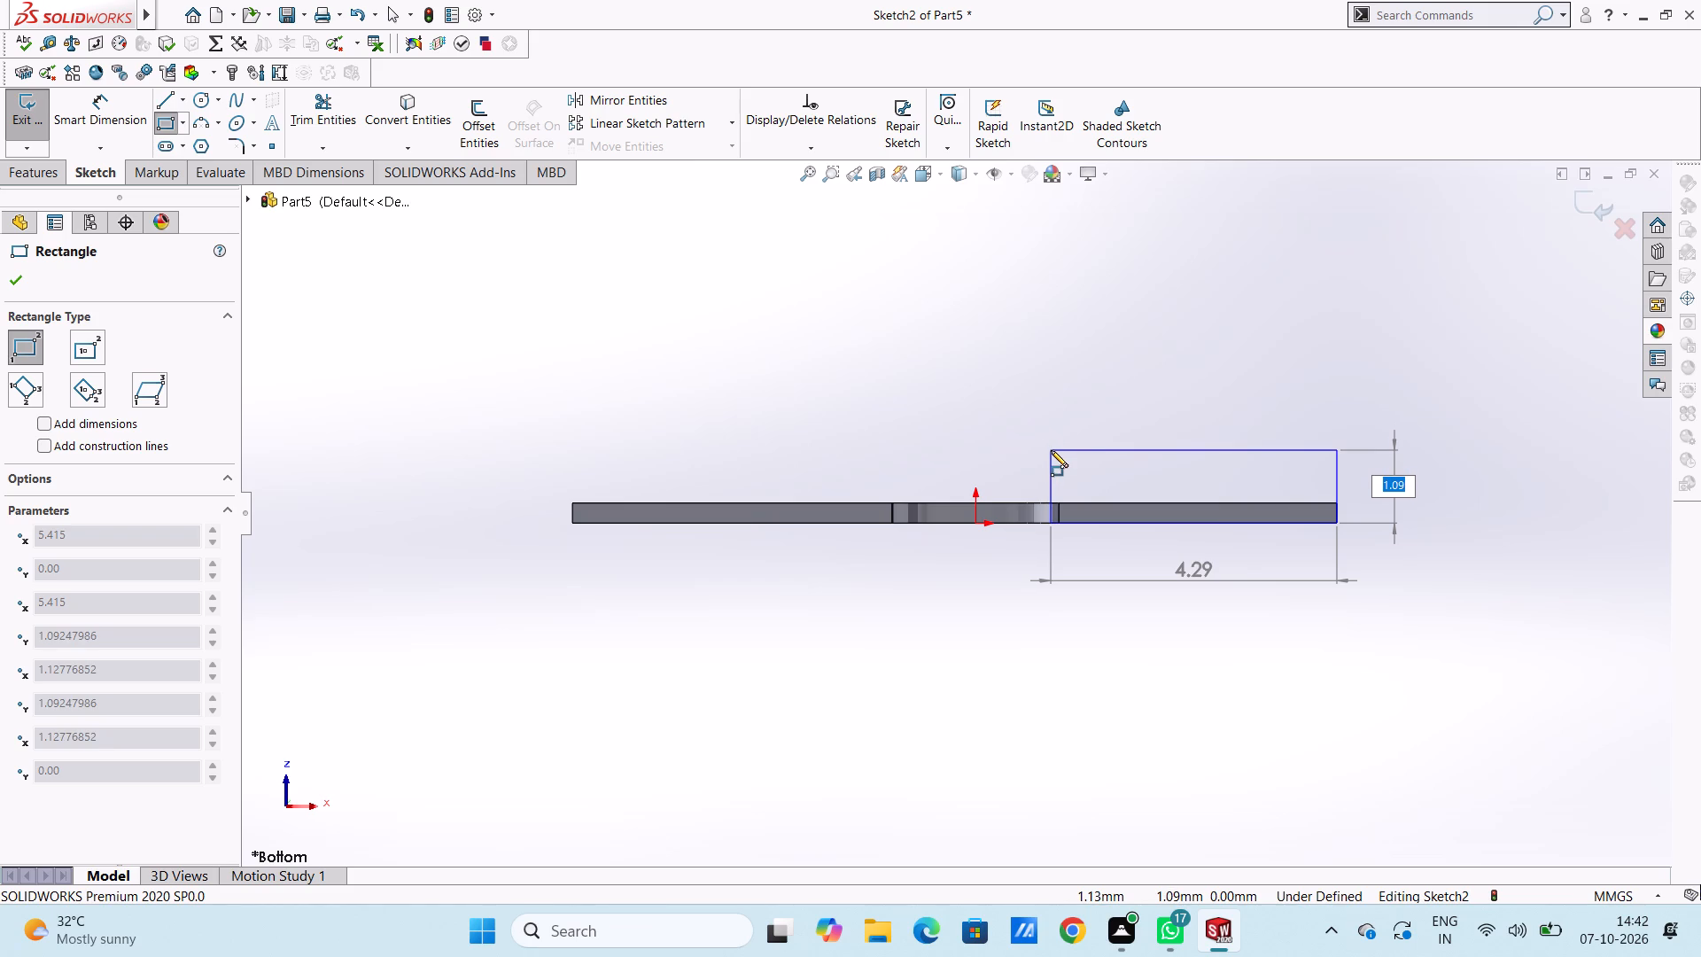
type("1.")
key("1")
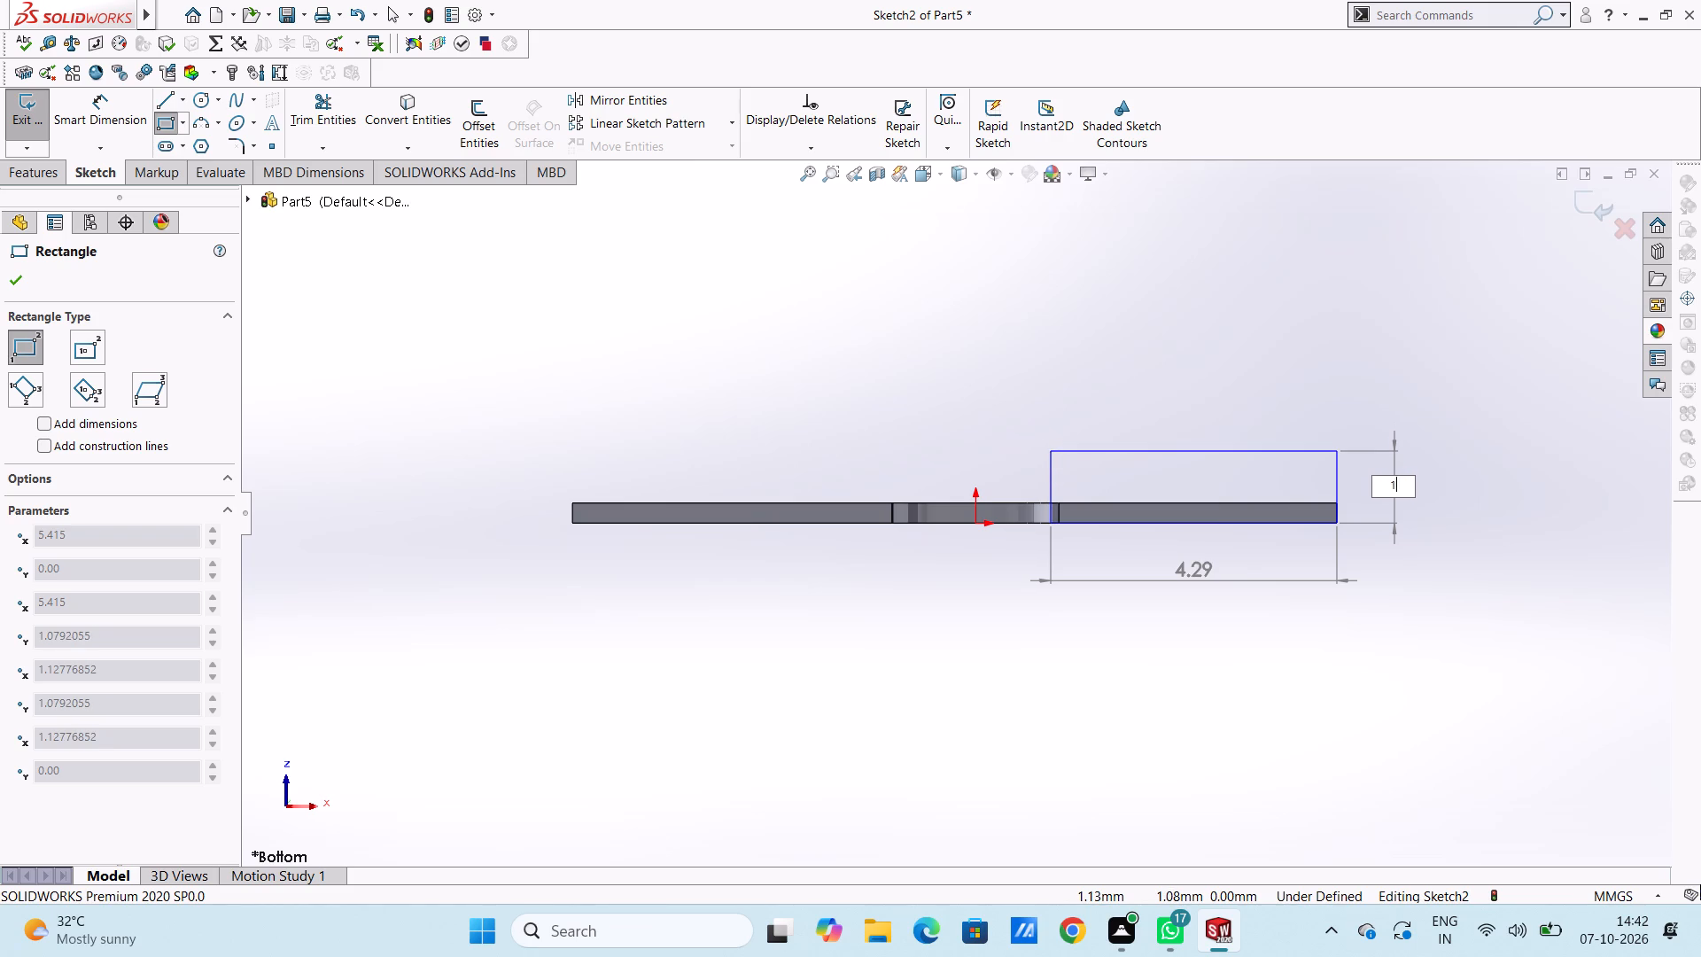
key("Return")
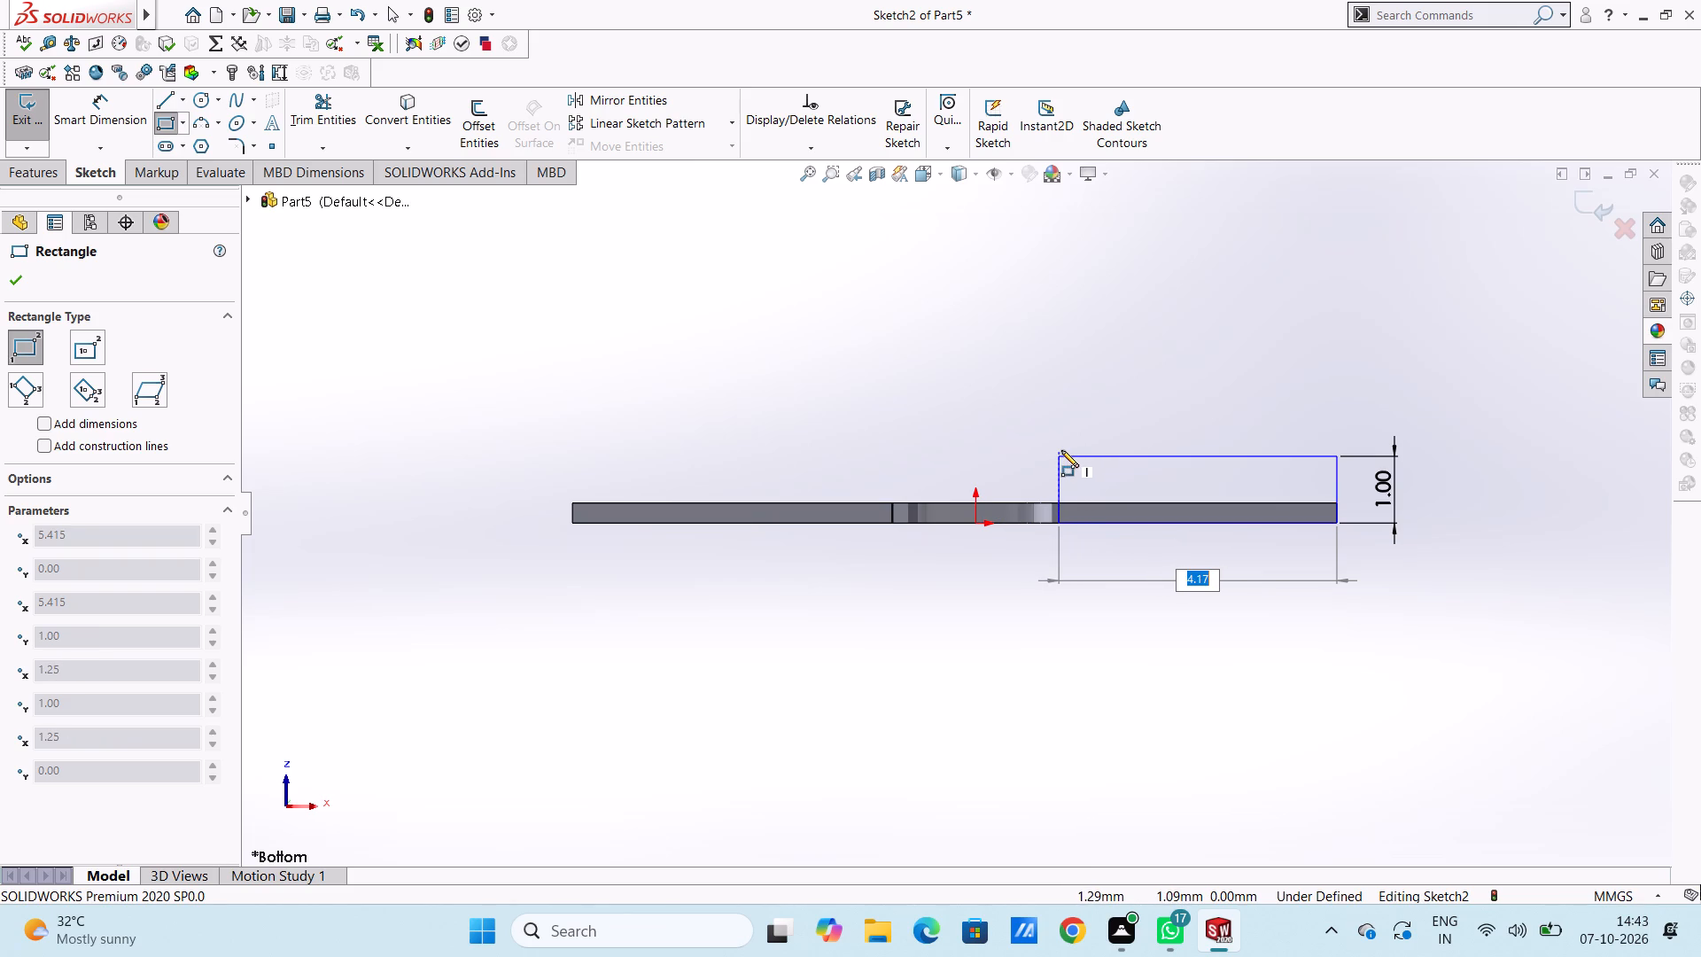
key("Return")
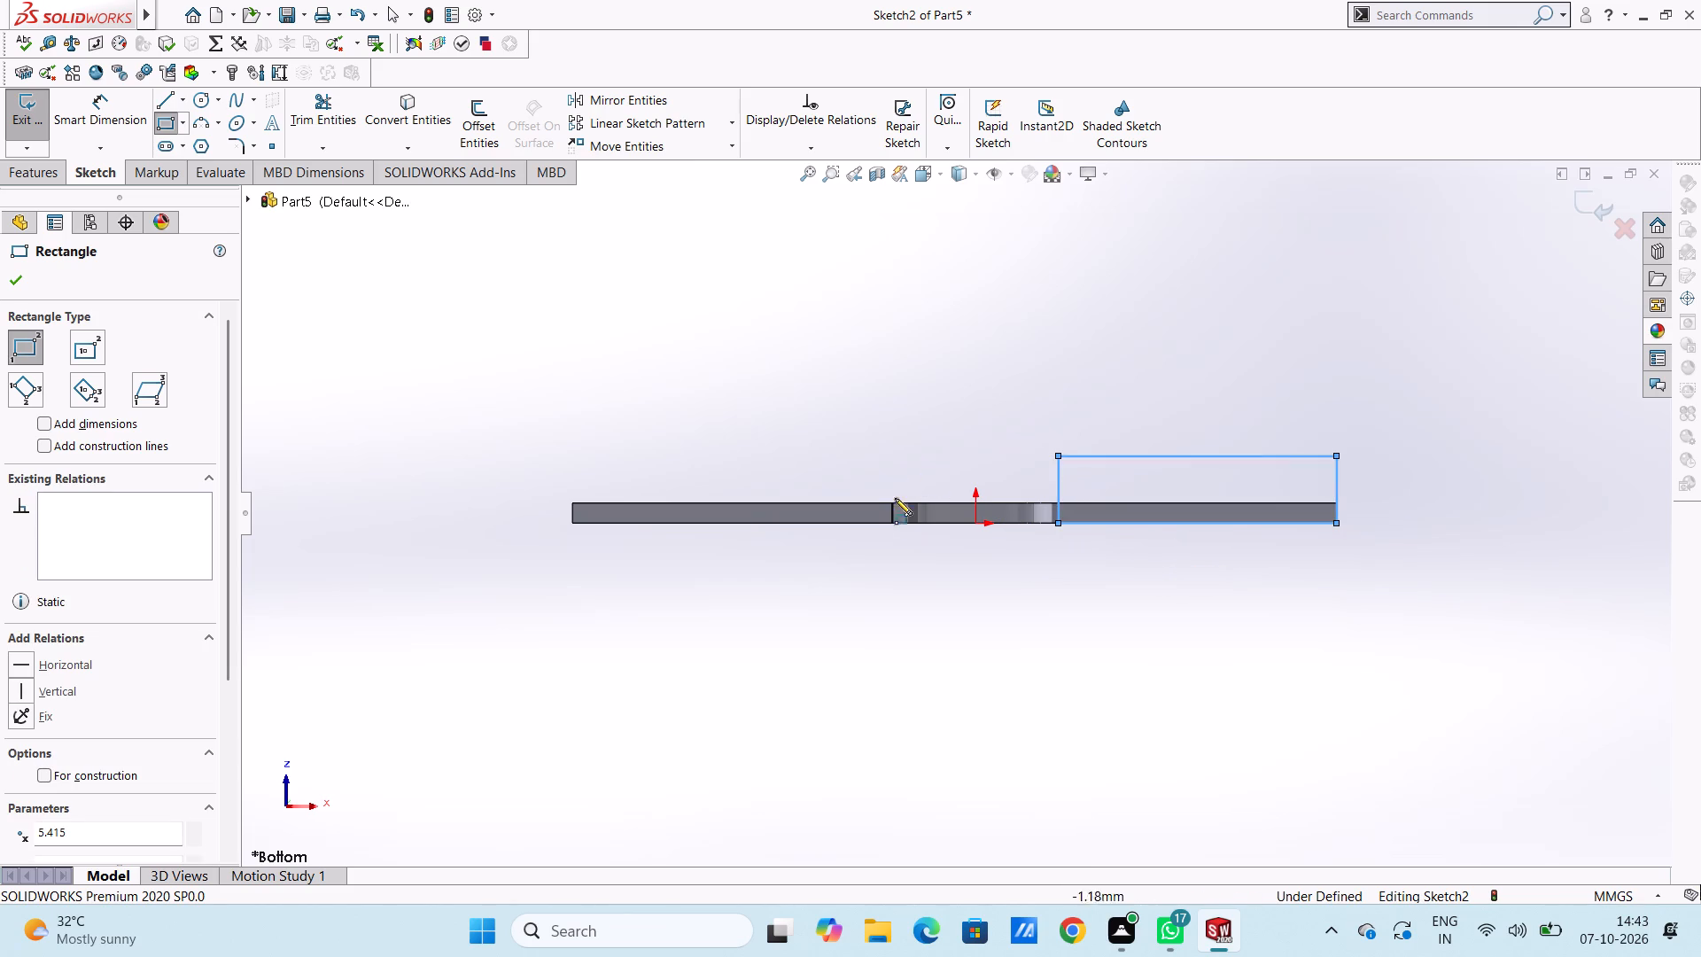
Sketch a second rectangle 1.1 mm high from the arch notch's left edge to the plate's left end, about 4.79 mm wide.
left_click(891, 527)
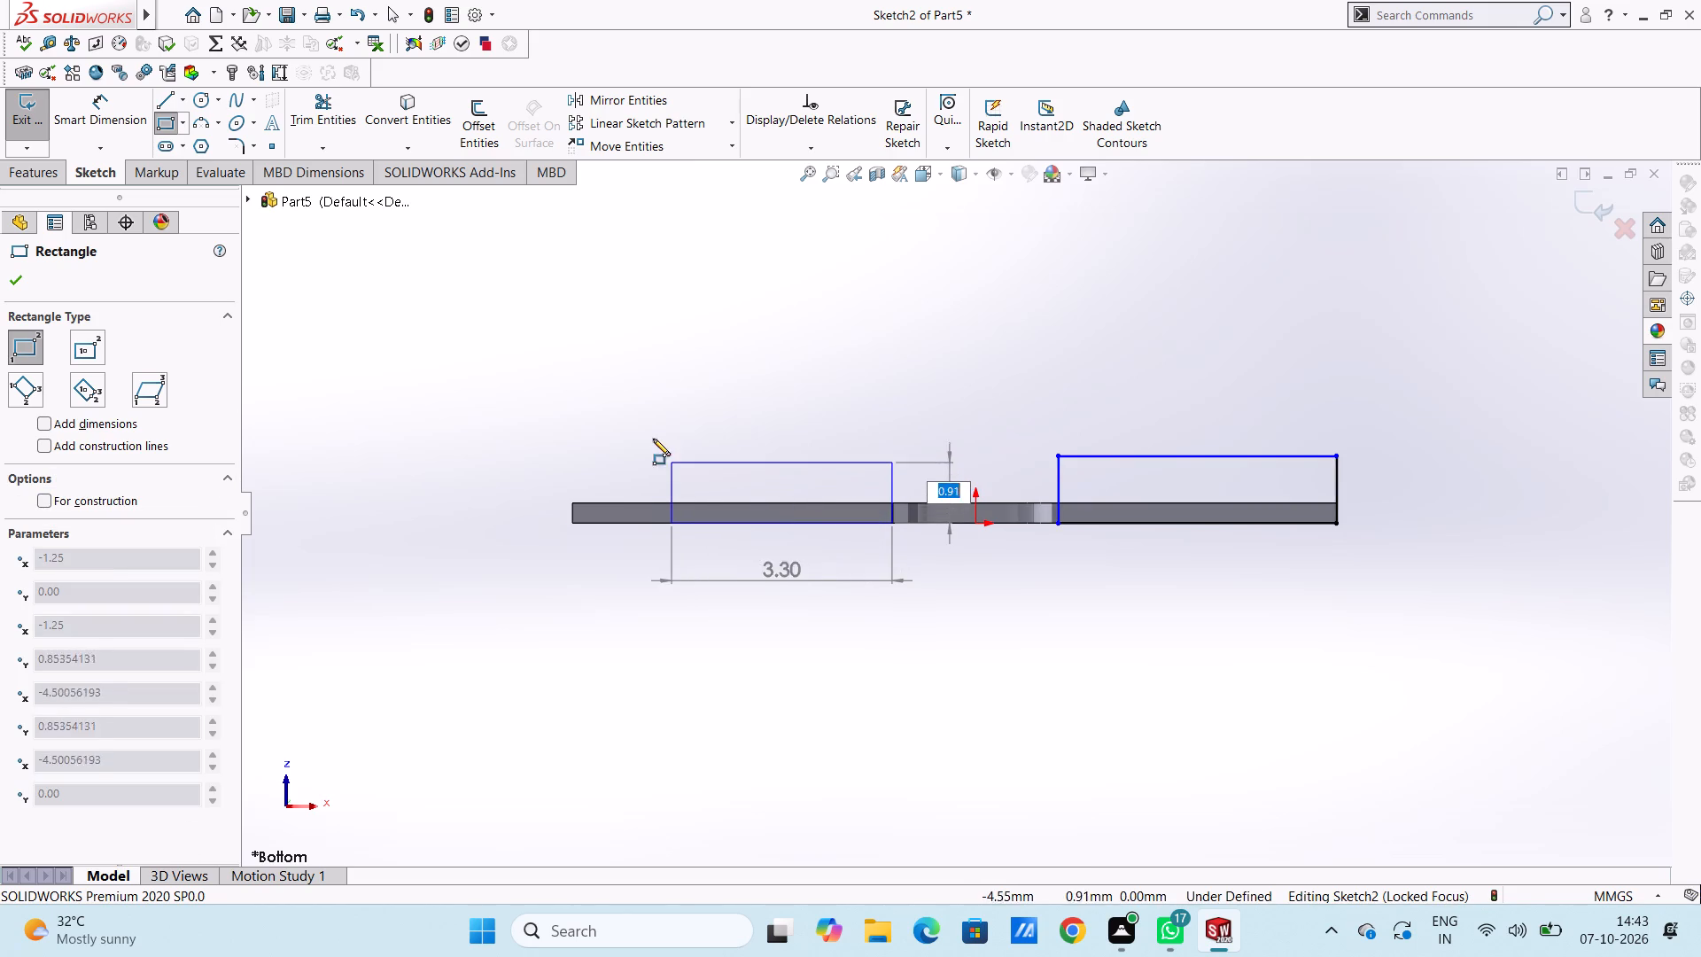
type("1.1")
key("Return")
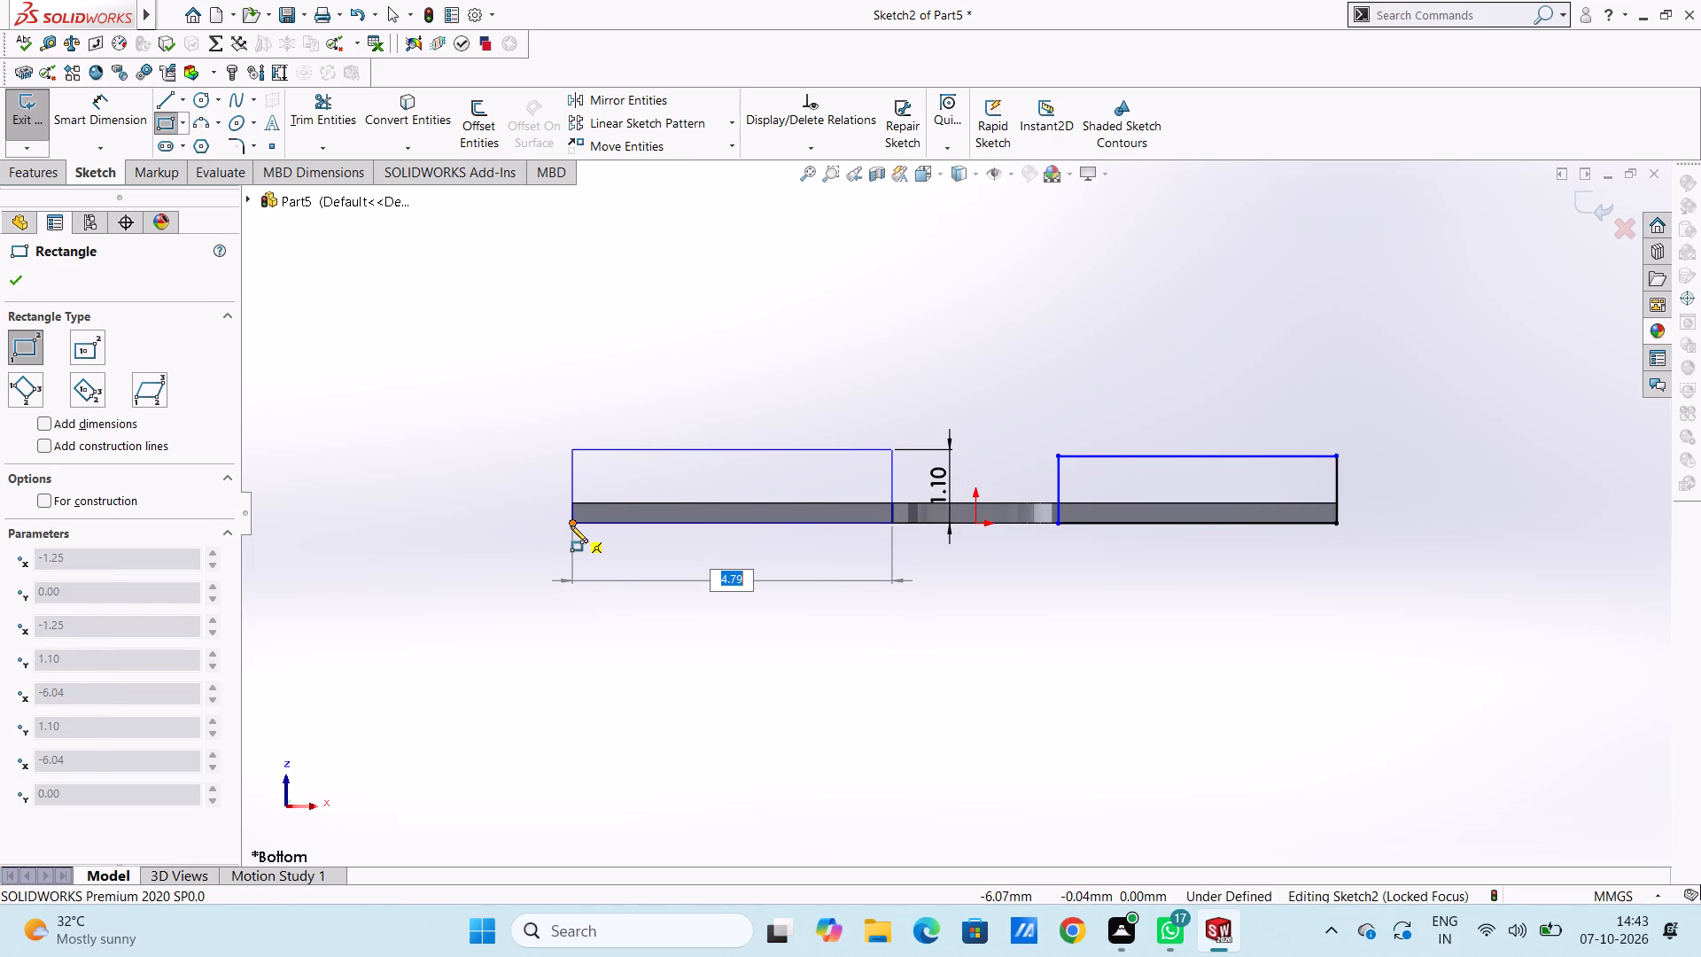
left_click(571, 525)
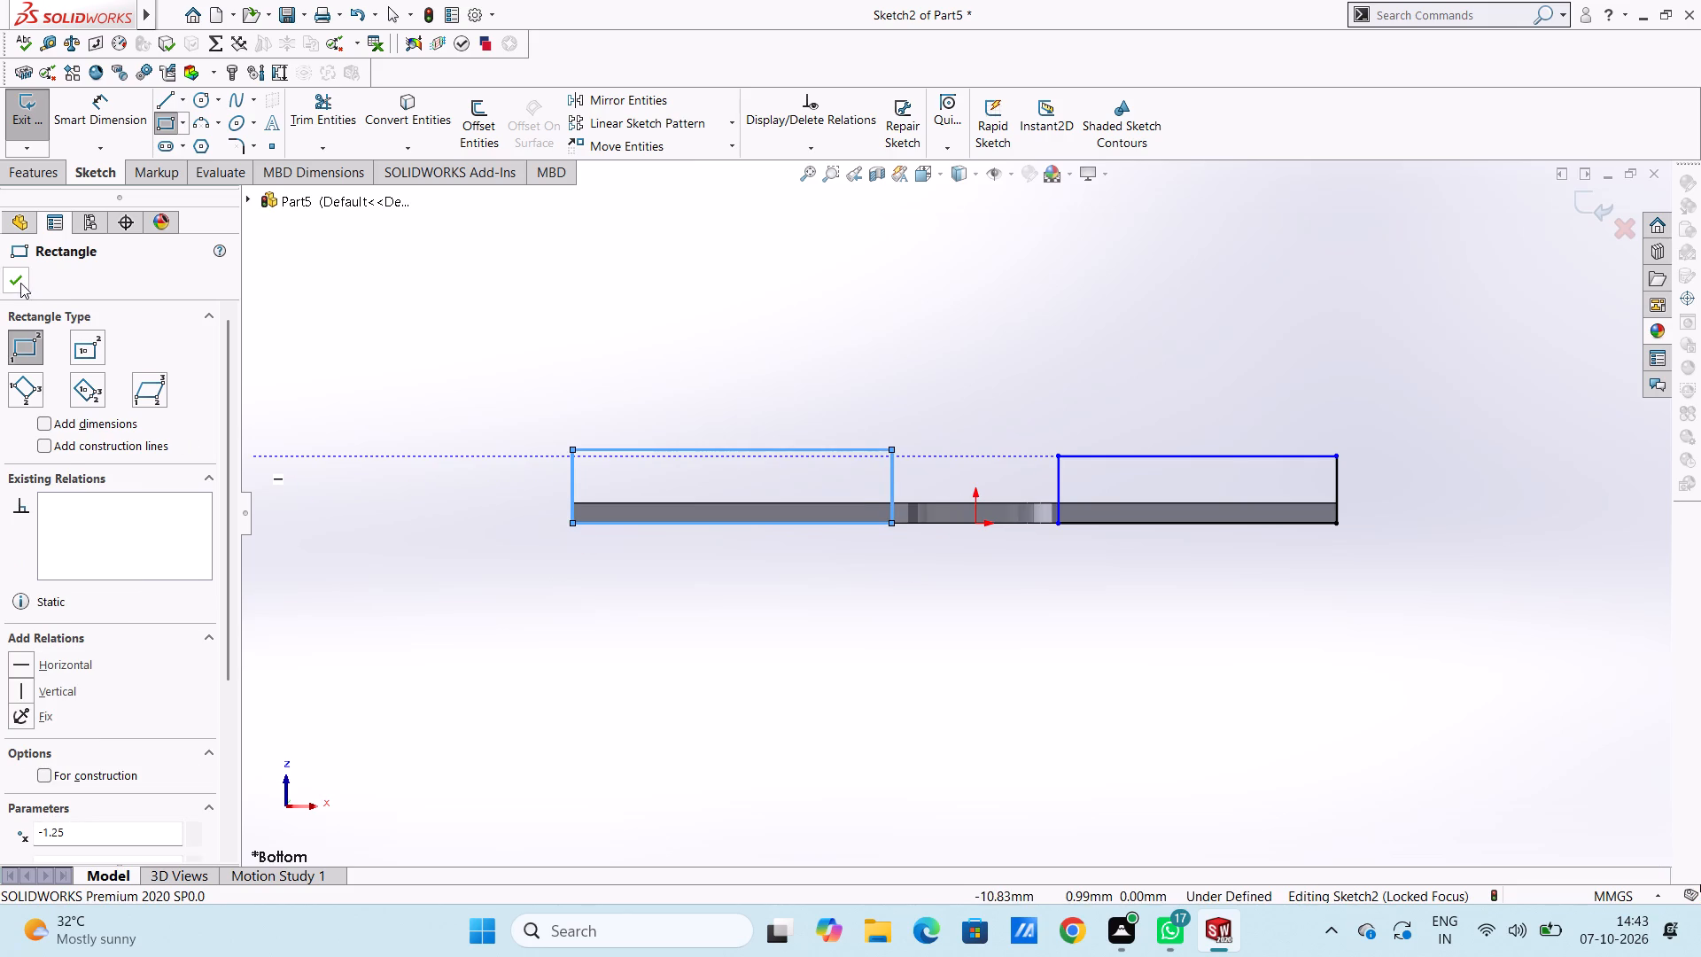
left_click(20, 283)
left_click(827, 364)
Examine the two sketched rectangles against the extruded plate from several angles and in isometric view.
middle_click_drag(1106, 308, 1087, 394)
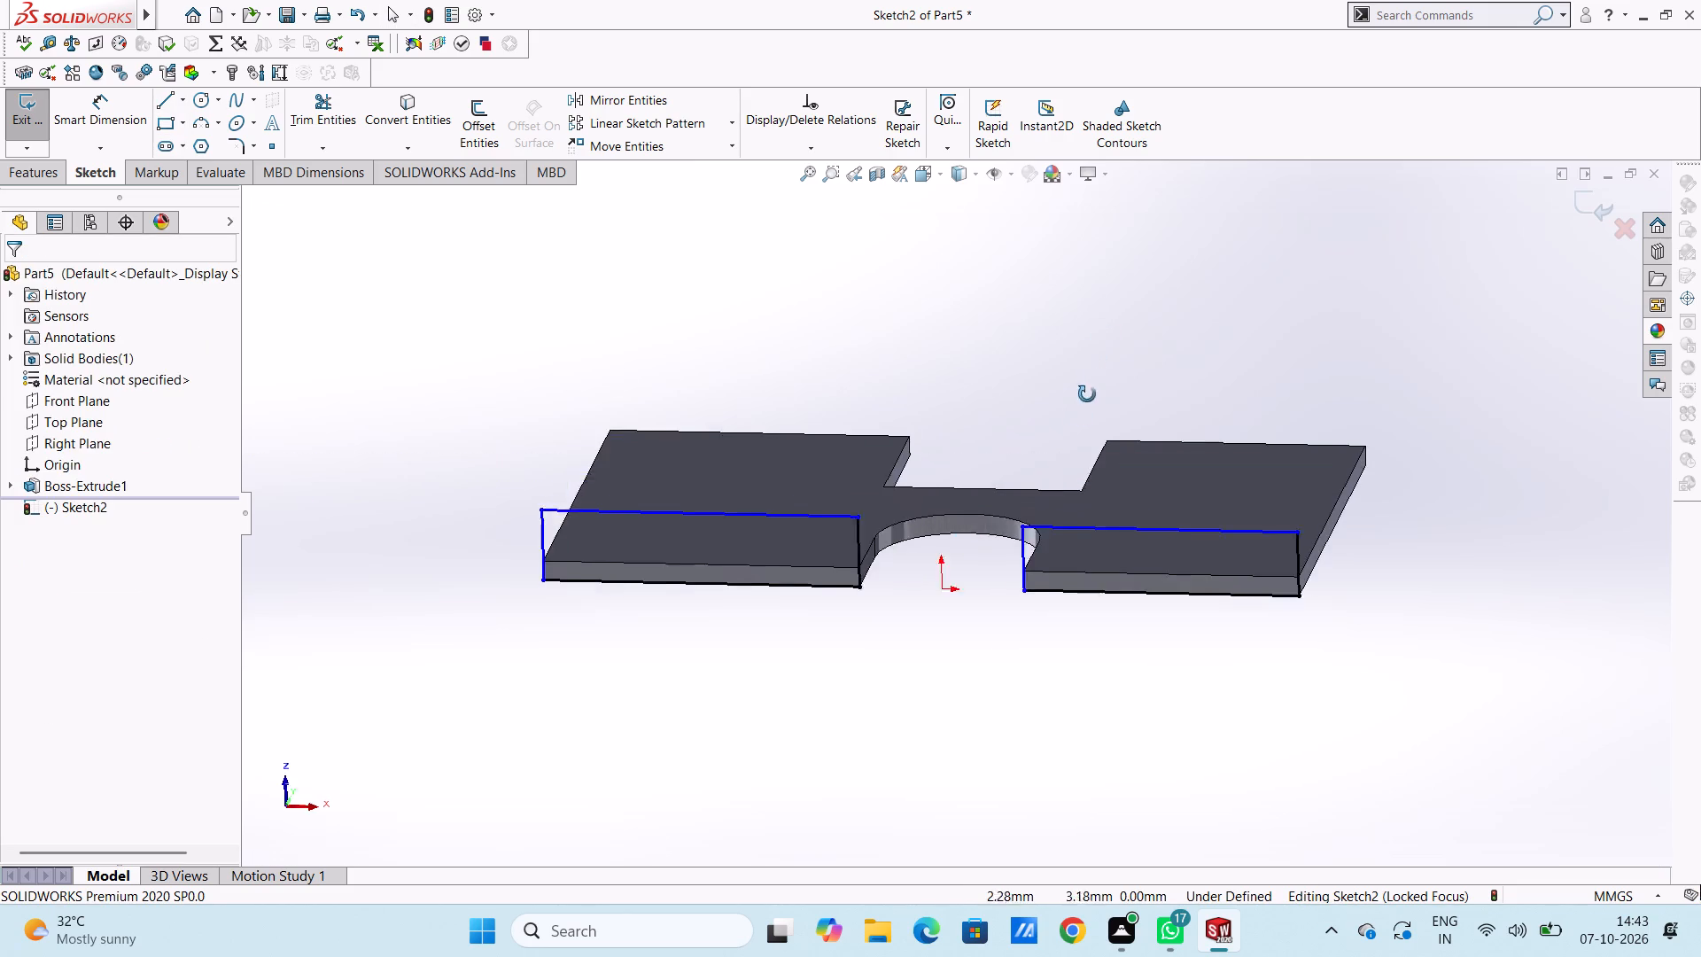
middle_click_drag(1087, 394, 1070, 618)
scroll(1060, 471, "up", 3)
middle_click_drag(1068, 350, 1059, 382)
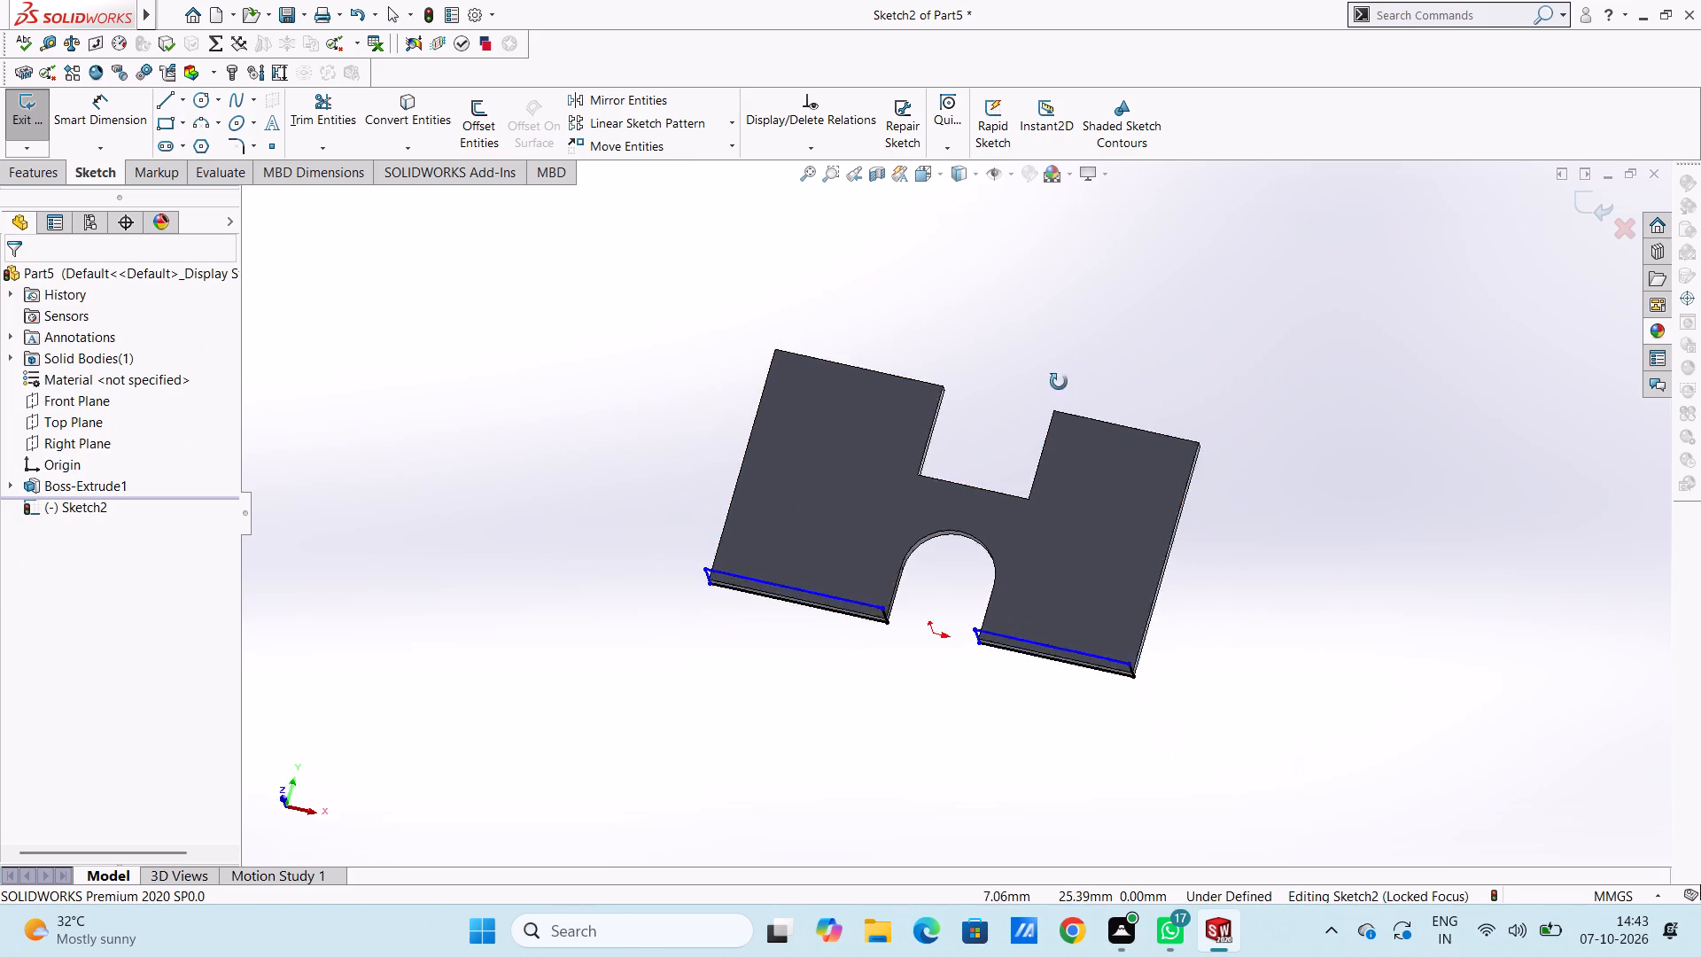
middle_click_drag(1059, 382, 950, 527)
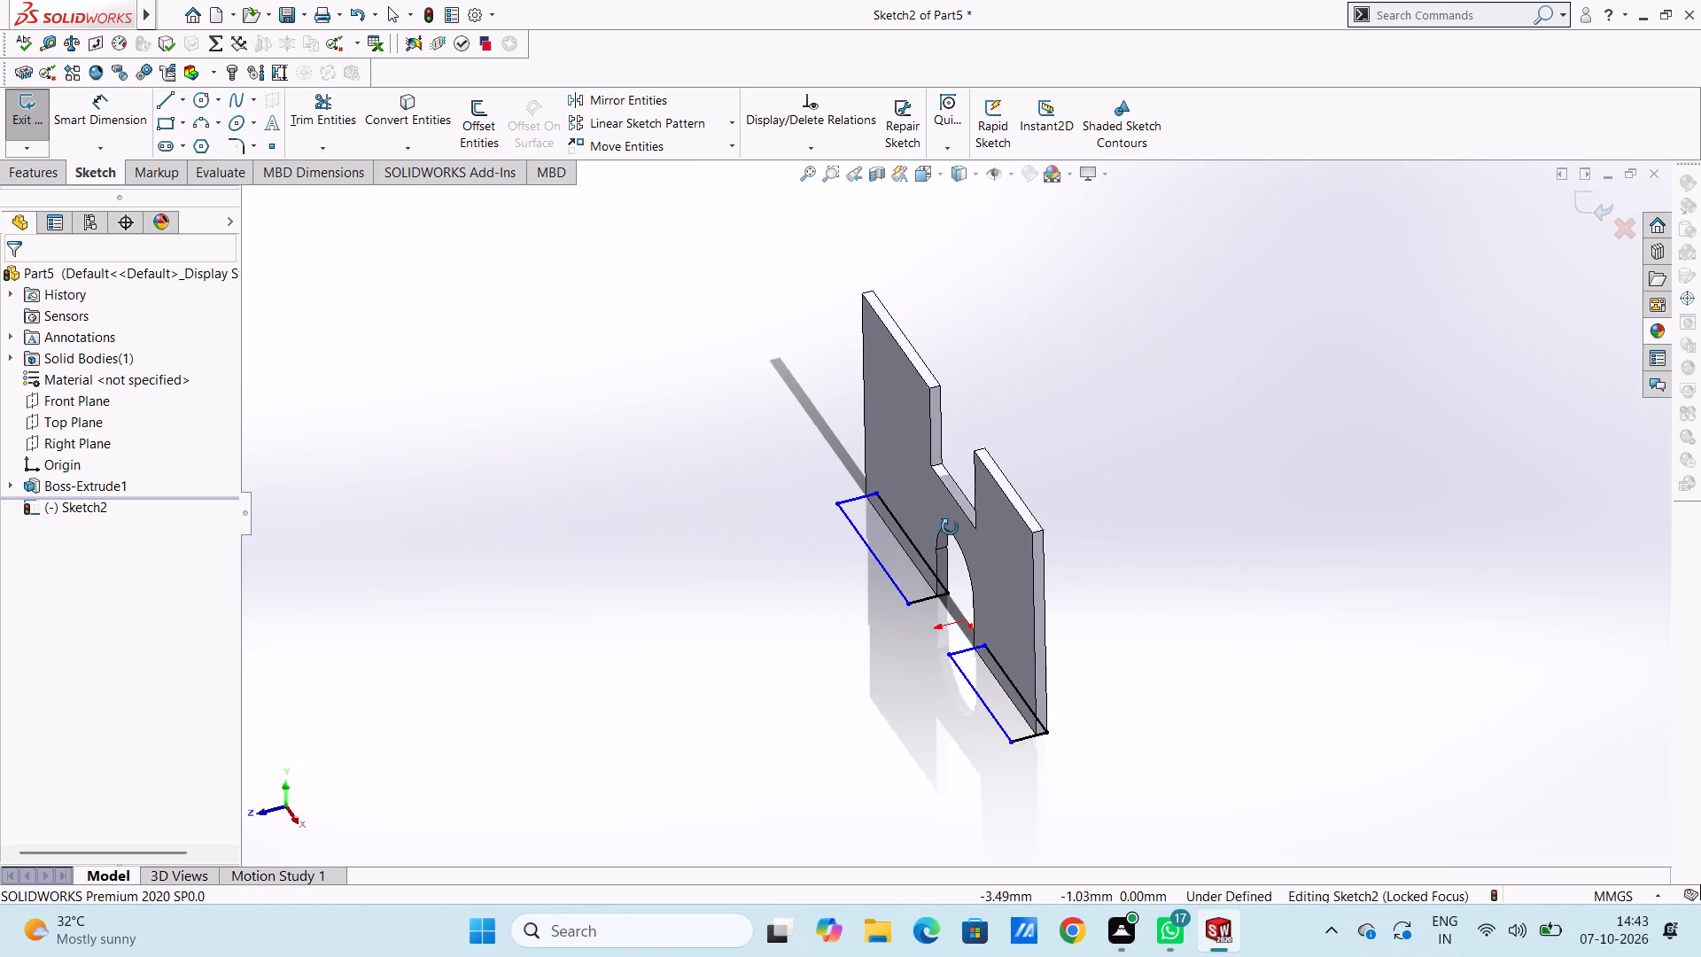
middle_click_drag(950, 527, 948, 509)
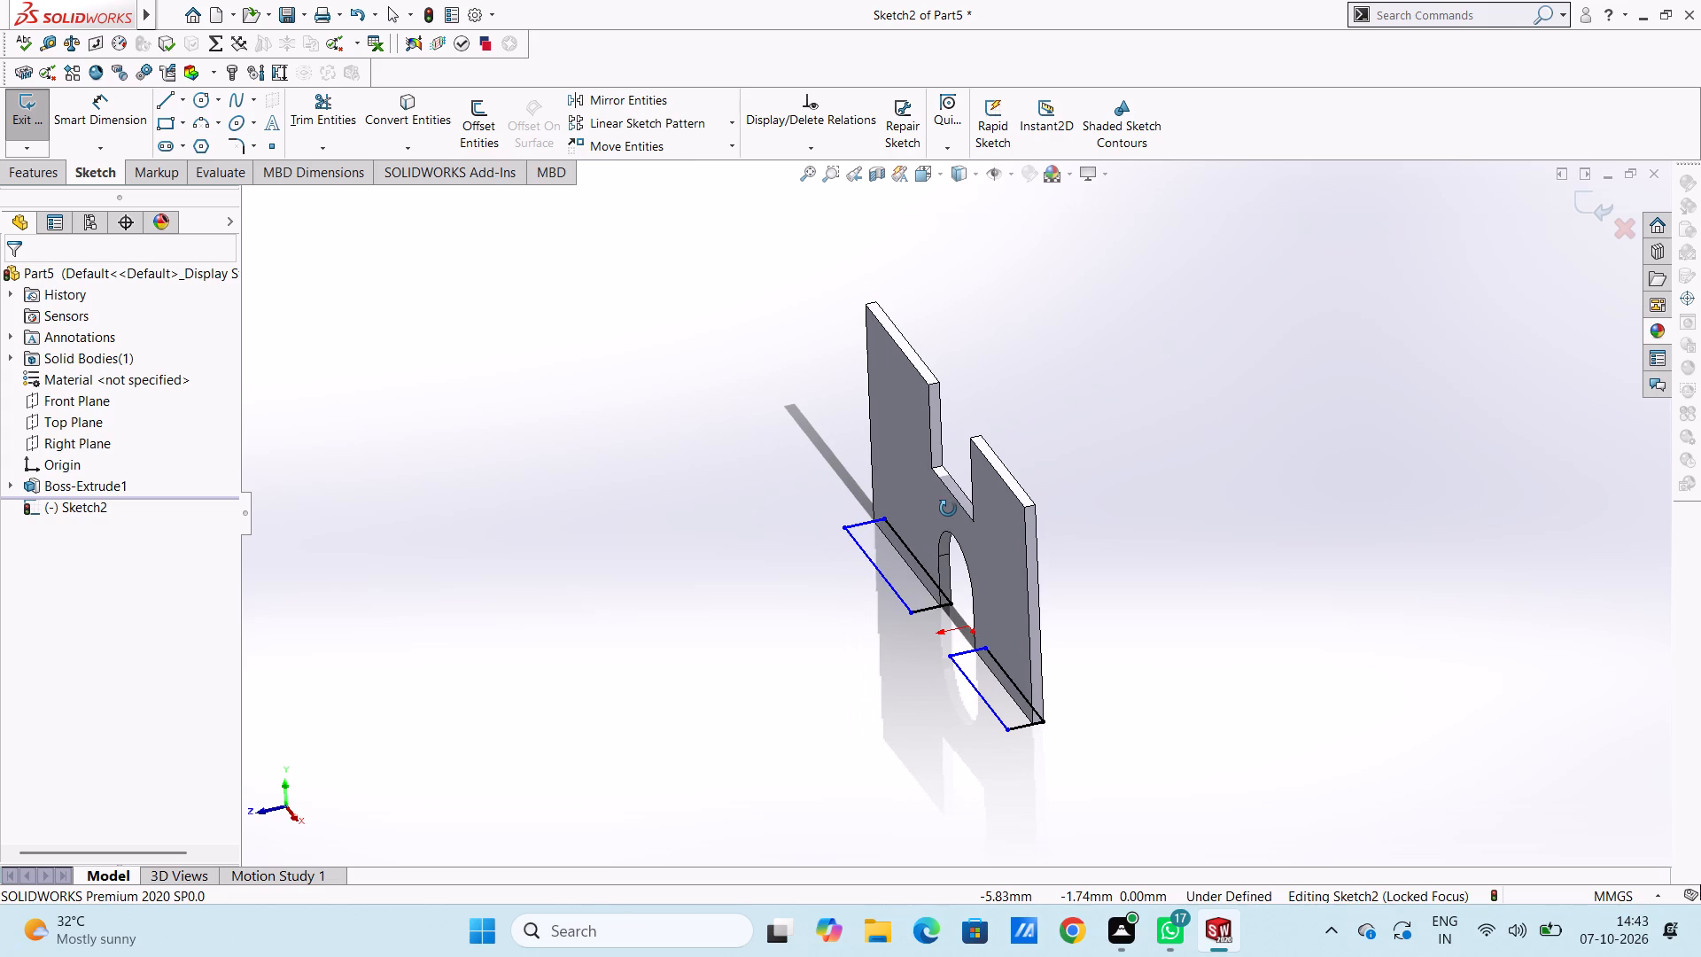
middle_click_drag(948, 509, 925, 396)
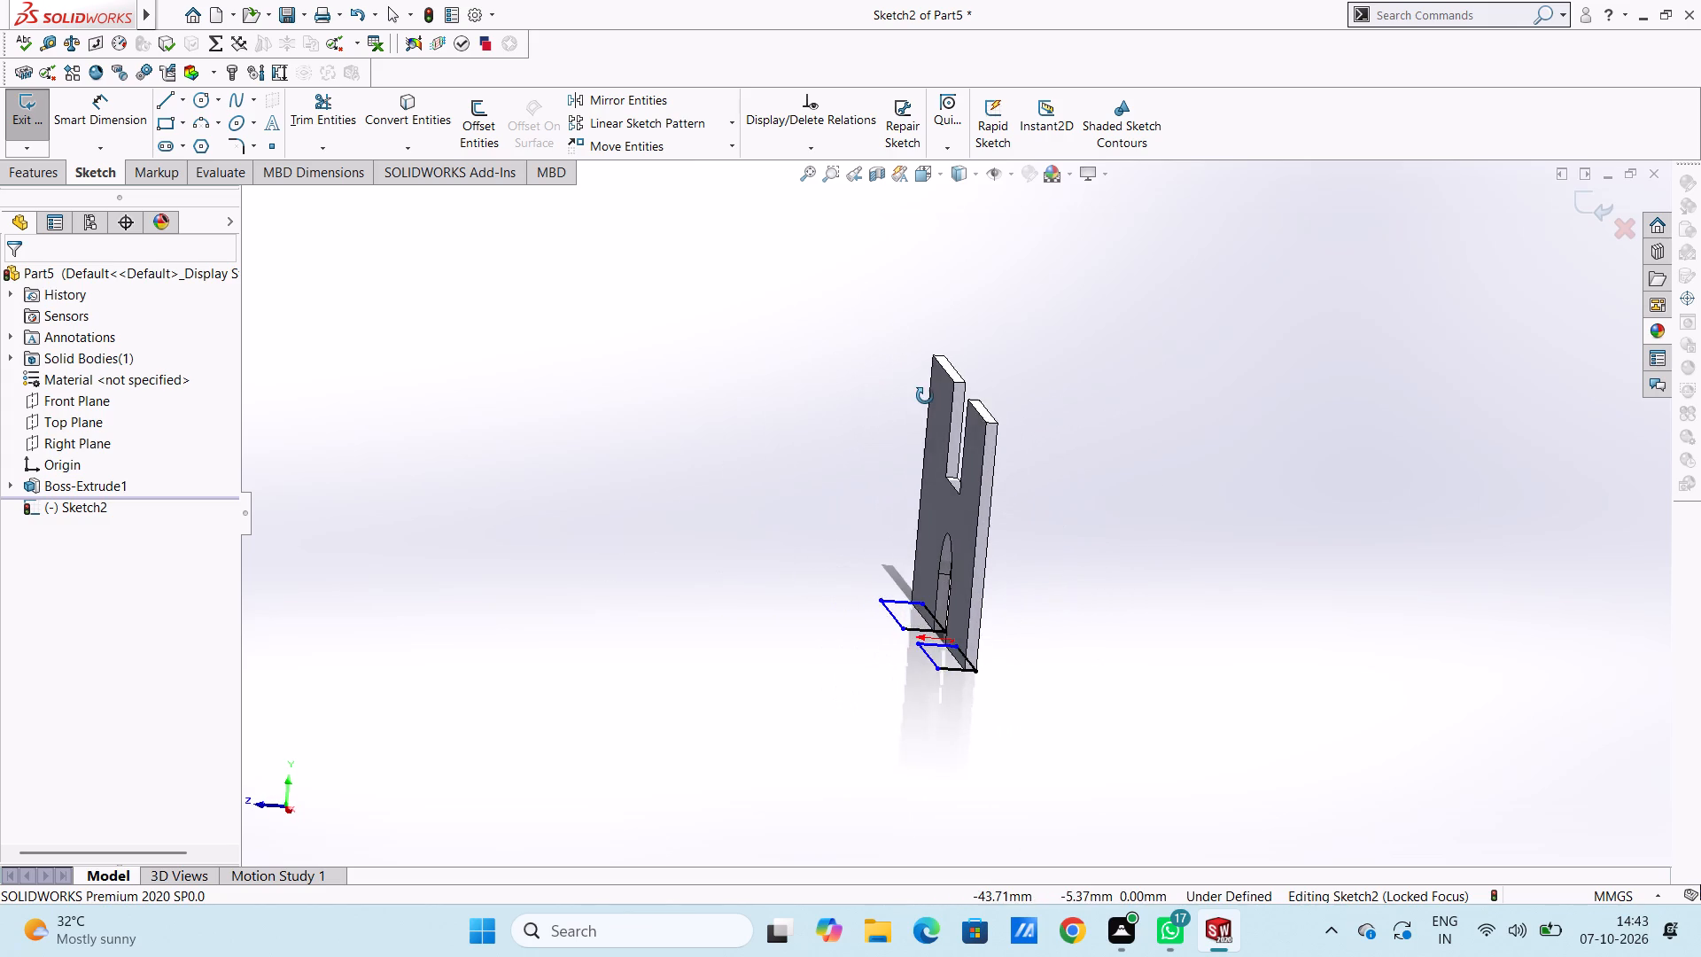
middle_click_drag(925, 396, 983, 406)
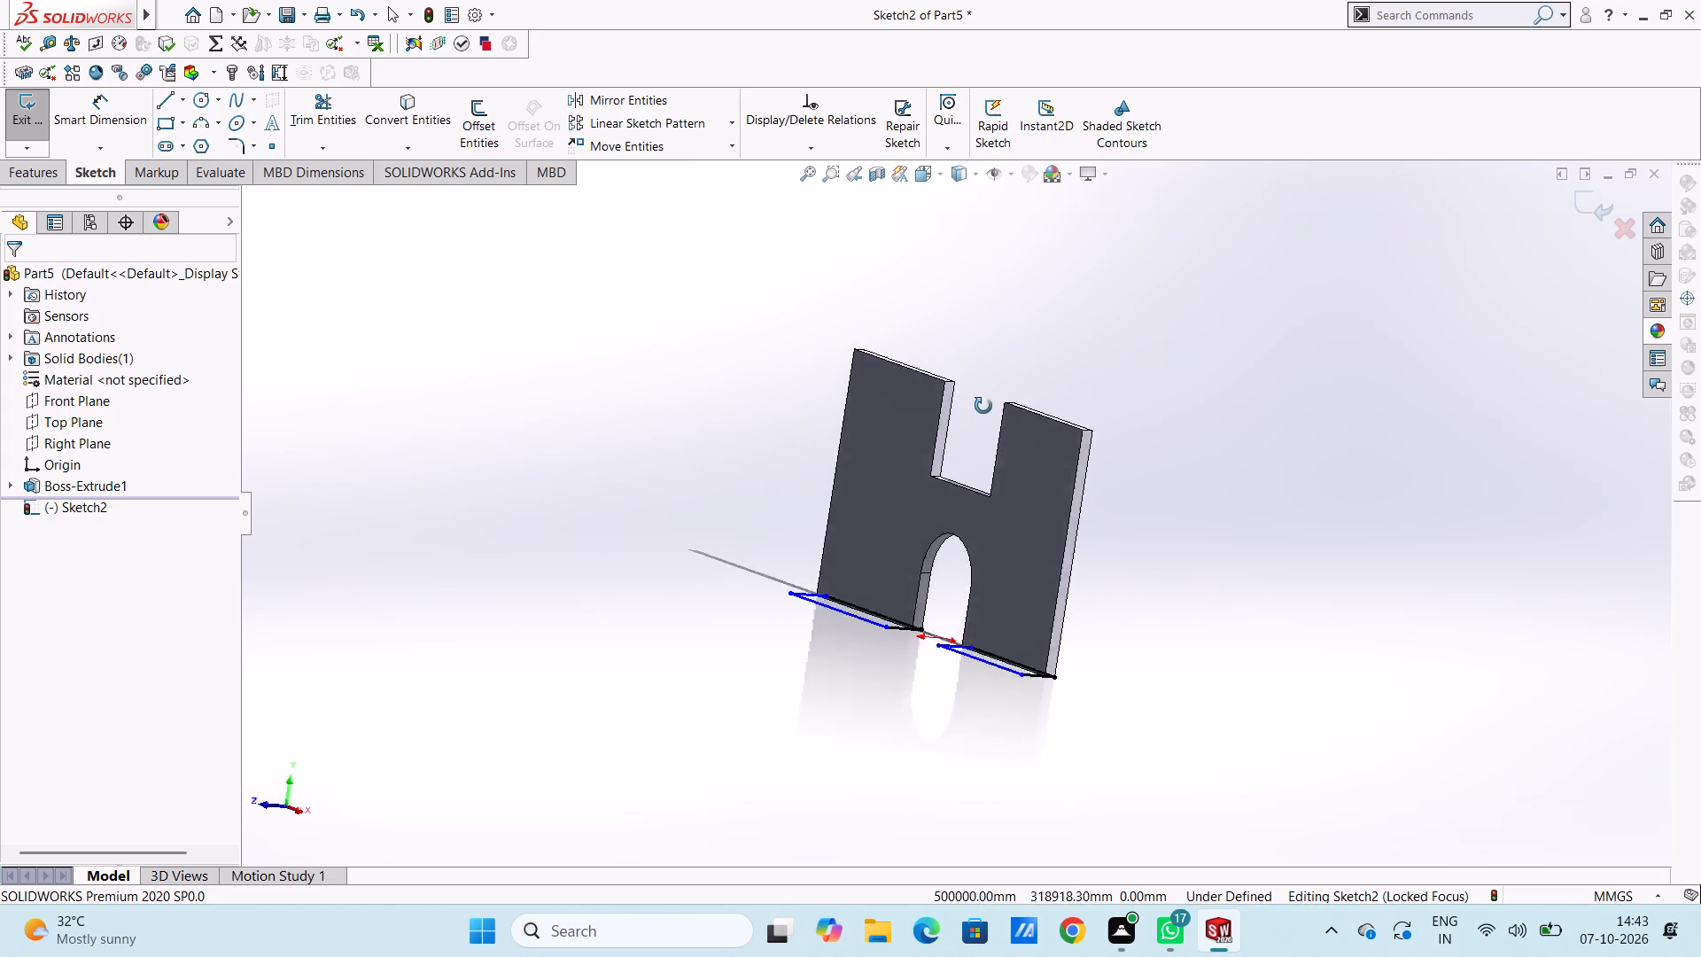
middle_click_drag(983, 406, 991, 519)
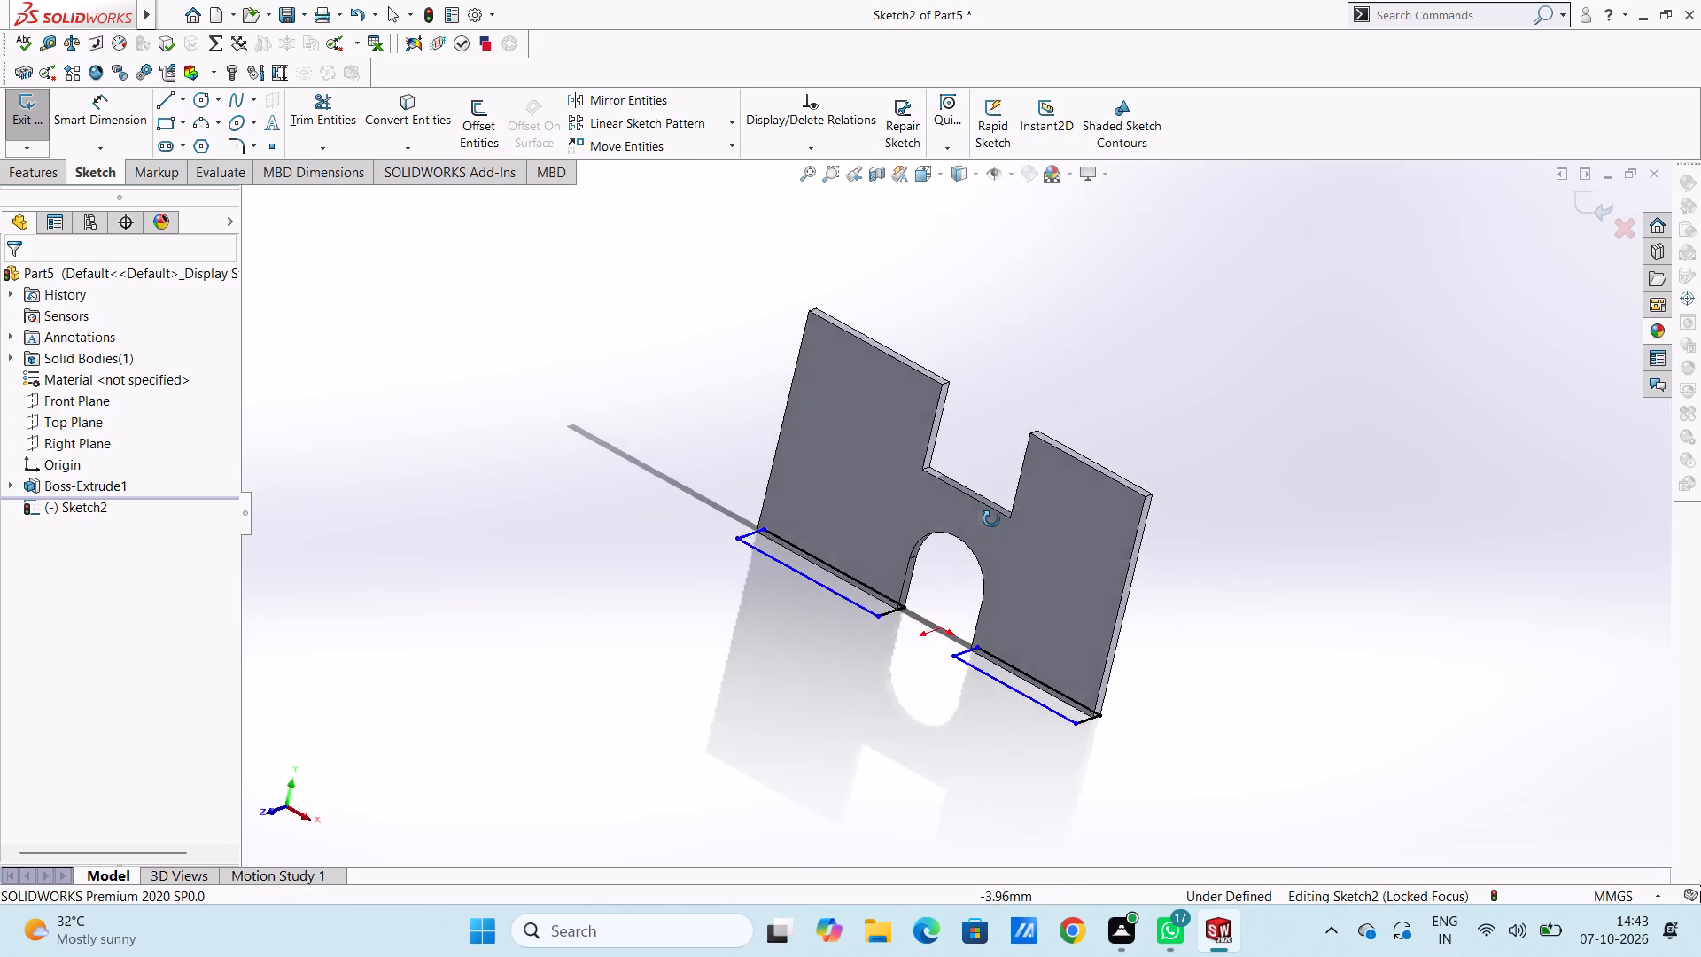
middle_click_drag(991, 519, 973, 440)
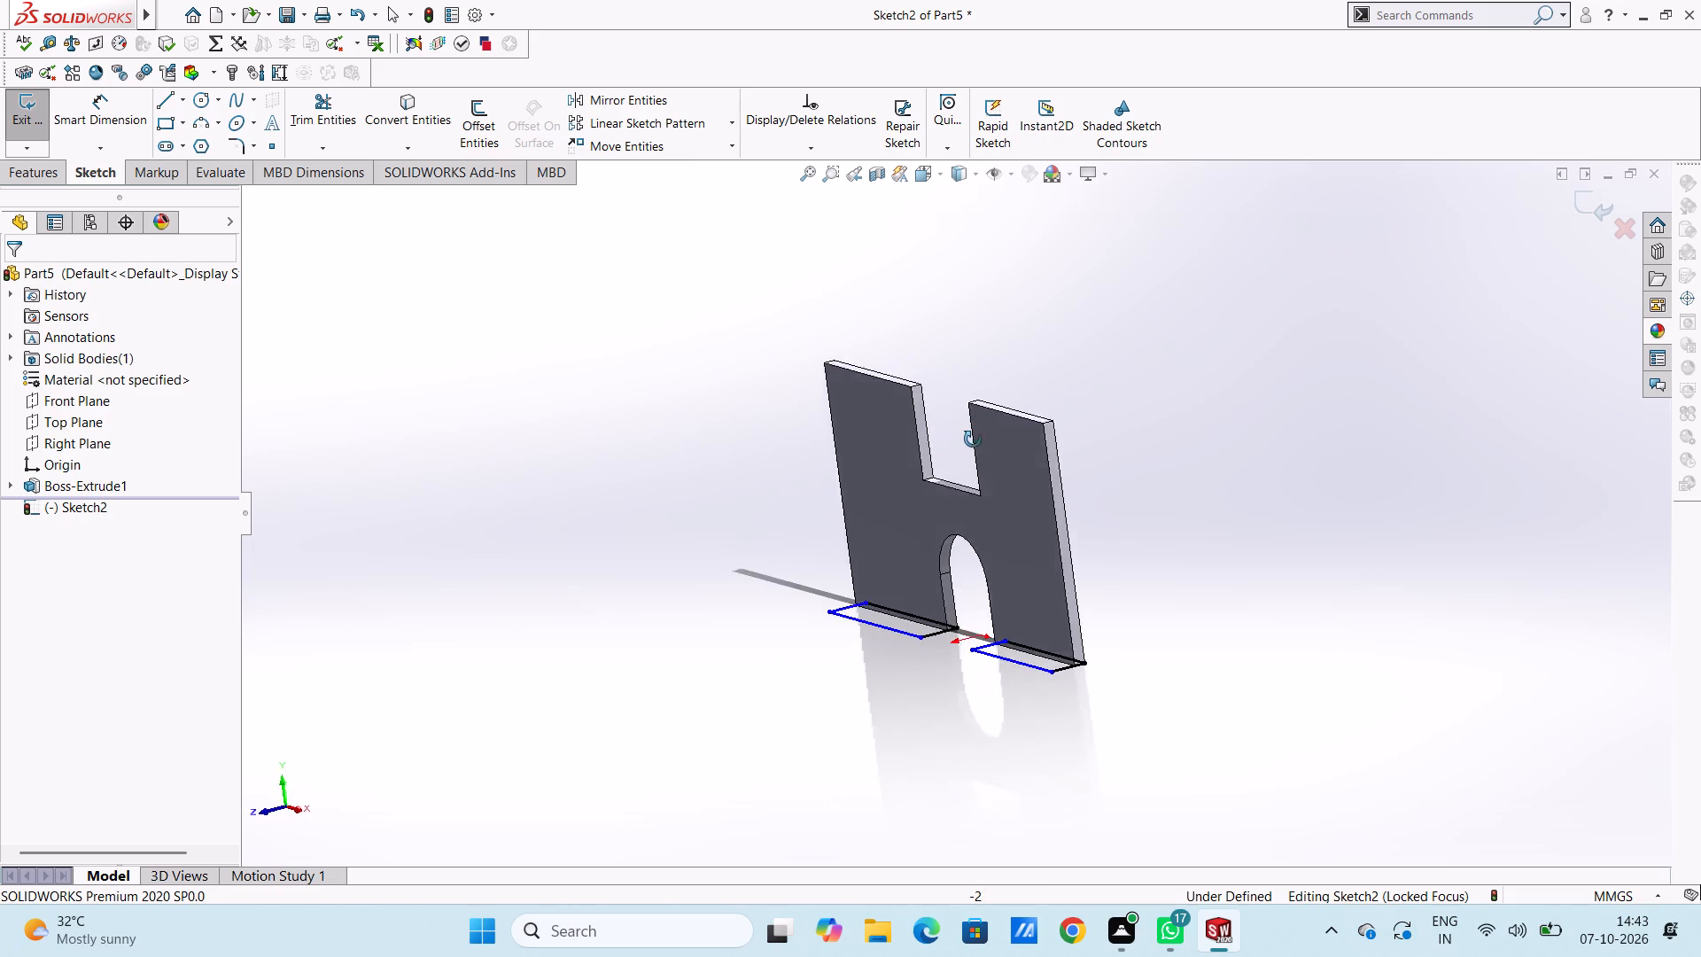
middle_click_drag(973, 440, 977, 446)
scroll(1151, 449, "up", 4)
middle_click_drag(1219, 519, 1256, 554)
middle_click(1223, 555)
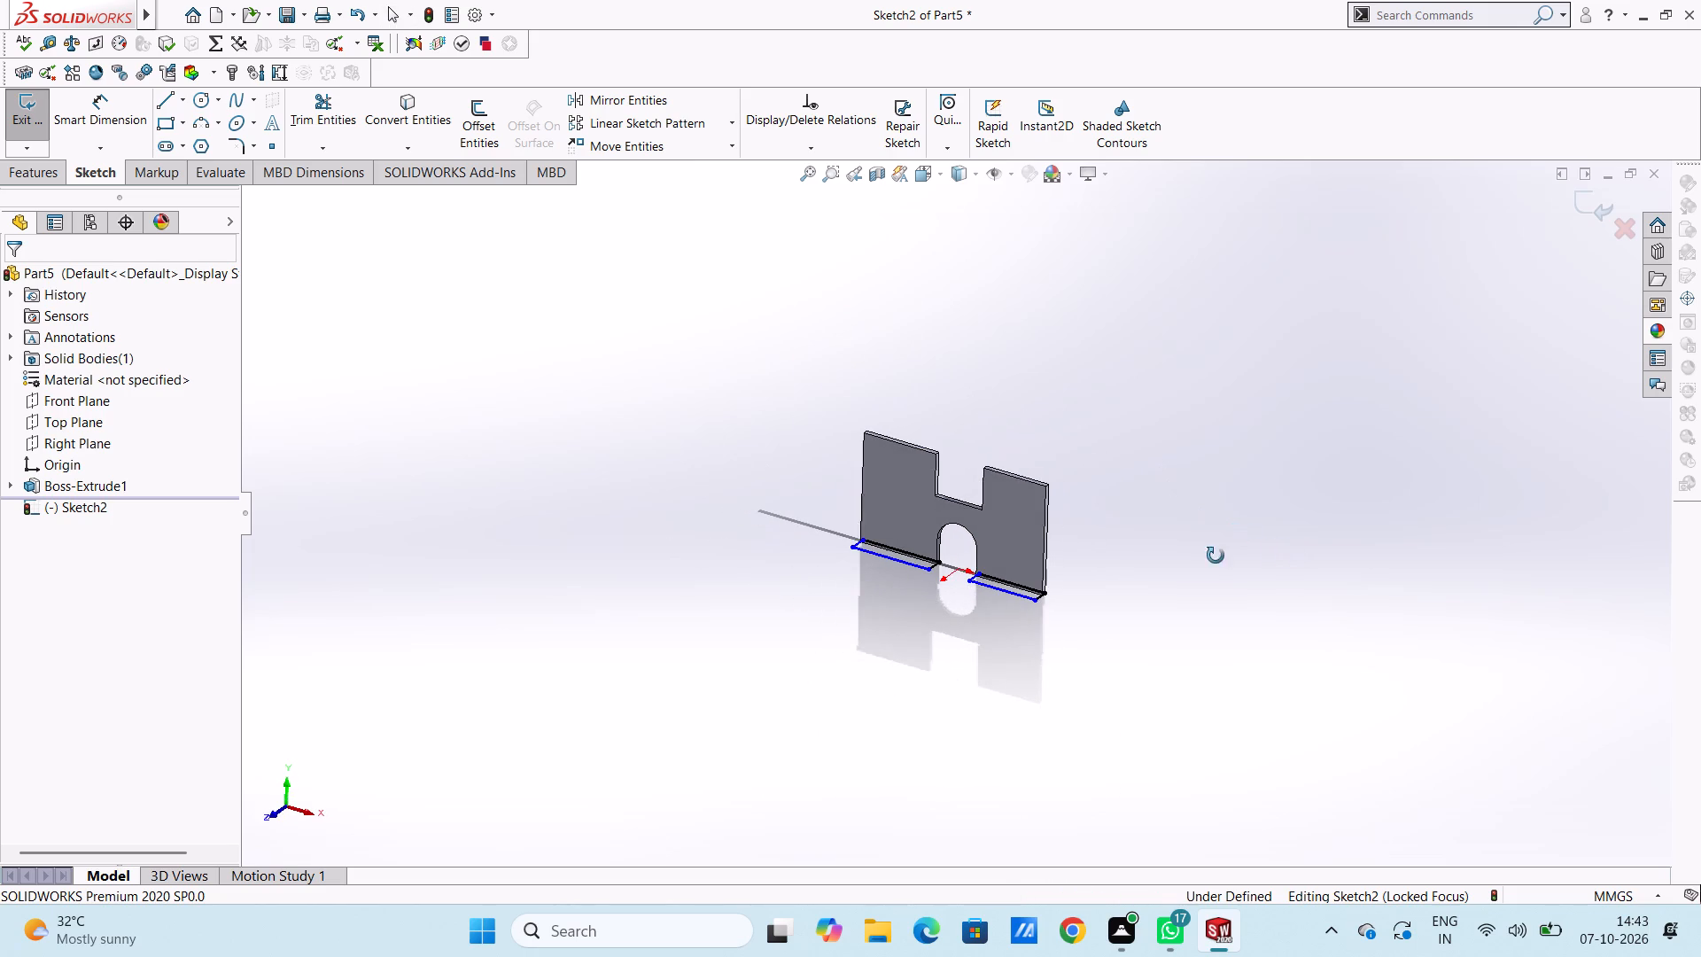
key("ctrl+7")
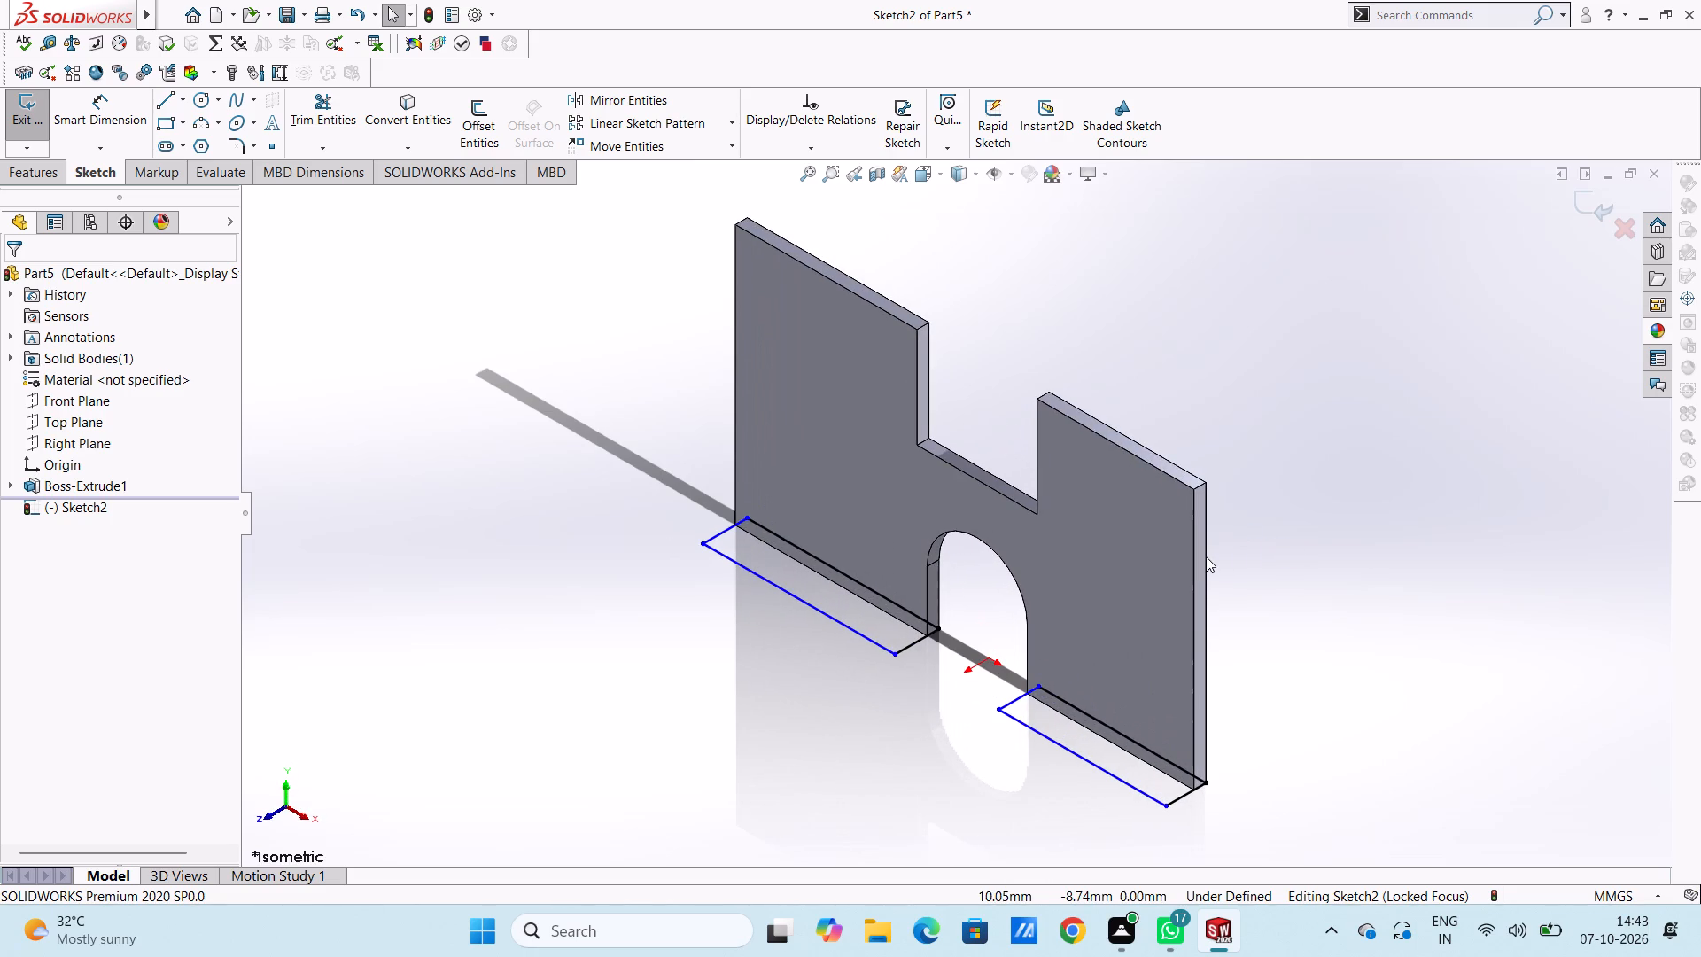
scroll(1206, 556, "up", 3)
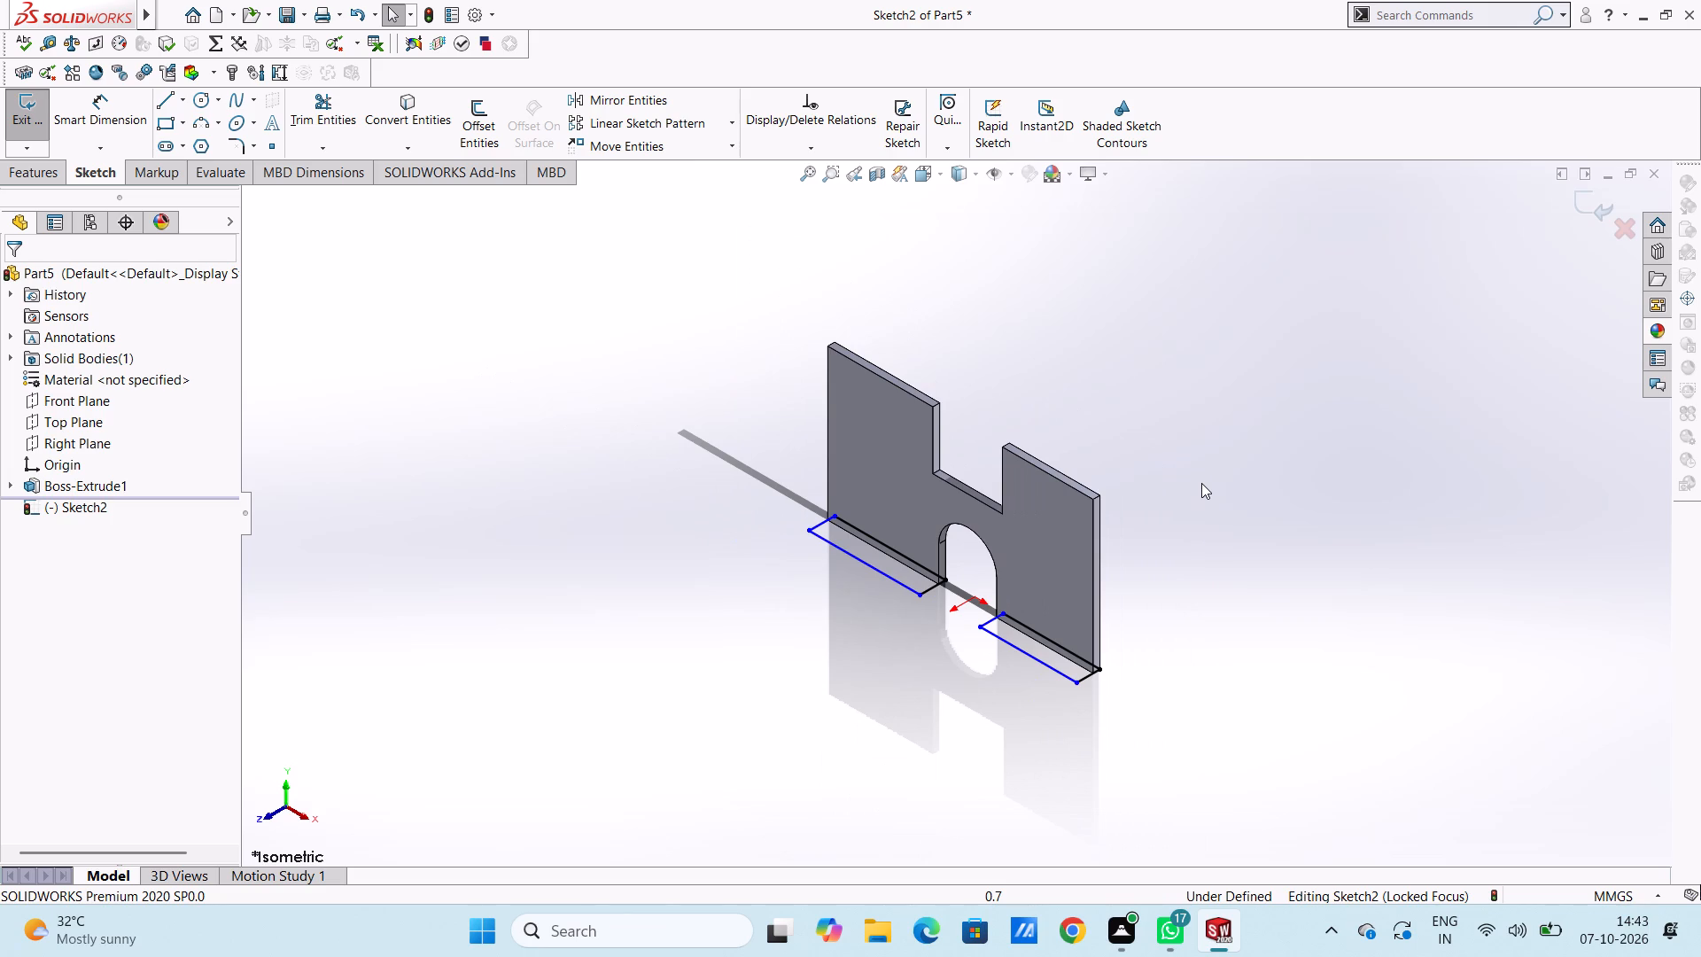
Undo the two rectangles, the bottom-face sketch and the 0.3 mm extrusion, back to the notched profile sketch.
key("ctrl+z")
key("ctrl+z")
key("ctrl+z")
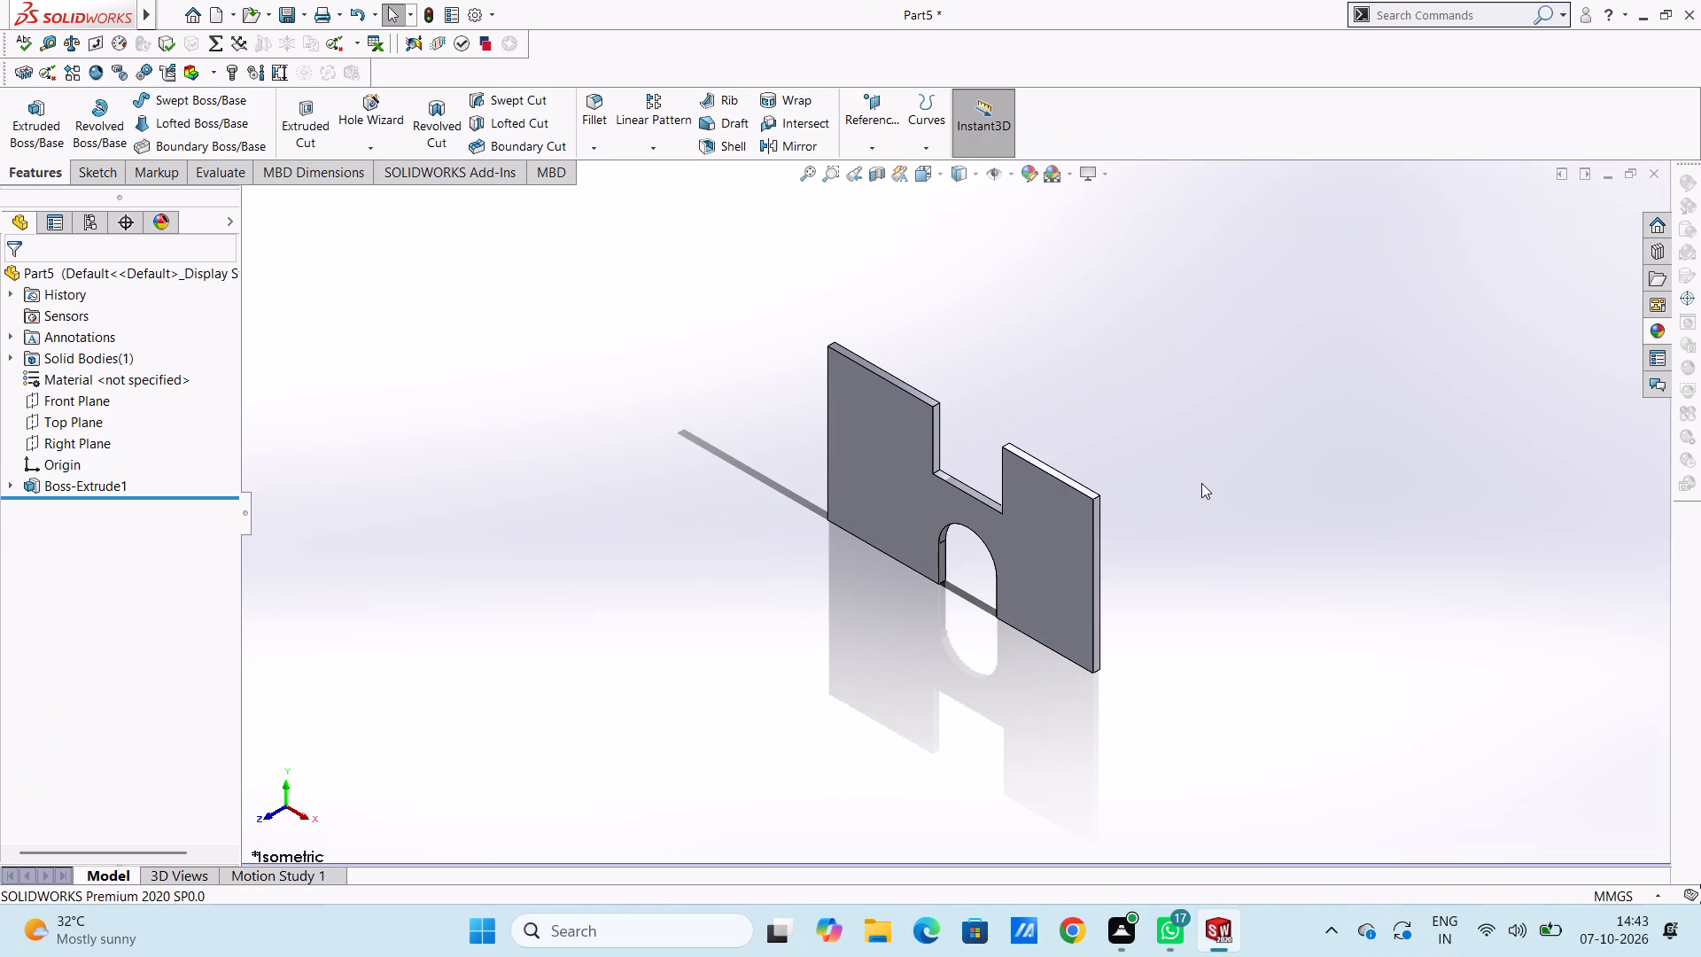
key("ctrl+z")
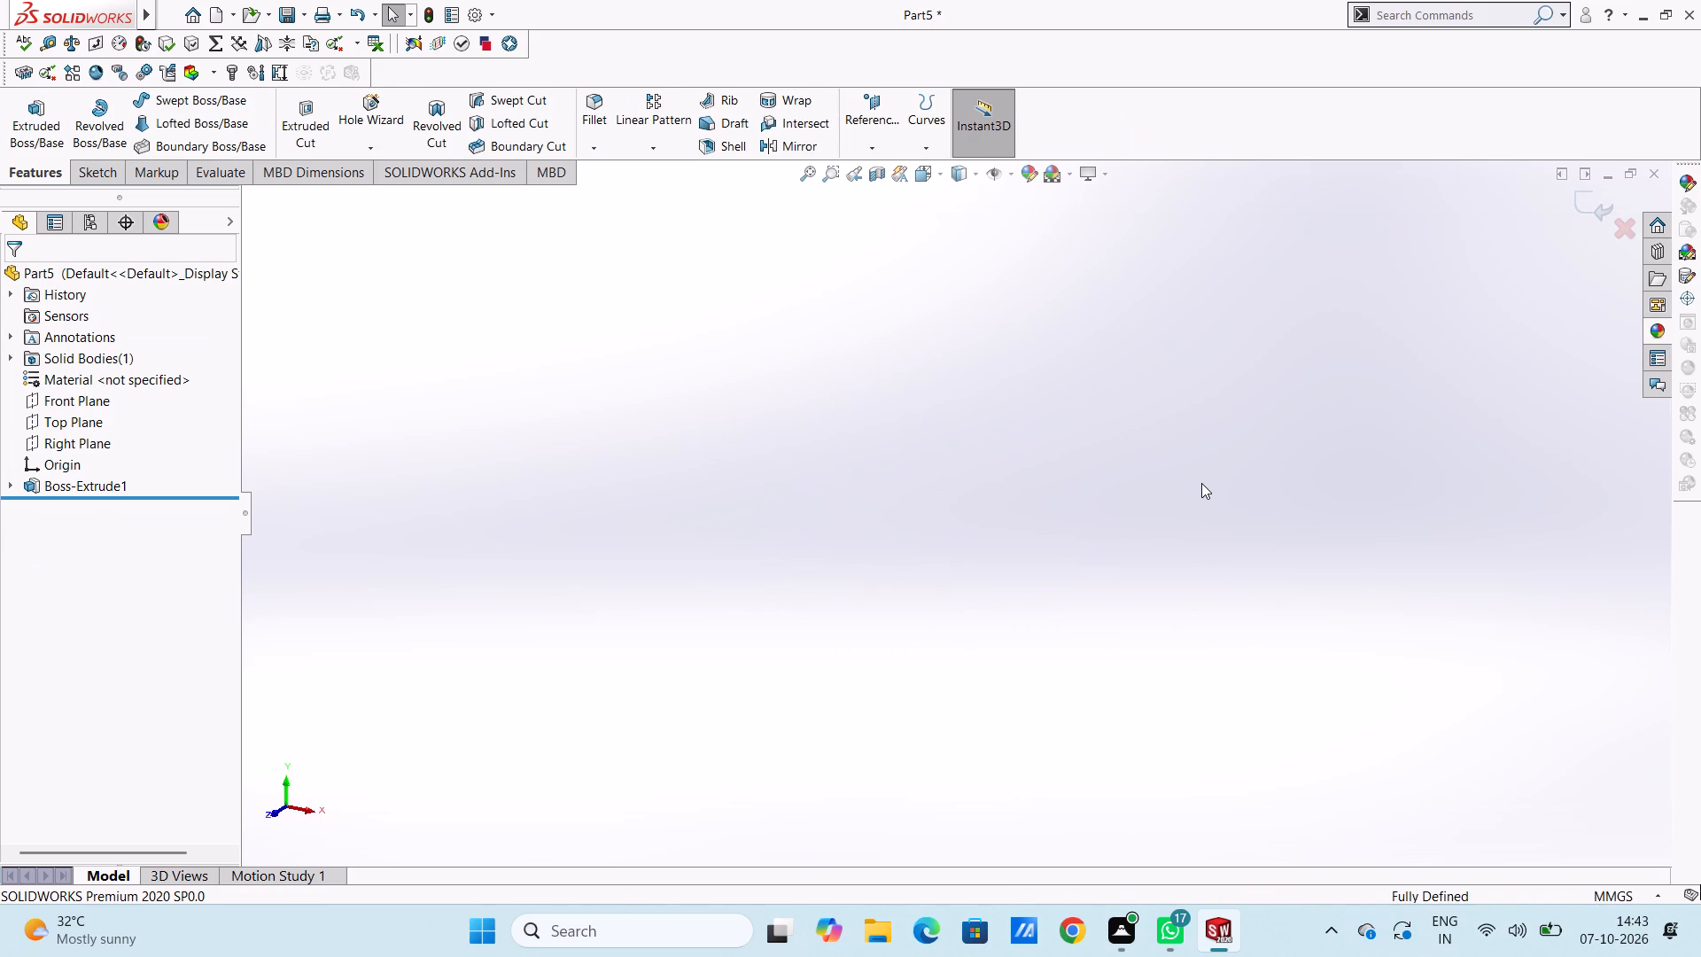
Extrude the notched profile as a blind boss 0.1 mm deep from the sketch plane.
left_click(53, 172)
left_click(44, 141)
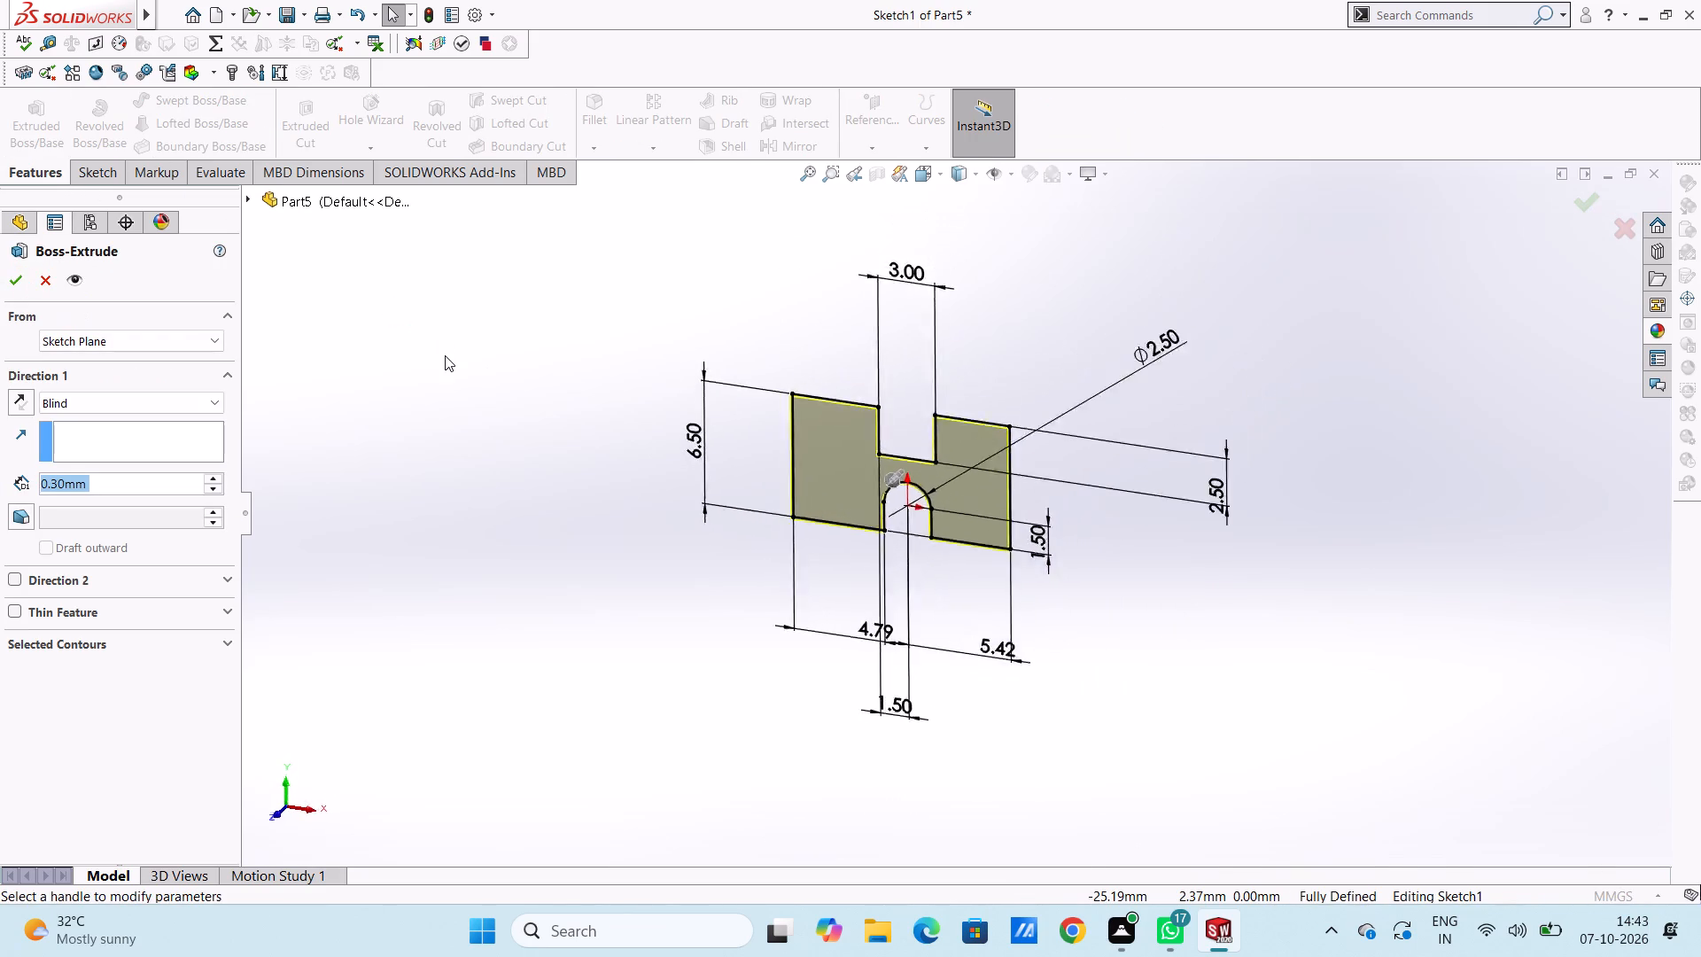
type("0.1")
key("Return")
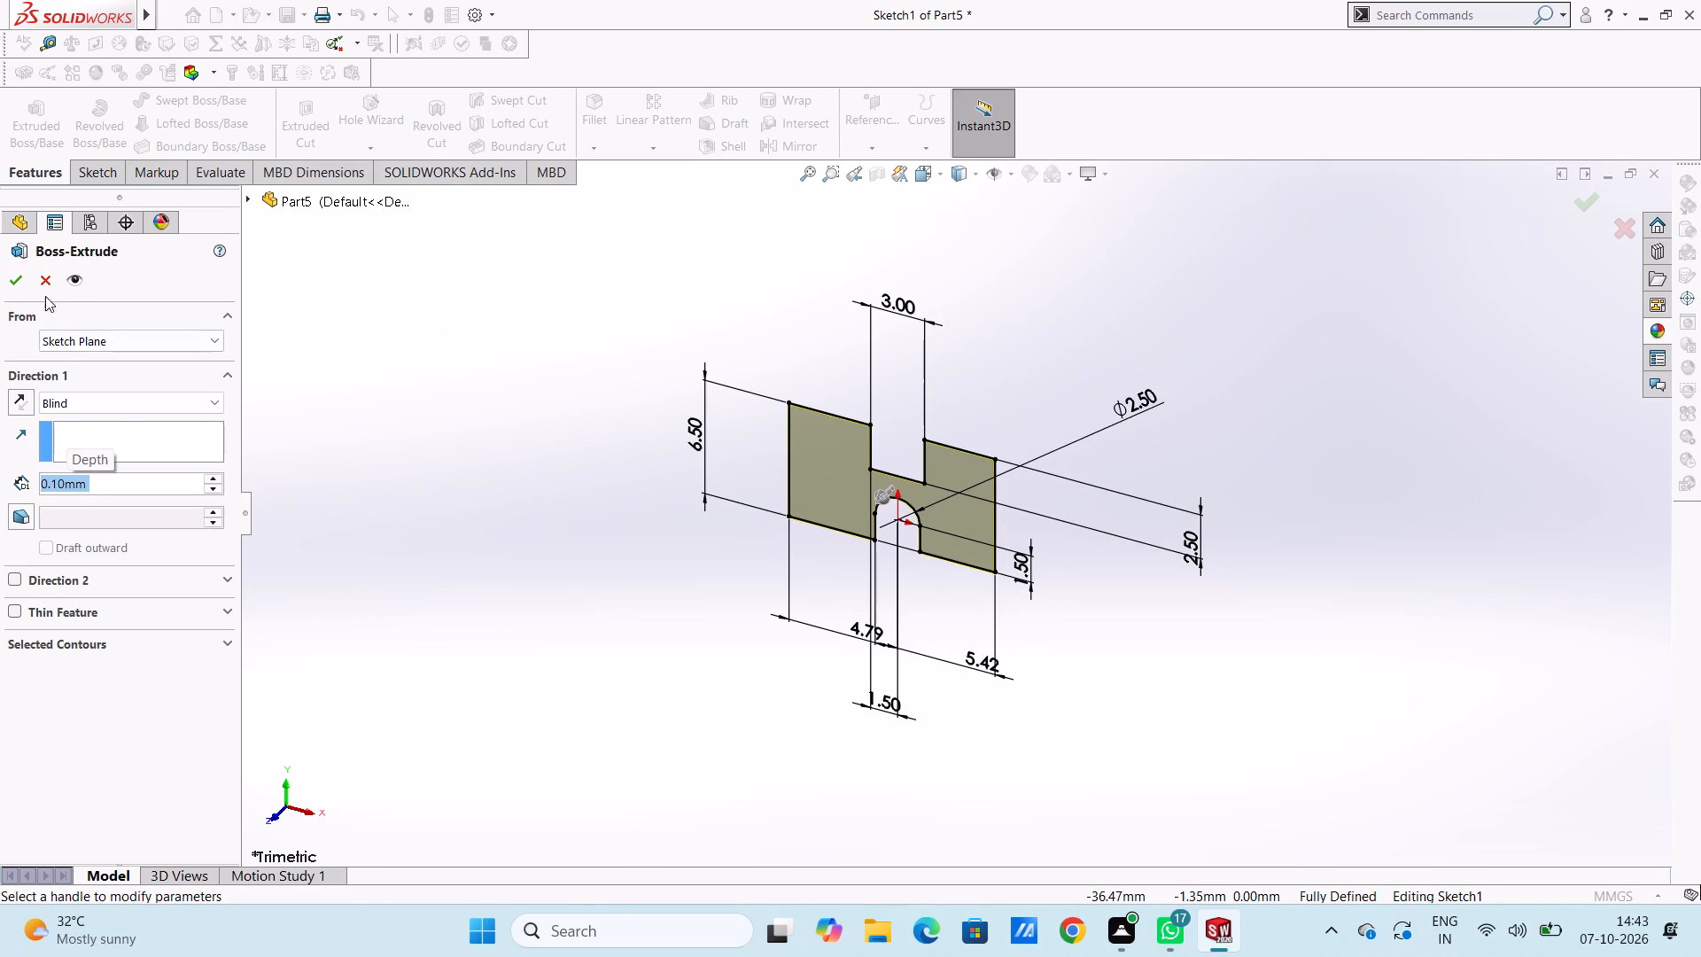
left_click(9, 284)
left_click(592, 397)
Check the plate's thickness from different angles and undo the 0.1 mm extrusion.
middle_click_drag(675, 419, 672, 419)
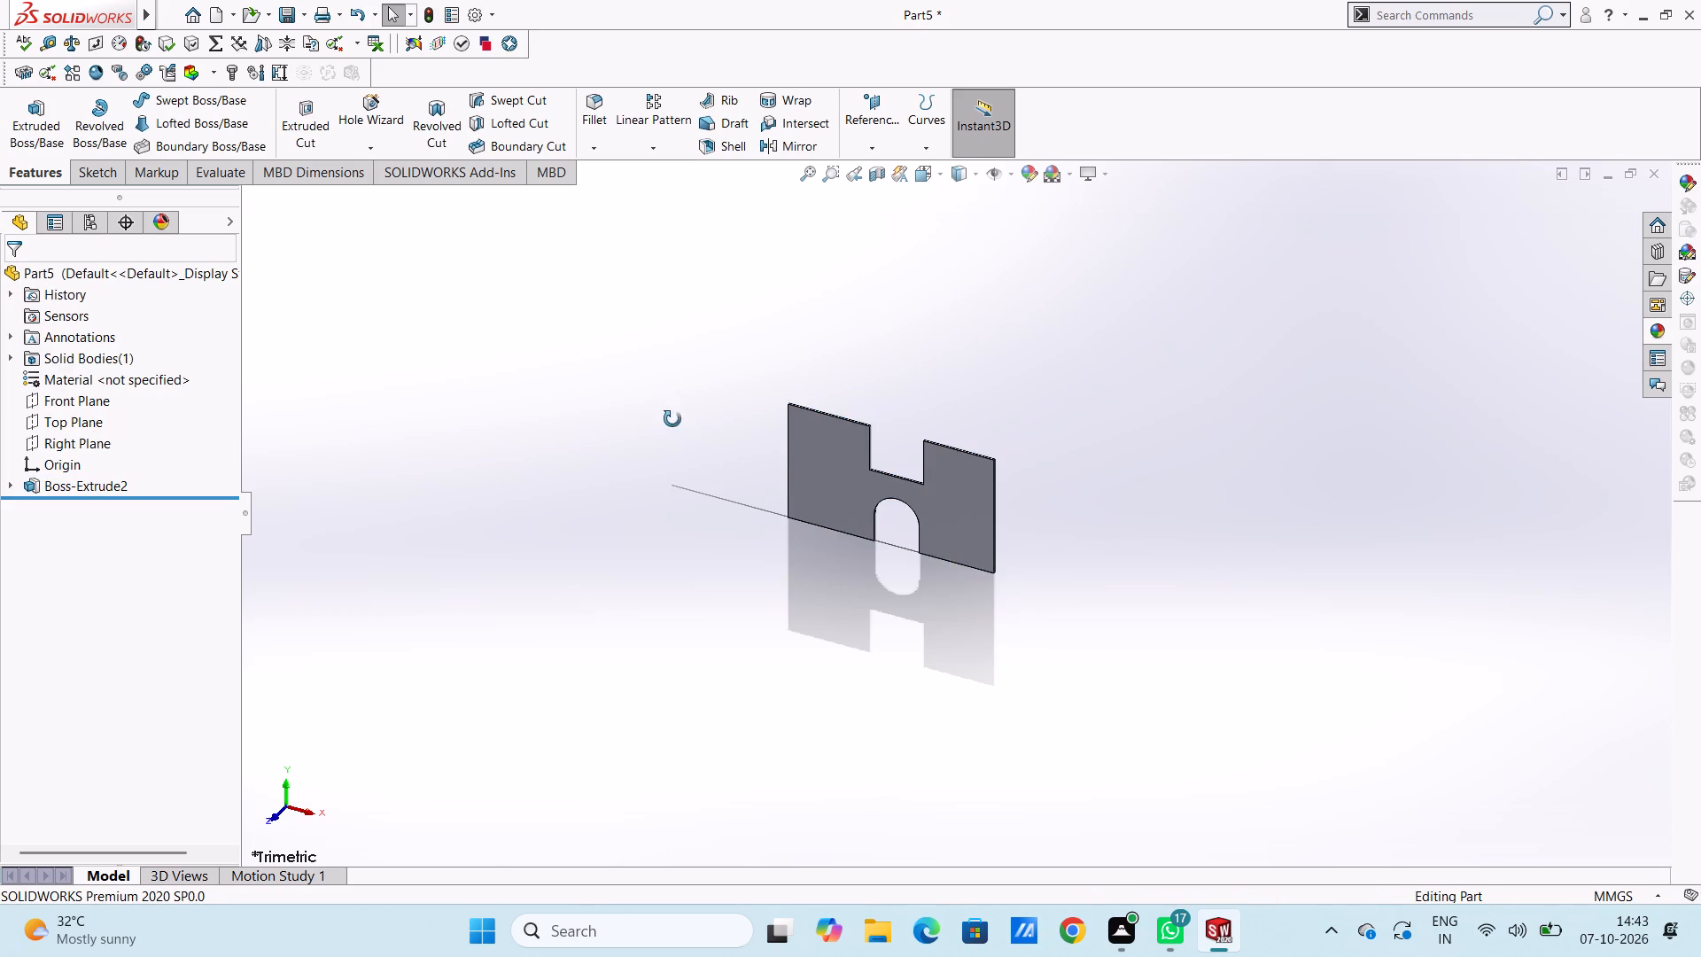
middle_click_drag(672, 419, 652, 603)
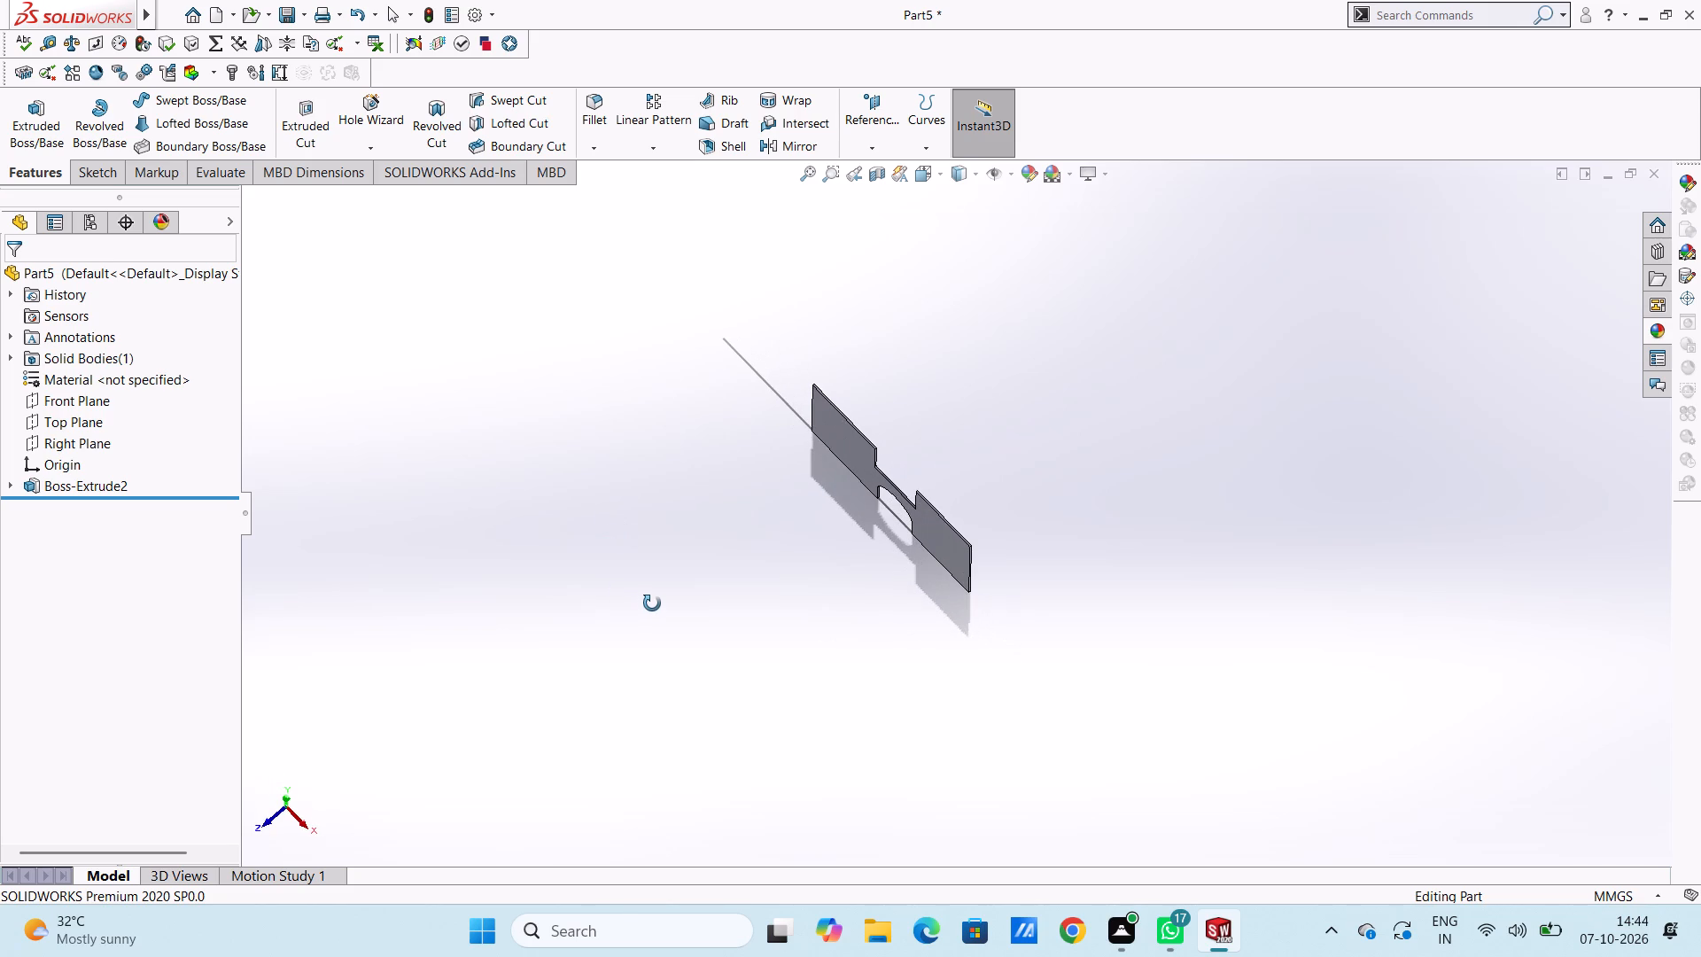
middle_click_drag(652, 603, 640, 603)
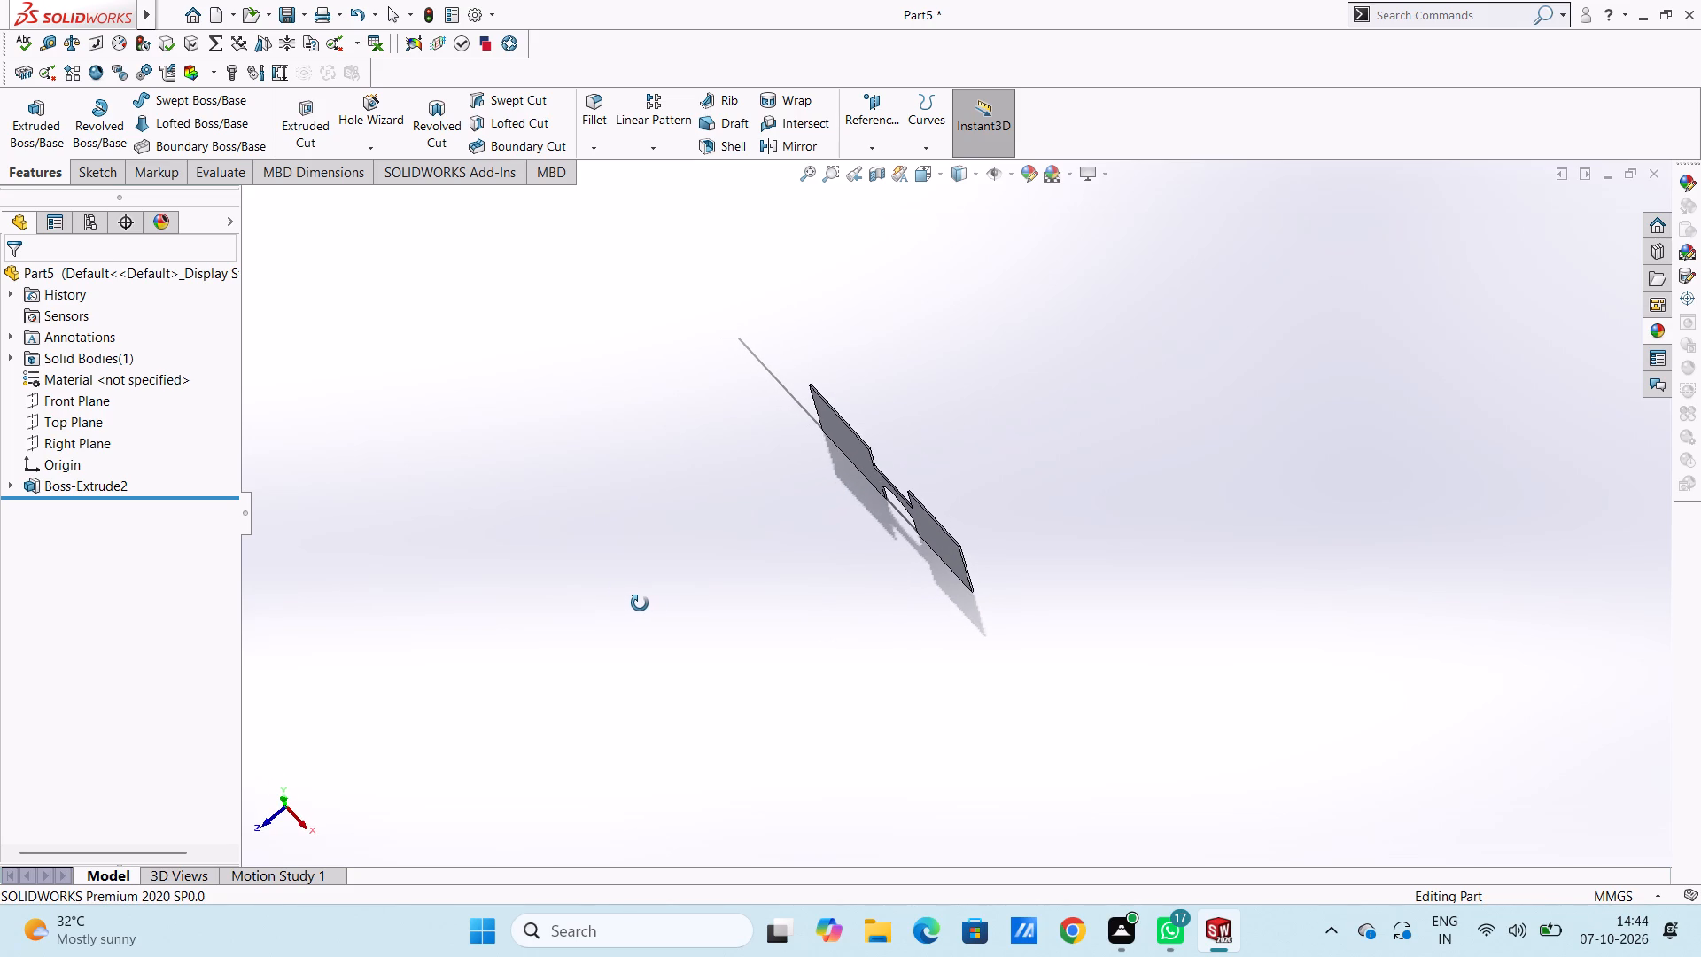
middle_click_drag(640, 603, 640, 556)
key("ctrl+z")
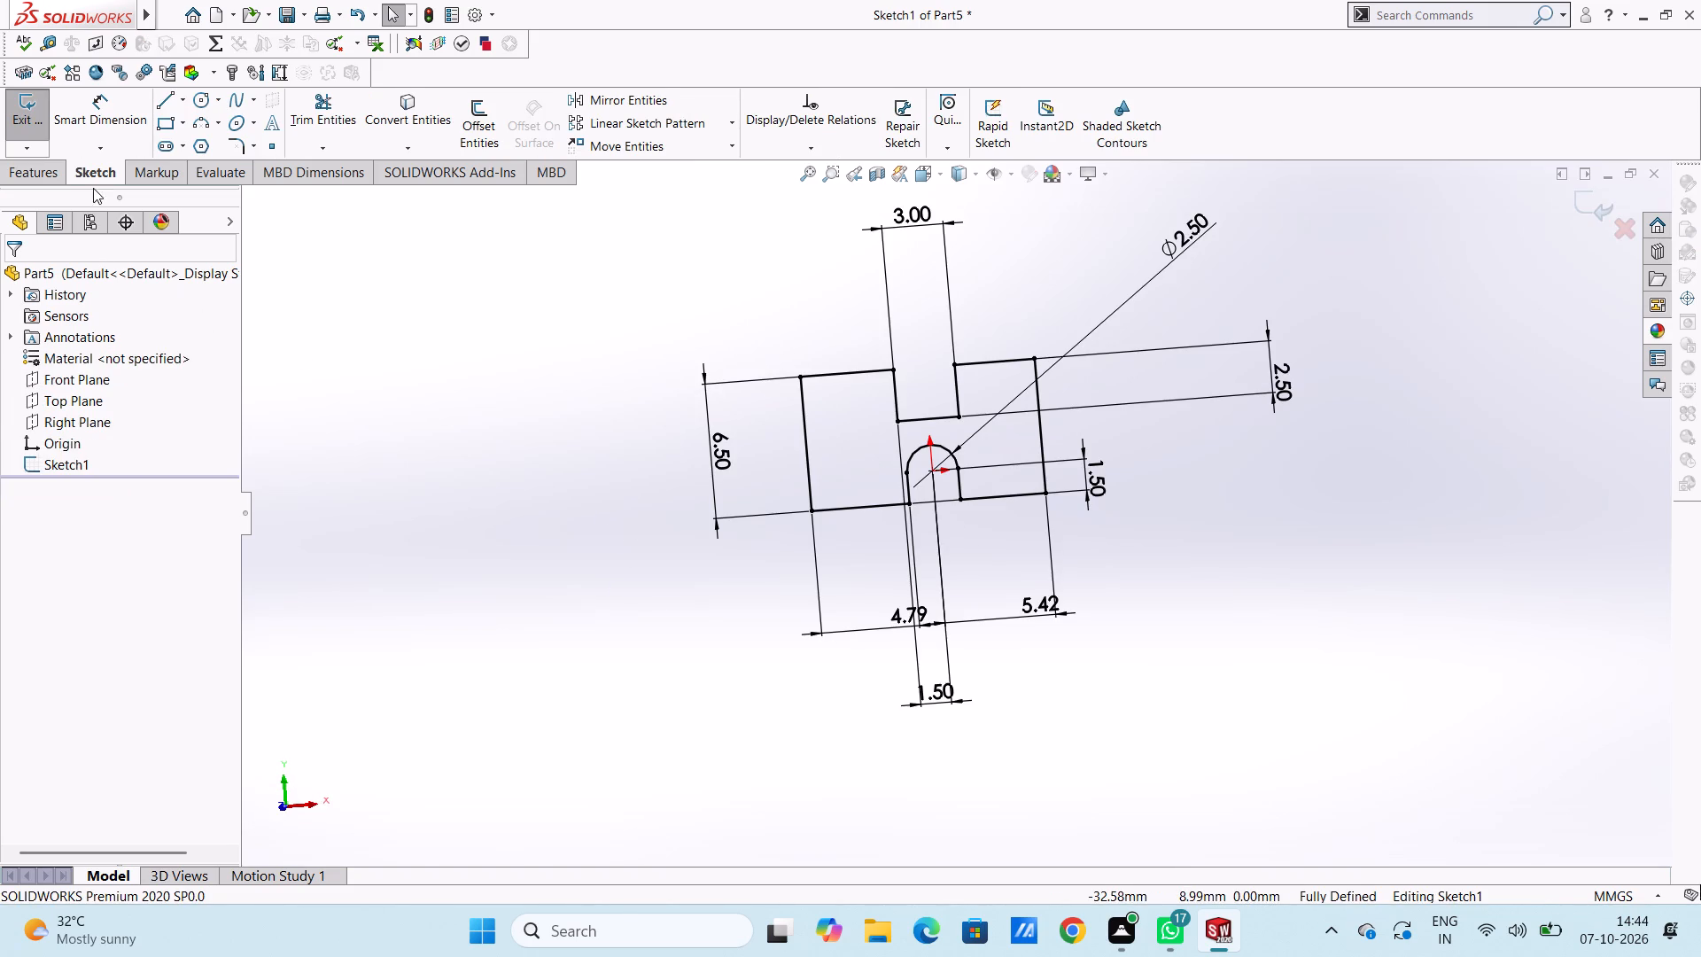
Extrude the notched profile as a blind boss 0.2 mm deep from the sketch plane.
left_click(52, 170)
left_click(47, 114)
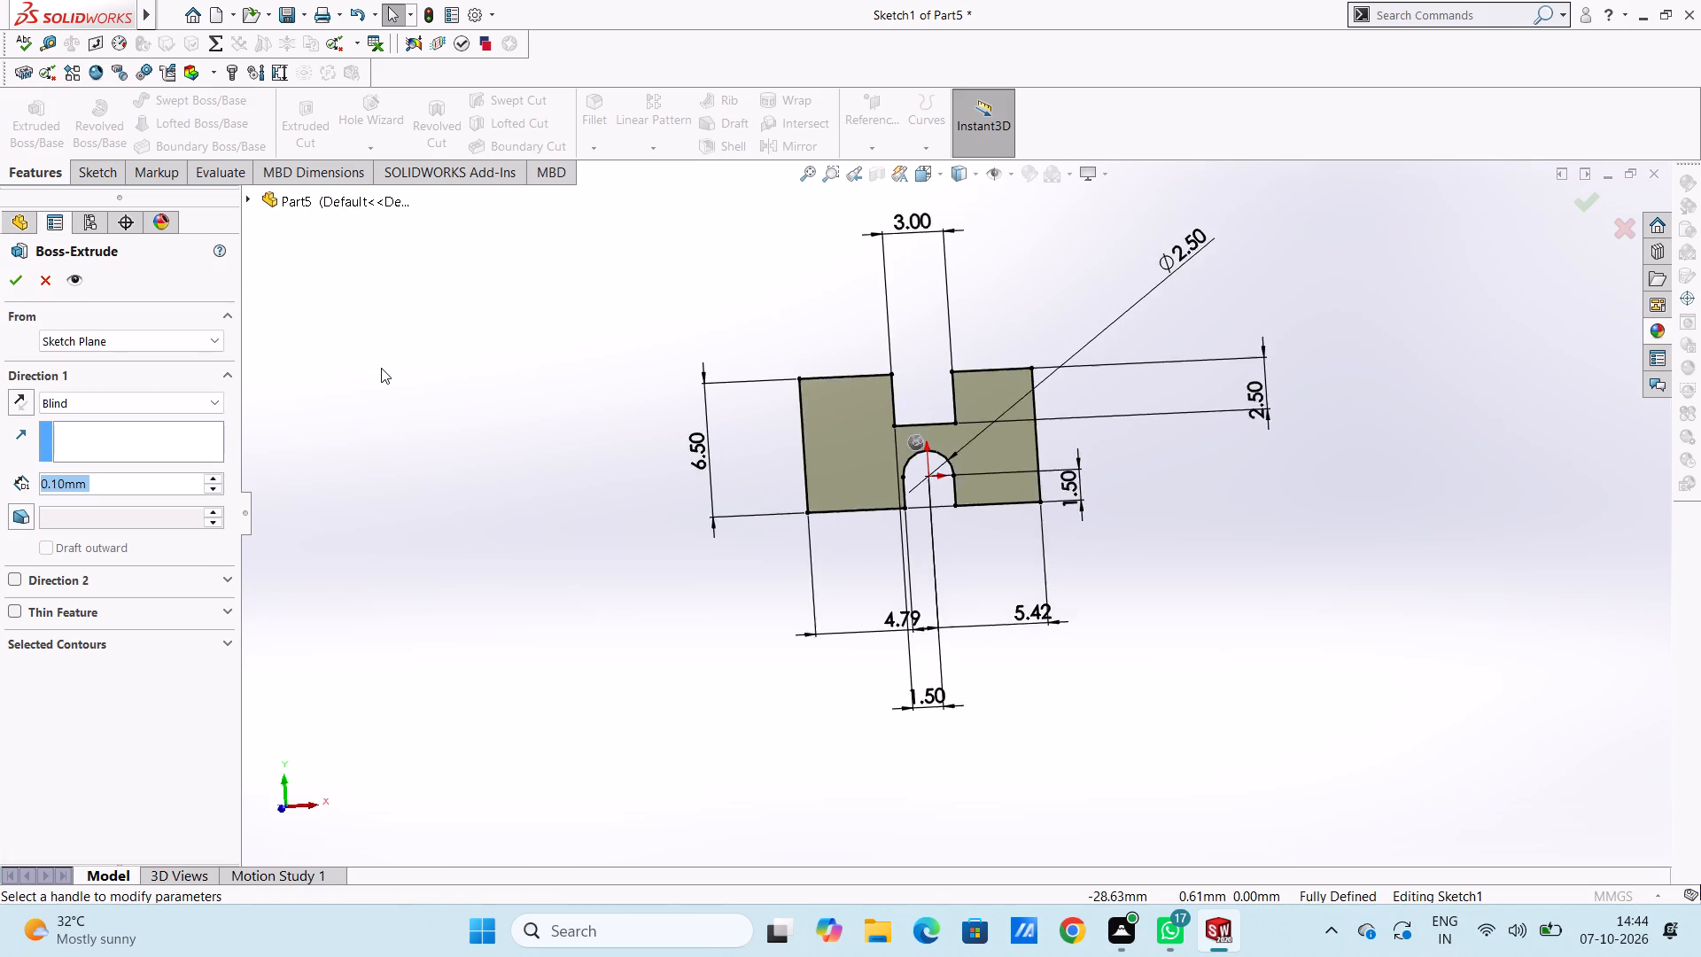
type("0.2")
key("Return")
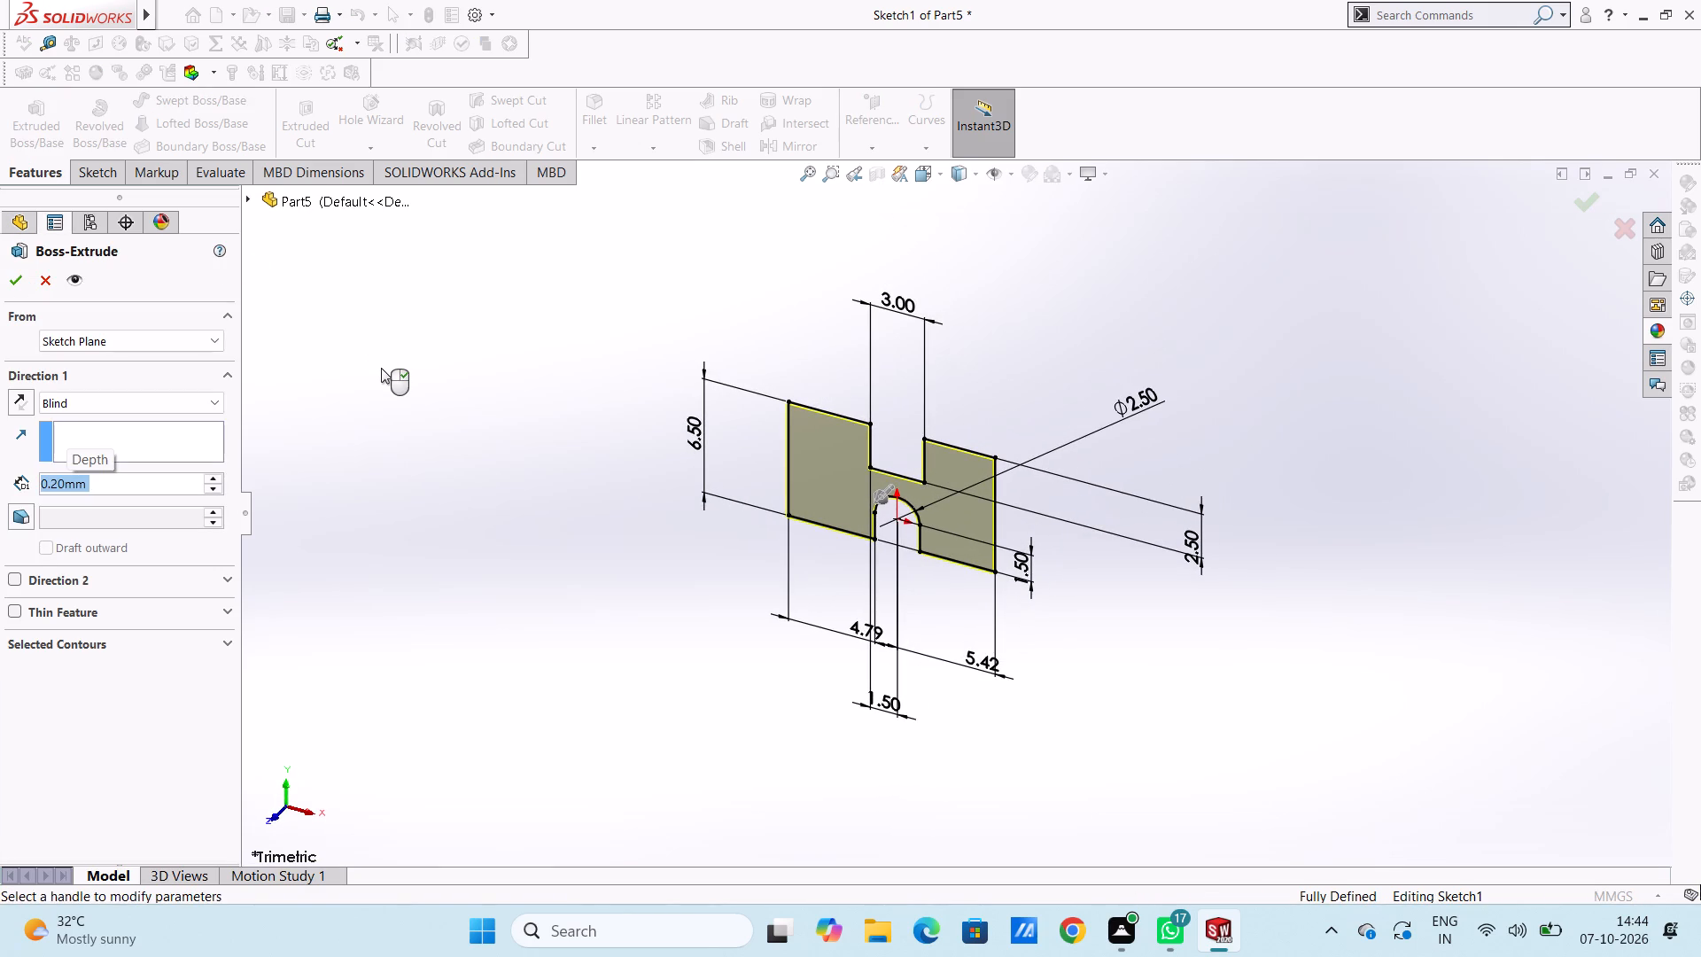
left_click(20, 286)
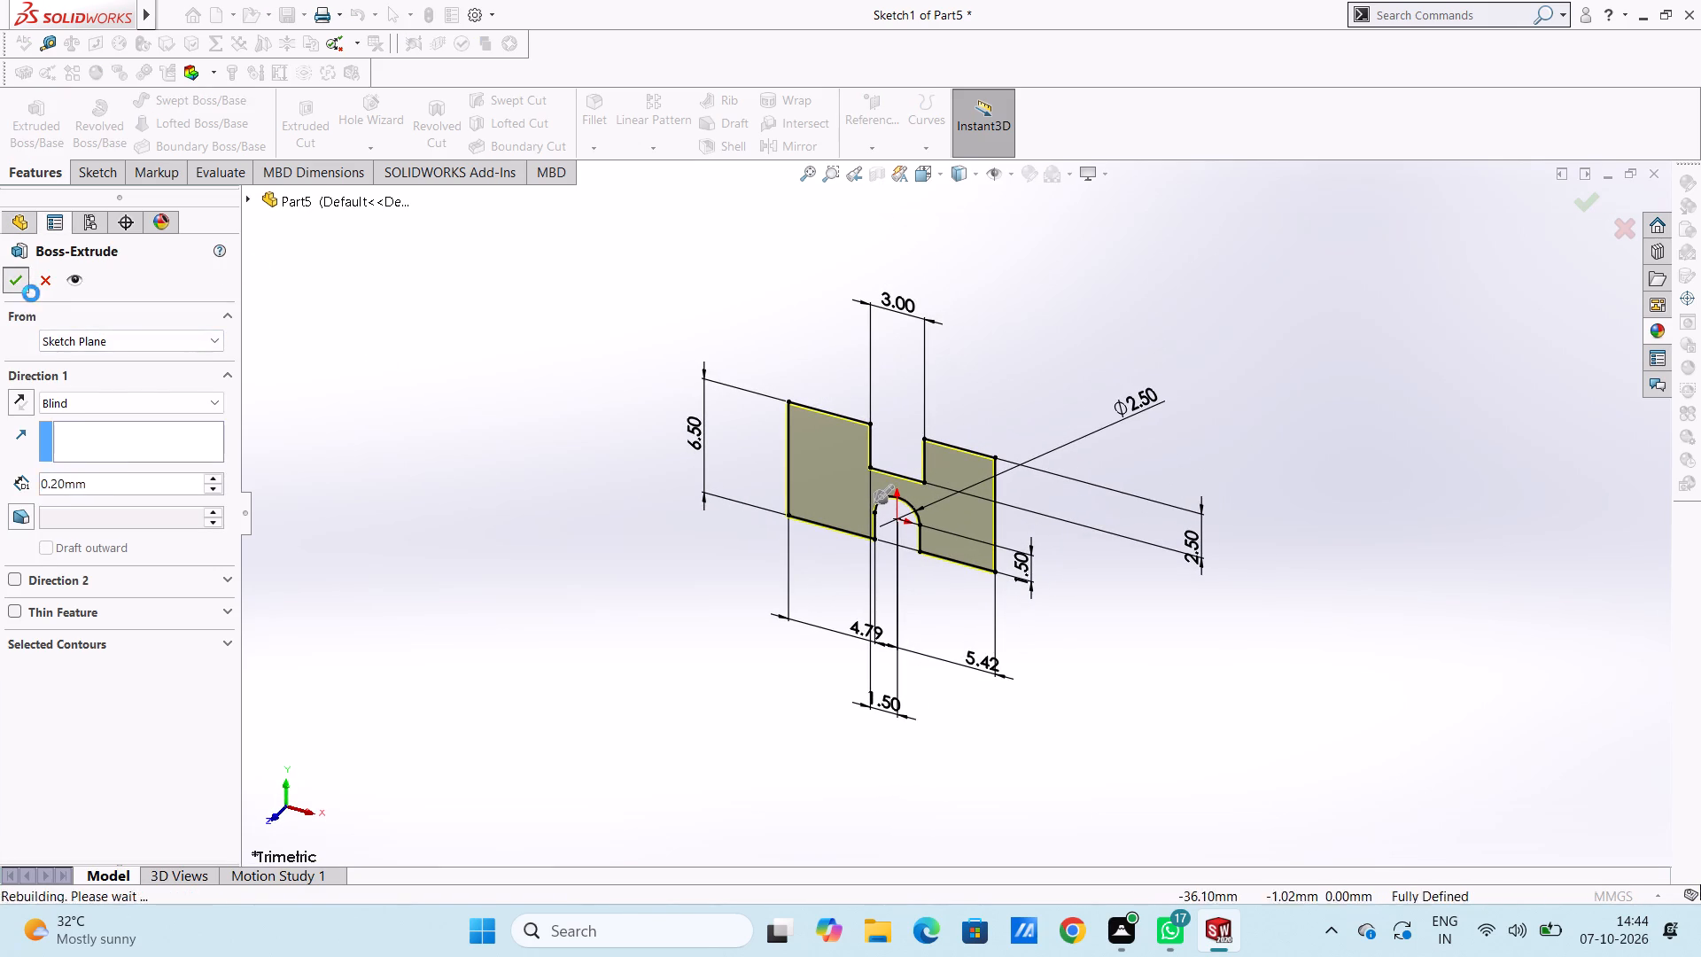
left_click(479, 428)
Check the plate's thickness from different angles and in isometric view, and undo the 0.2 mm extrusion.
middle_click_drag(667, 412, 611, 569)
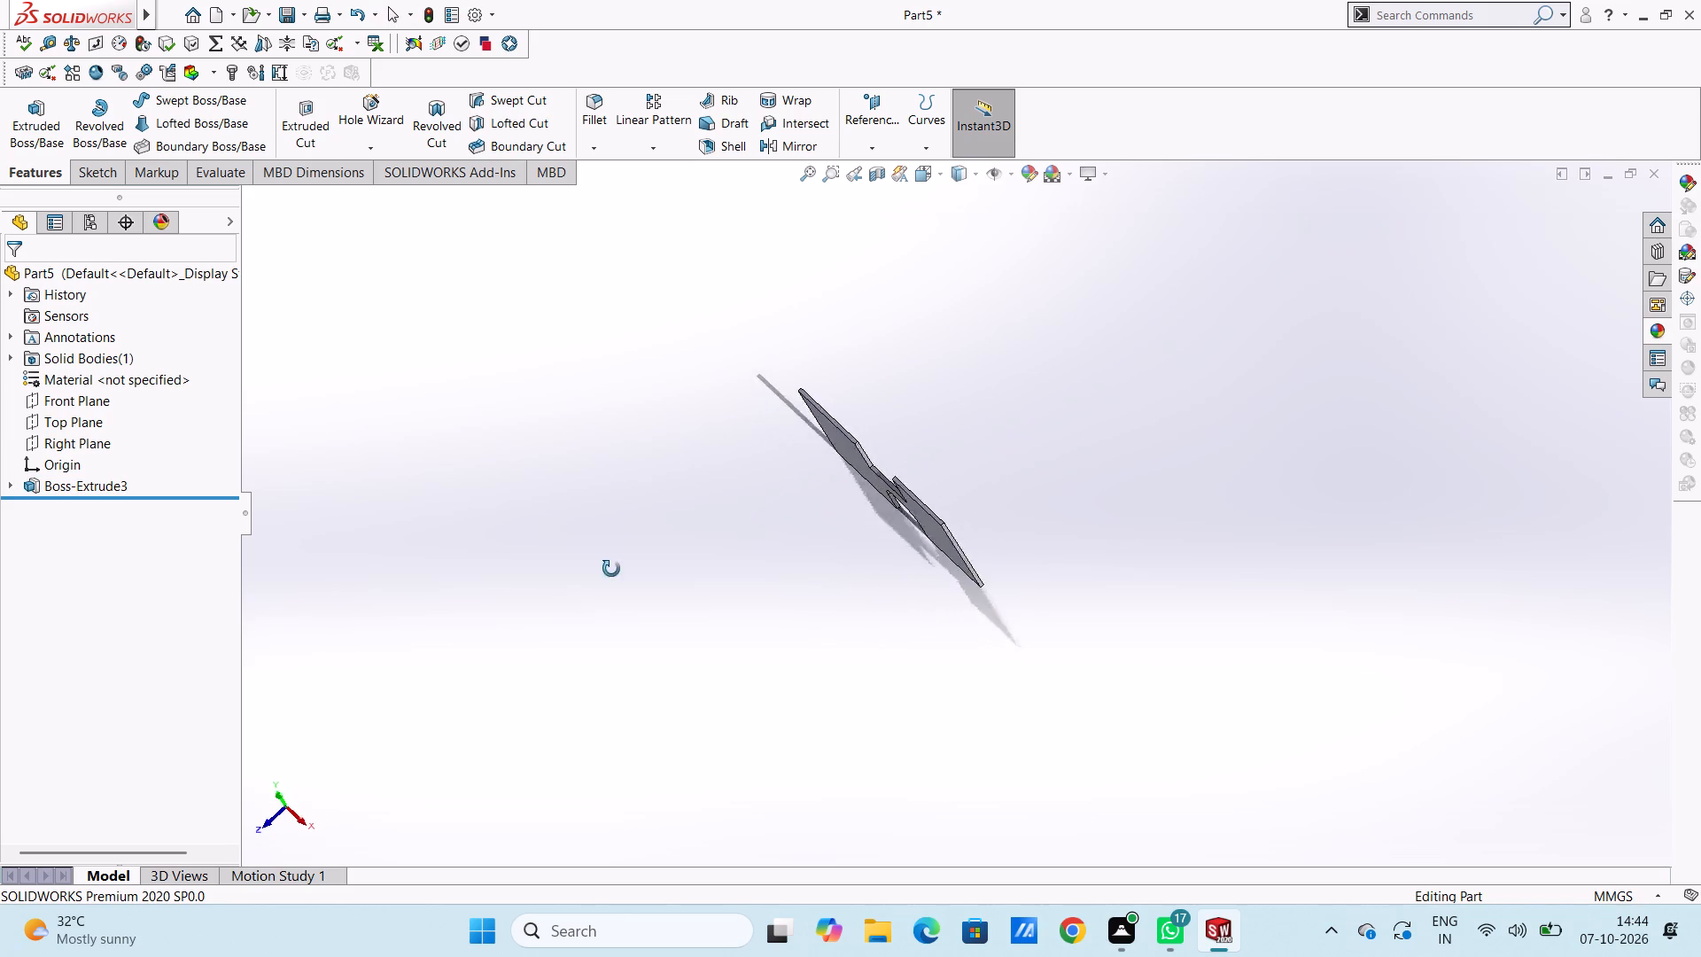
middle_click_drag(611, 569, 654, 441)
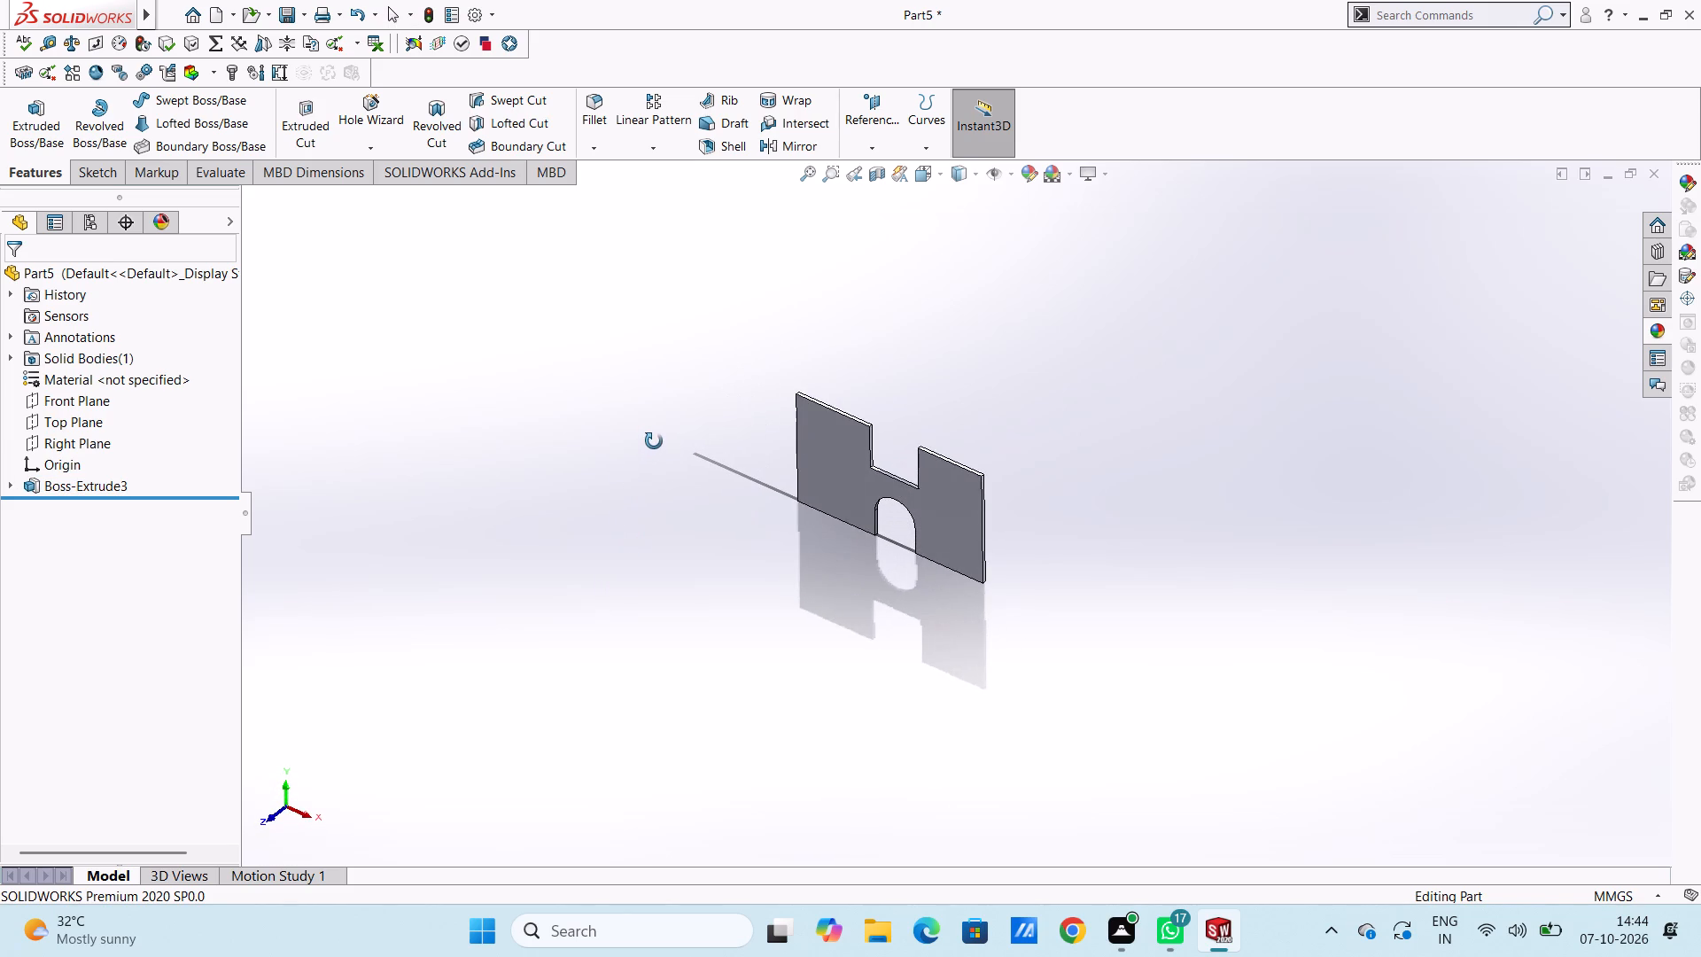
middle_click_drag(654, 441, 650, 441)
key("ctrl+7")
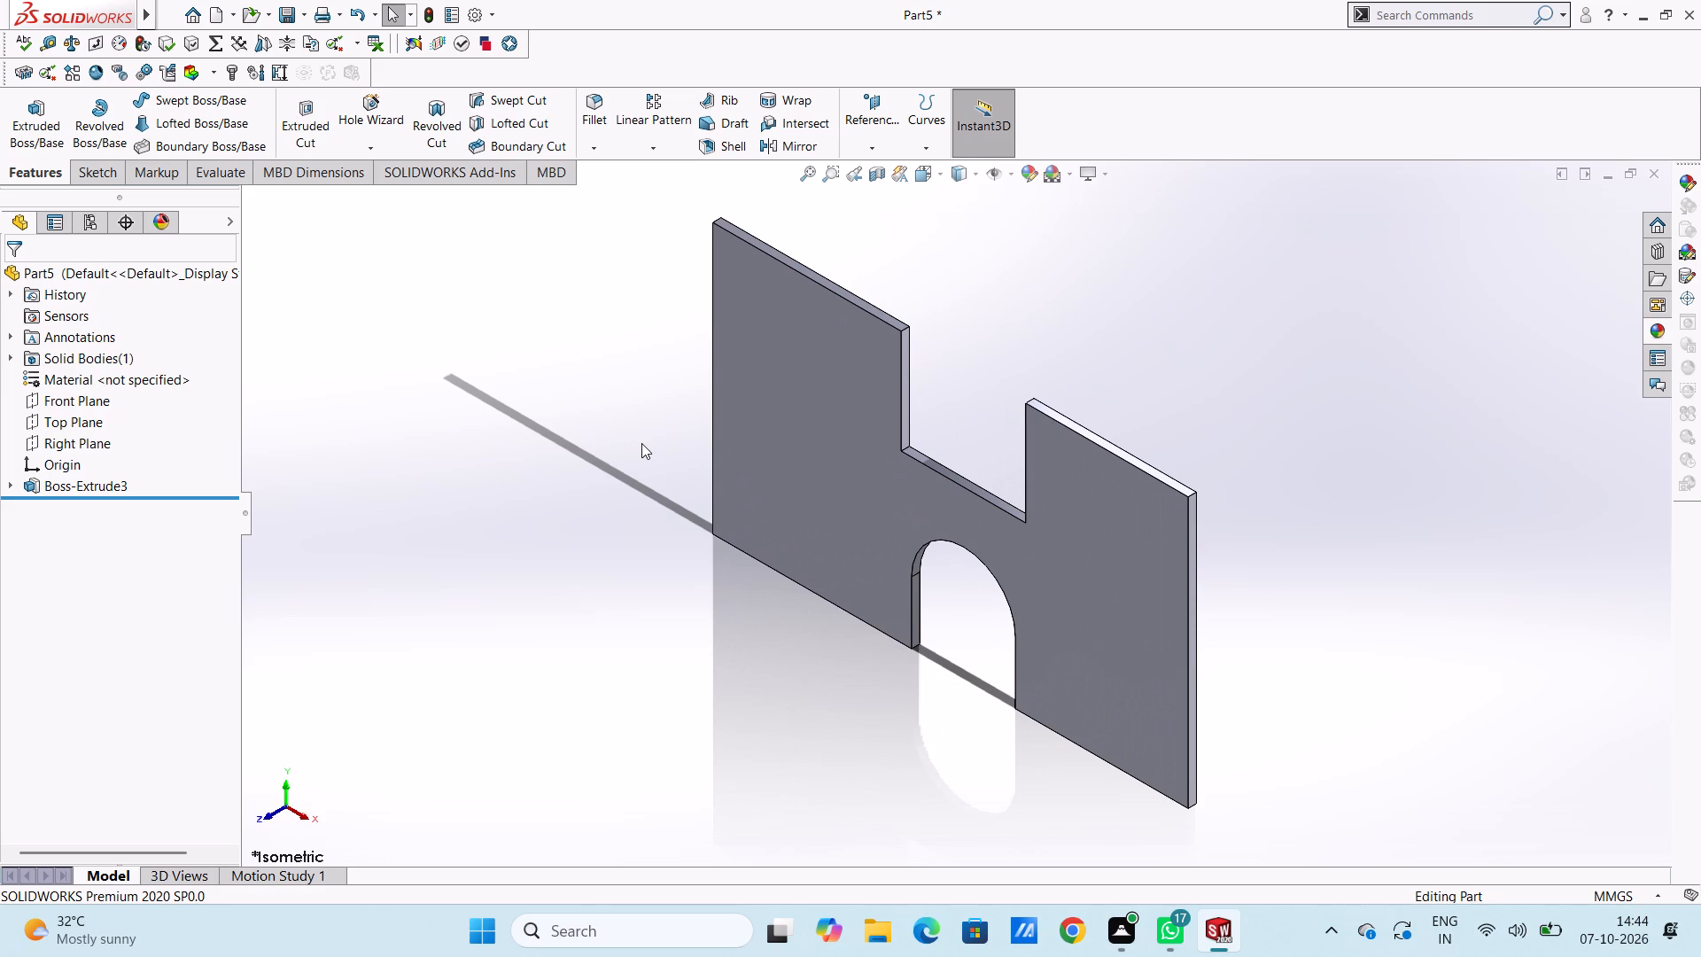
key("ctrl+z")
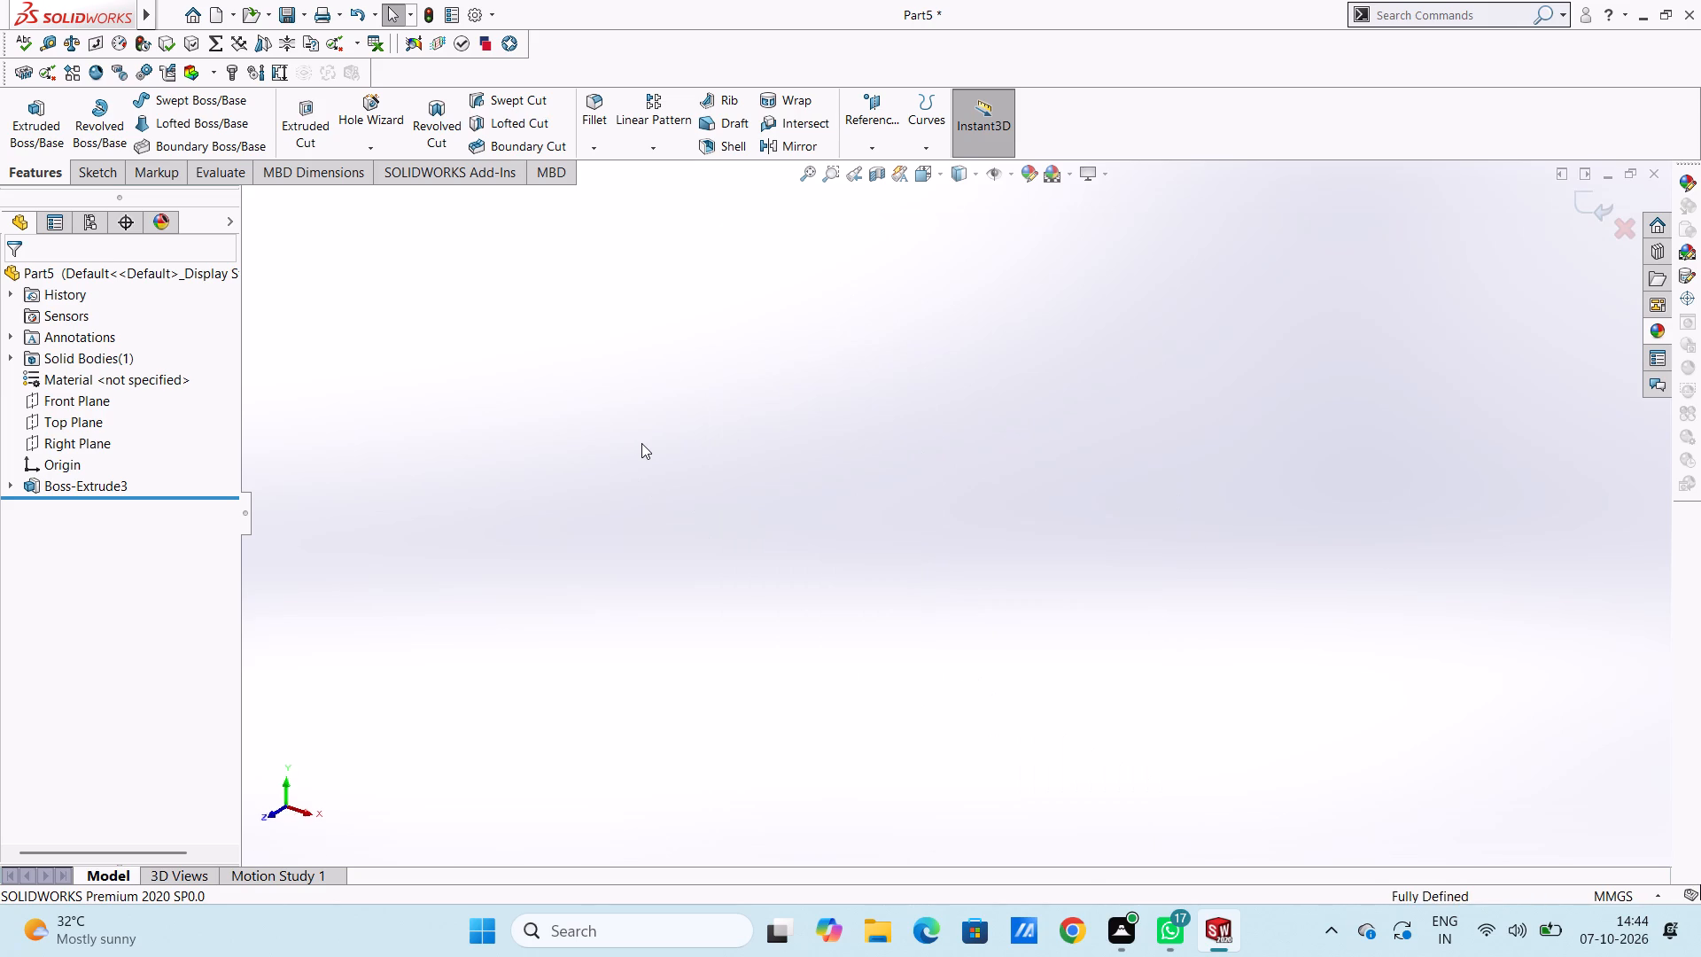
Extrude the notched profile as a blind boss 0.1 mm deep from the sketch plane.
left_click(55, 170)
left_click(47, 121)
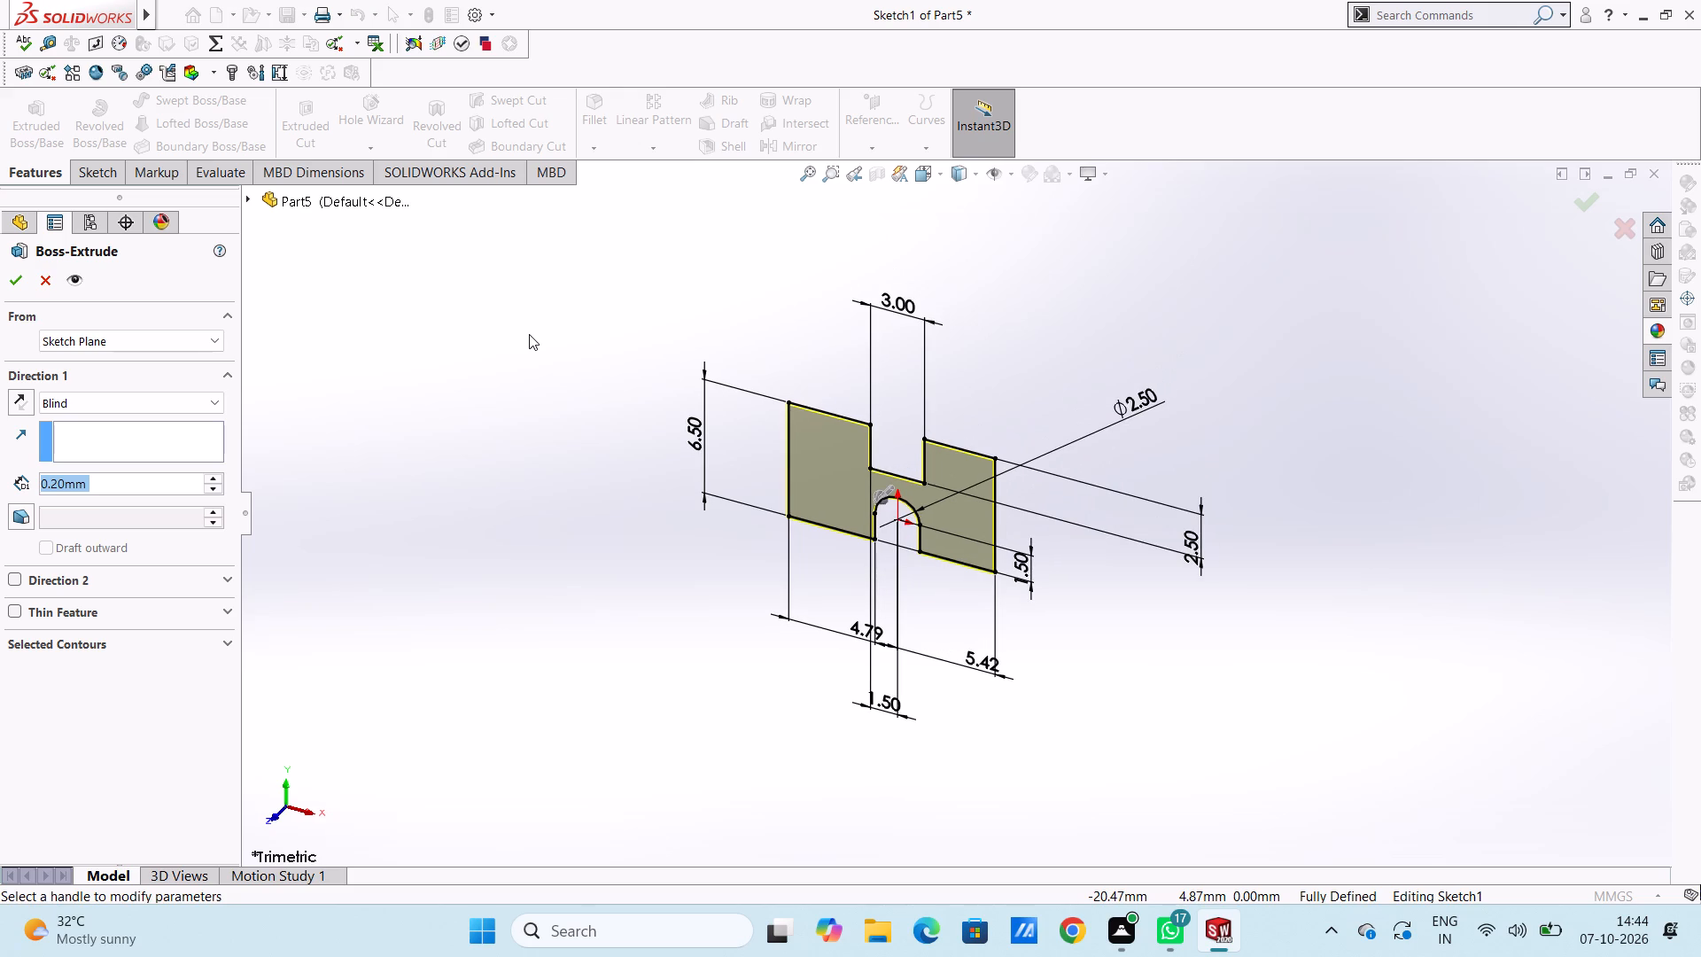
type("0.1")
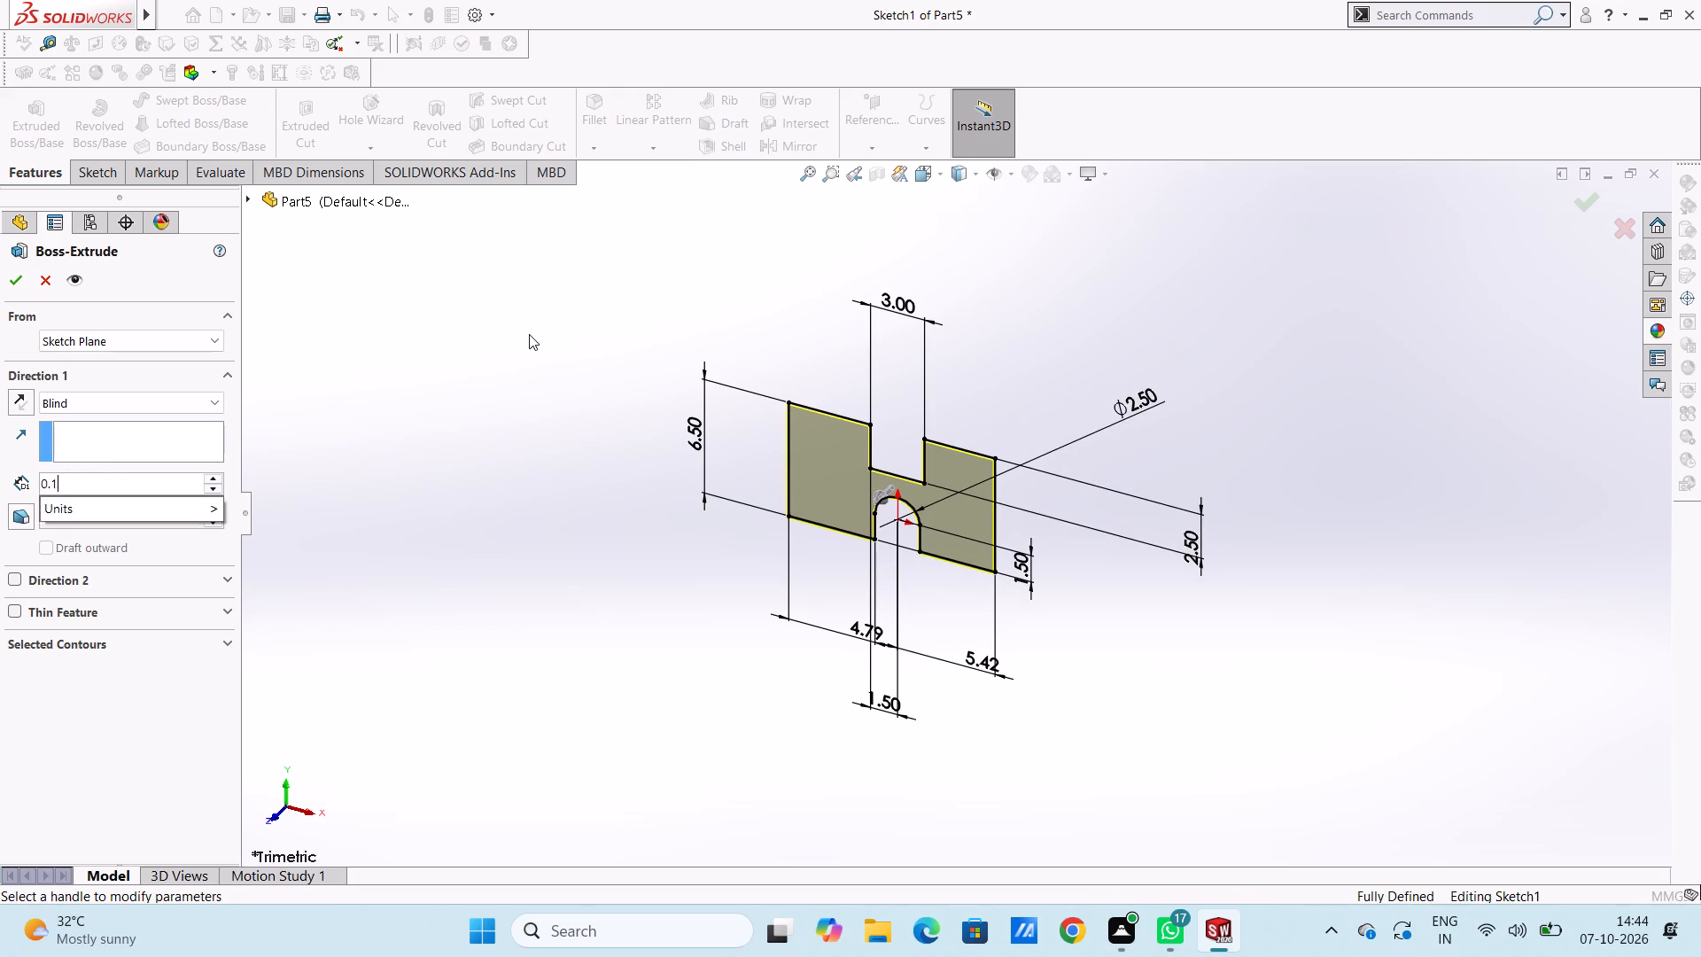
key("Return")
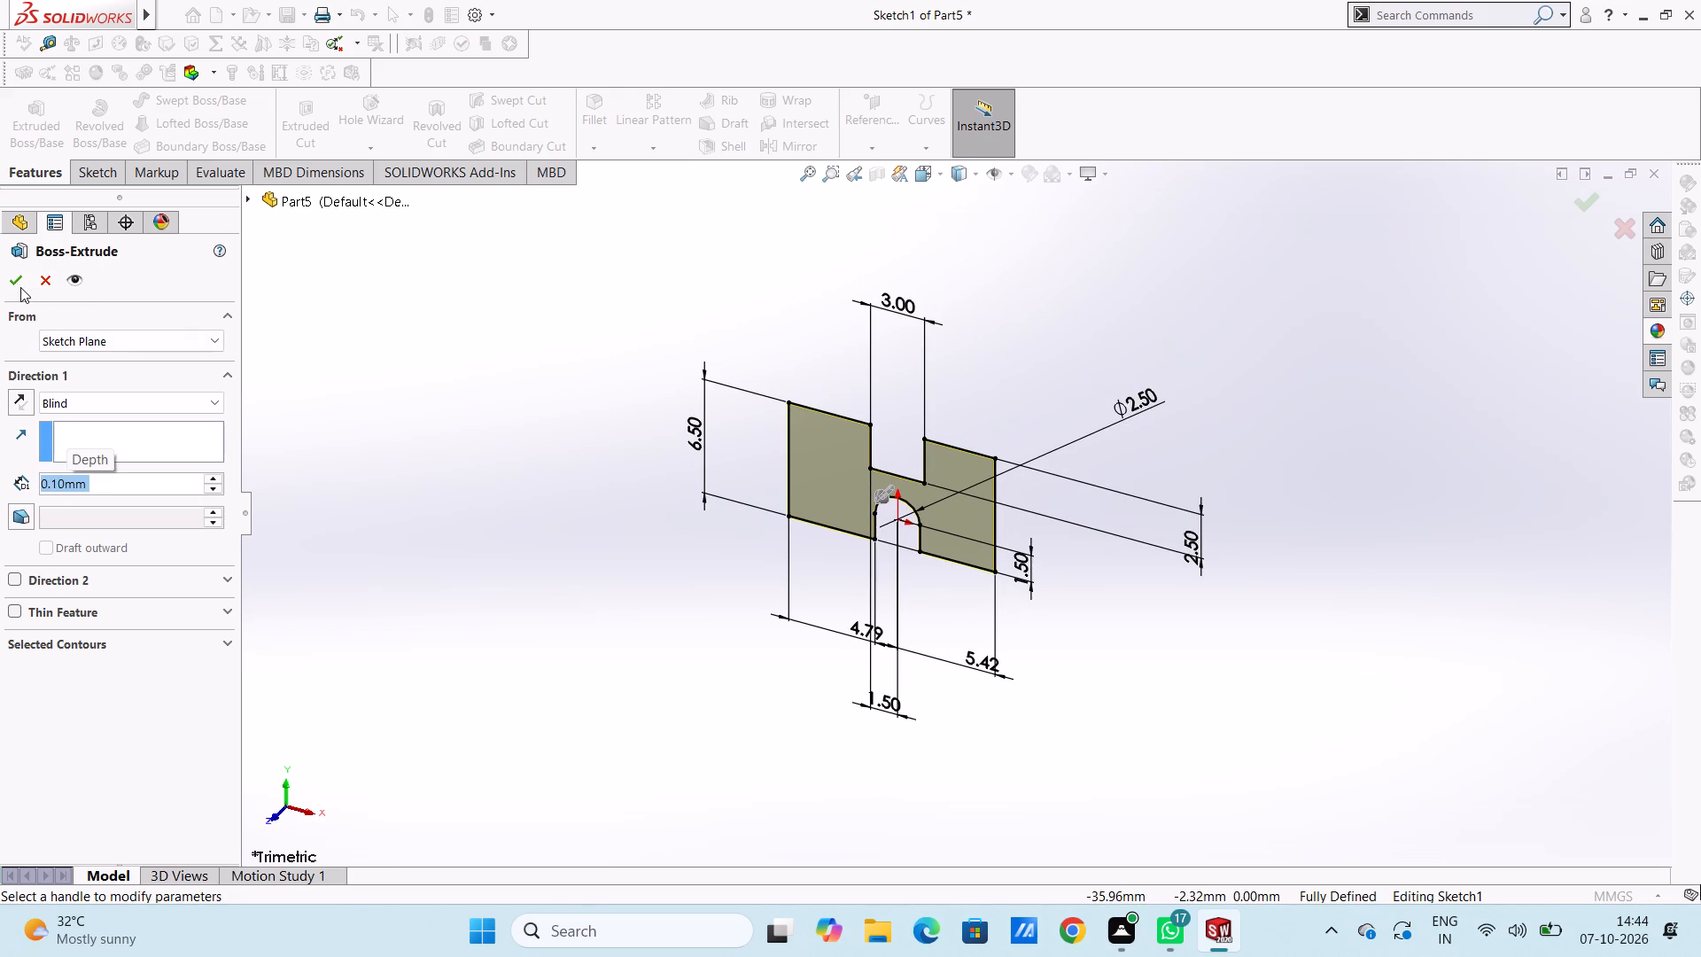
left_click(19, 287)
left_click(463, 383)
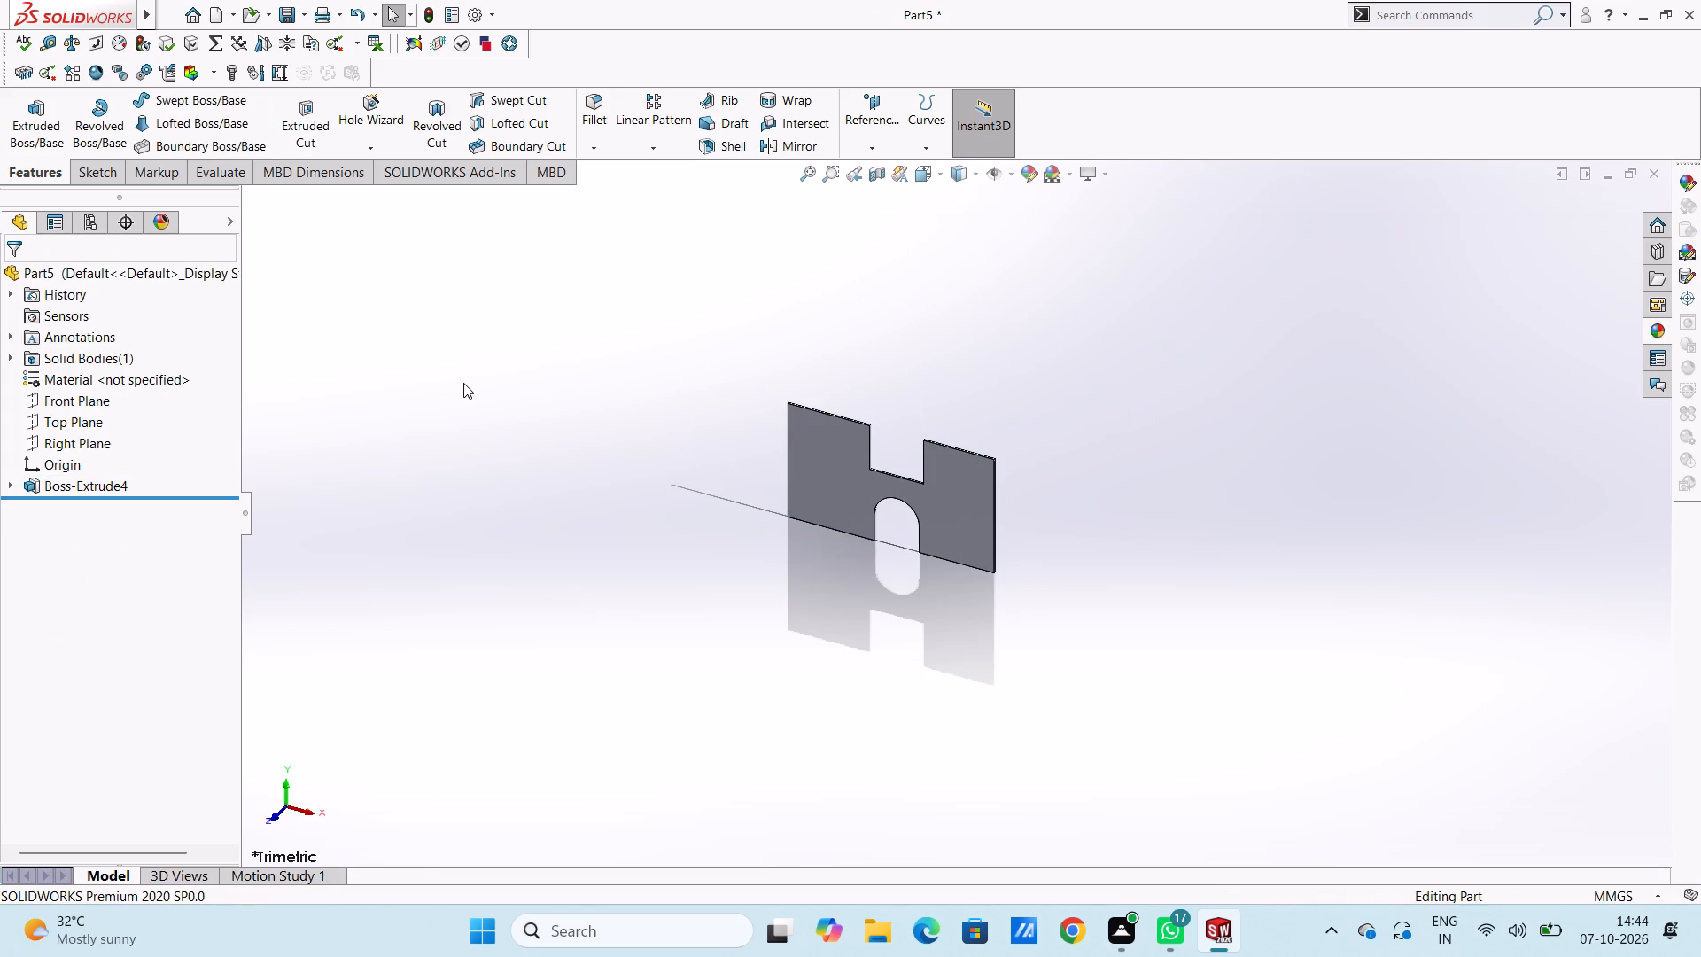
Start a sketch on the plate's bottom face and draw a 1.1 mm deep corner rectangle, about 4.2 mm long, from the arch's right edge to the plate's right end.
key("ctrl+7")
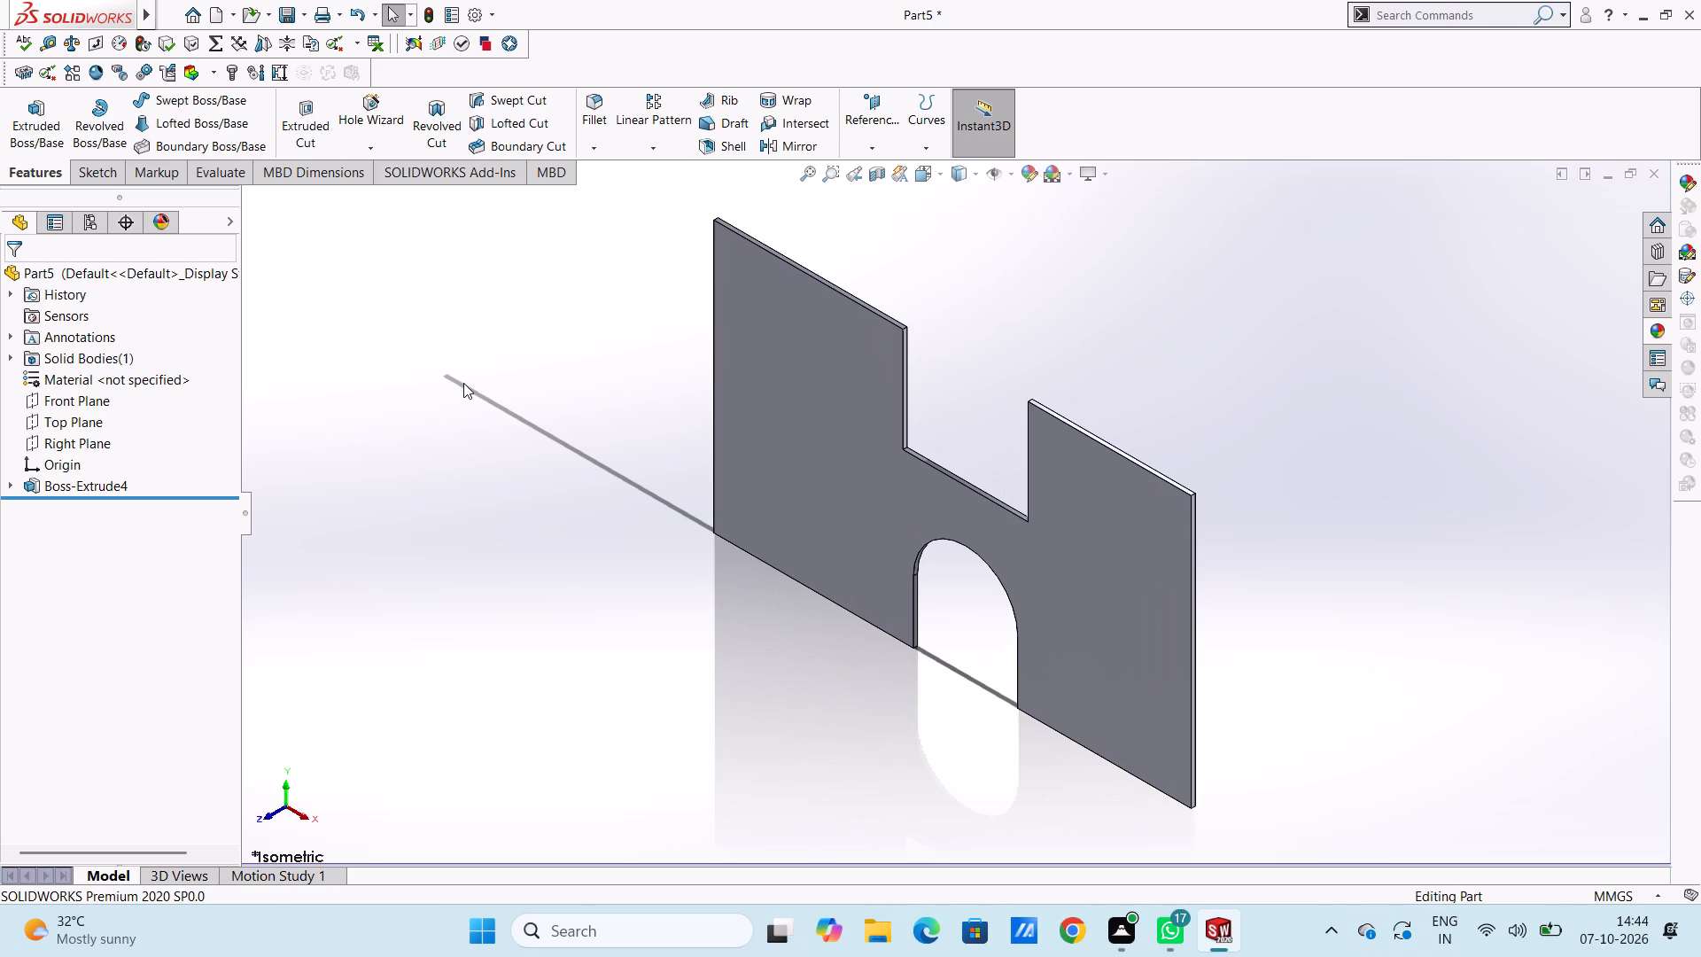
key("ctrl+6")
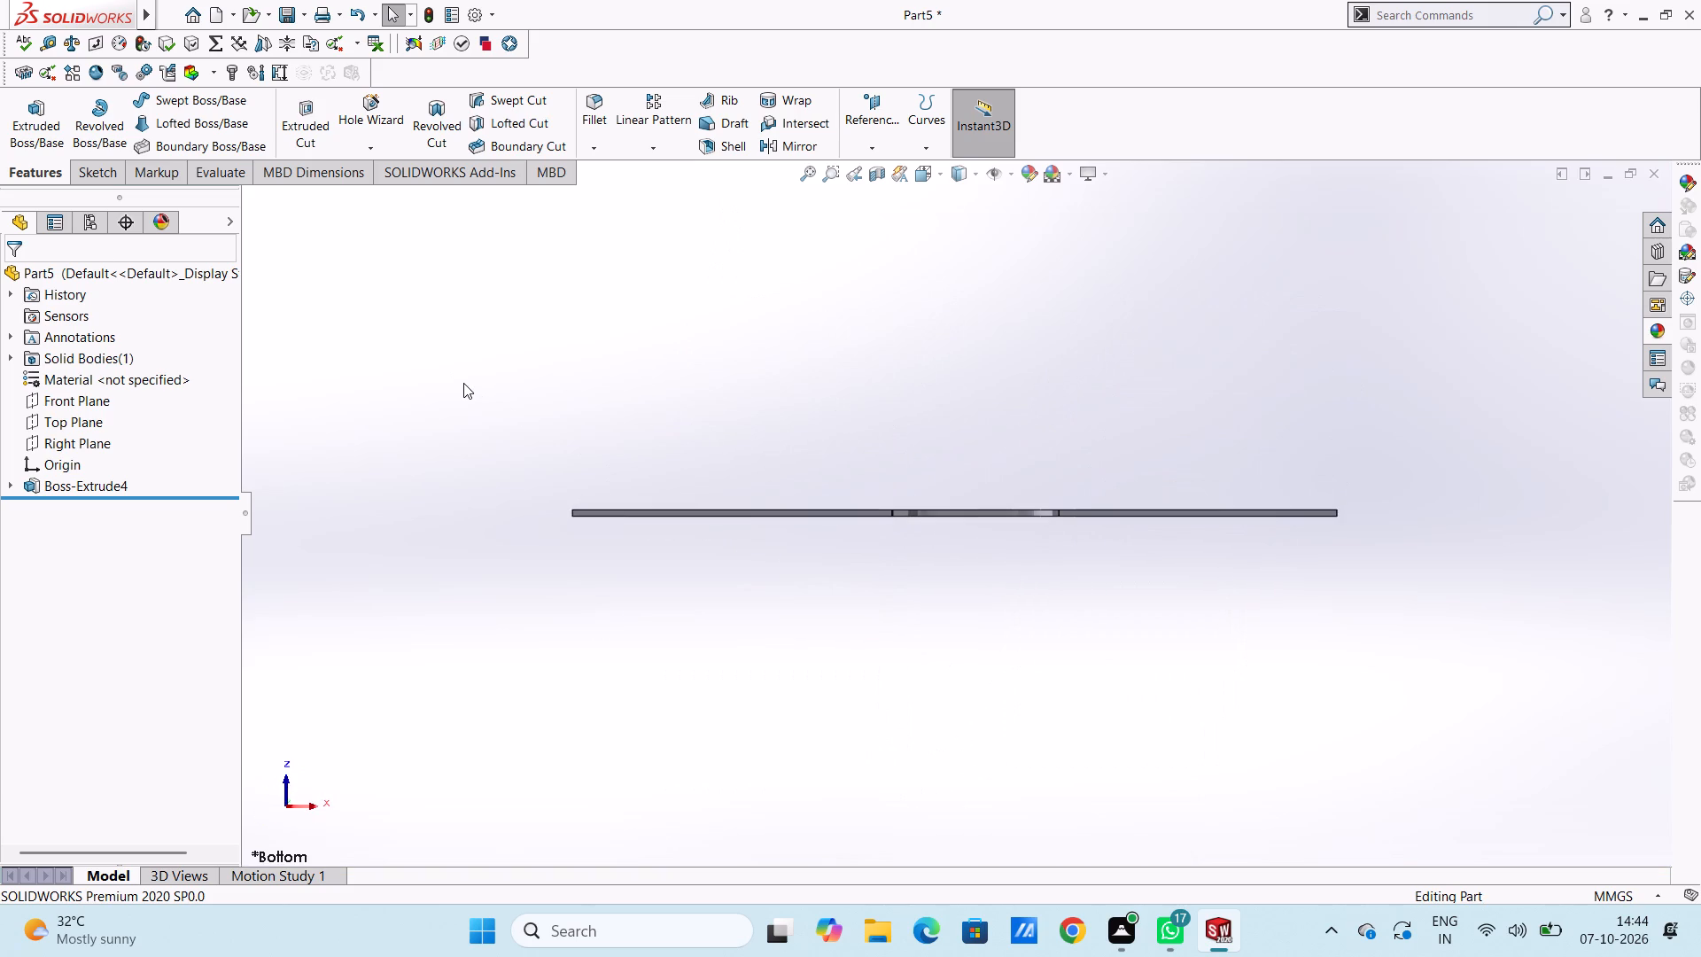
scroll(1154, 520, "down", 4)
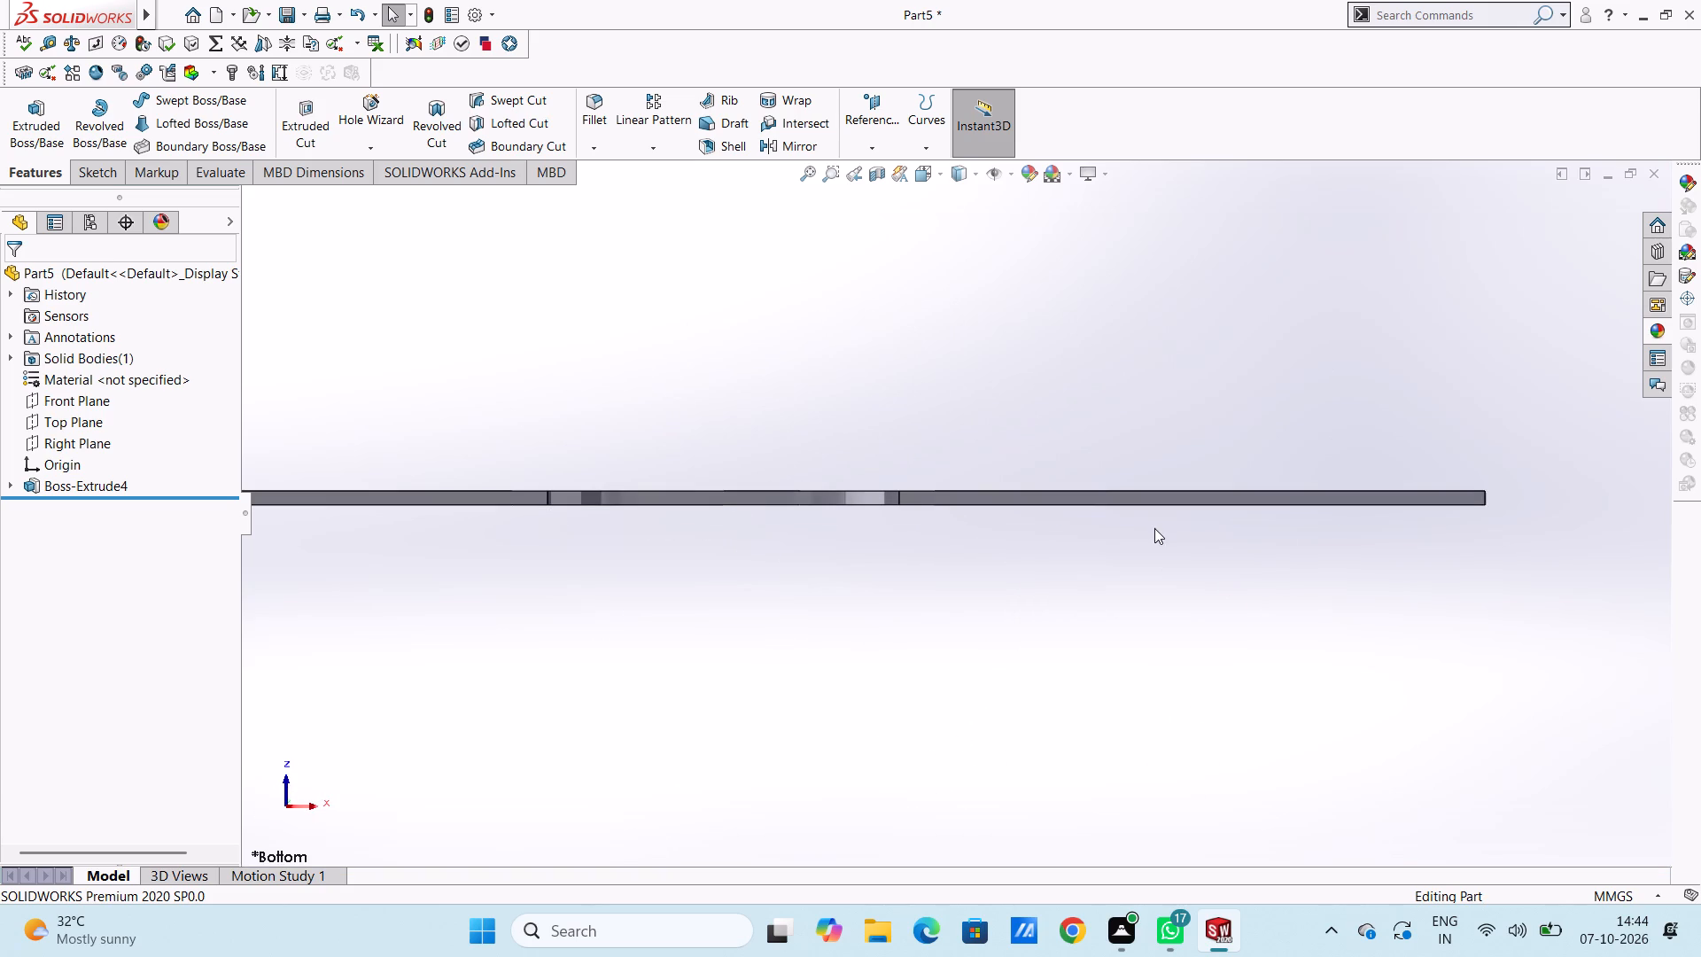
left_click(1094, 499)
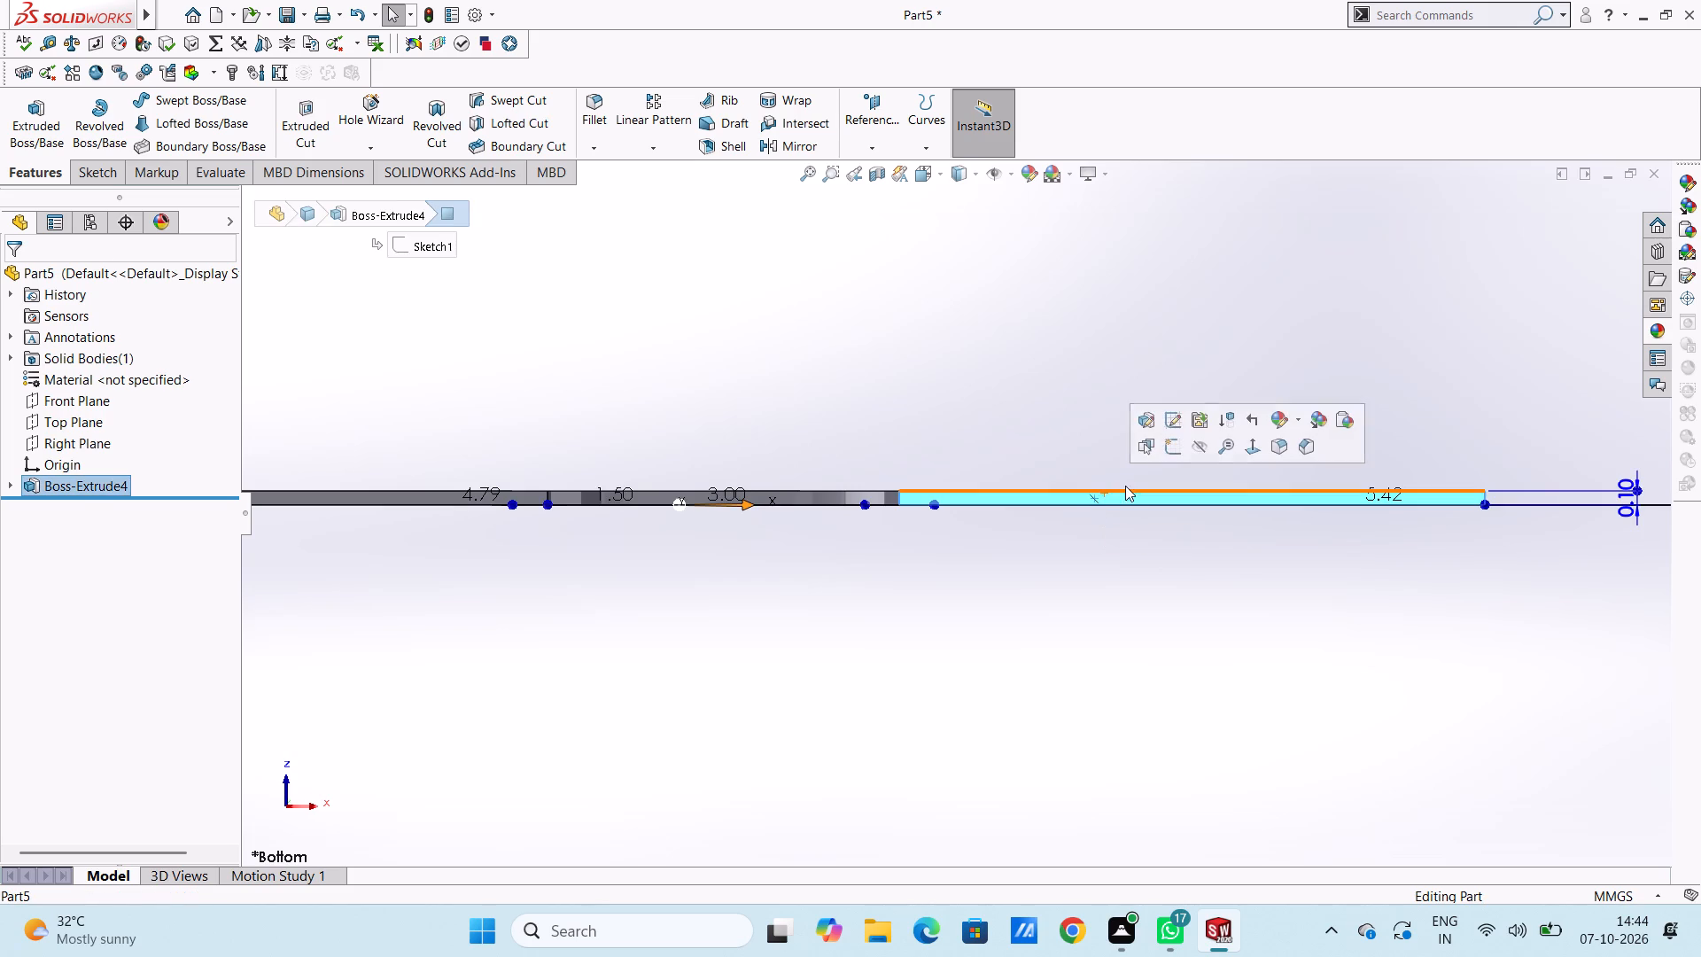
left_click(1171, 442)
left_click(1045, 401)
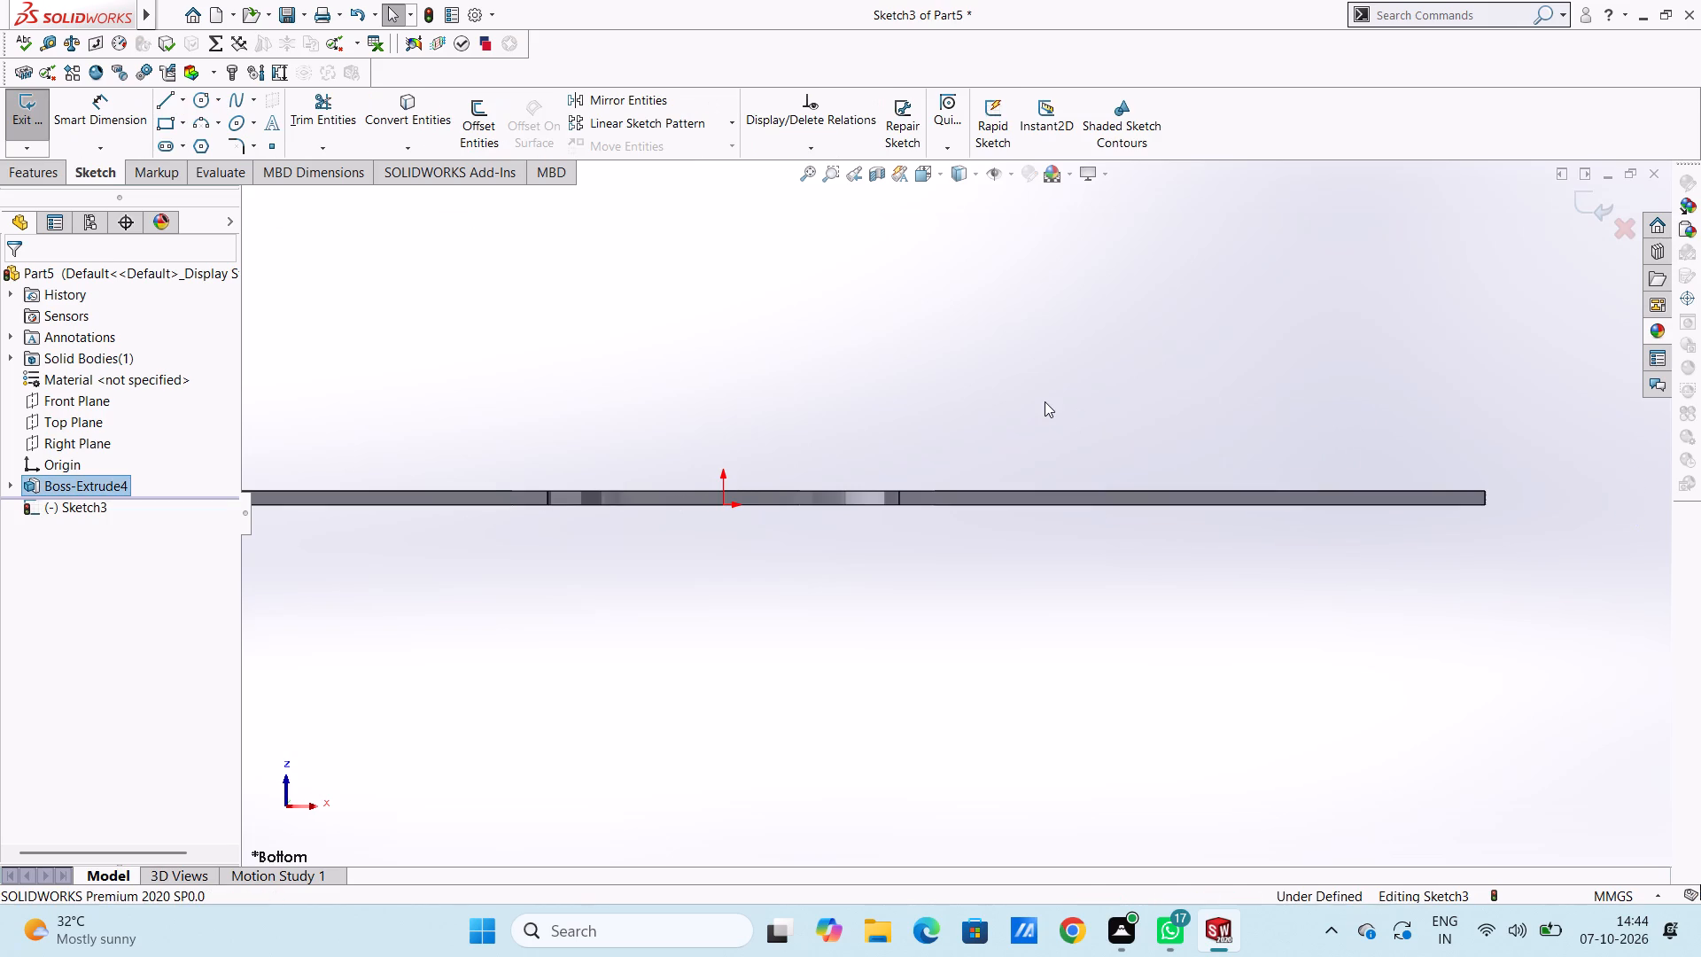
left_click(165, 128)
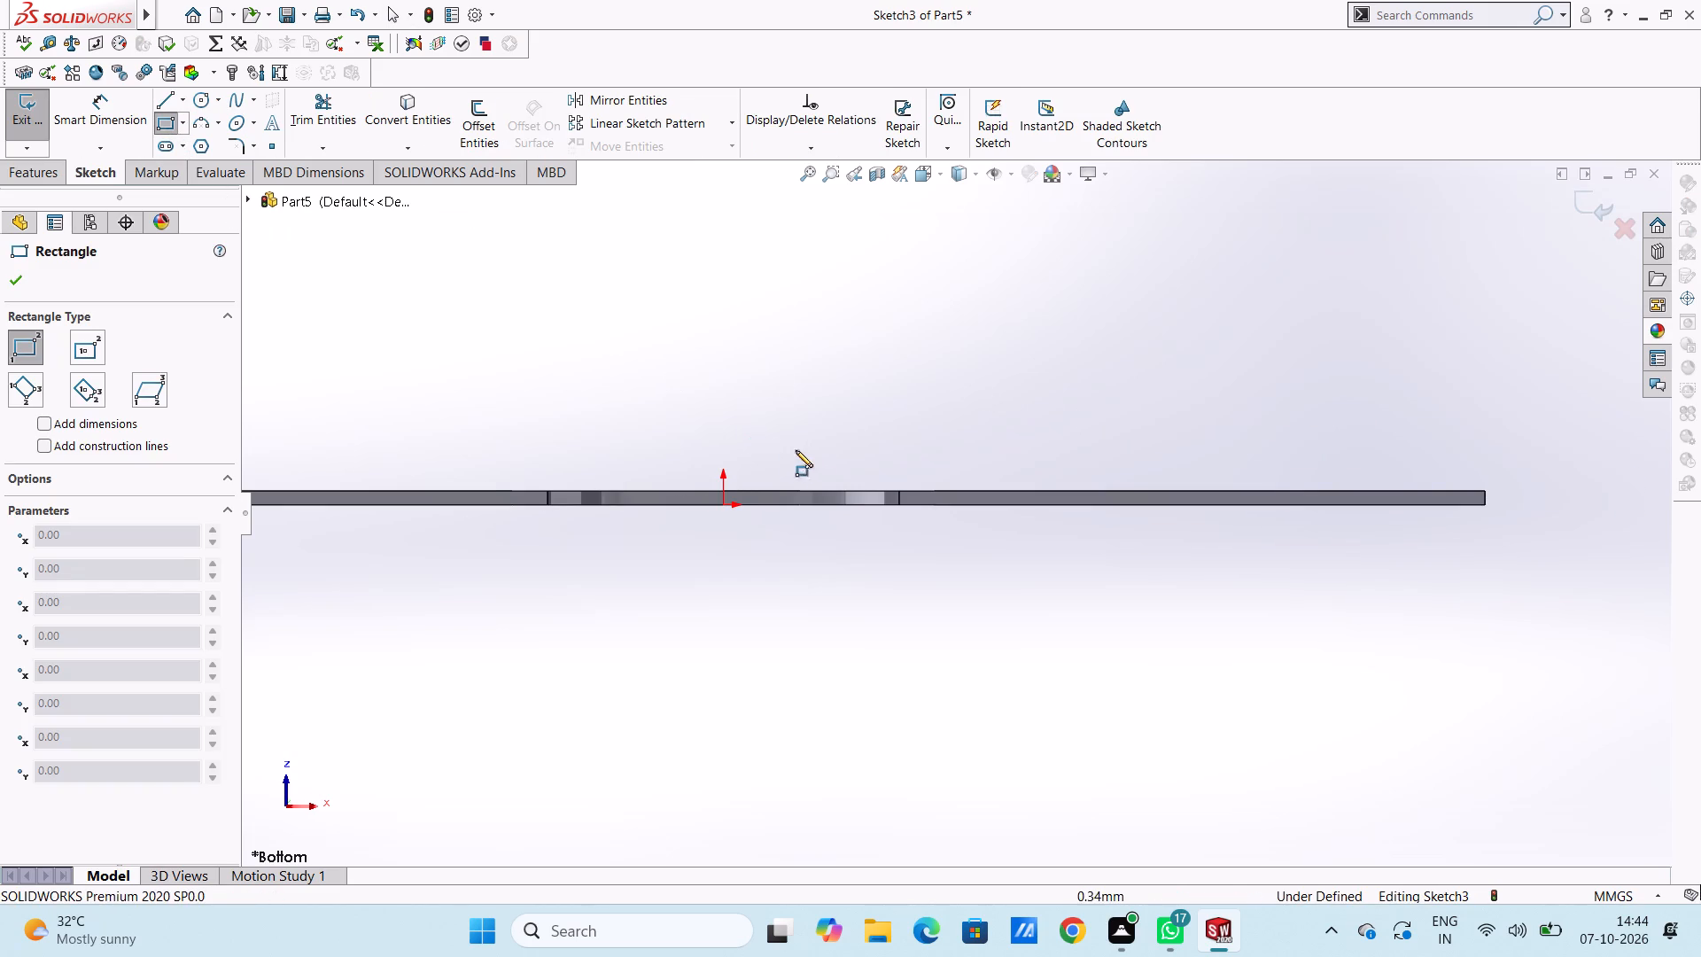
left_click(899, 505)
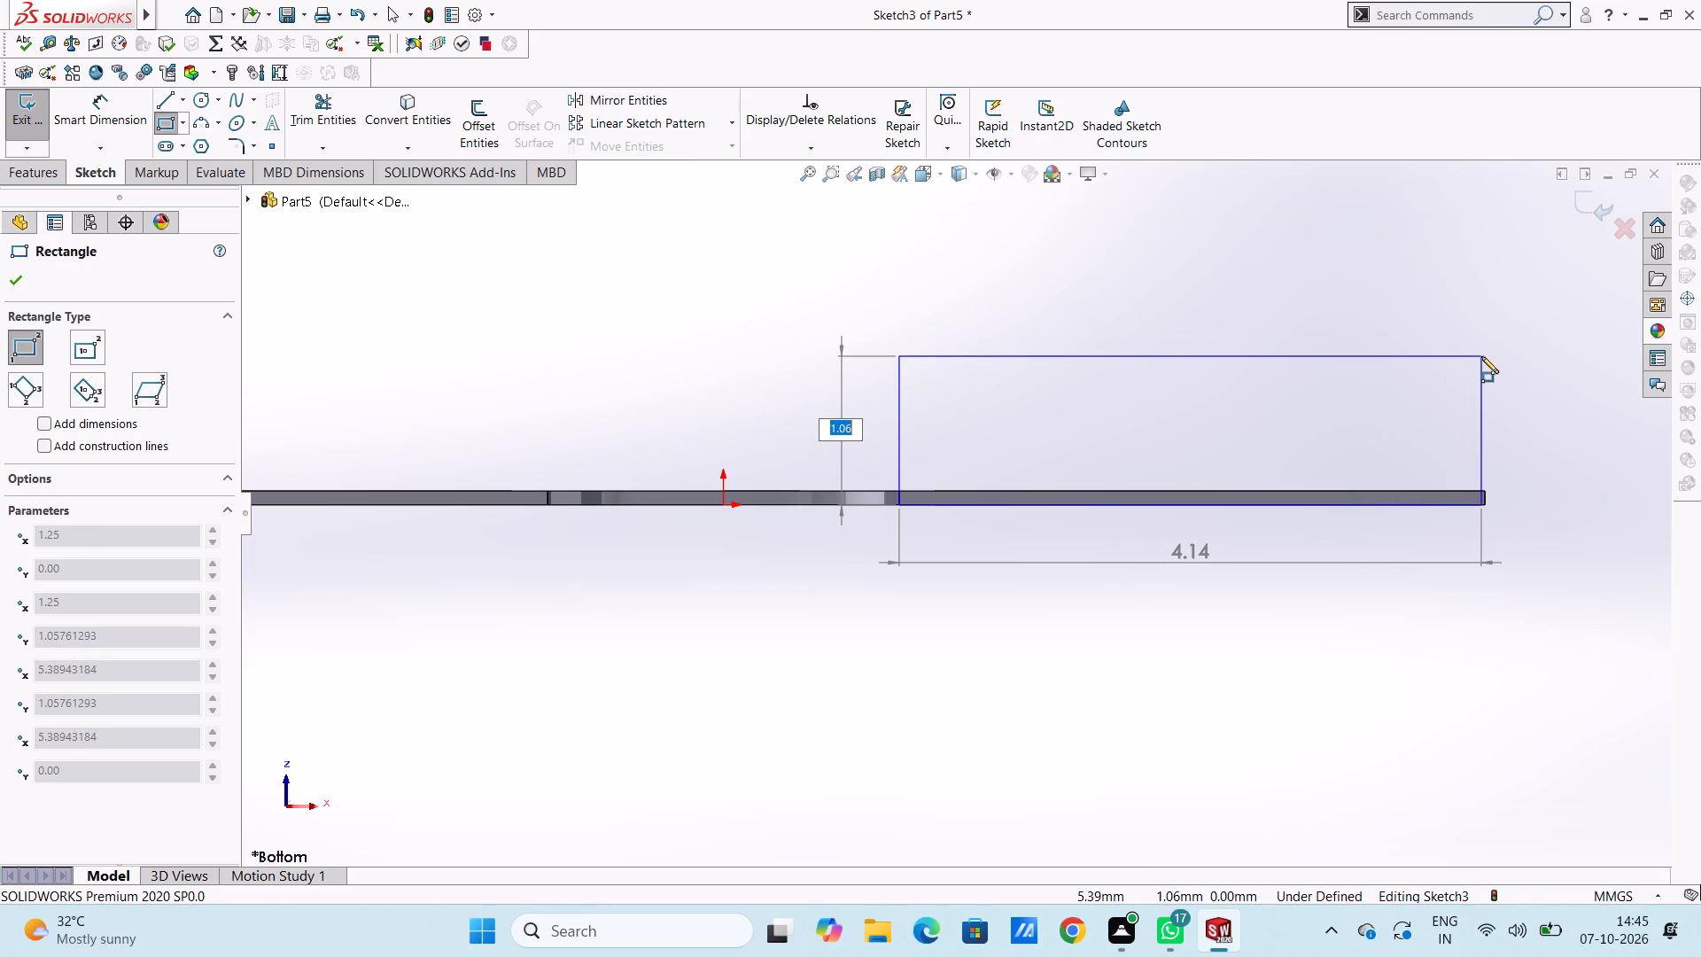
type("1.1")
key("Return")
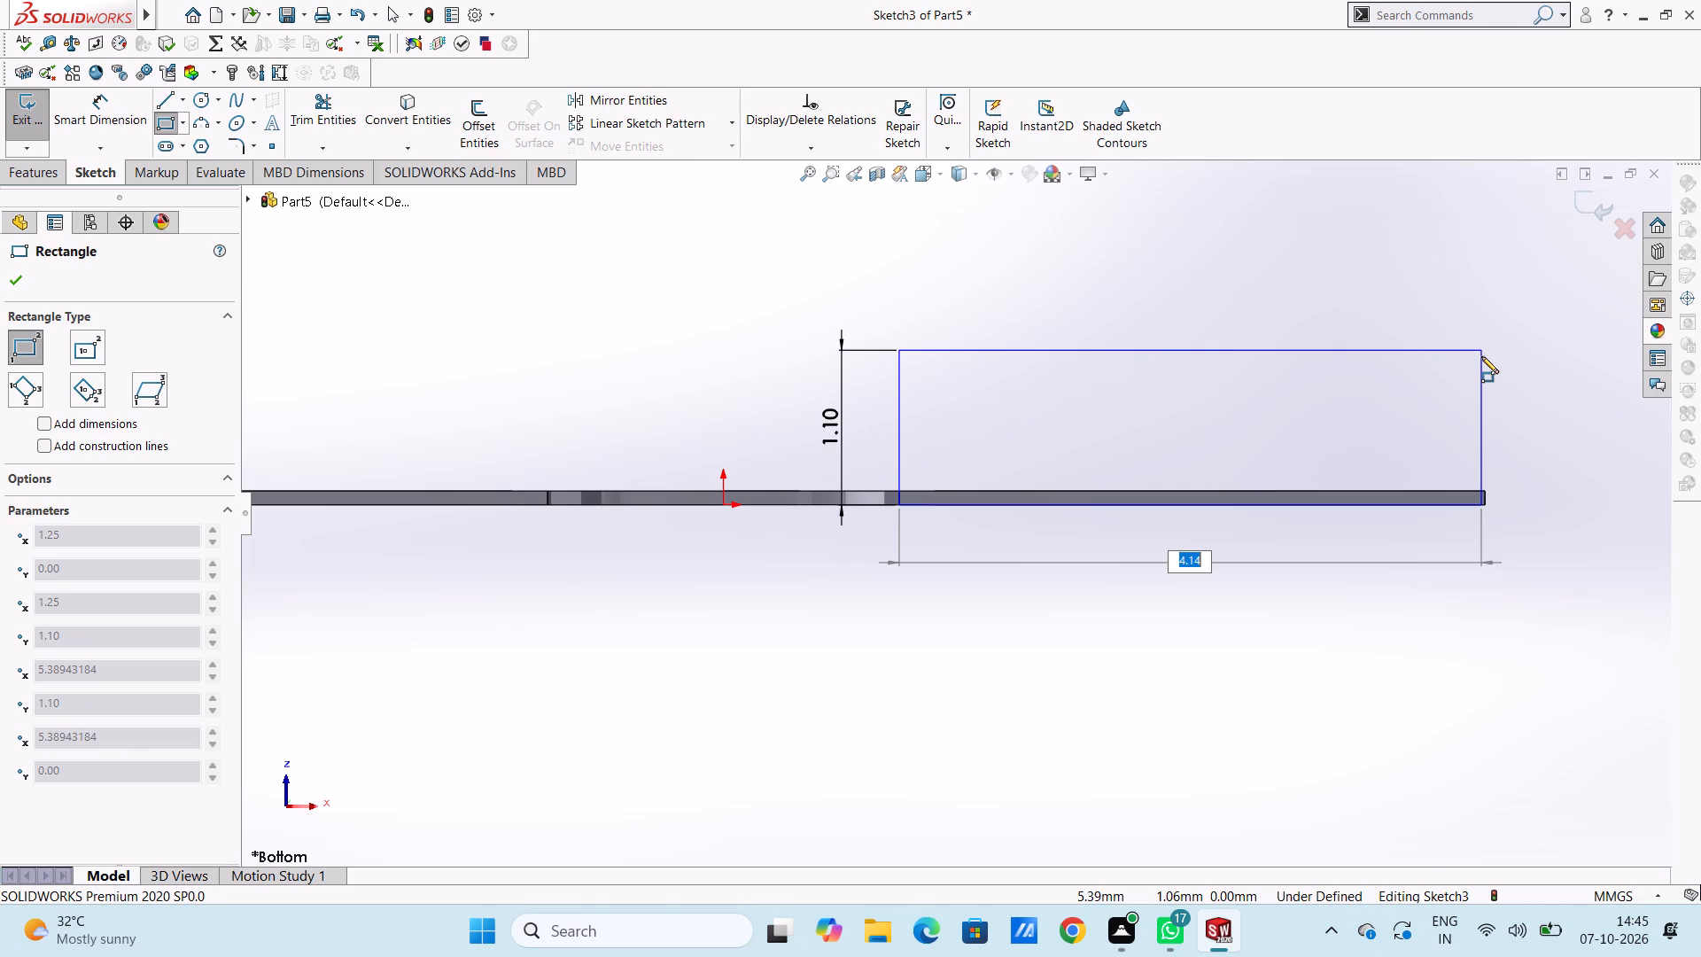
left_click(1487, 504)
Draw a second 1.1 mm deep rectangle, about 4.8 mm long, from the arch's left edge to the plate's left end.
scroll(1231, 437, "up", 4)
scroll(736, 494, "up", 2)
scroll(609, 493, "down", 2)
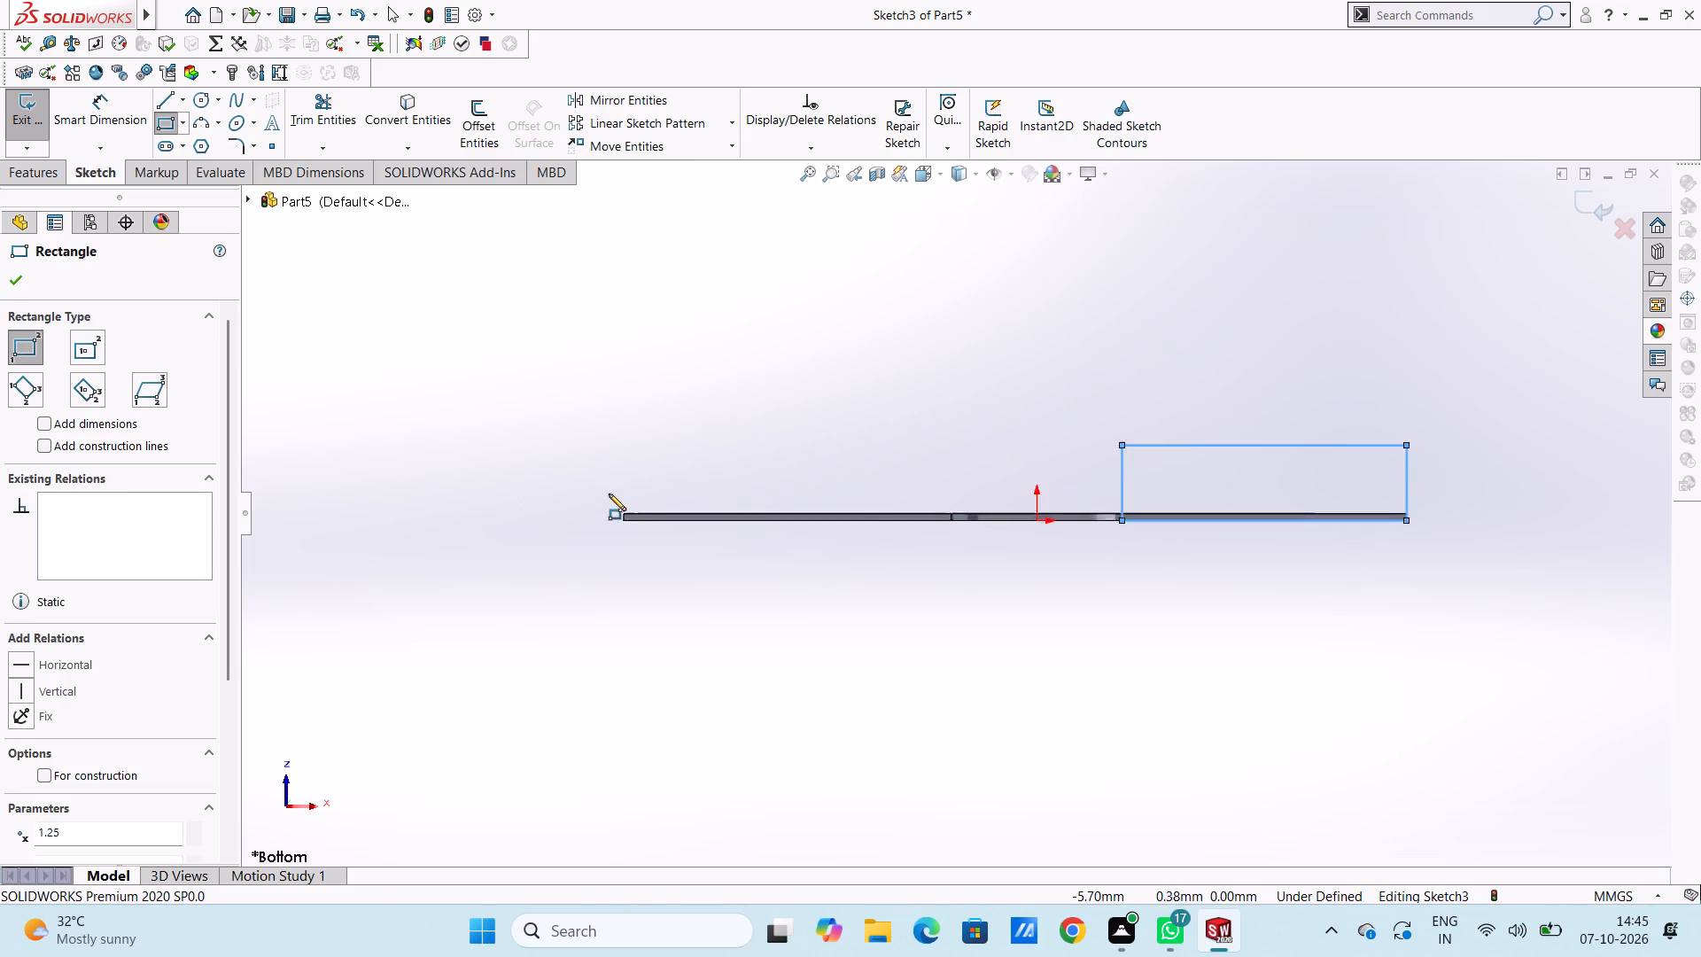
scroll(609, 494, "down", 2)
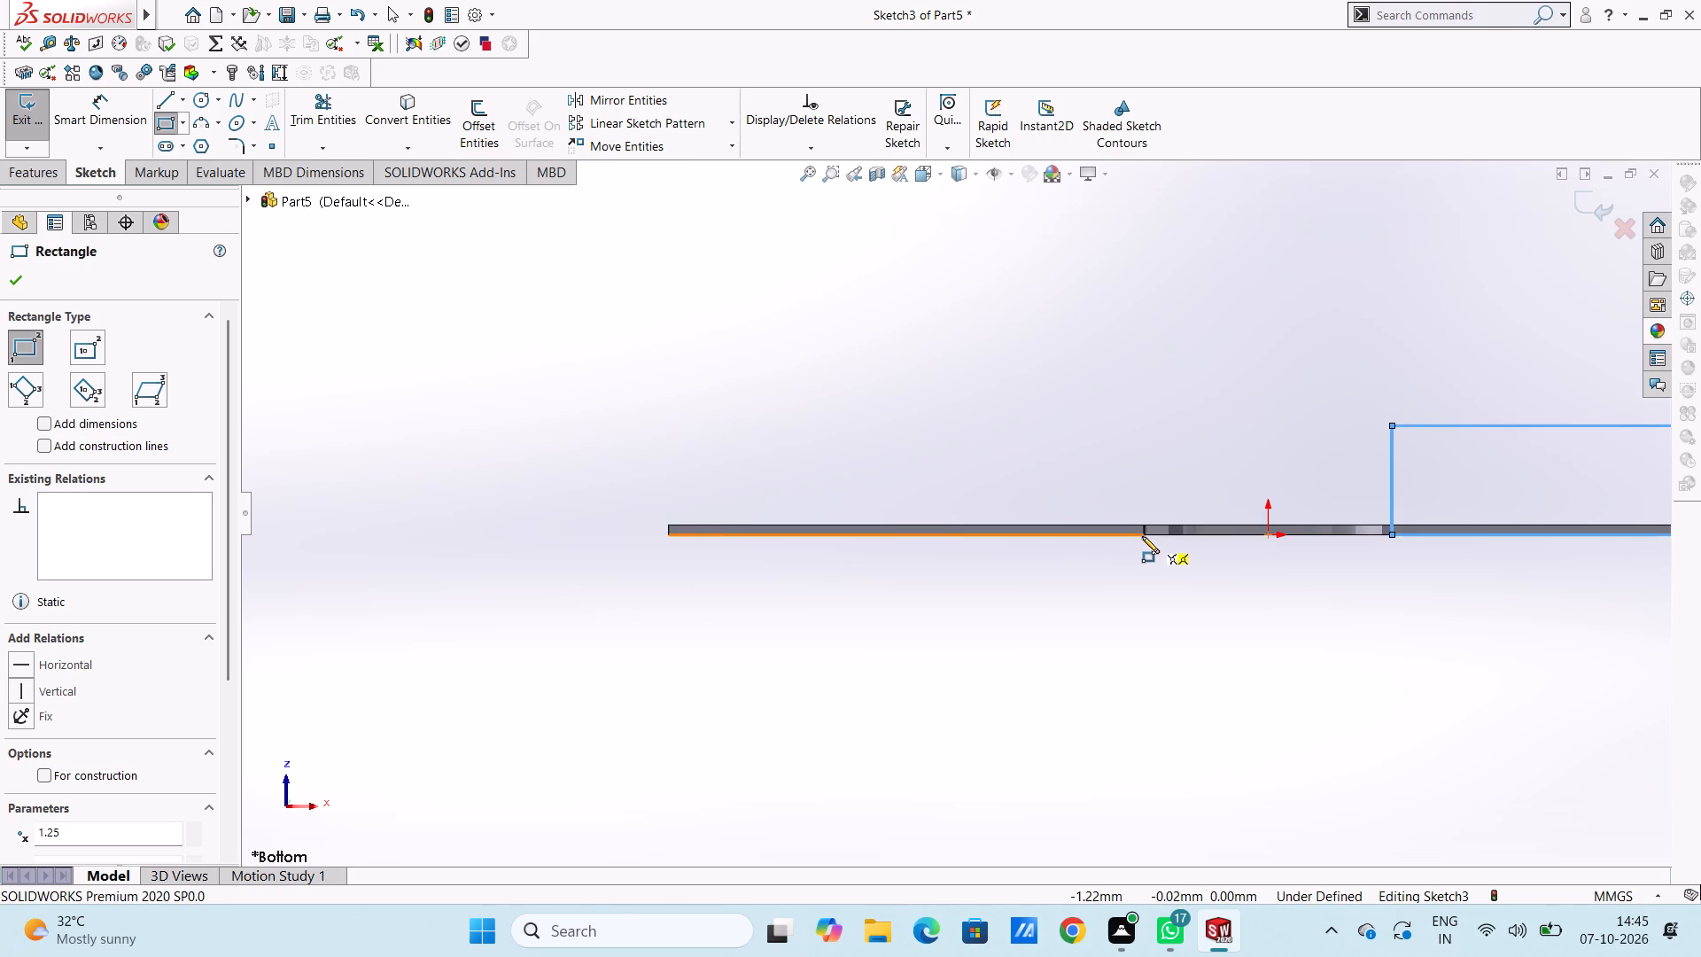
left_click(1142, 535)
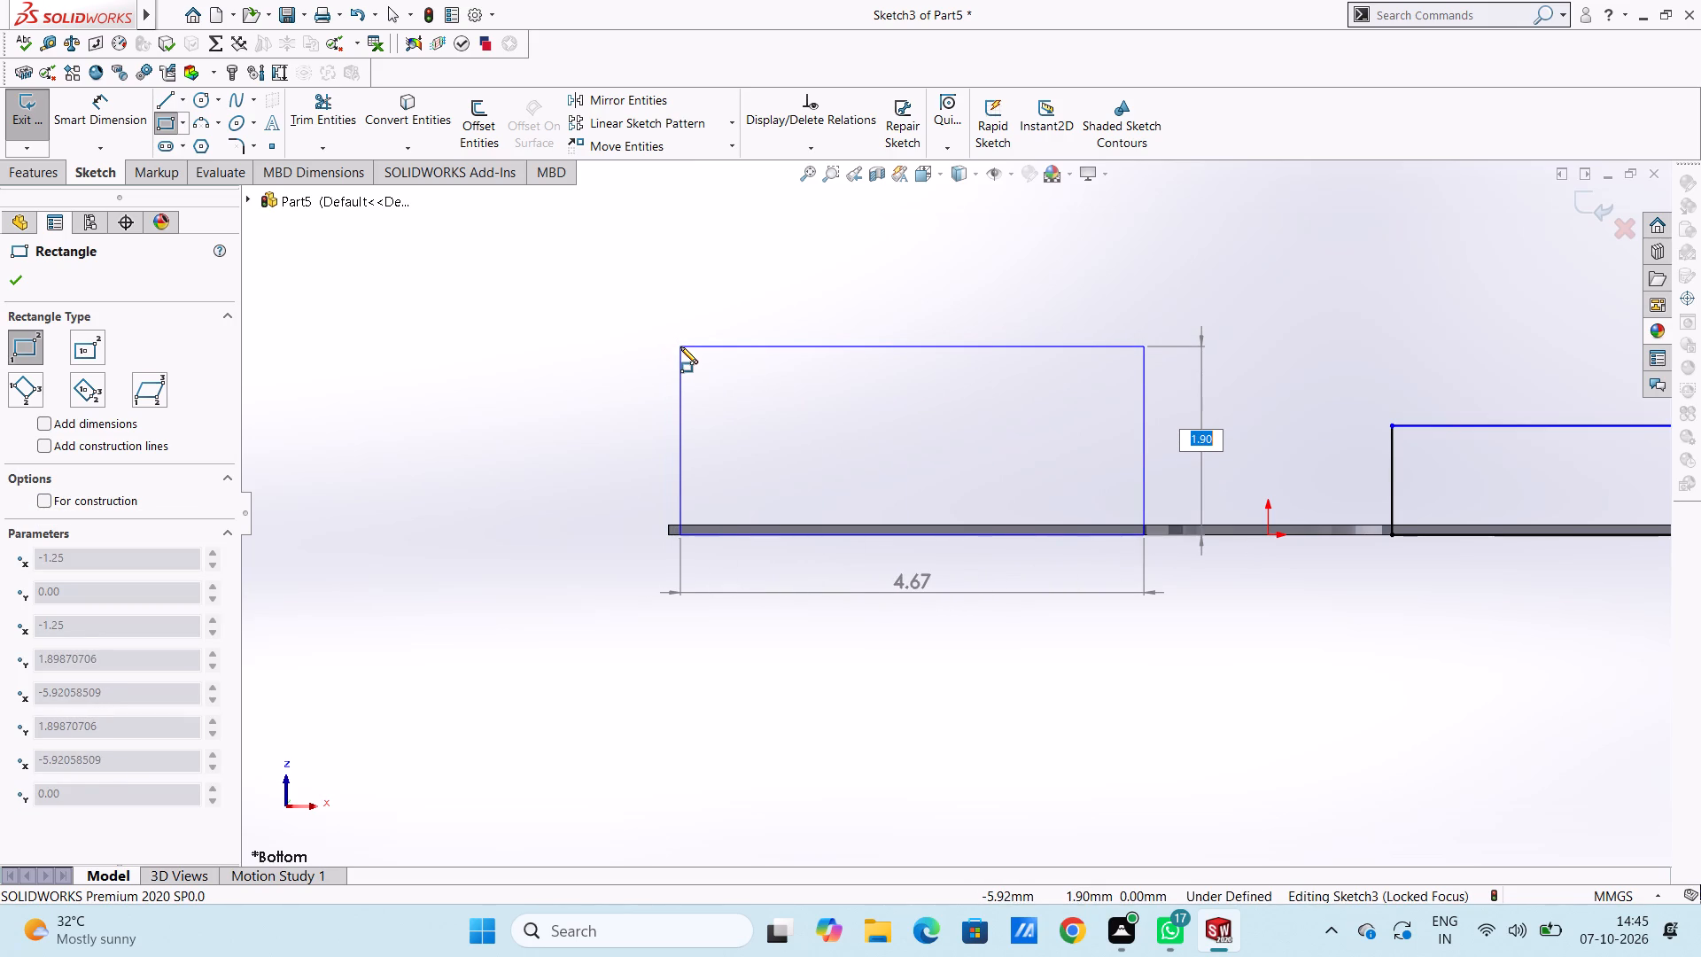
type("1.1")
key("Return")
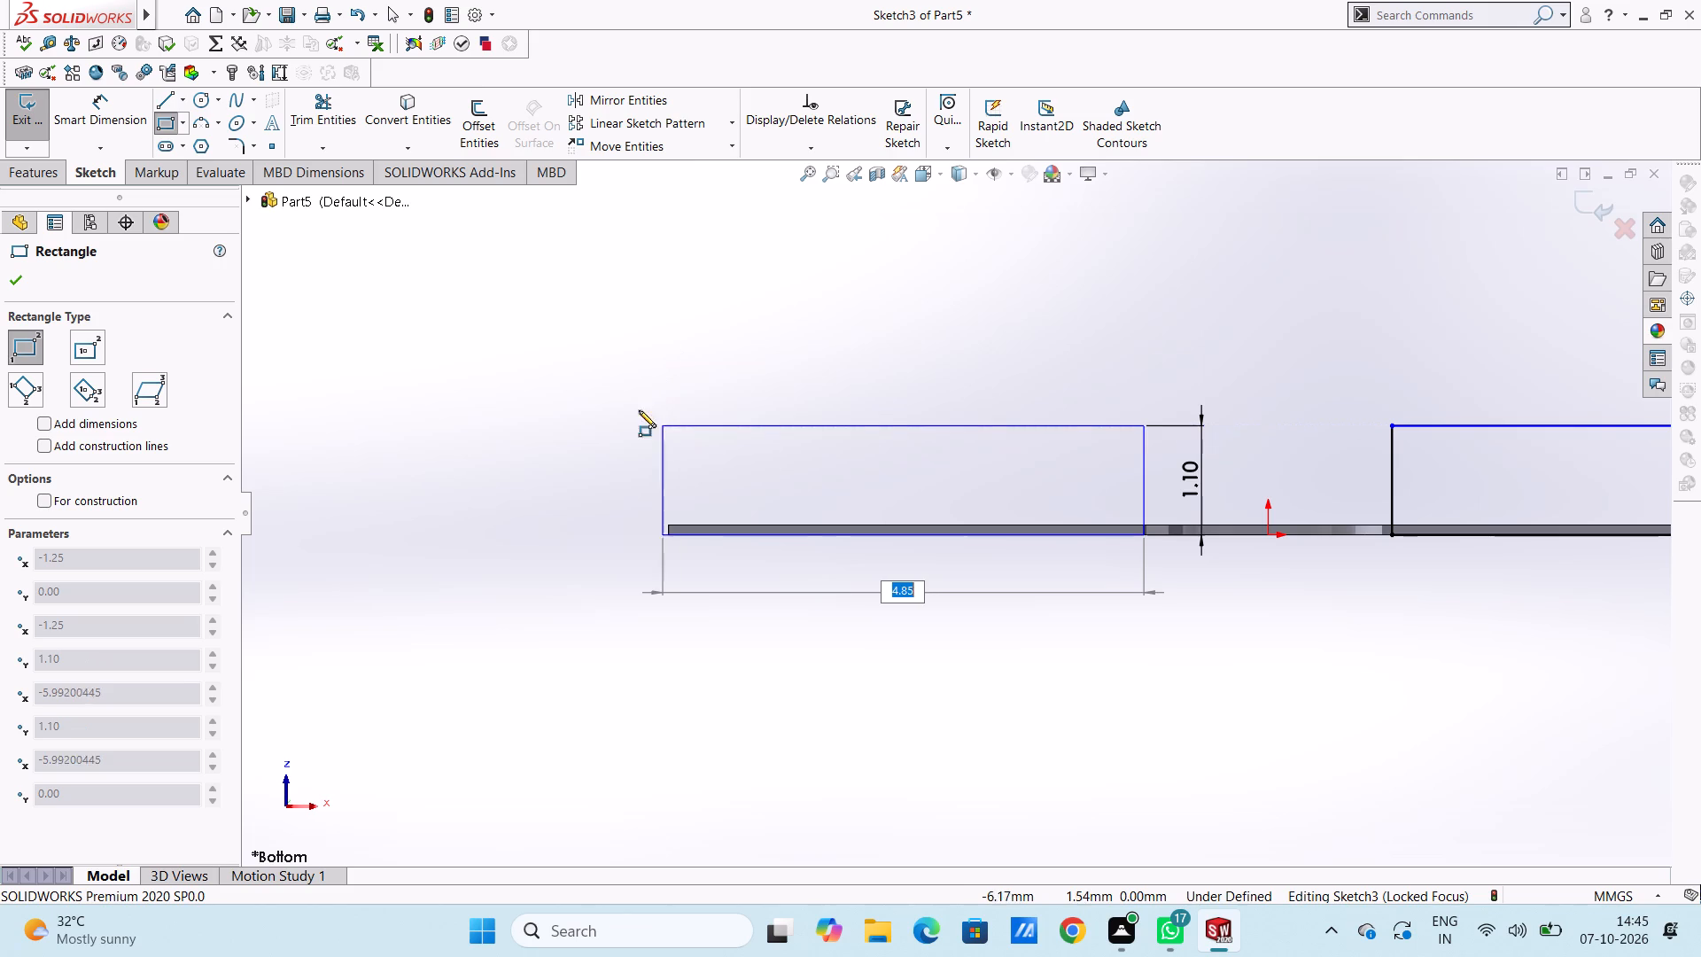
left_click(668, 537)
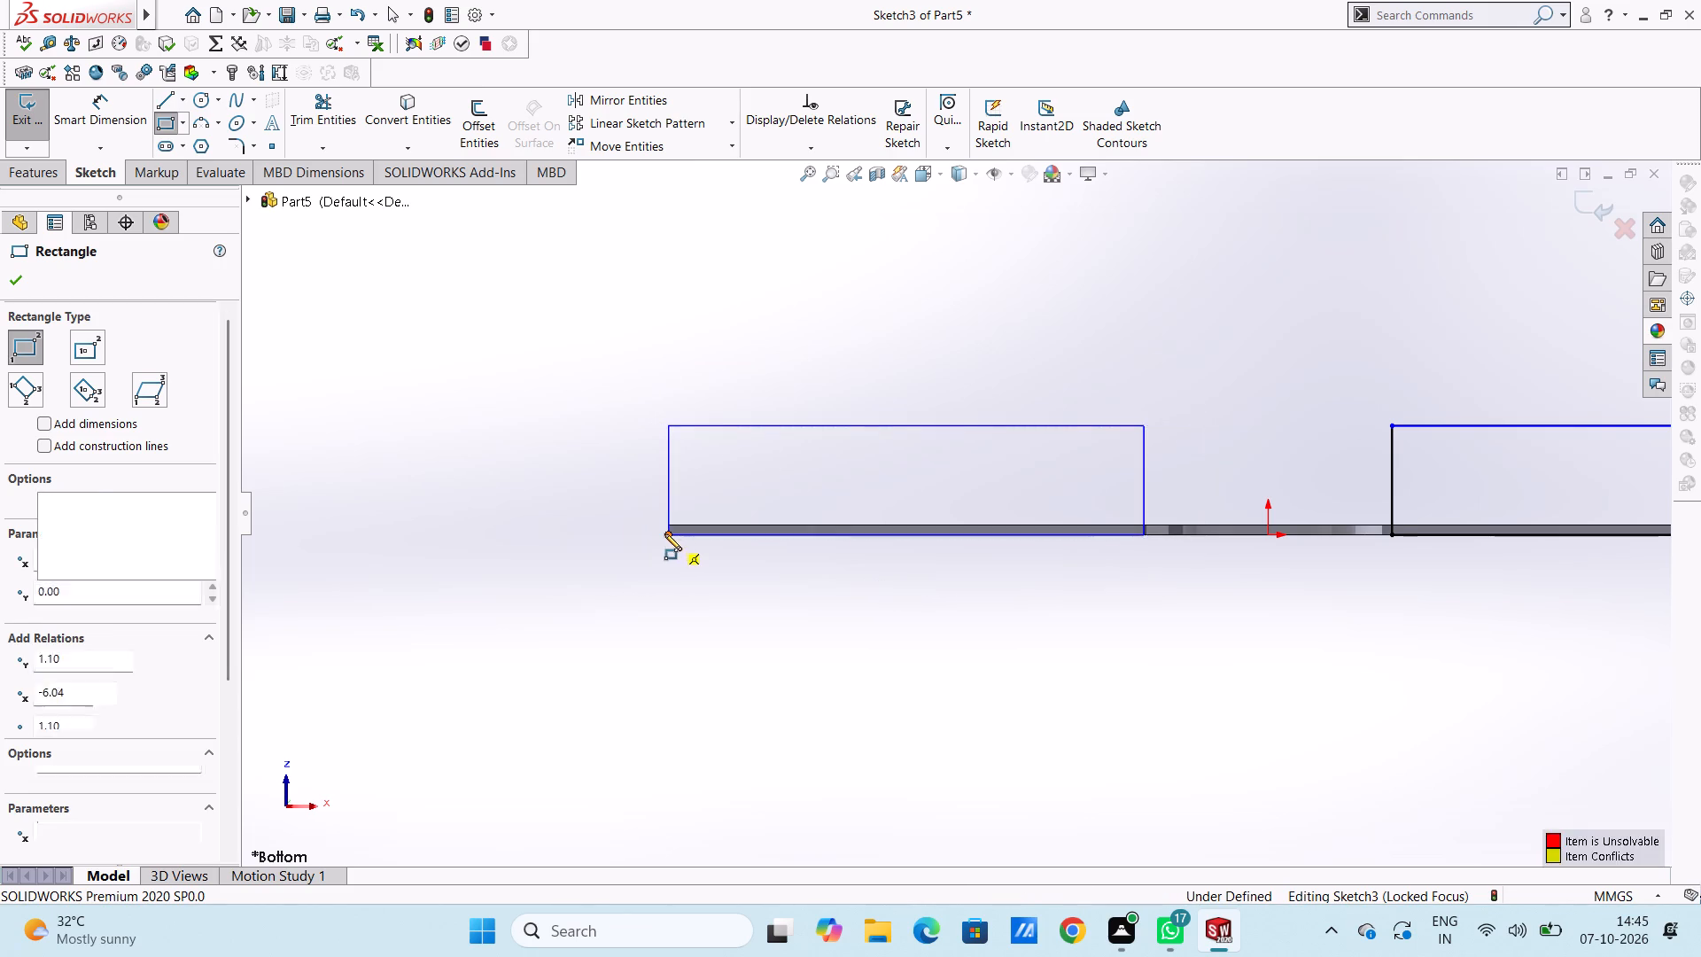
left_click(23, 289)
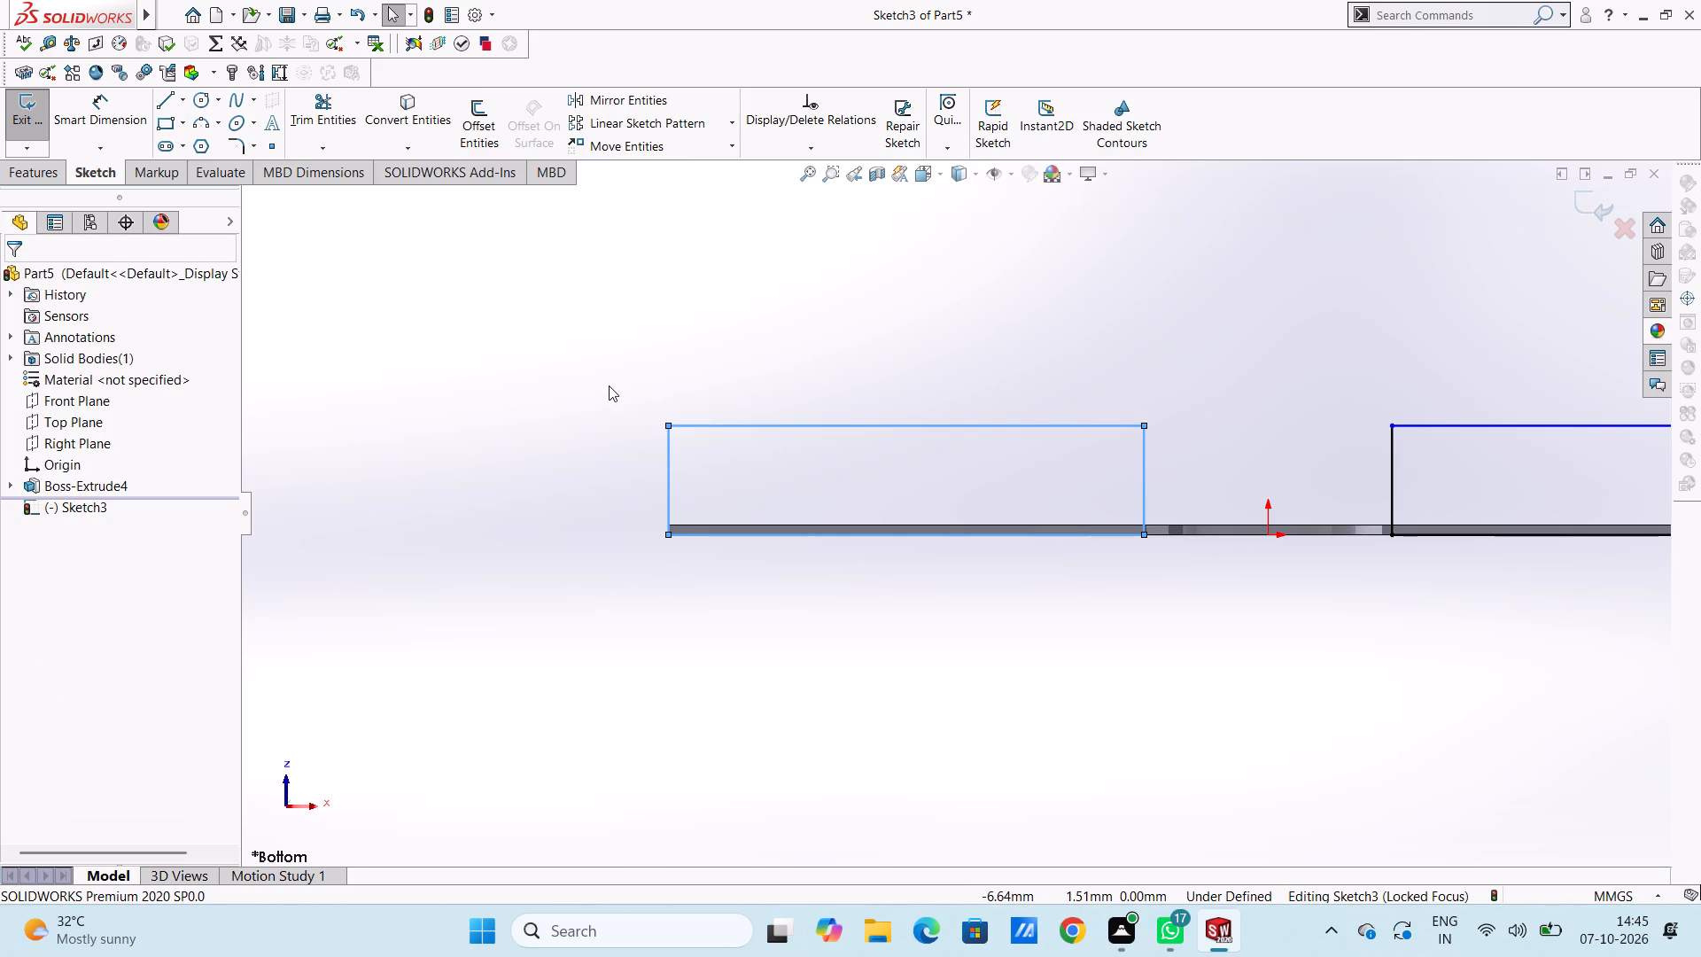
left_click(609, 385)
scroll(609, 385, "up", 5)
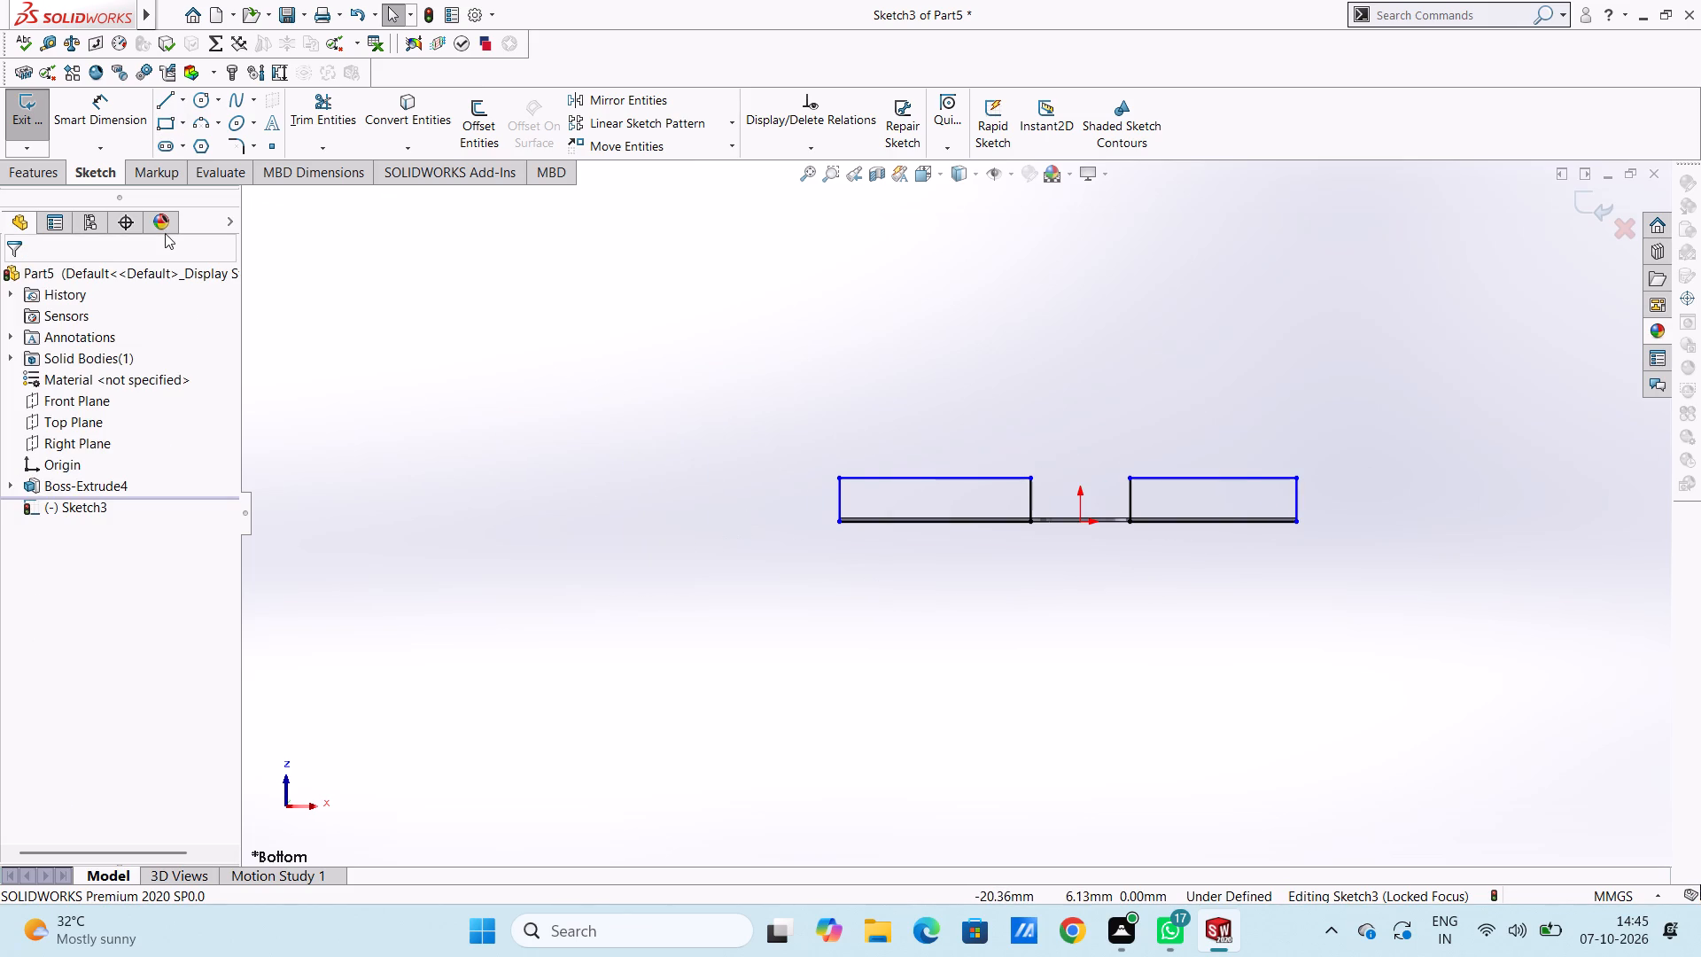
Dimension the depth and length of the flange rectangle left of the arch, accepting the drawn values.
left_click(117, 110)
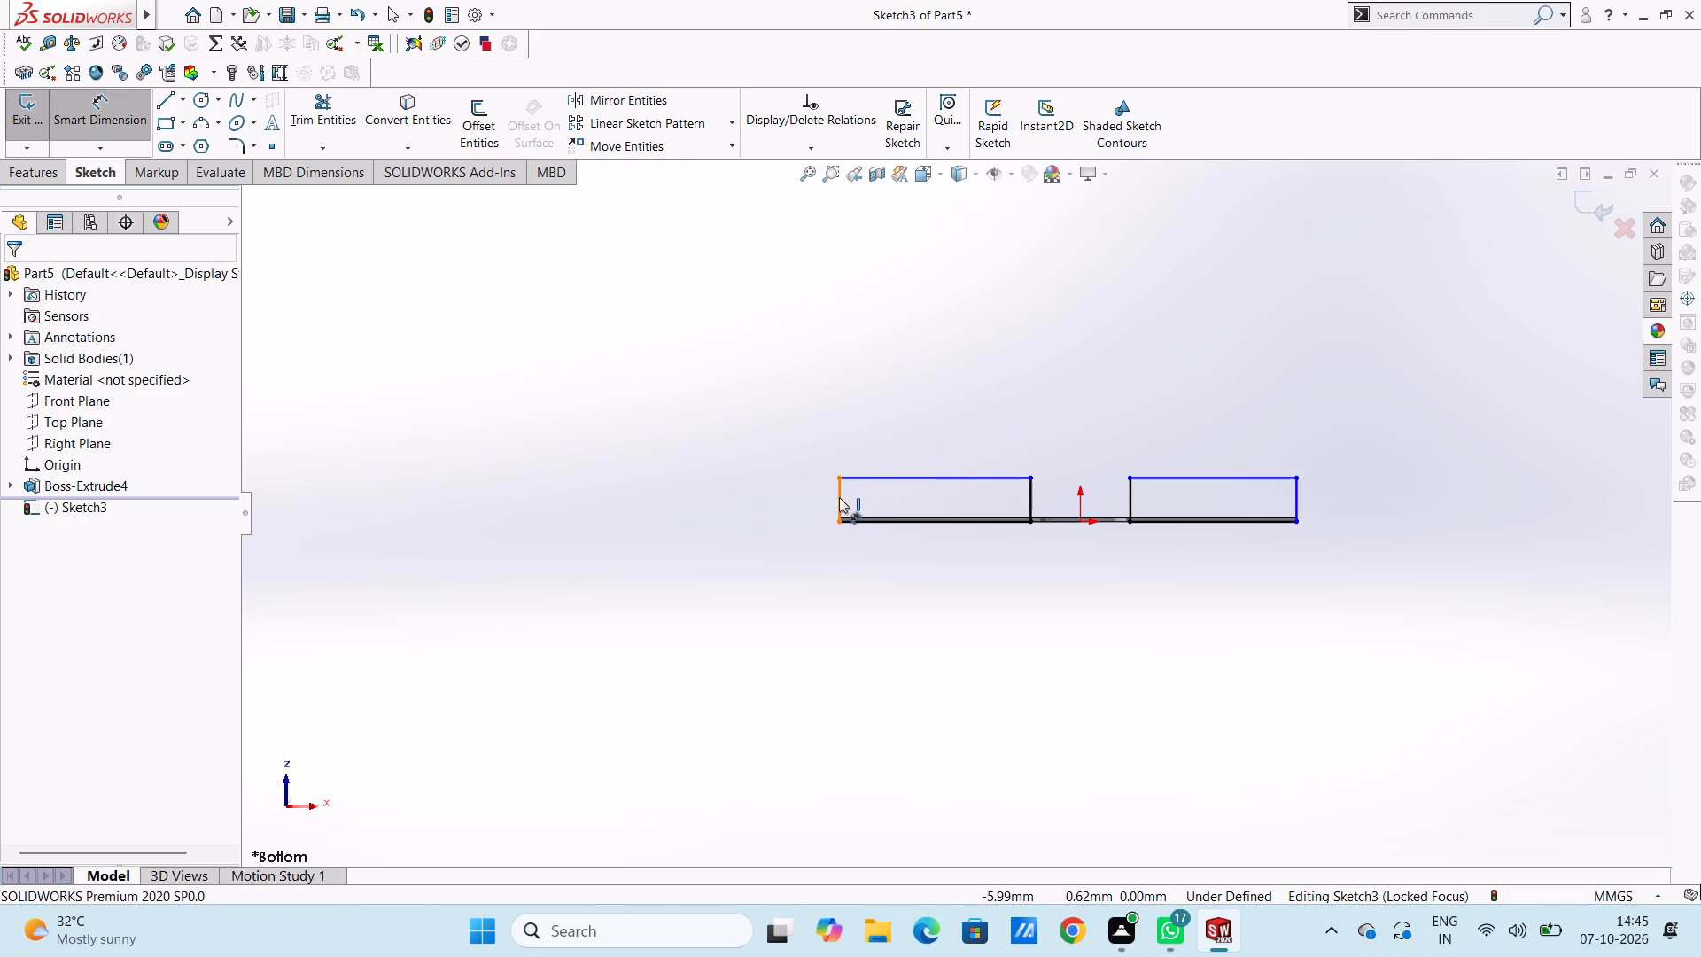
left_click(835, 497)
left_click(516, 496)
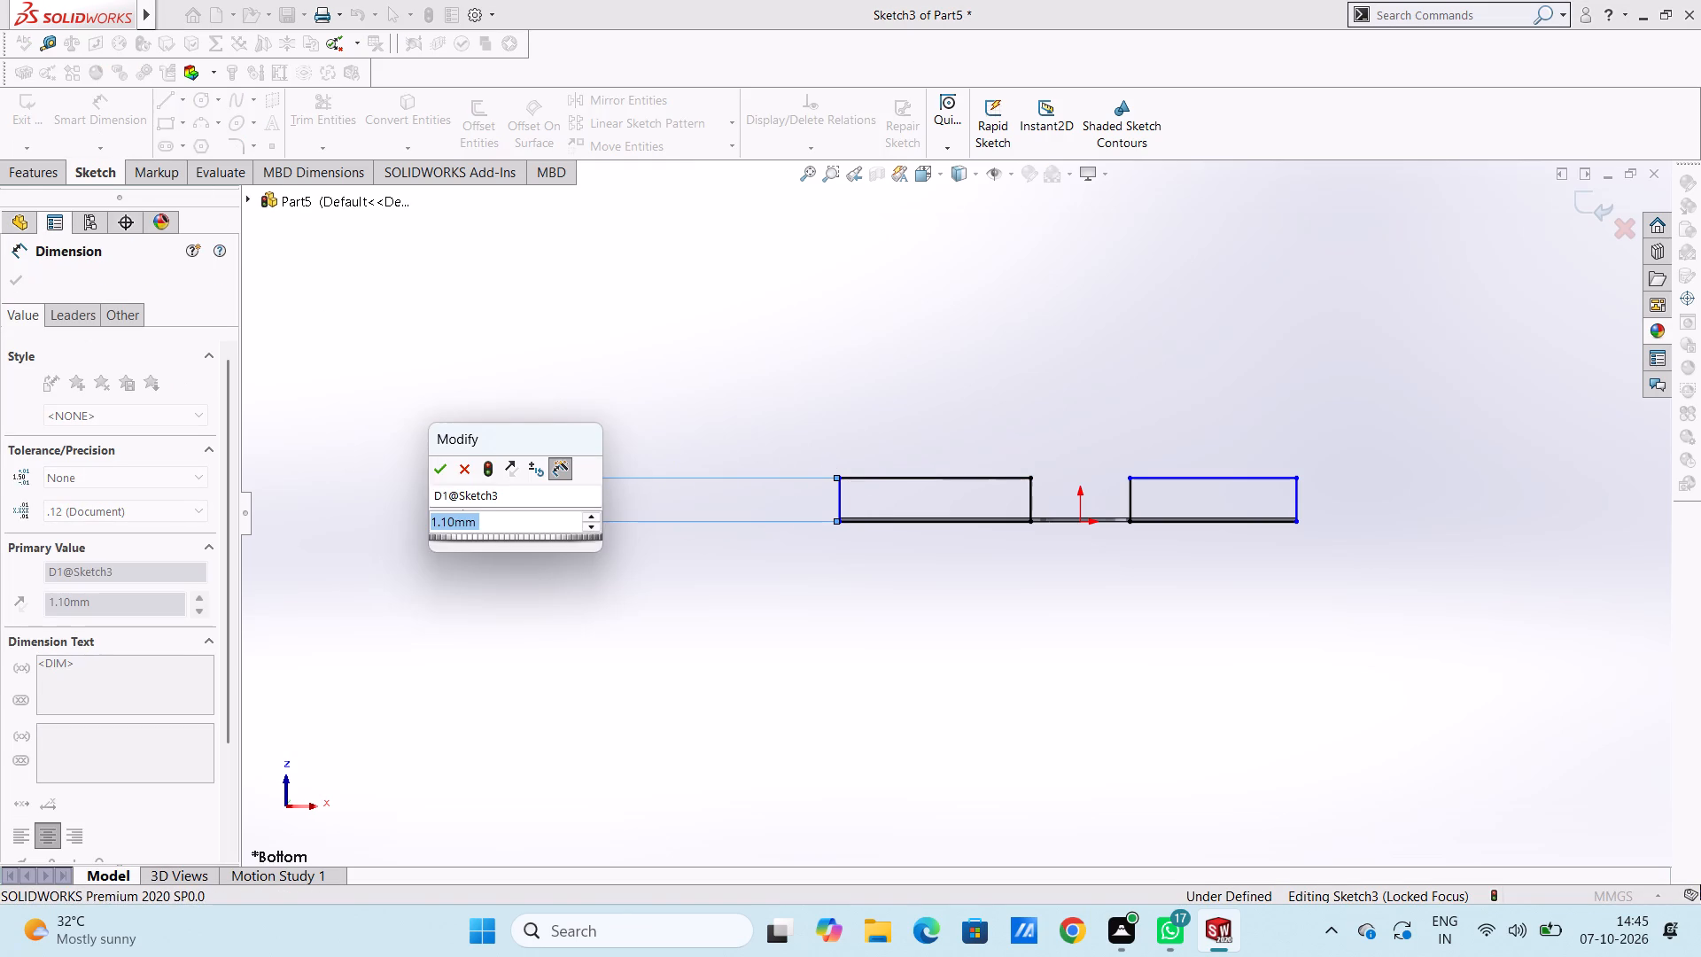
left_click(435, 475)
left_click(465, 391)
left_click(913, 478)
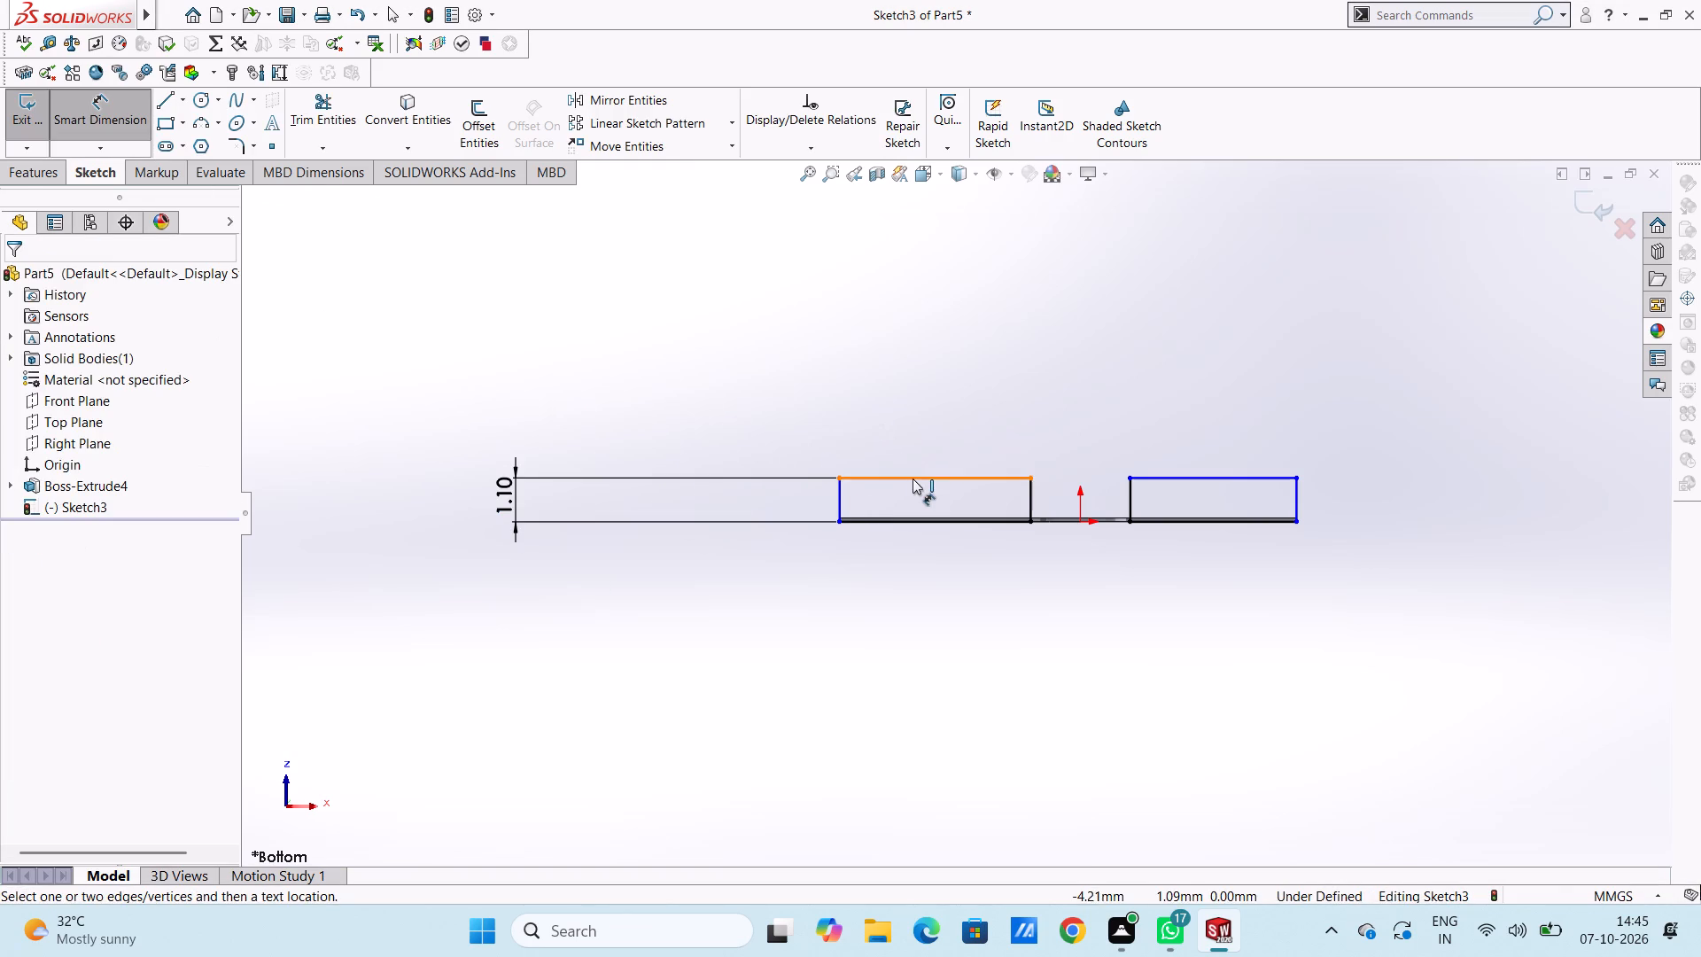
left_click(885, 303)
left_click(806, 285)
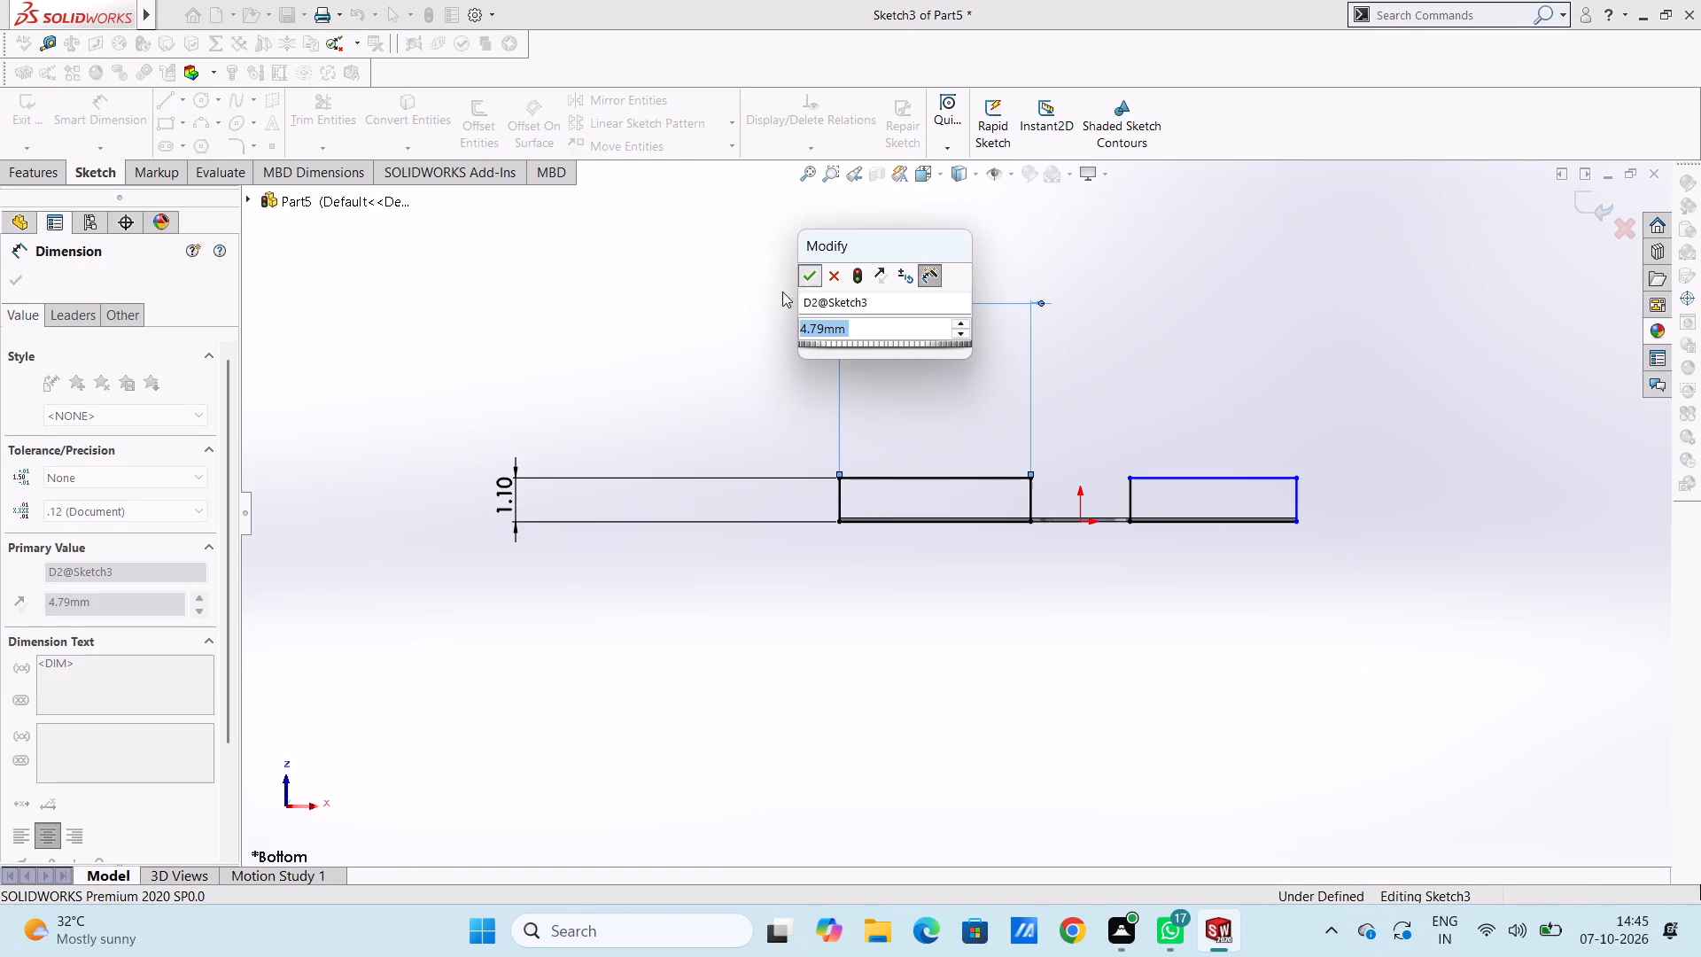
left_click(732, 297)
Dimension the length and depth of the flange rectangle right of the arch, accepting the drawn values.
left_click(1168, 475)
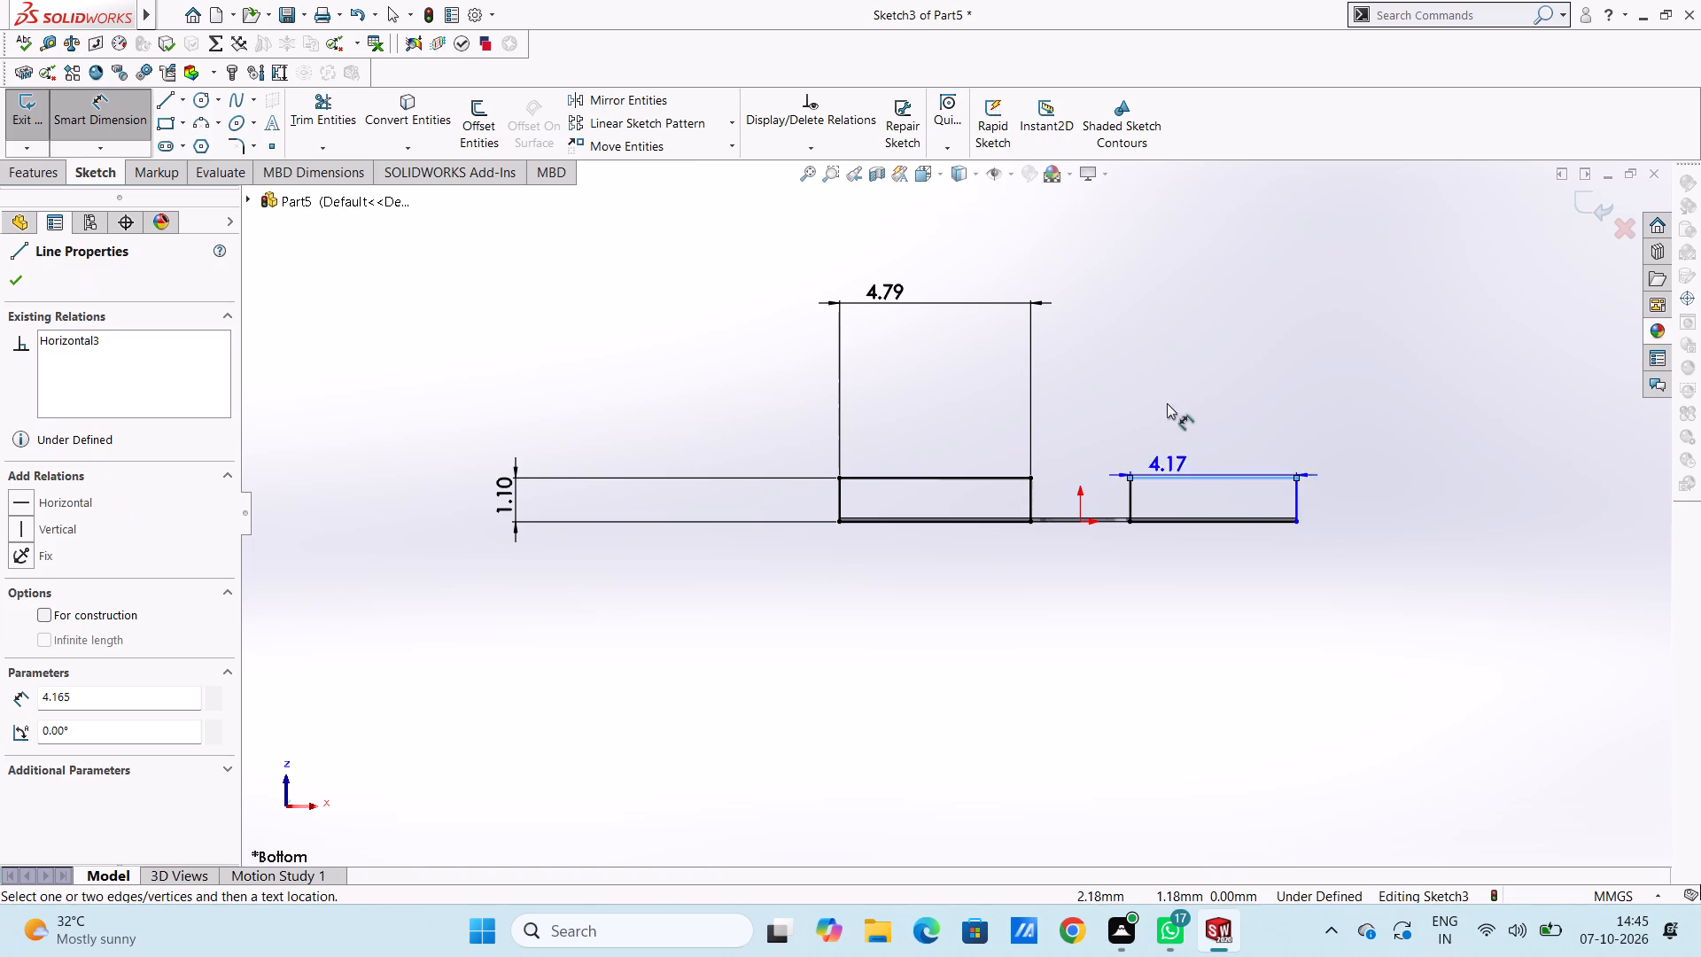
left_click(1154, 303)
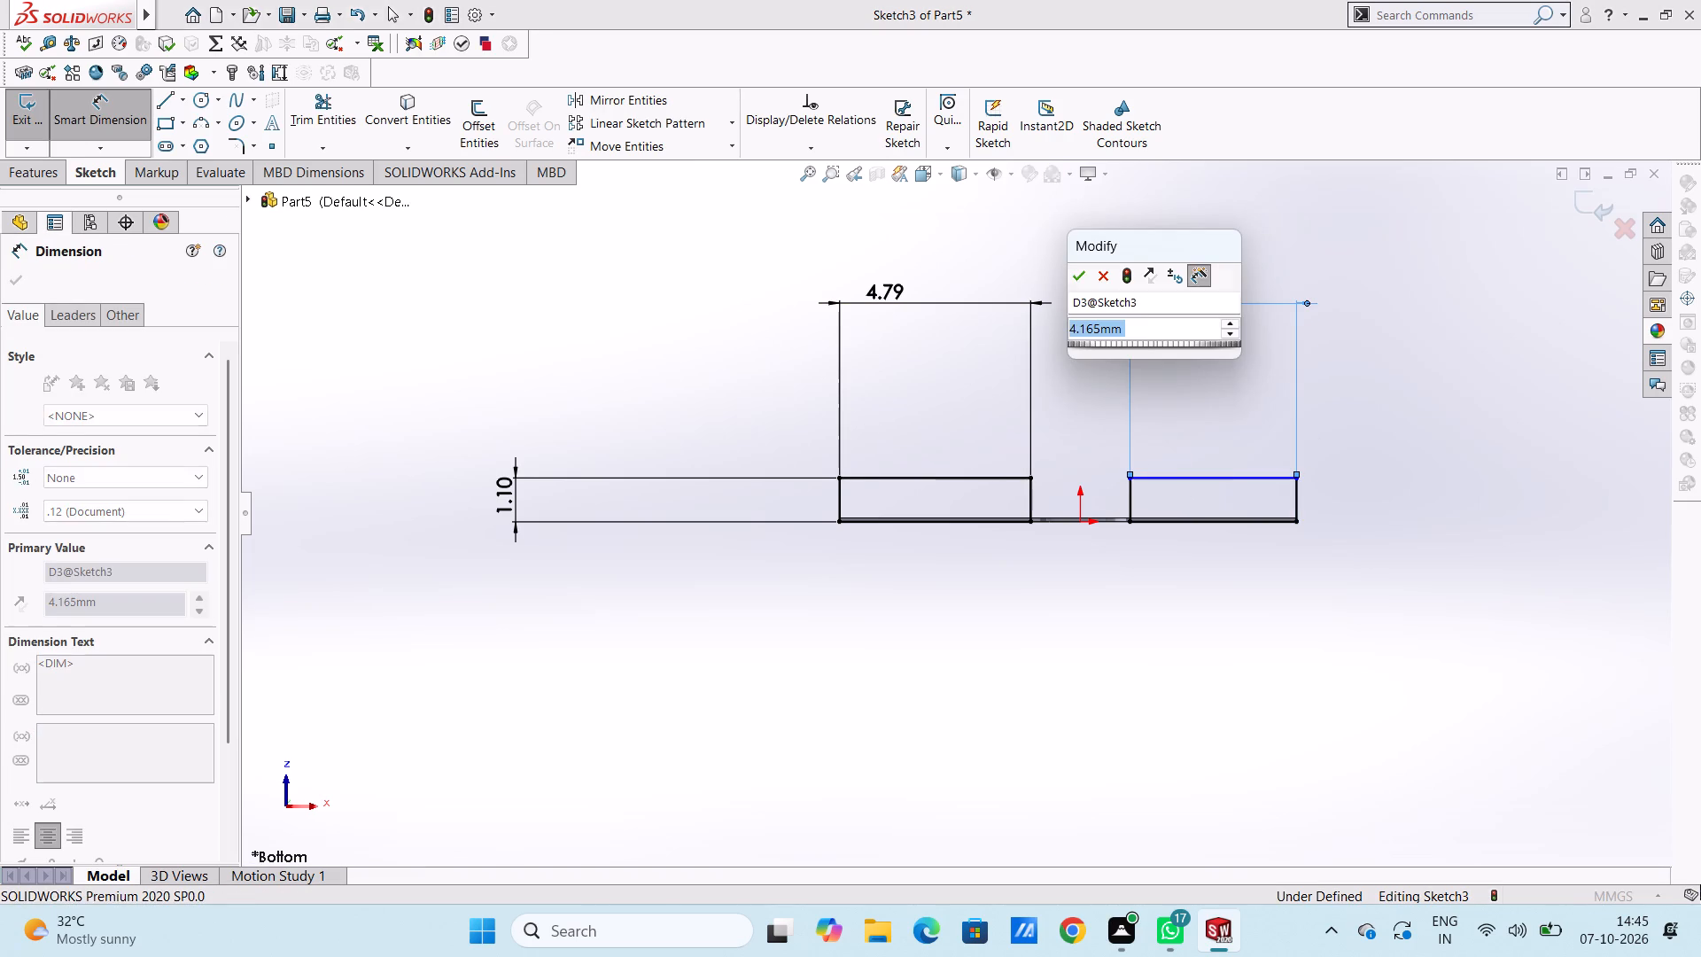
left_click(1076, 276)
left_click(1055, 262)
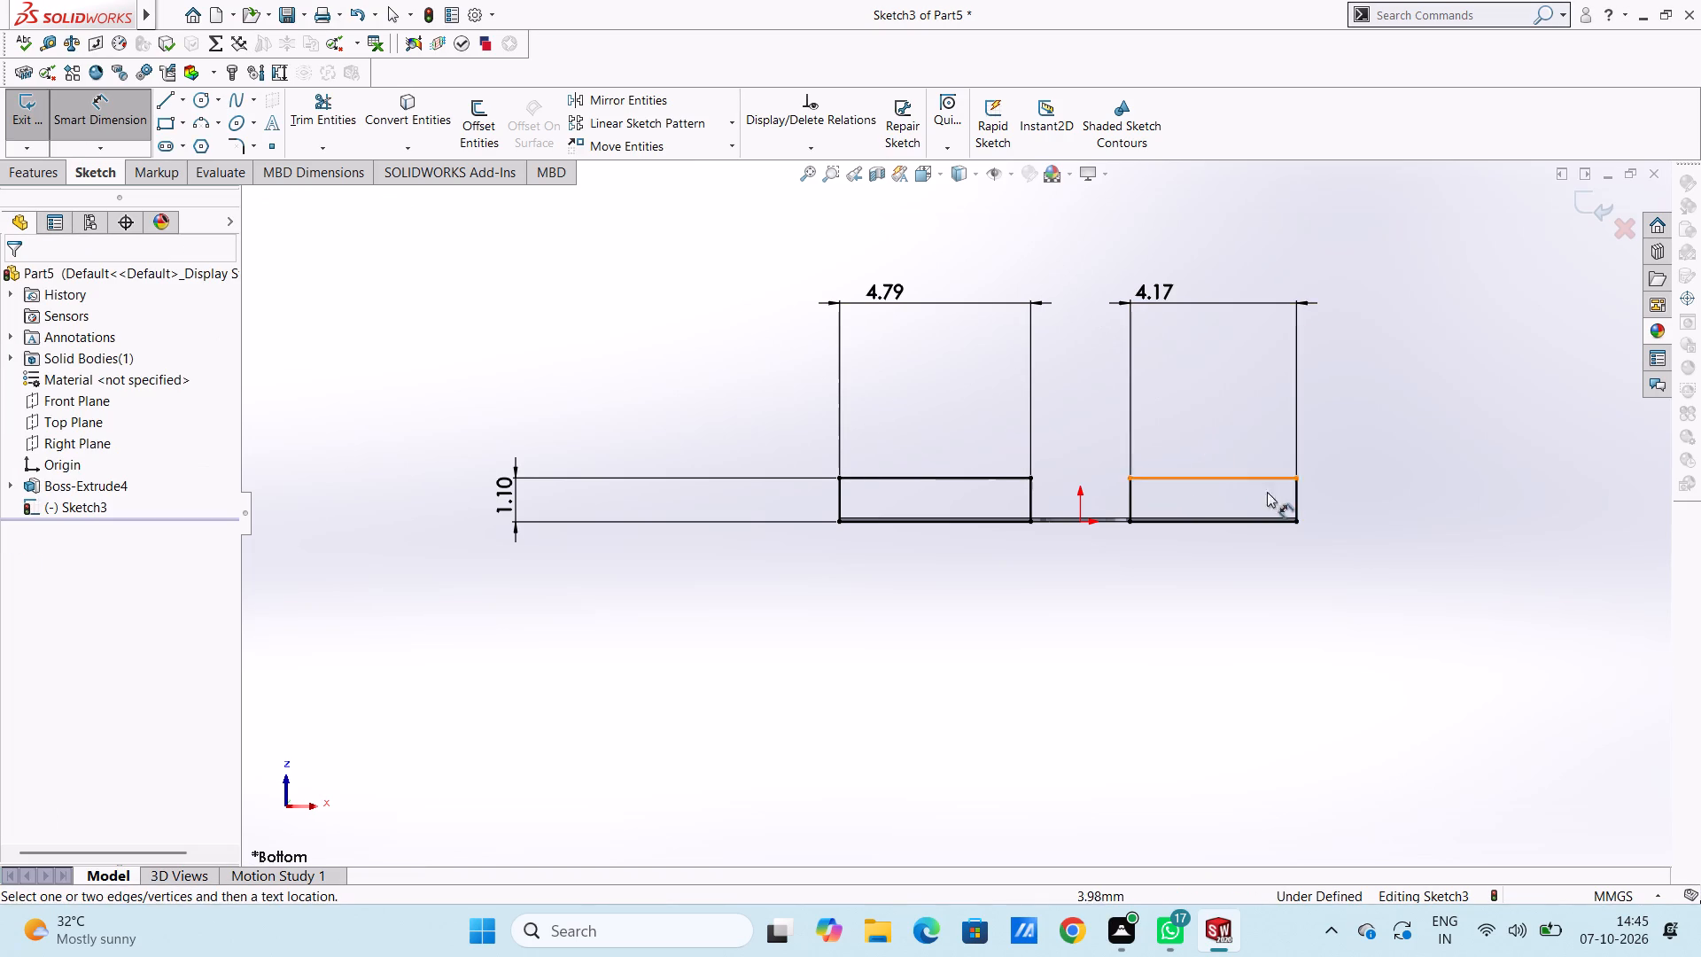
left_click(1294, 501)
left_click(1514, 516)
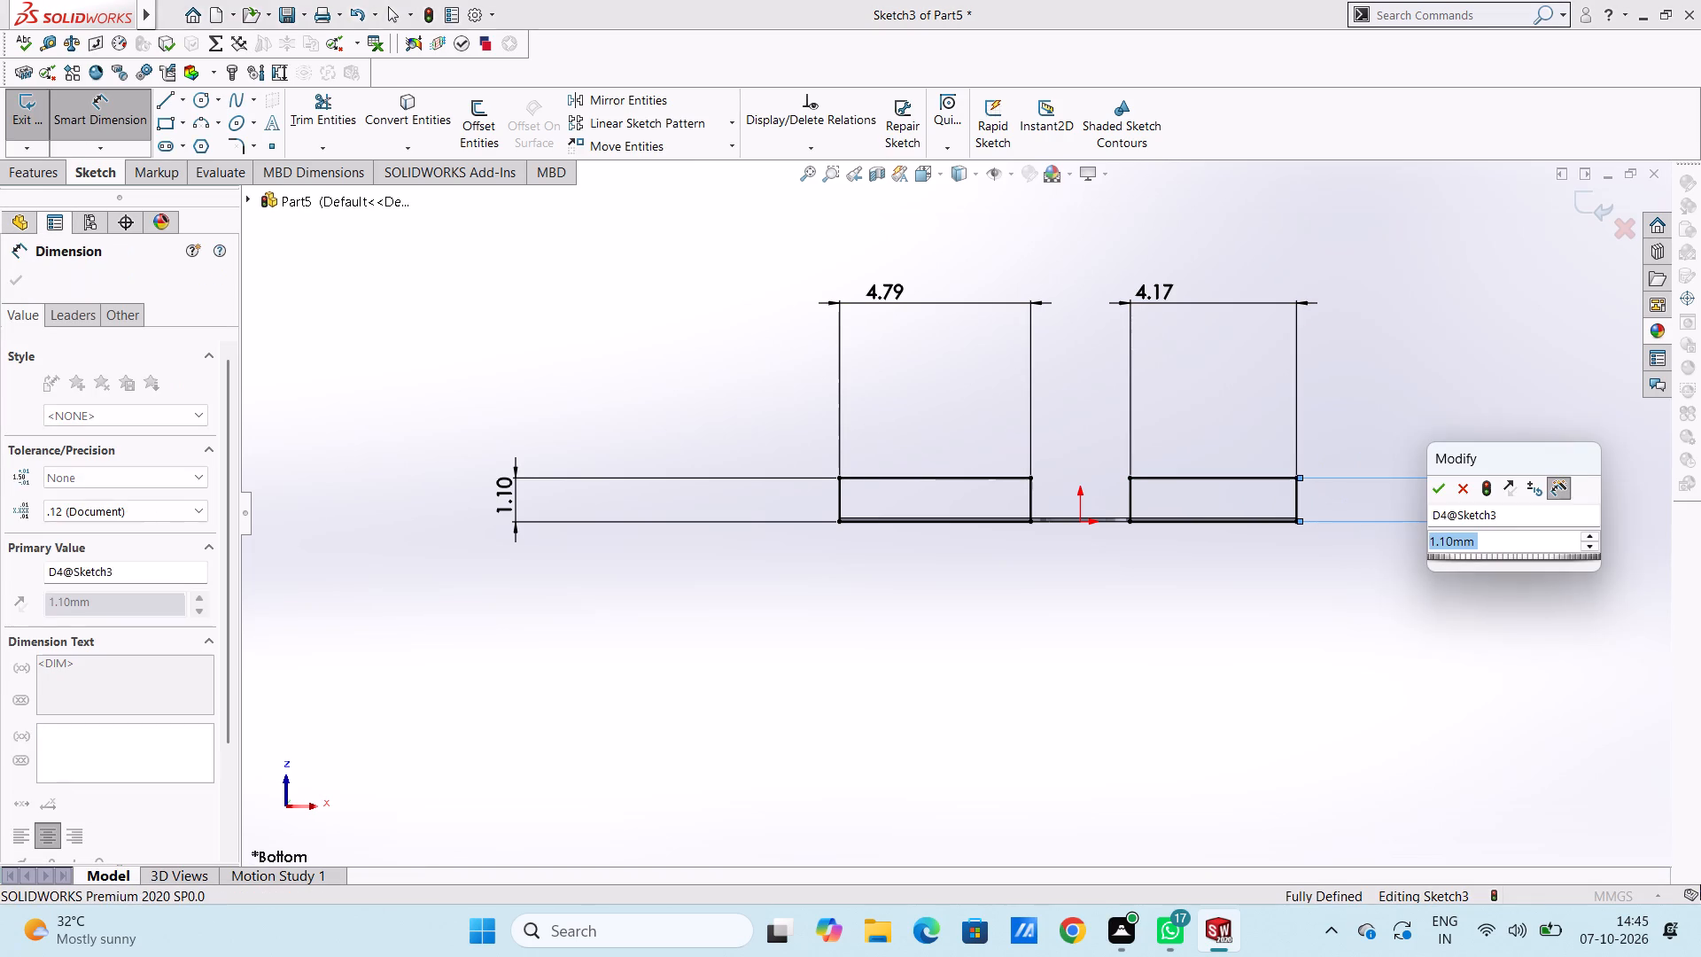
left_click(1432, 491)
left_click(1371, 400)
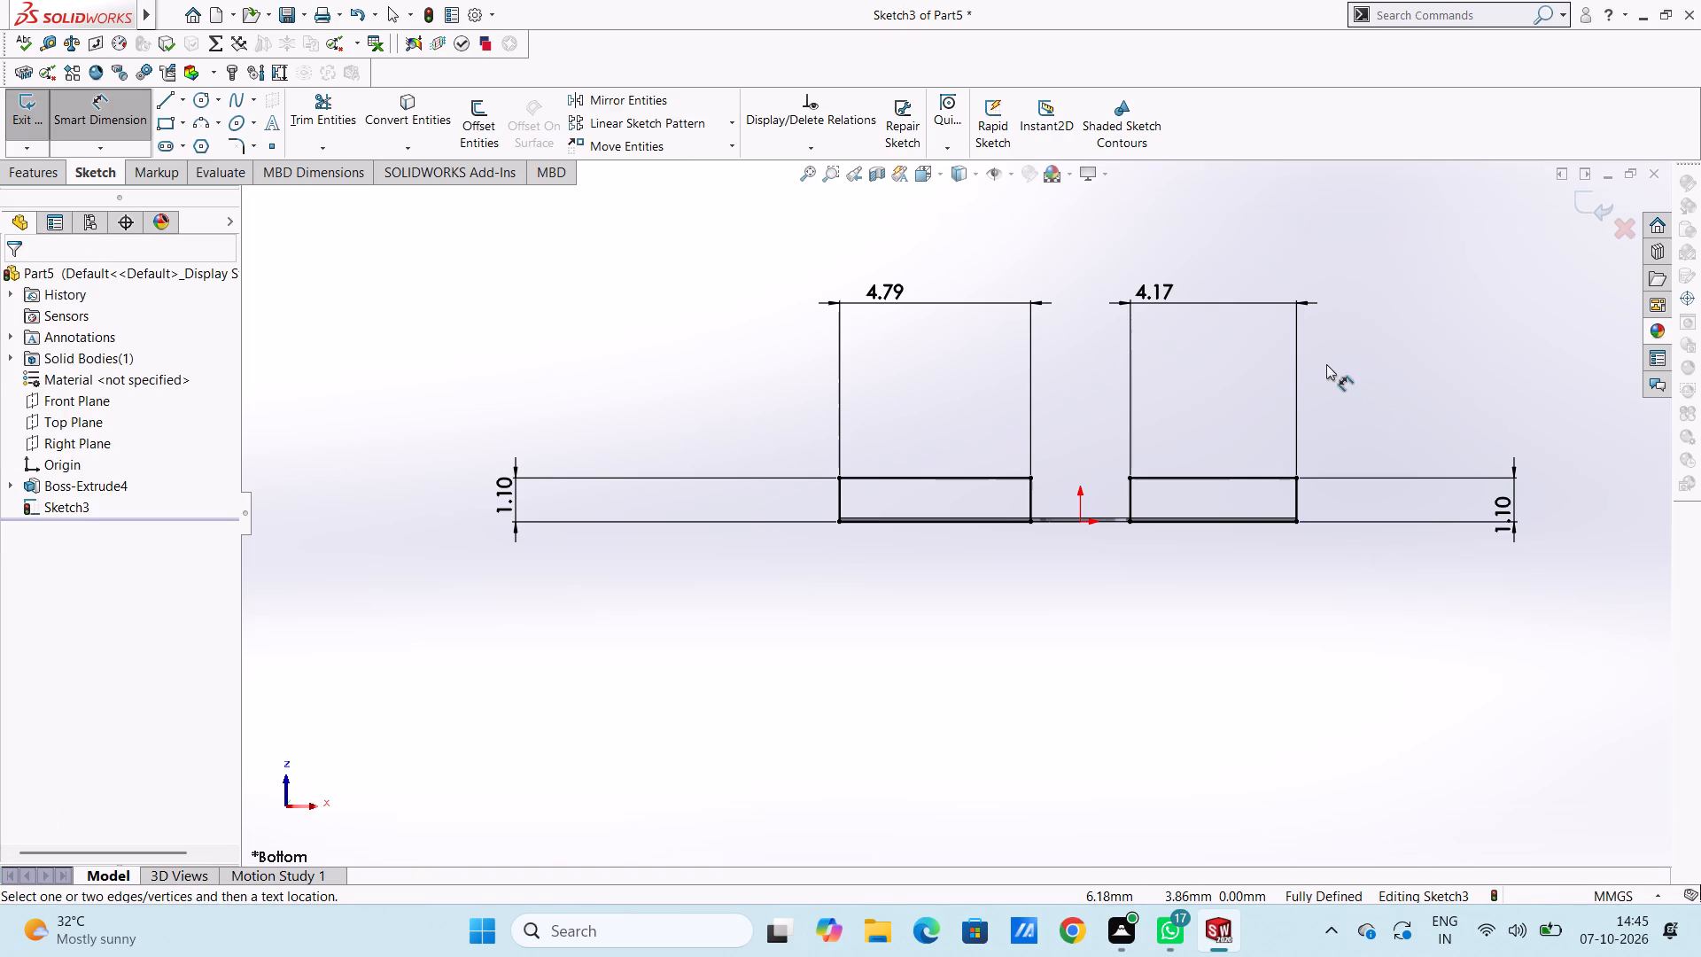
Extrude both flange rectangles as a blind boss 0.10 mm deep from the sketch plane, merged with the plate.
middle_click_drag(1326, 374, 1317, 718)
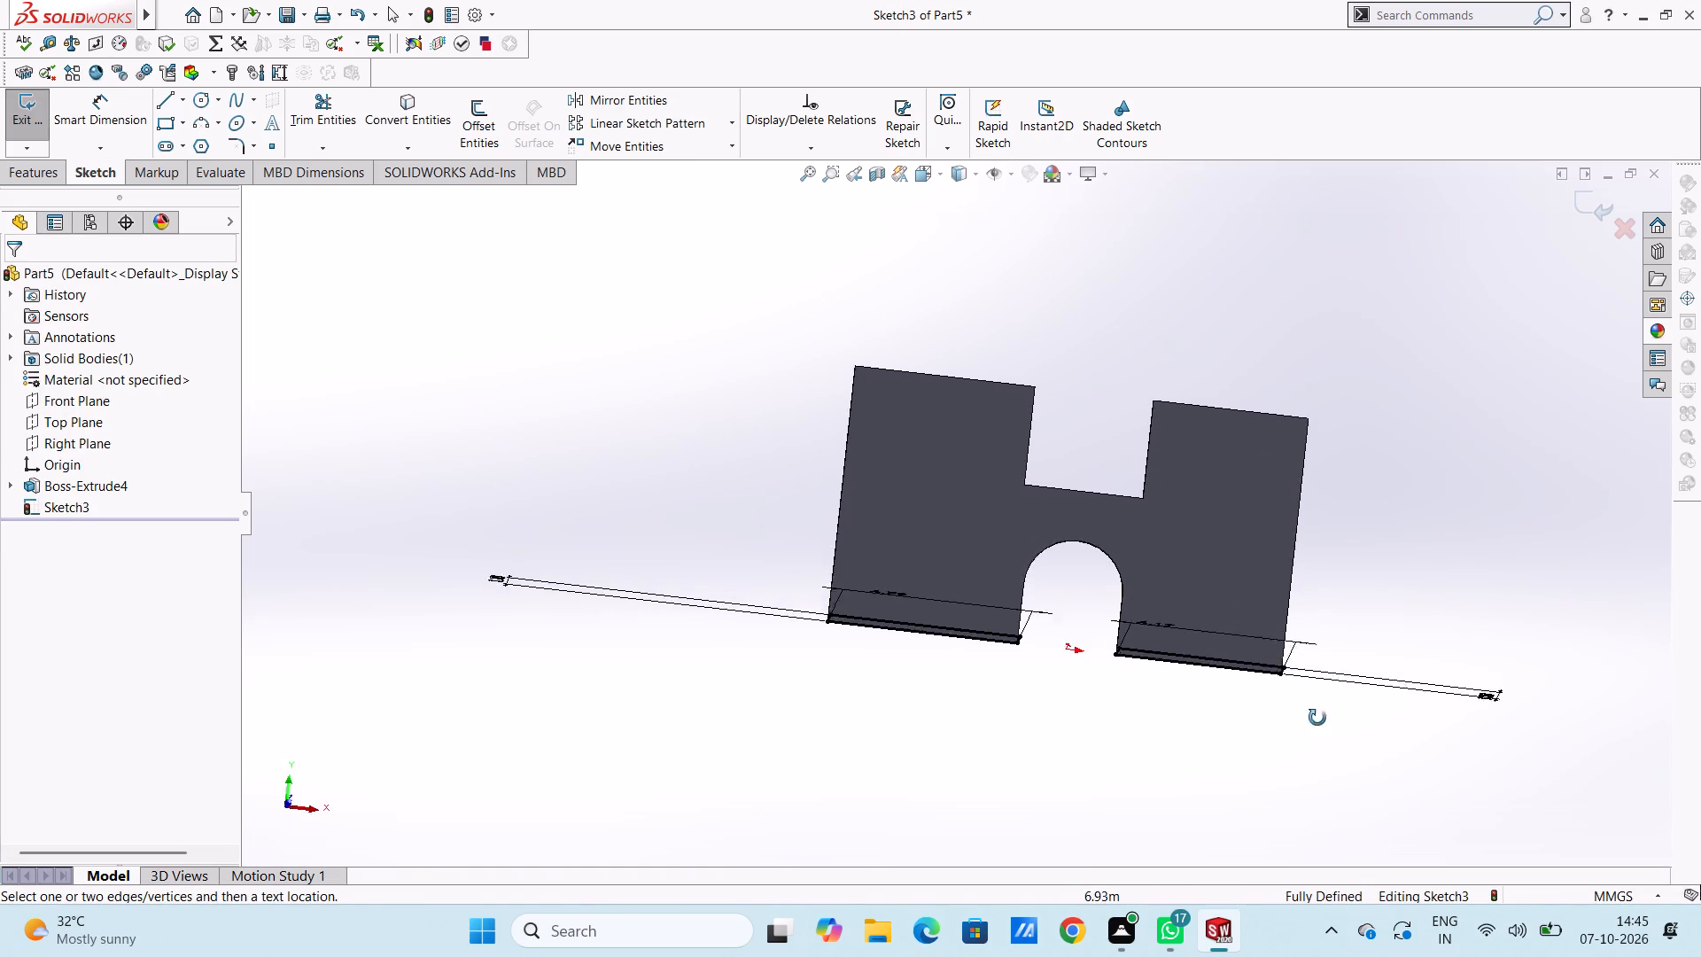
middle_click_drag(1317, 718, 1317, 433)
middle_click(1317, 433)
middle_click(1324, 436)
middle_click(1318, 439)
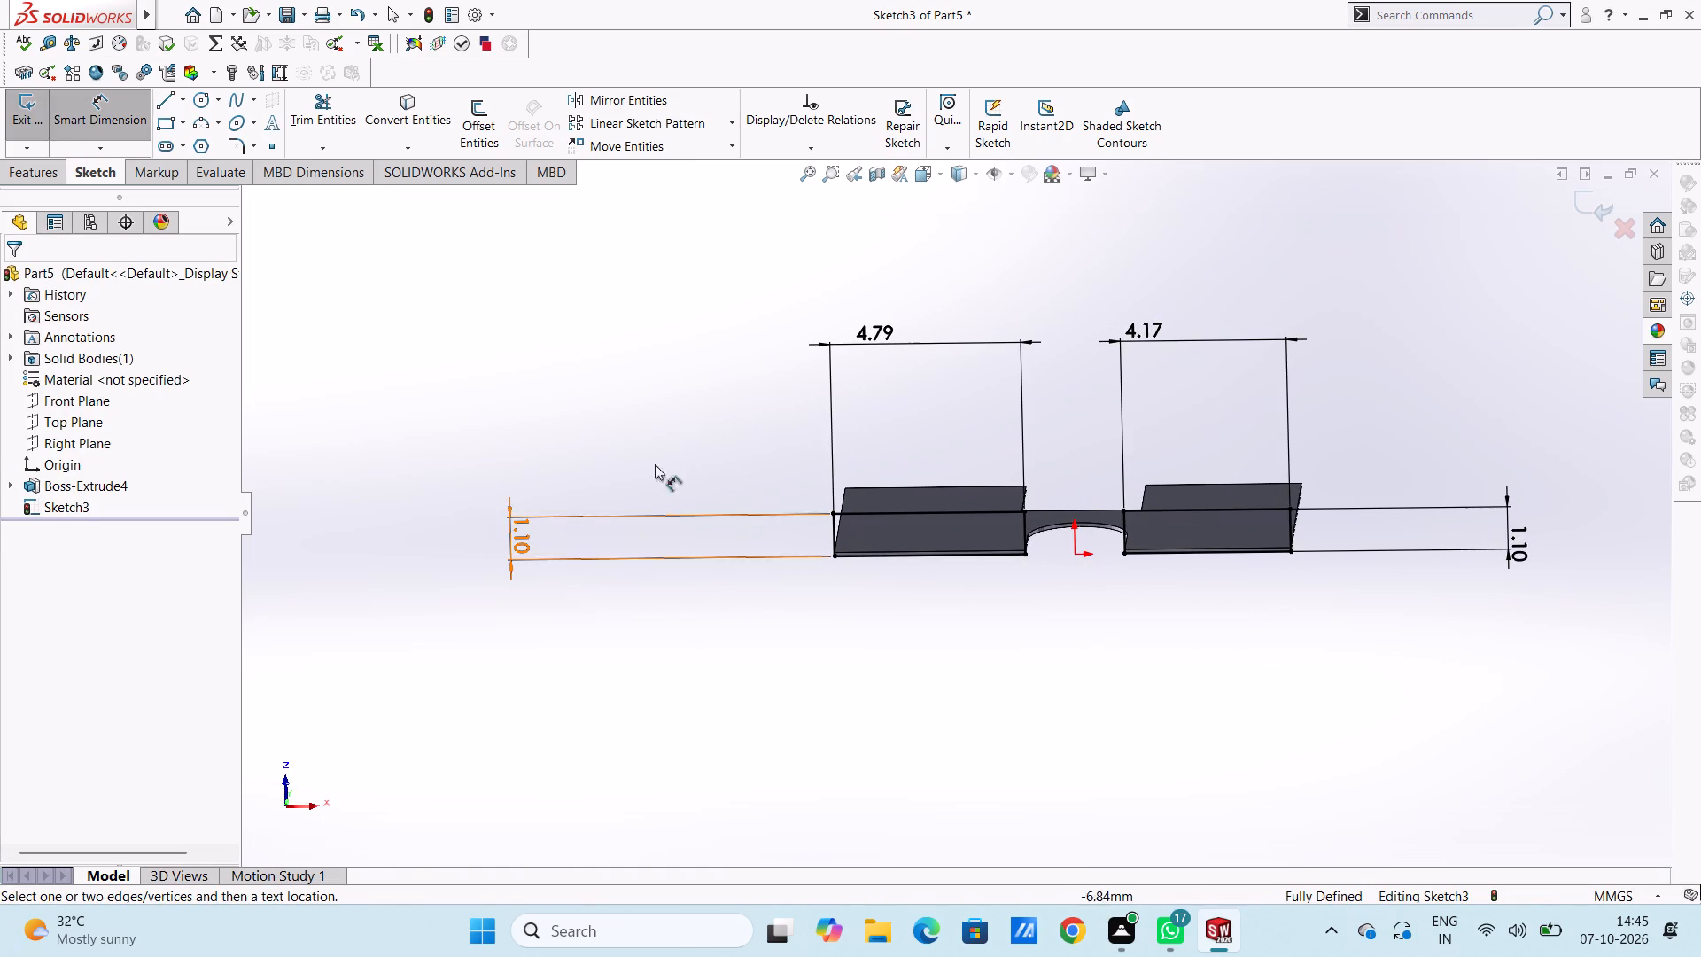
left_click(107, 118)
left_click(49, 175)
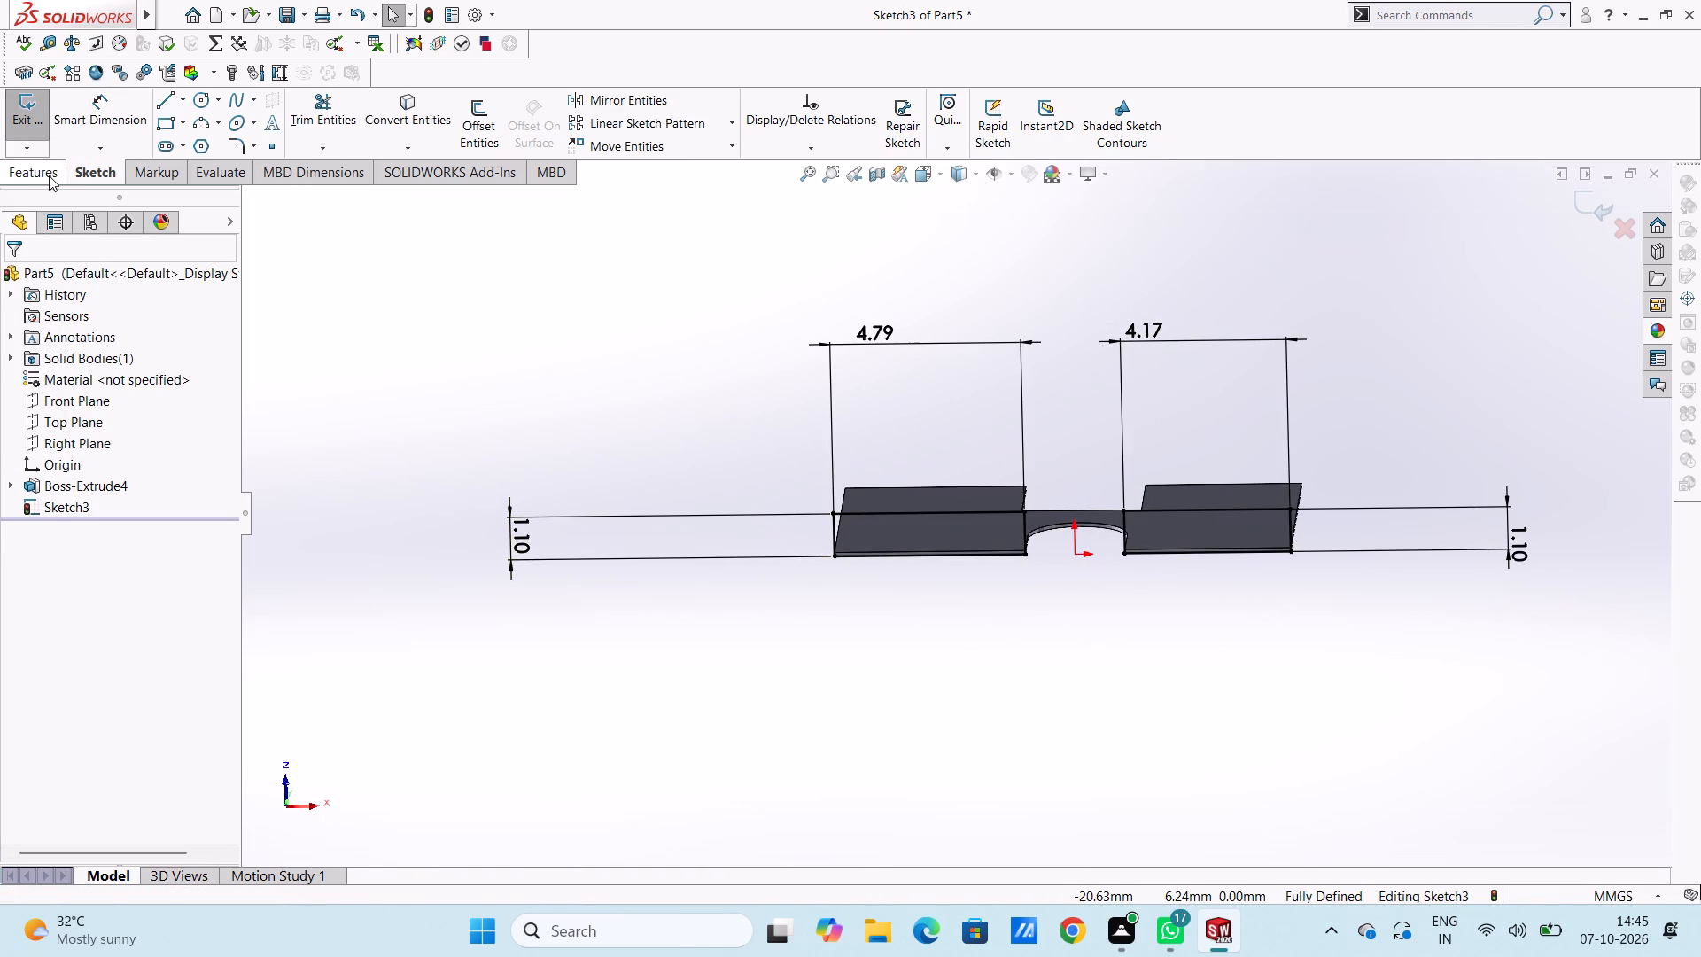
left_click(42, 136)
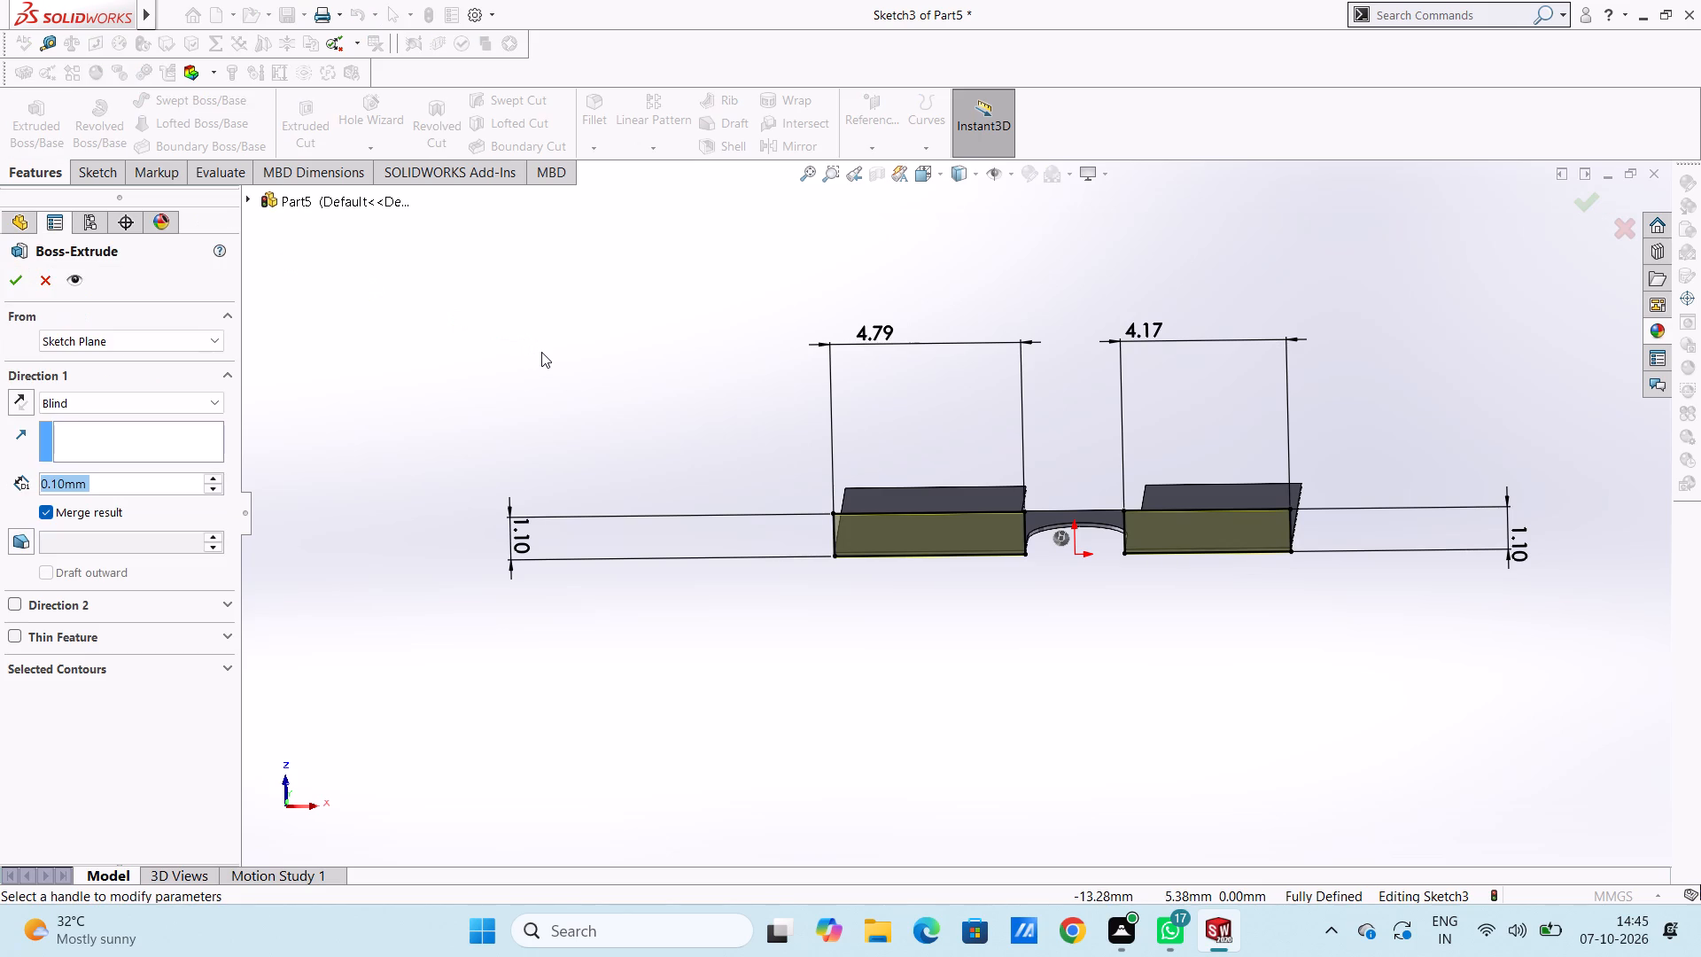
middle_click_drag(625, 323, 612, 553)
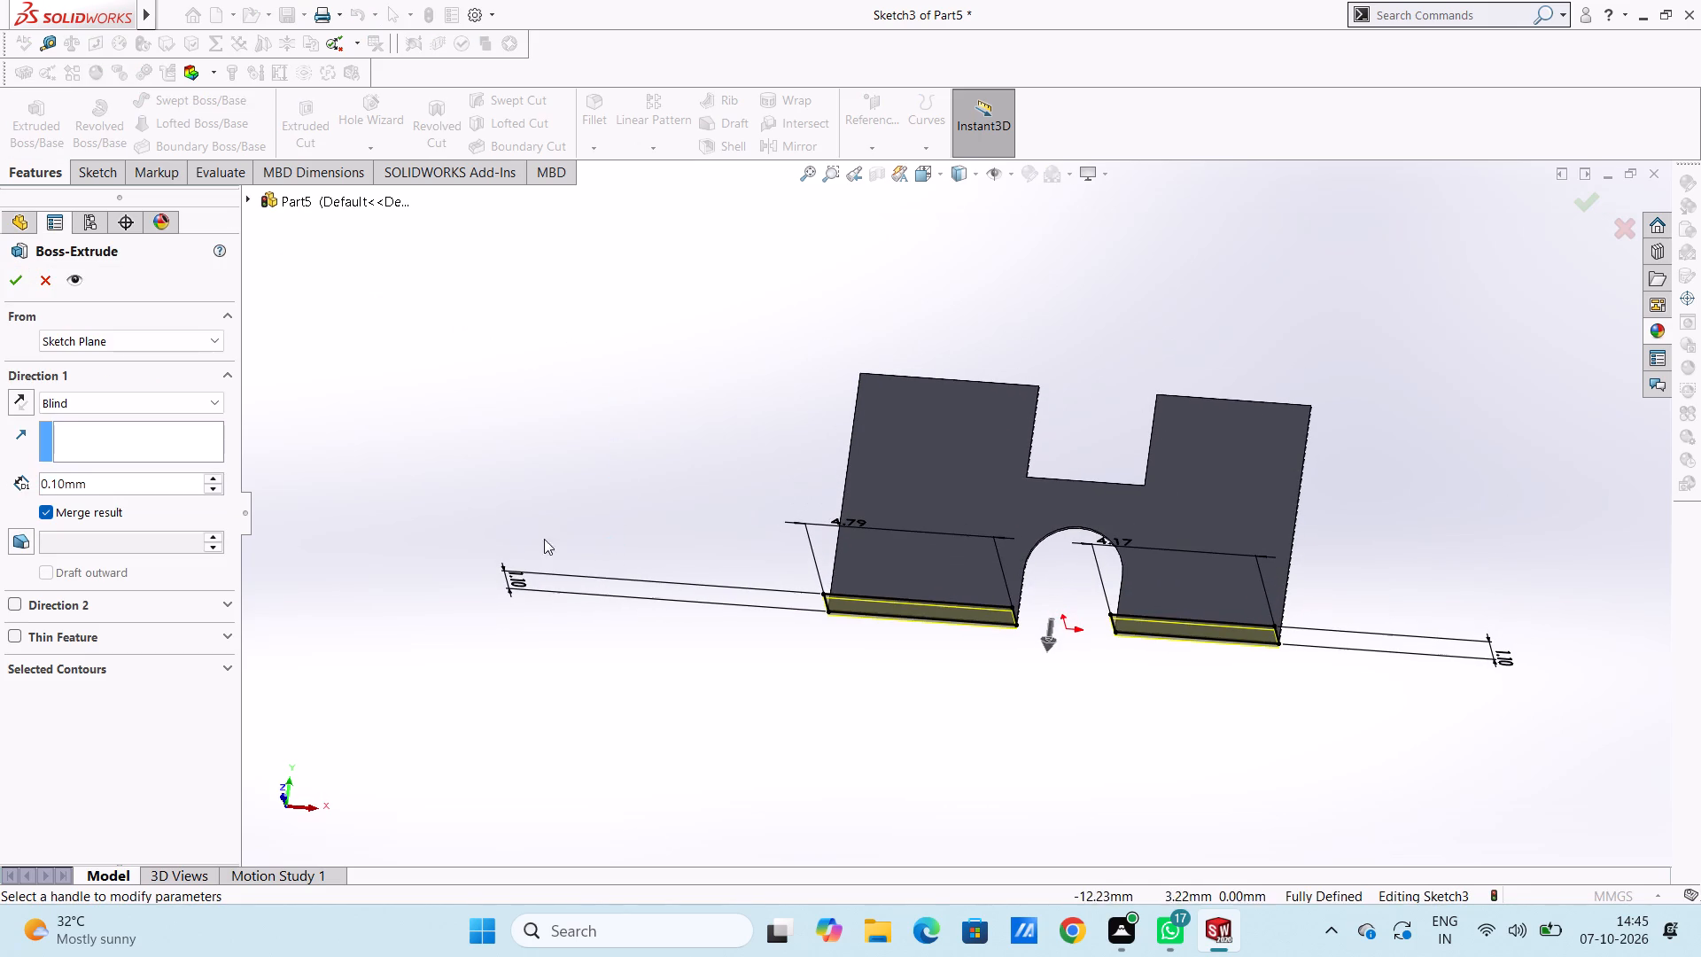
left_click(21, 283)
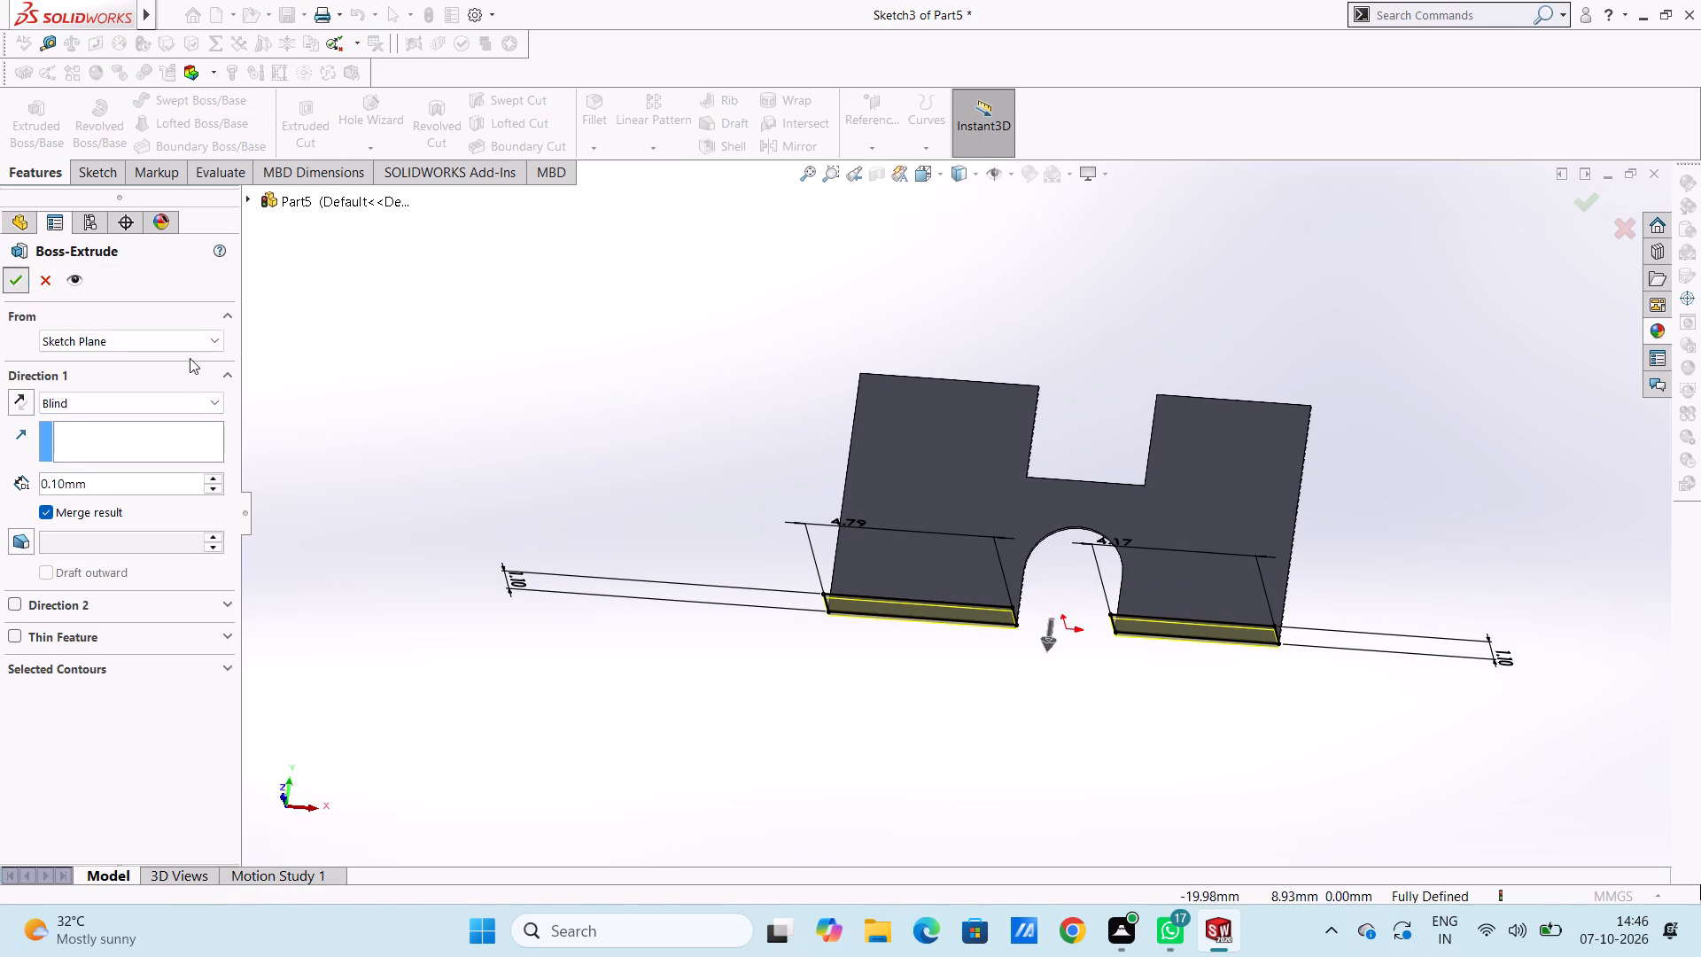
left_click(534, 401)
middle_click_drag(649, 401, 572, 577)
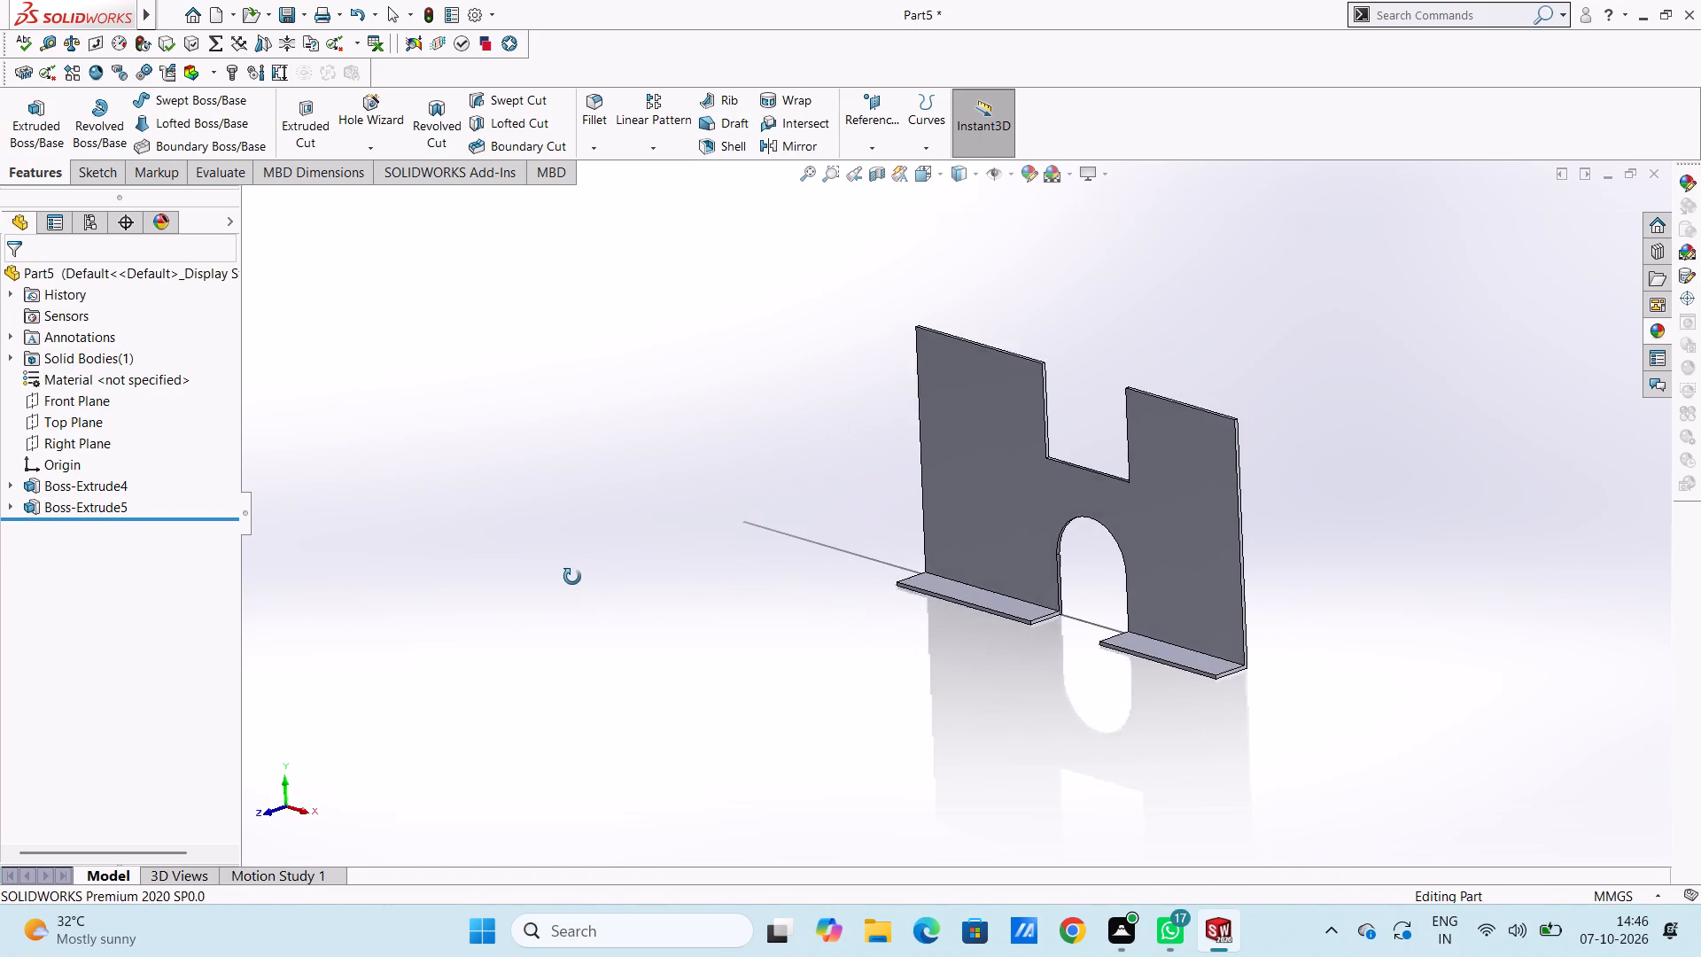
Start a 45-degree chamfer with a 0.3 mm distance on the outer front corner edge of the flange right of the arch.
middle_click_drag(572, 577, 521, 619)
scroll(1153, 724, "down", 3)
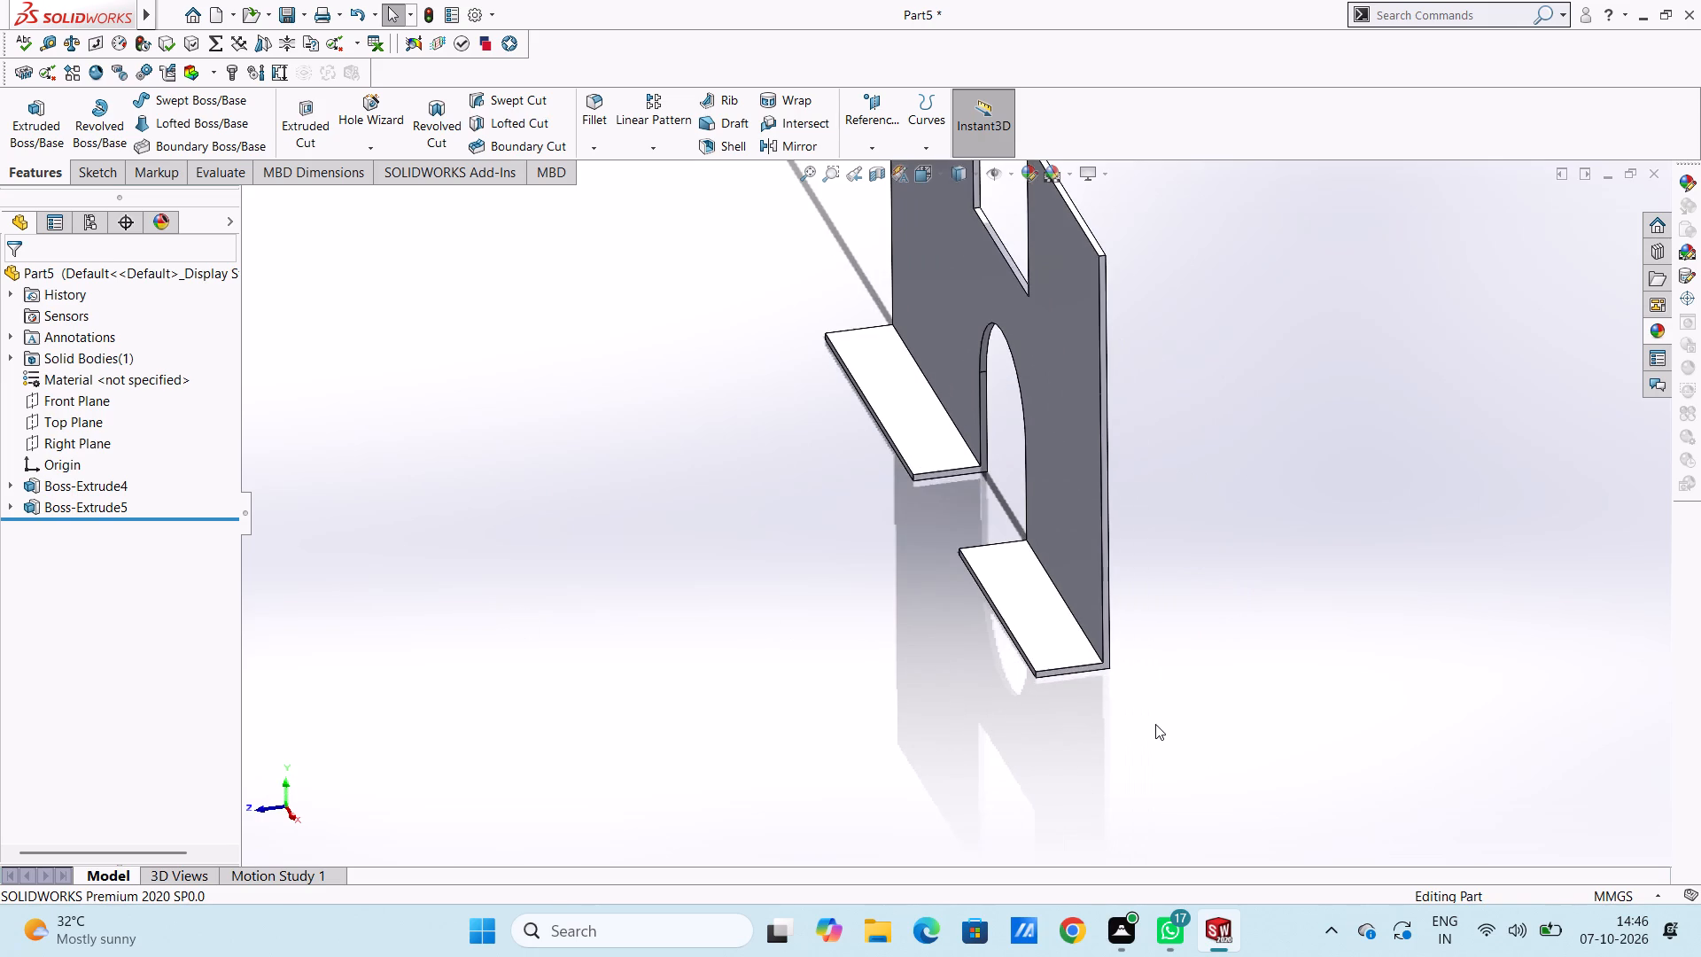
scroll(1155, 724, "up", 3)
scroll(1054, 629, "down", 3)
scroll(1052, 572, "up", 4)
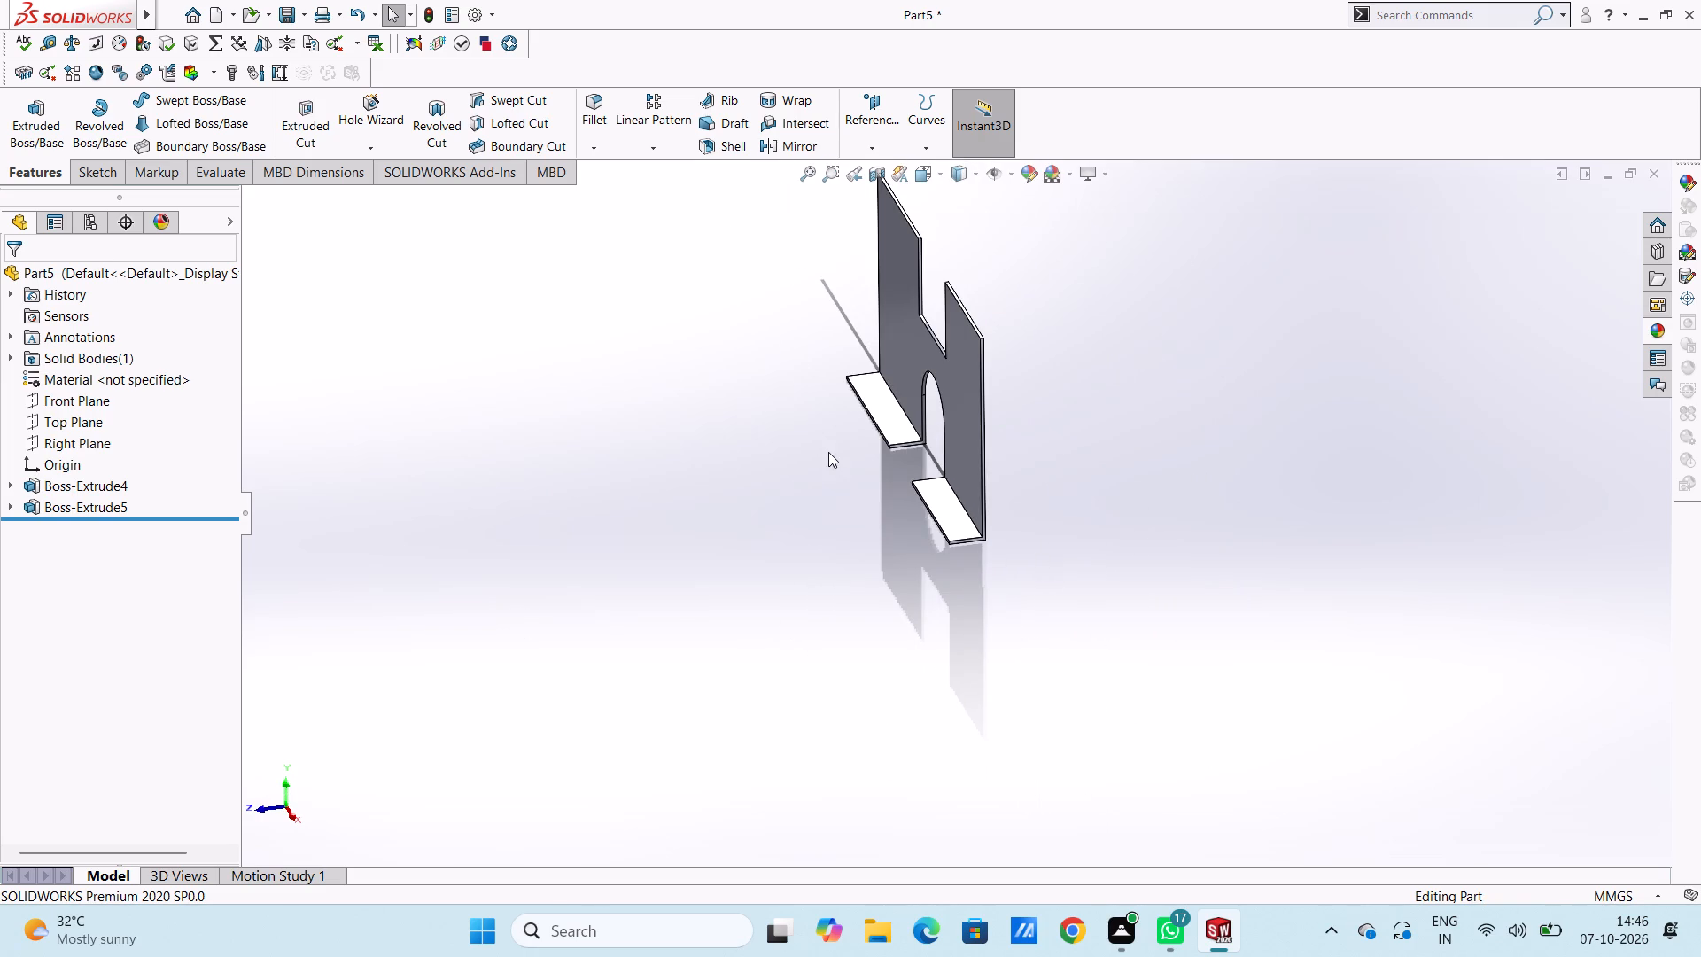
middle_click_drag(913, 514, 920, 527)
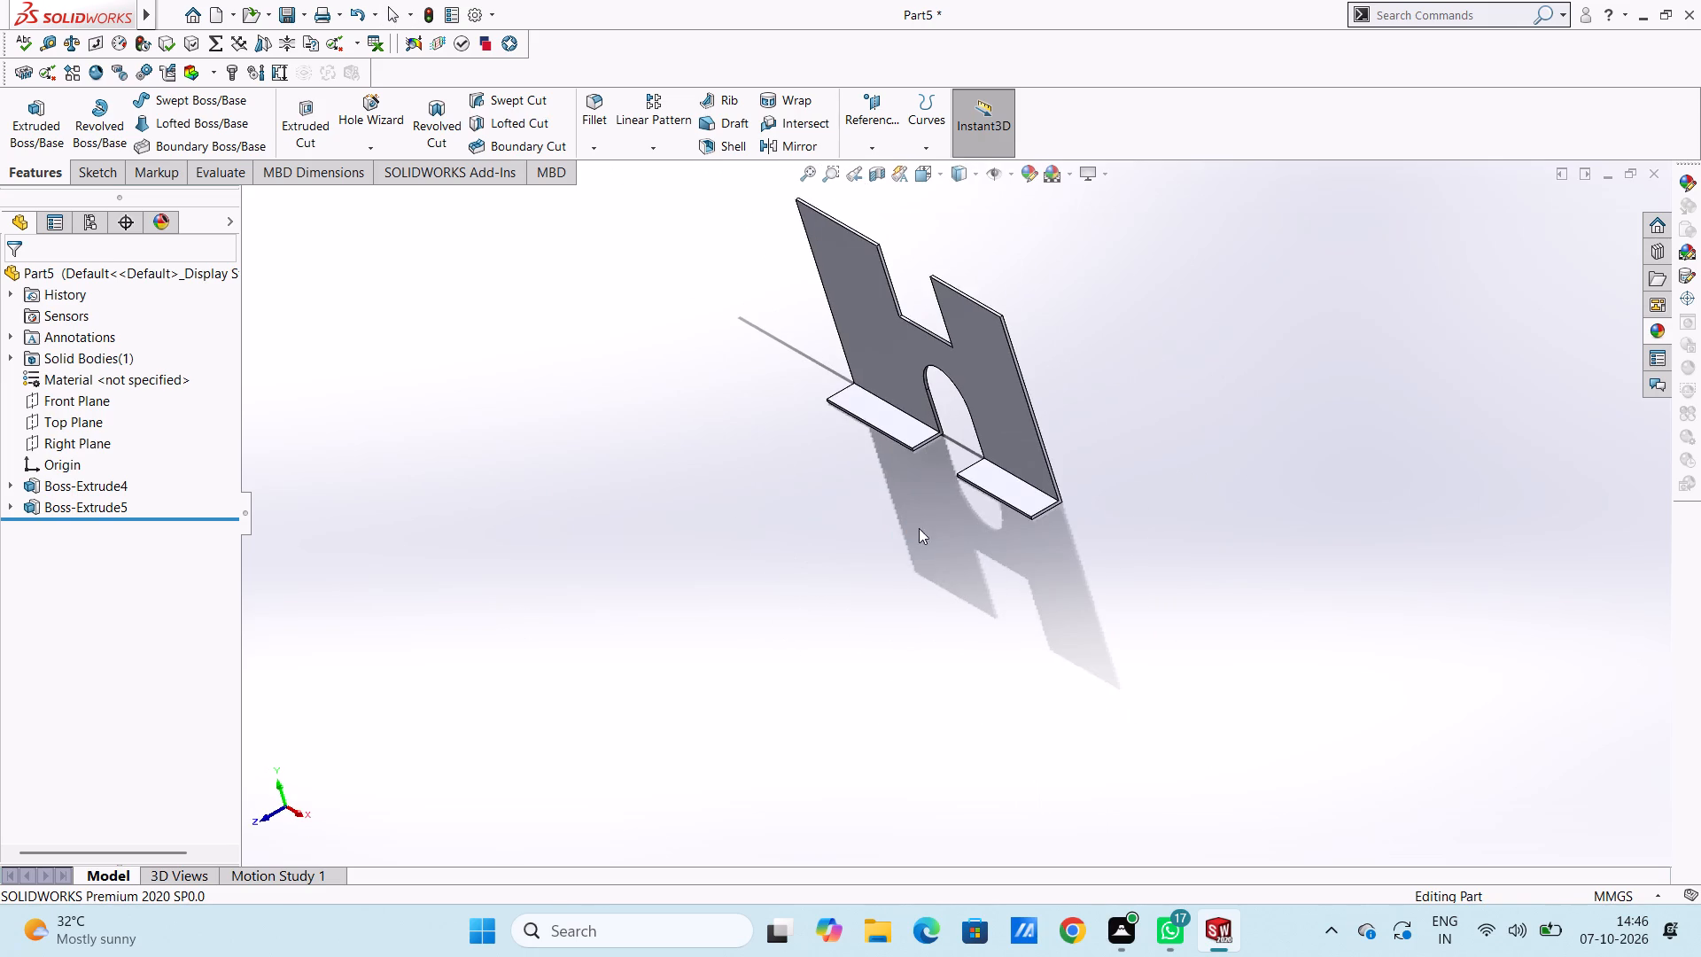
middle_click(919, 528)
scroll(1041, 468, "down", 6)
scroll(896, 549, "down", 5)
scroll(1044, 649, "down", 4)
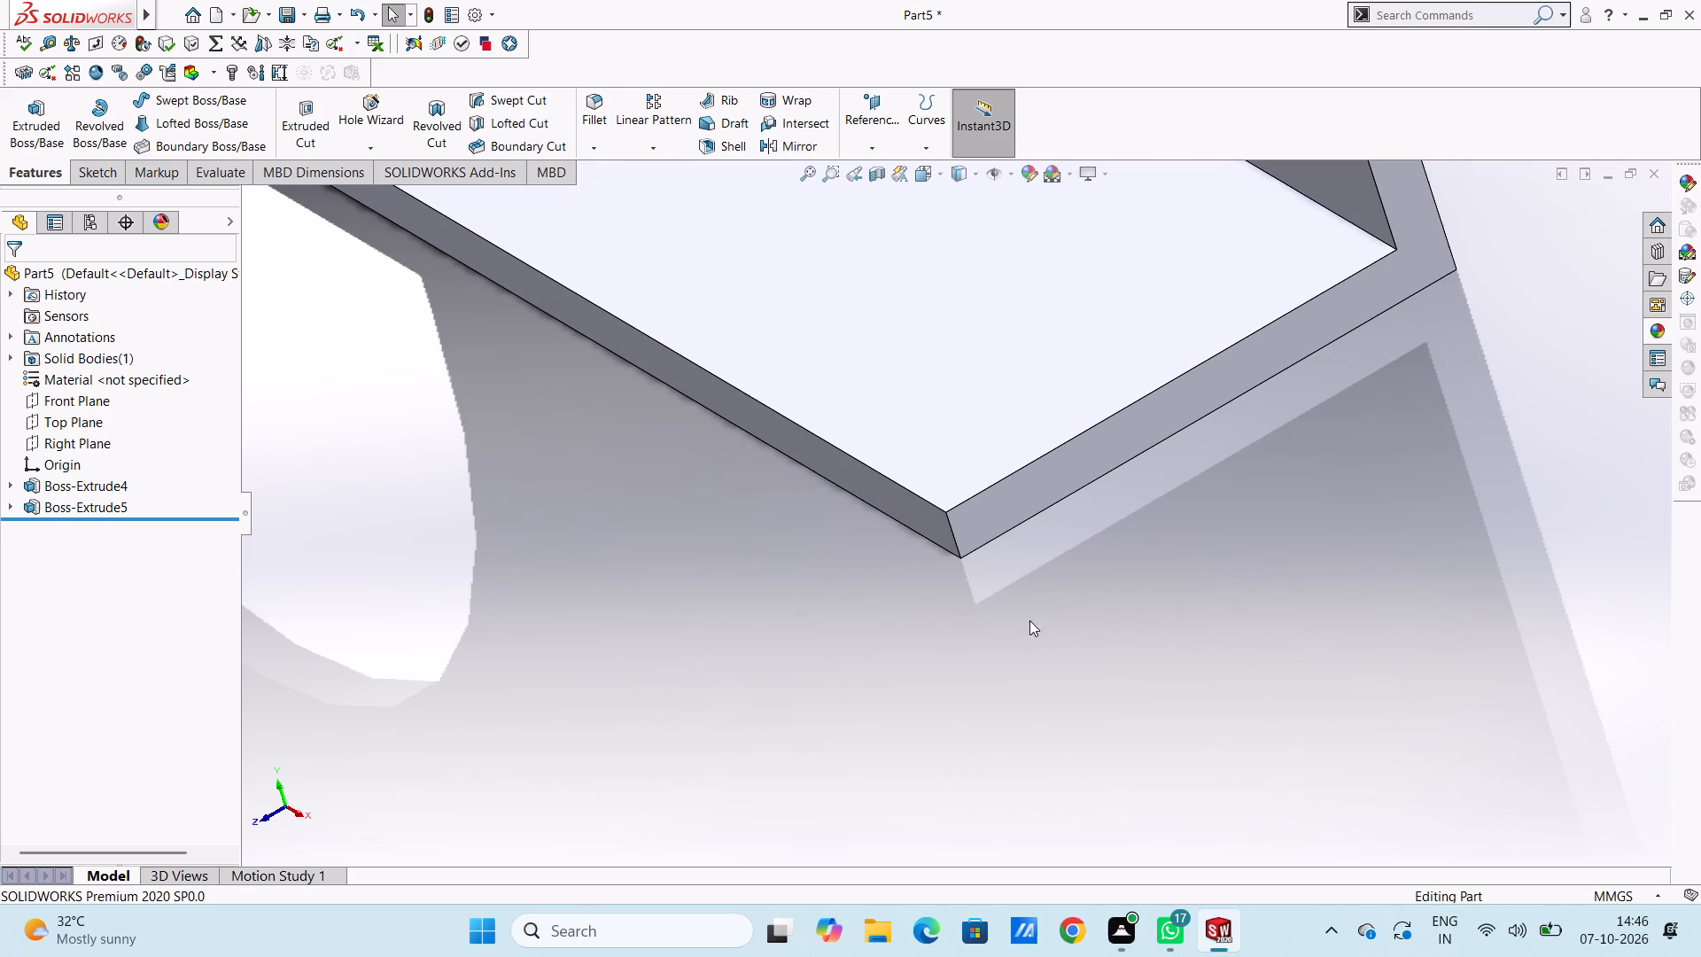
left_click(587, 154)
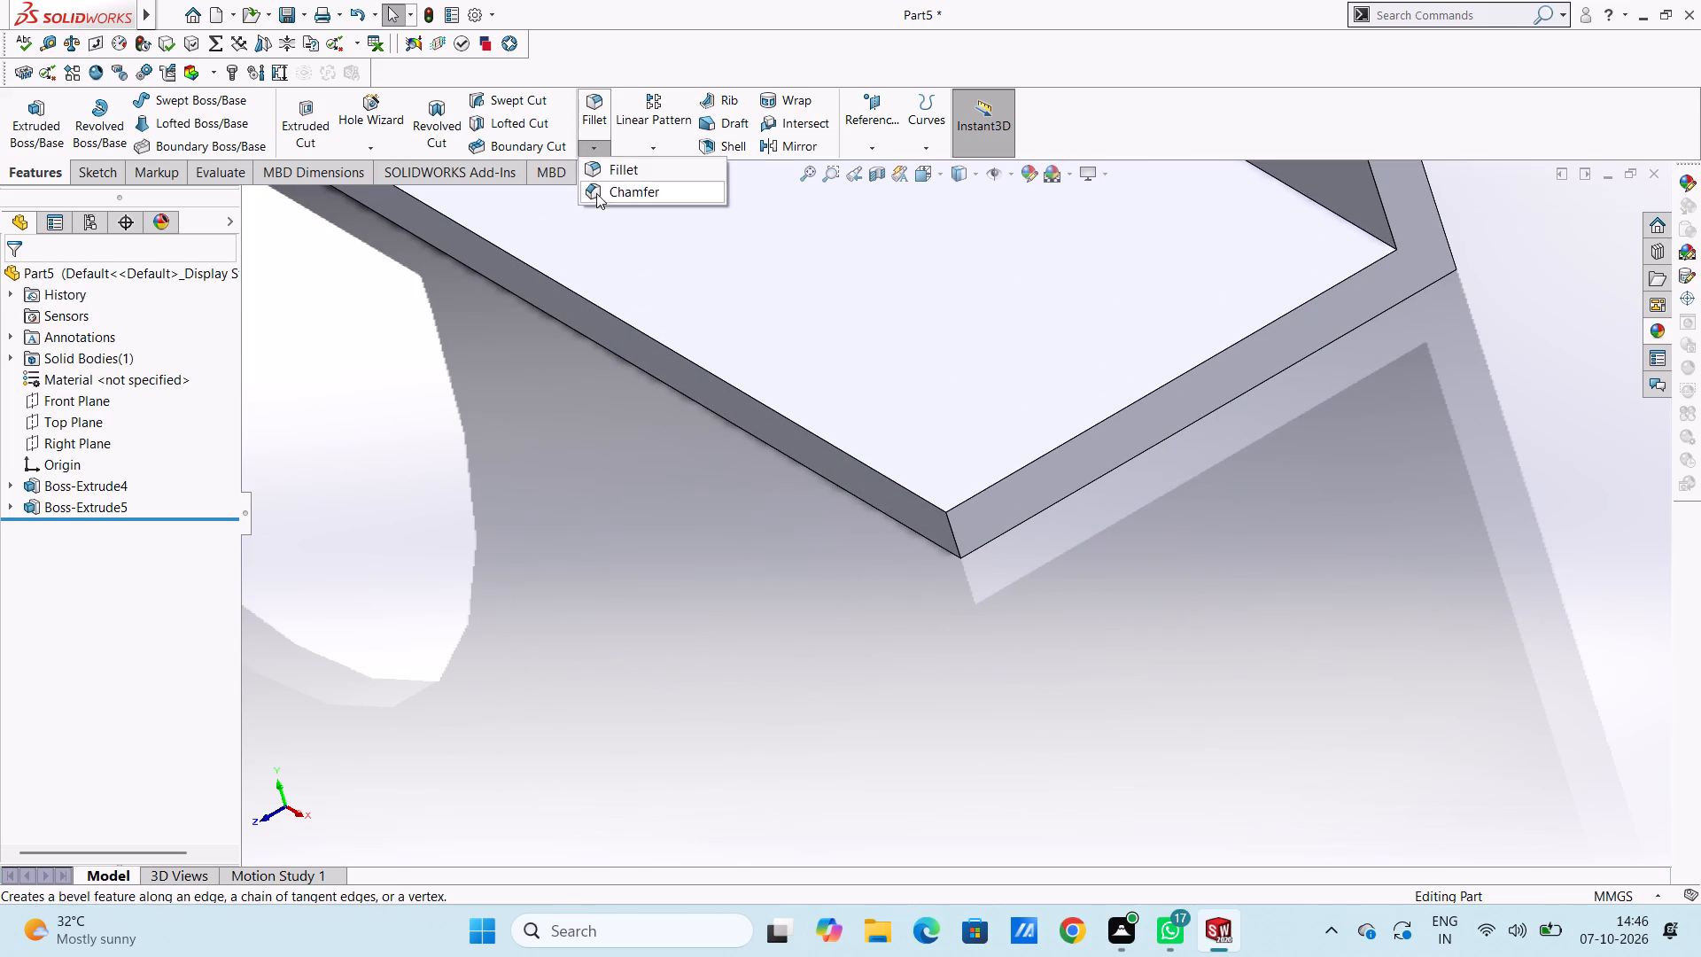
left_click(596, 195)
left_click(951, 532)
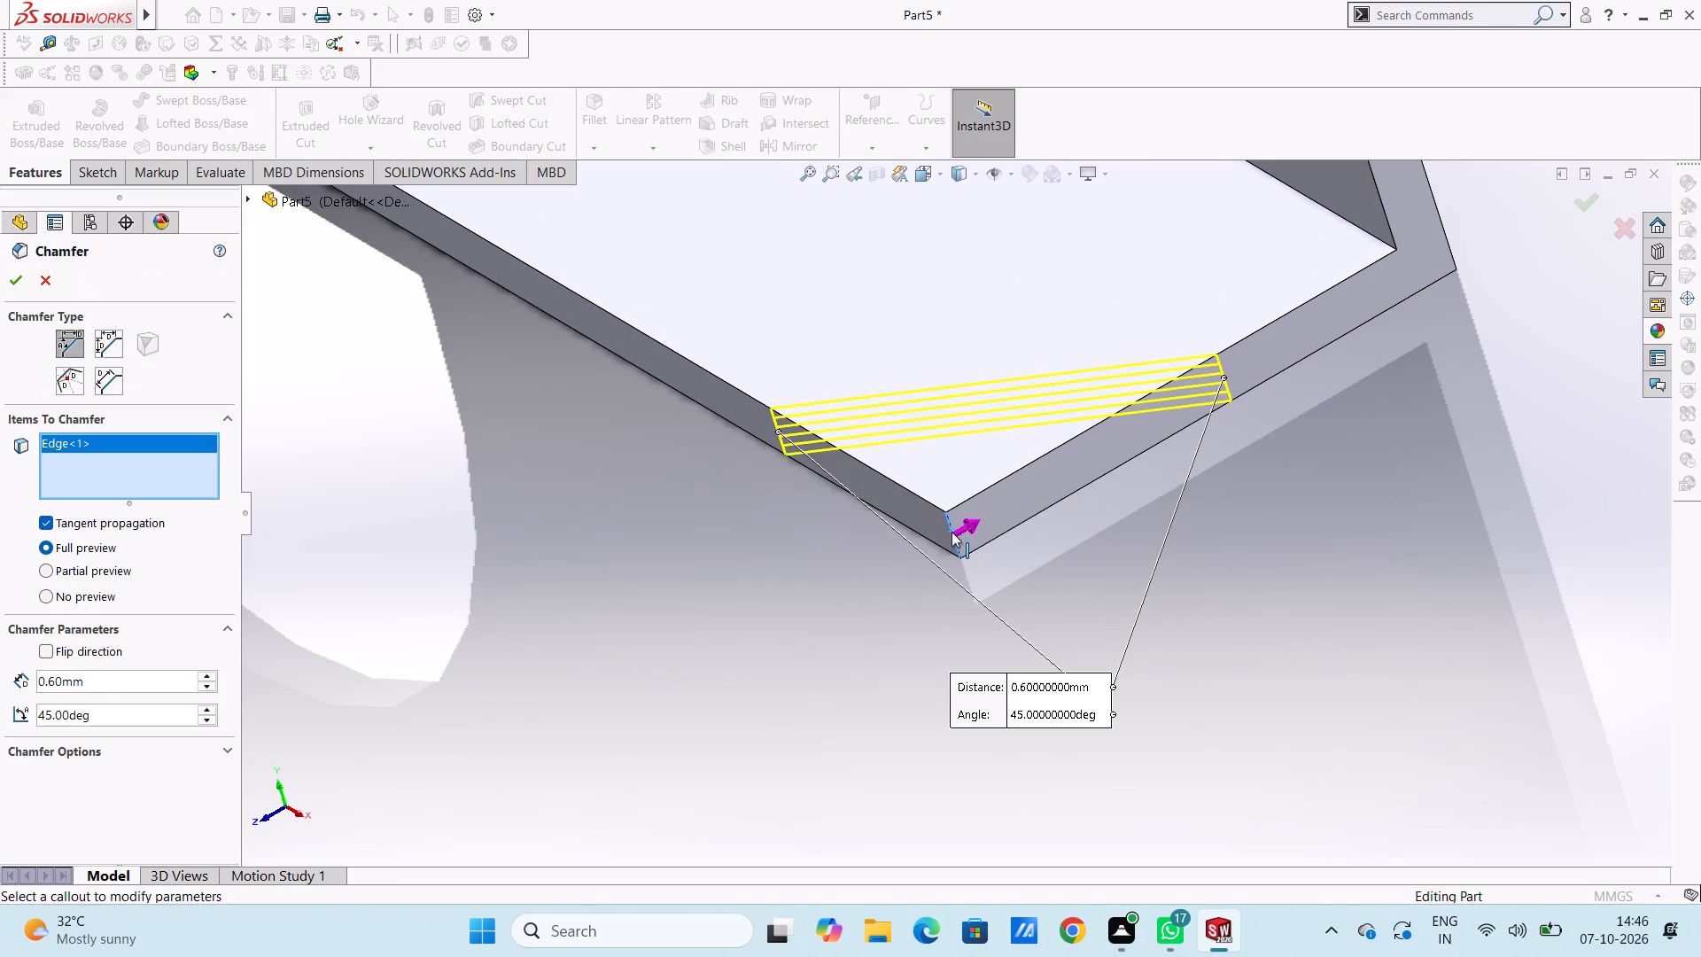
scroll(790, 564, "up", 11)
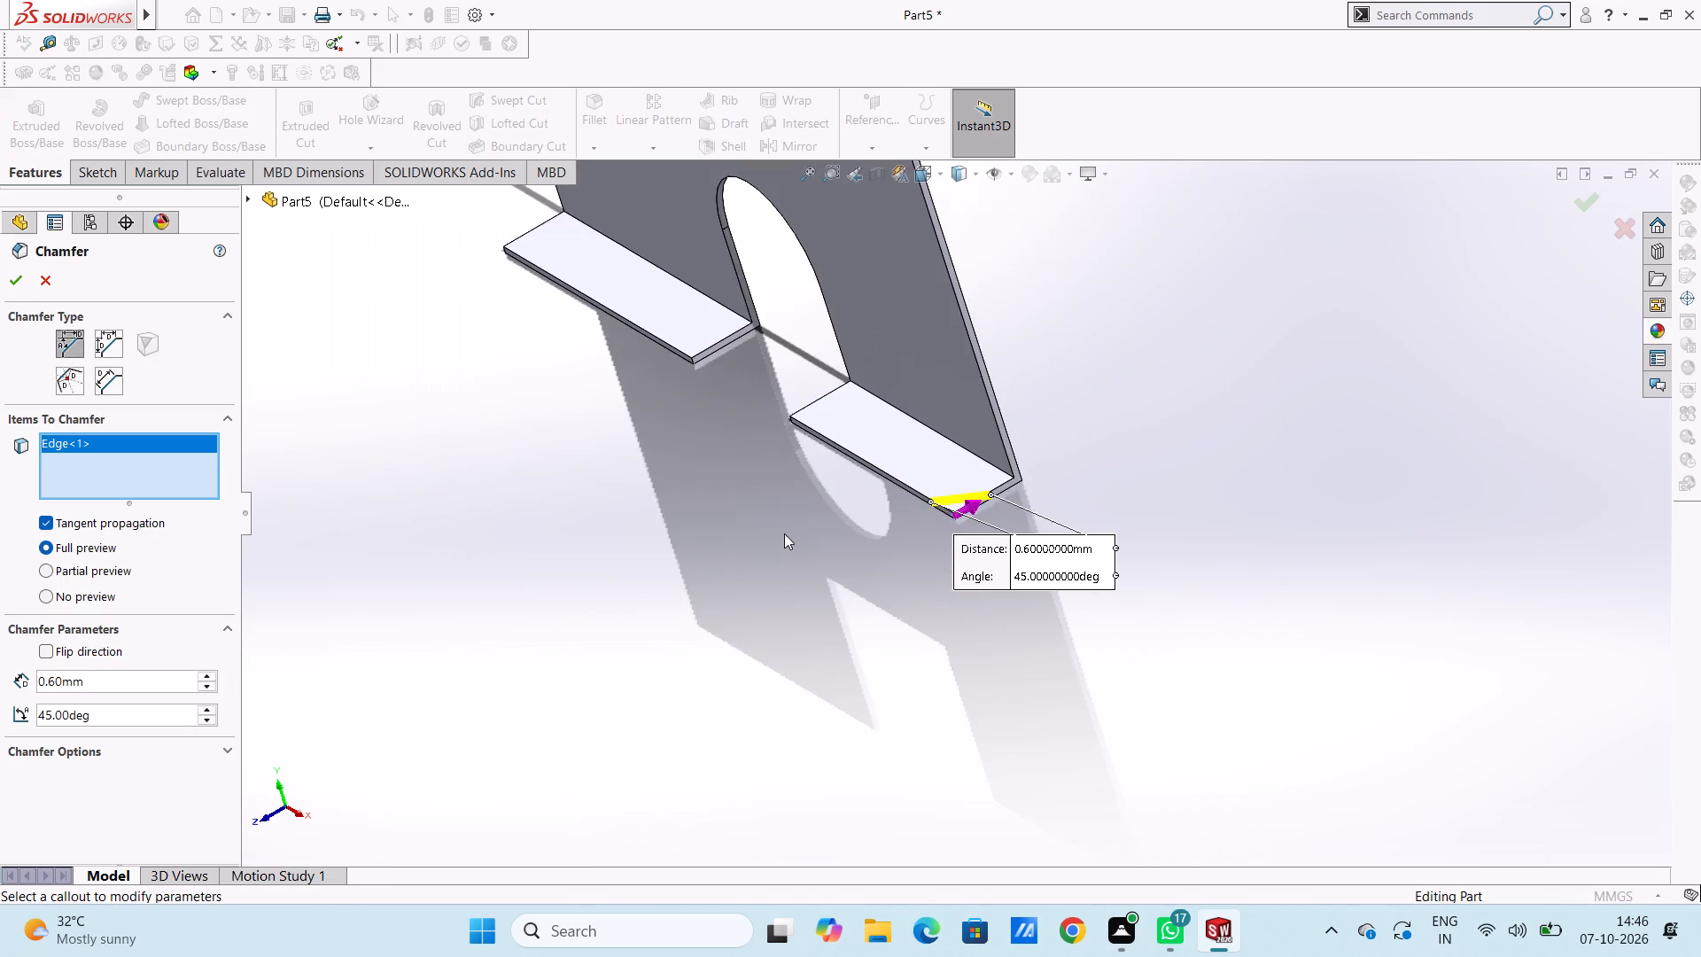
scroll(784, 533, "up", 5)
middle_click_drag(1120, 459, 1188, 533)
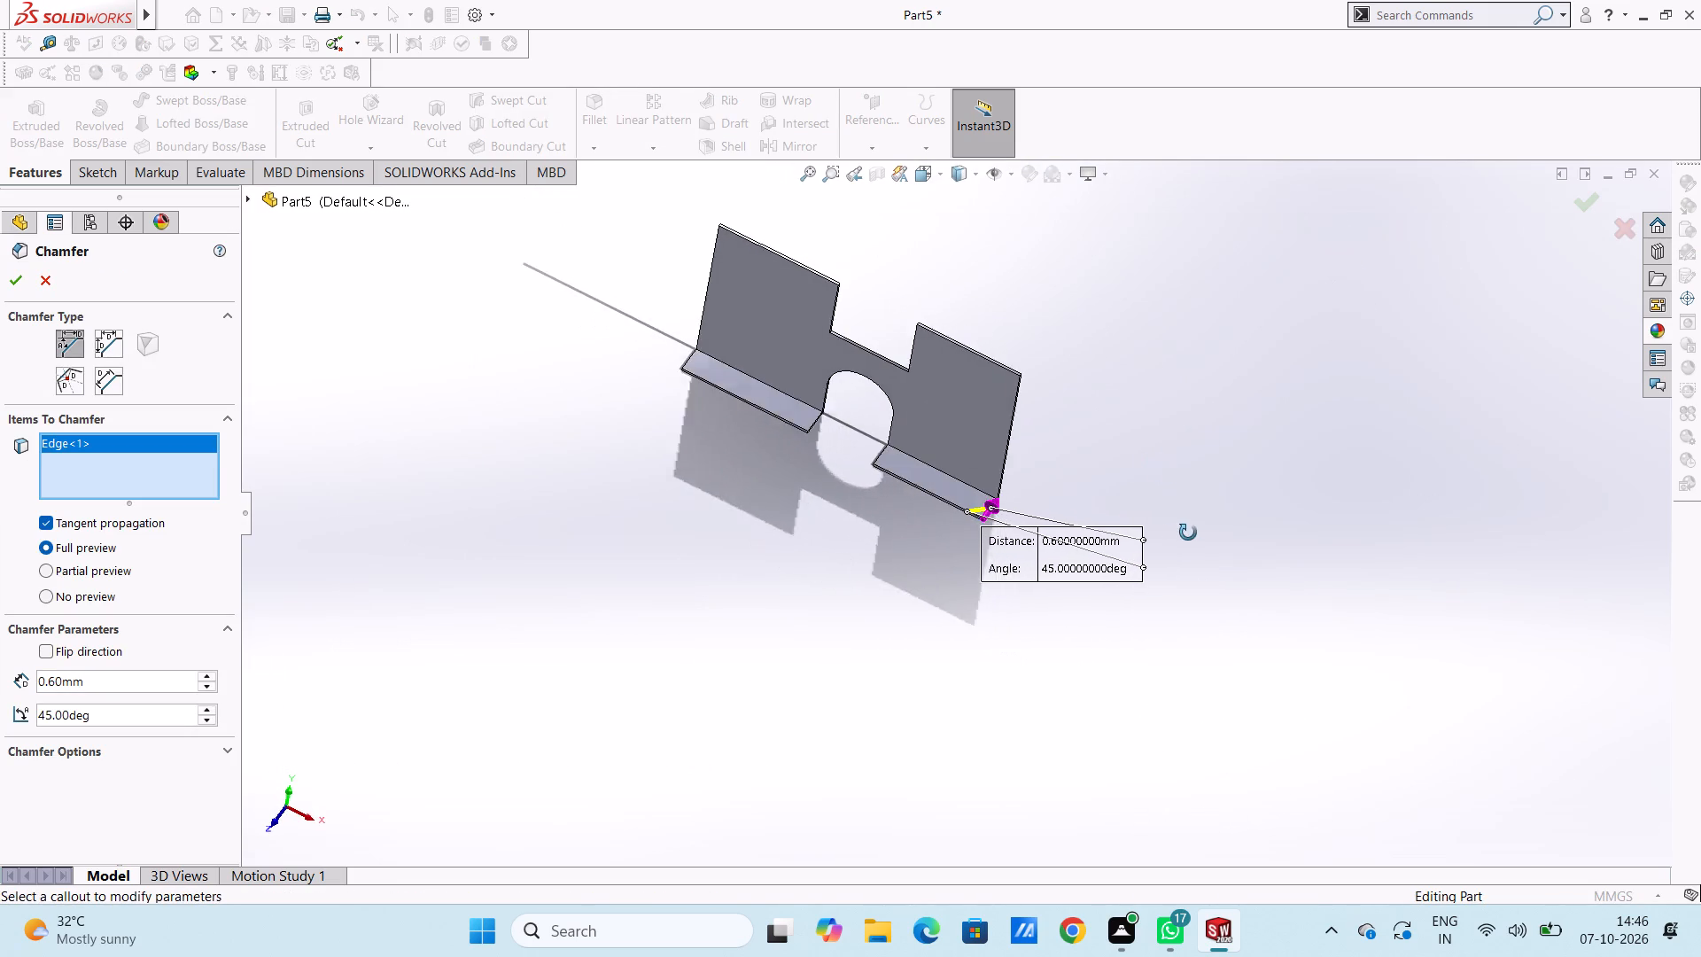
middle_click_drag(1188, 533, 1161, 538)
scroll(854, 433, "down", 4)
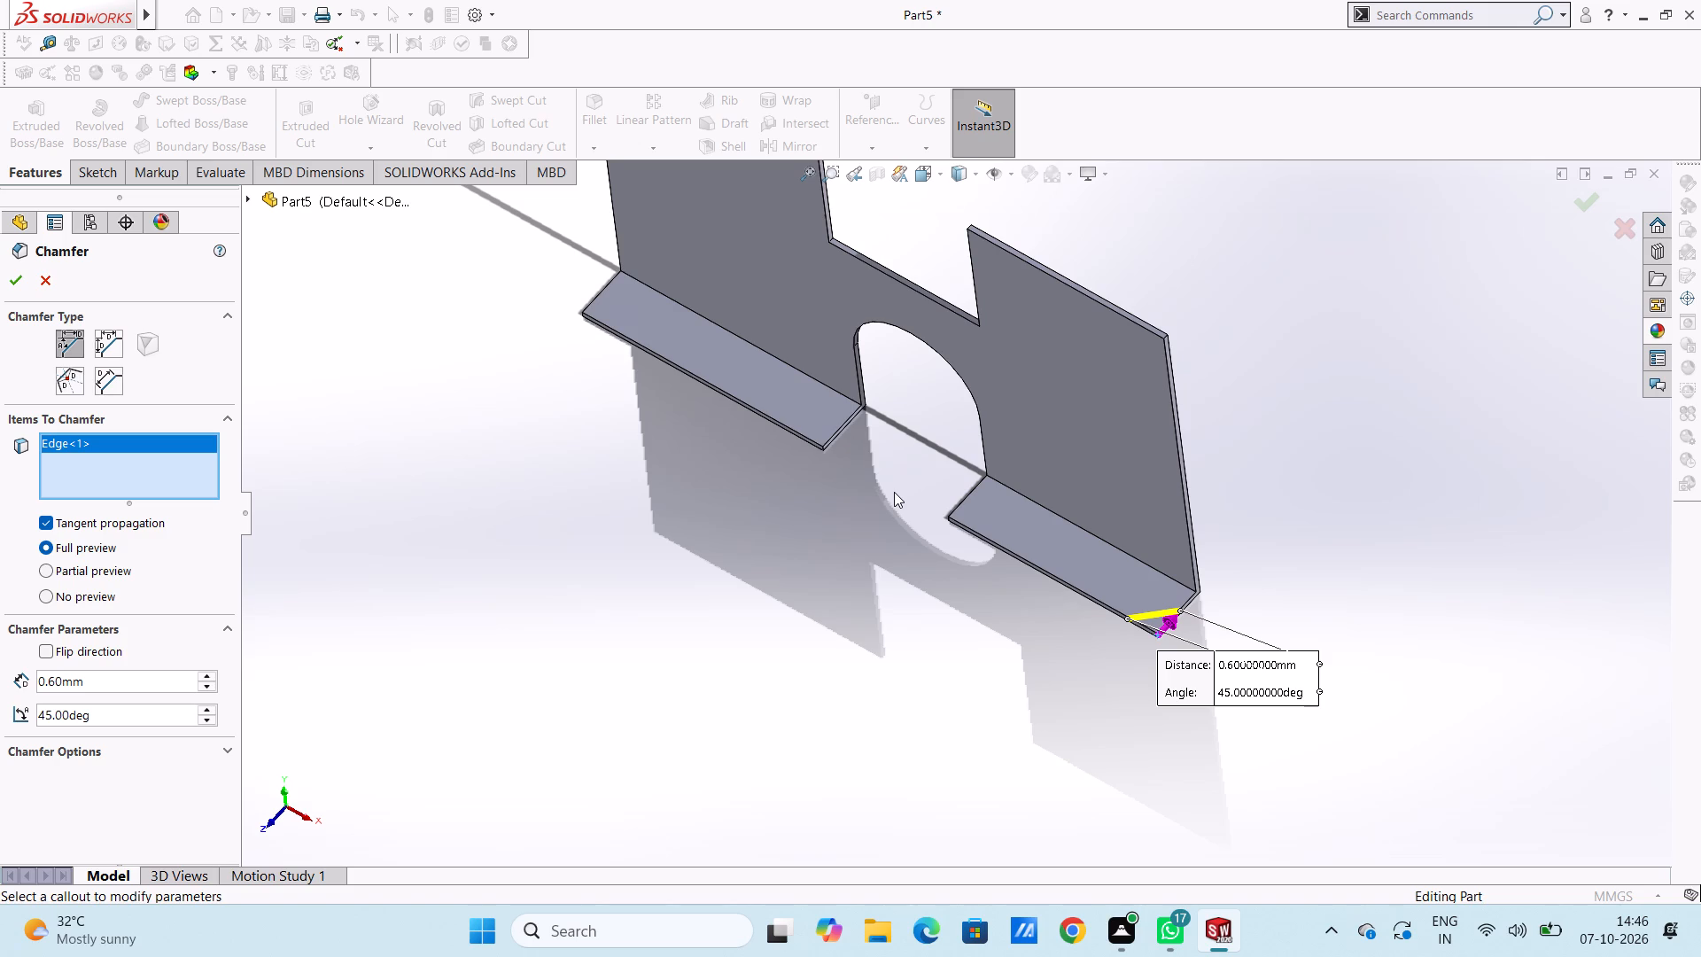
middle_click_drag(737, 518, 758, 541)
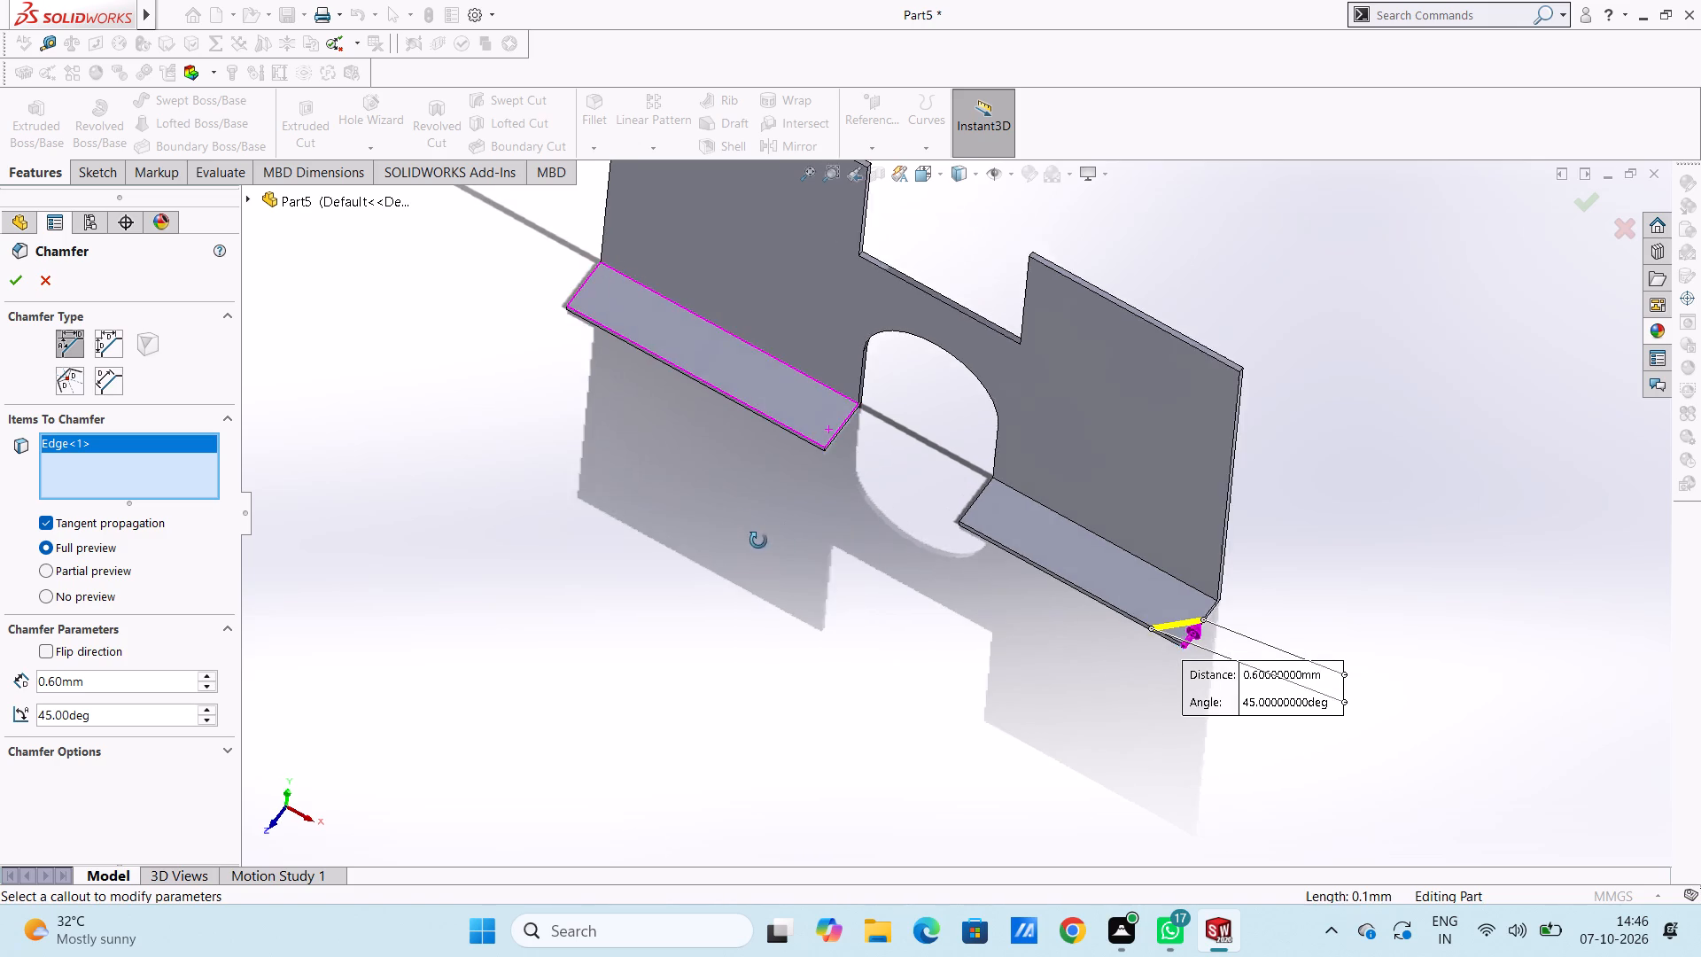
middle_click_drag(758, 541, 756, 605)
double_click(125, 679)
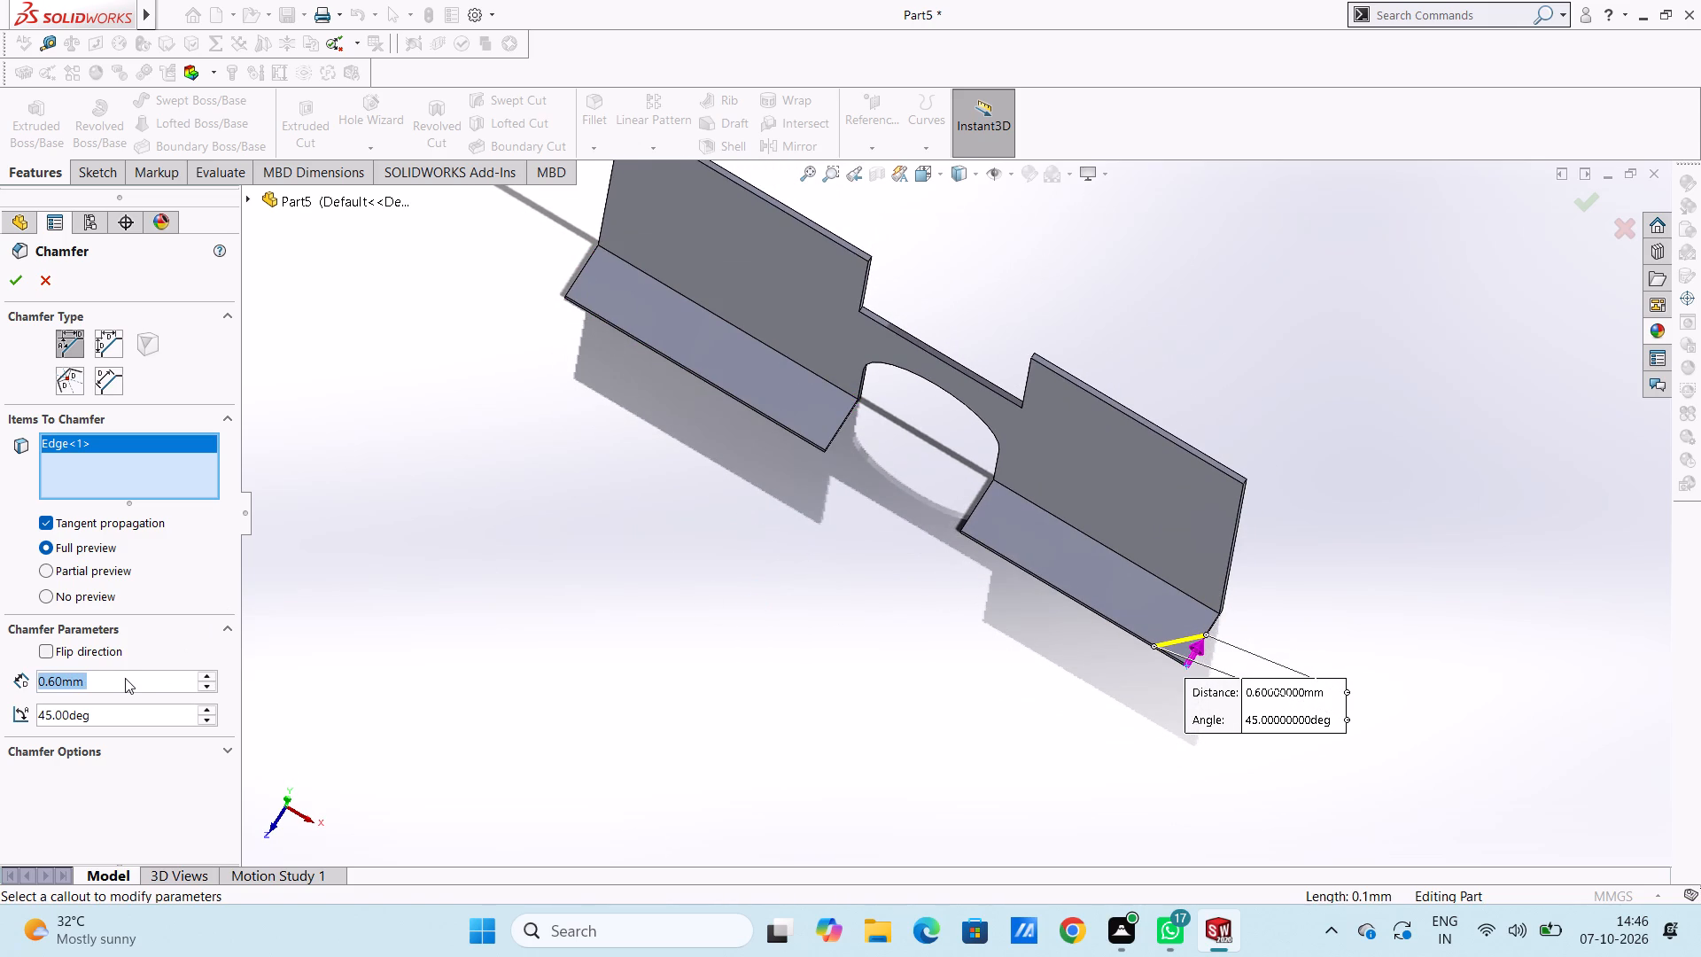
type("0.3")
key("Return")
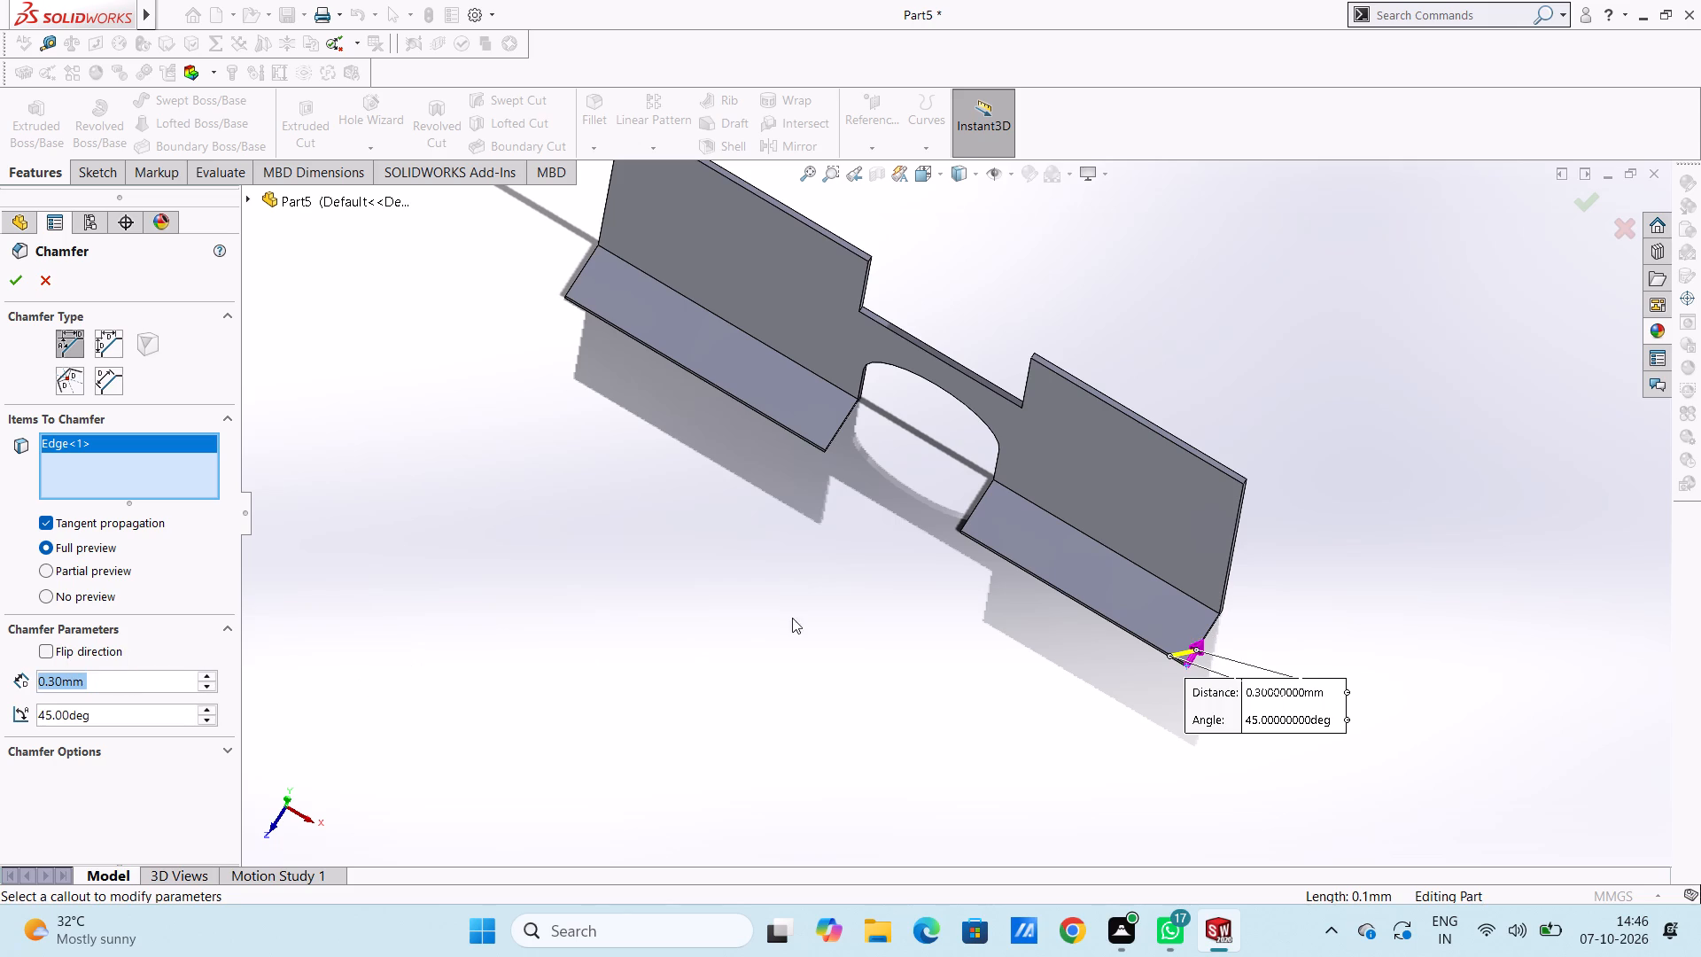
Add the inner front corner edge of the flange right of the arch to the chamfer.
middle_click_drag(801, 619, 873, 657)
scroll(864, 536, "down", 6)
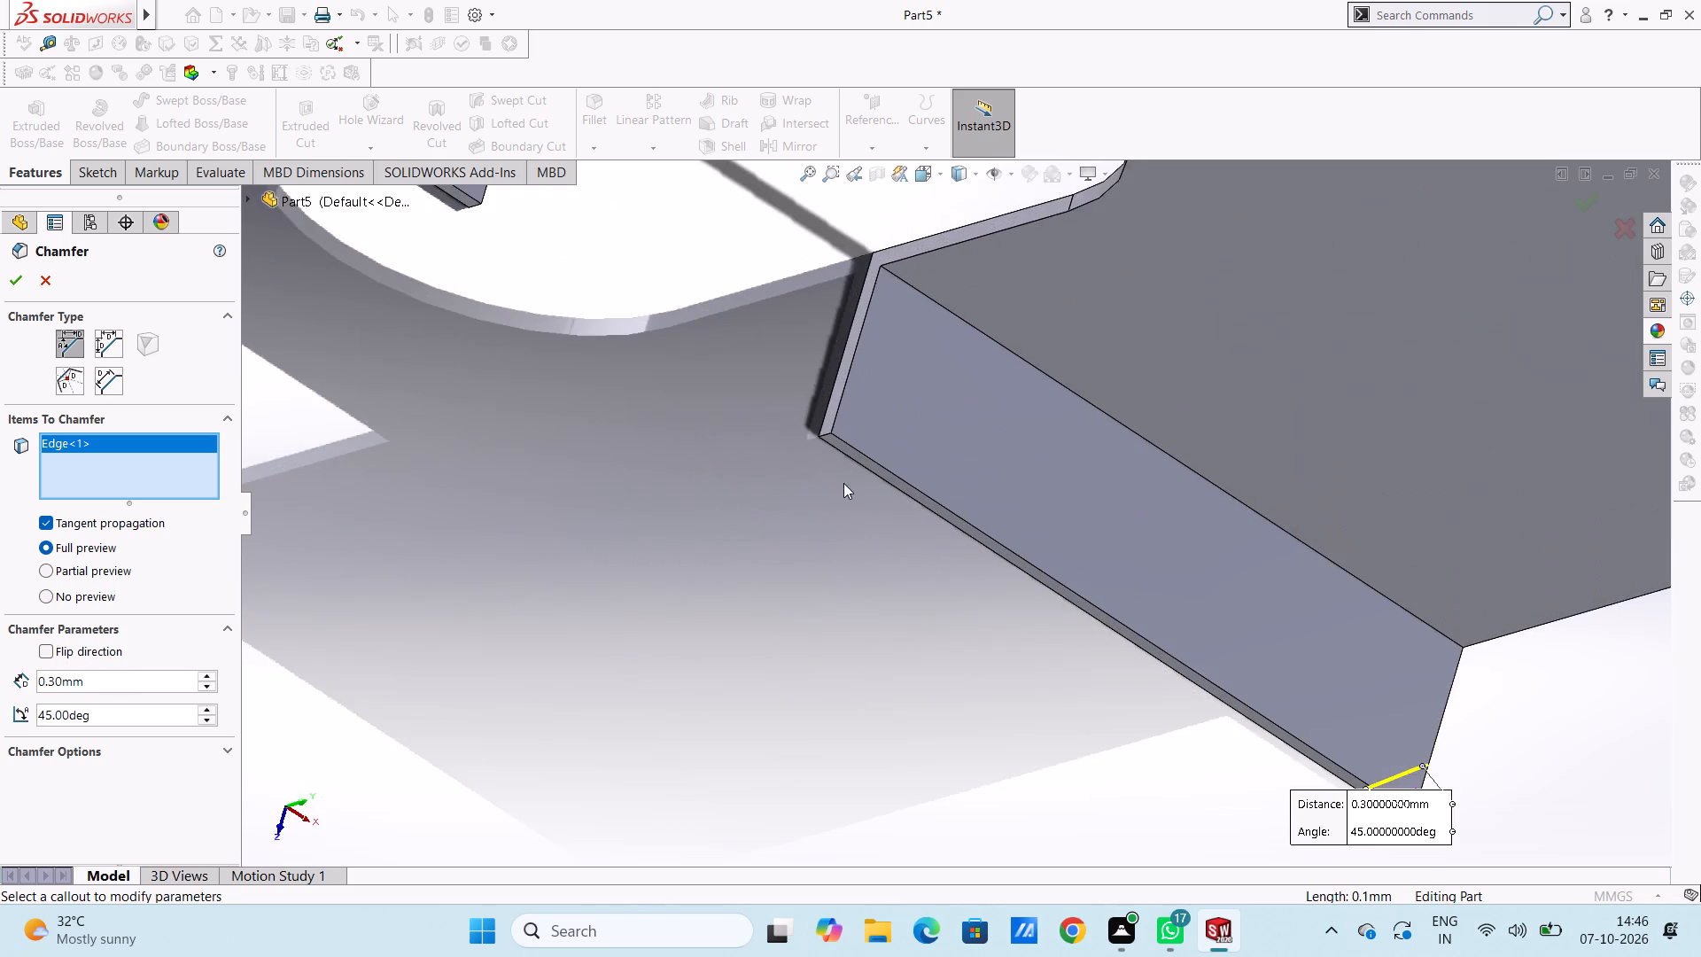
scroll(827, 440, "down", 5)
left_click(845, 442)
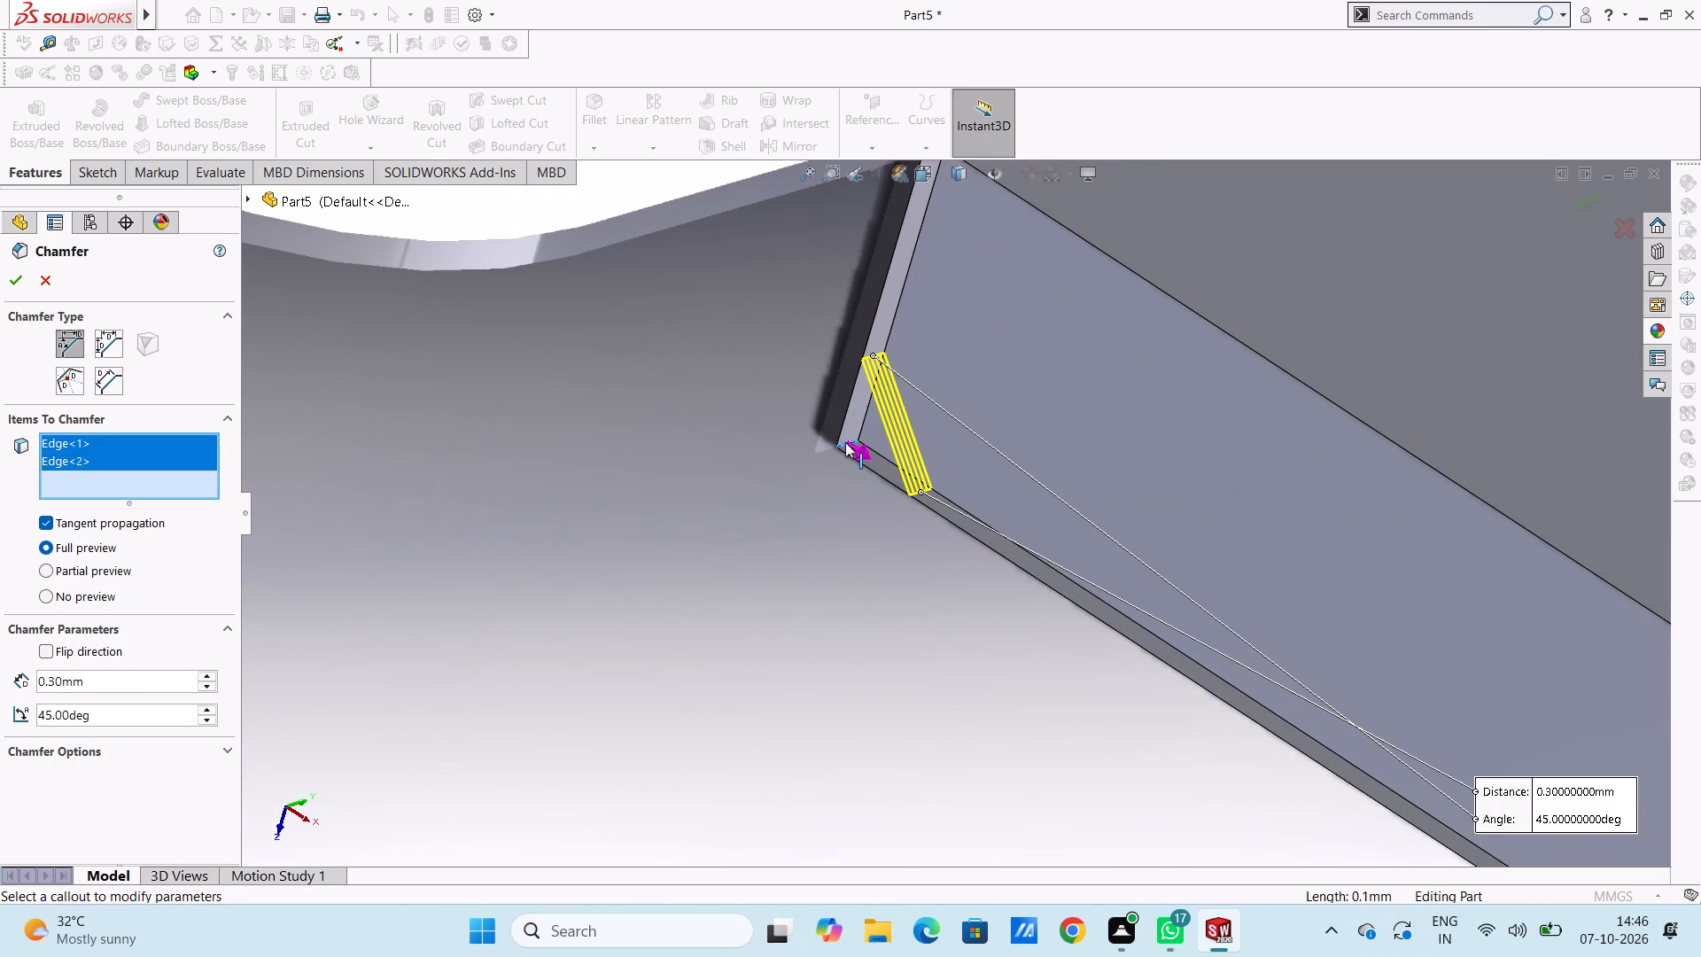
Add both front corner edges of the flange left of the arch to the chamfer.
scroll(828, 447, "up", 10)
scroll(610, 354, "down", 4)
scroll(713, 113, "up", 2)
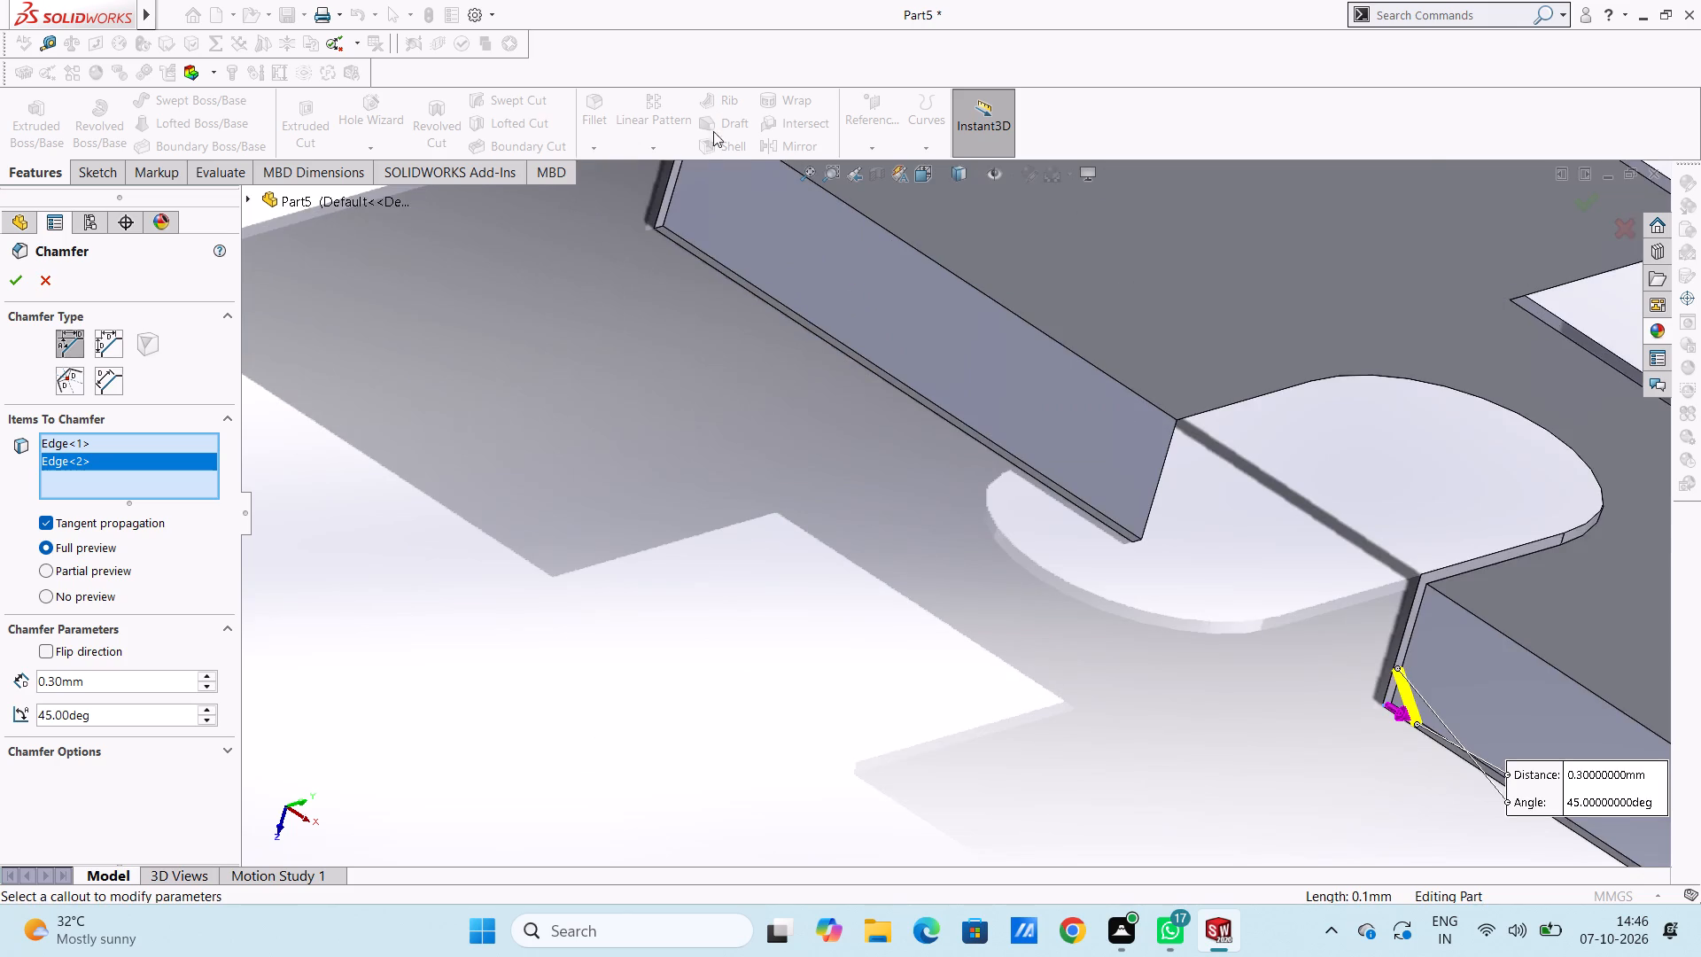
scroll(713, 131, "up", 2)
scroll(748, 261, "up", 4)
scroll(876, 390, "down", 4)
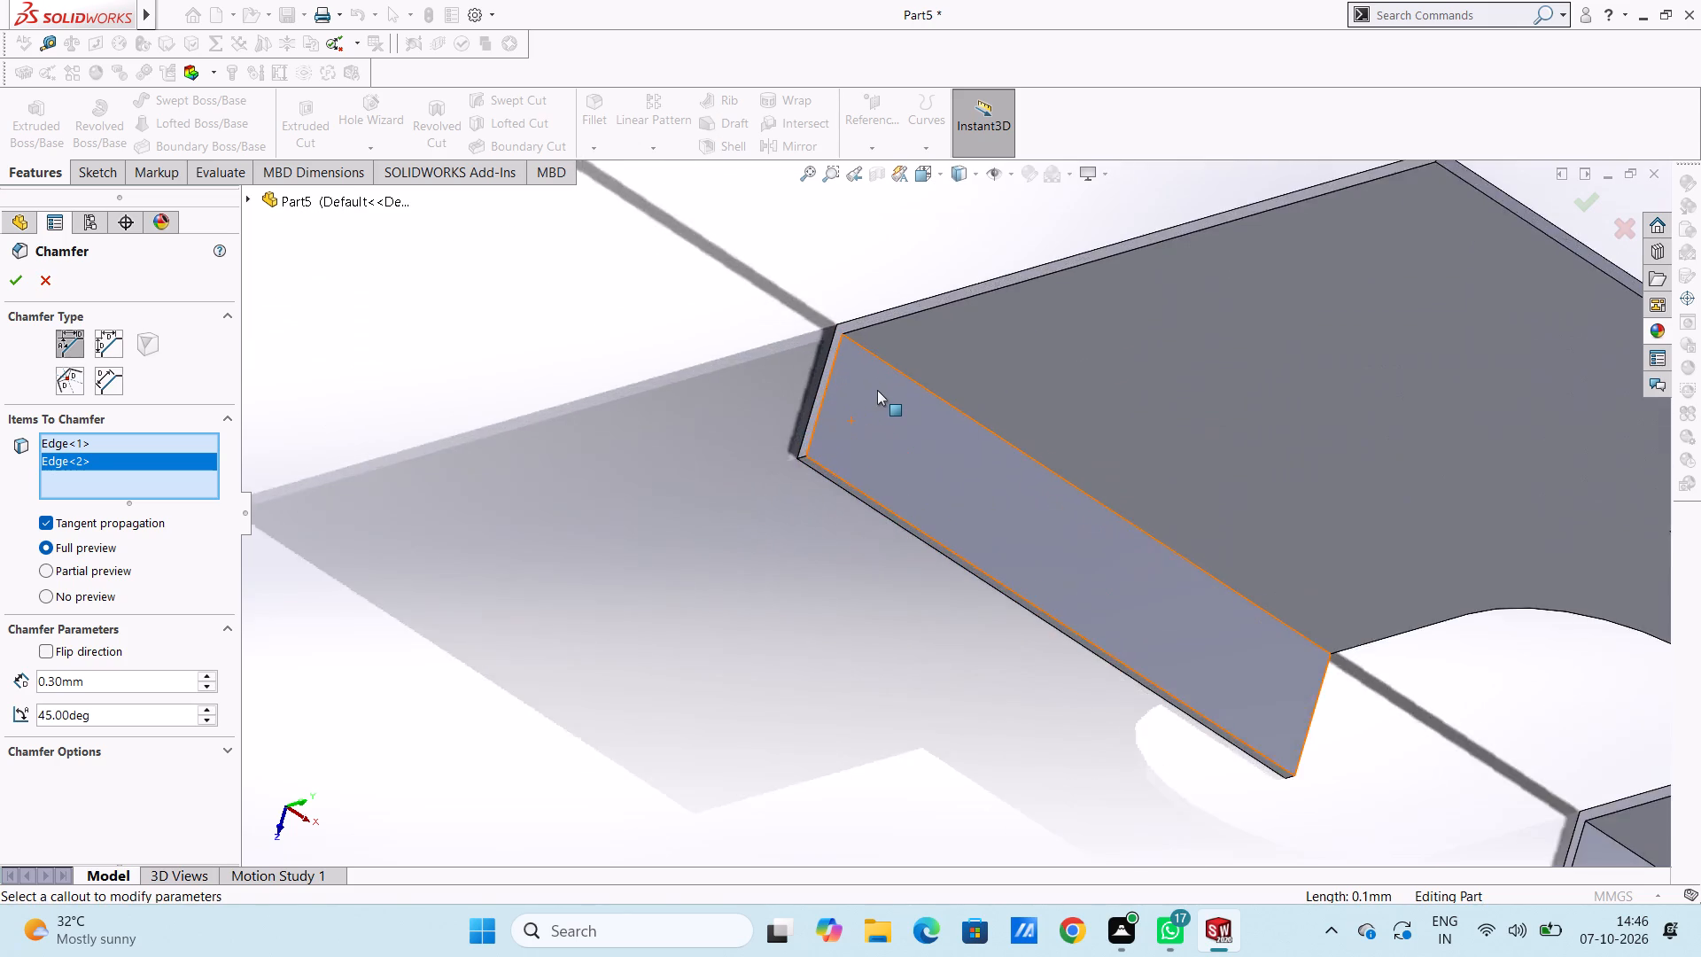
scroll(877, 390, "down", 6)
scroll(794, 482, "down", 5)
left_click(662, 450)
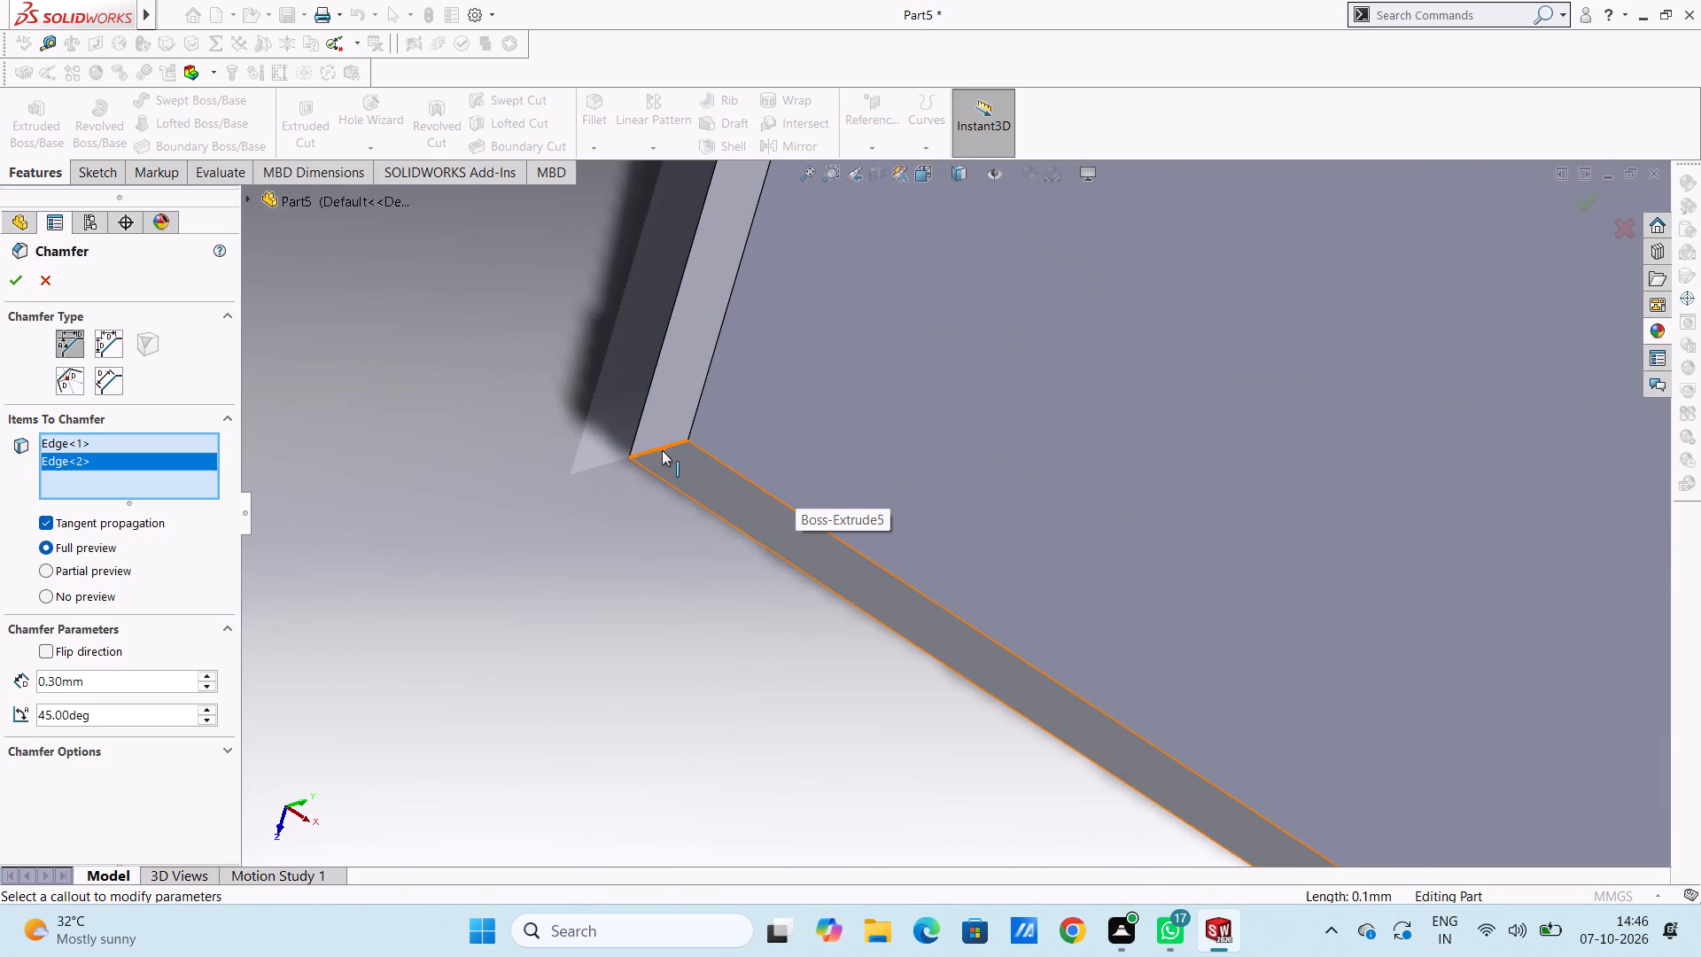
scroll(661, 450, "up", 13)
scroll(808, 531, "up", 6)
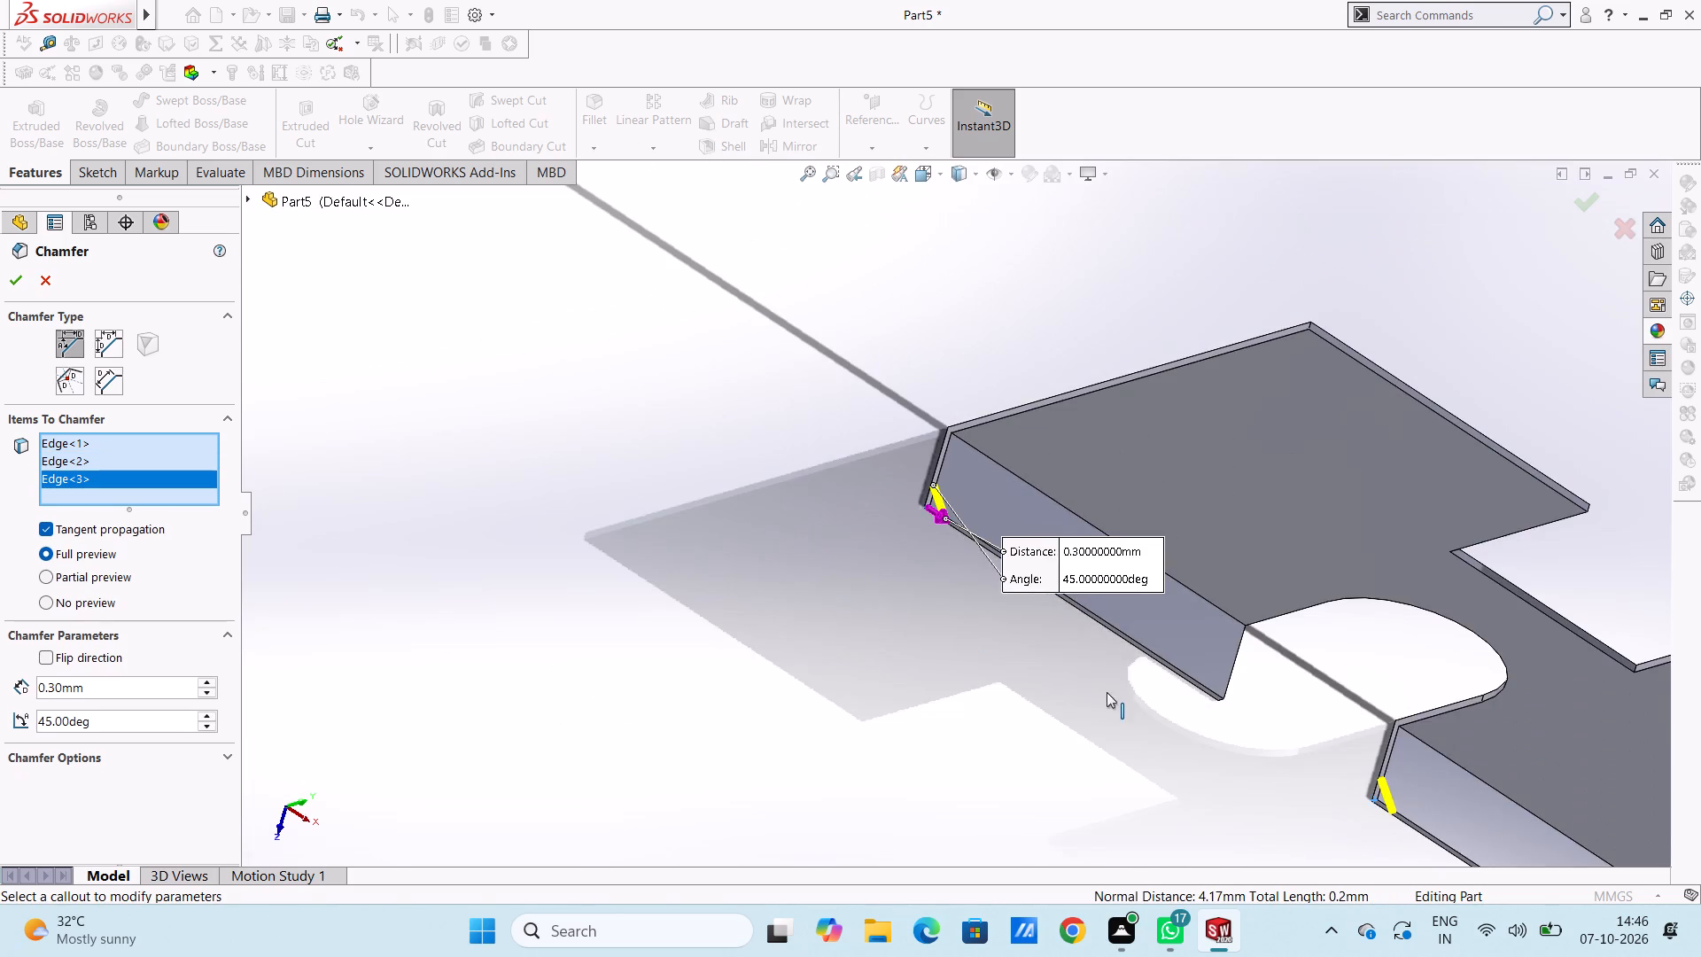
middle_click_drag(1107, 692, 1008, 541)
scroll(1229, 712, "down", 4)
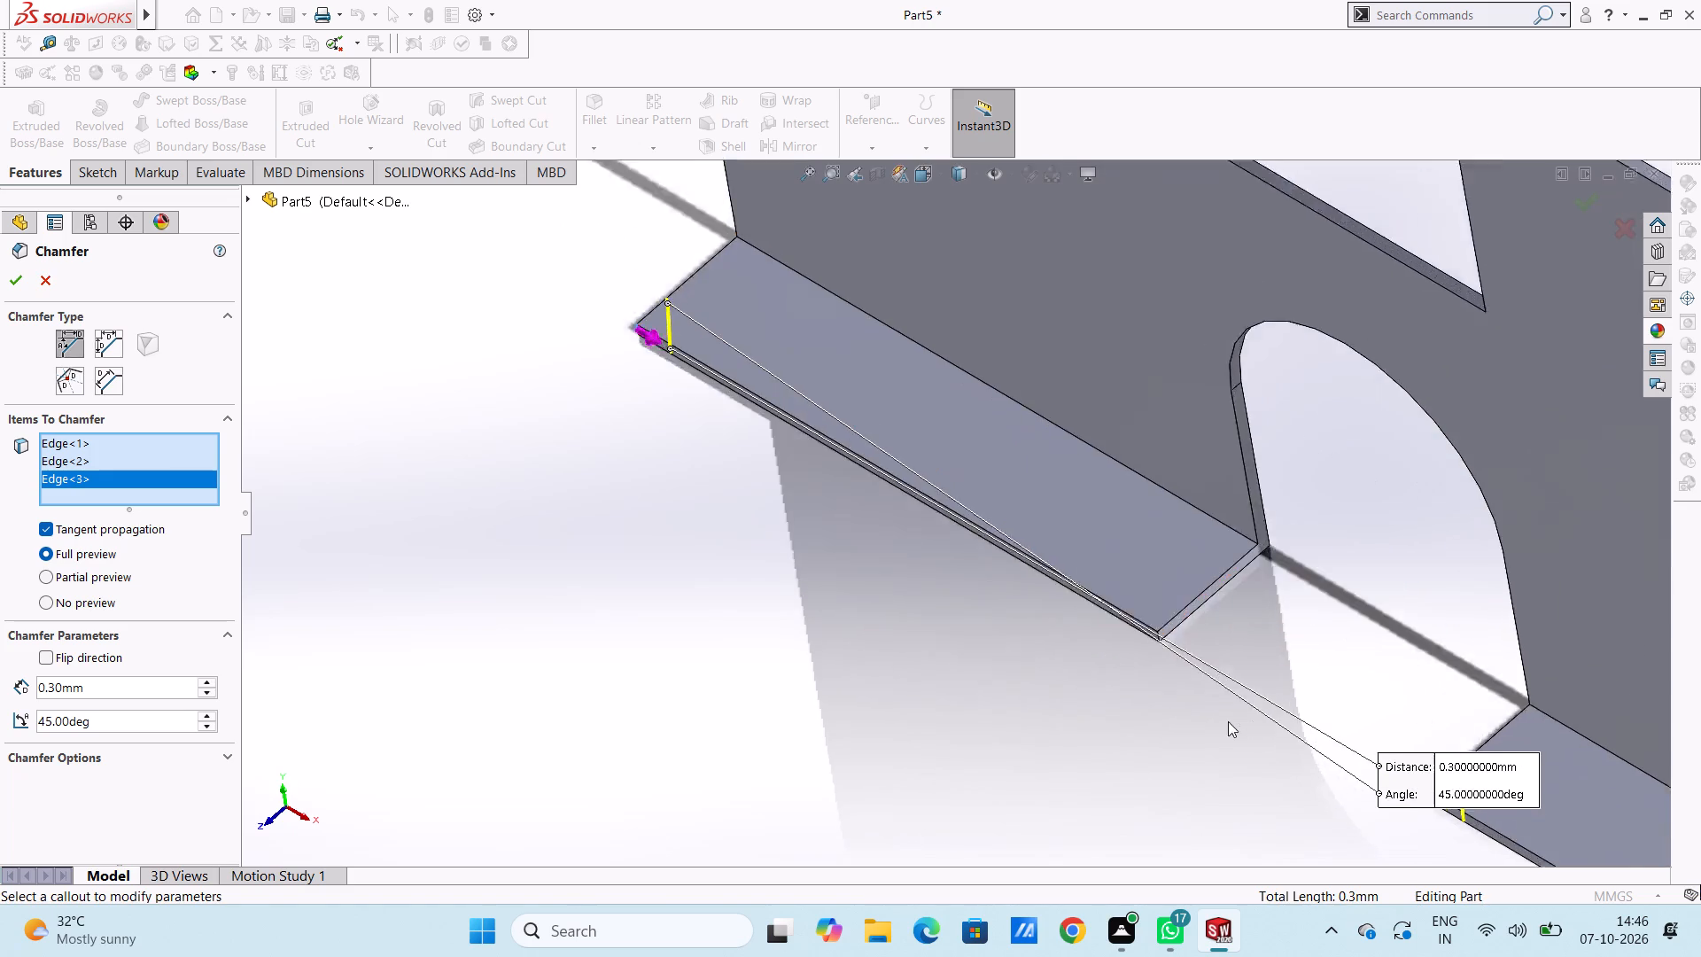
scroll(1148, 602, "down", 6)
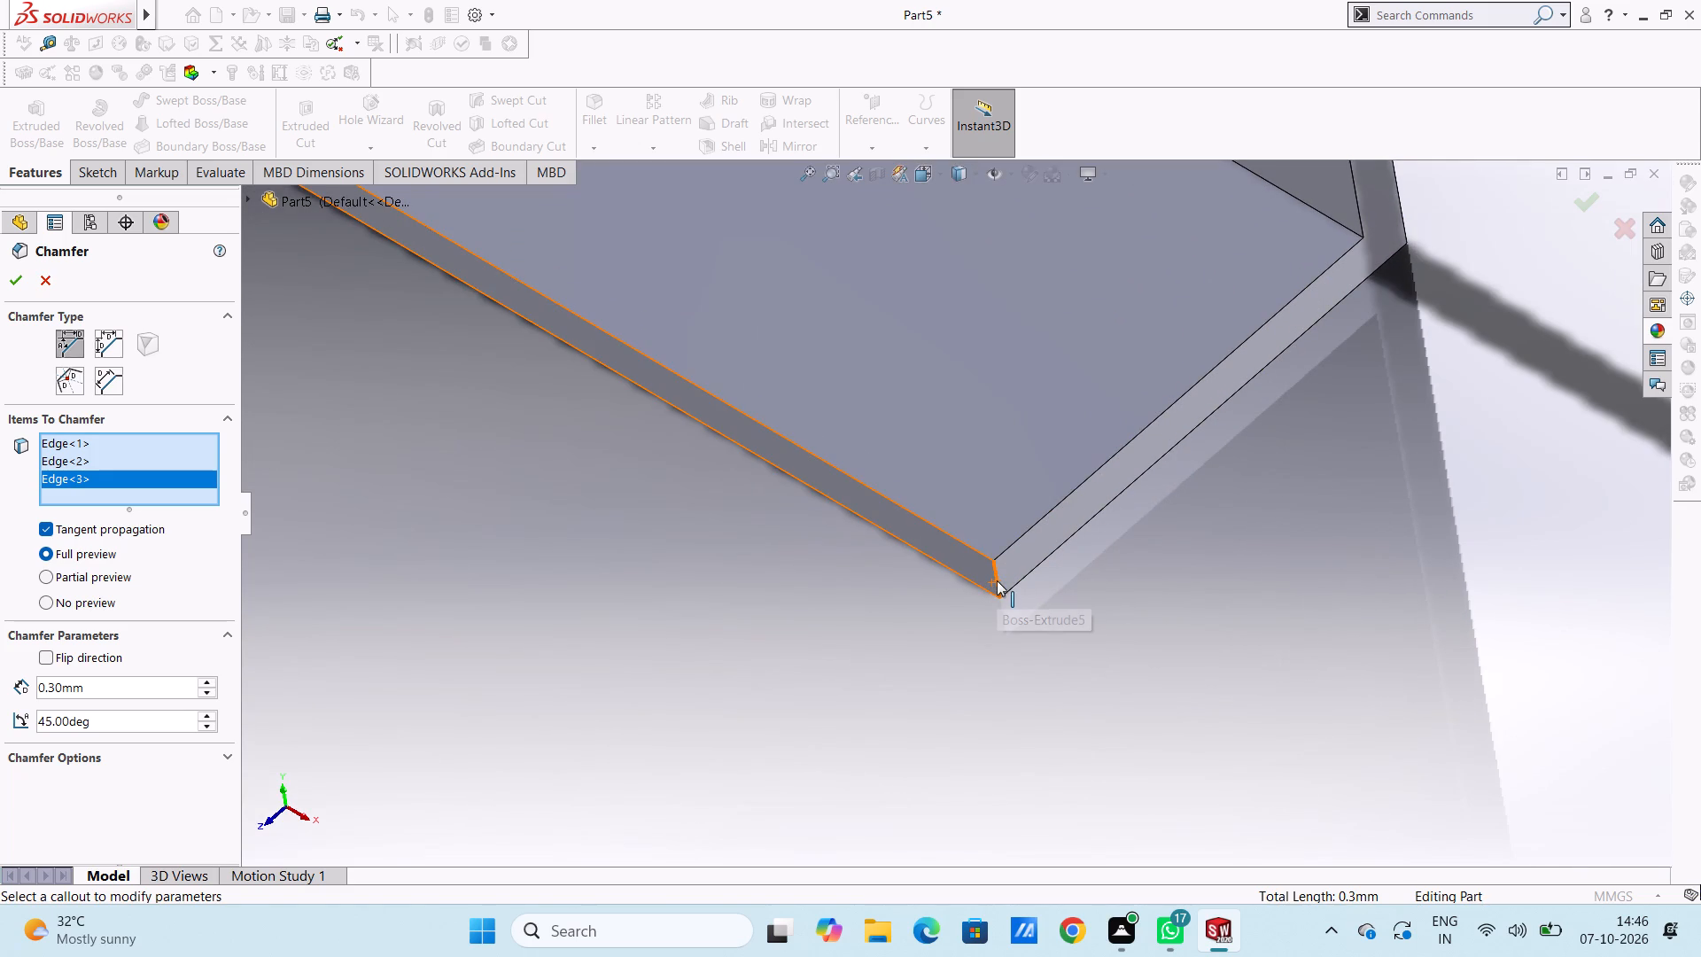
left_click(997, 580)
scroll(997, 580, "up", 15)
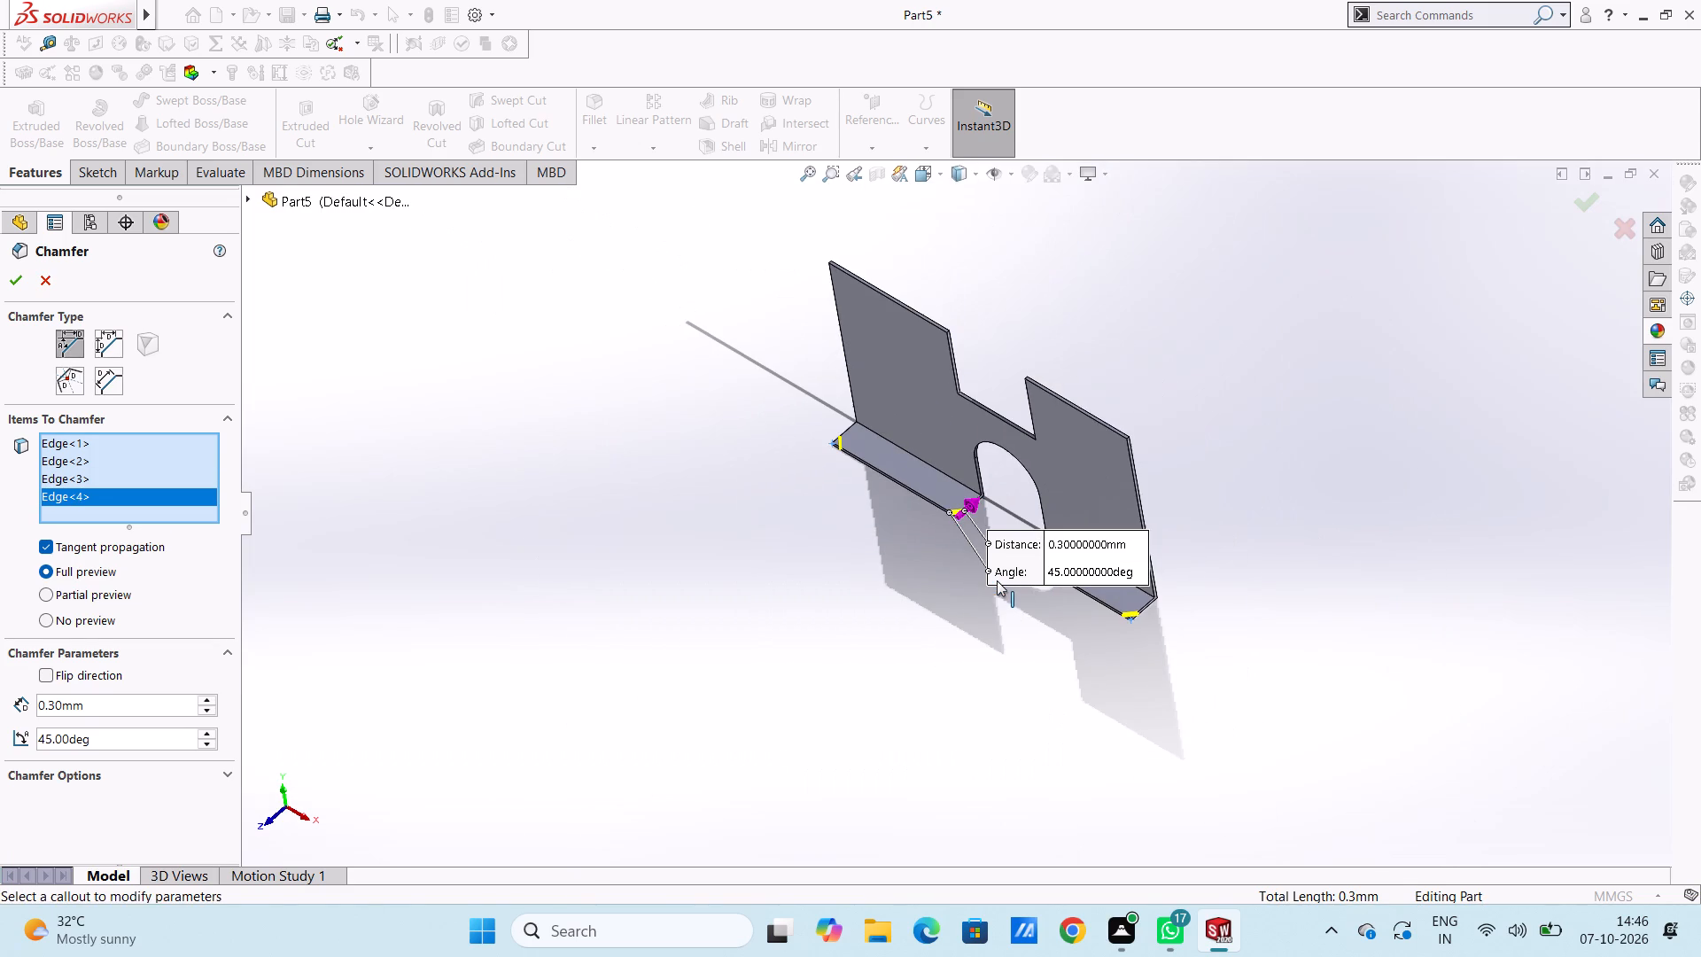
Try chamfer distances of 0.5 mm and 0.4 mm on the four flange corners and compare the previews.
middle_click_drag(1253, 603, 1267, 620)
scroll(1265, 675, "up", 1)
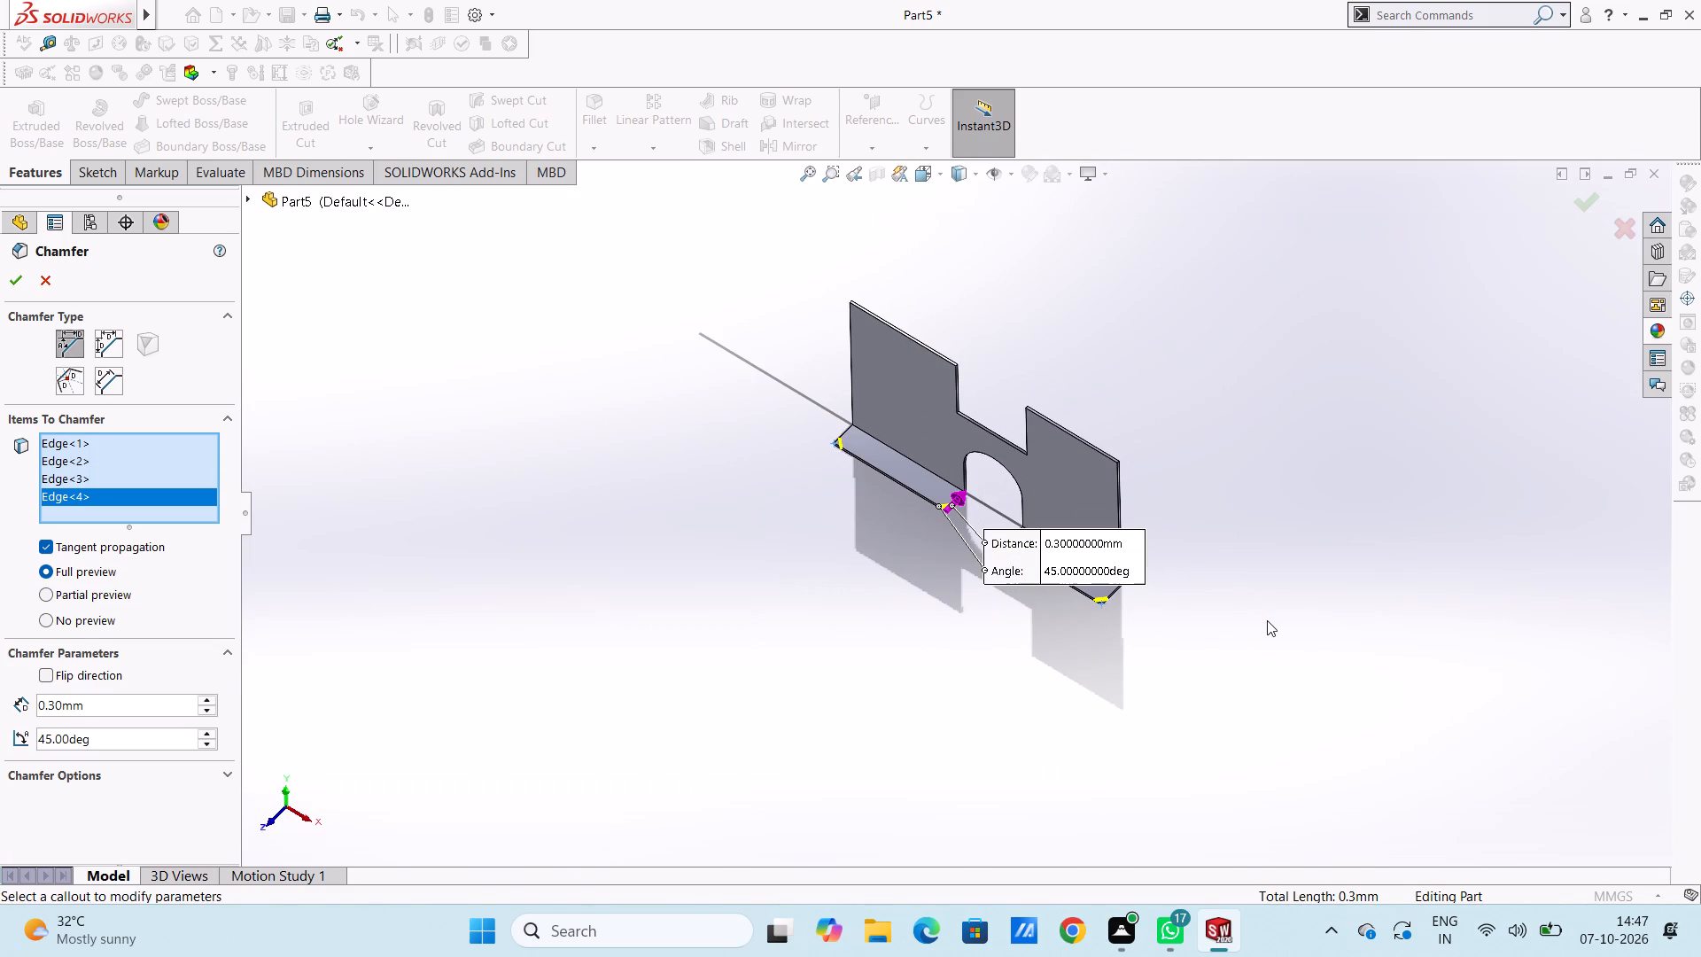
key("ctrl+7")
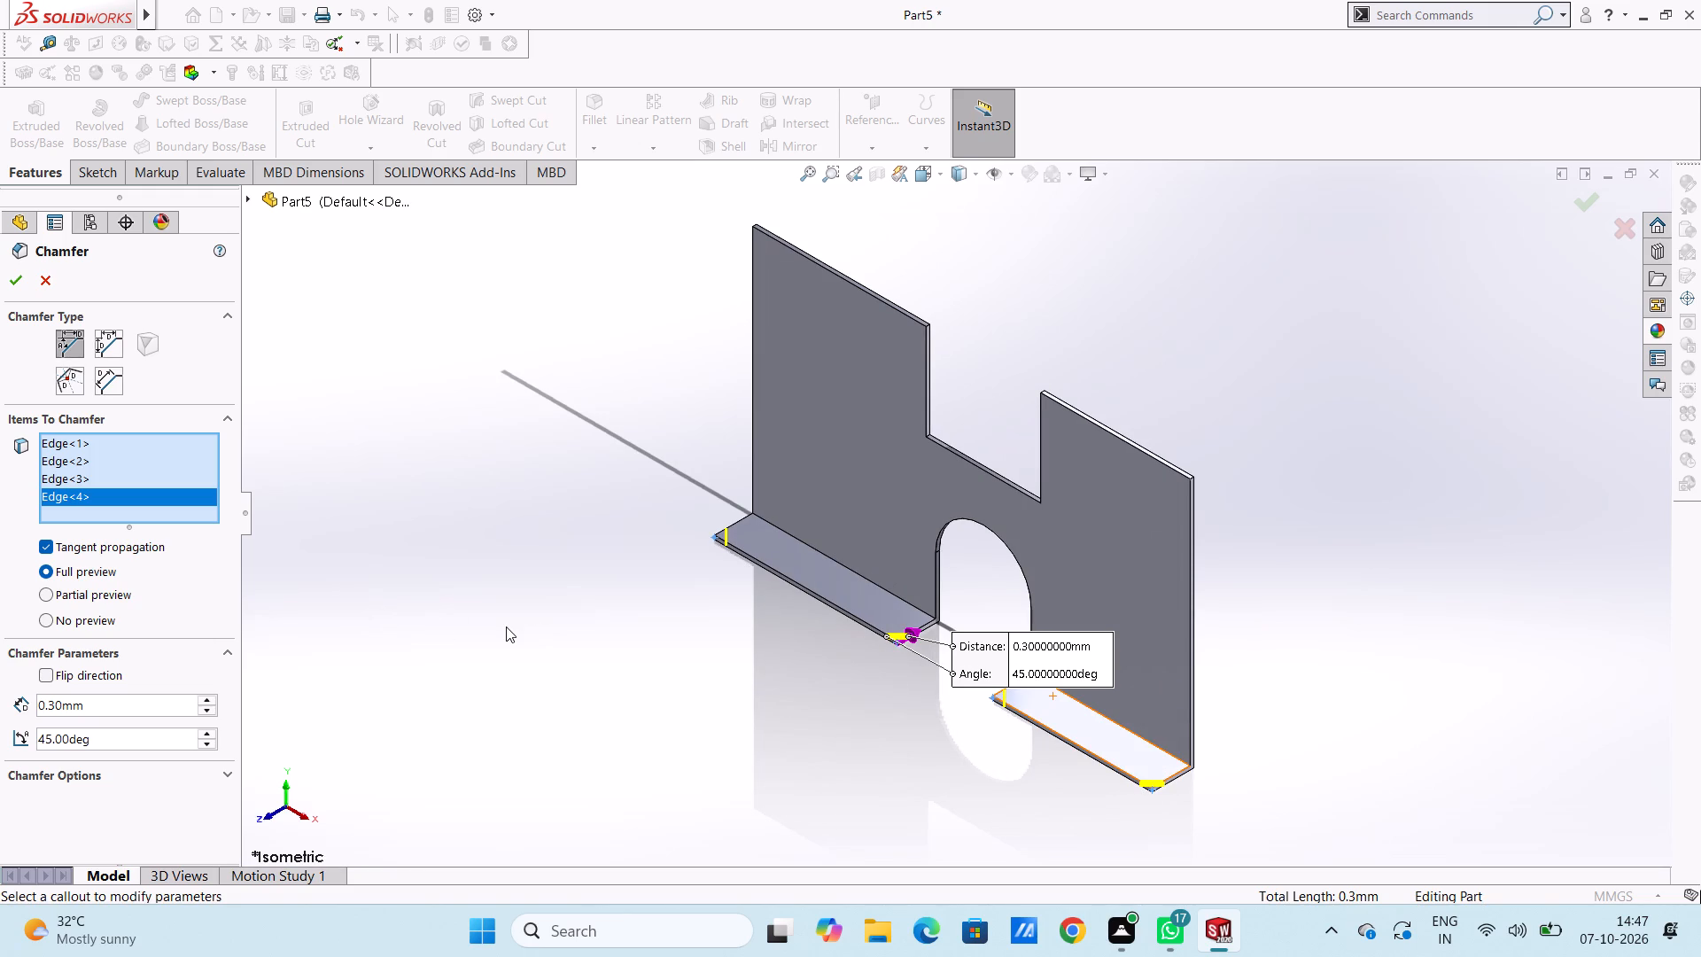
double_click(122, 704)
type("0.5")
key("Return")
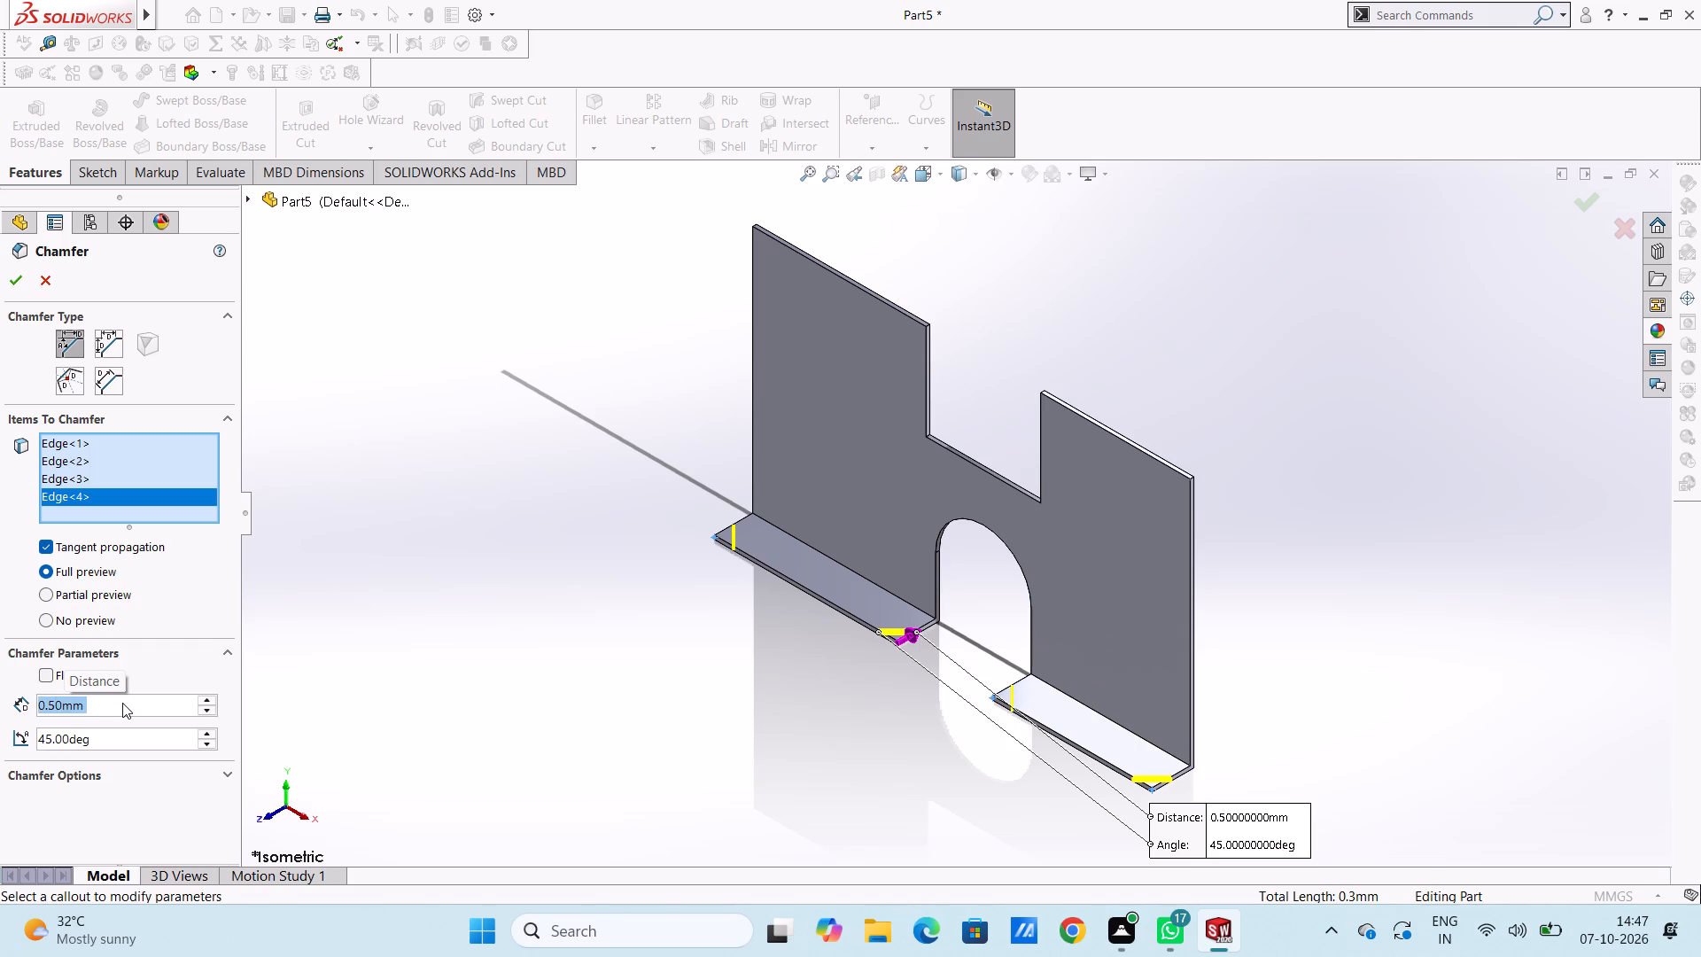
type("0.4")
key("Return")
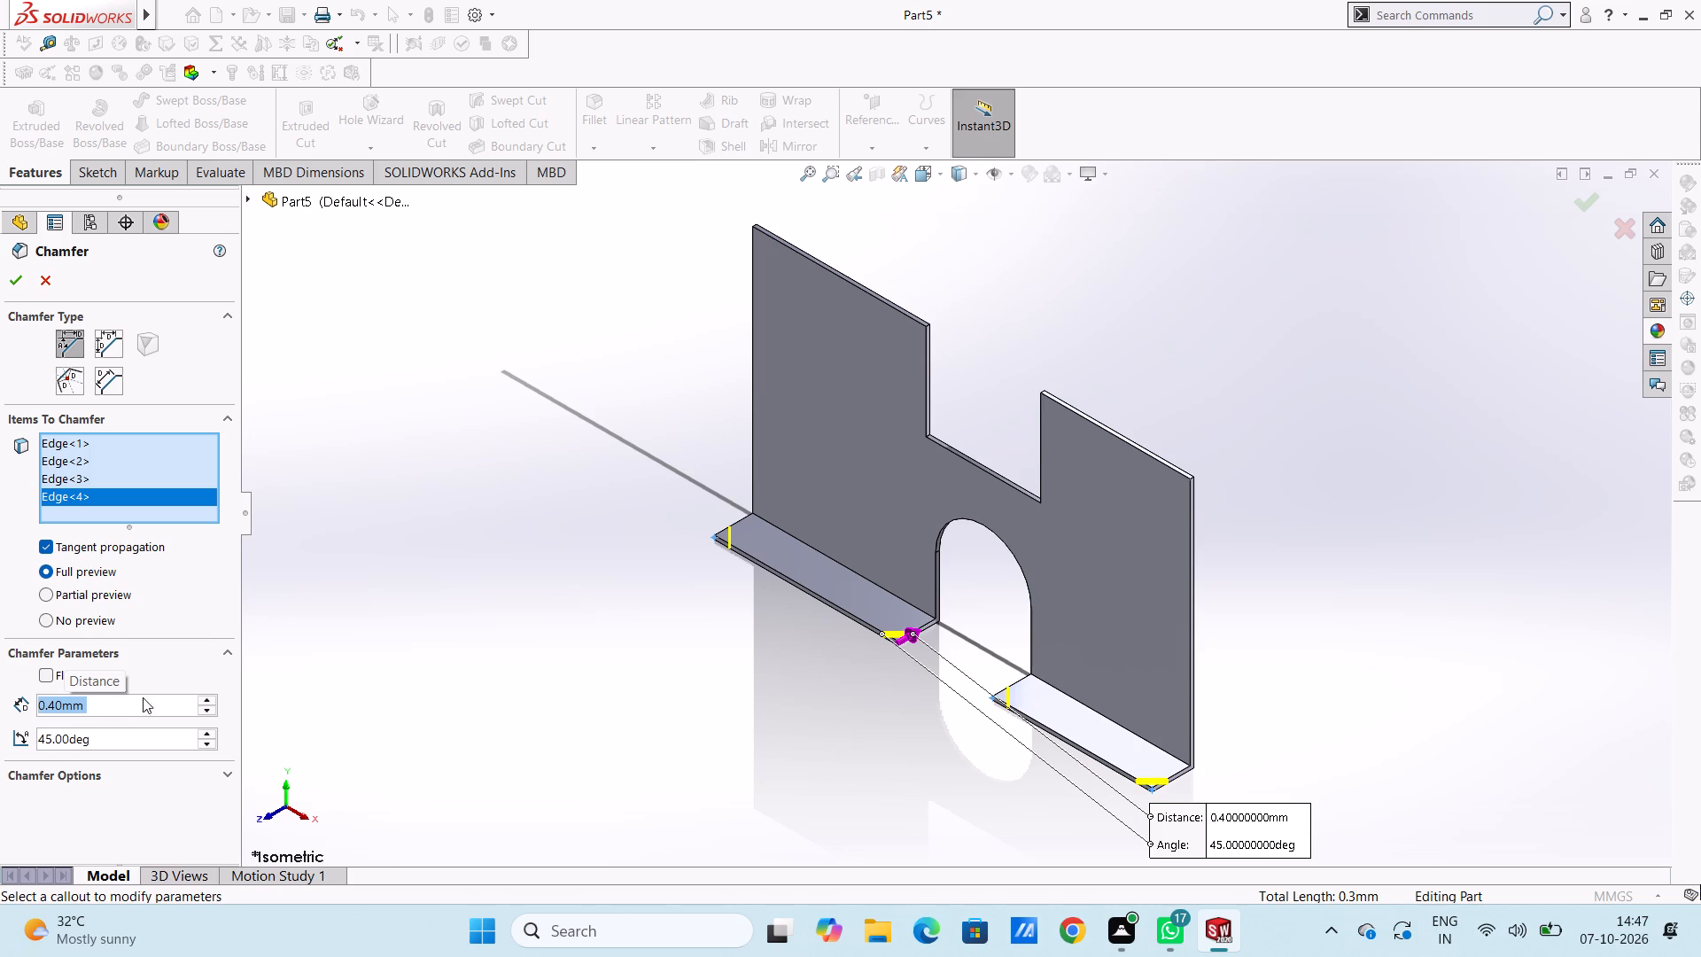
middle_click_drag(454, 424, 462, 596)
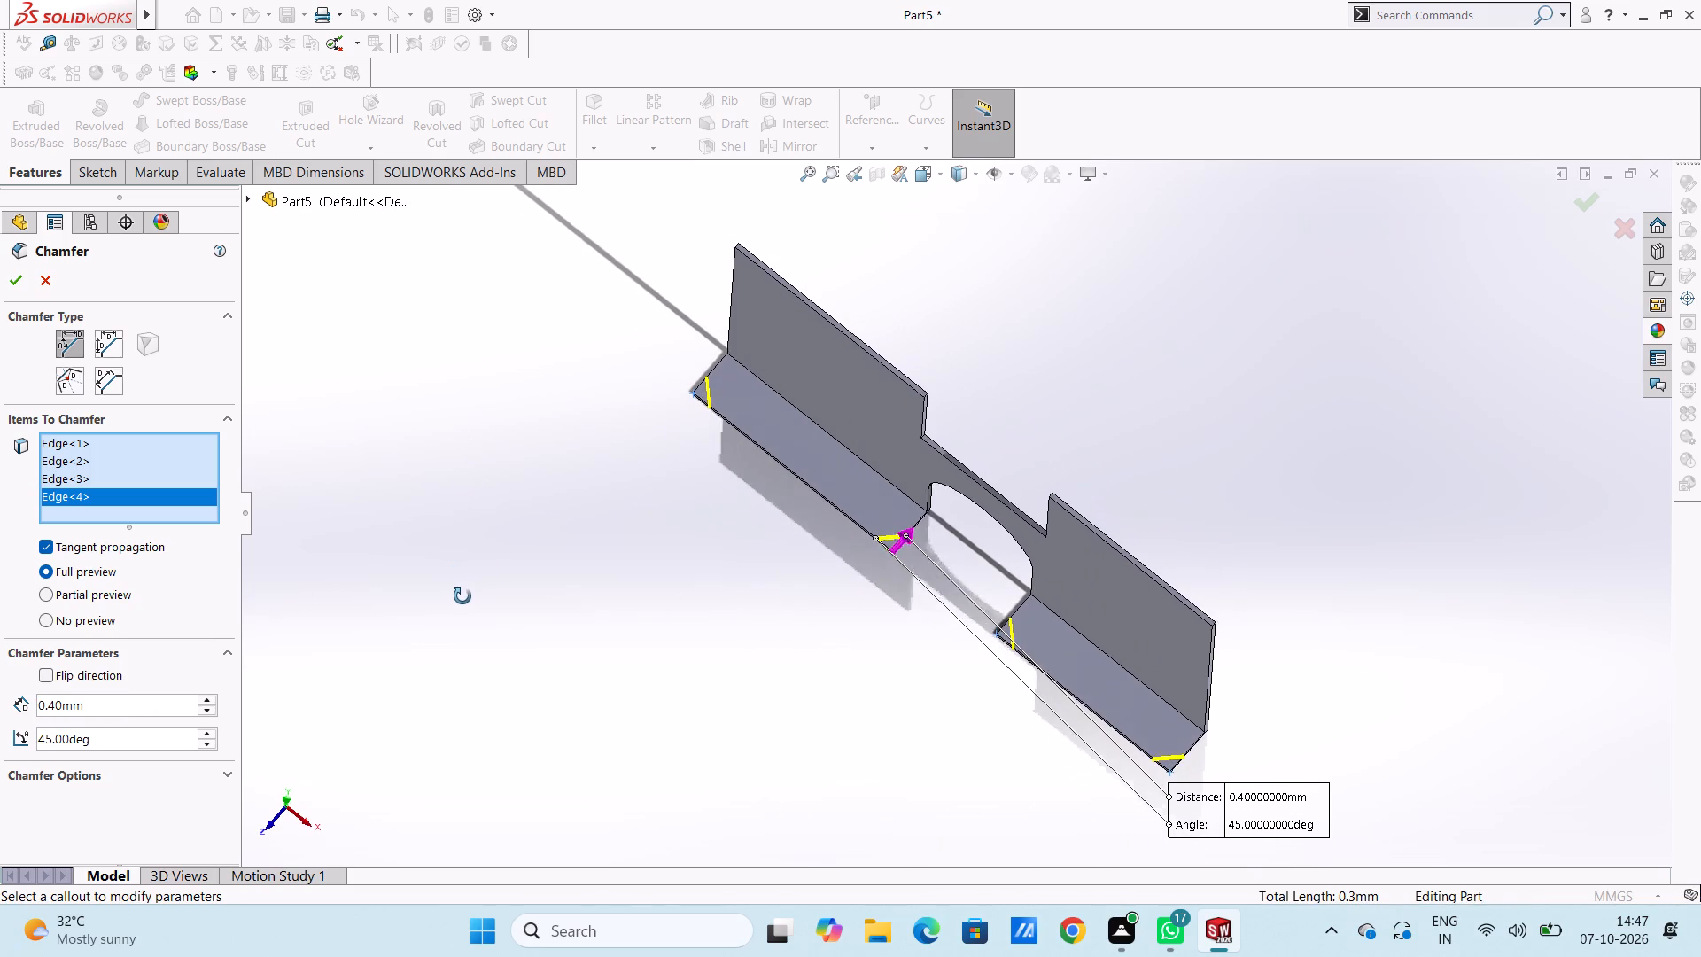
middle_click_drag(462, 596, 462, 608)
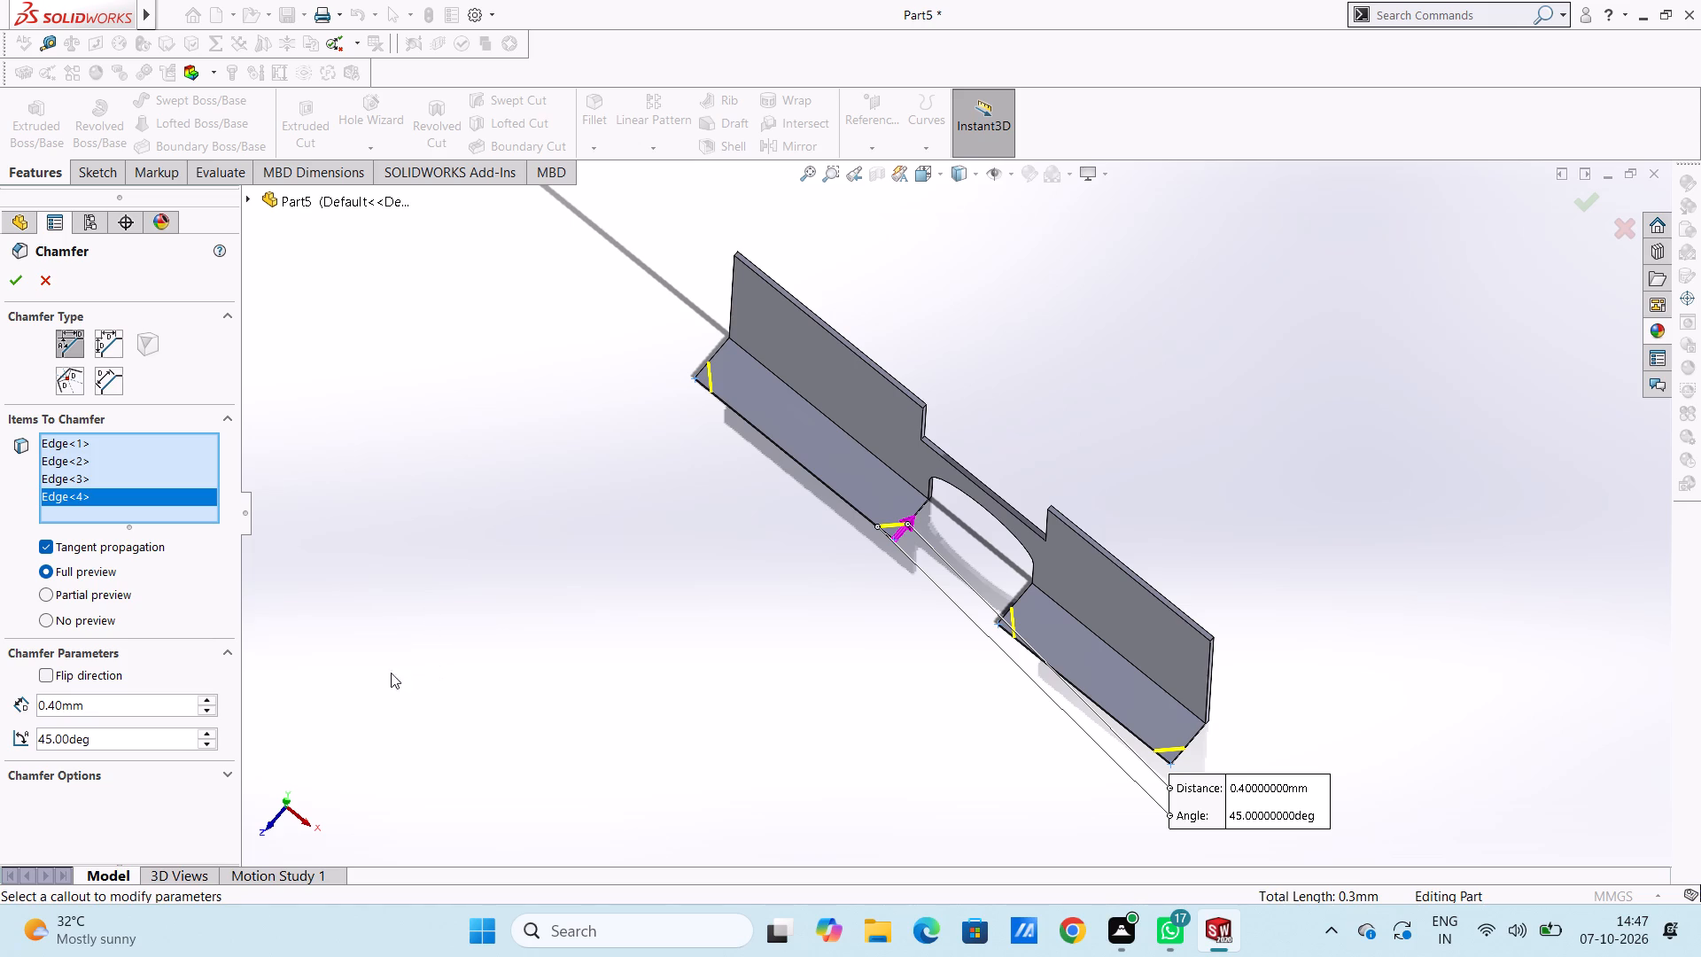
Set the chamfer distance to 0.3 mm at 45 degrees and apply it to the four flange corners.
double_click(168, 699)
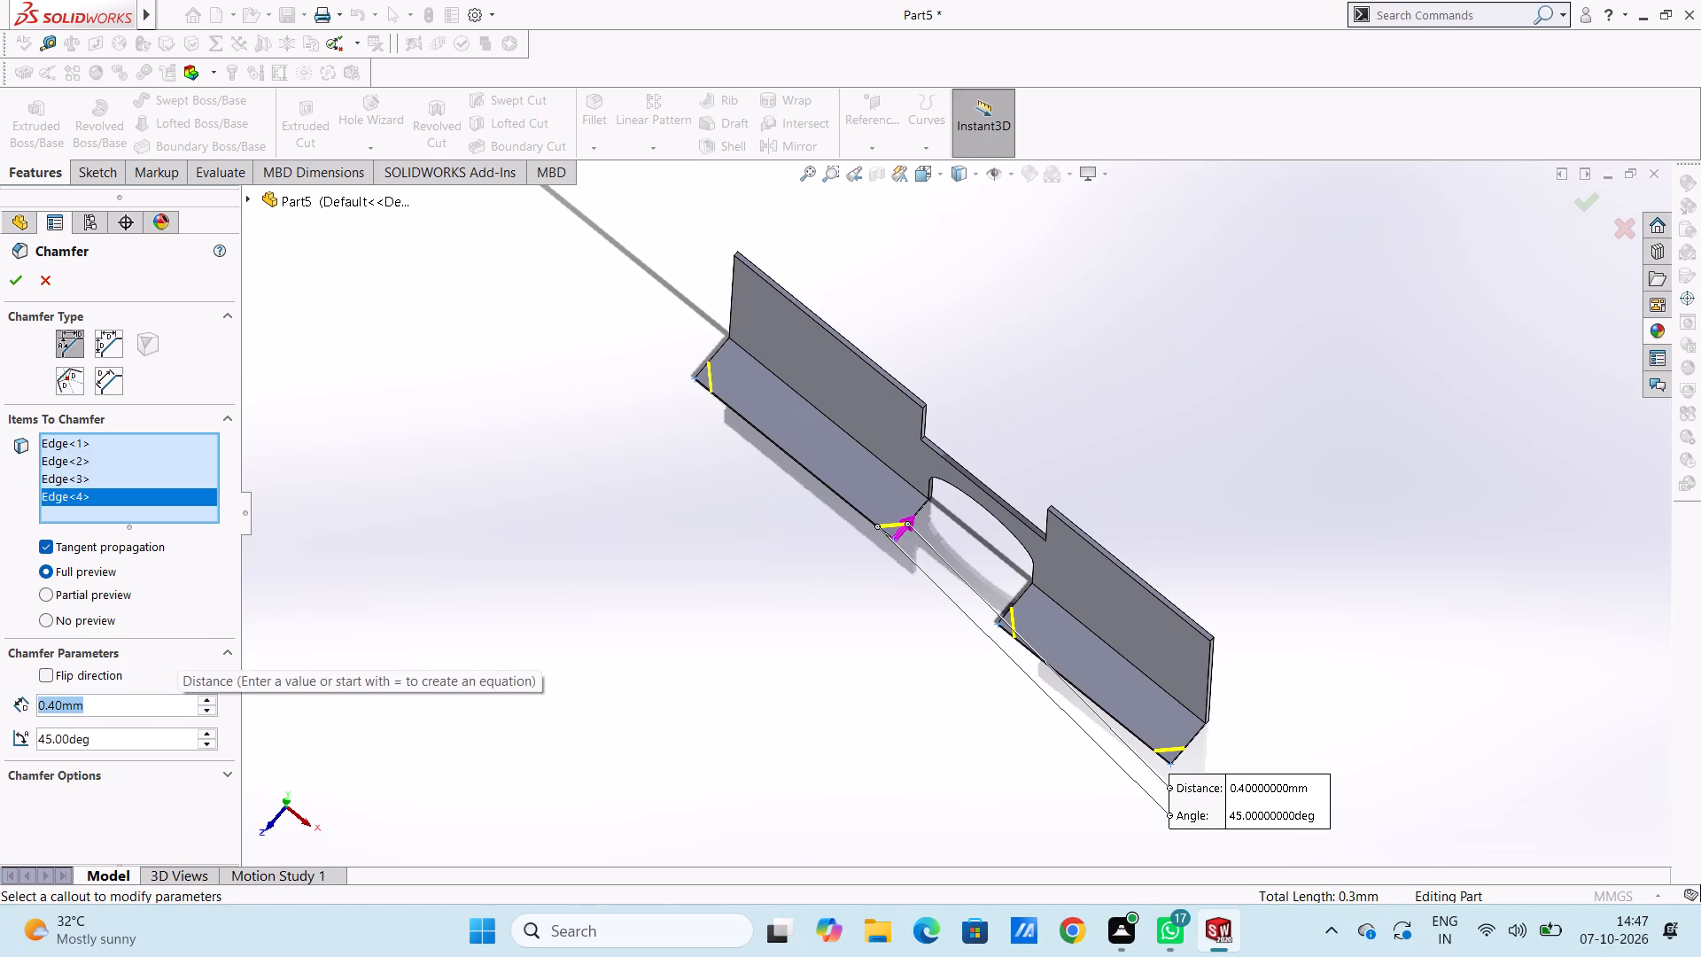
type("0.3")
key("Return")
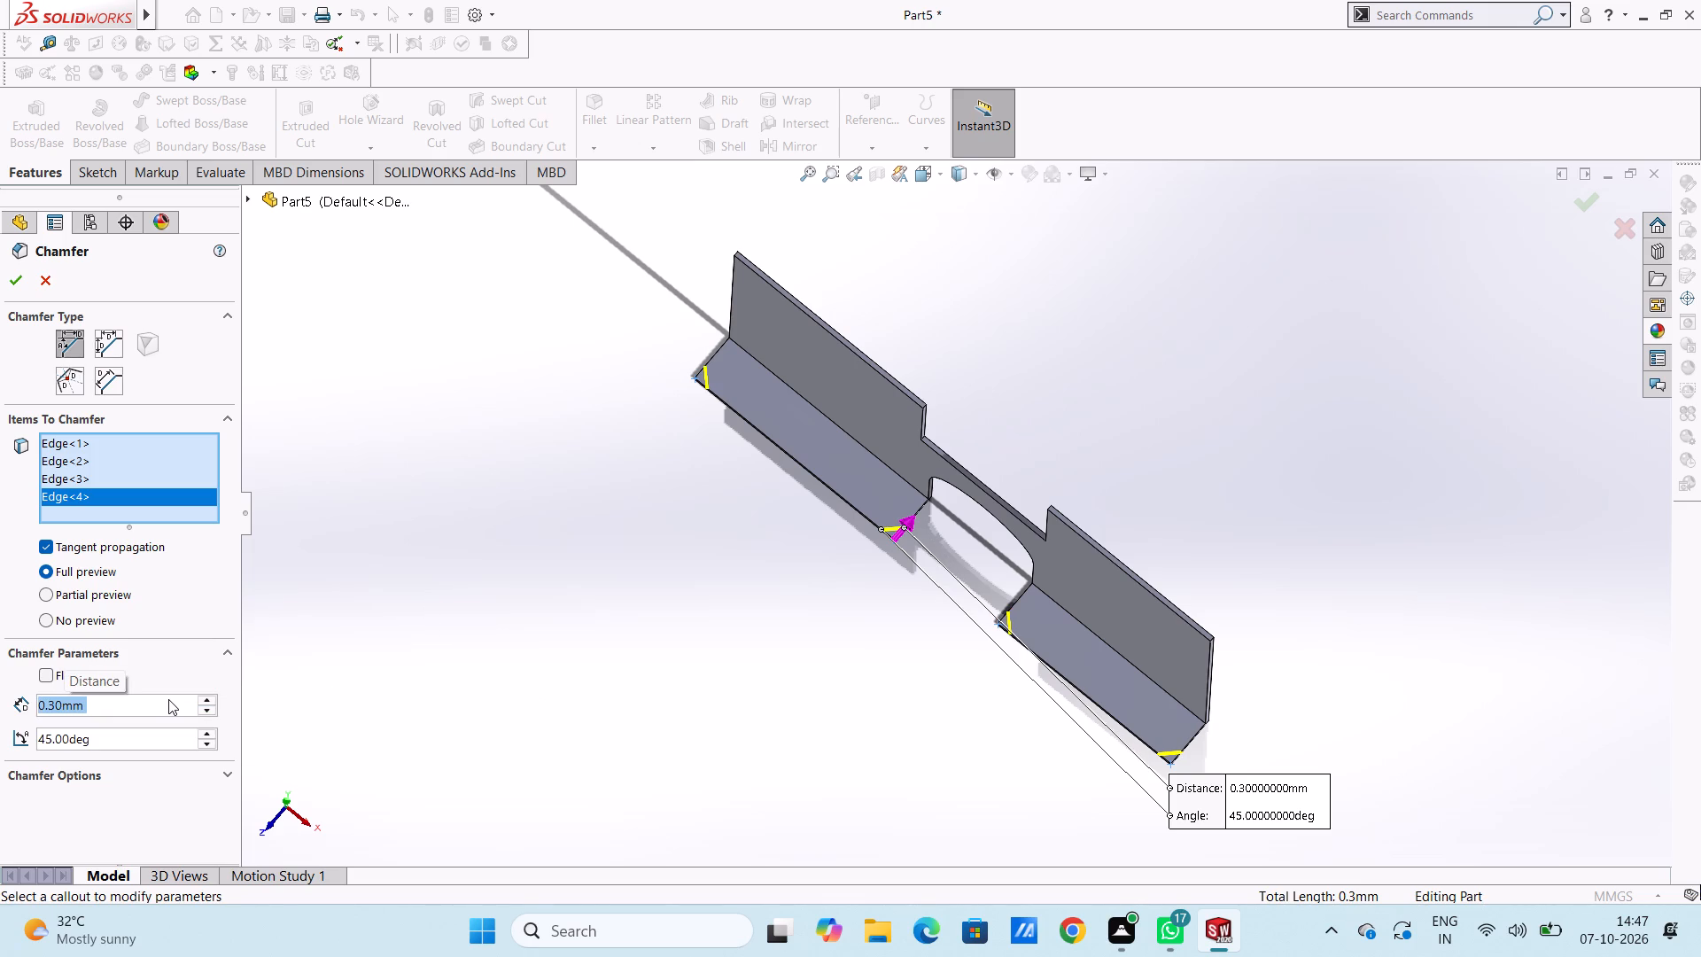
left_click(23, 284)
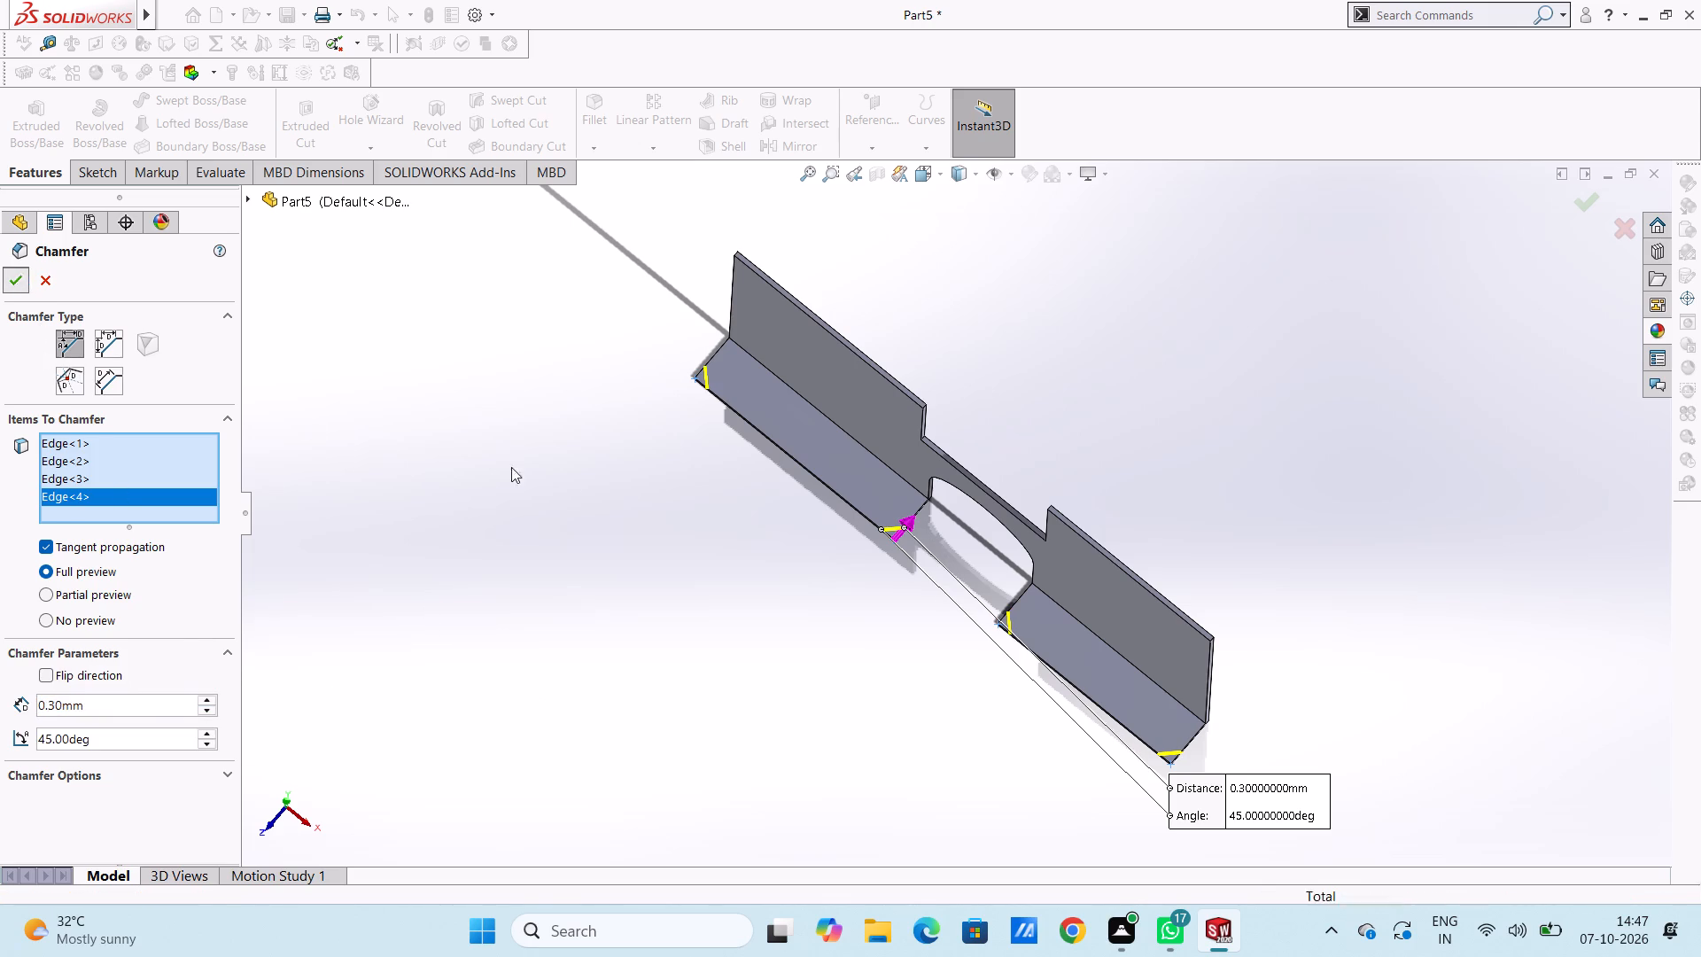
left_click(575, 492)
Examine the chamfered flange corners and the plate from several angles.
middle_click_drag(629, 537, 641, 492)
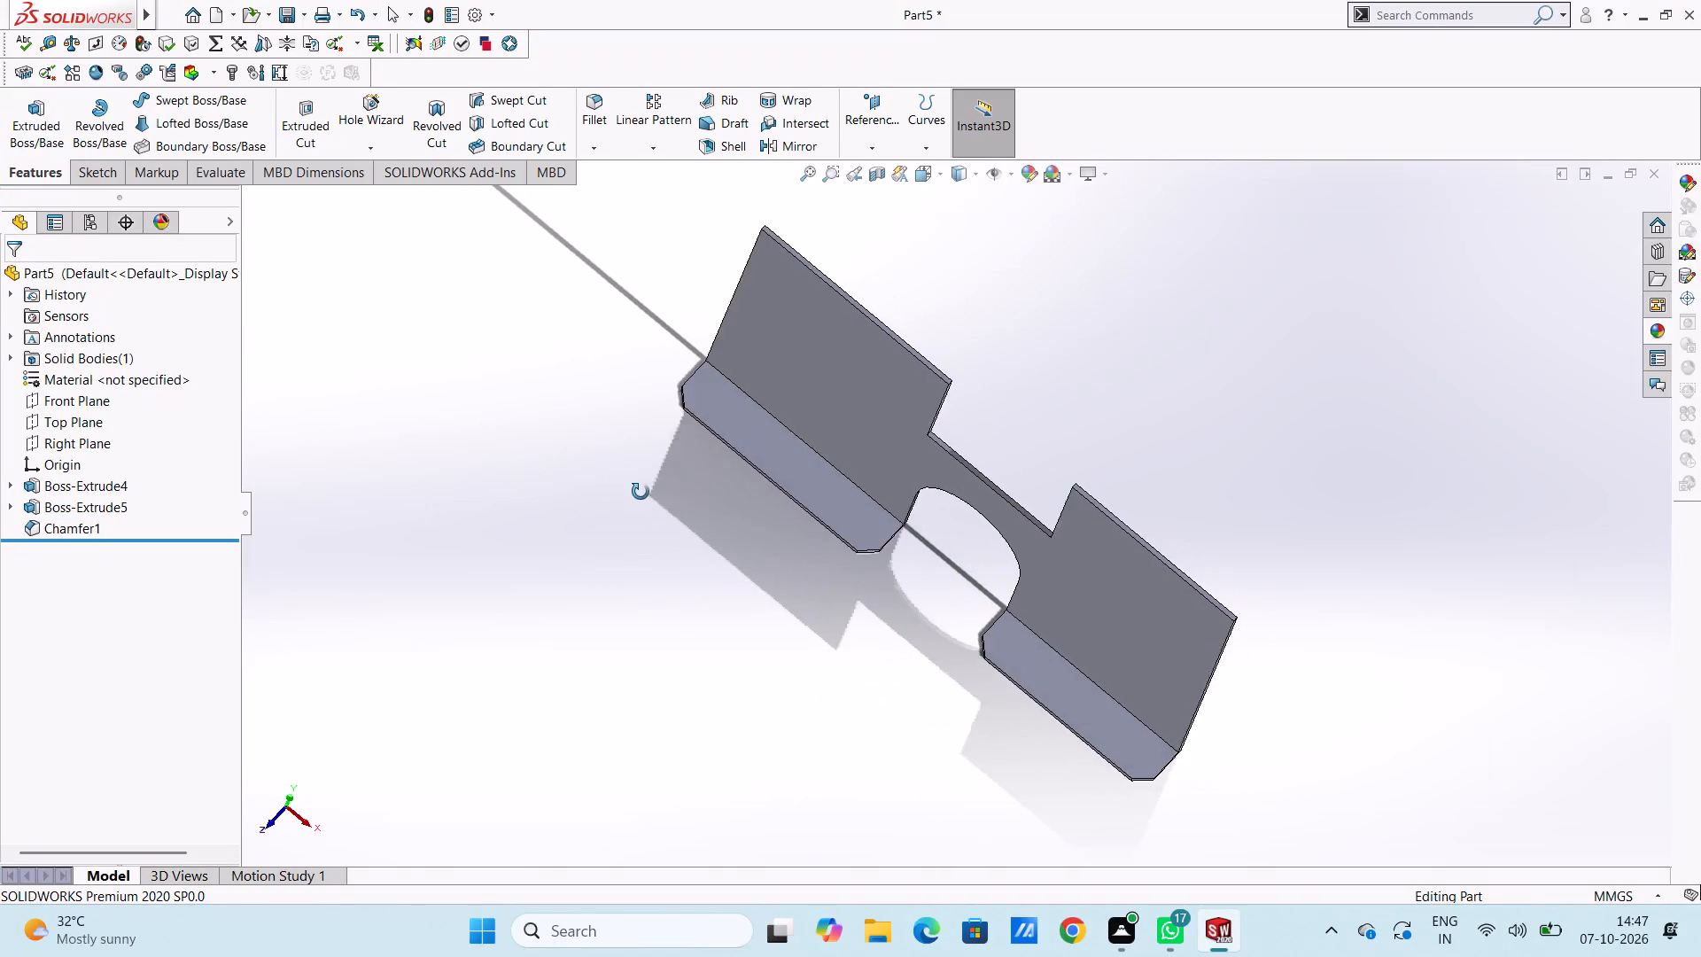
middle_click_drag(641, 492, 639, 491)
scroll(652, 518, "up", 4)
middle_click_drag(791, 564, 775, 498)
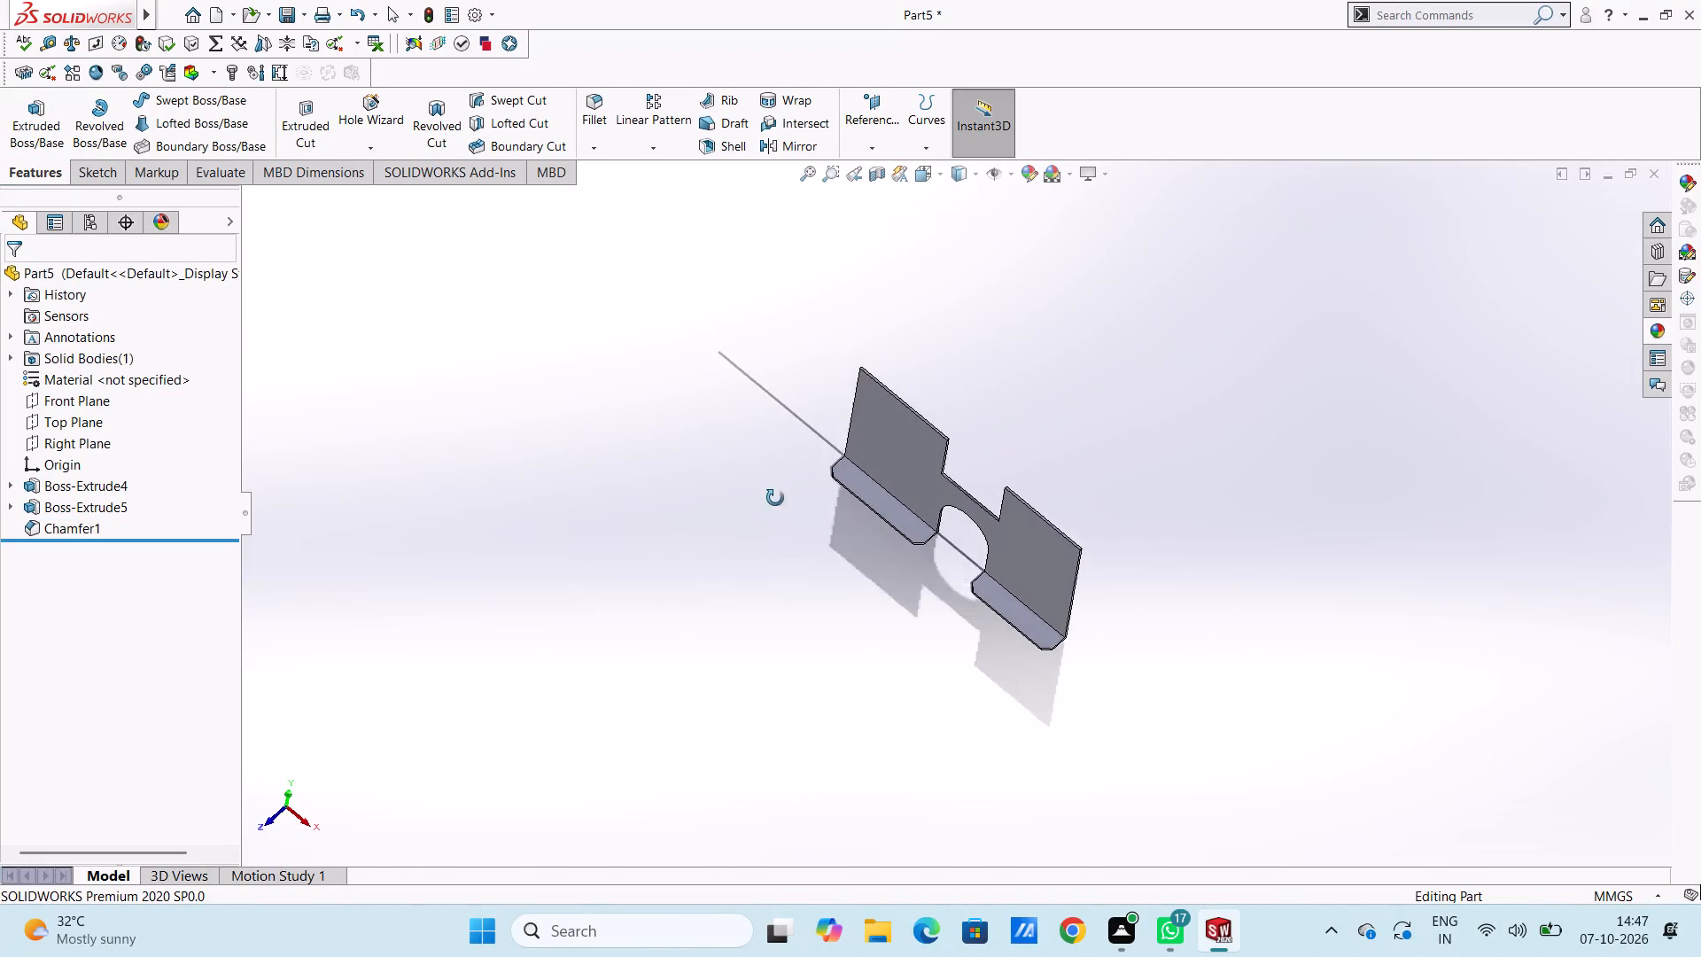
middle_click_drag(775, 498, 747, 432)
middle_click_drag(815, 611, 772, 603)
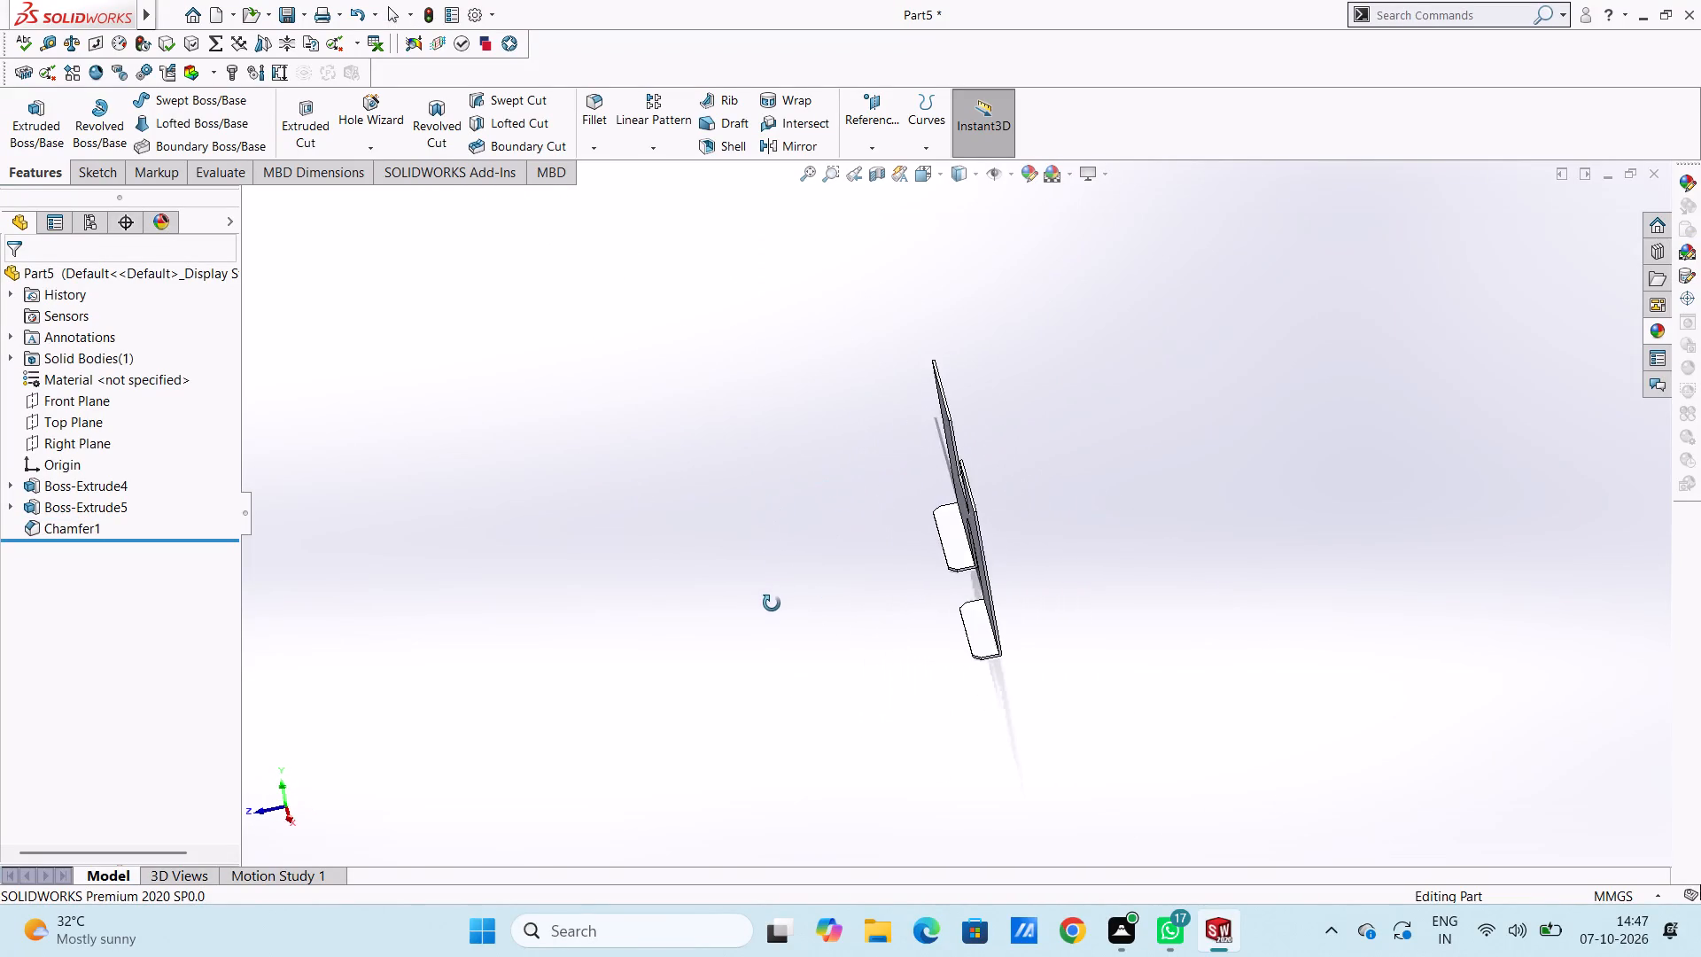
middle_click_drag(772, 603, 794, 649)
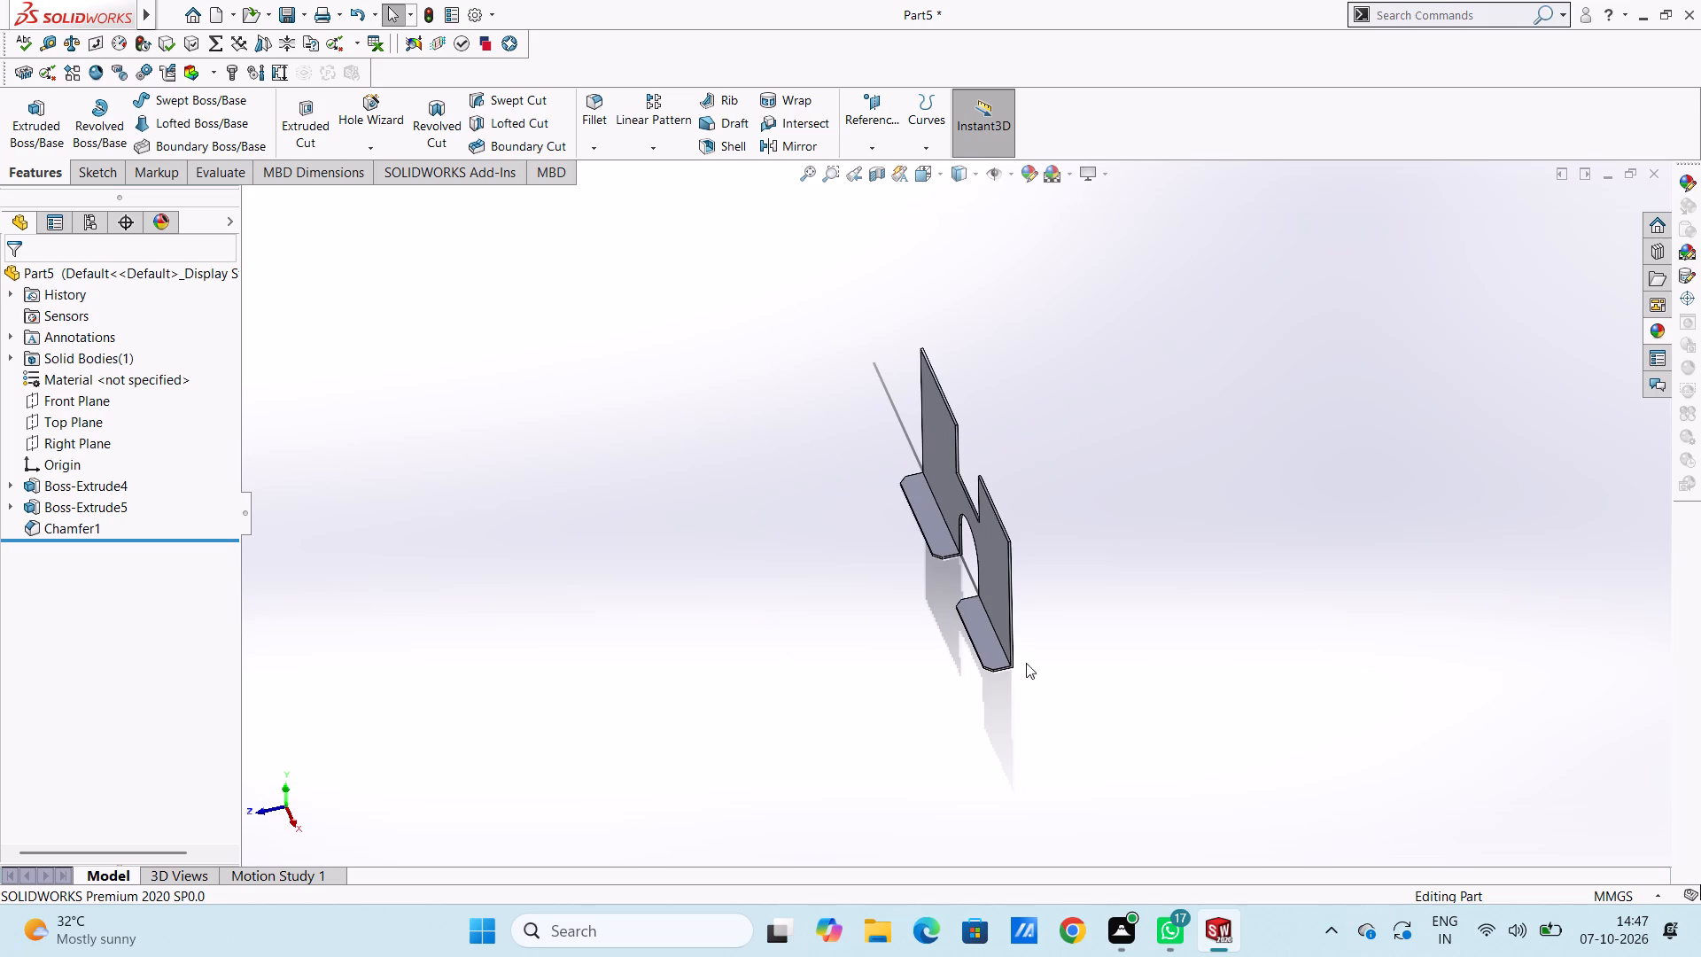
Start a fillet on the inner bend edge of the flange right of the arch and try a 0.2 mm radius.
middle_click_drag(1088, 650, 1084, 576)
scroll(1020, 643, "down", 6)
scroll(1024, 474, "down", 3)
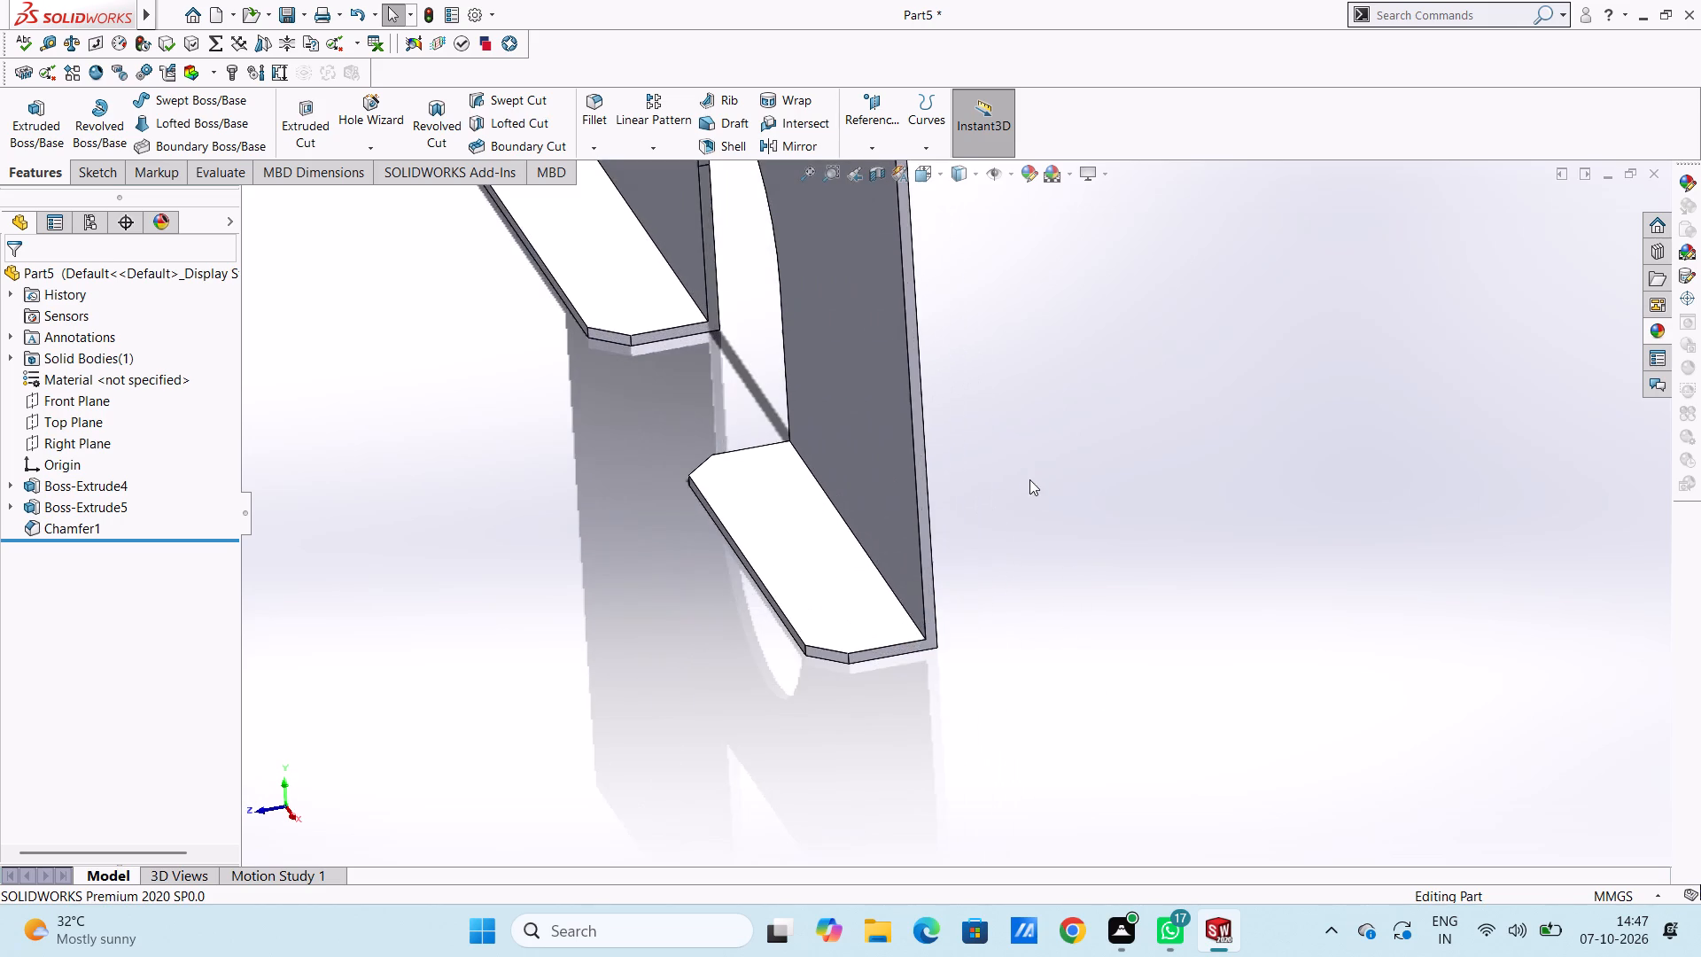
middle_click_drag(1050, 486, 1072, 513)
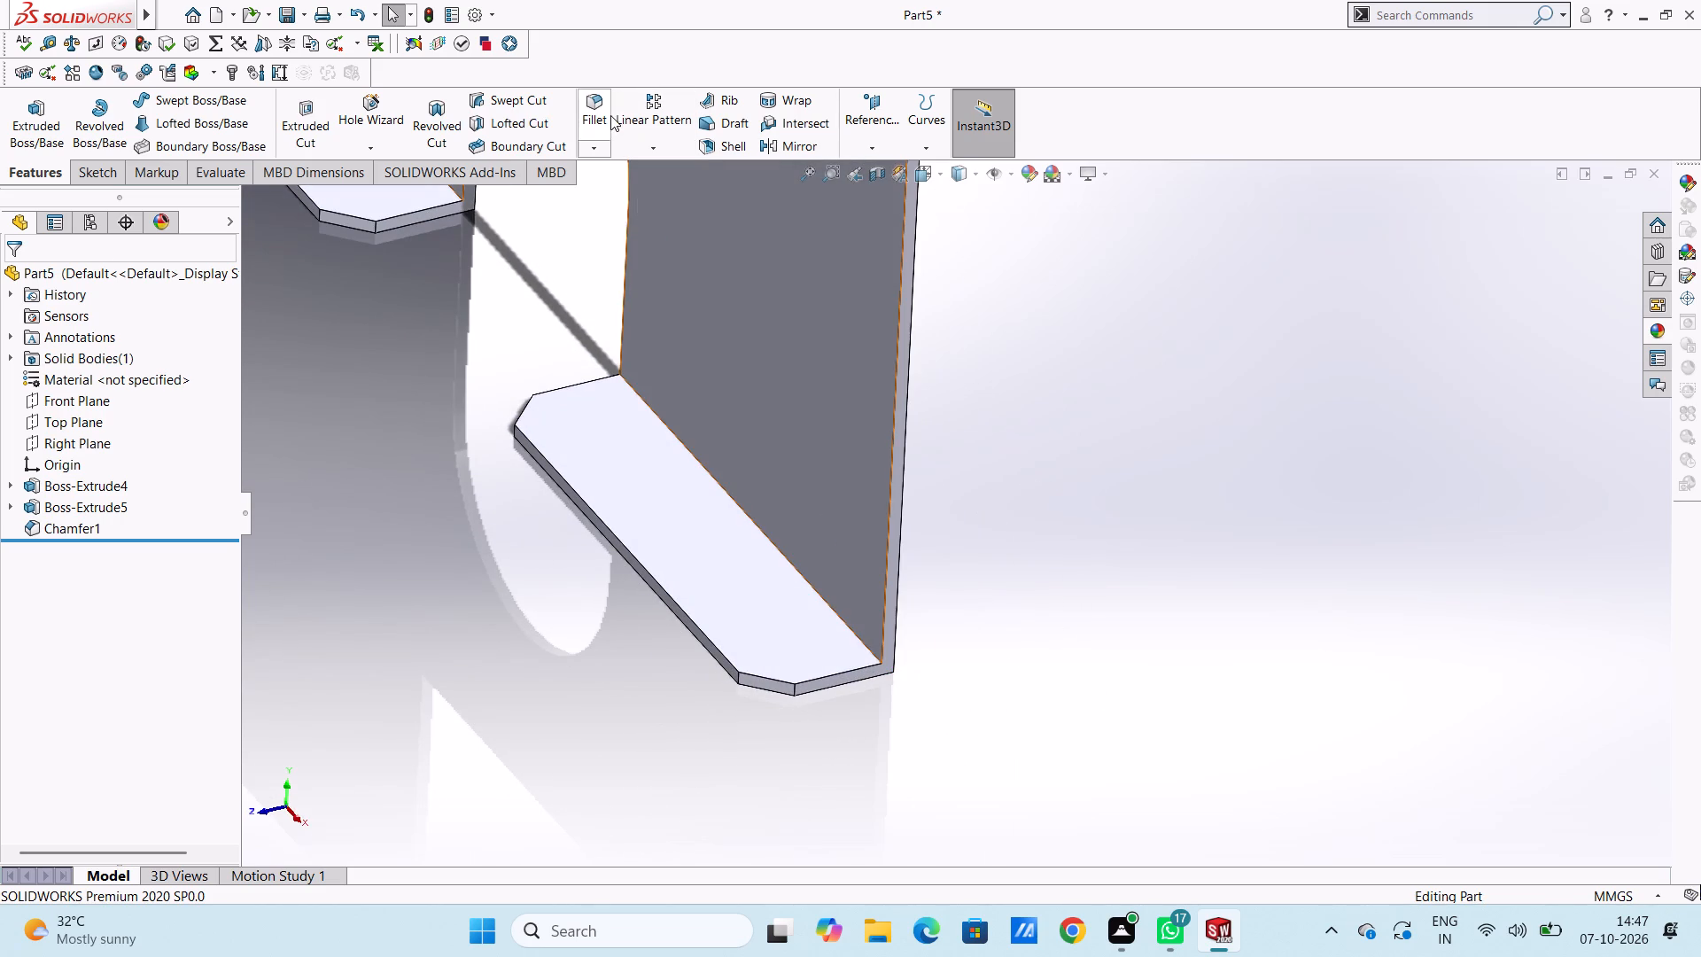
left_click(589, 112)
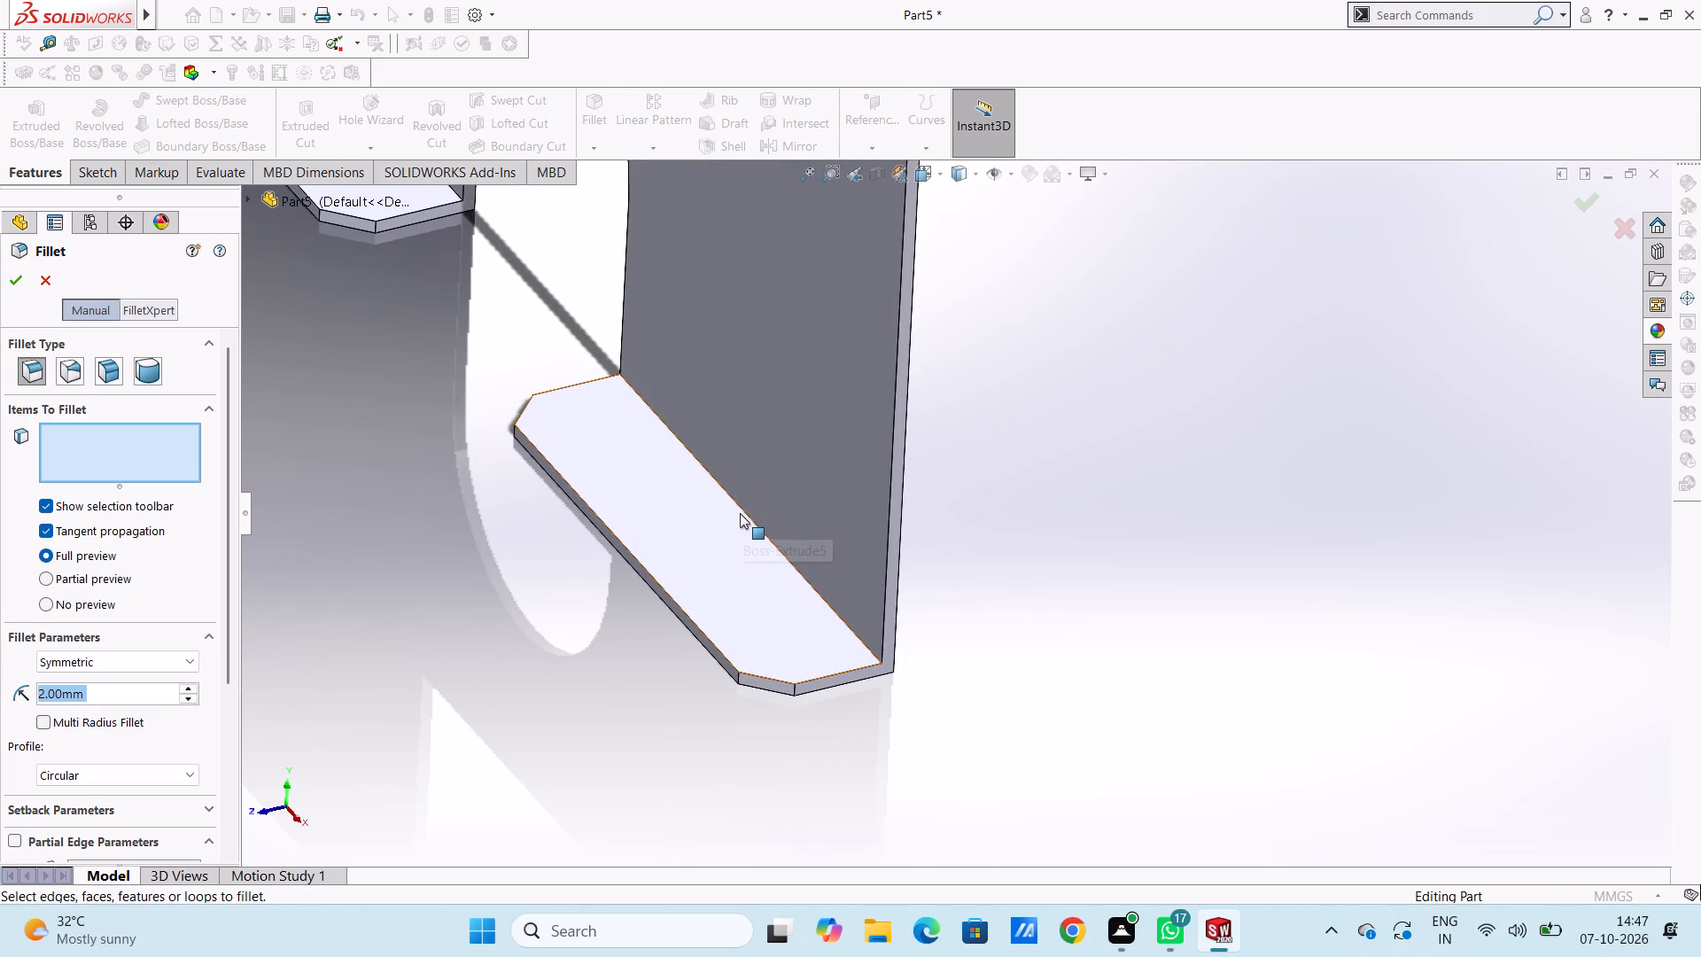
left_click(745, 516)
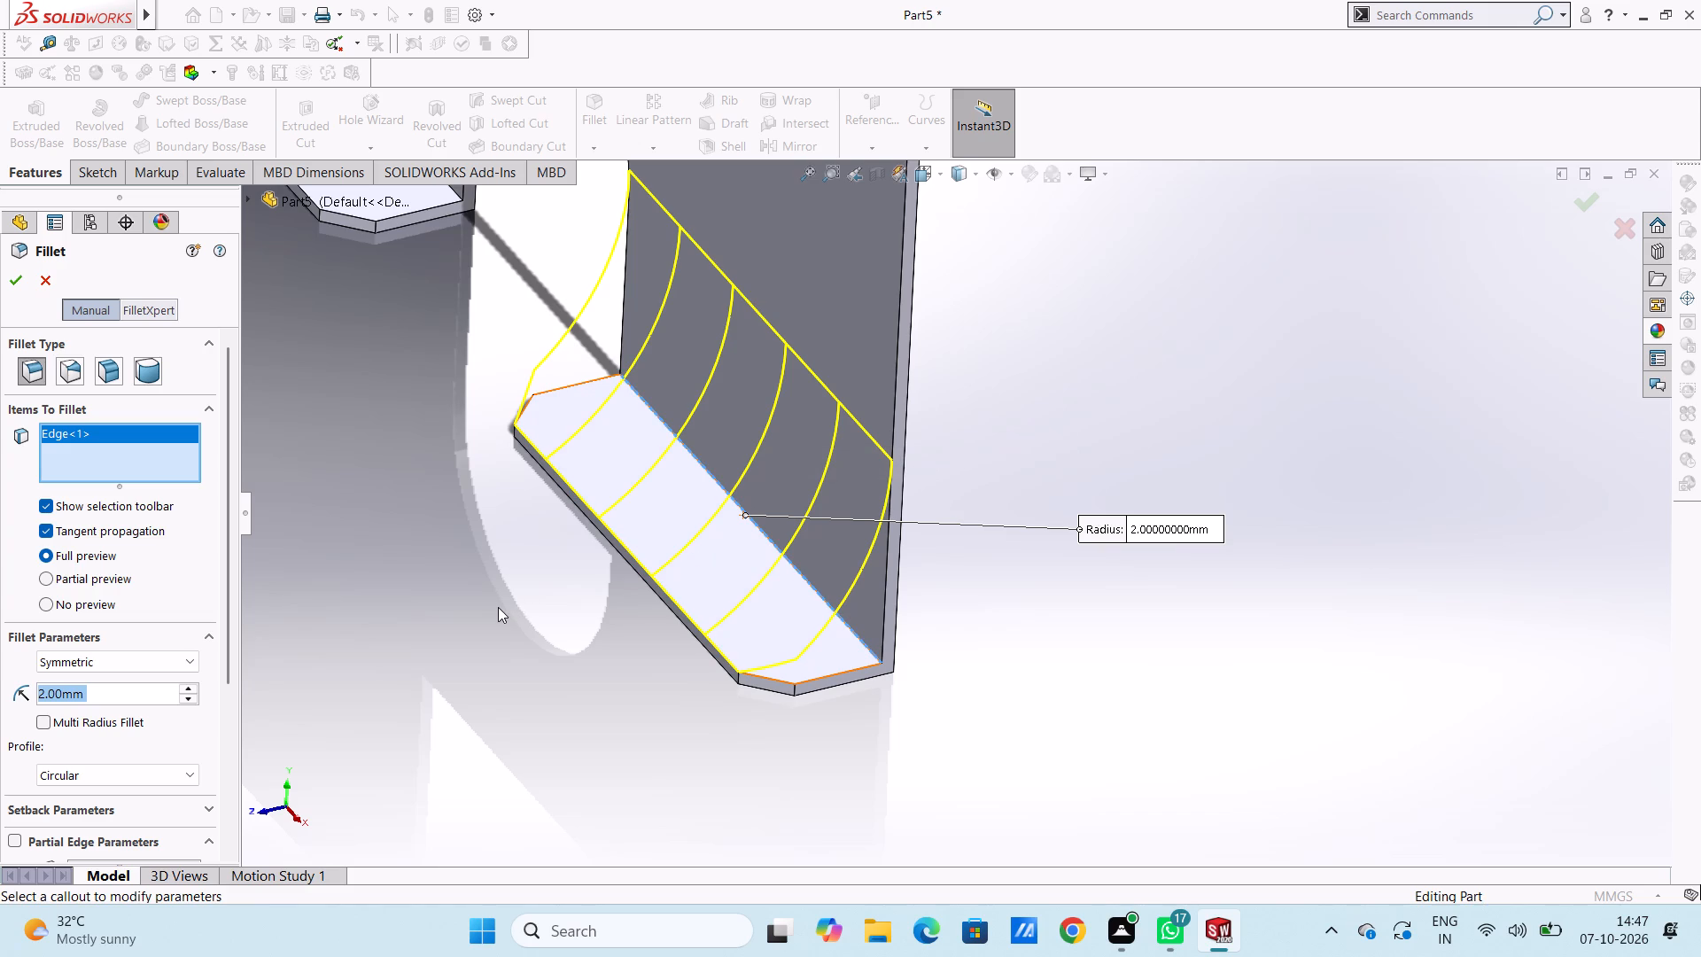
type("0.2")
key("Return")
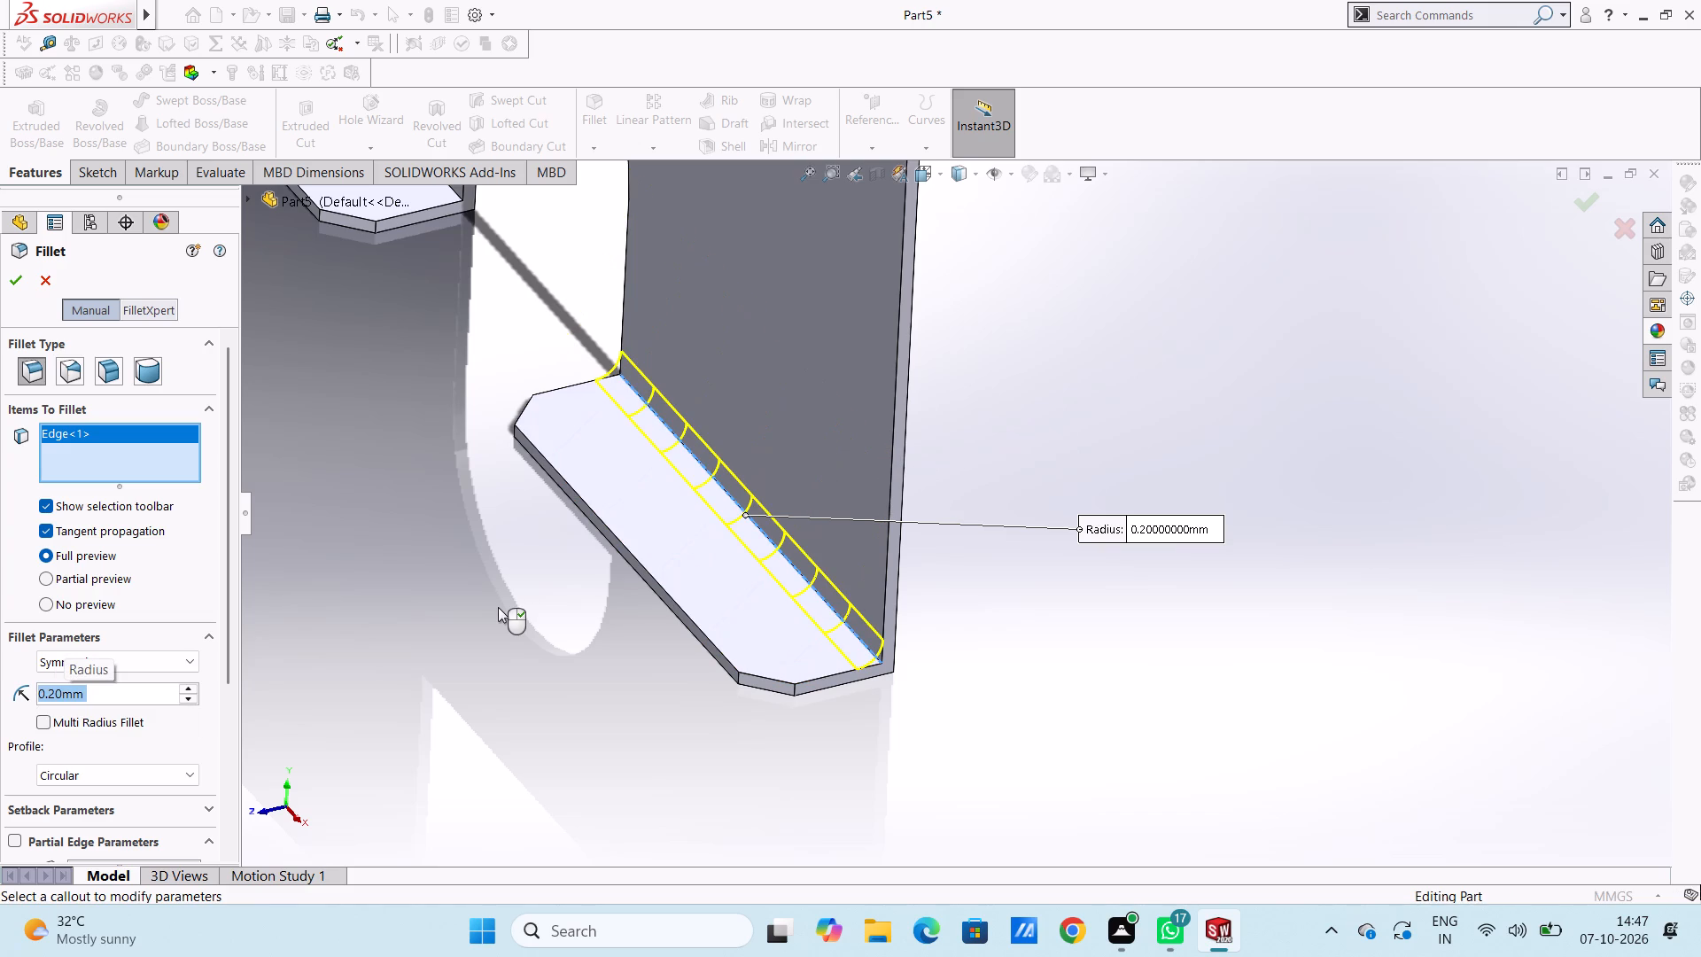
middle_click_drag(560, 640, 524, 598)
middle_click(524, 598)
middle_click(524, 598)
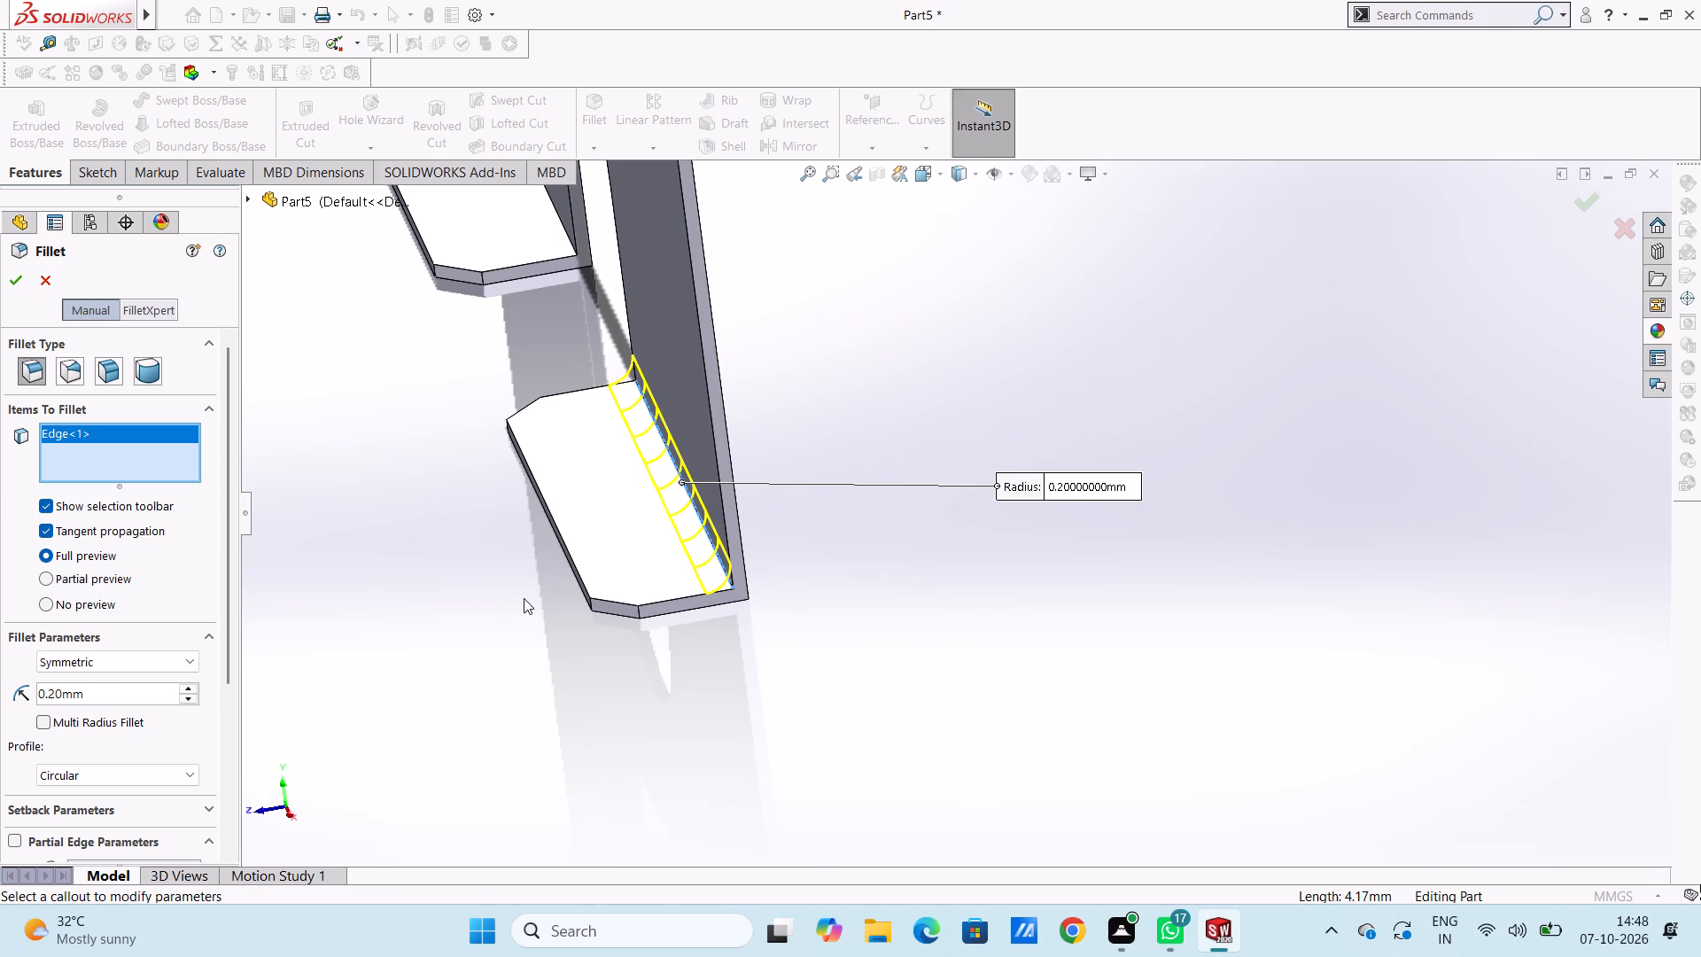
Set the fillet radius to 0.1 mm and add the outer bottom bend edges of both flanges.
double_click(155, 688)
type("0.1")
key("Return")
scroll(137, 684, "down", 1)
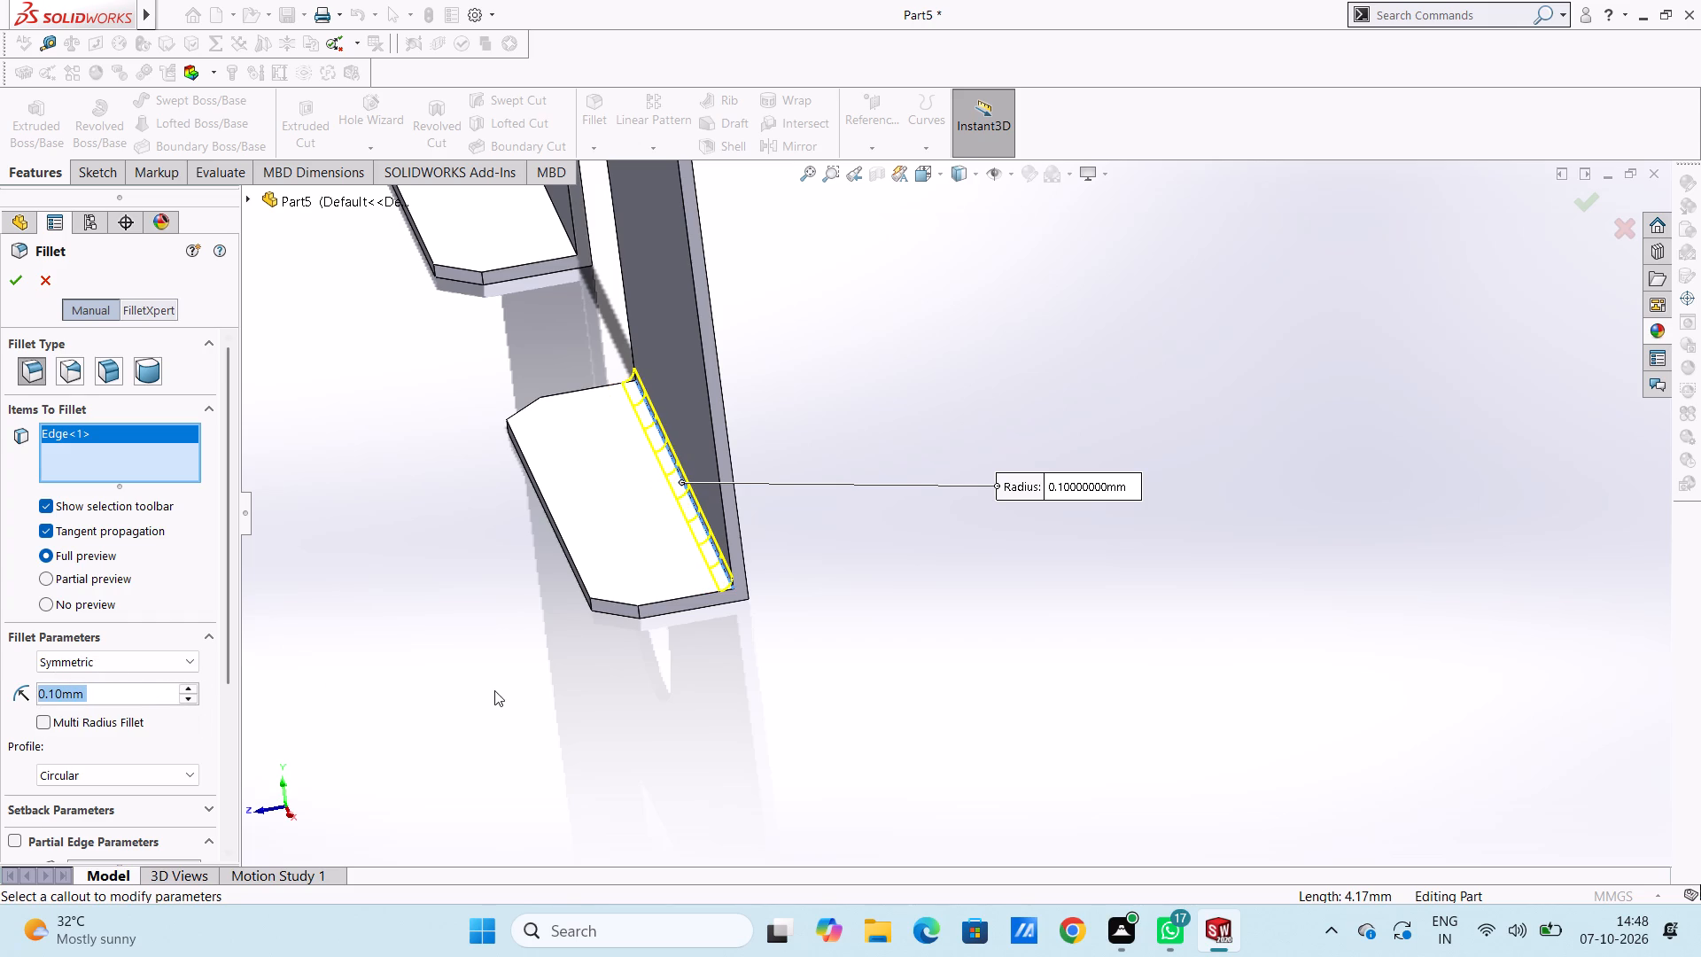
middle_click_drag(513, 702, 485, 610)
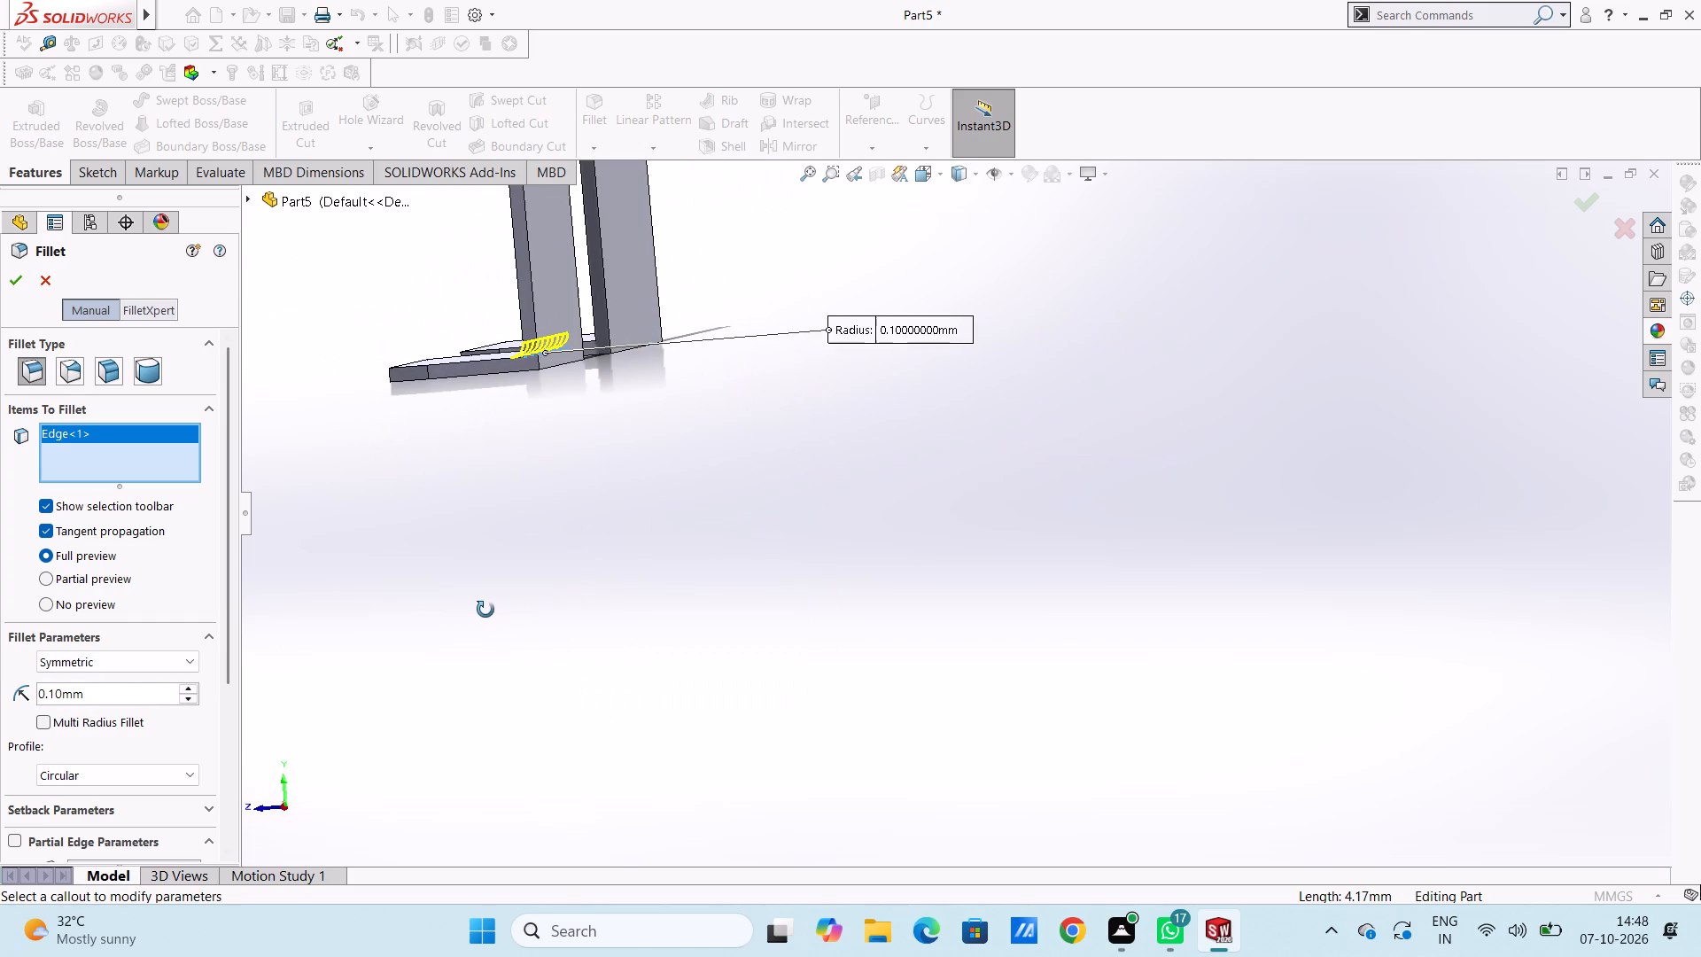
middle_click_drag(485, 610, 489, 612)
scroll(571, 404, "down", 2)
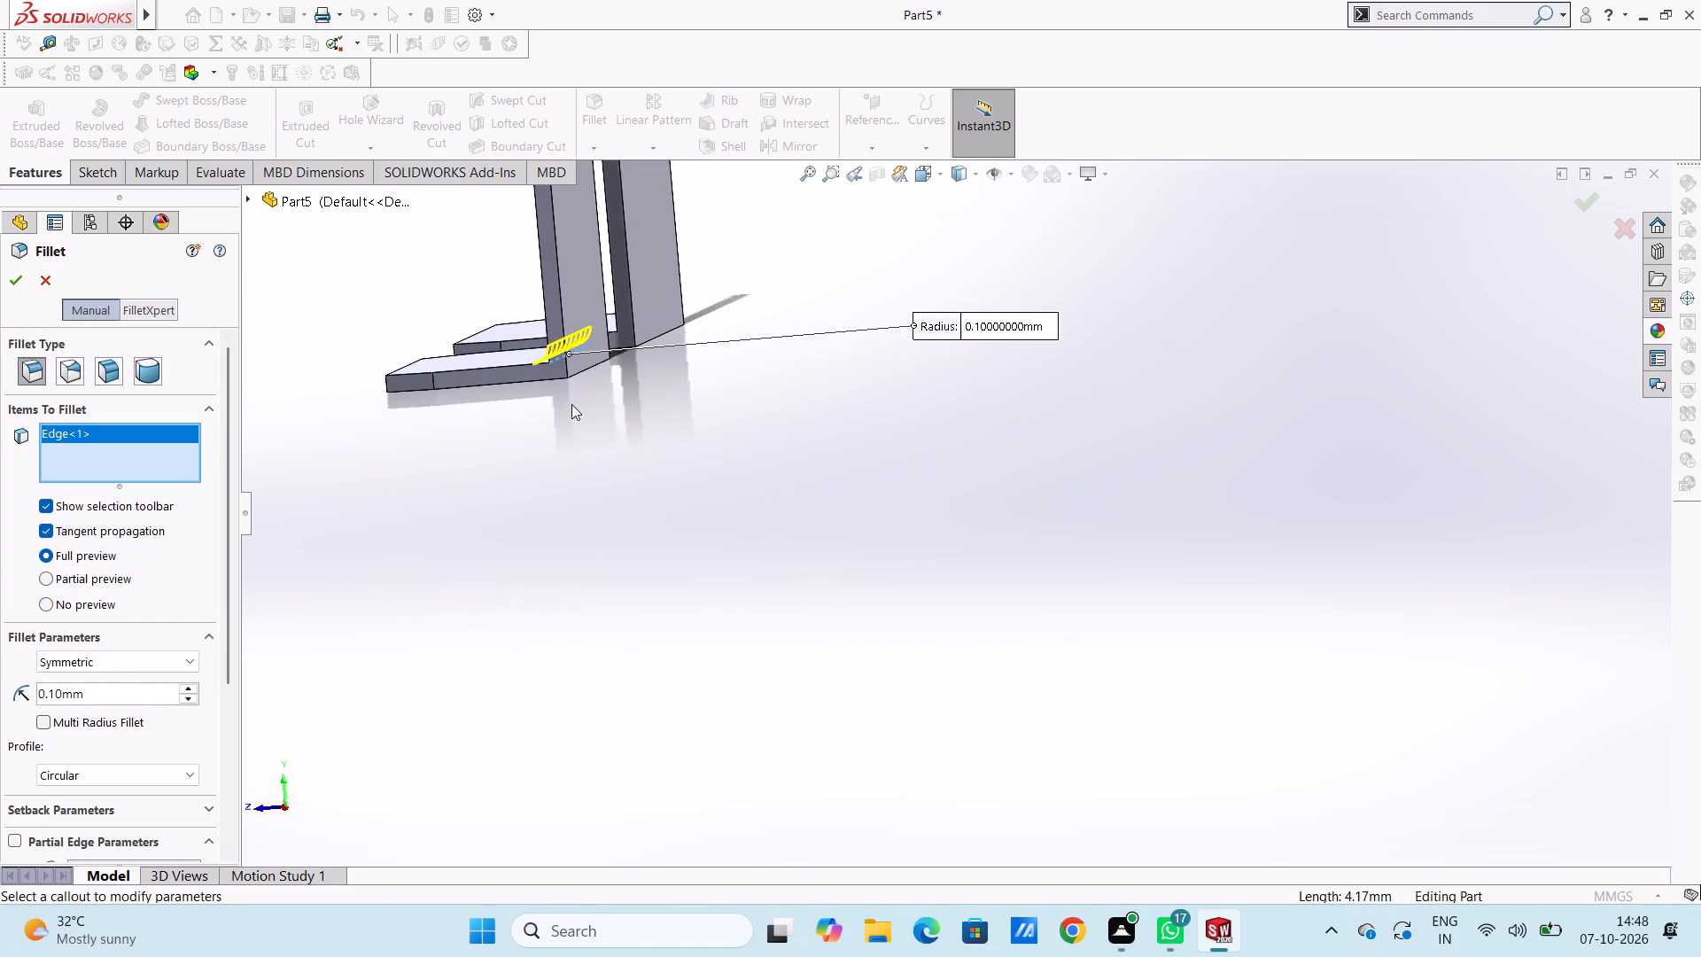
scroll(571, 404, "down", 3)
left_click(674, 377)
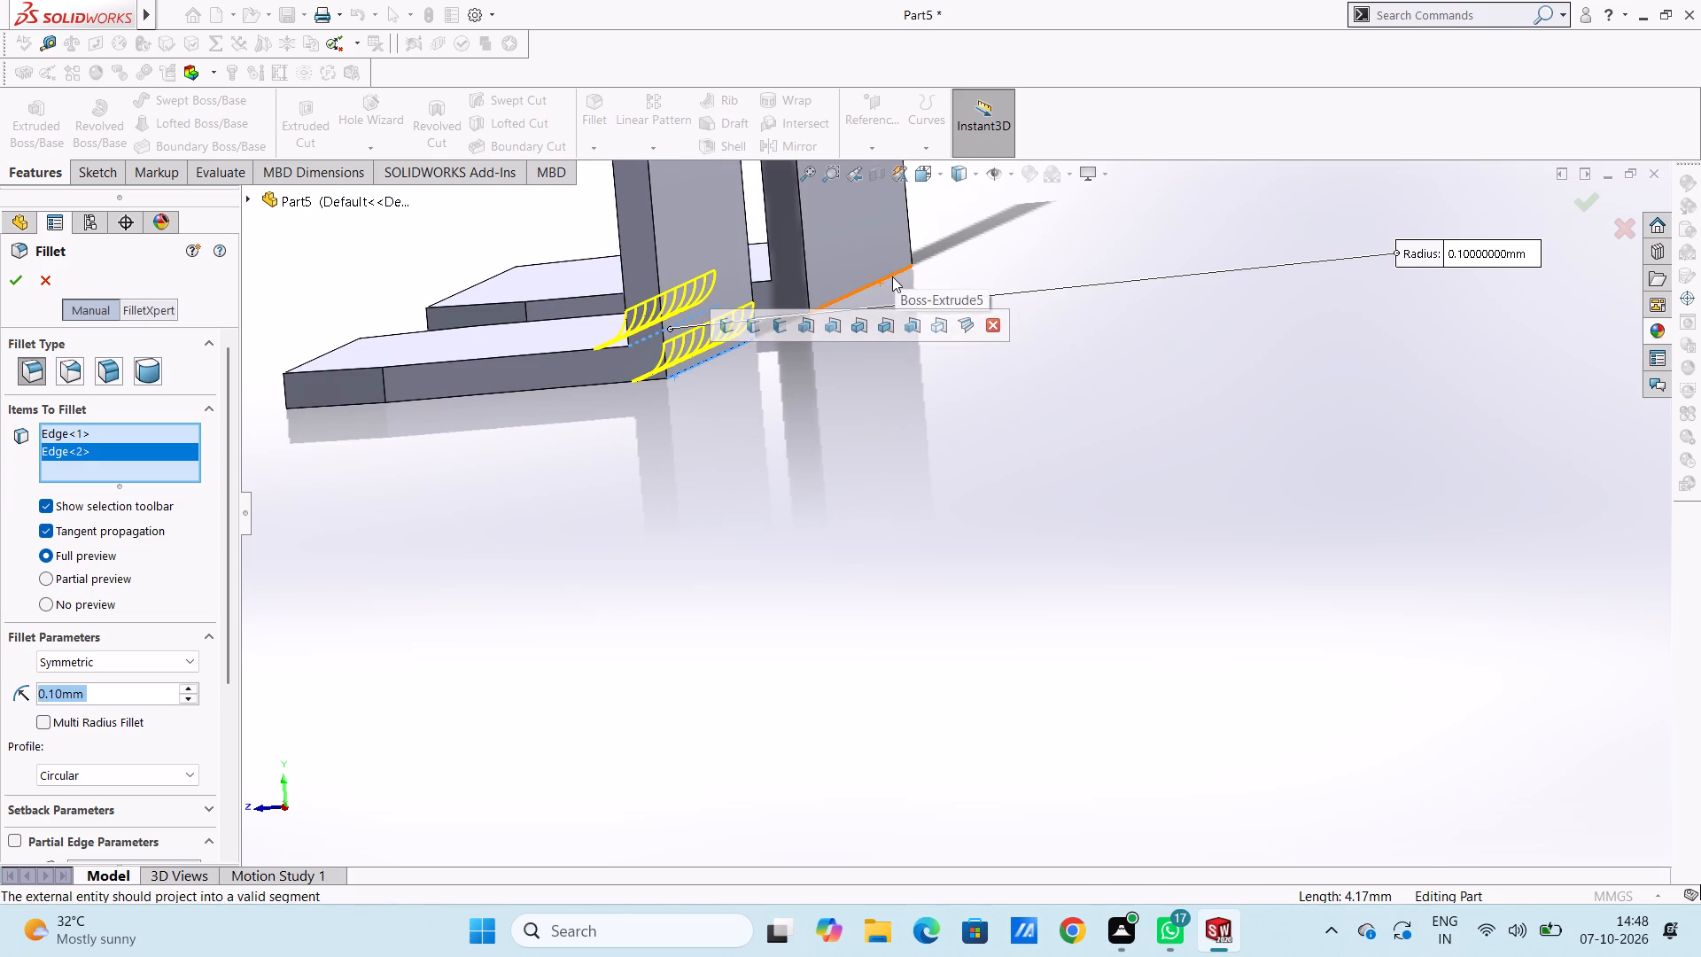
left_click(892, 276)
Add the inner bend edge of the flange left of the arch and apply the 0.1 mm fillet.
scroll(922, 326, "up", 3)
middle_click_drag(909, 427, 933, 421)
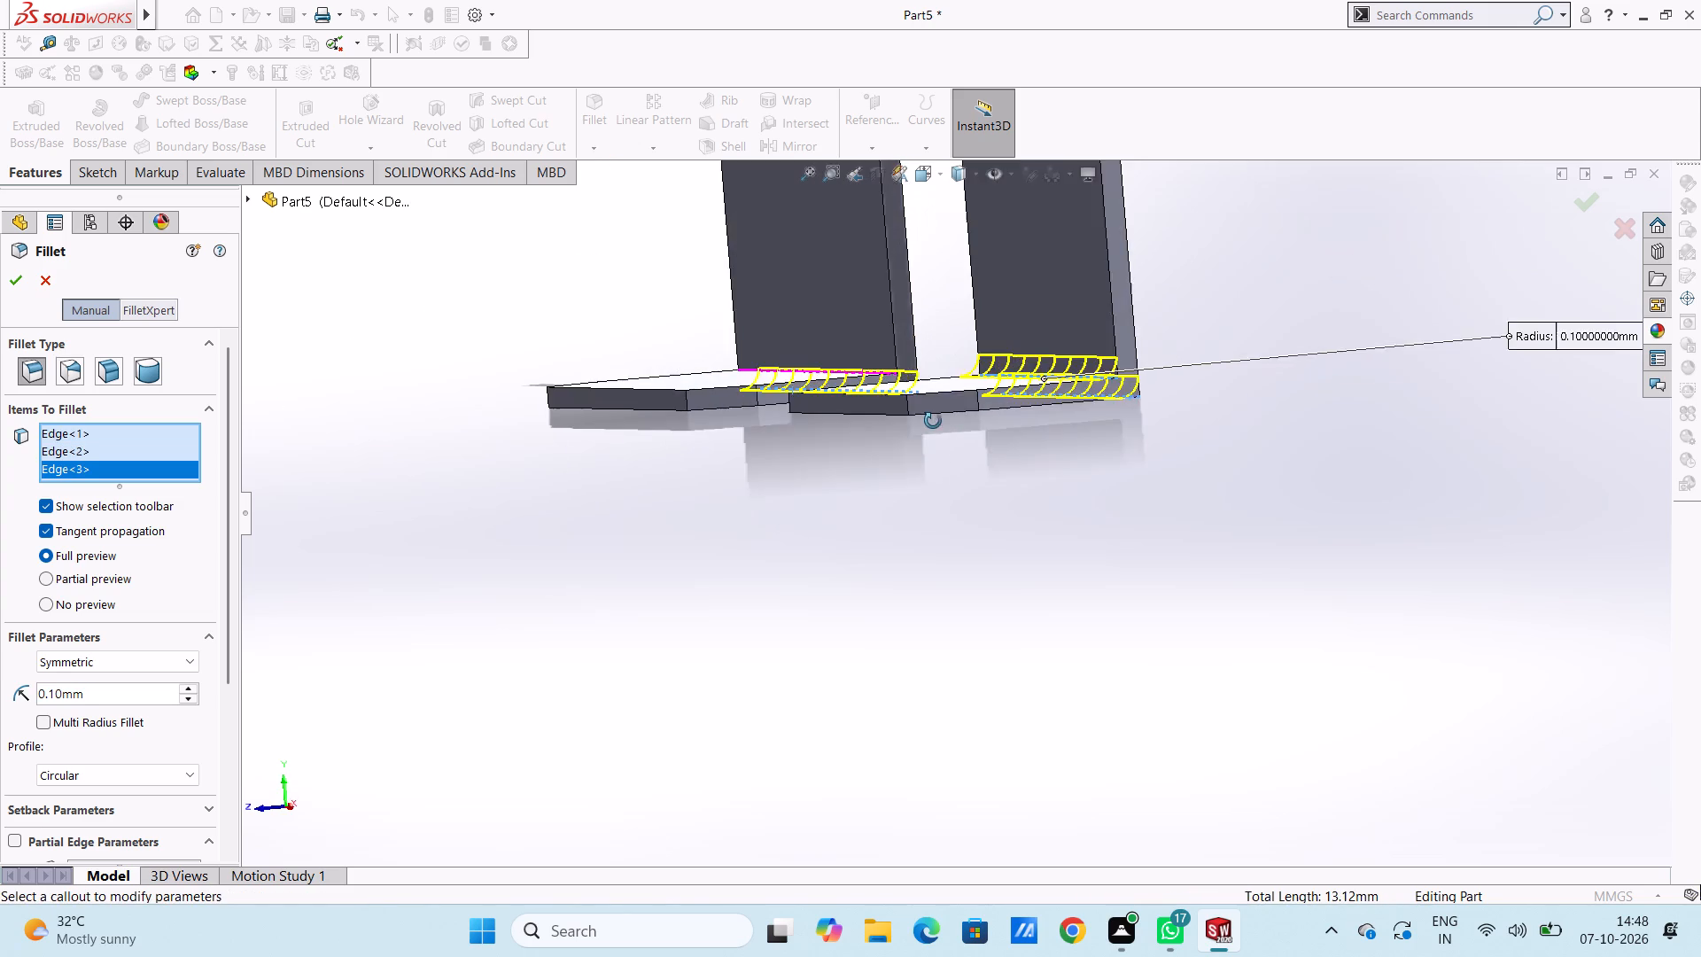
middle_click_drag(933, 421, 944, 480)
scroll(890, 370, "down", 4)
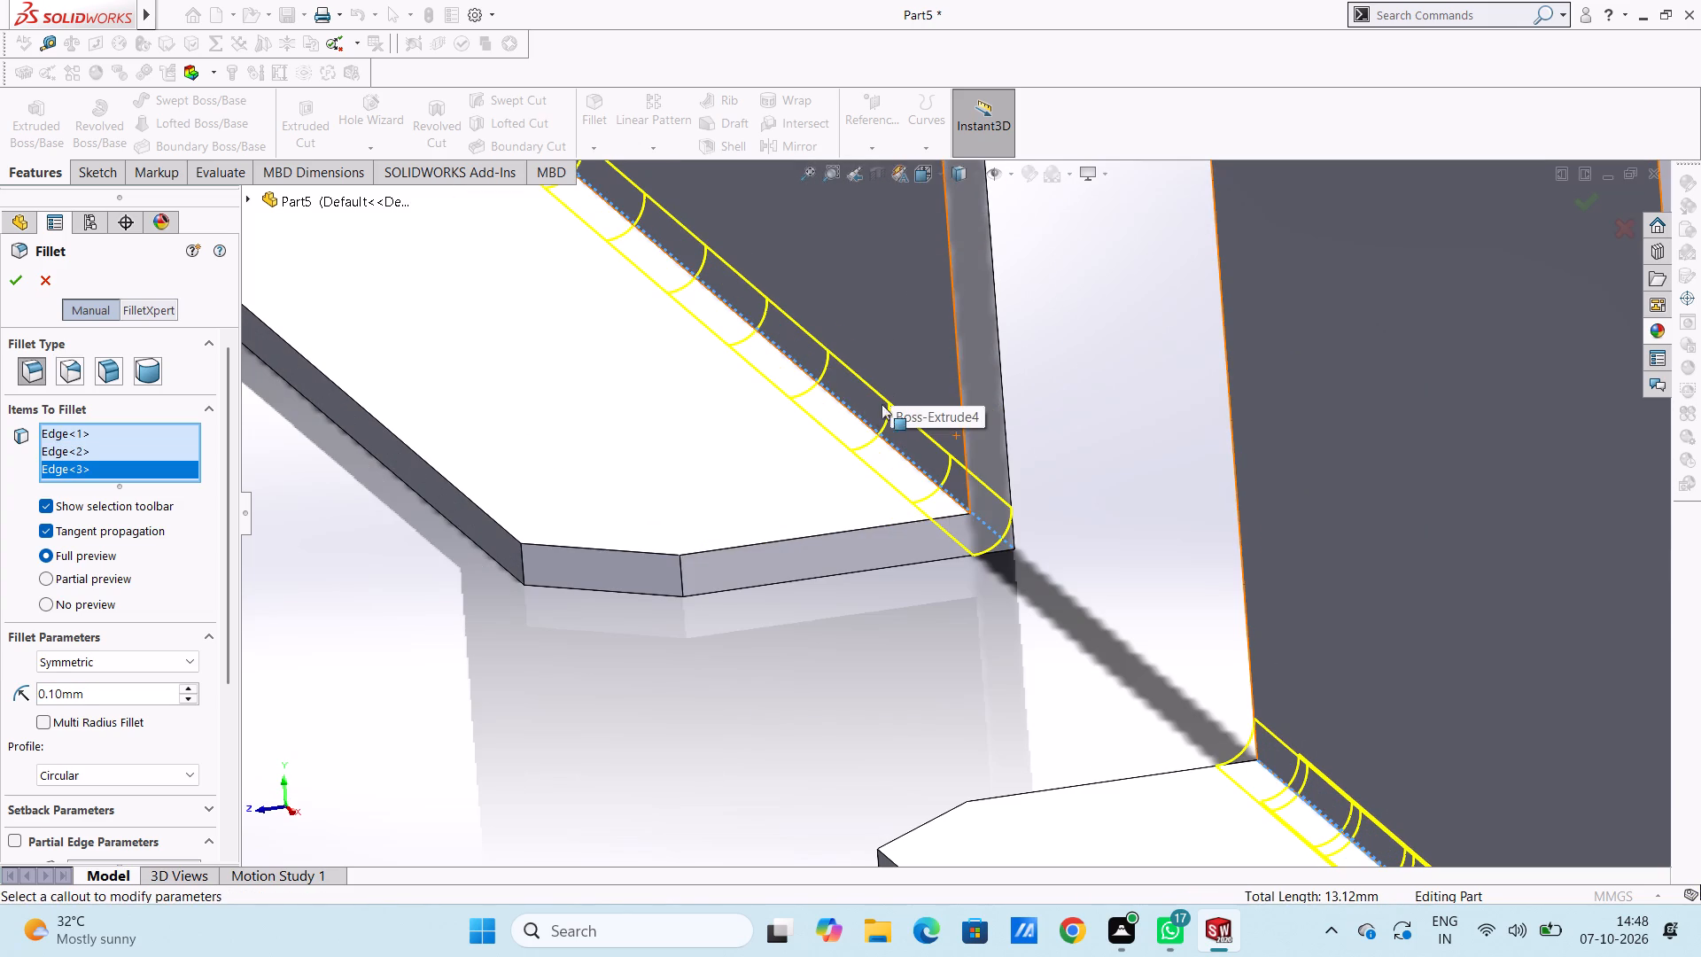
left_click(866, 428)
scroll(791, 596, "up", 5)
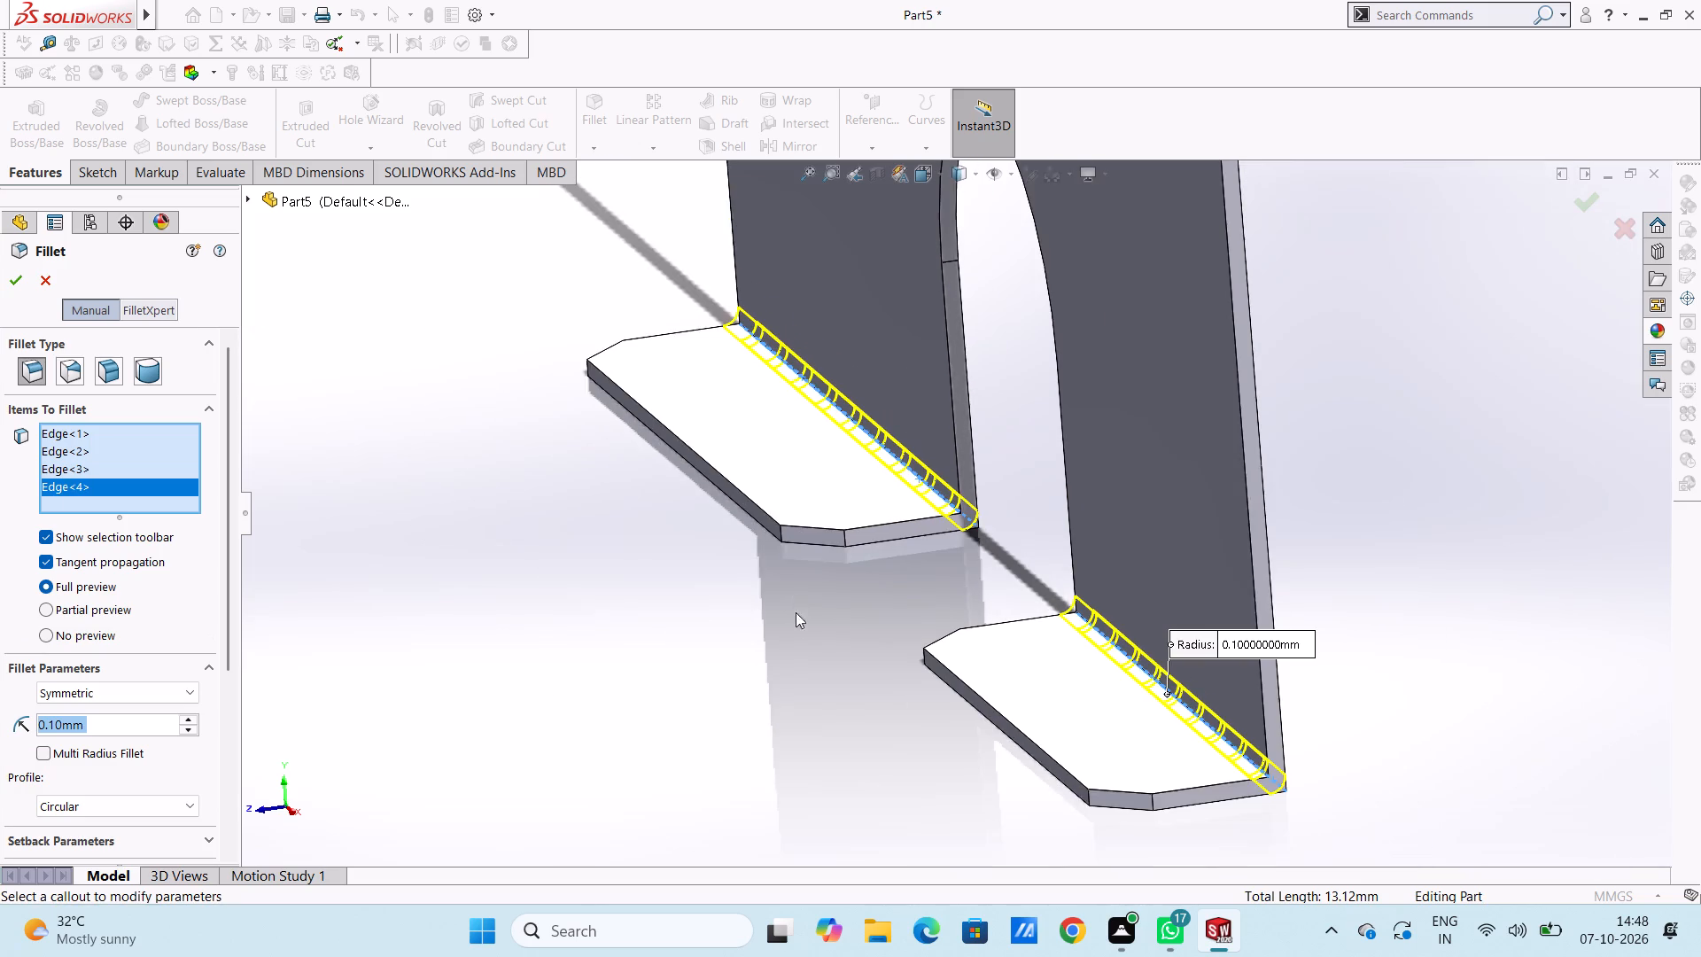
middle_click_drag(802, 647, 808, 615)
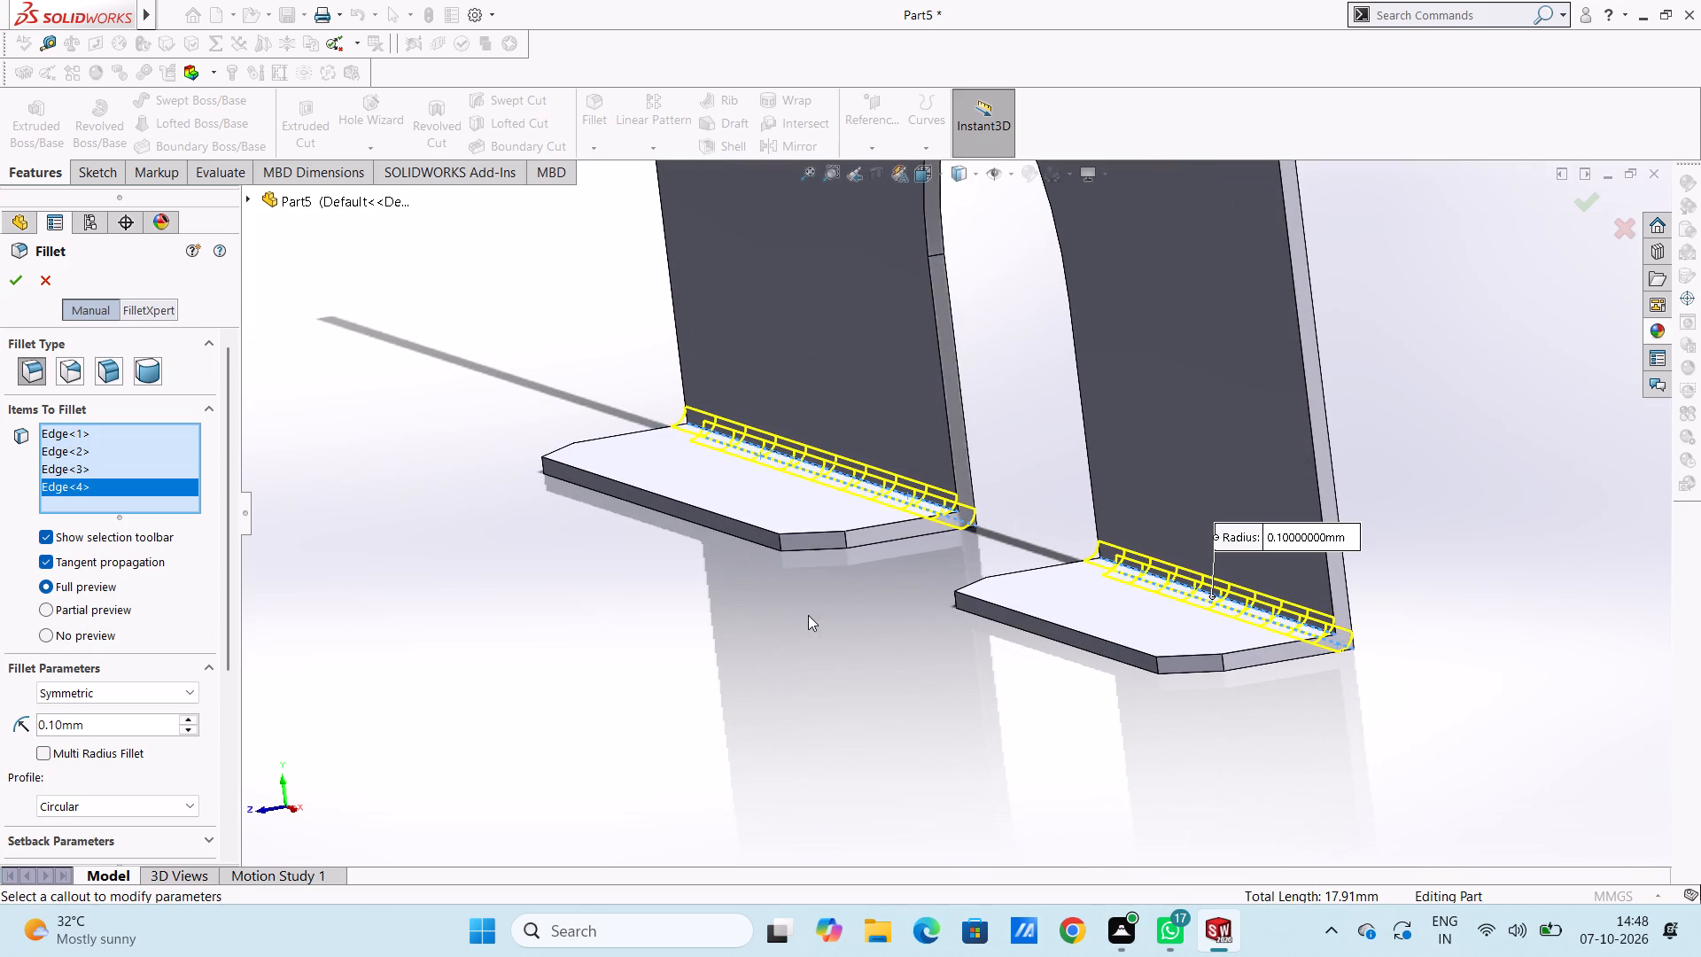
left_click(13, 285)
left_click(494, 439)
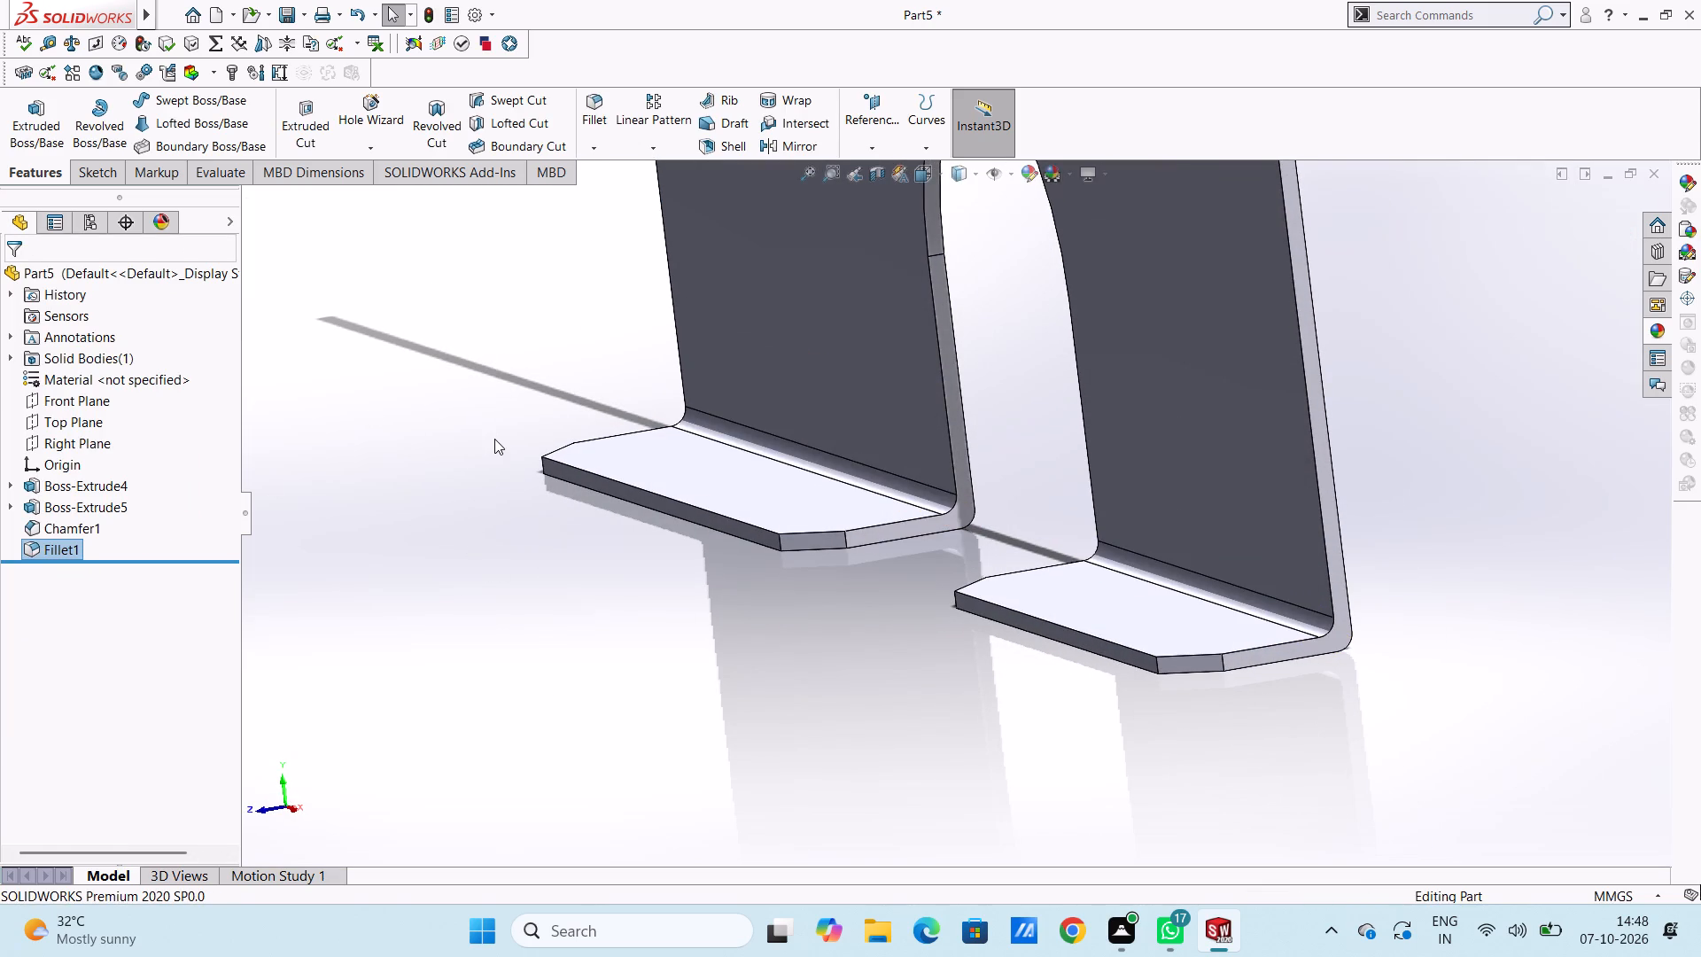
Examine the filleted bends and the whole bracket from several angles, ending in the isometric view.
scroll(496, 435, "up", 4)
middle_click_drag(551, 466, 537, 471)
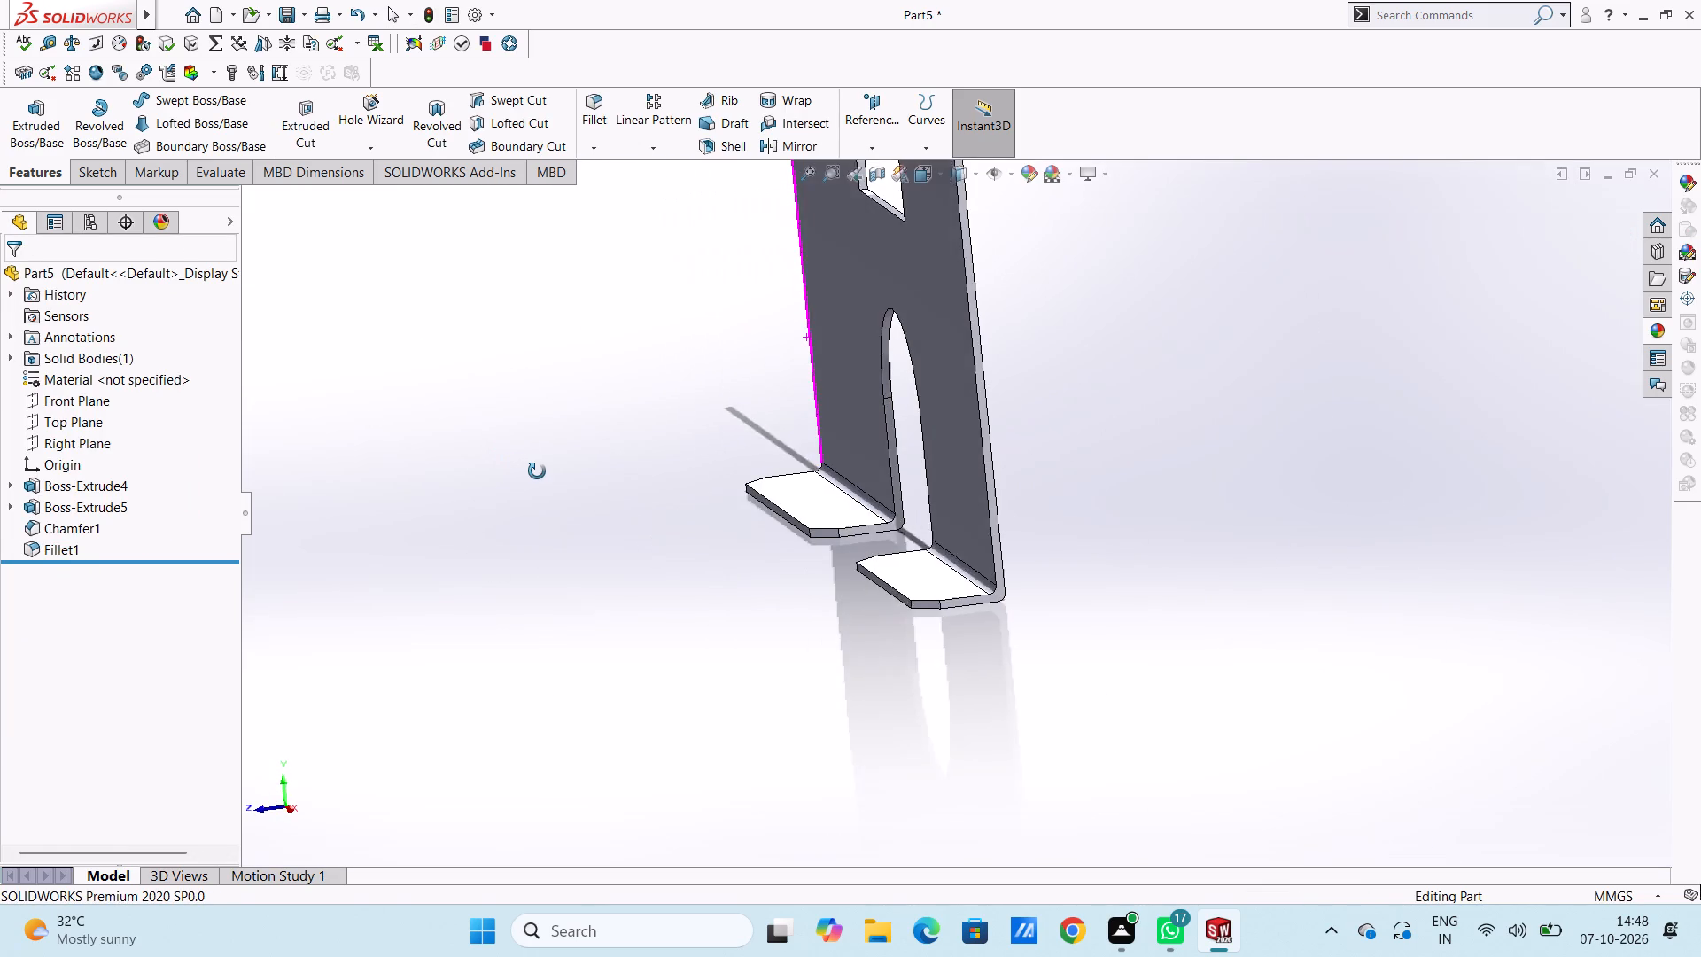
middle_click_drag(537, 471, 540, 489)
scroll(539, 493, "up", 4)
middle_click_drag(591, 429, 659, 515)
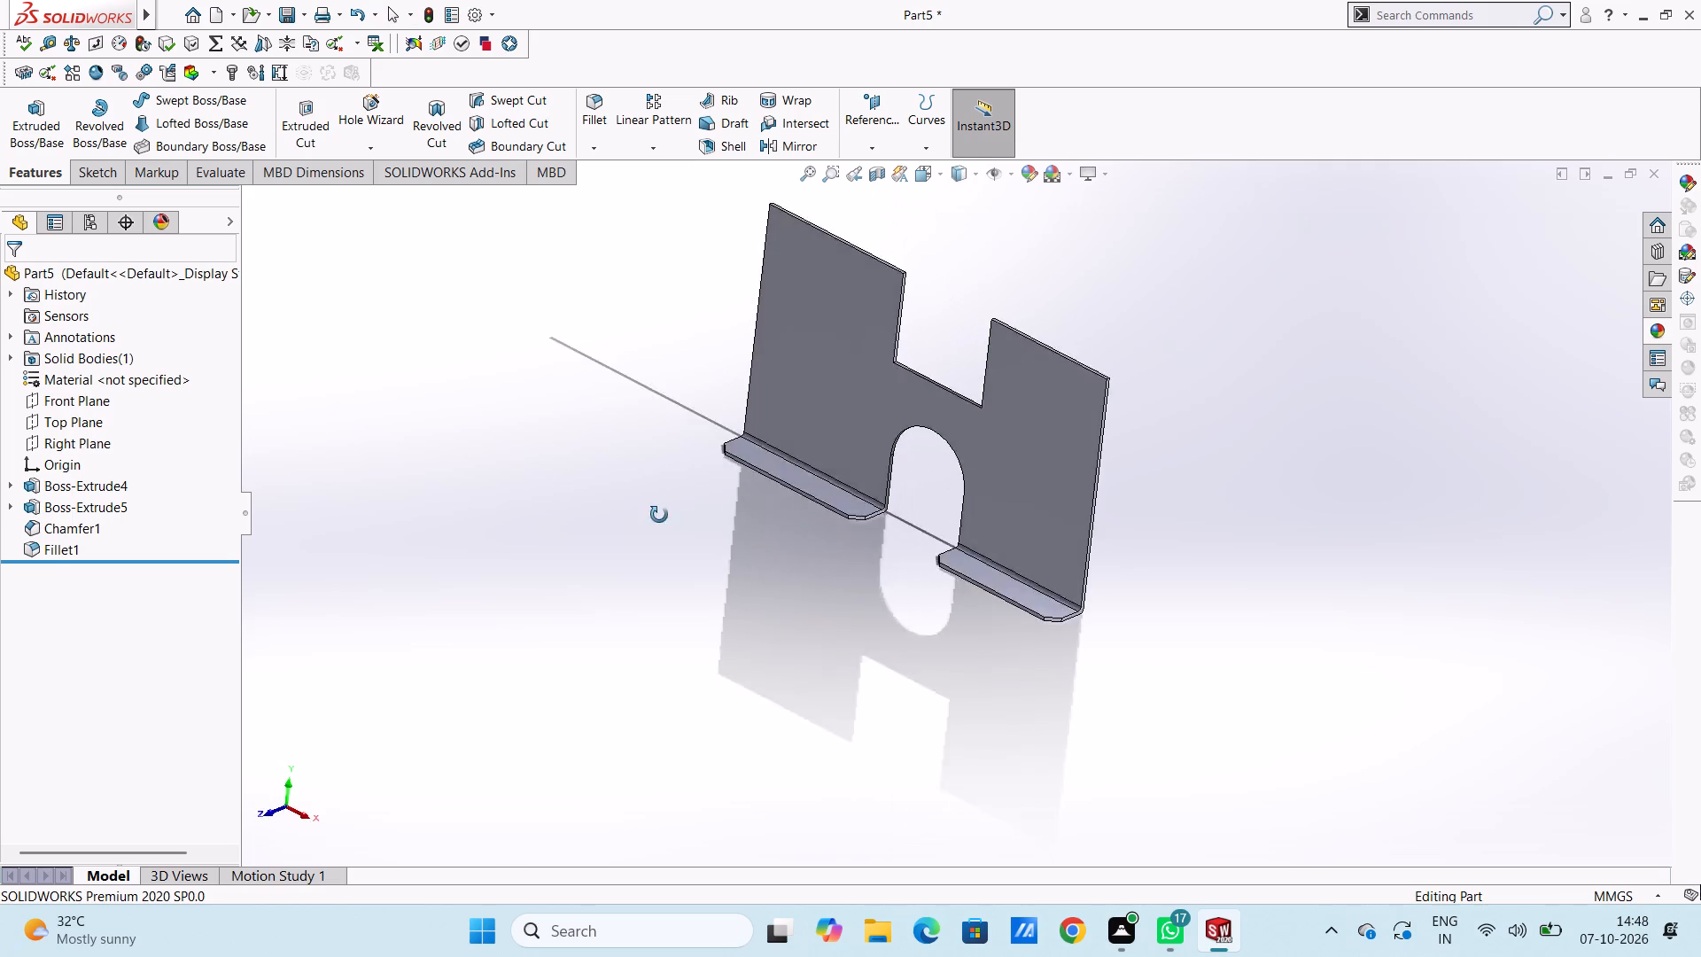
middle_click_drag(659, 515, 548, 514)
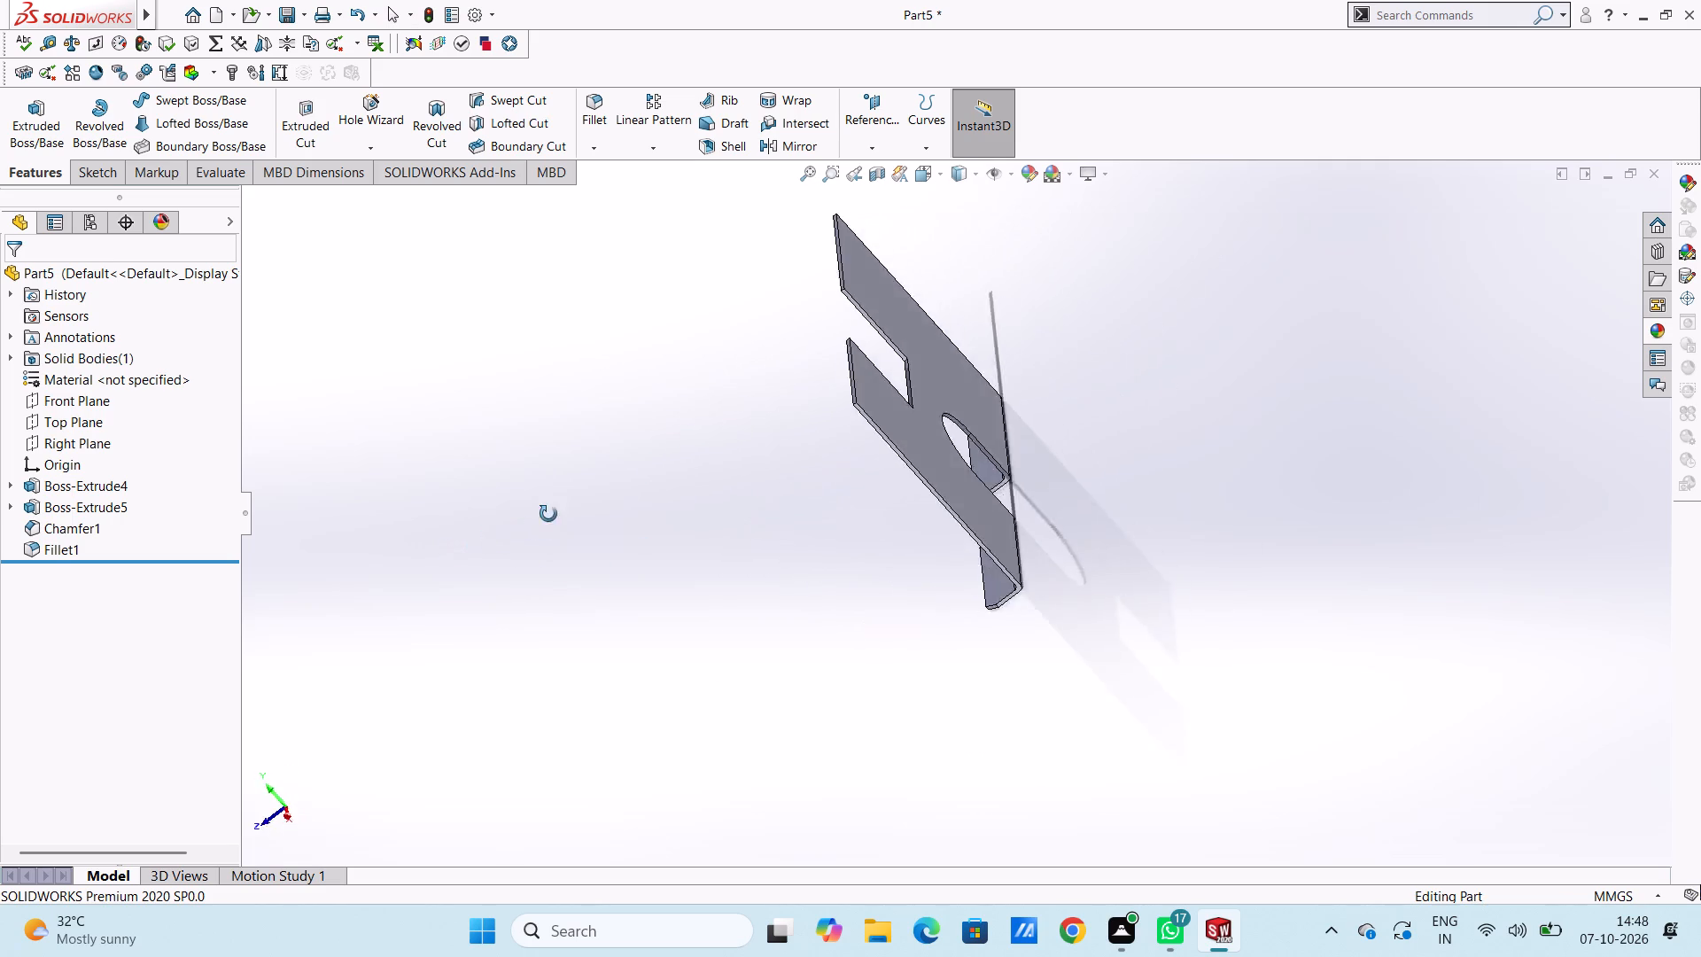
middle_click_drag(548, 514, 620, 404)
middle_click_drag(756, 662, 675, 680)
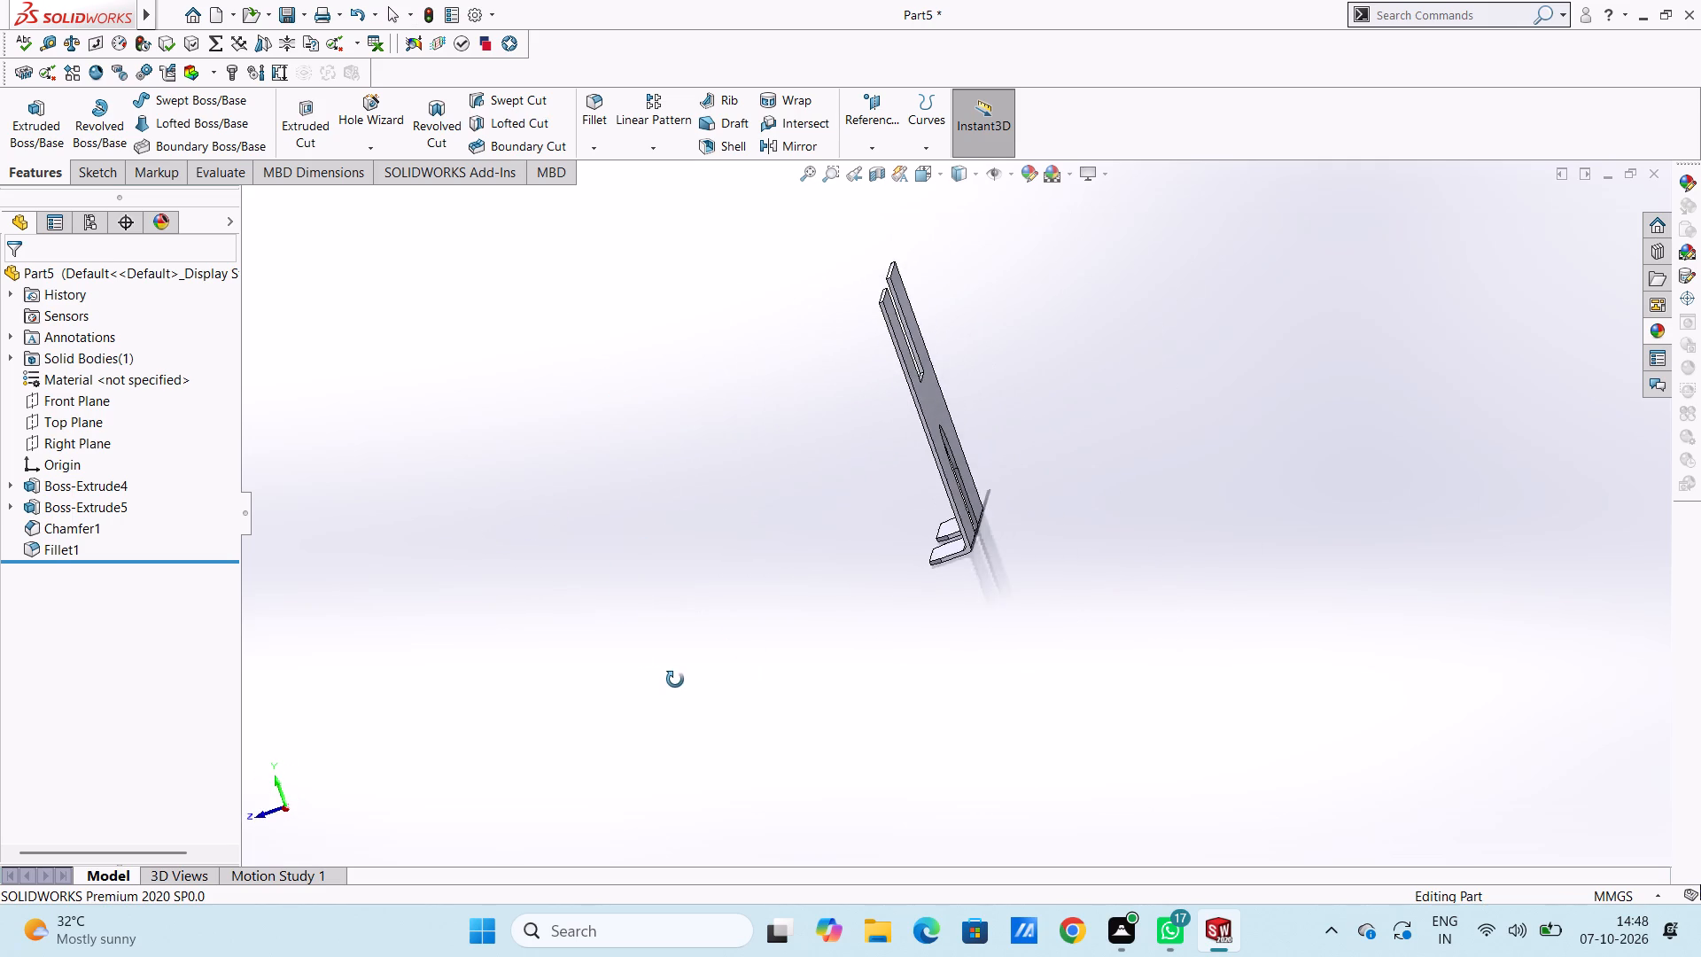
middle_click_drag(675, 680, 686, 671)
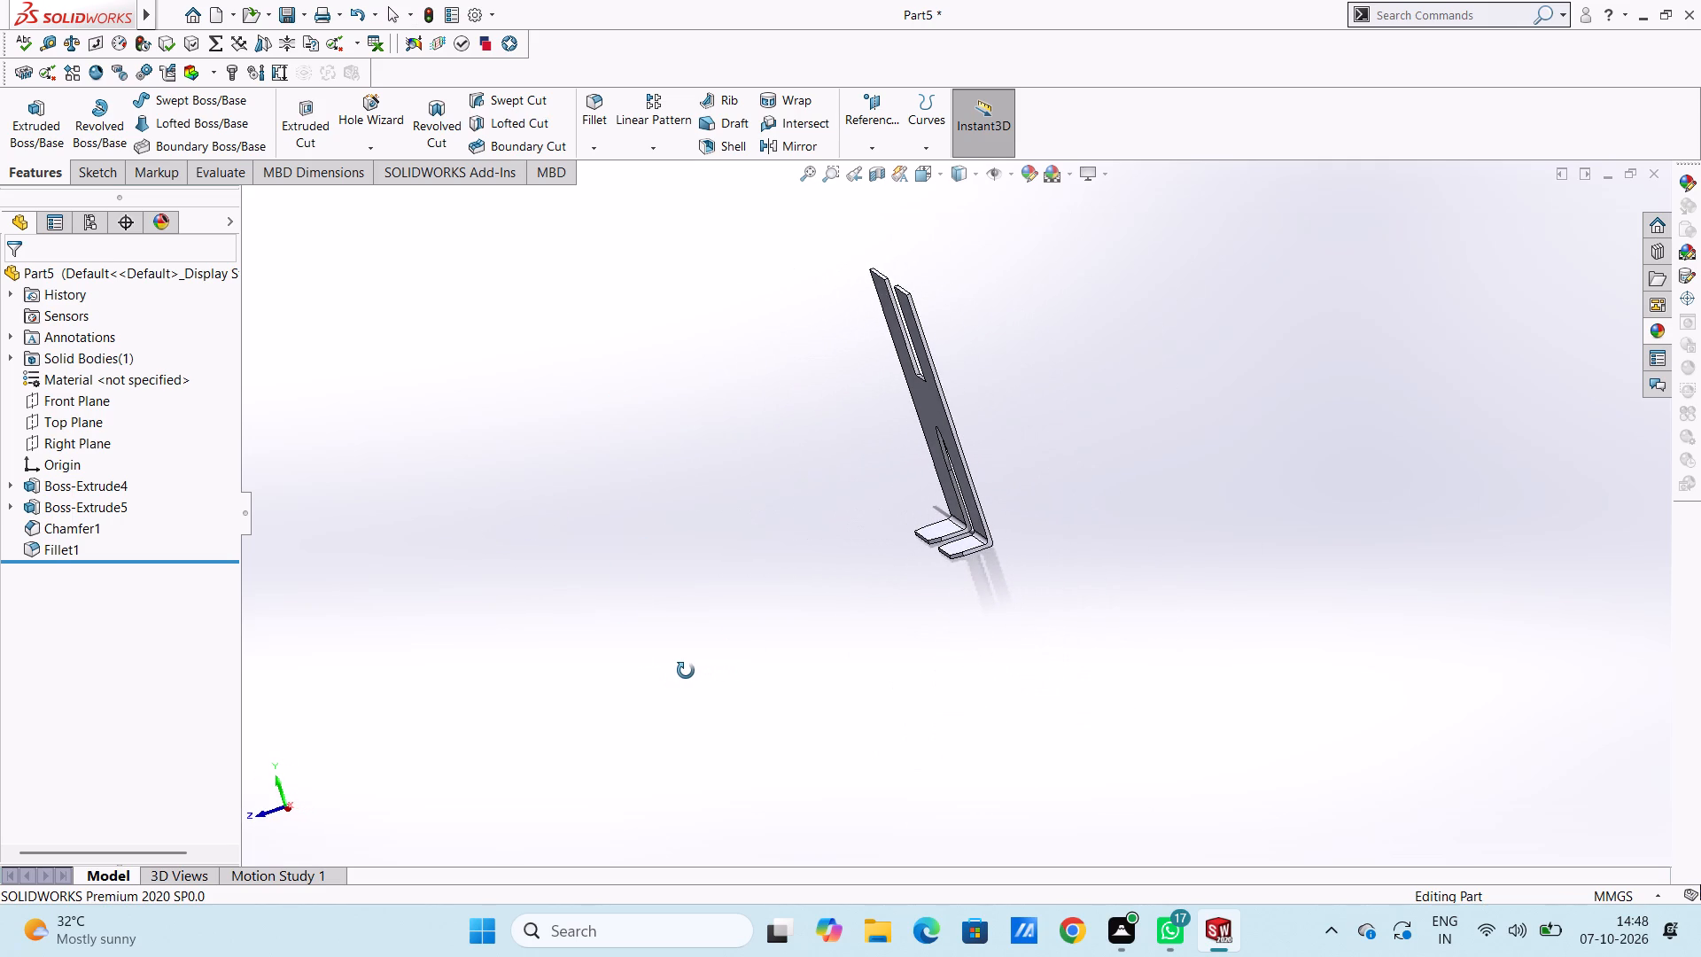
middle_click_drag(686, 671, 742, 686)
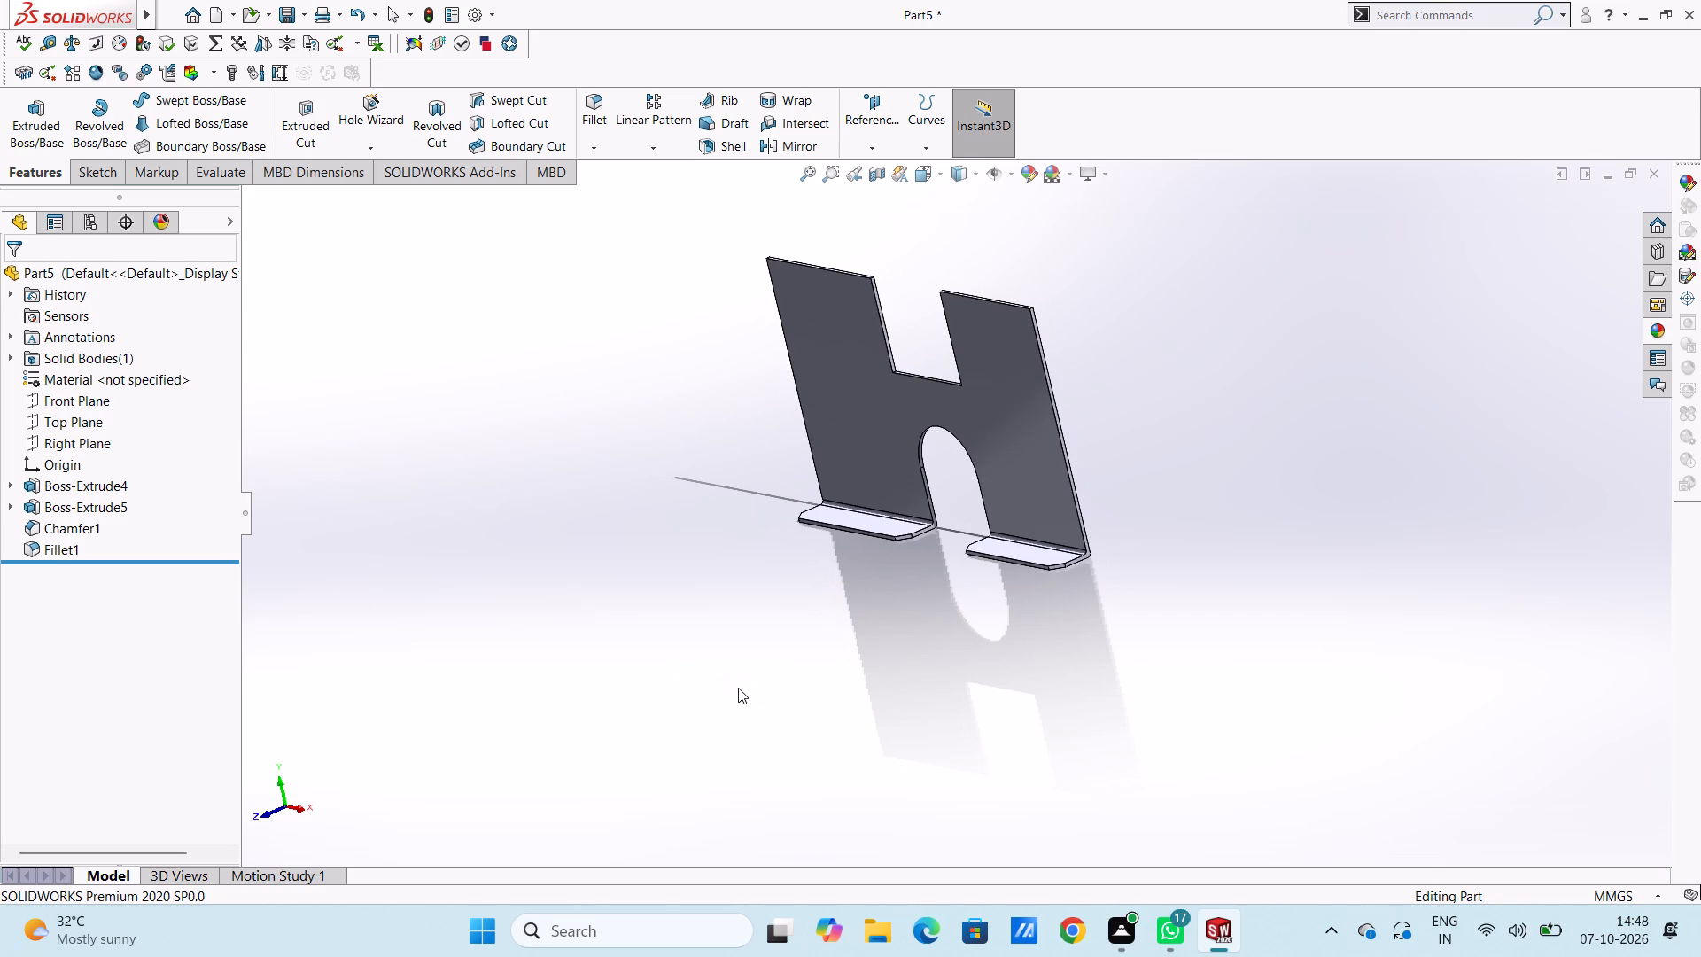
key("ctrl+7")
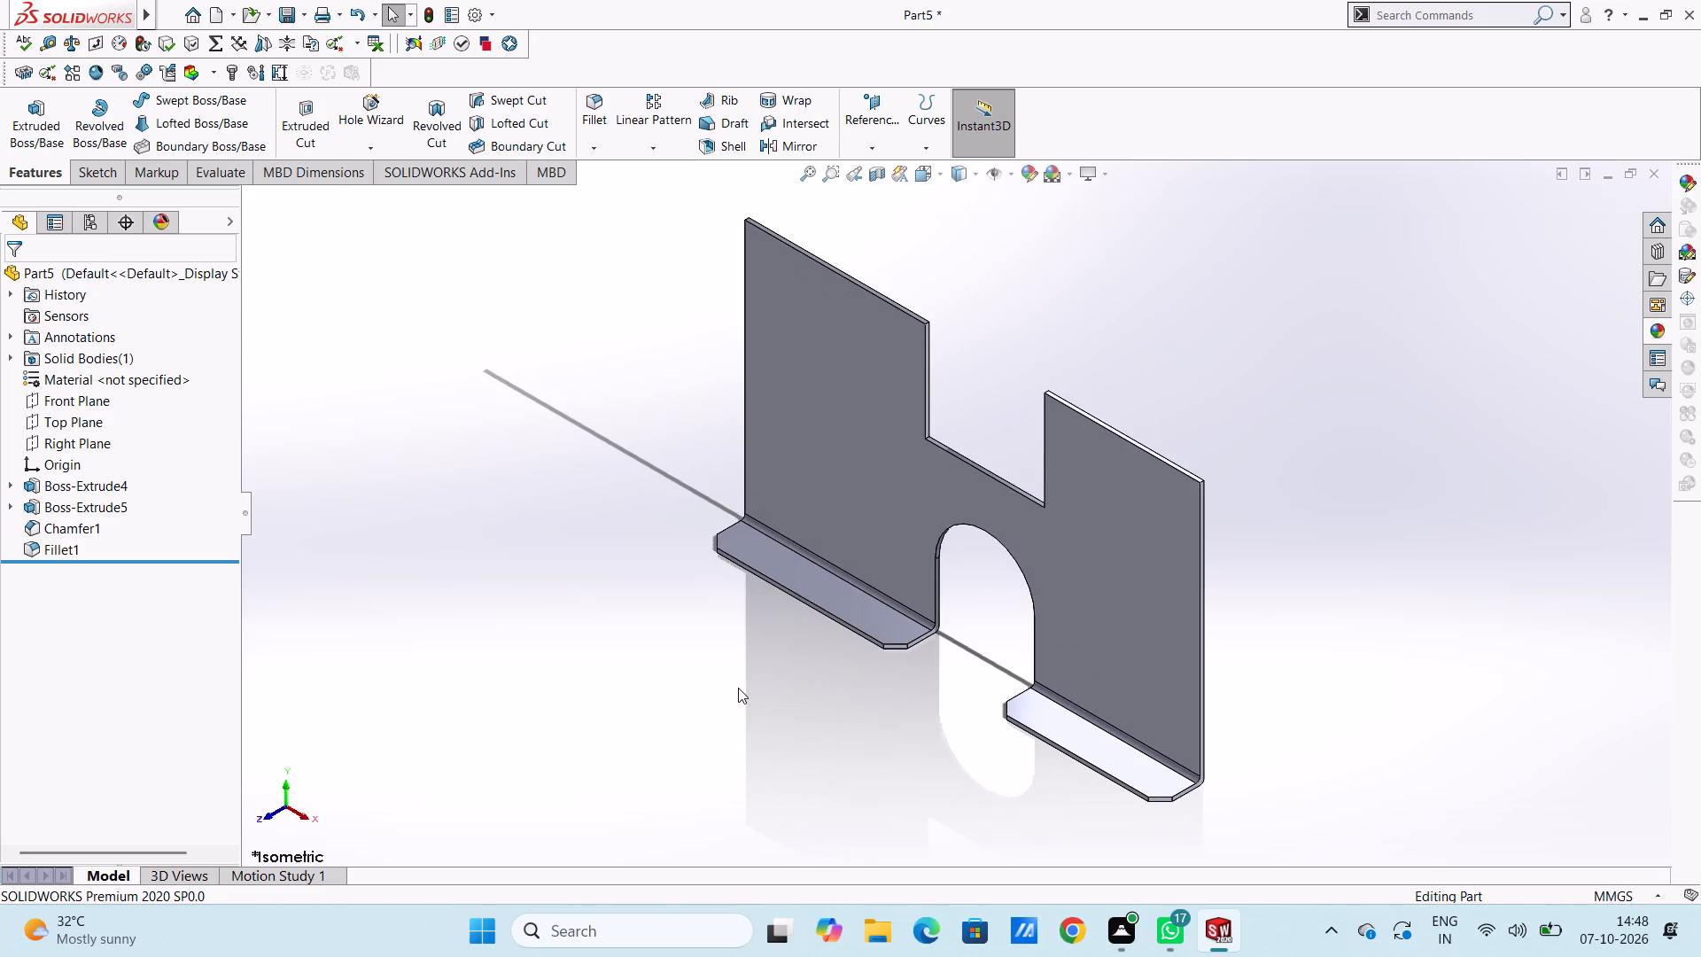
In a new sketch on the left flange's top face, draw a circle about 0.57 mm in diameter, centred along the flange's length.
key("ctrl+5")
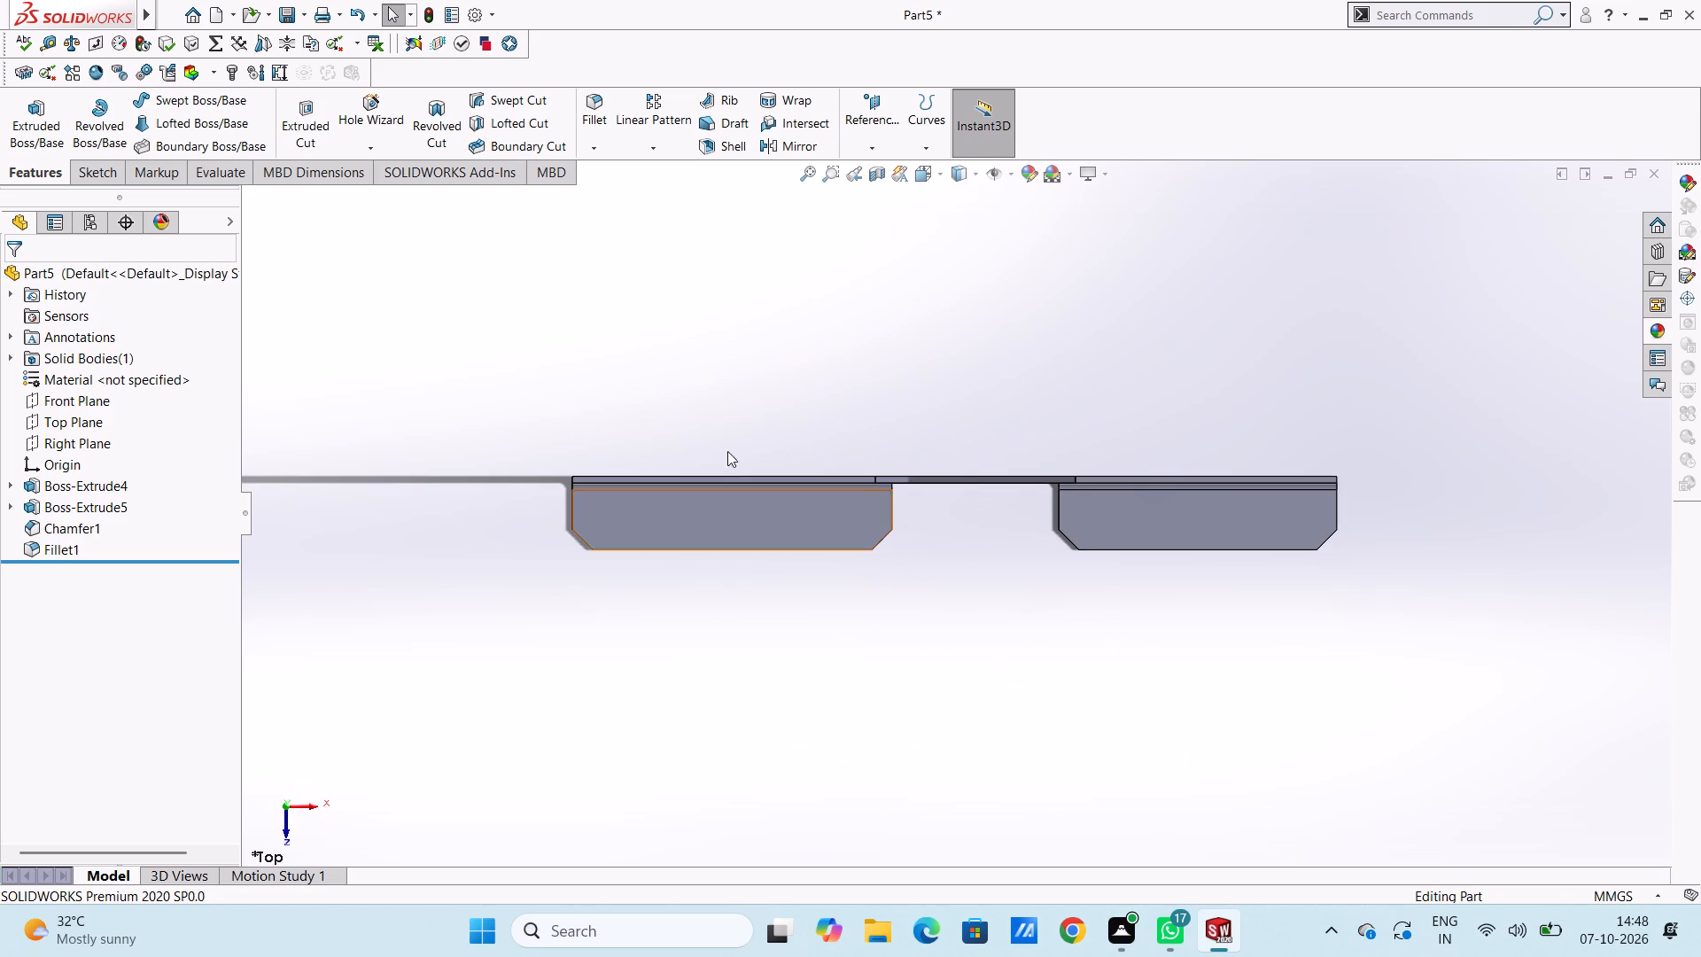
scroll(745, 408, "down", 2)
left_click(762, 589)
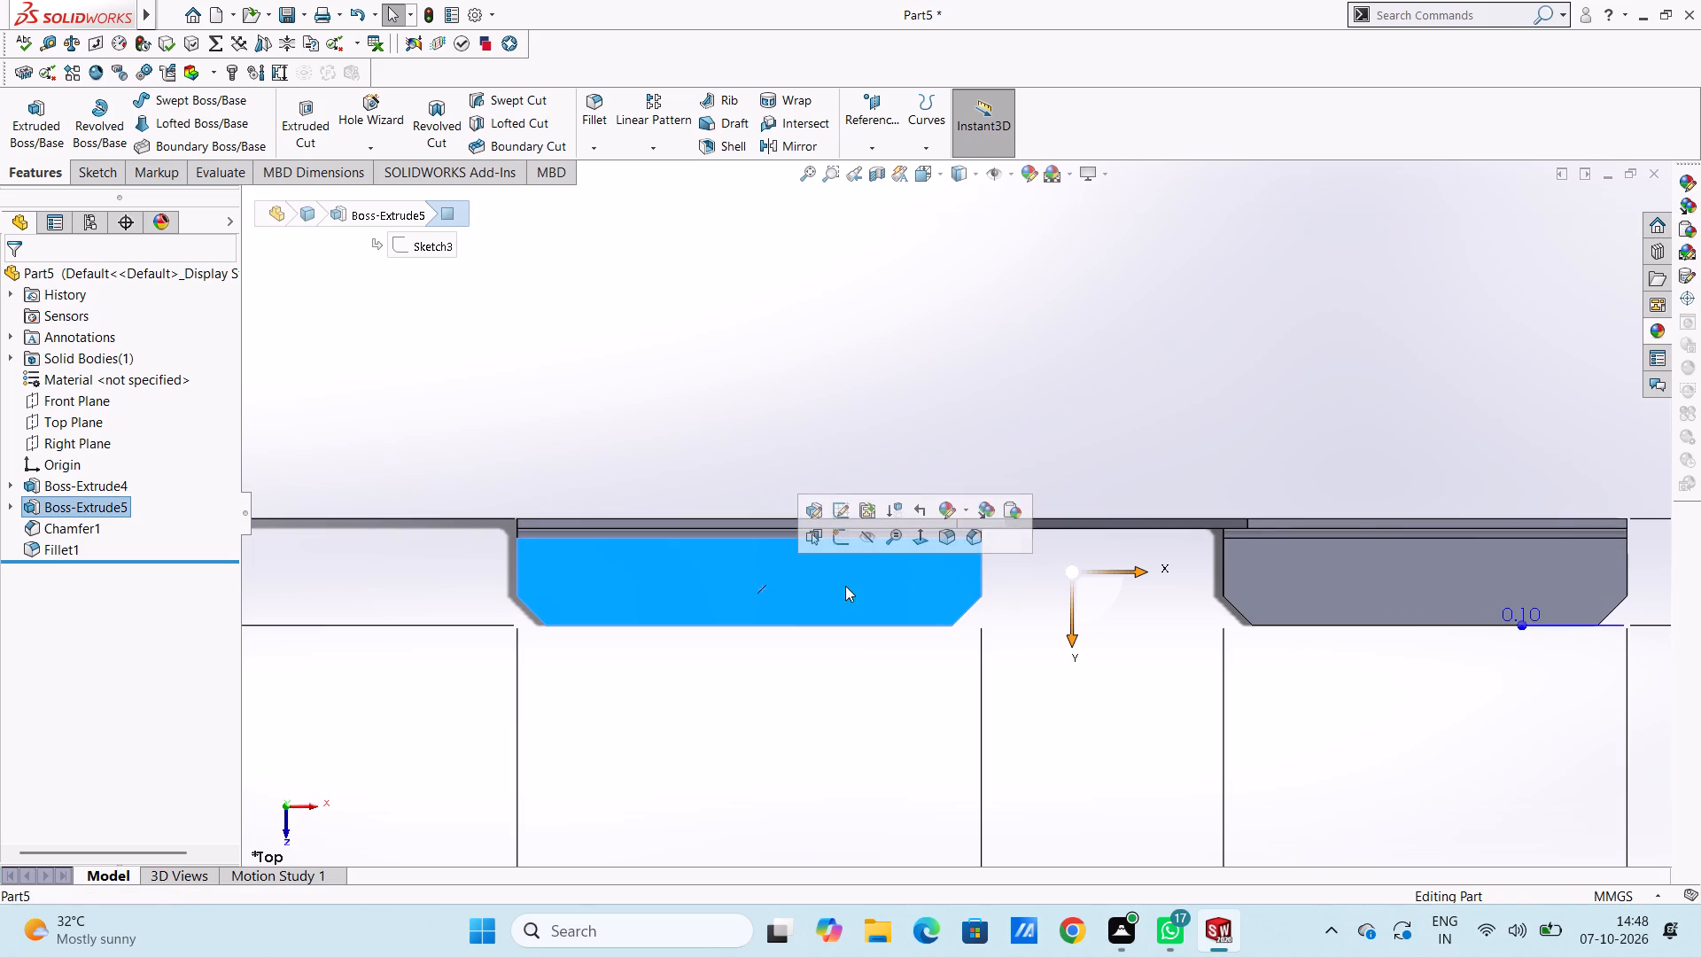
left_click(839, 543)
left_click(871, 660)
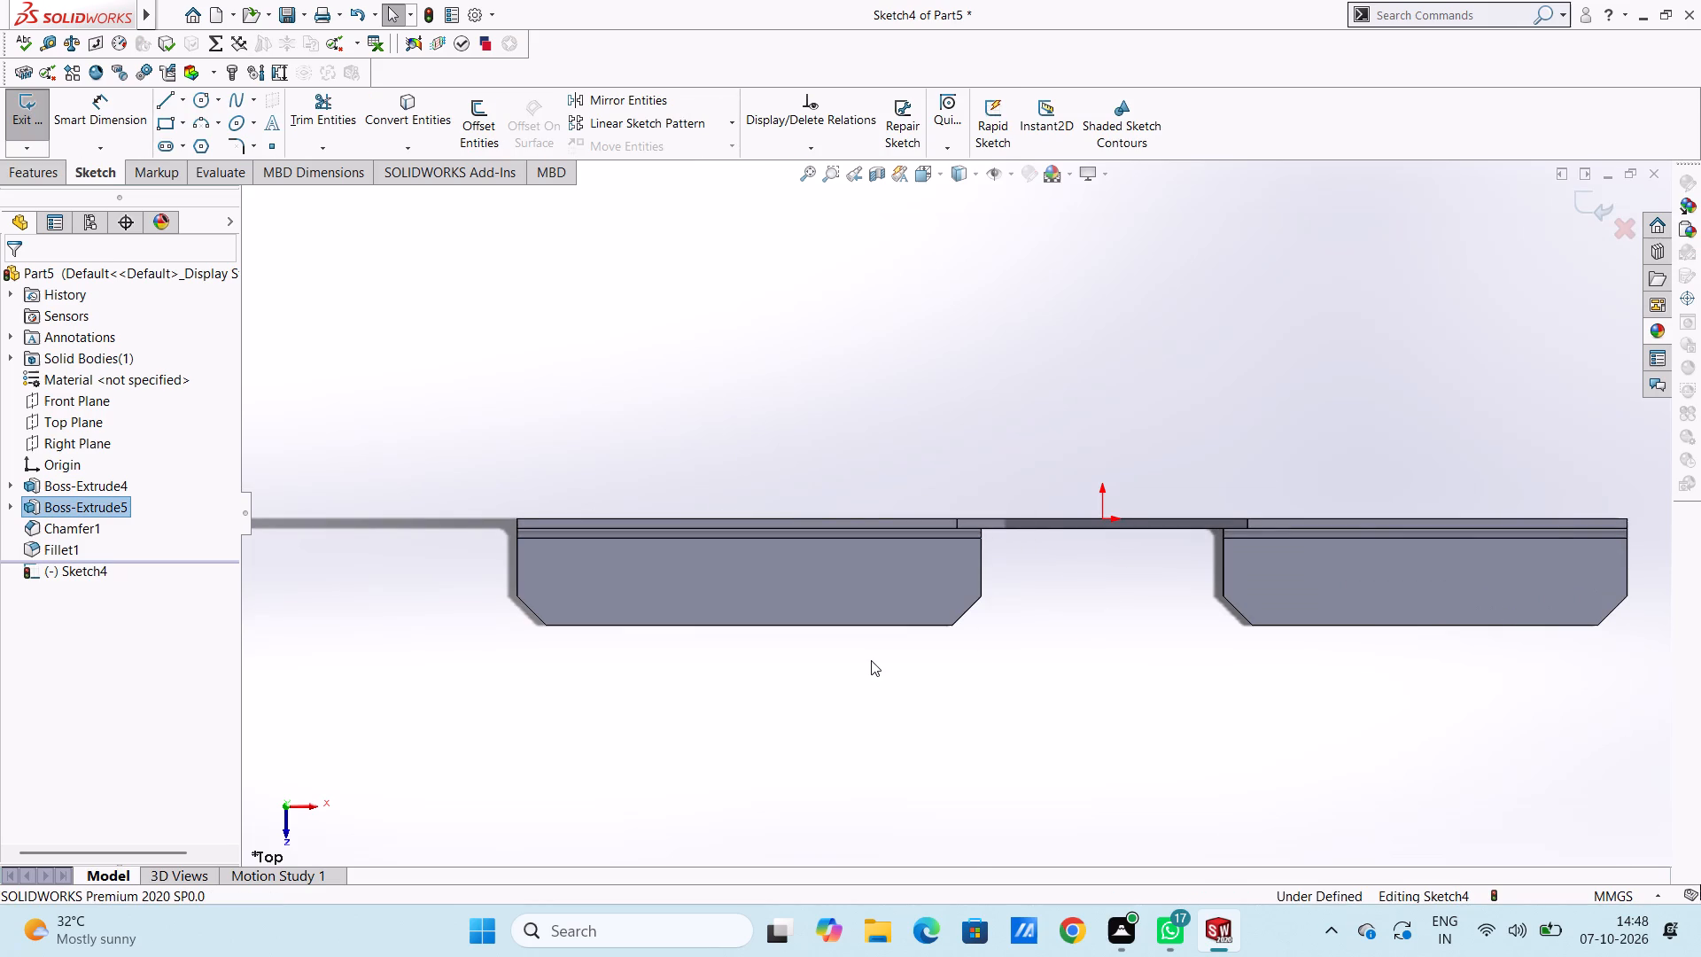
left_click(201, 104)
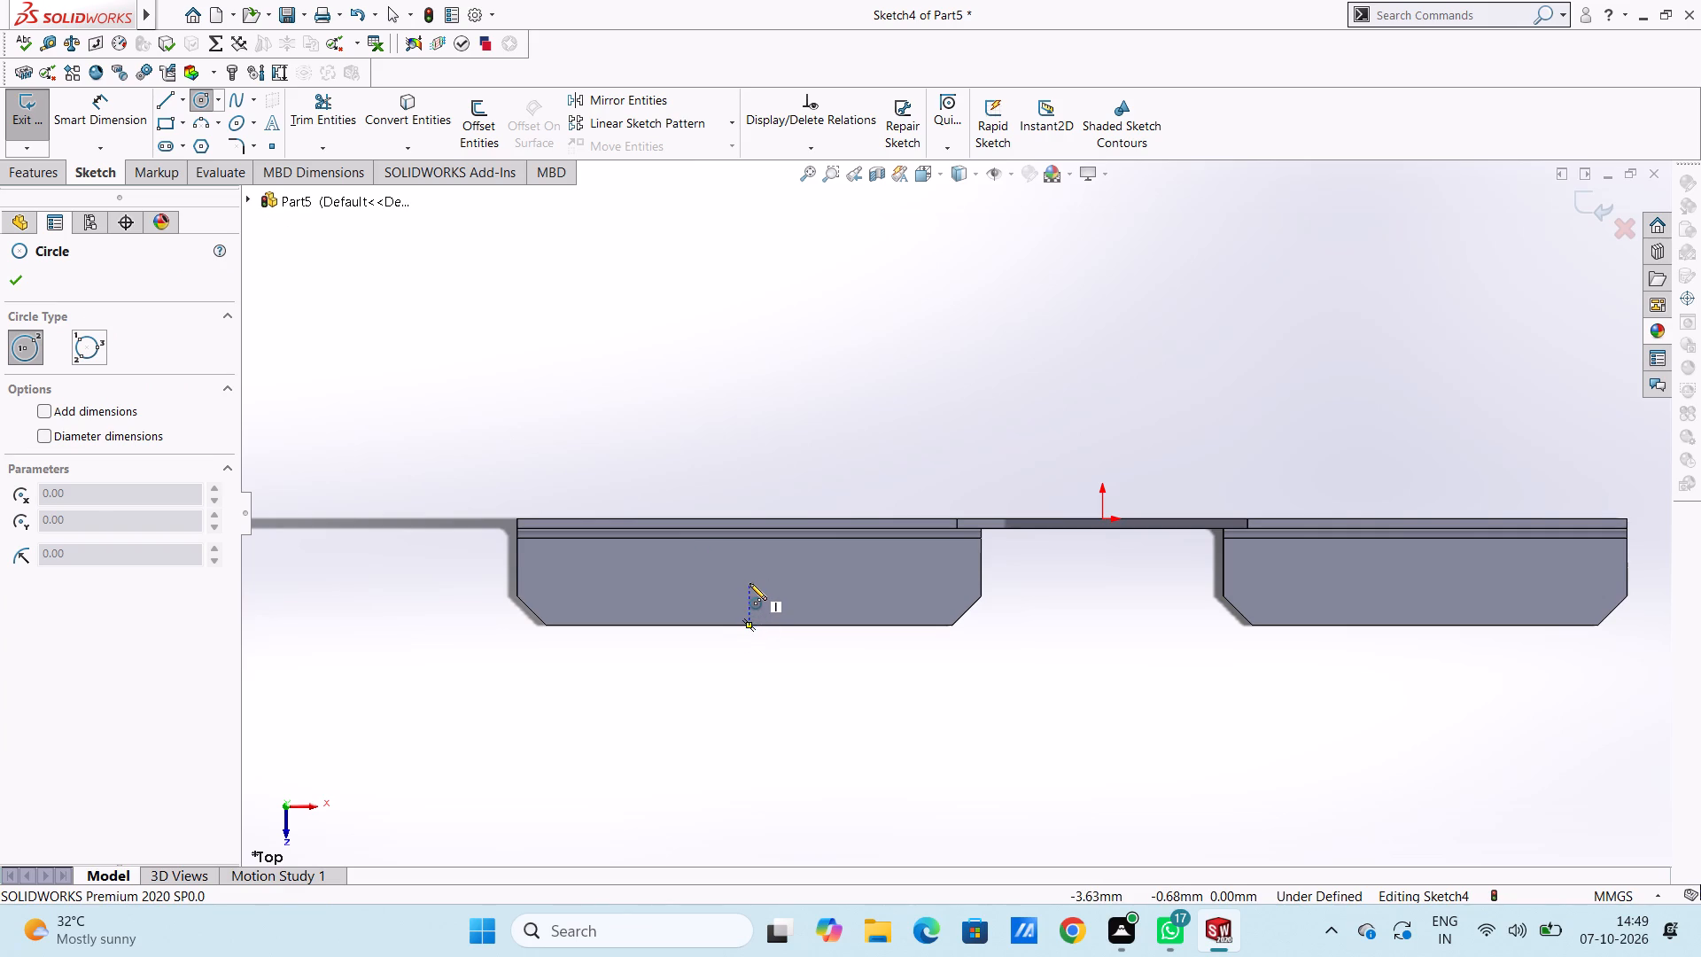
left_click(750, 583)
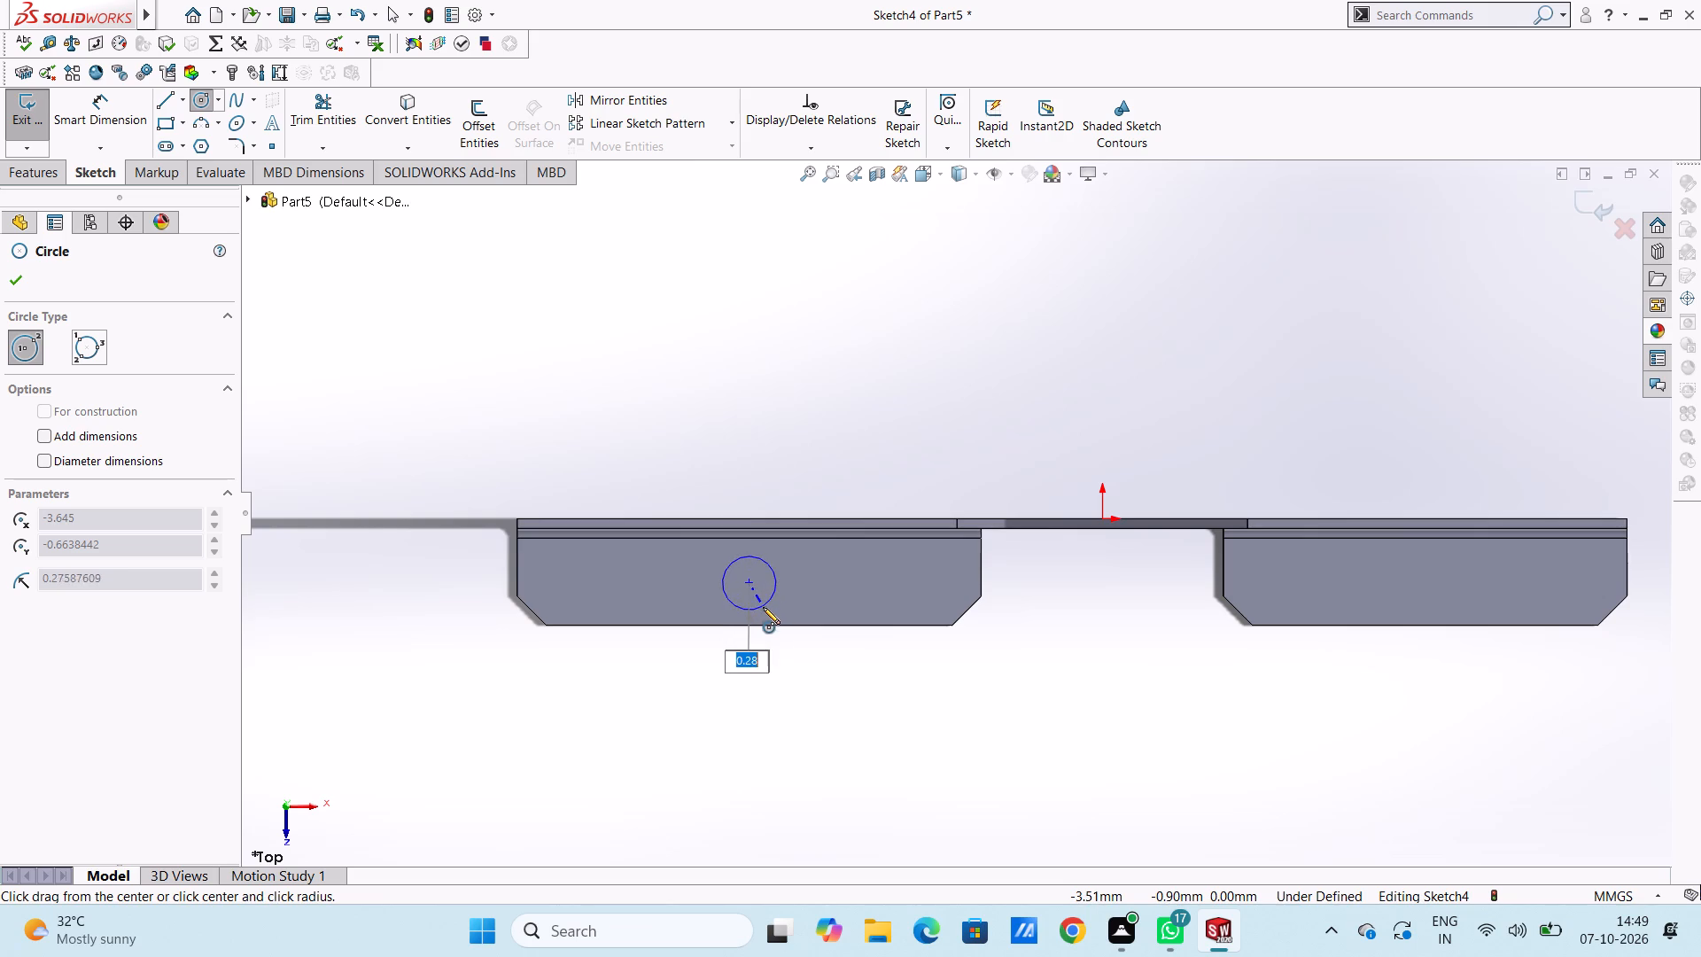
left_click(763, 607)
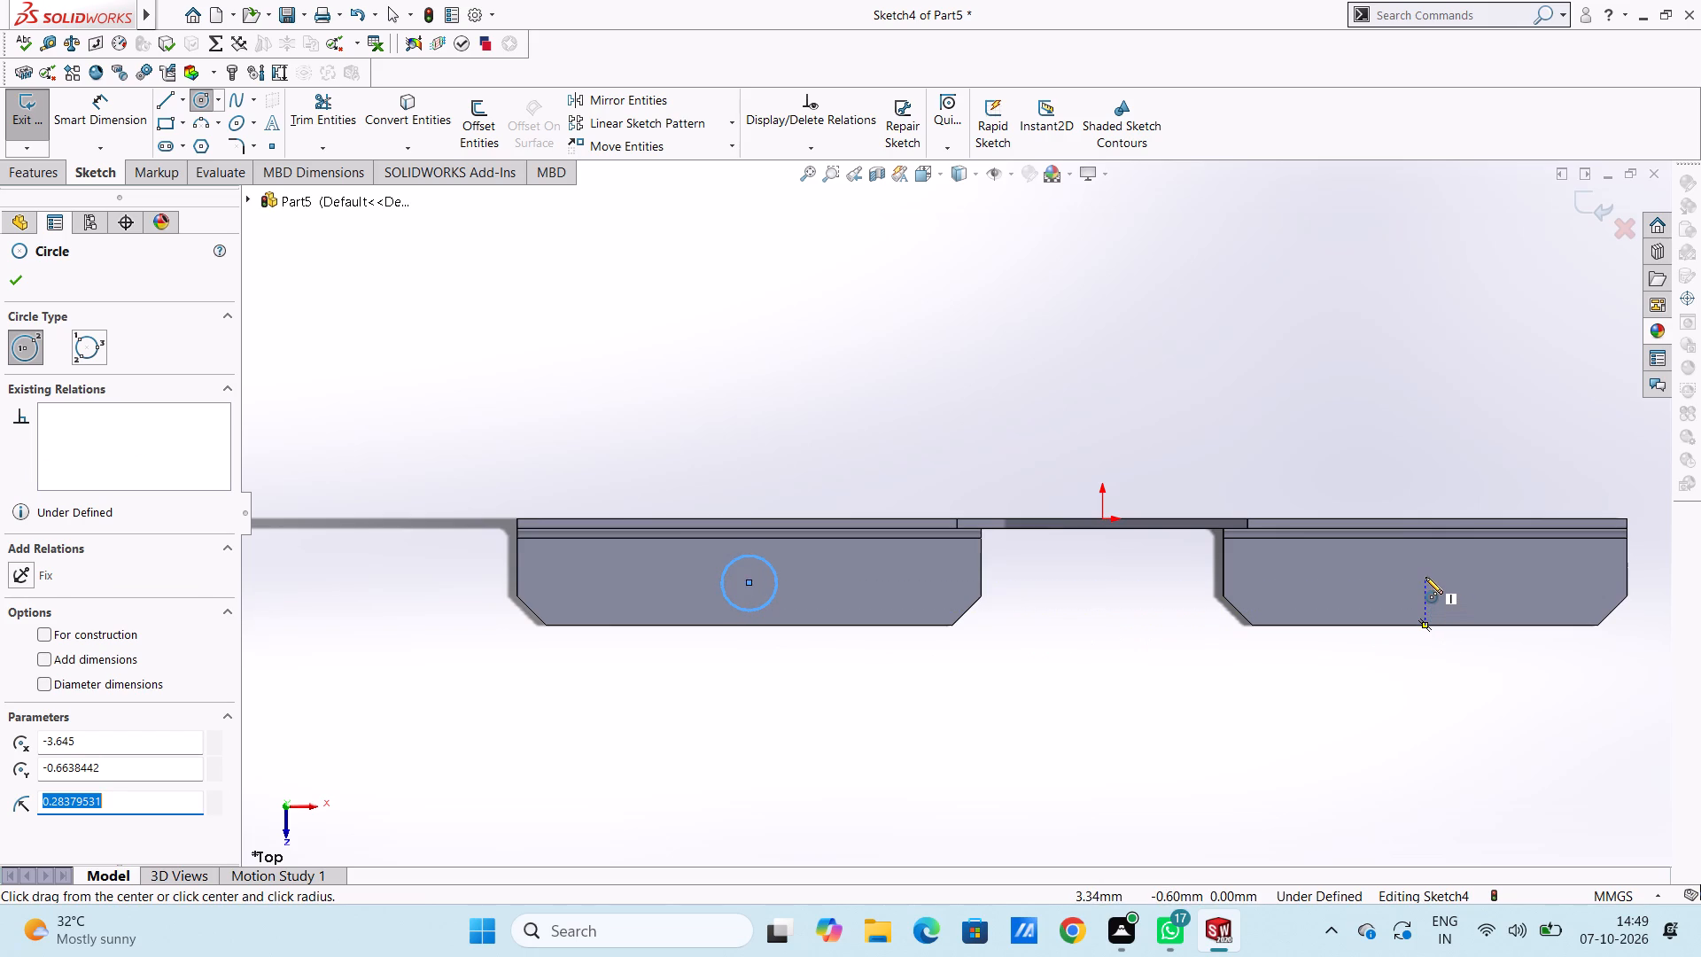
Draw a second circle about 0.26 mm in diameter on the right flange, level with the first and centred along its length.
left_click(1425, 580)
left_click(1435, 591)
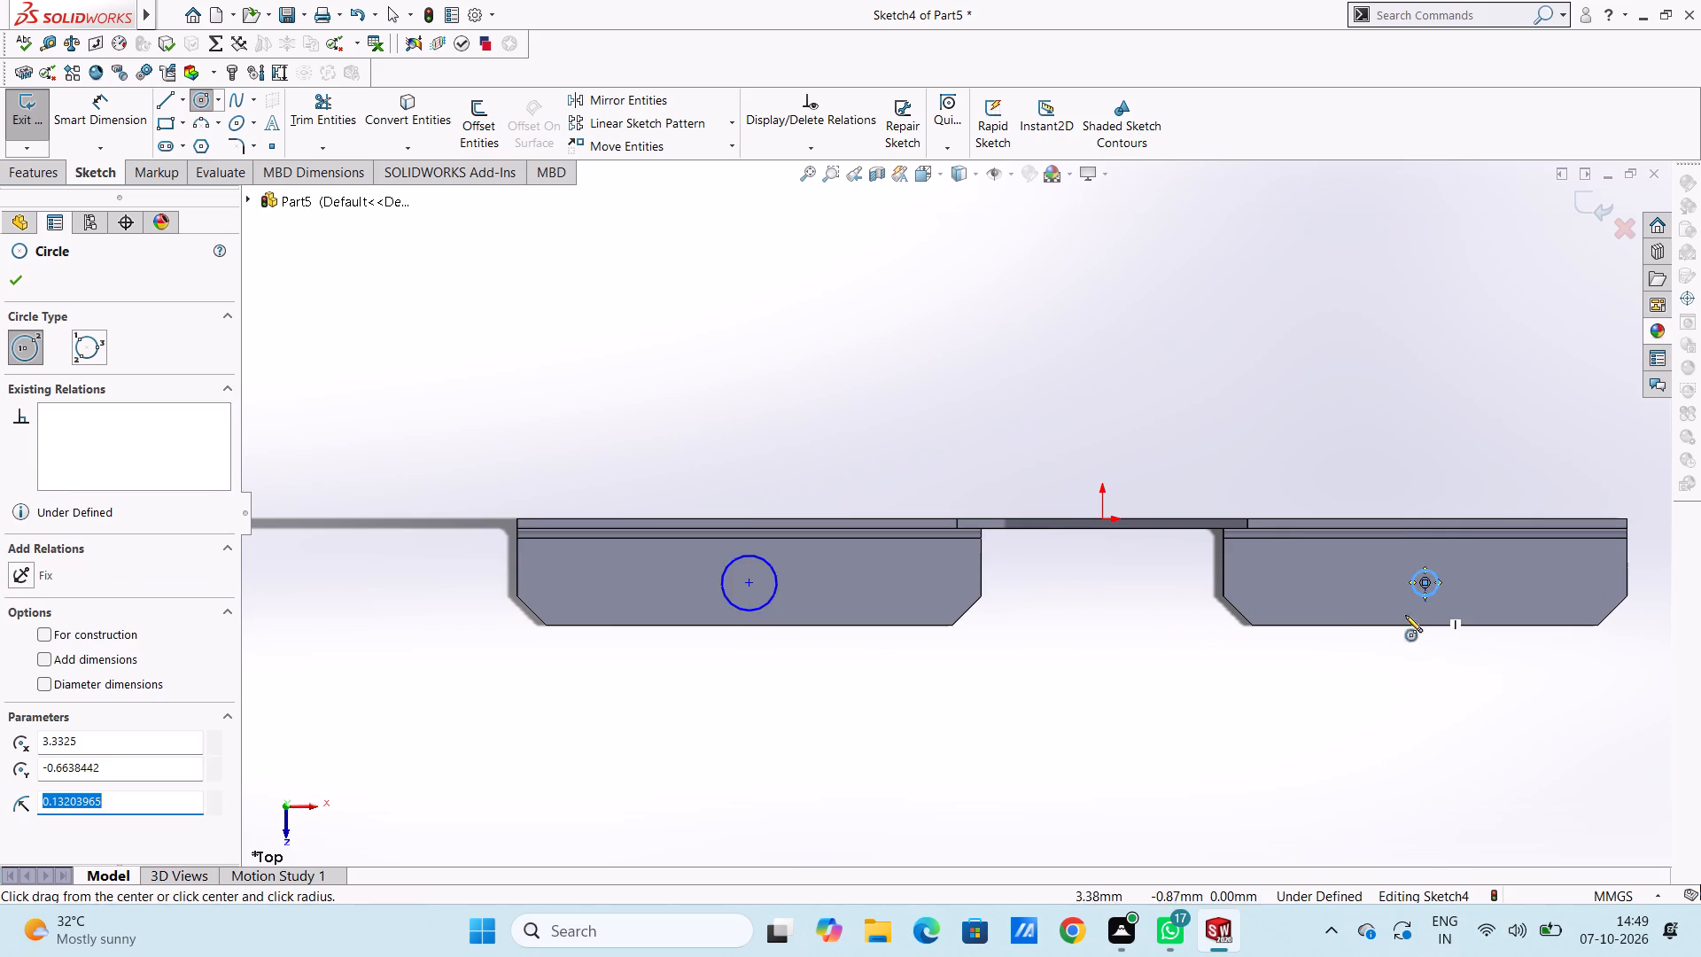
left_click(27, 284)
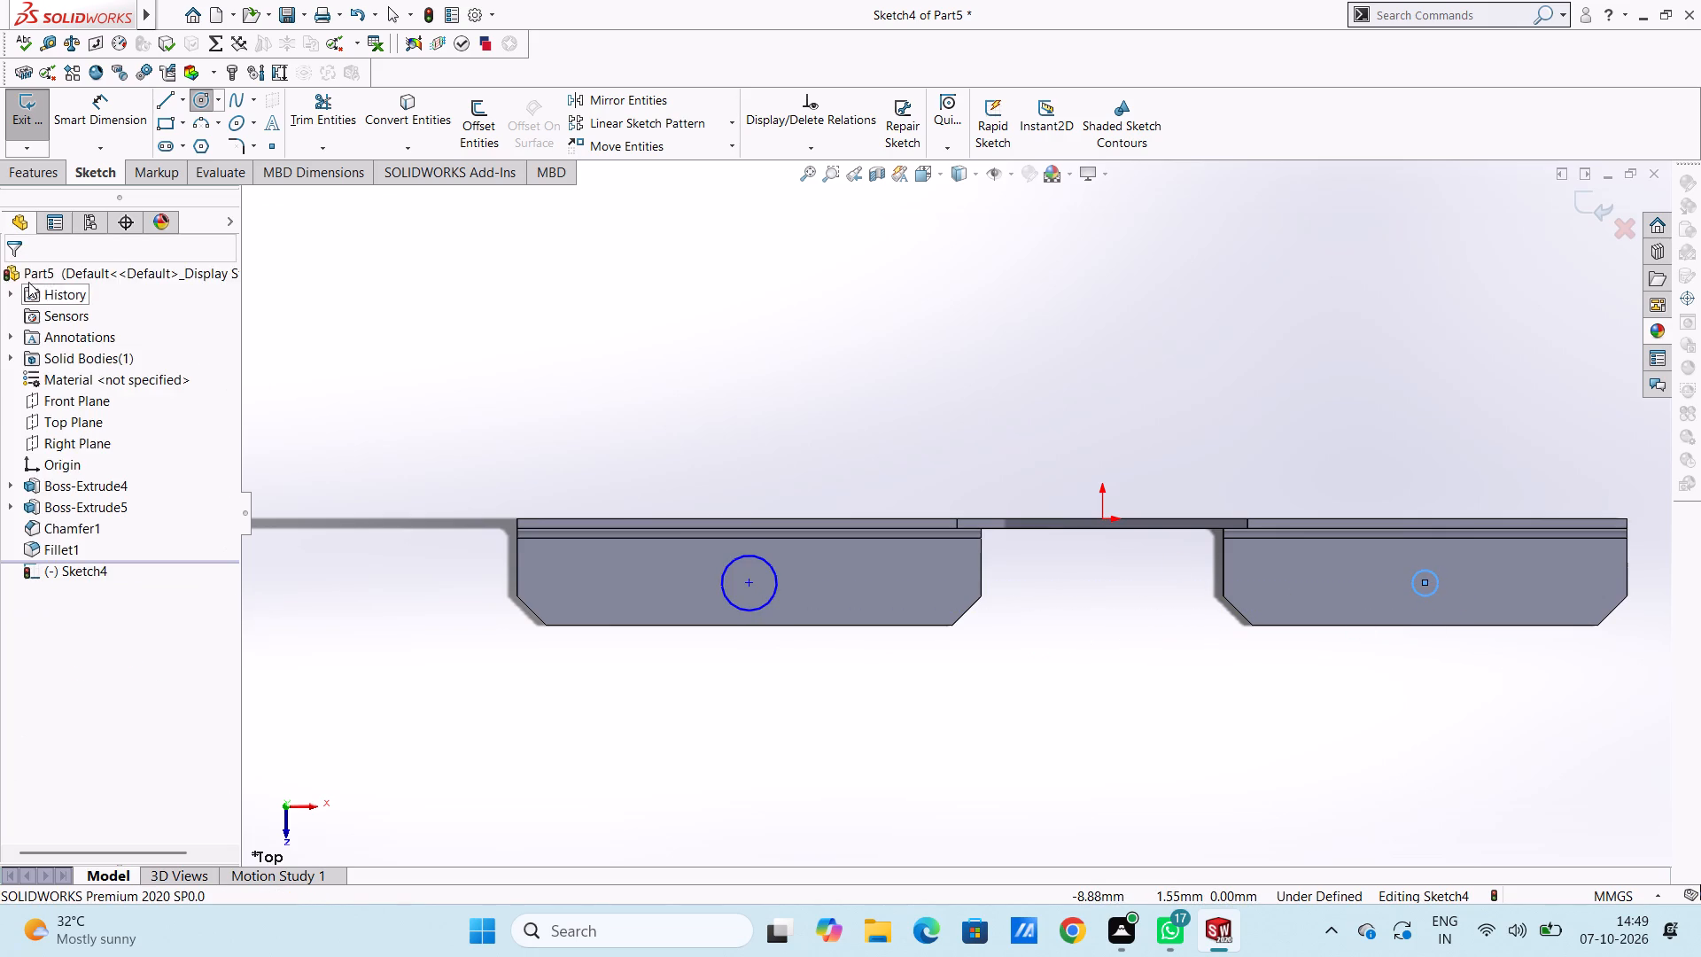
Dimension the left flange's circle with a diameter of 0.5 mm.
left_click(116, 123)
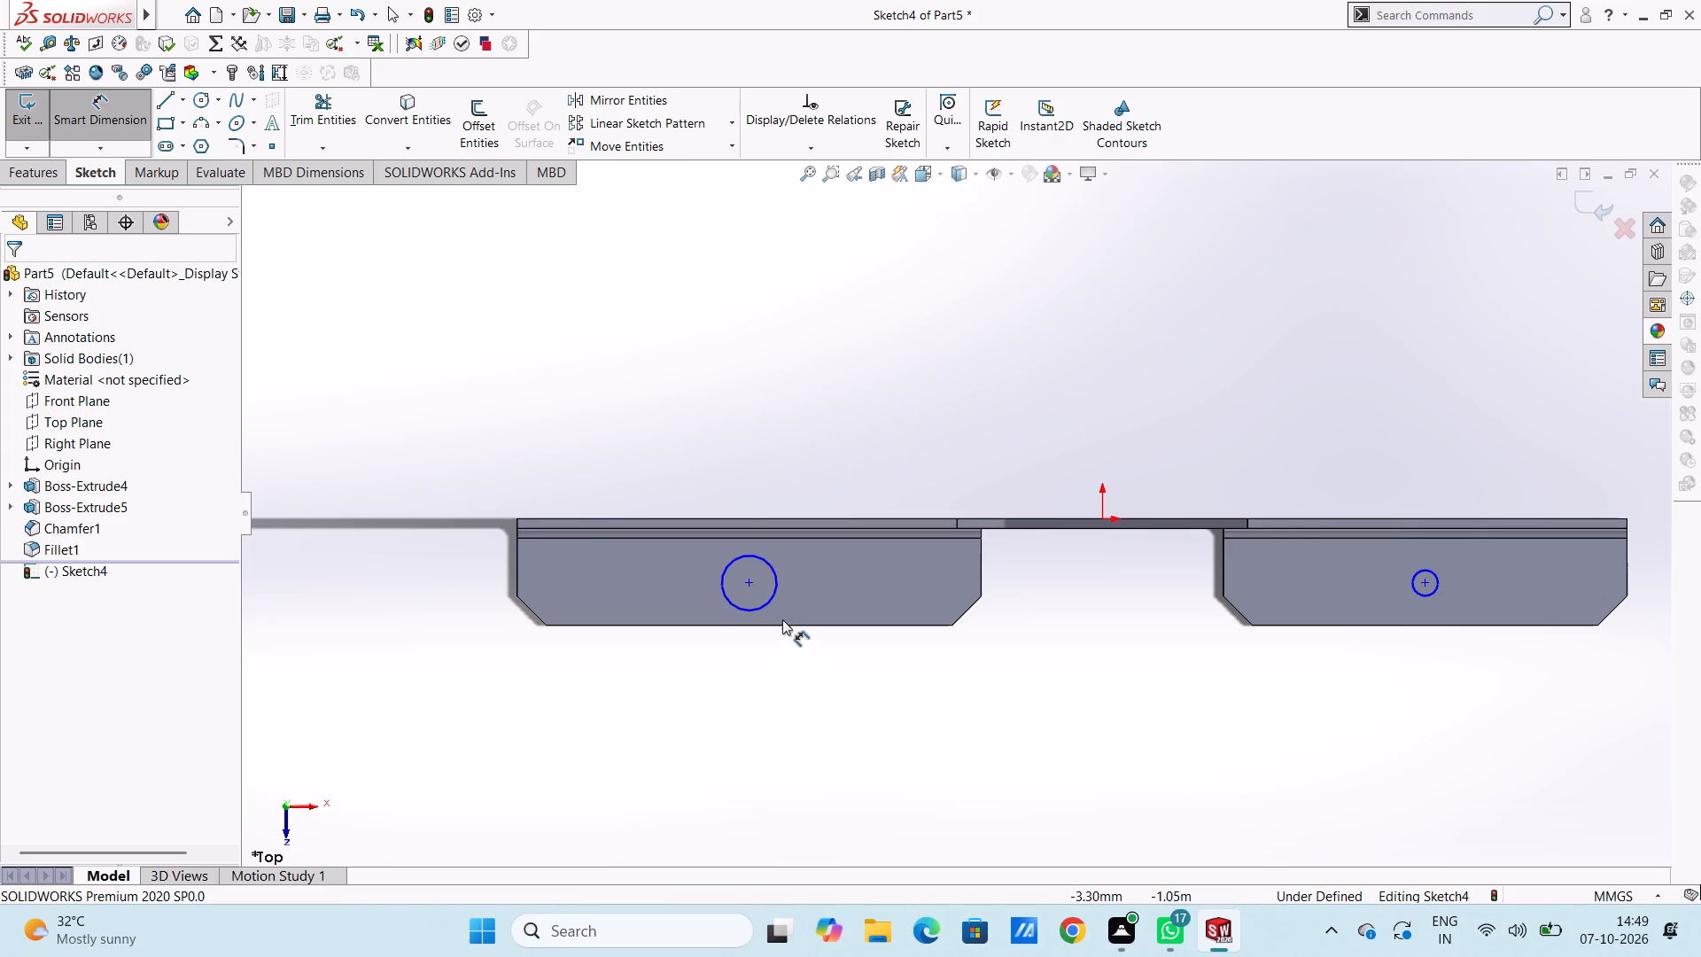
scroll(782, 619, "up", 2)
scroll(826, 616, "down", 2)
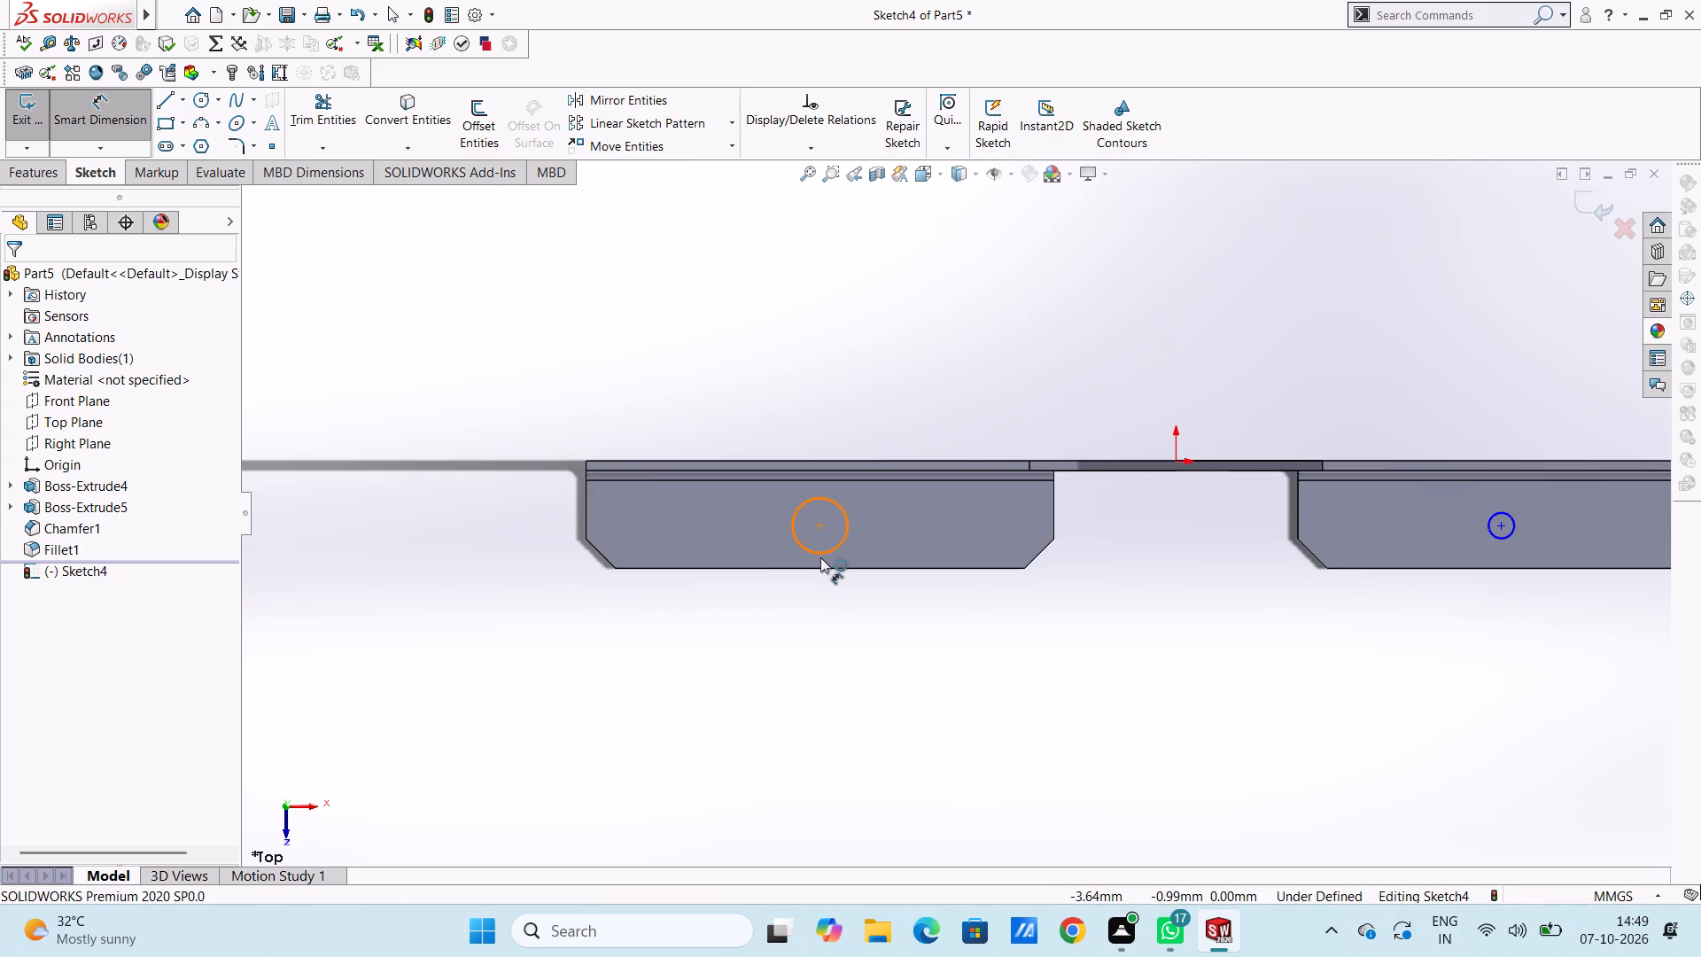
left_click(820, 556)
left_click(433, 728)
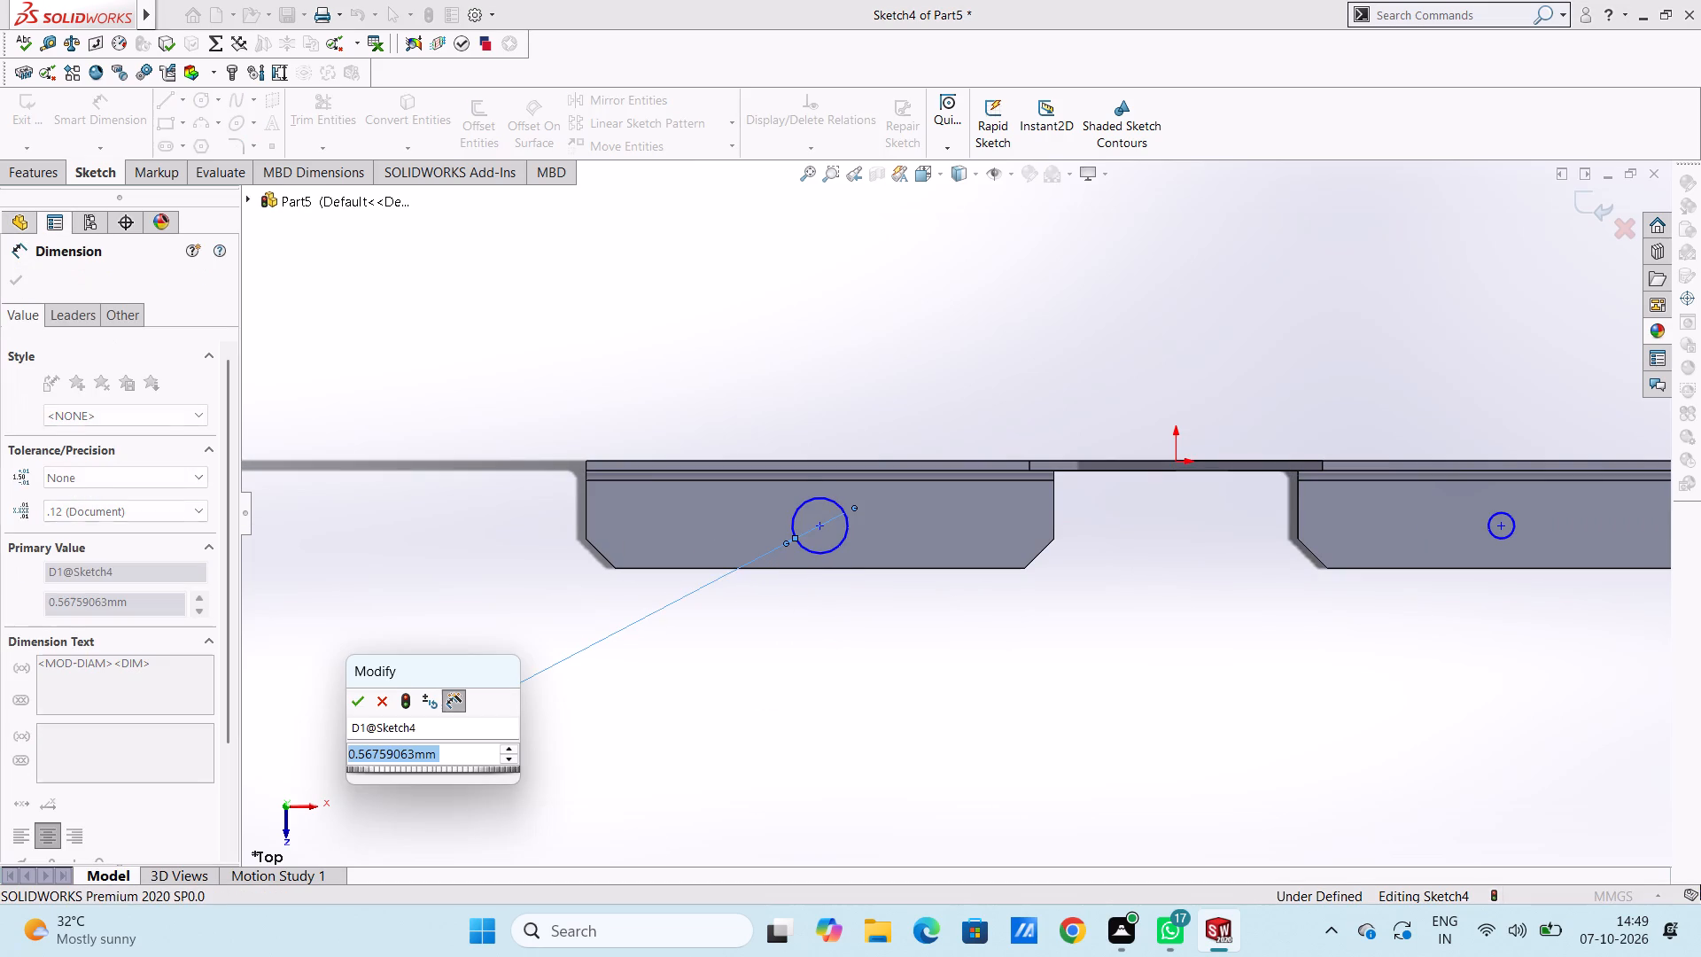
type("0.5")
key("Return")
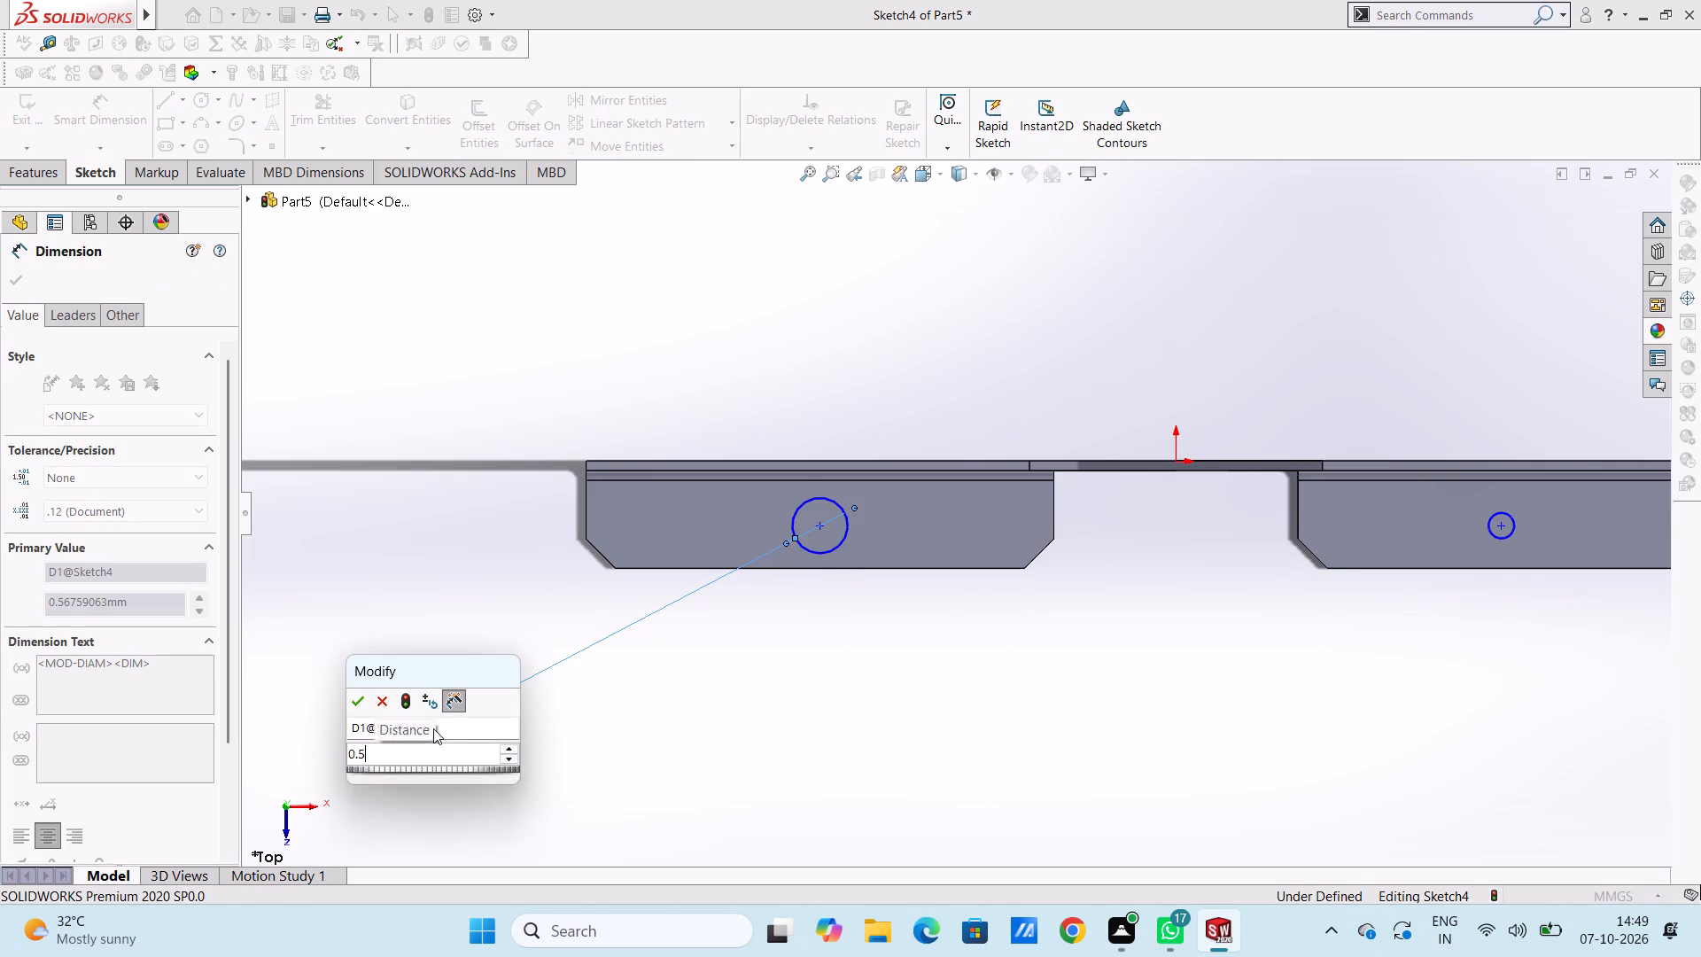
left_click(881, 720)
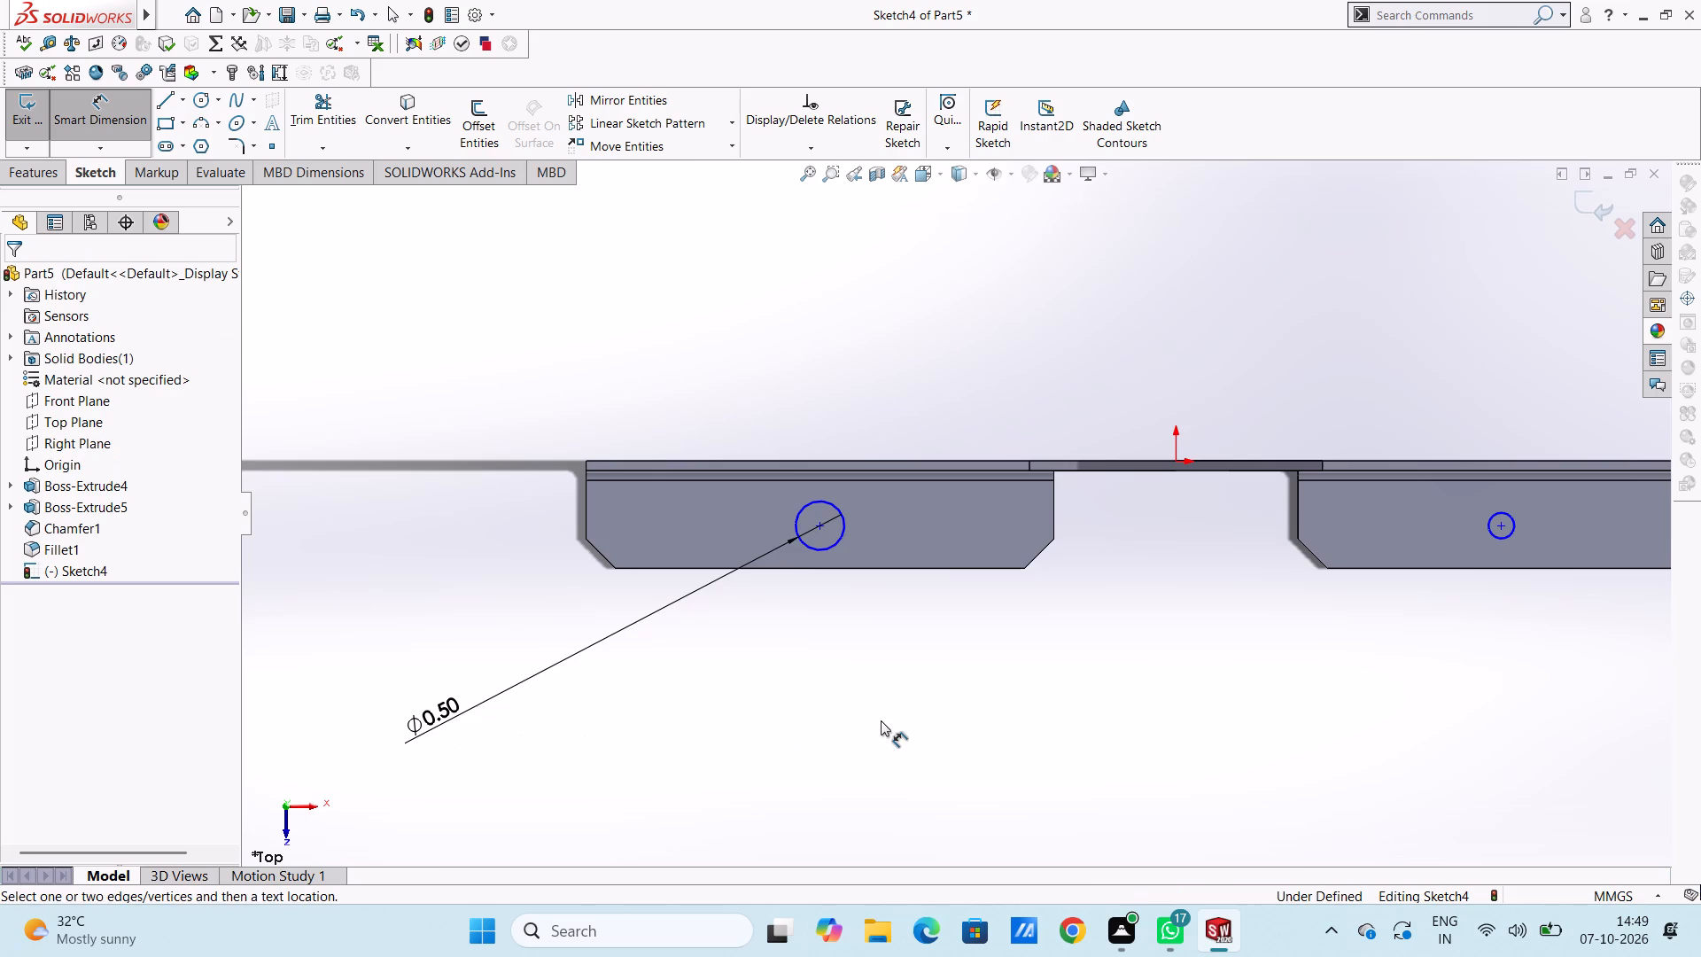
Dimension the right flange's circle with a diameter of 0.5 mm.
scroll(902, 702, "up", 4)
scroll(1175, 565, "down", 5)
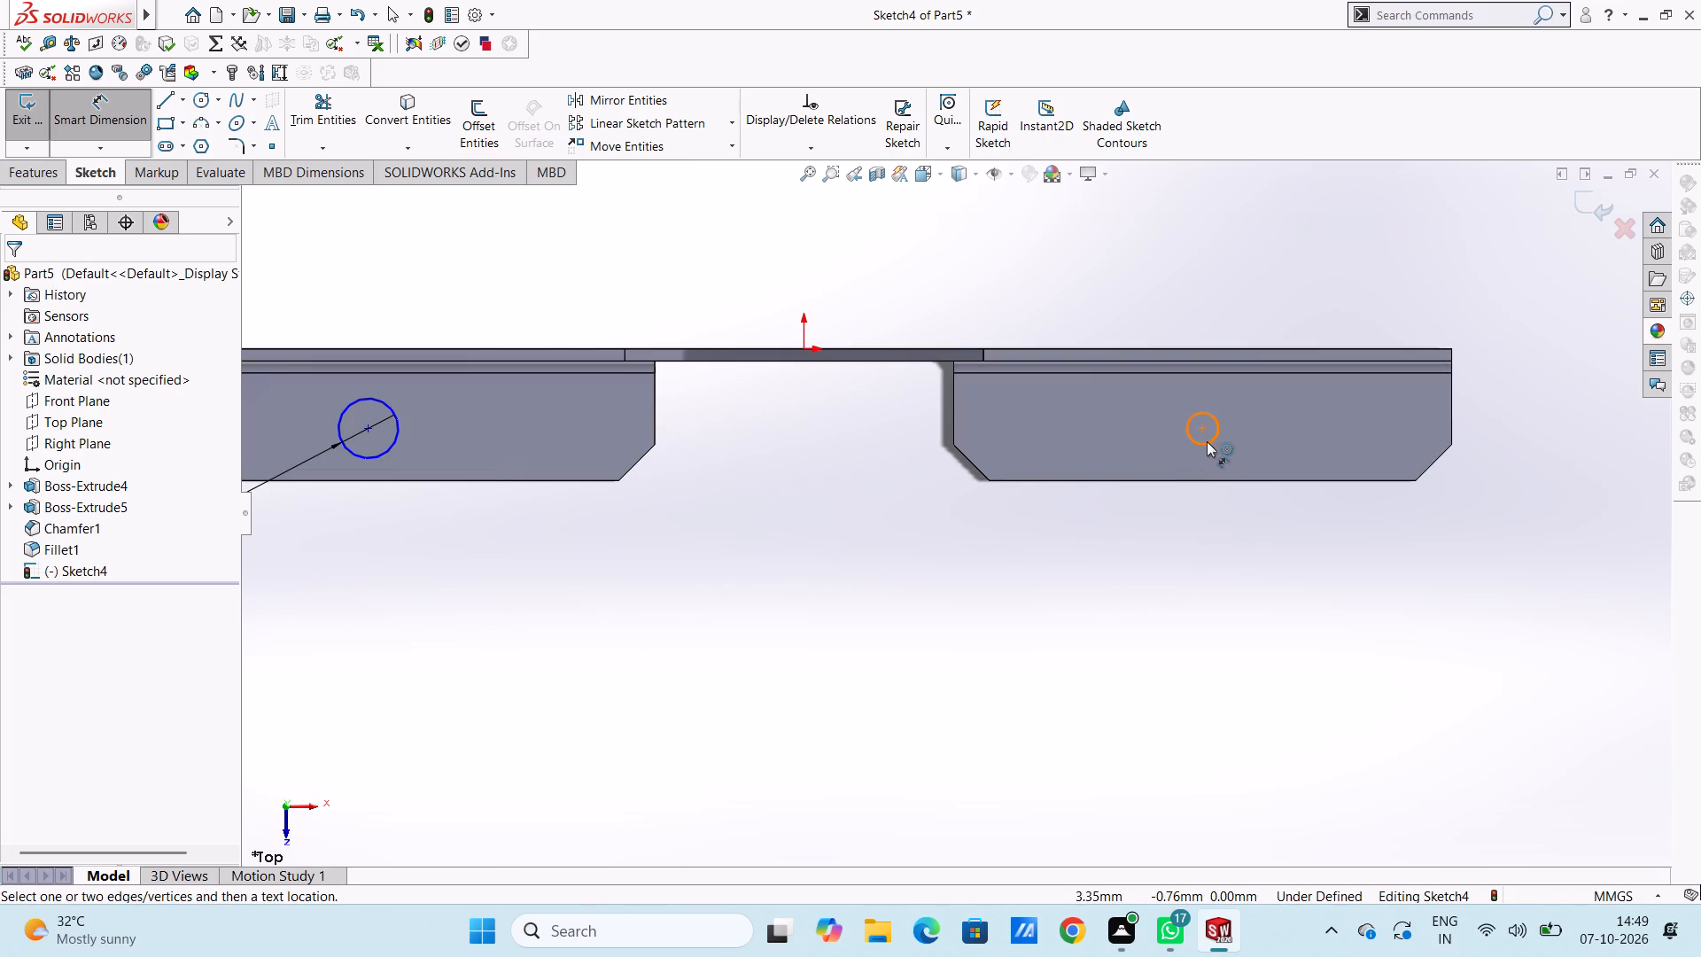
left_click(1209, 443)
left_click(1389, 631)
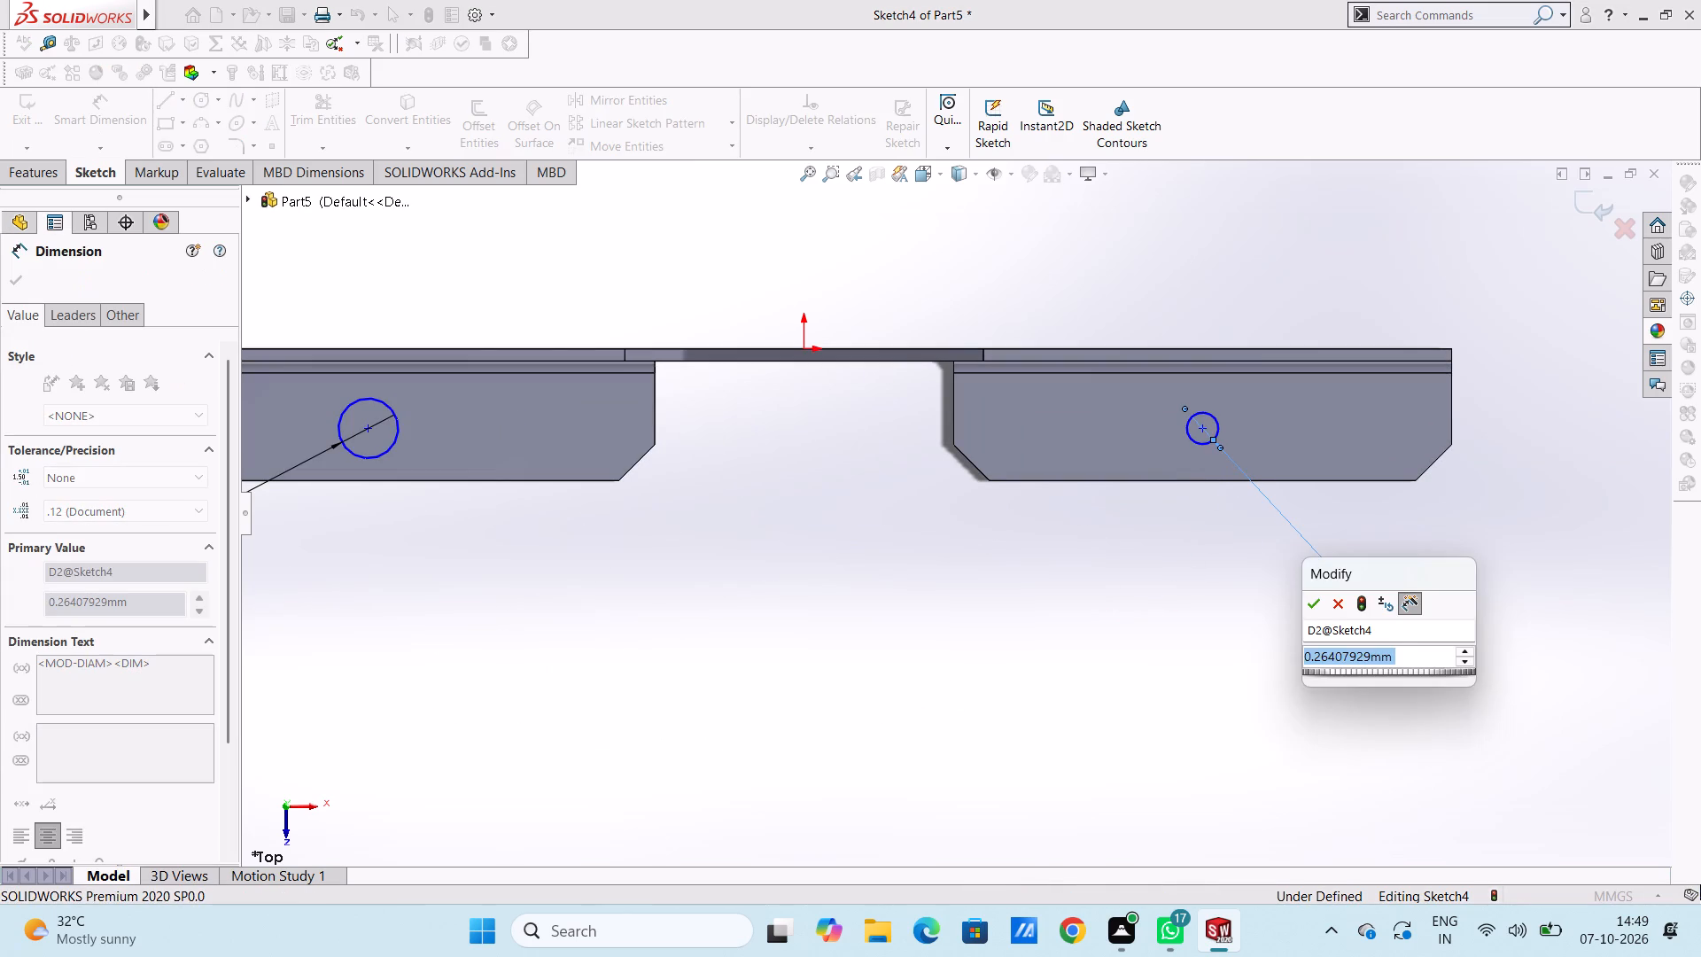
type("0.5")
key("Return")
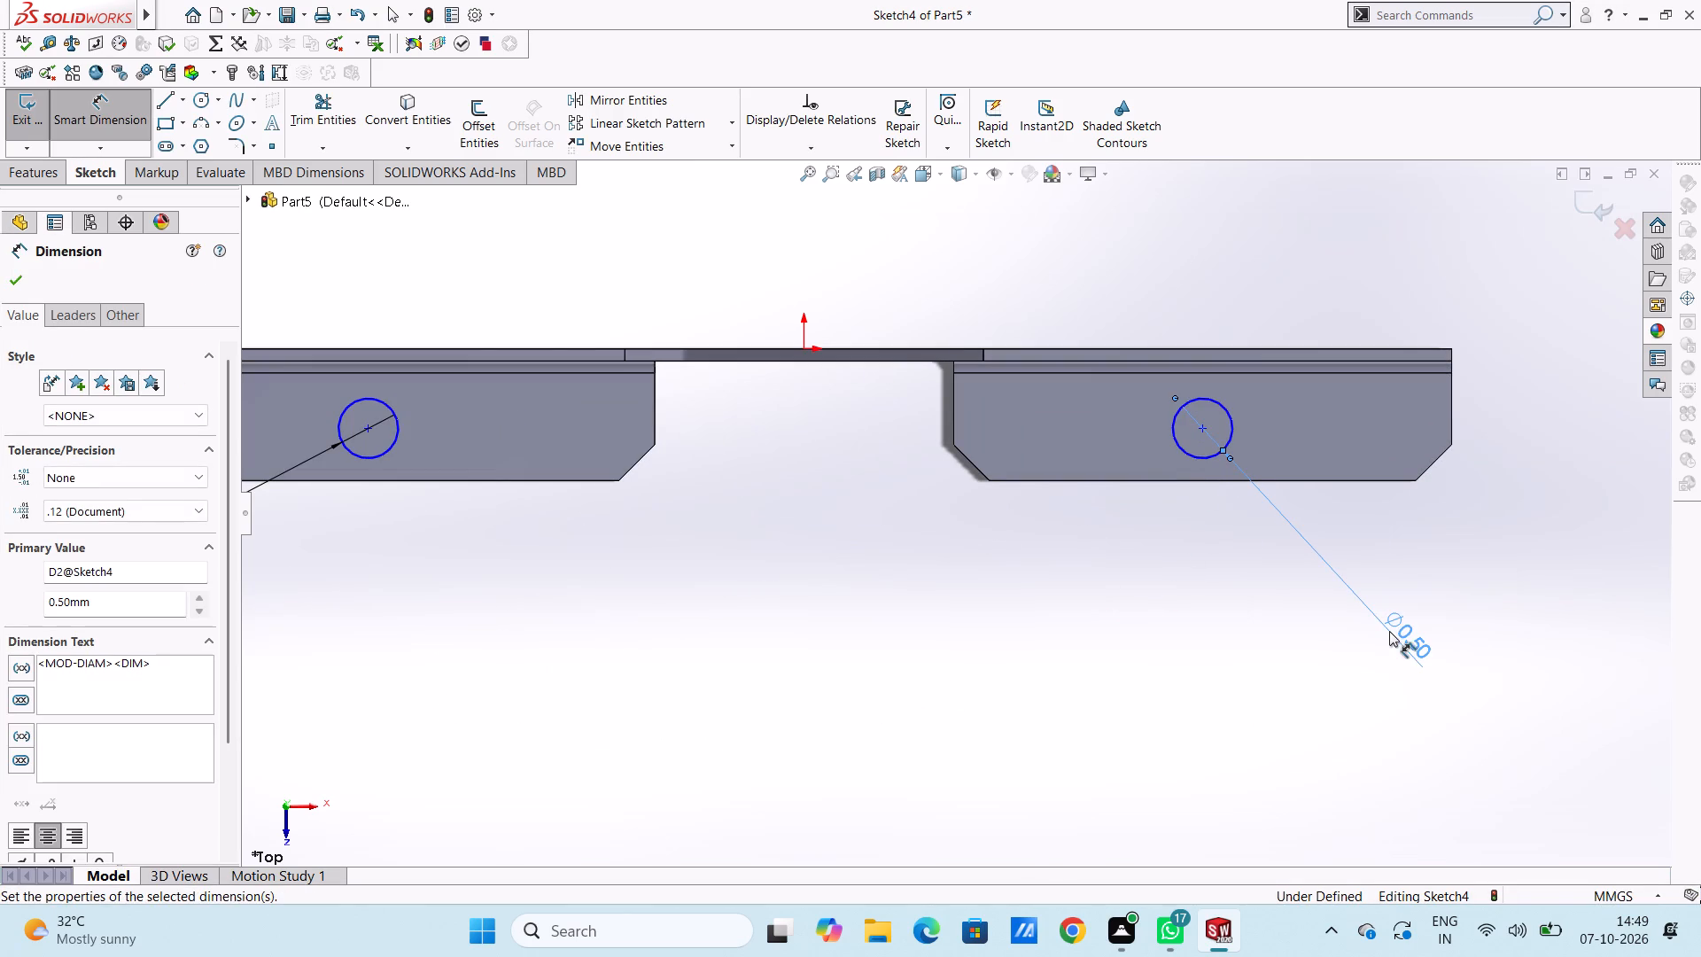
left_click(999, 620)
Dimension the left circle's centre horizontally from the left flange's inner end edge, keeping the distance as drawn.
scroll(738, 620, "up", 4)
scroll(687, 498, "down", 1)
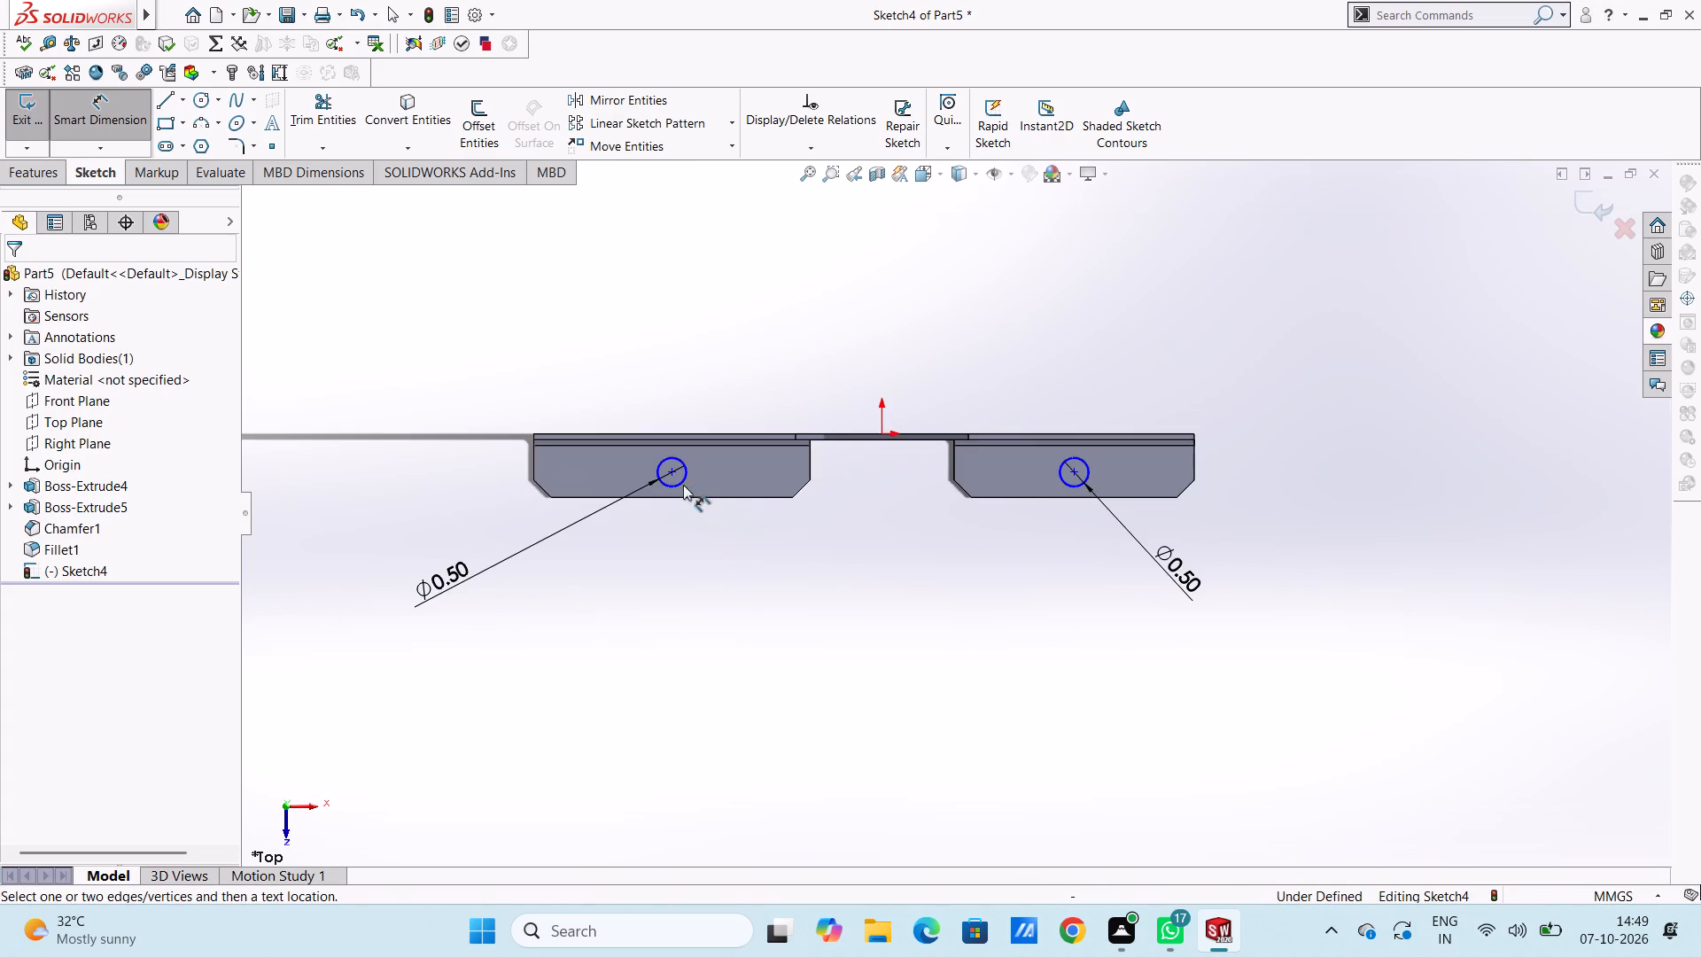
left_click(686, 465)
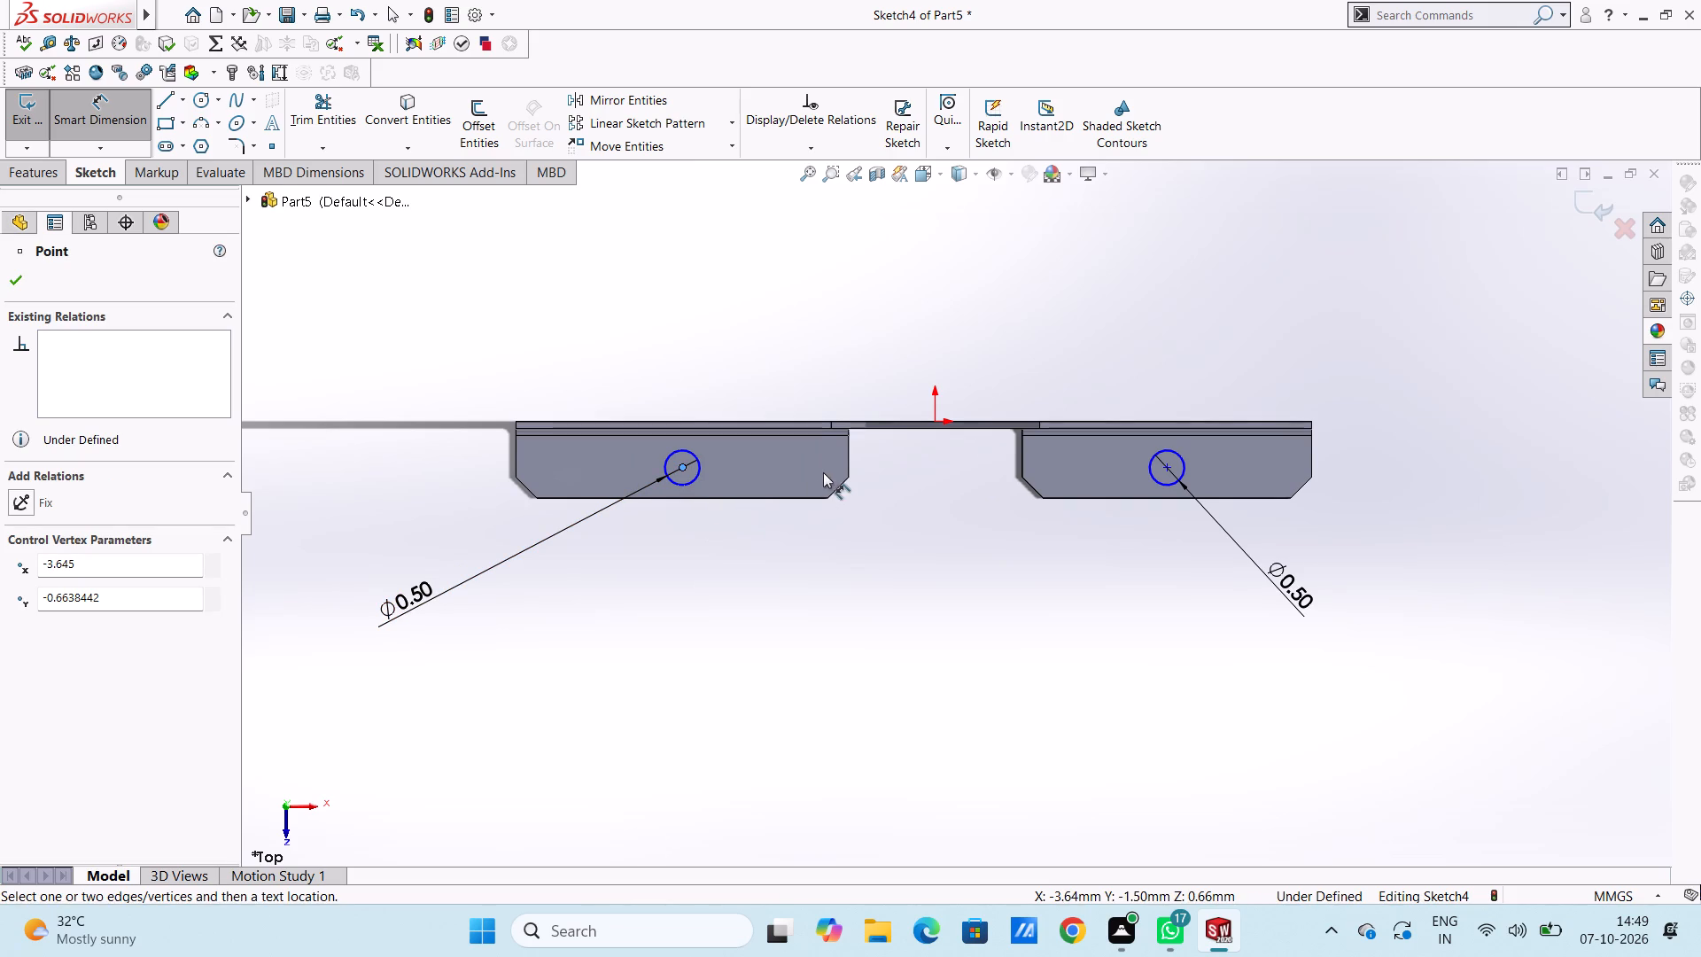
left_click(848, 465)
scroll(845, 681, "up", 3)
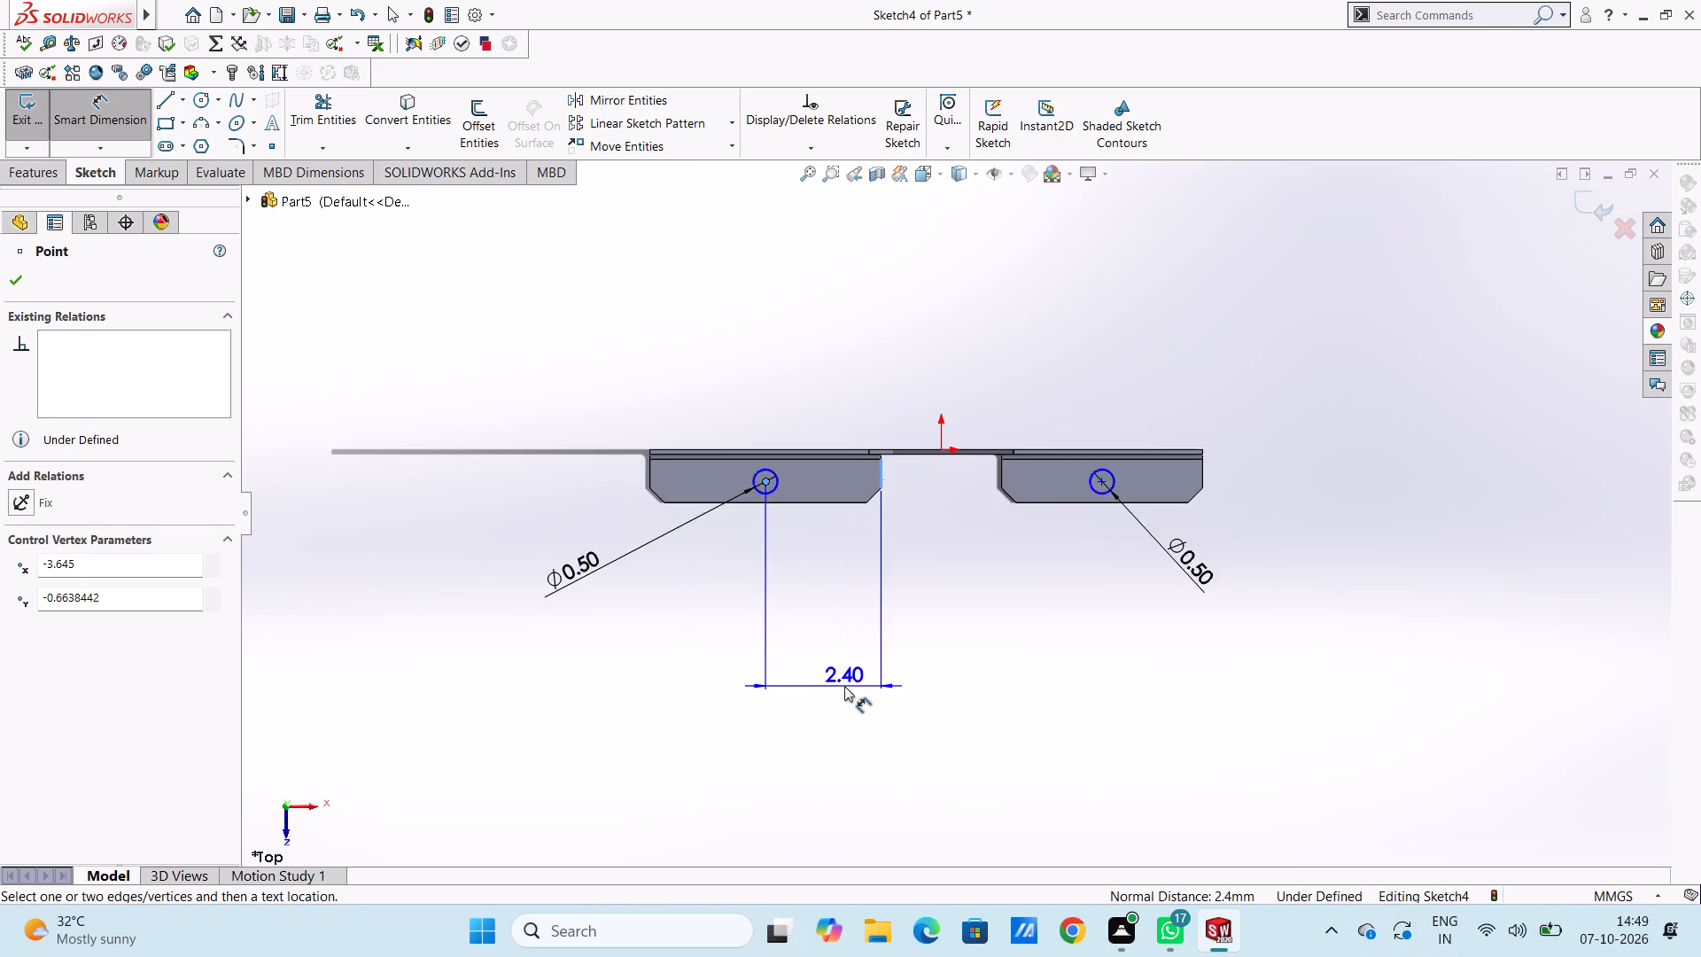
left_click(840, 691)
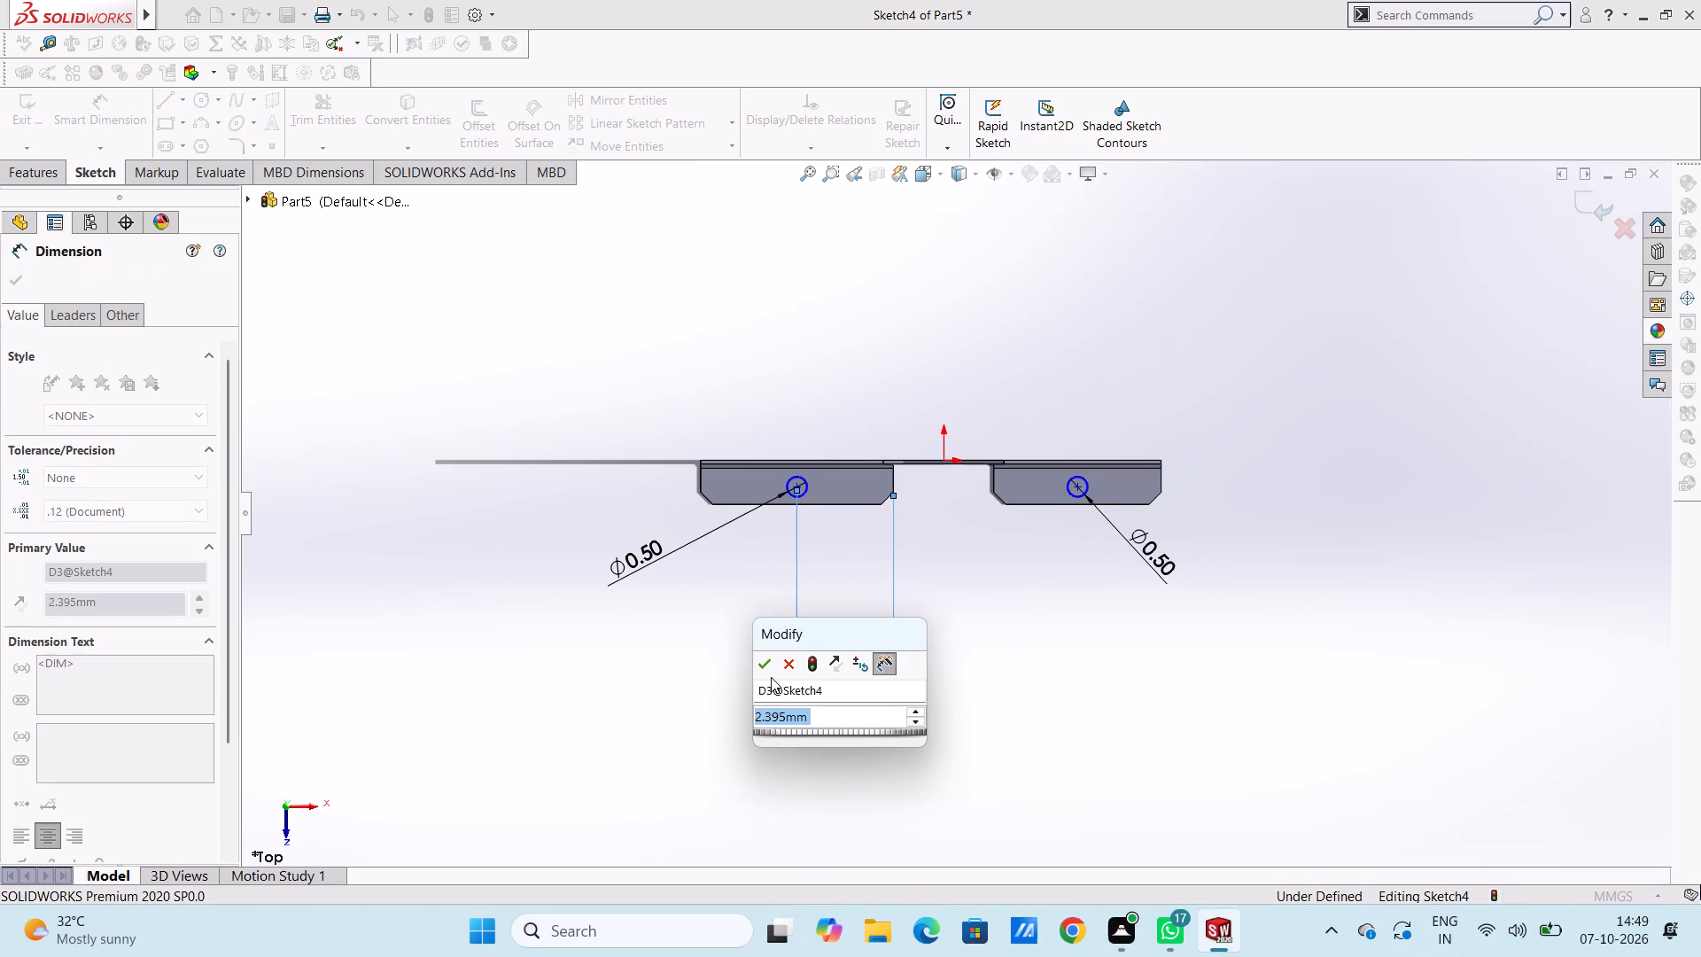
left_click(768, 667)
left_click(753, 659)
Dimension the left circle's centre 0.45 mm from the left flange's long outer edge.
scroll(788, 470, "down", 3)
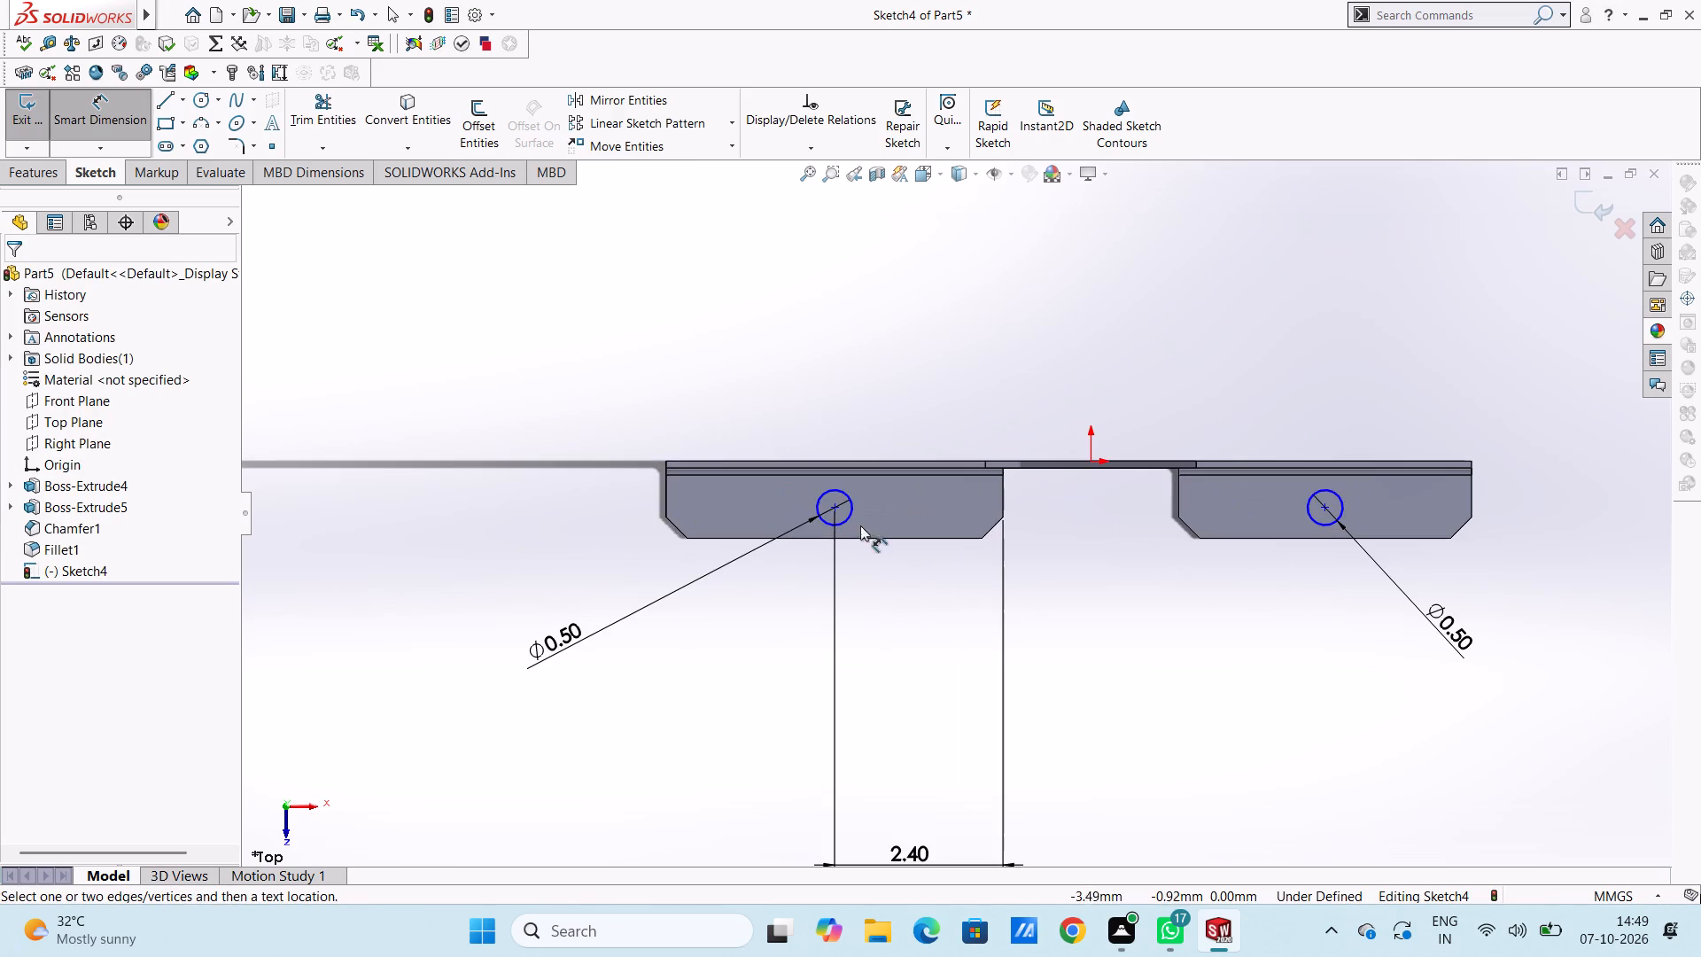
left_click(838, 508)
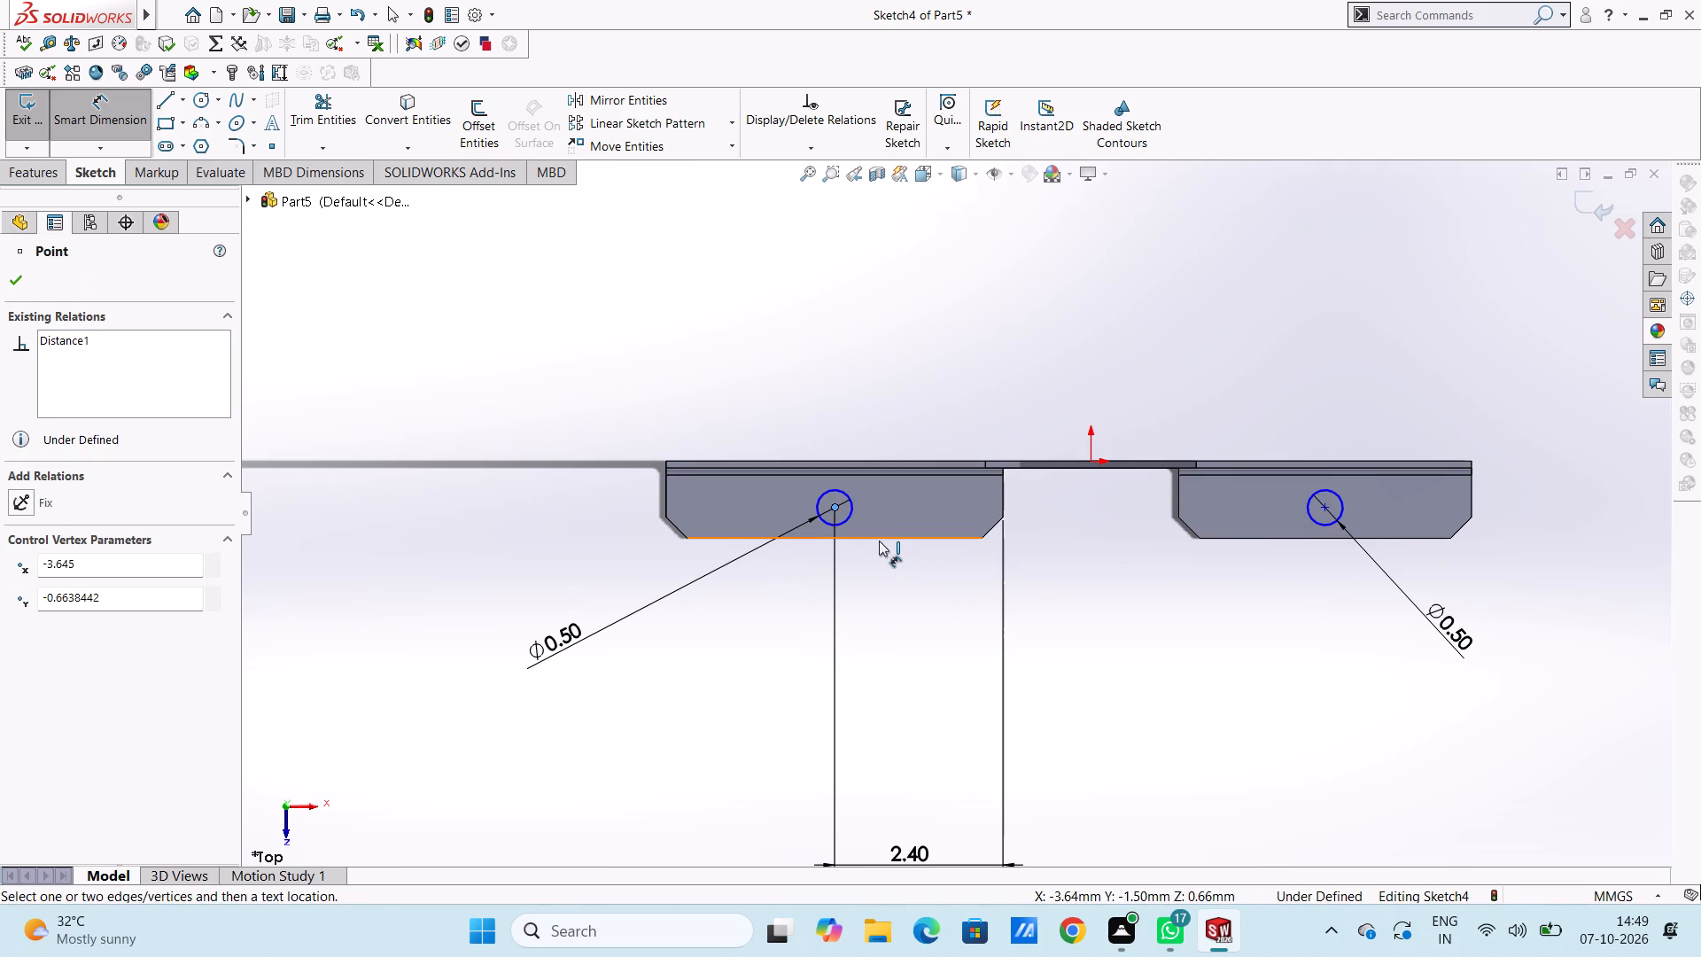
left_click(879, 541)
scroll(508, 557, "up", 3)
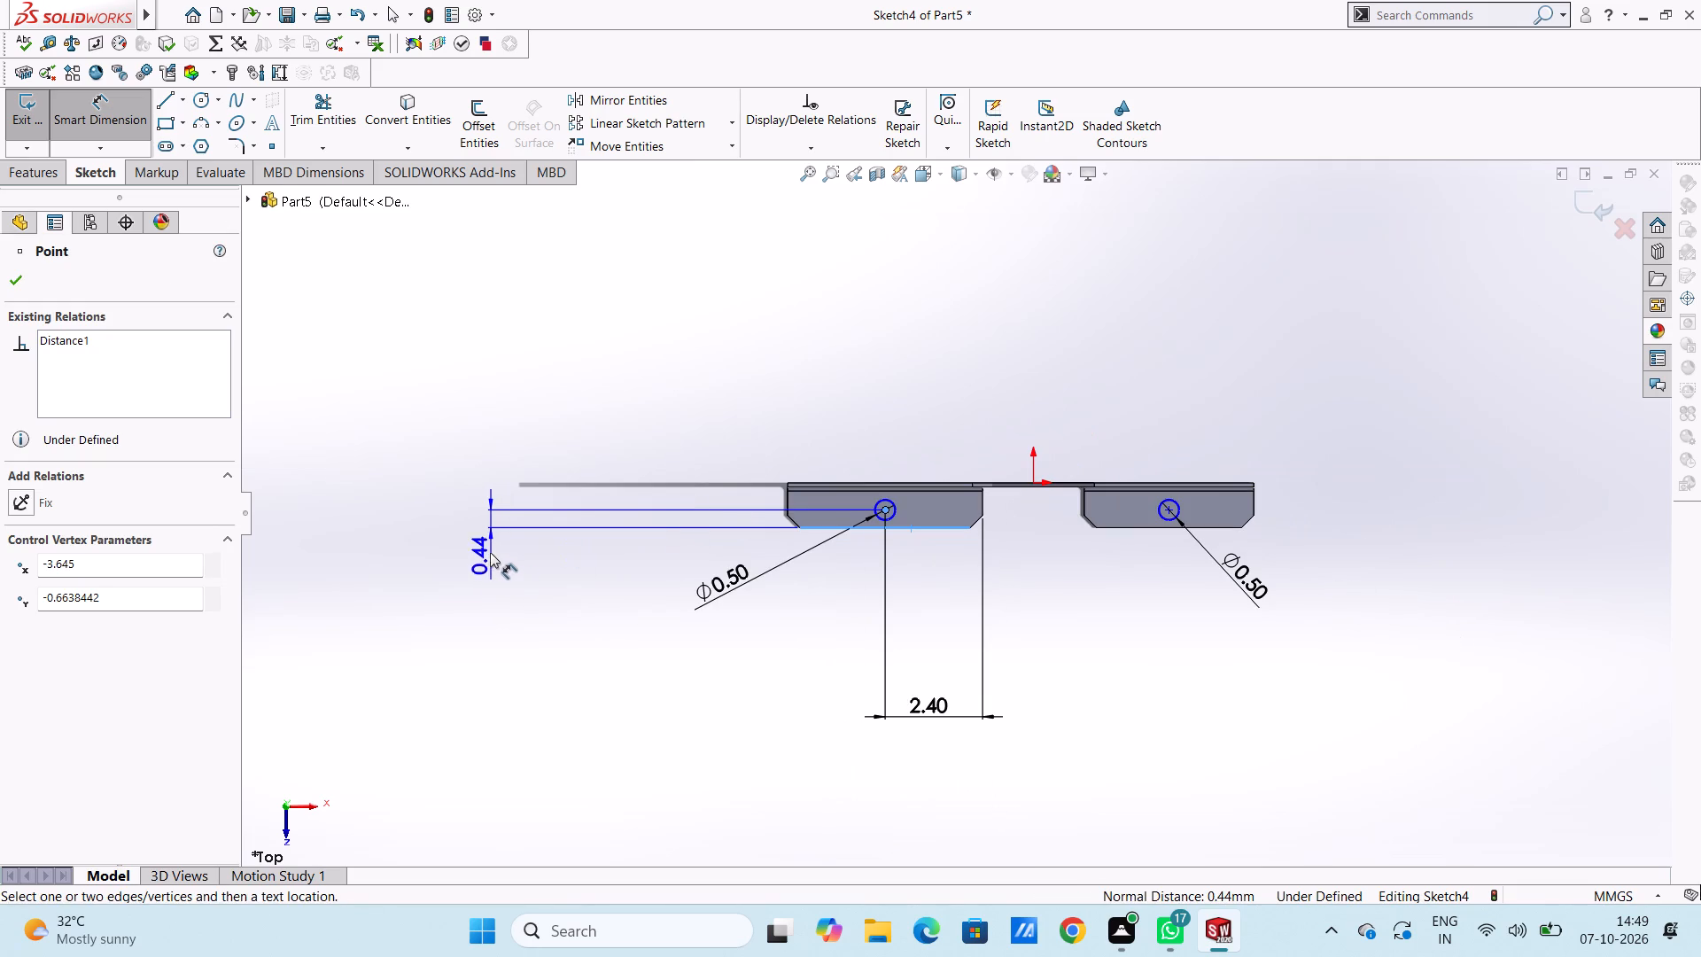
left_click(477, 651)
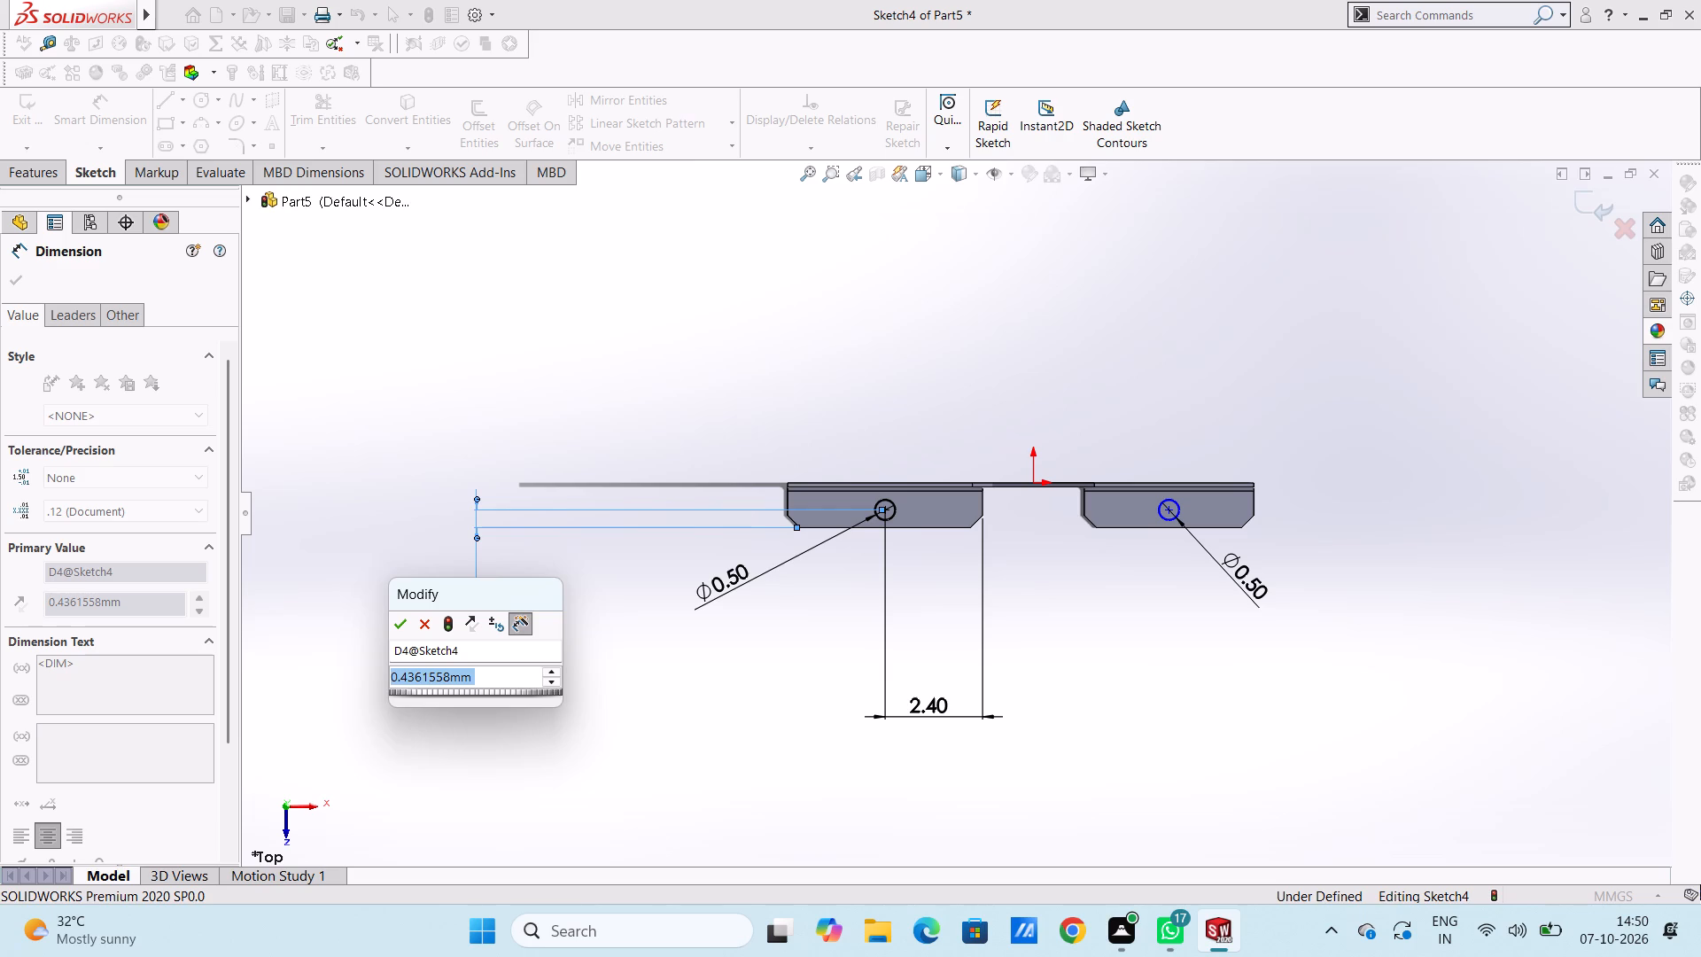
type("0.45")
key("Return")
left_click(630, 401)
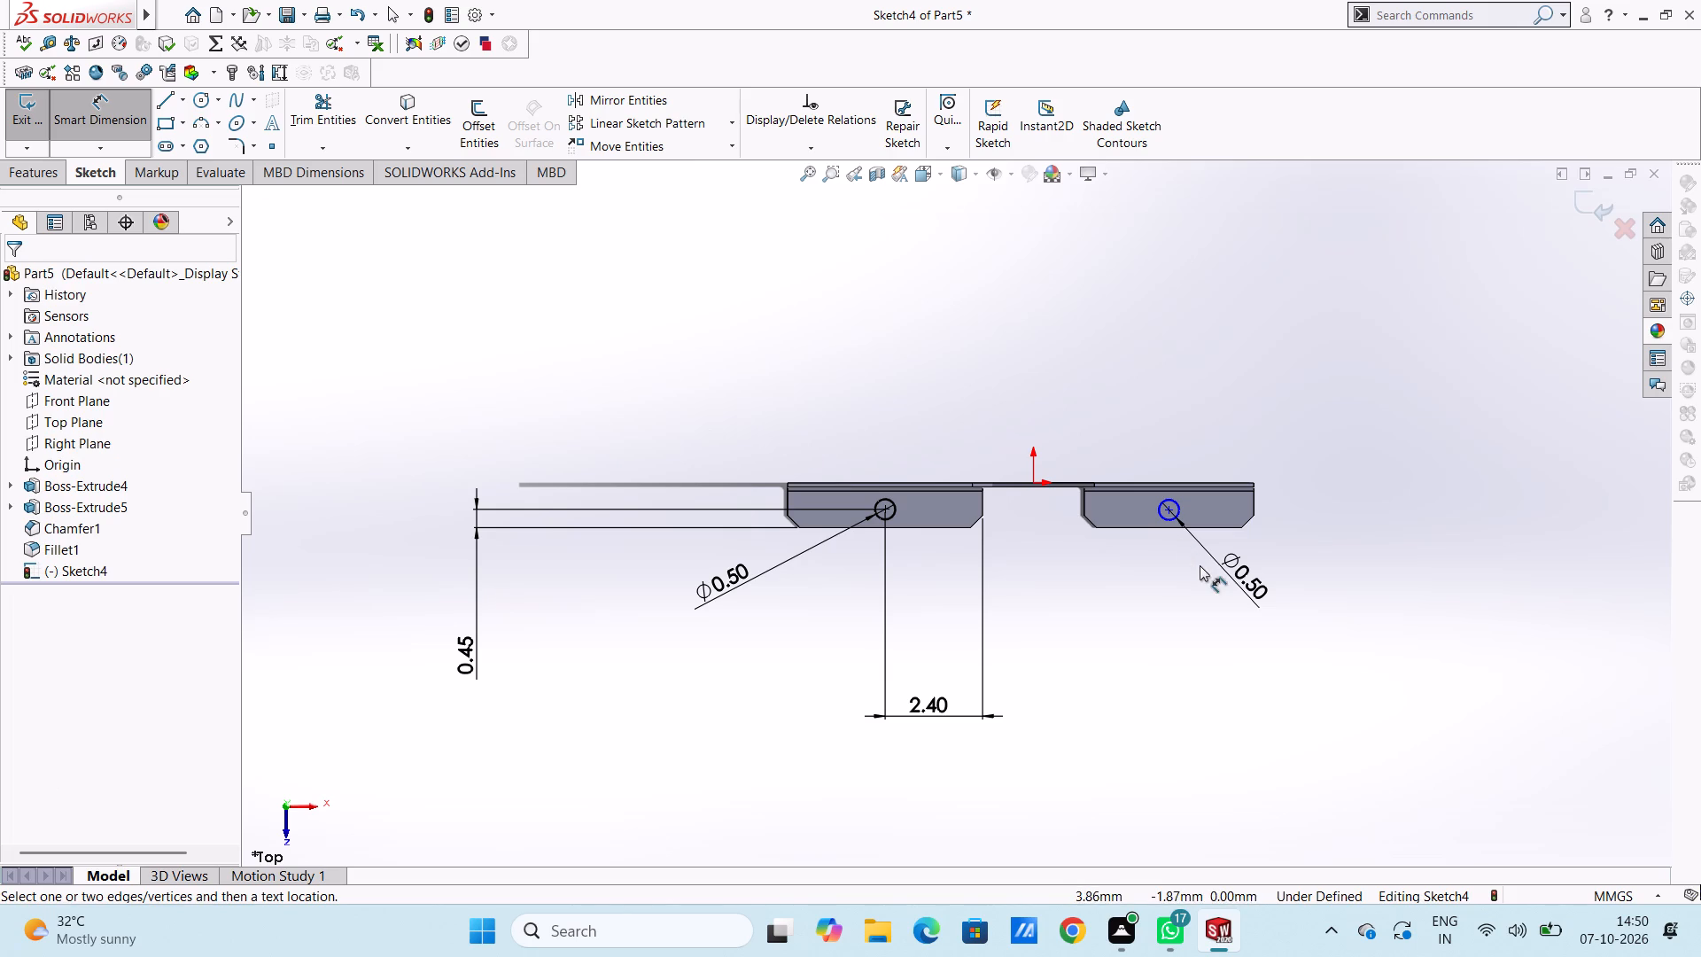
Dimension the right circle's centre 0.45 mm from the right flange's long outer edge.
scroll(1208, 564, "down", 4)
scroll(1081, 467, "down", 4)
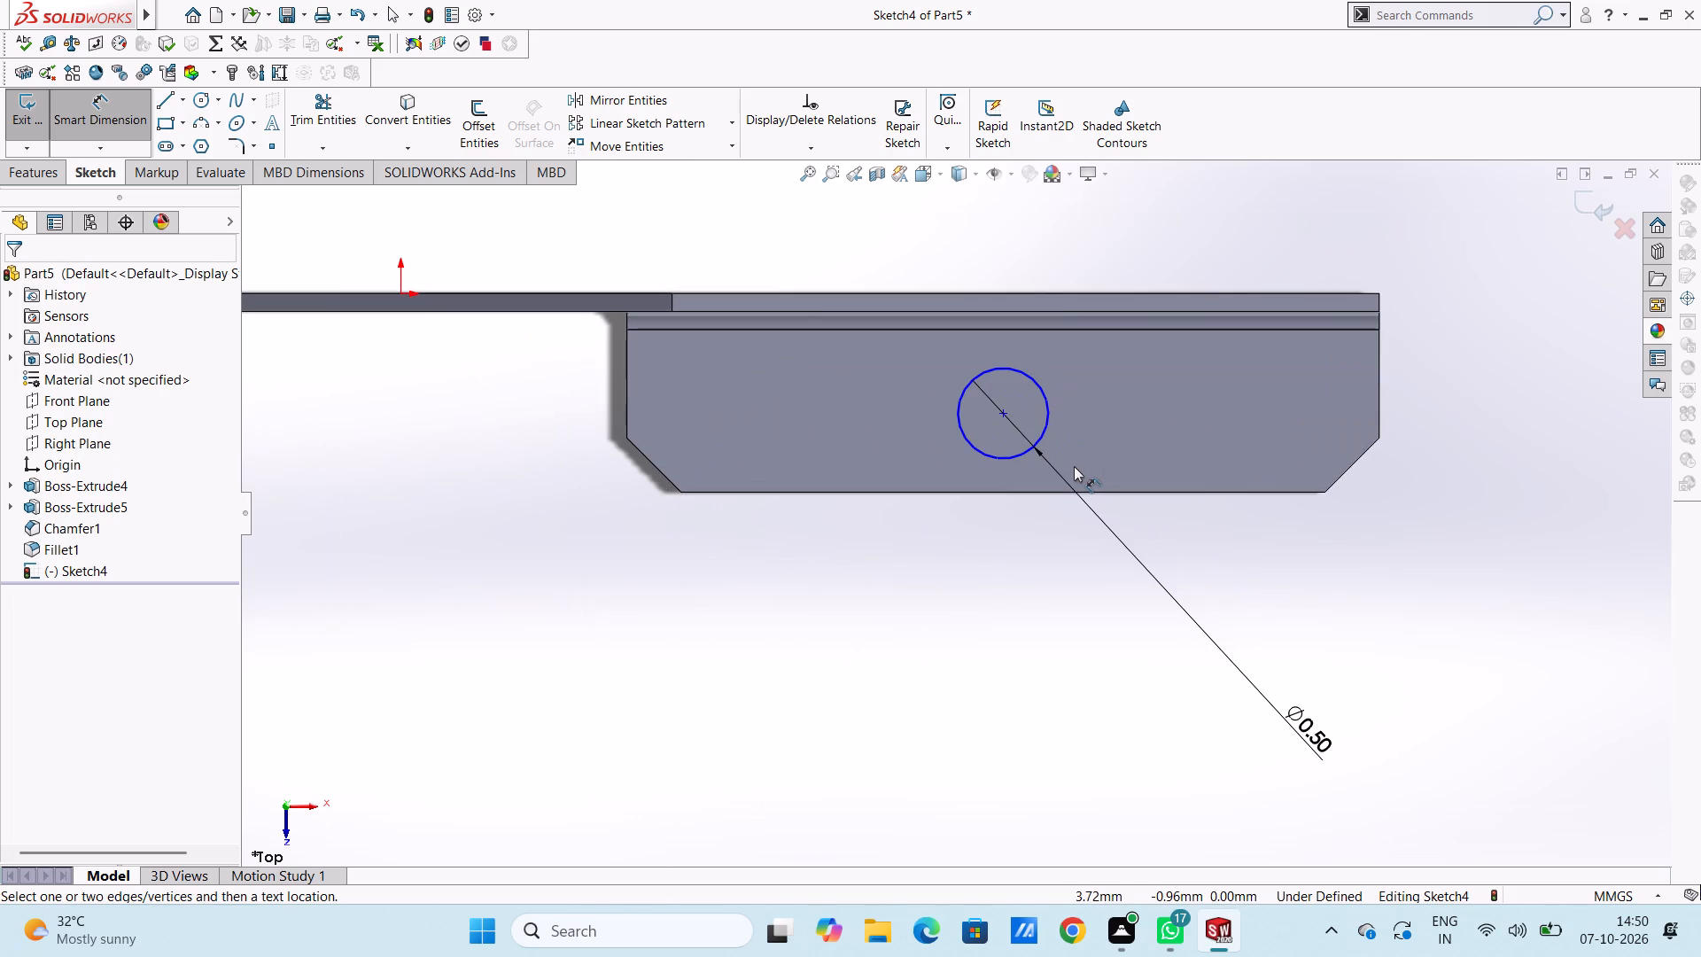
left_click(1005, 416)
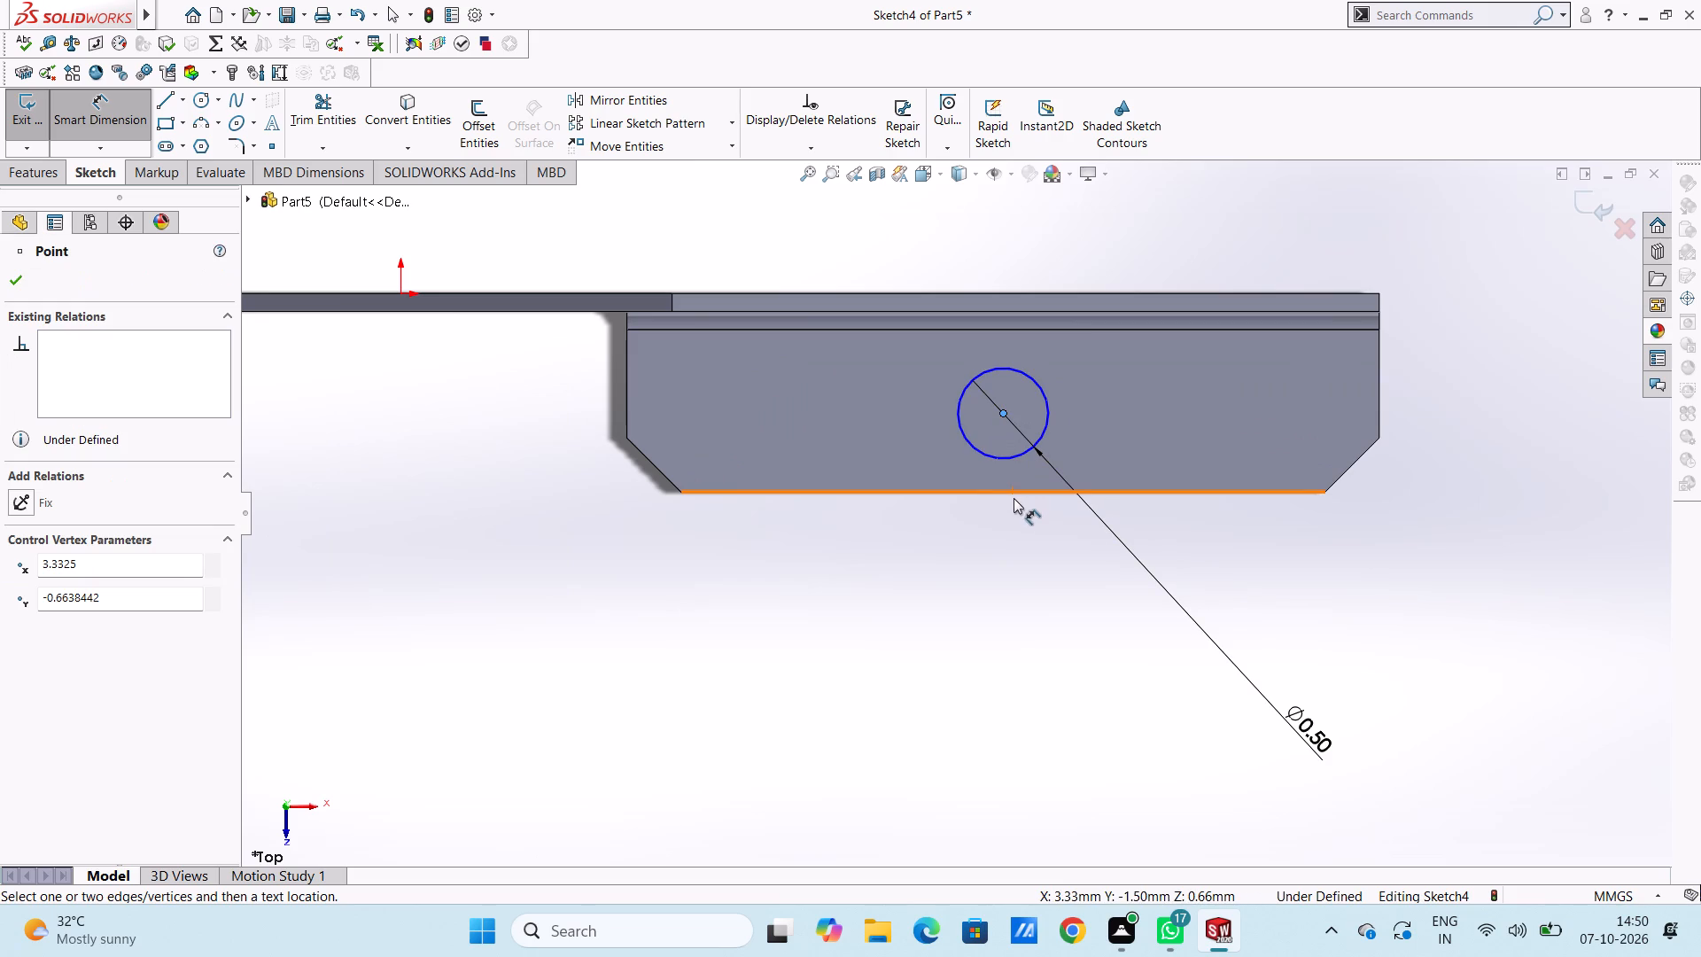
left_click(1013, 494)
scroll(1492, 467, "up", 5)
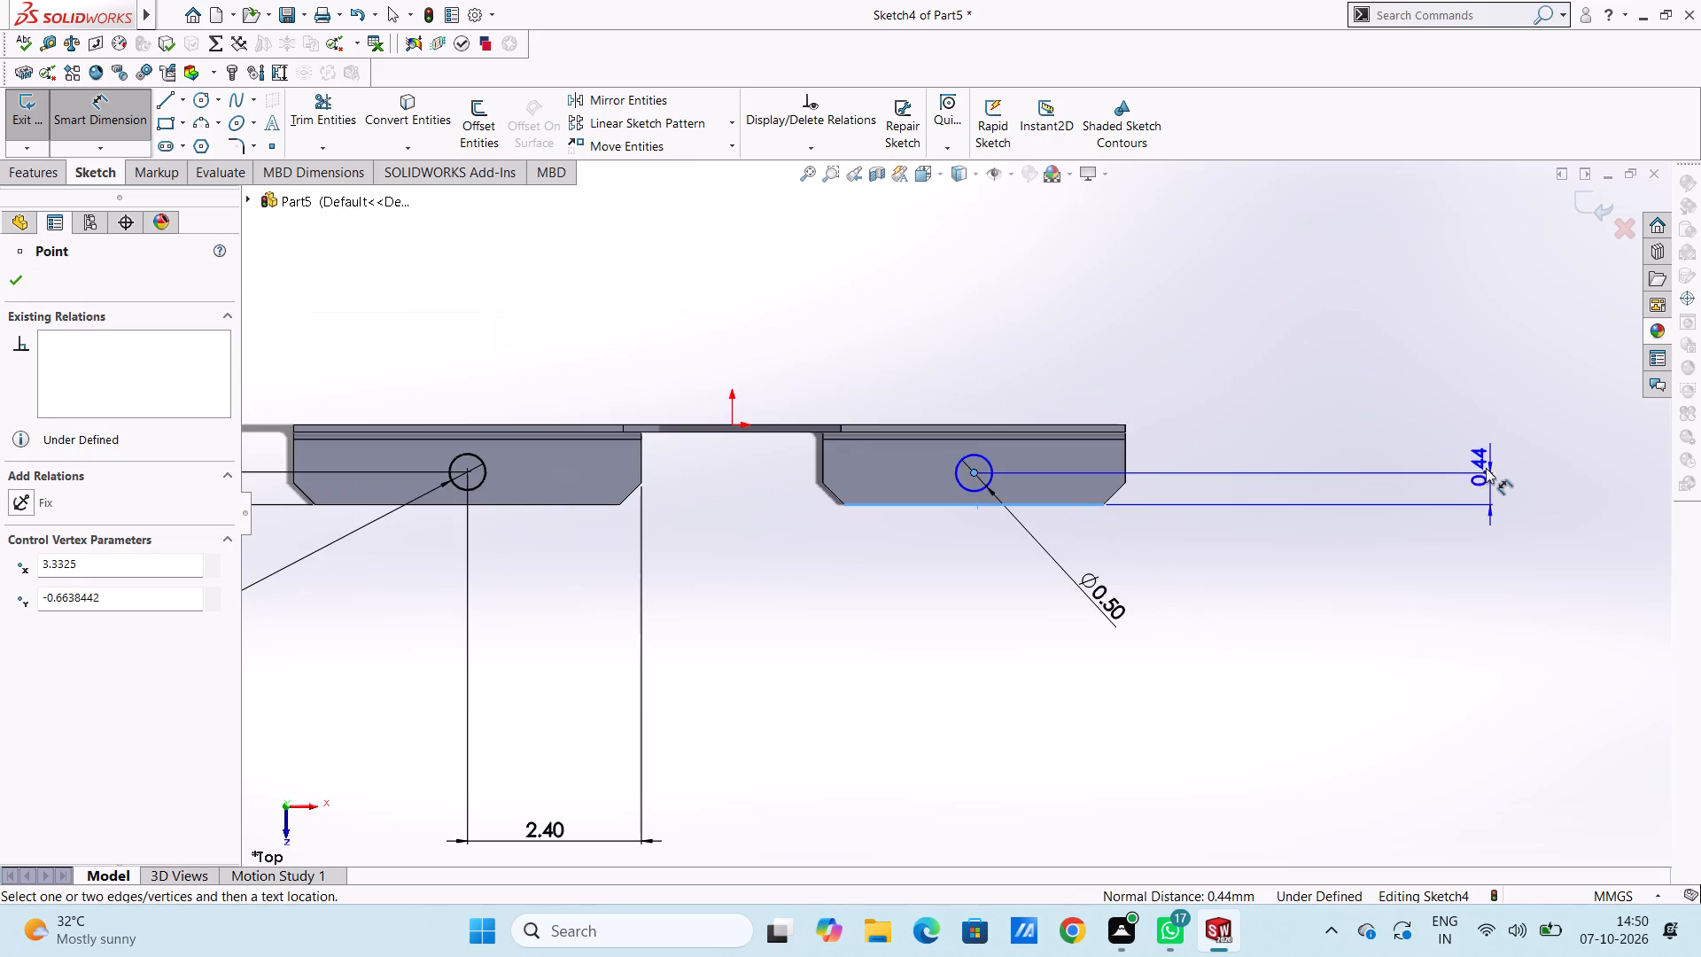
scroll(1393, 478, "up", 5)
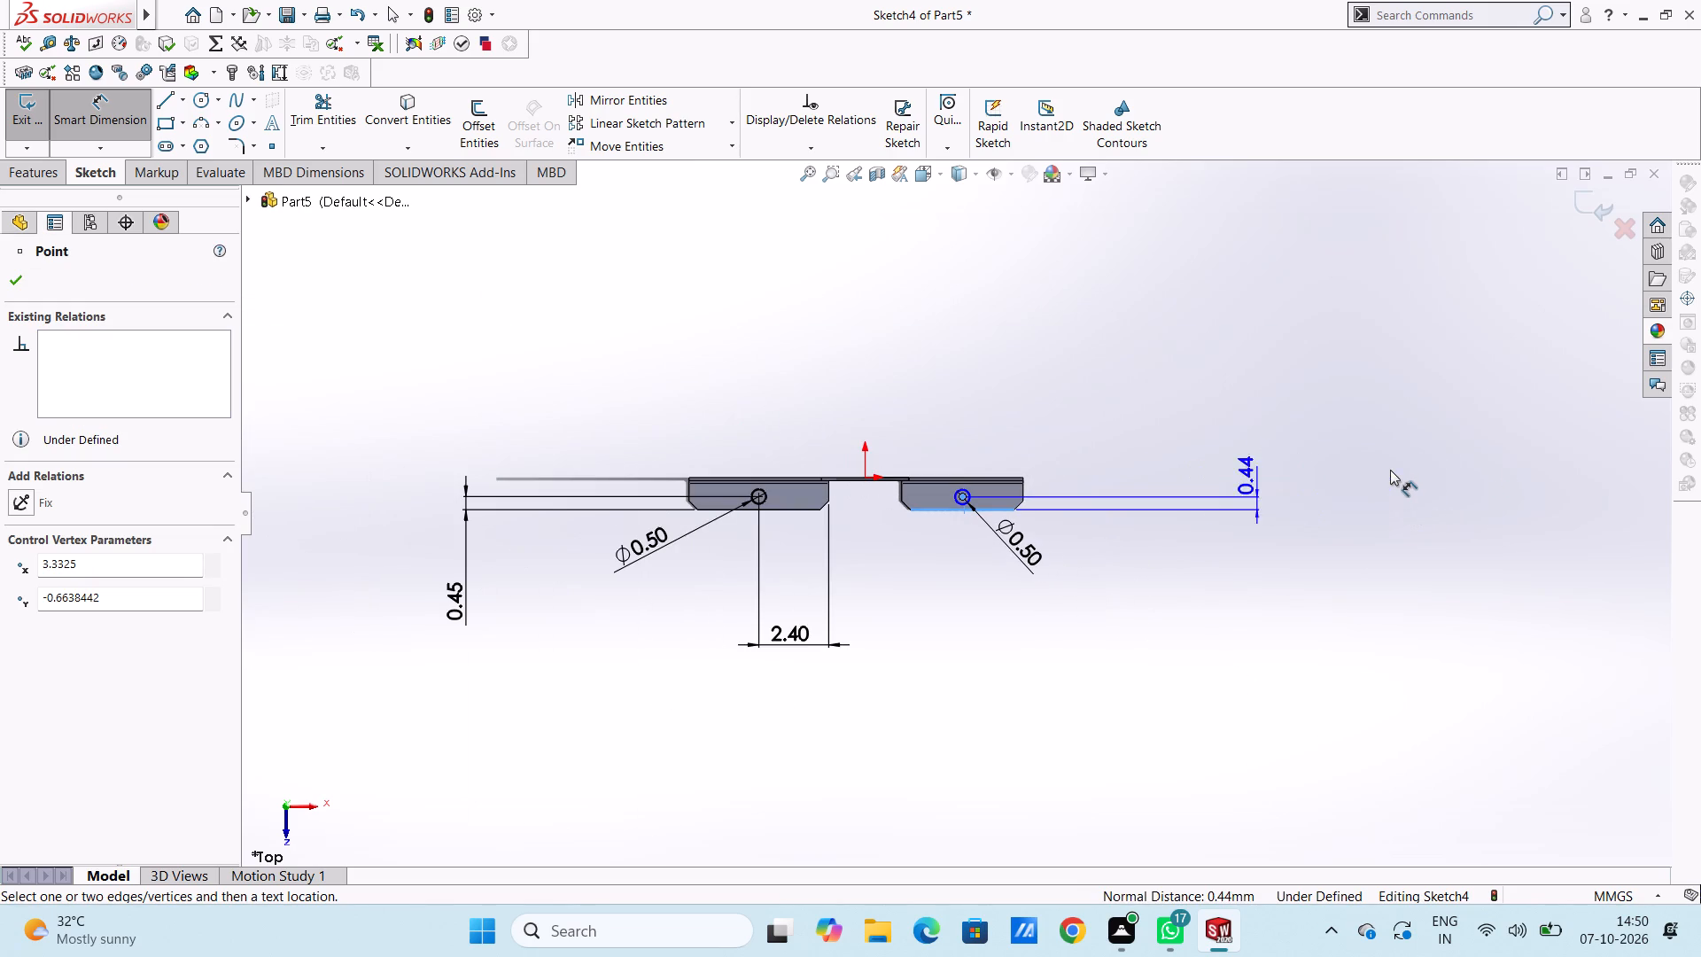
left_click(1421, 492)
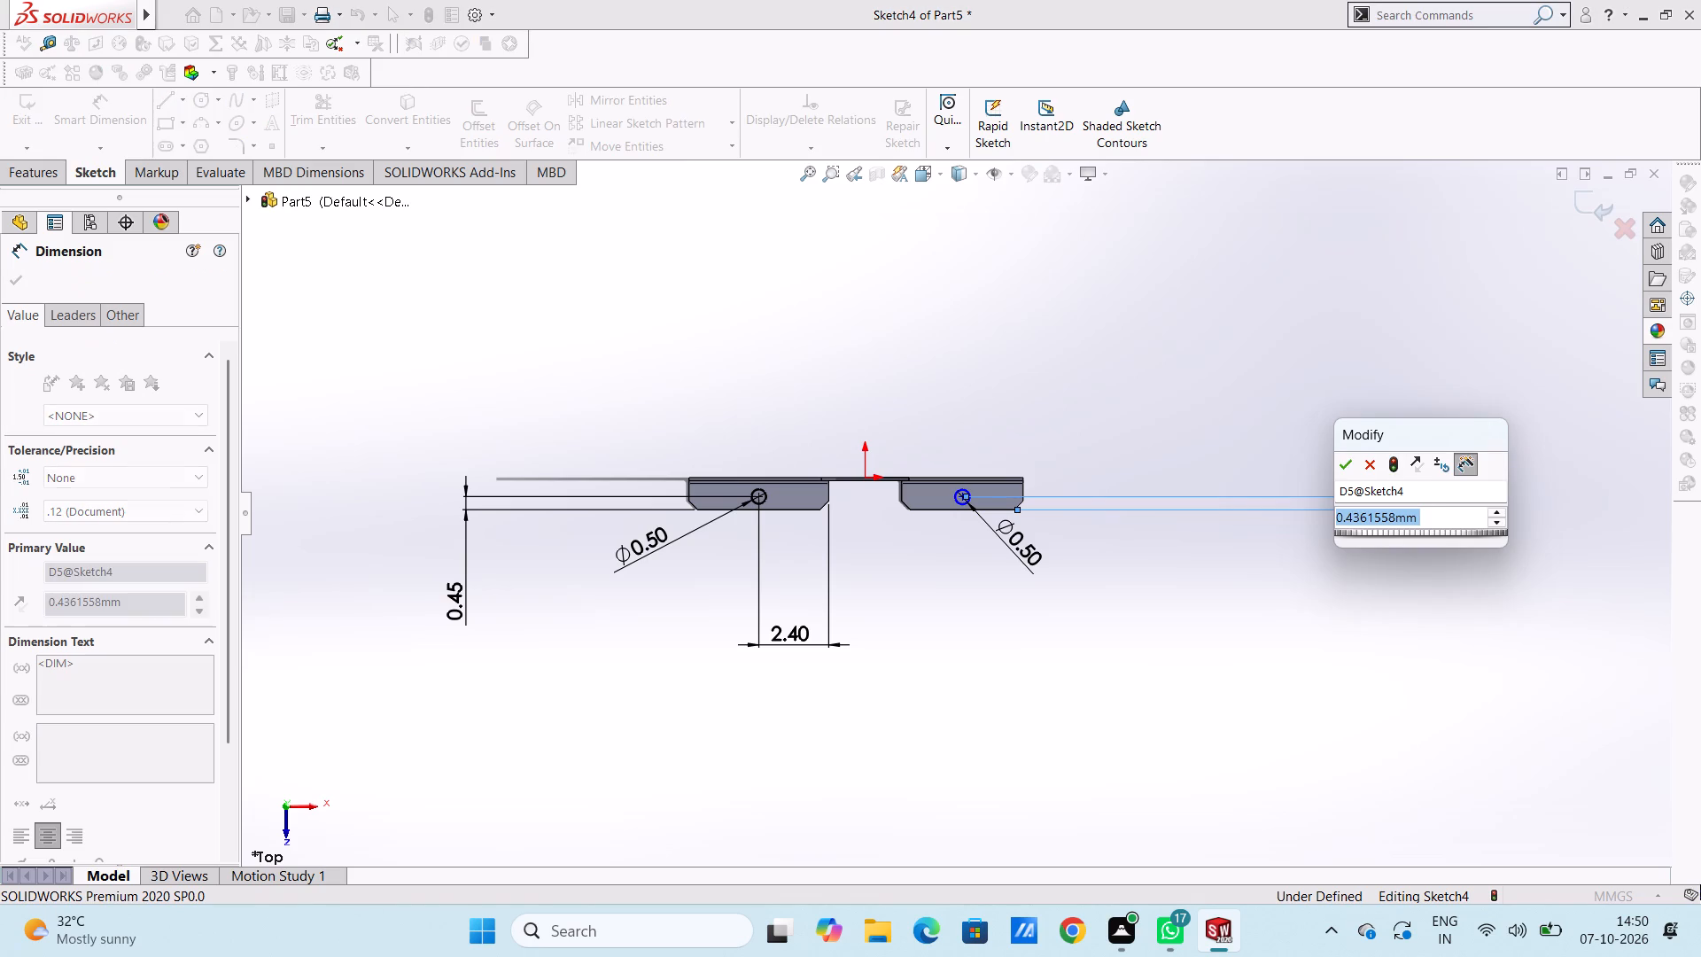
type("0.45")
key("Return")
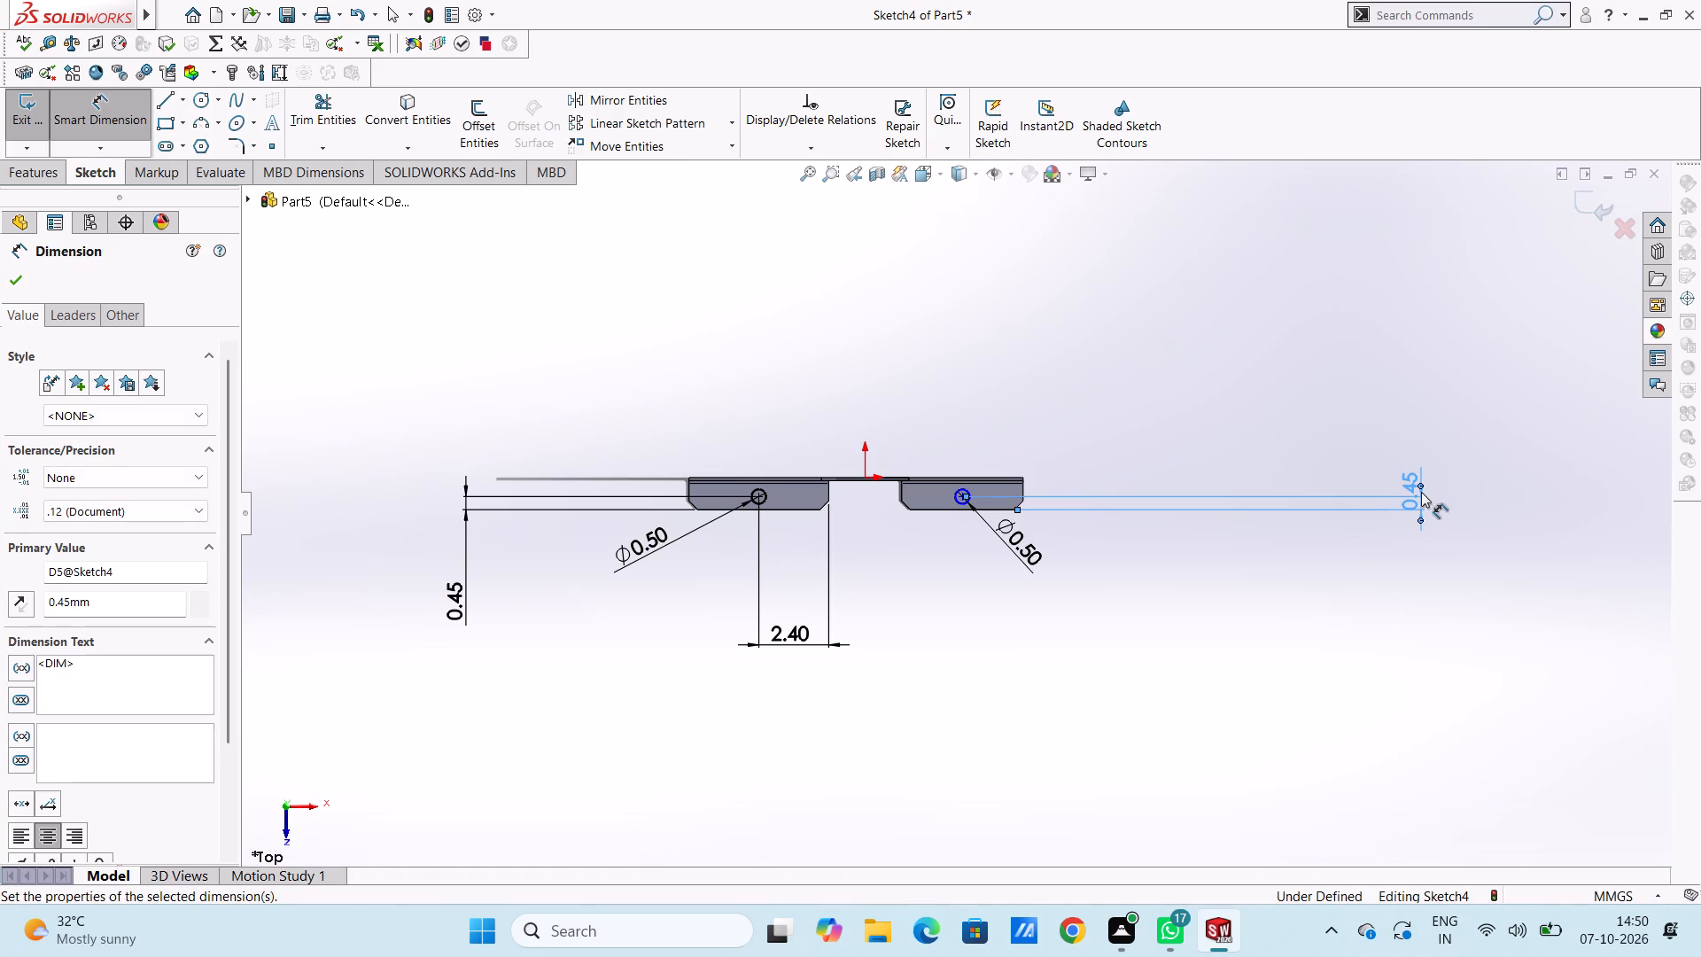
left_click(1252, 694)
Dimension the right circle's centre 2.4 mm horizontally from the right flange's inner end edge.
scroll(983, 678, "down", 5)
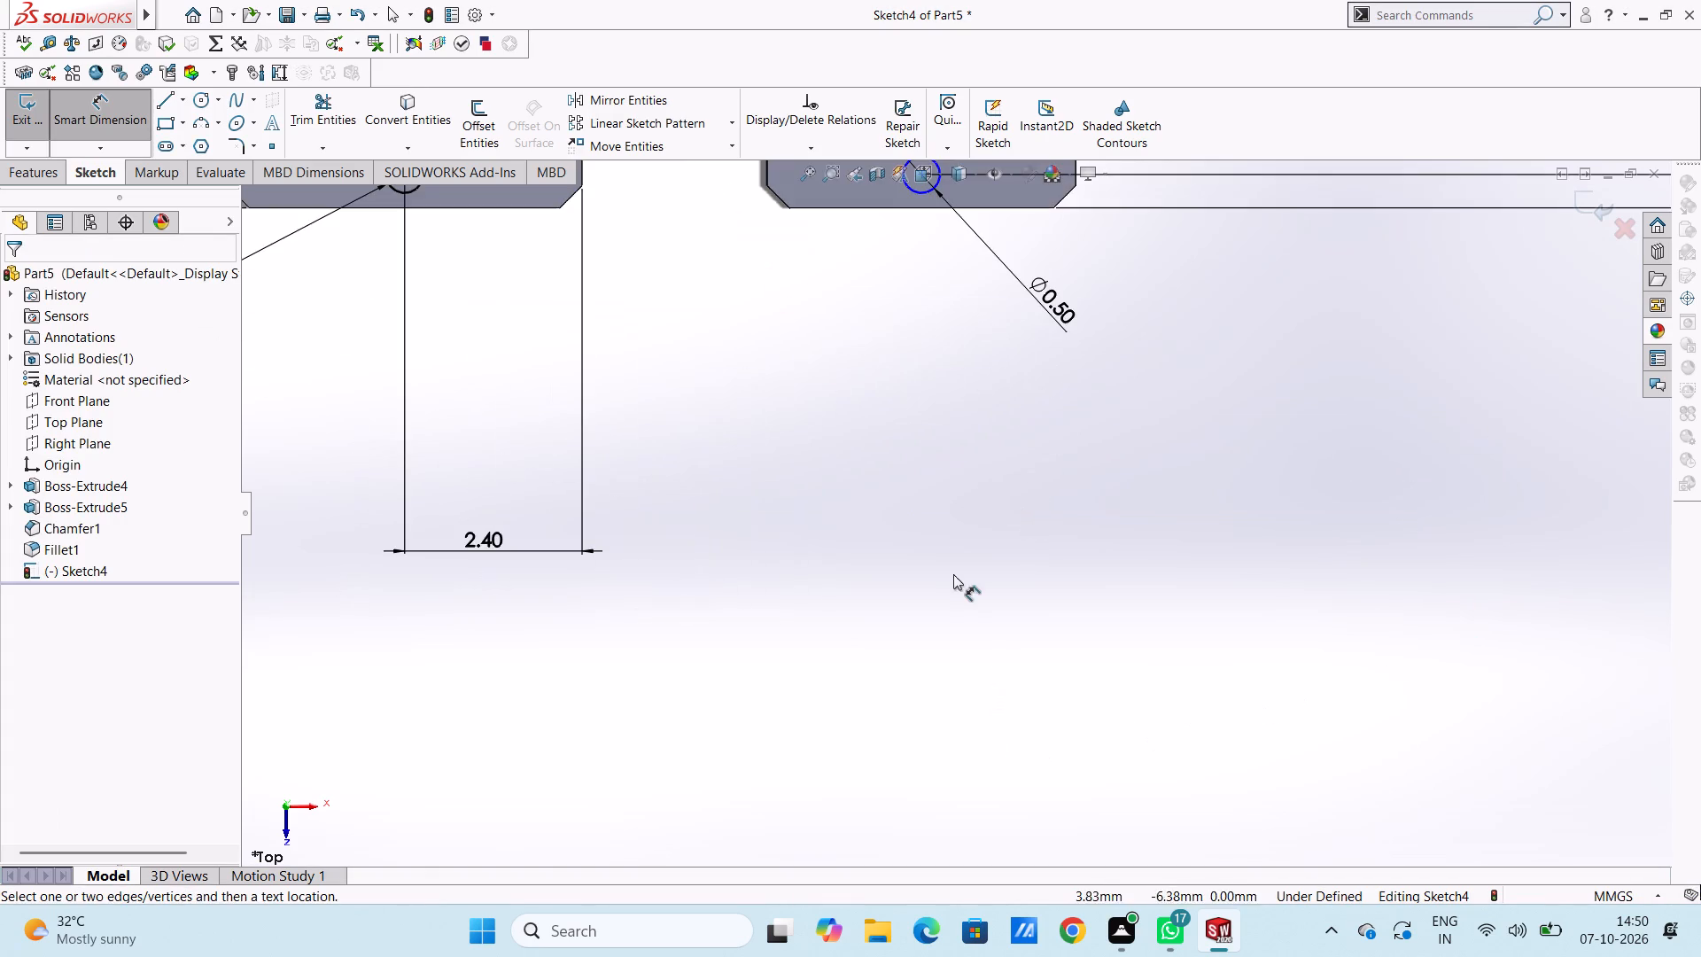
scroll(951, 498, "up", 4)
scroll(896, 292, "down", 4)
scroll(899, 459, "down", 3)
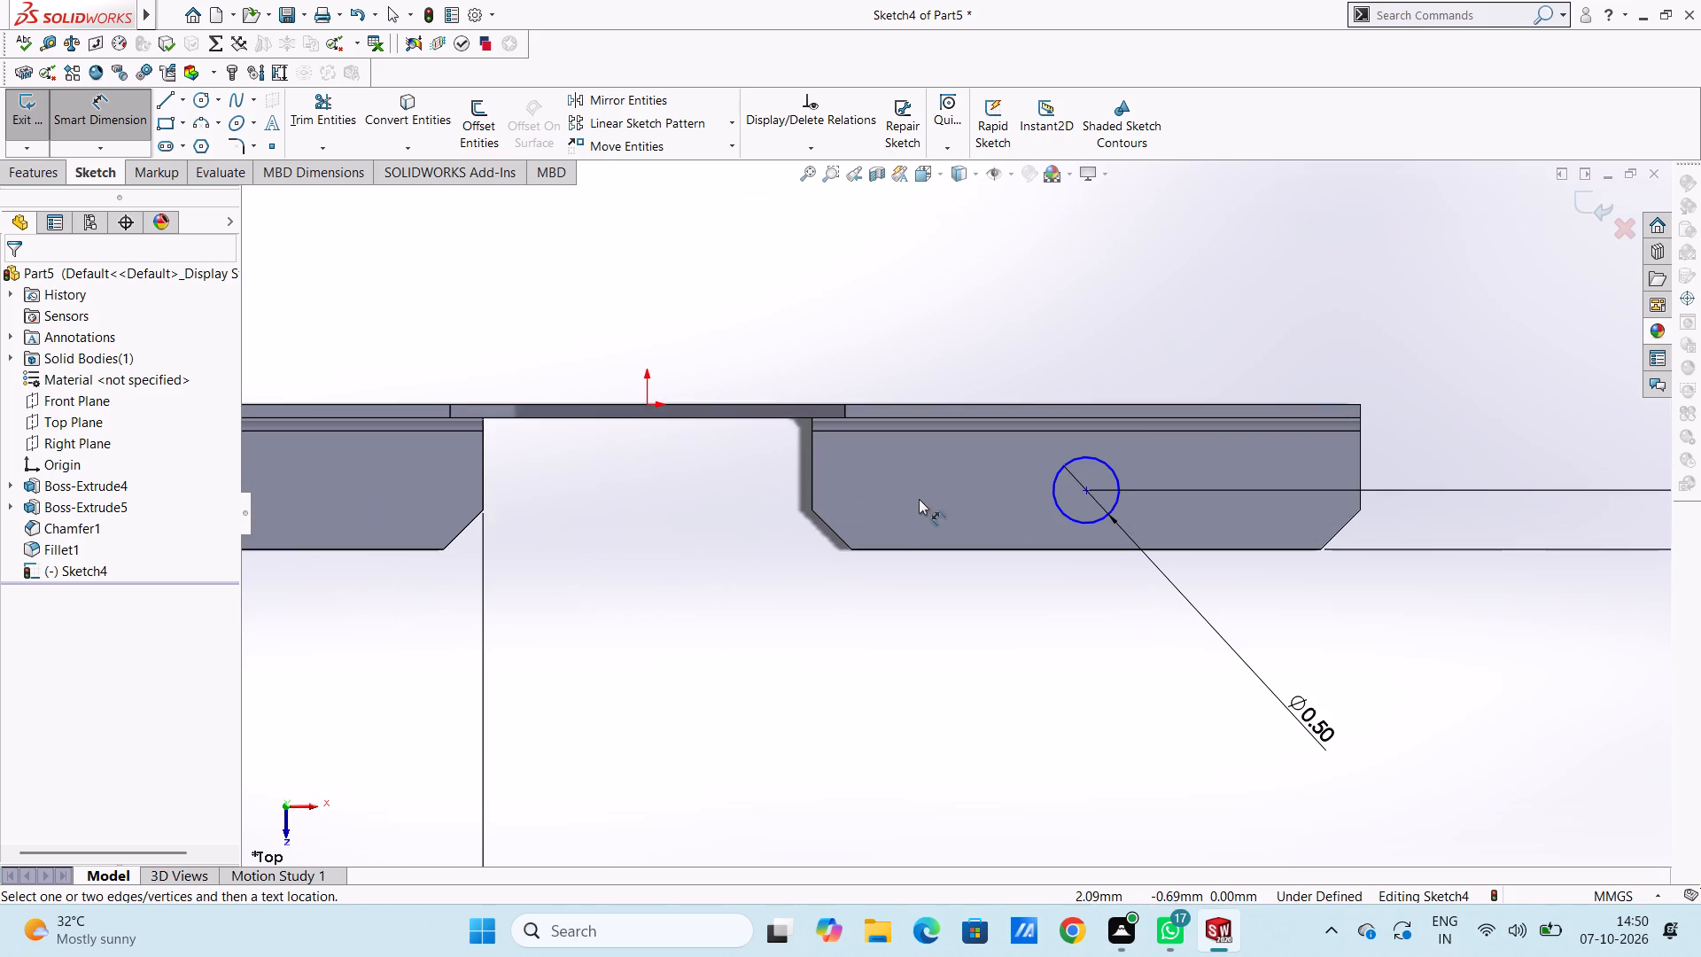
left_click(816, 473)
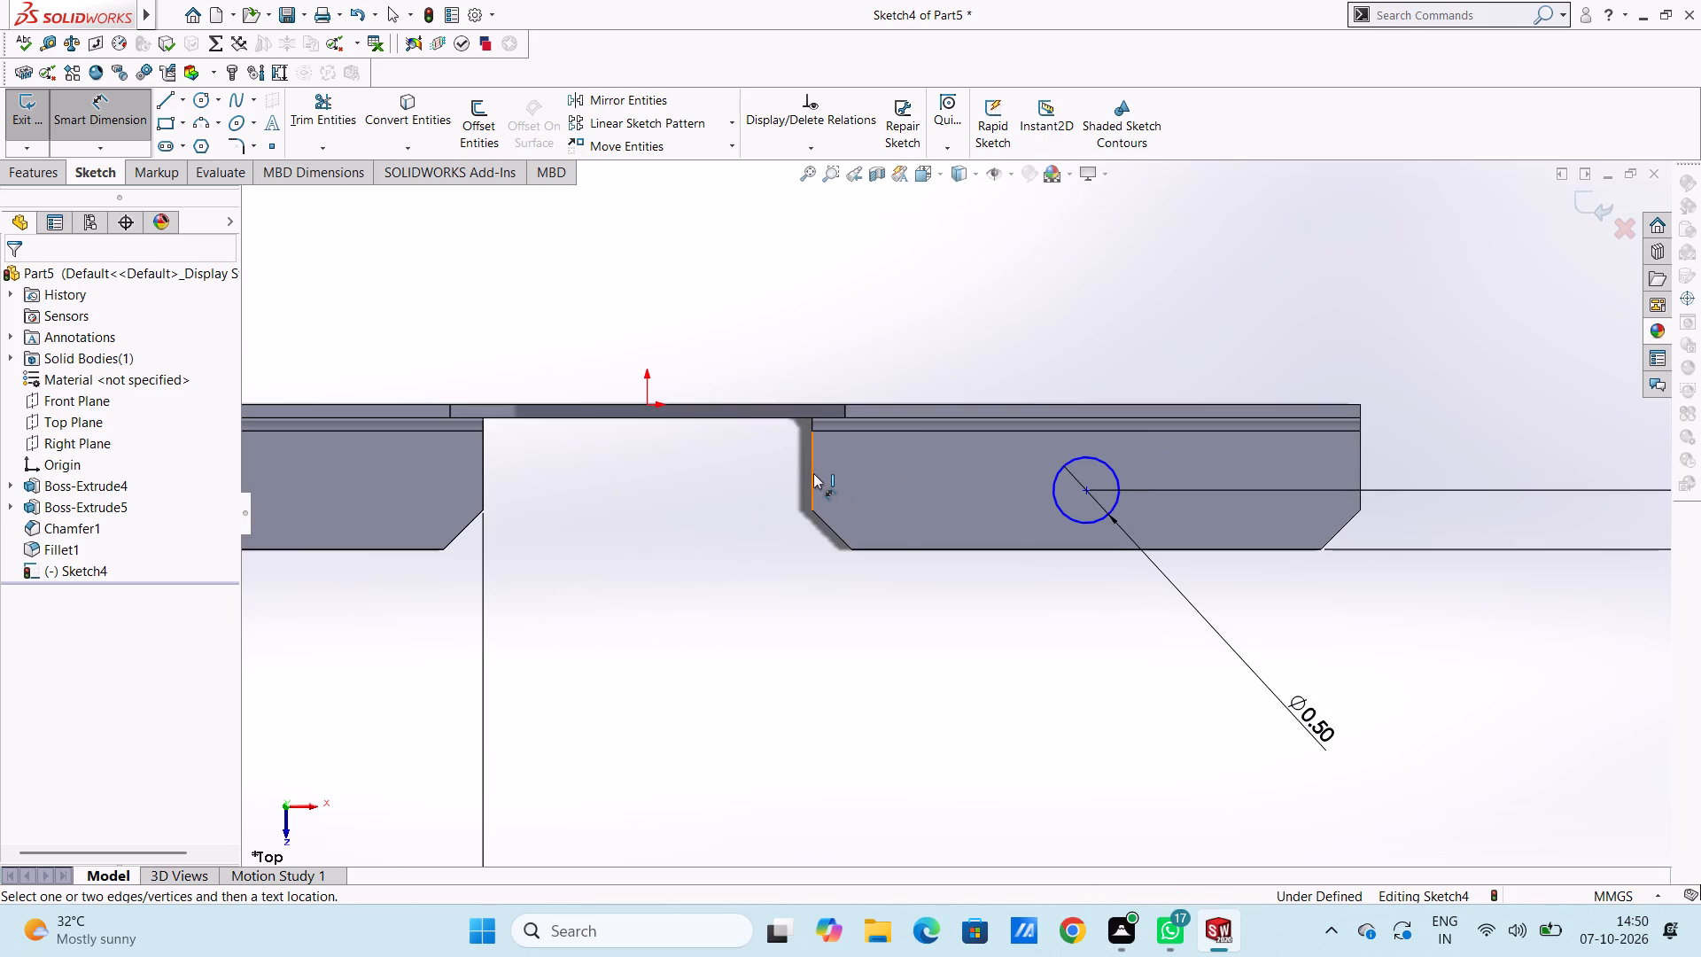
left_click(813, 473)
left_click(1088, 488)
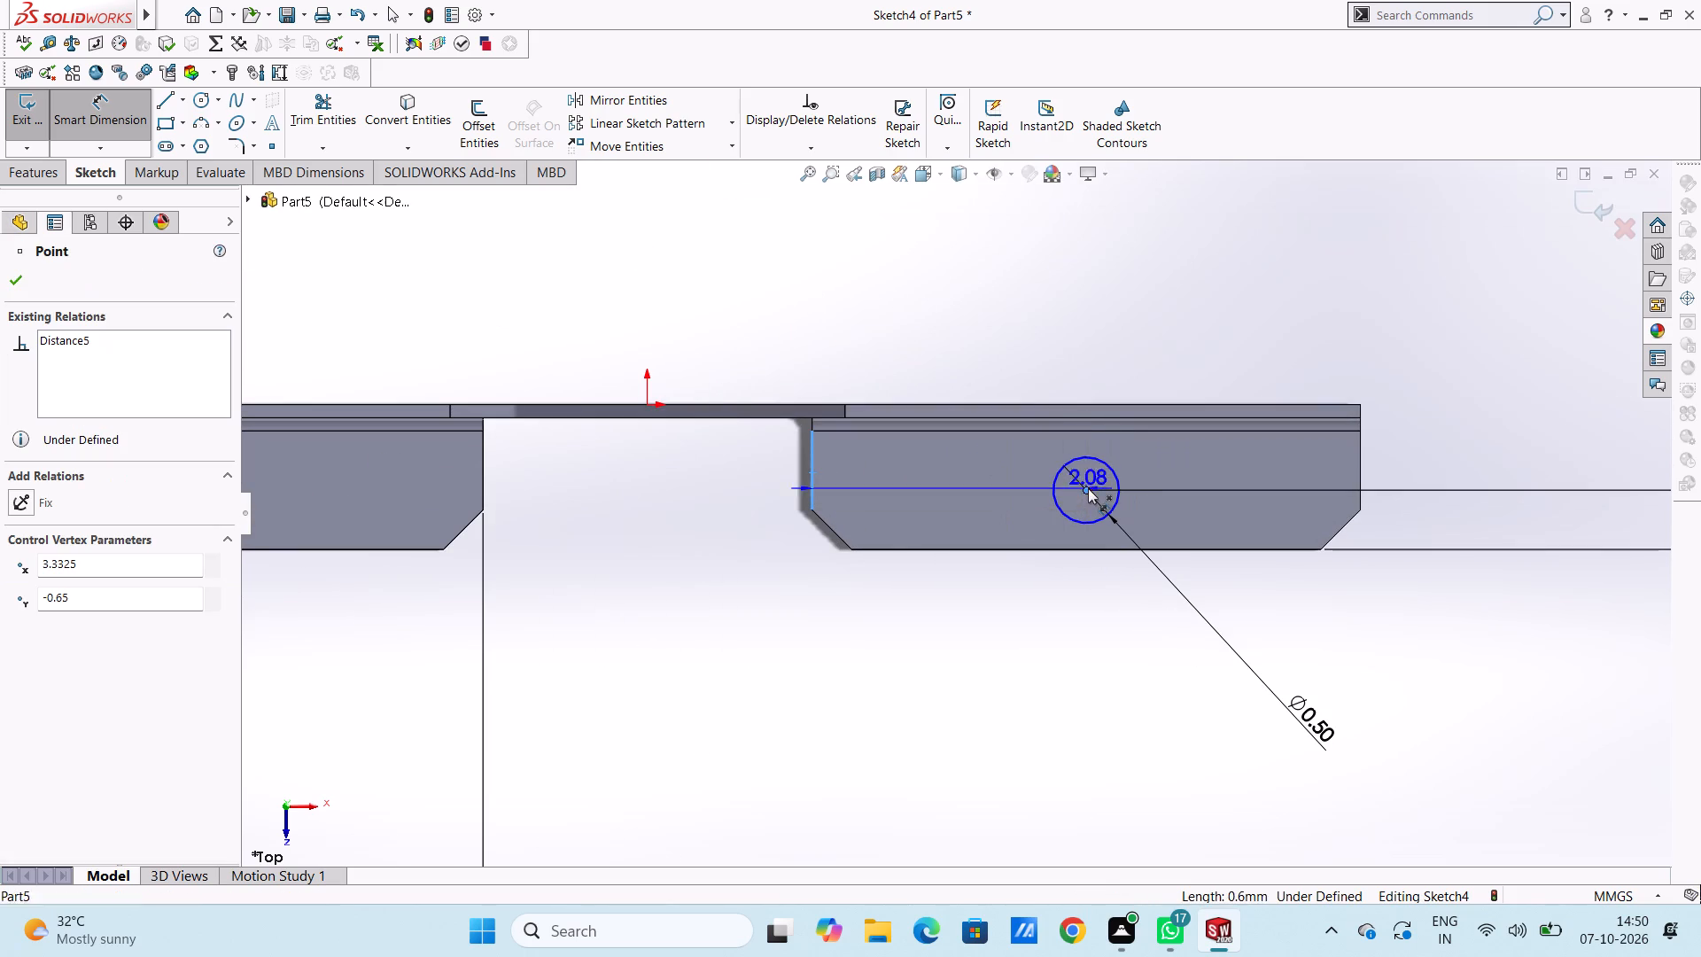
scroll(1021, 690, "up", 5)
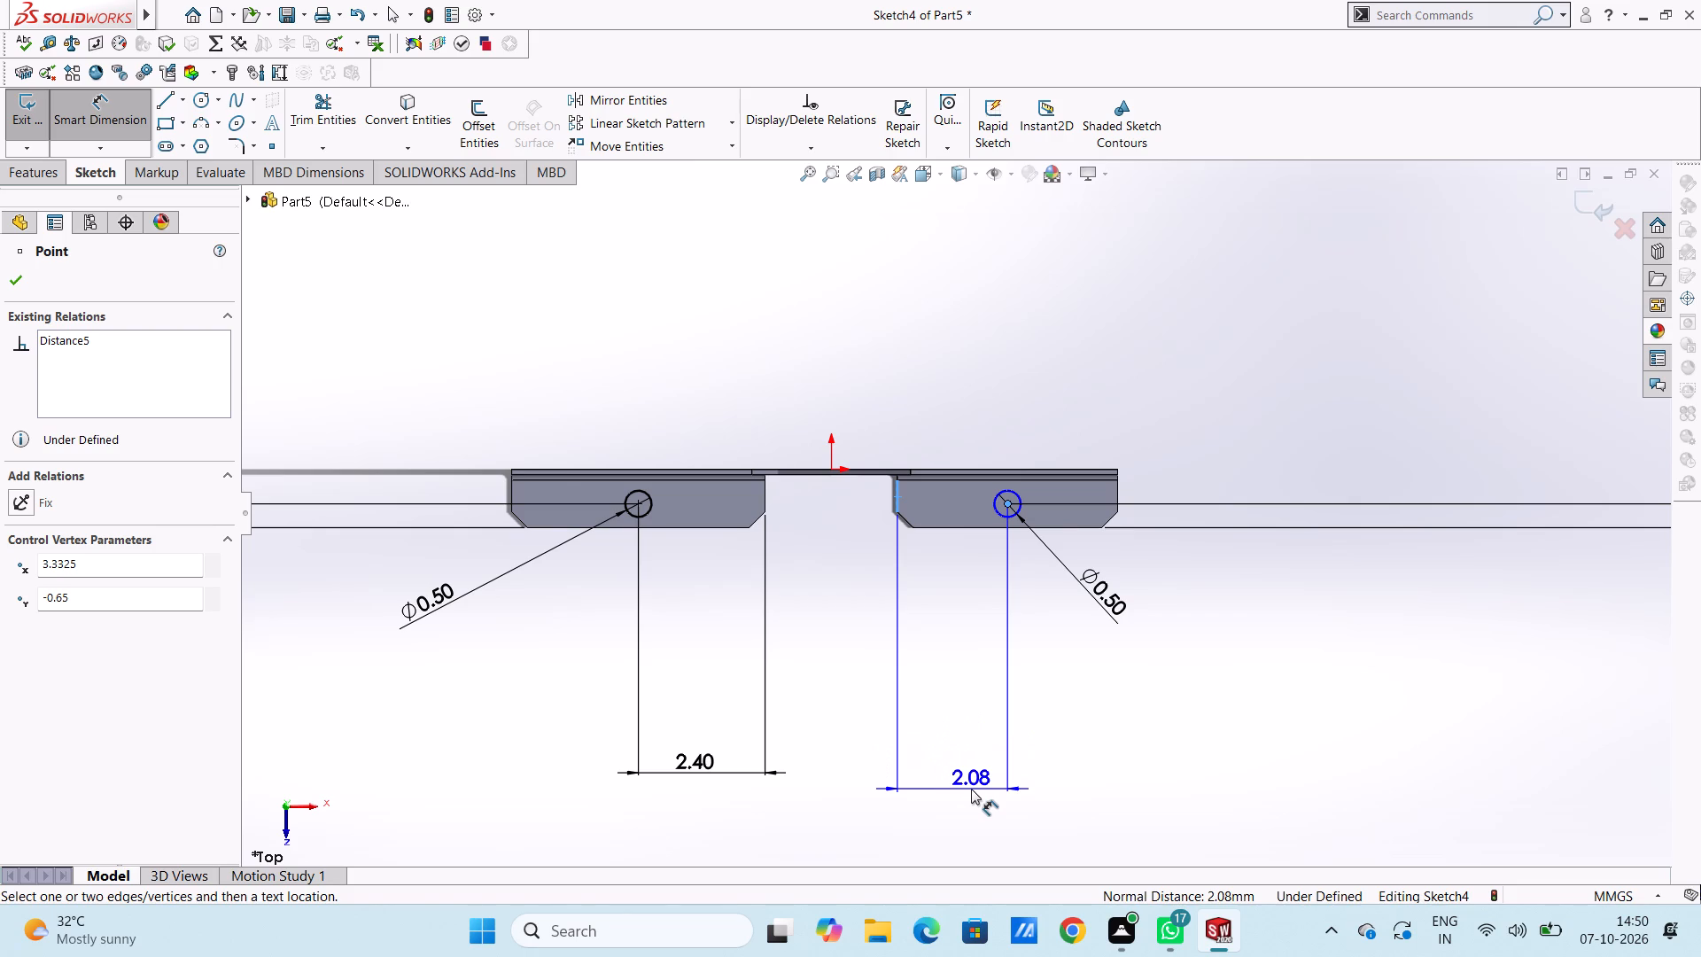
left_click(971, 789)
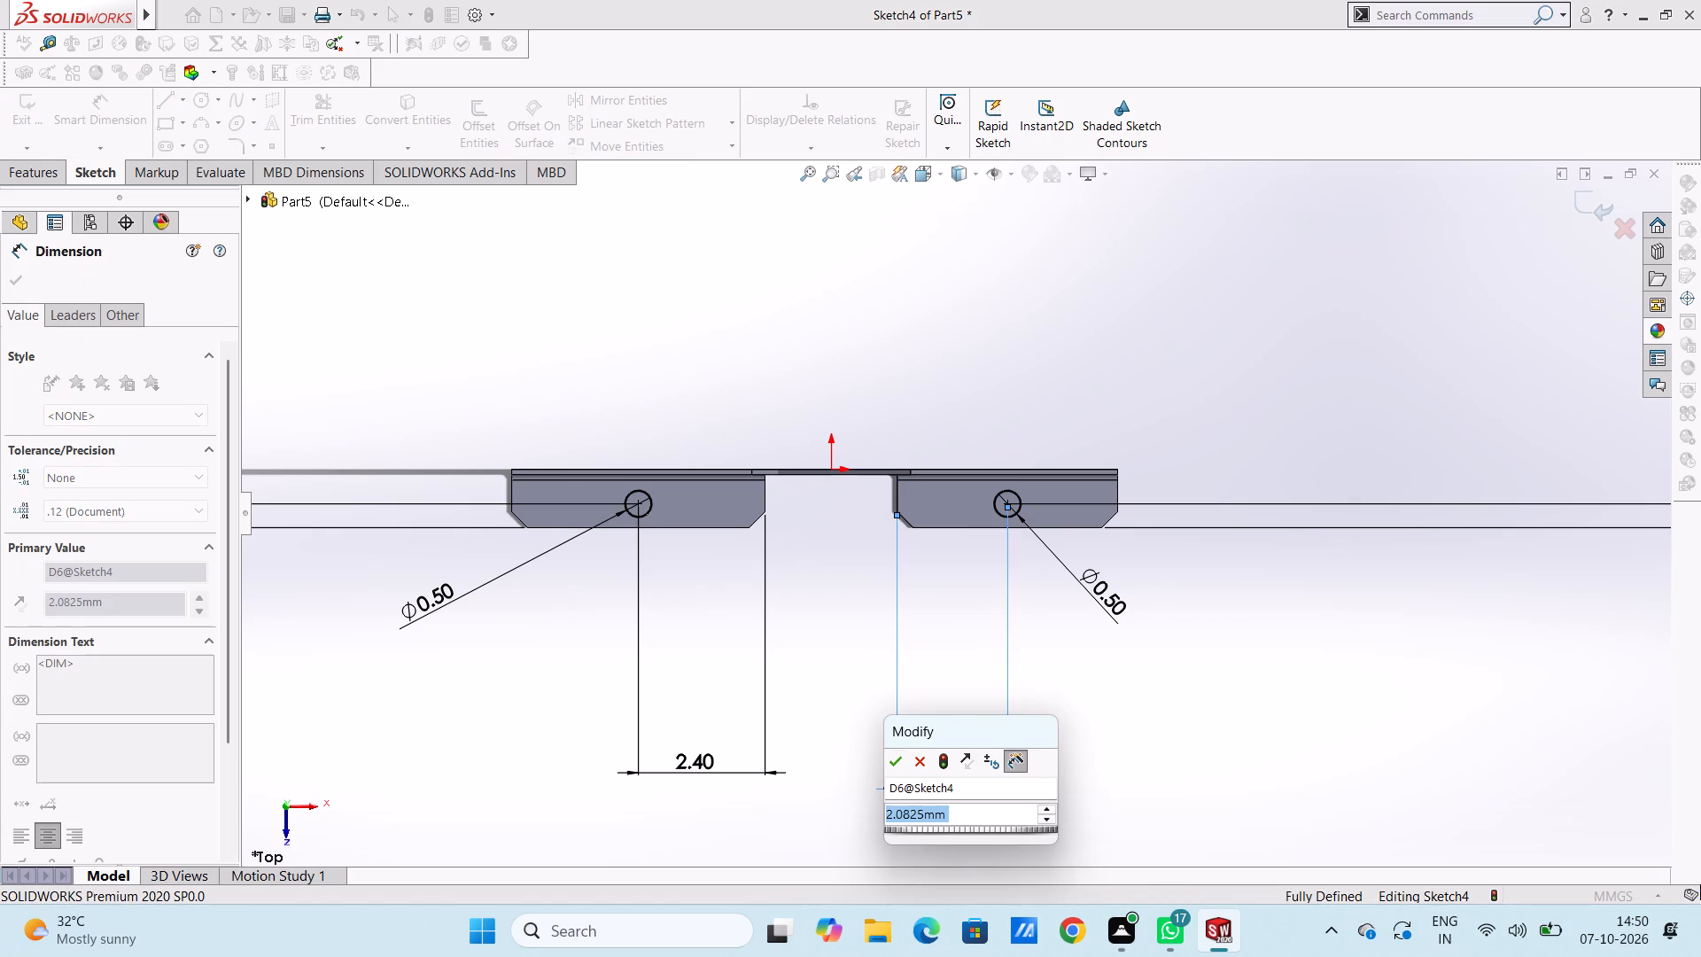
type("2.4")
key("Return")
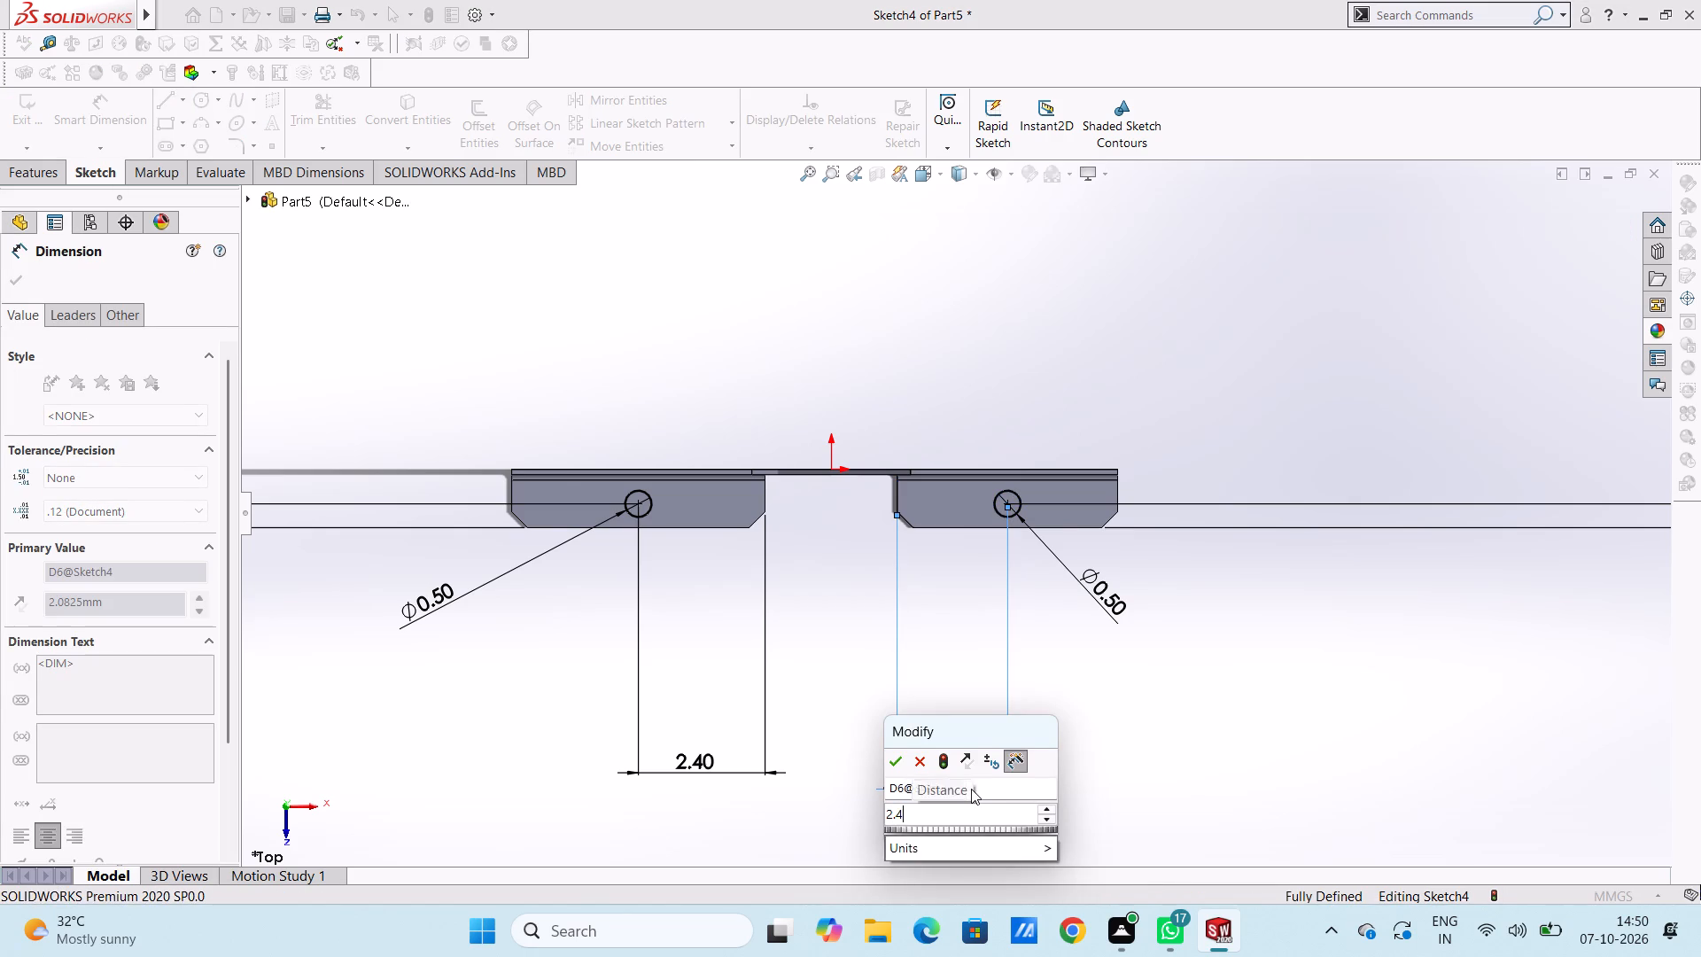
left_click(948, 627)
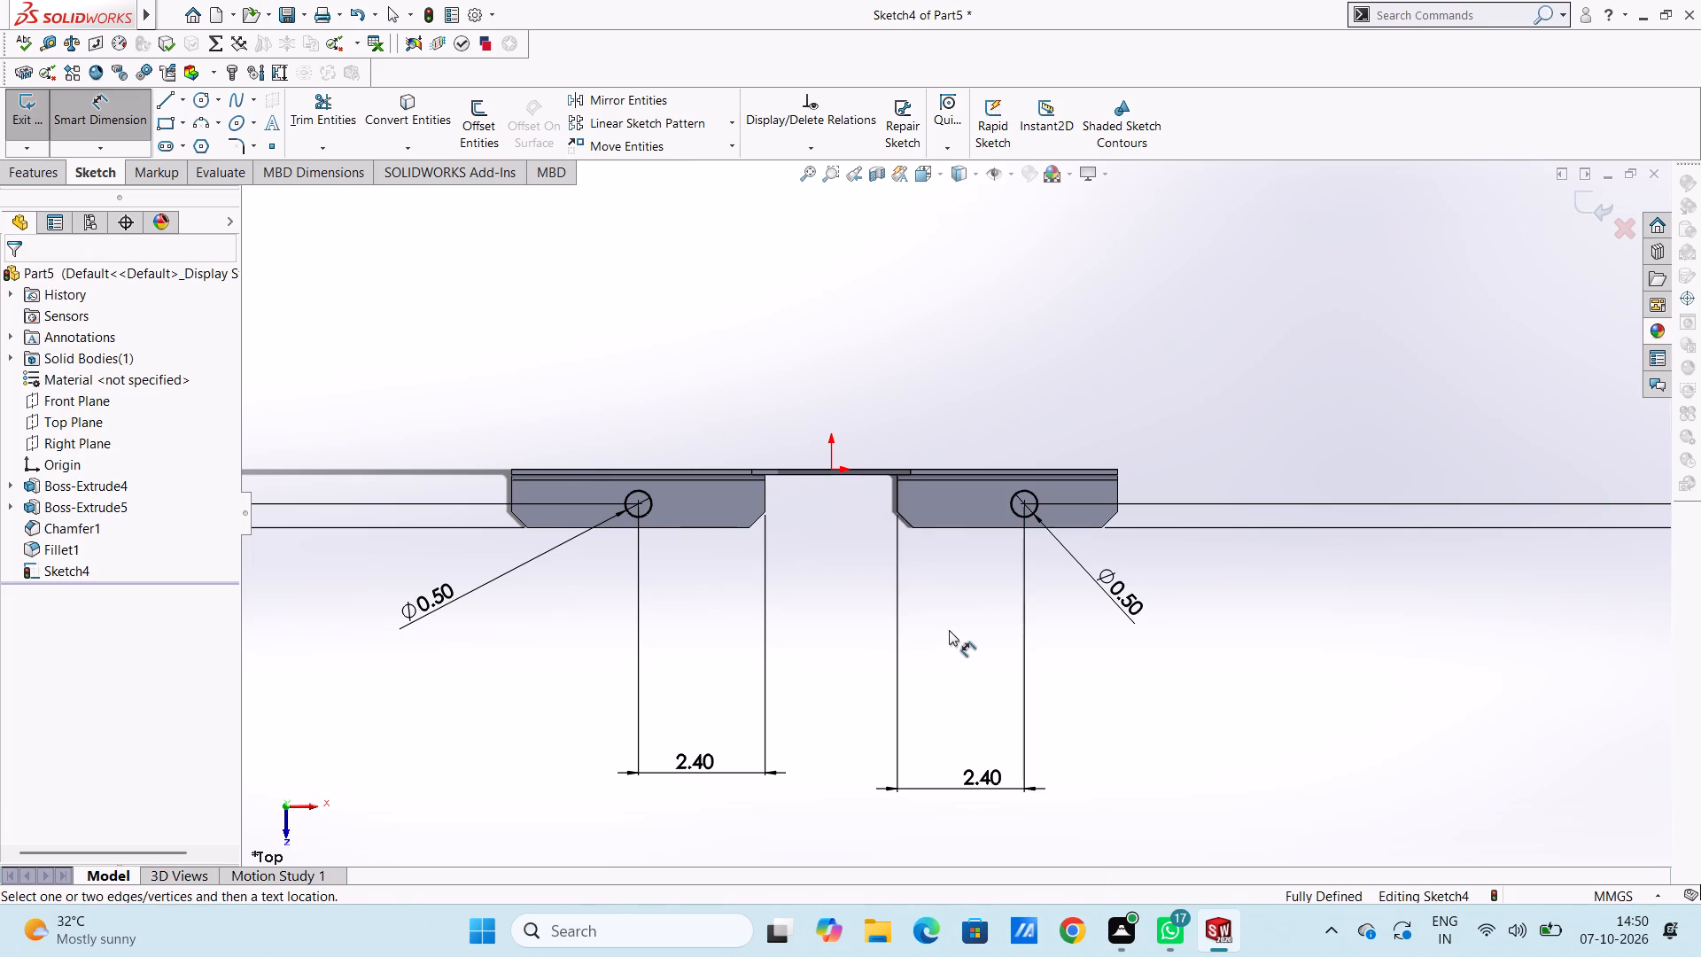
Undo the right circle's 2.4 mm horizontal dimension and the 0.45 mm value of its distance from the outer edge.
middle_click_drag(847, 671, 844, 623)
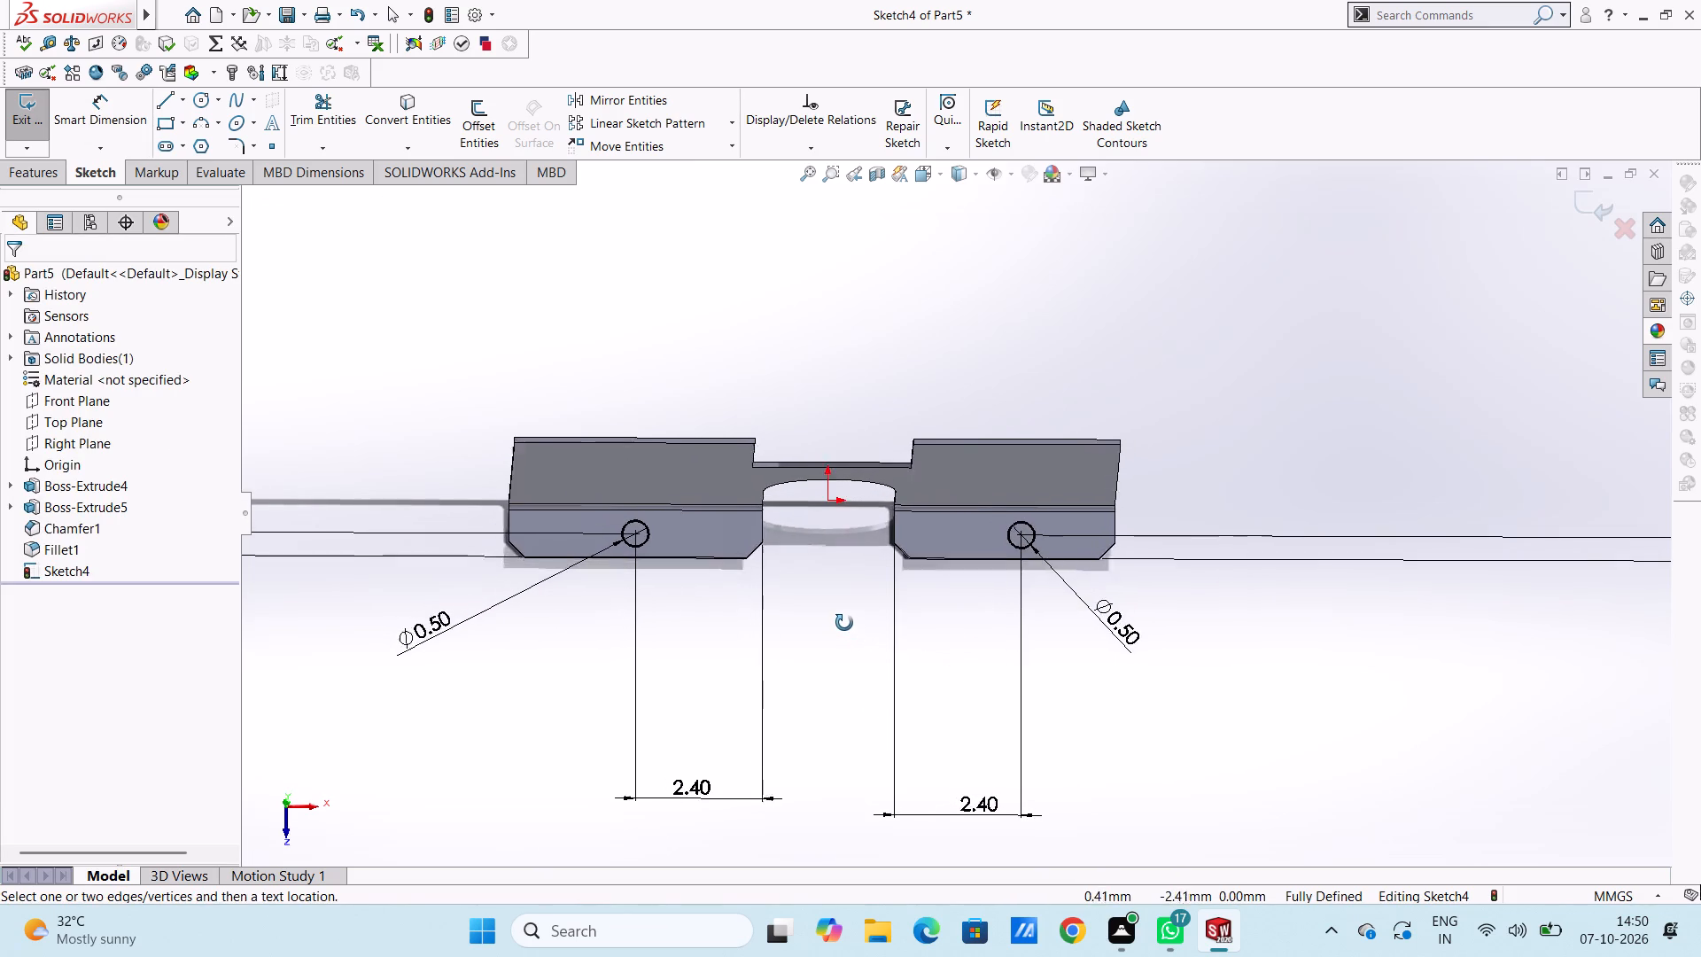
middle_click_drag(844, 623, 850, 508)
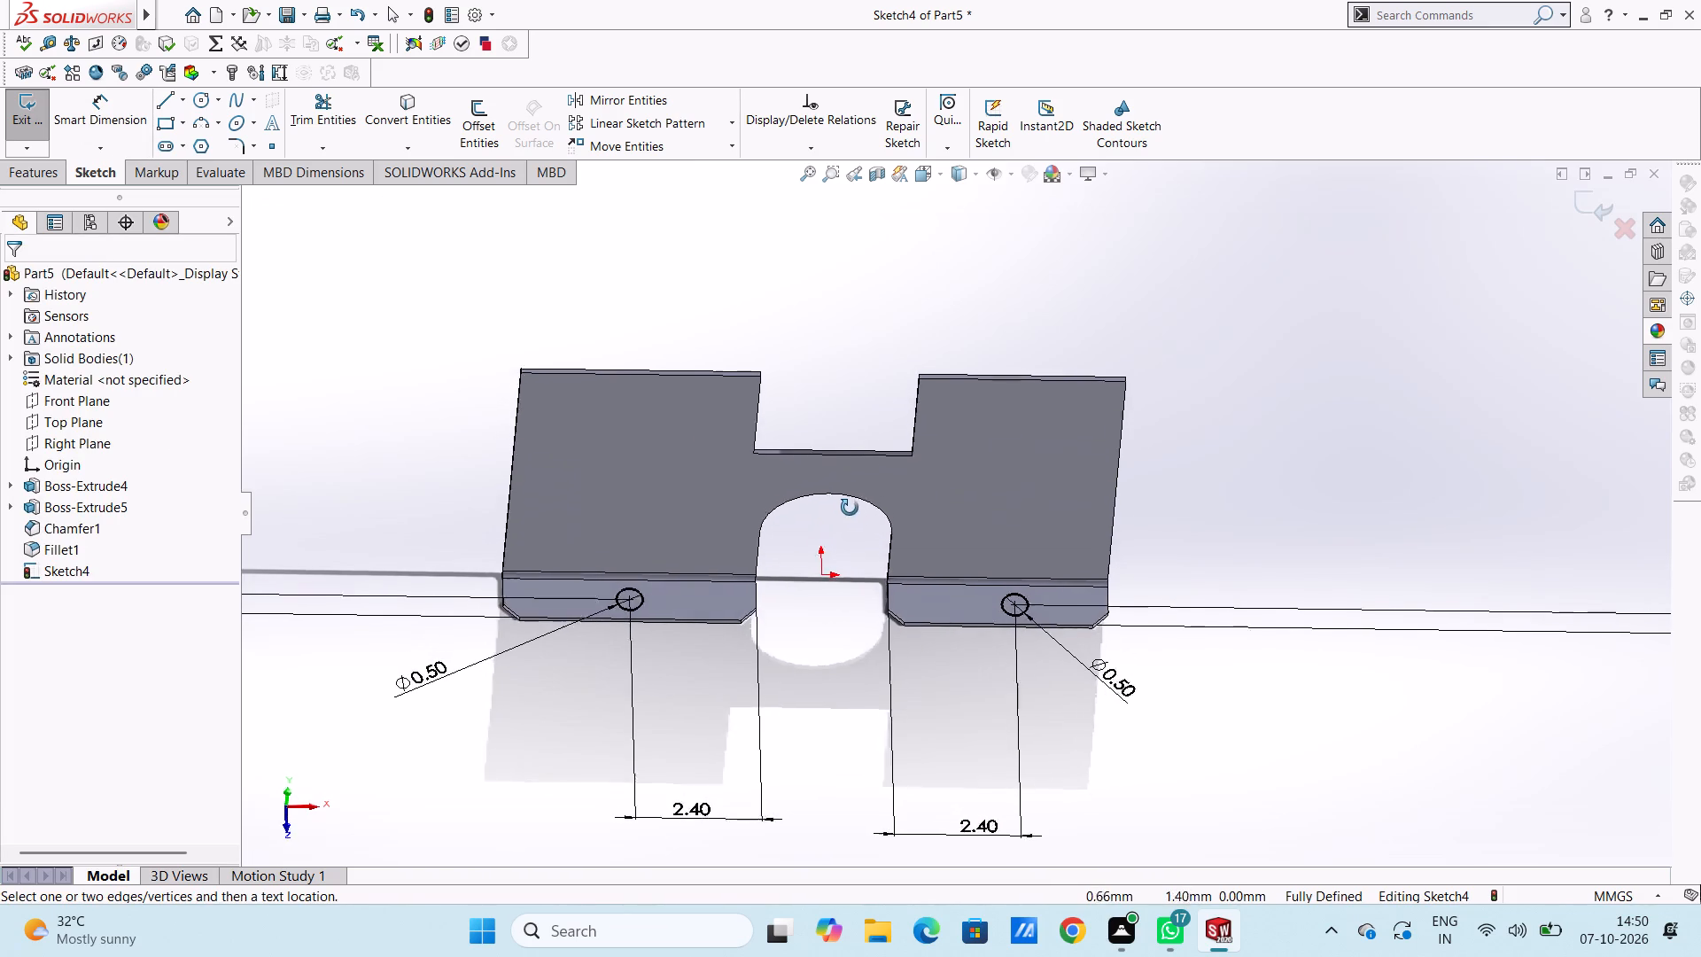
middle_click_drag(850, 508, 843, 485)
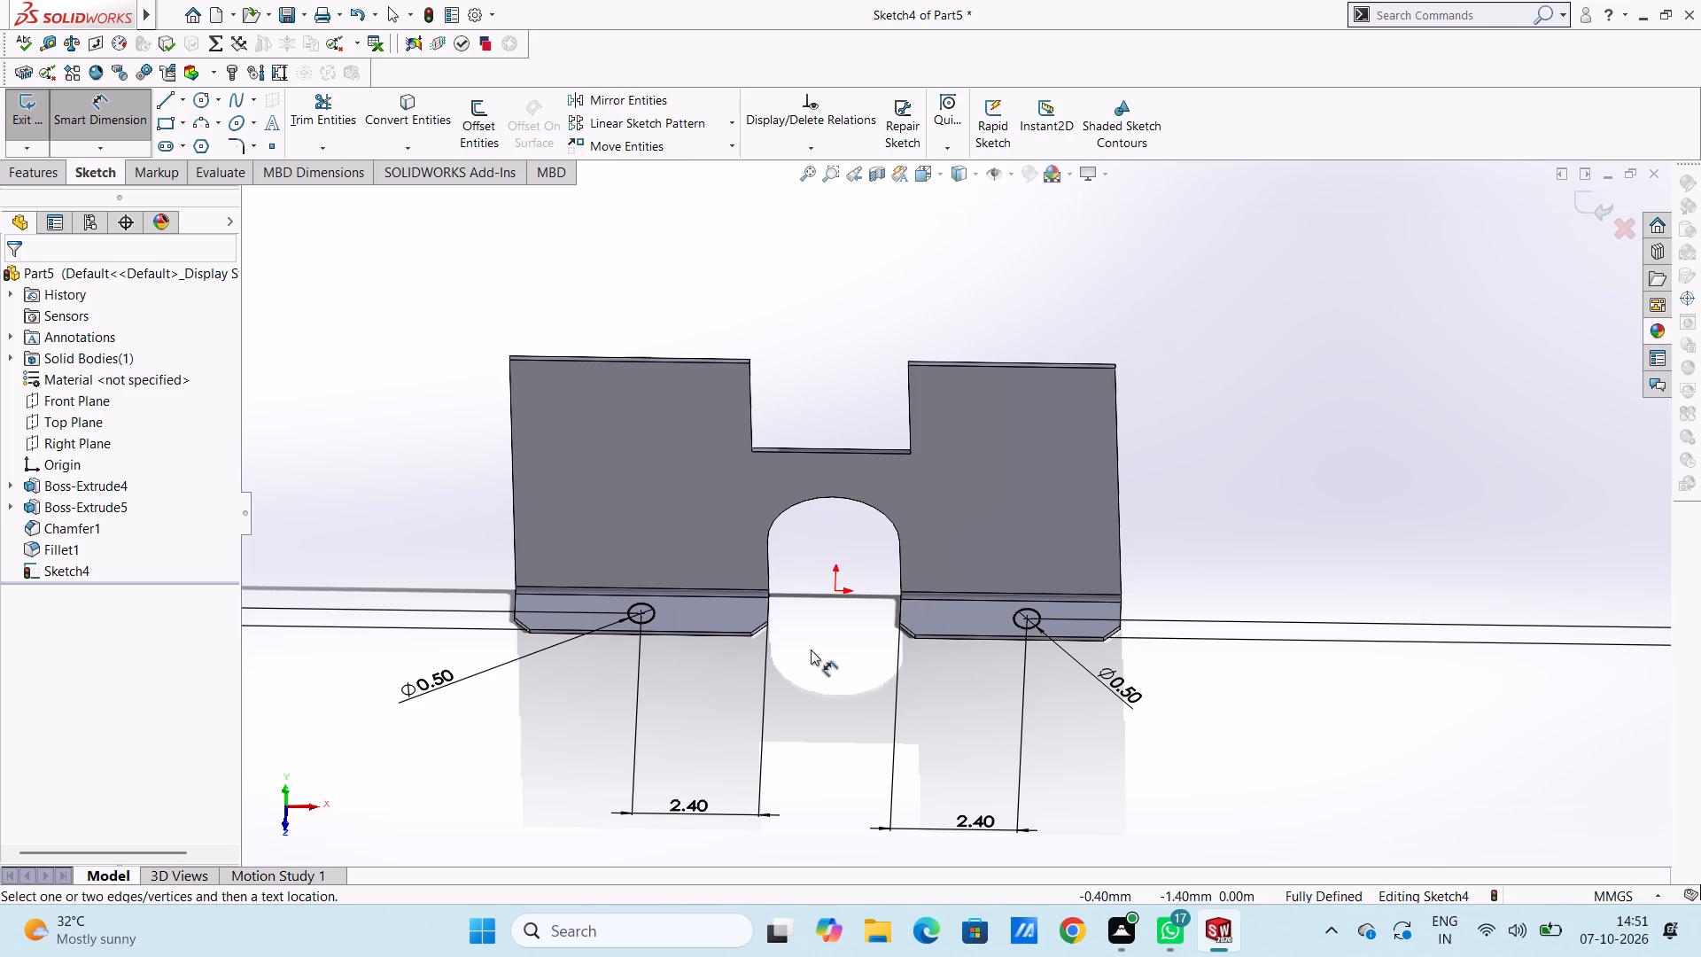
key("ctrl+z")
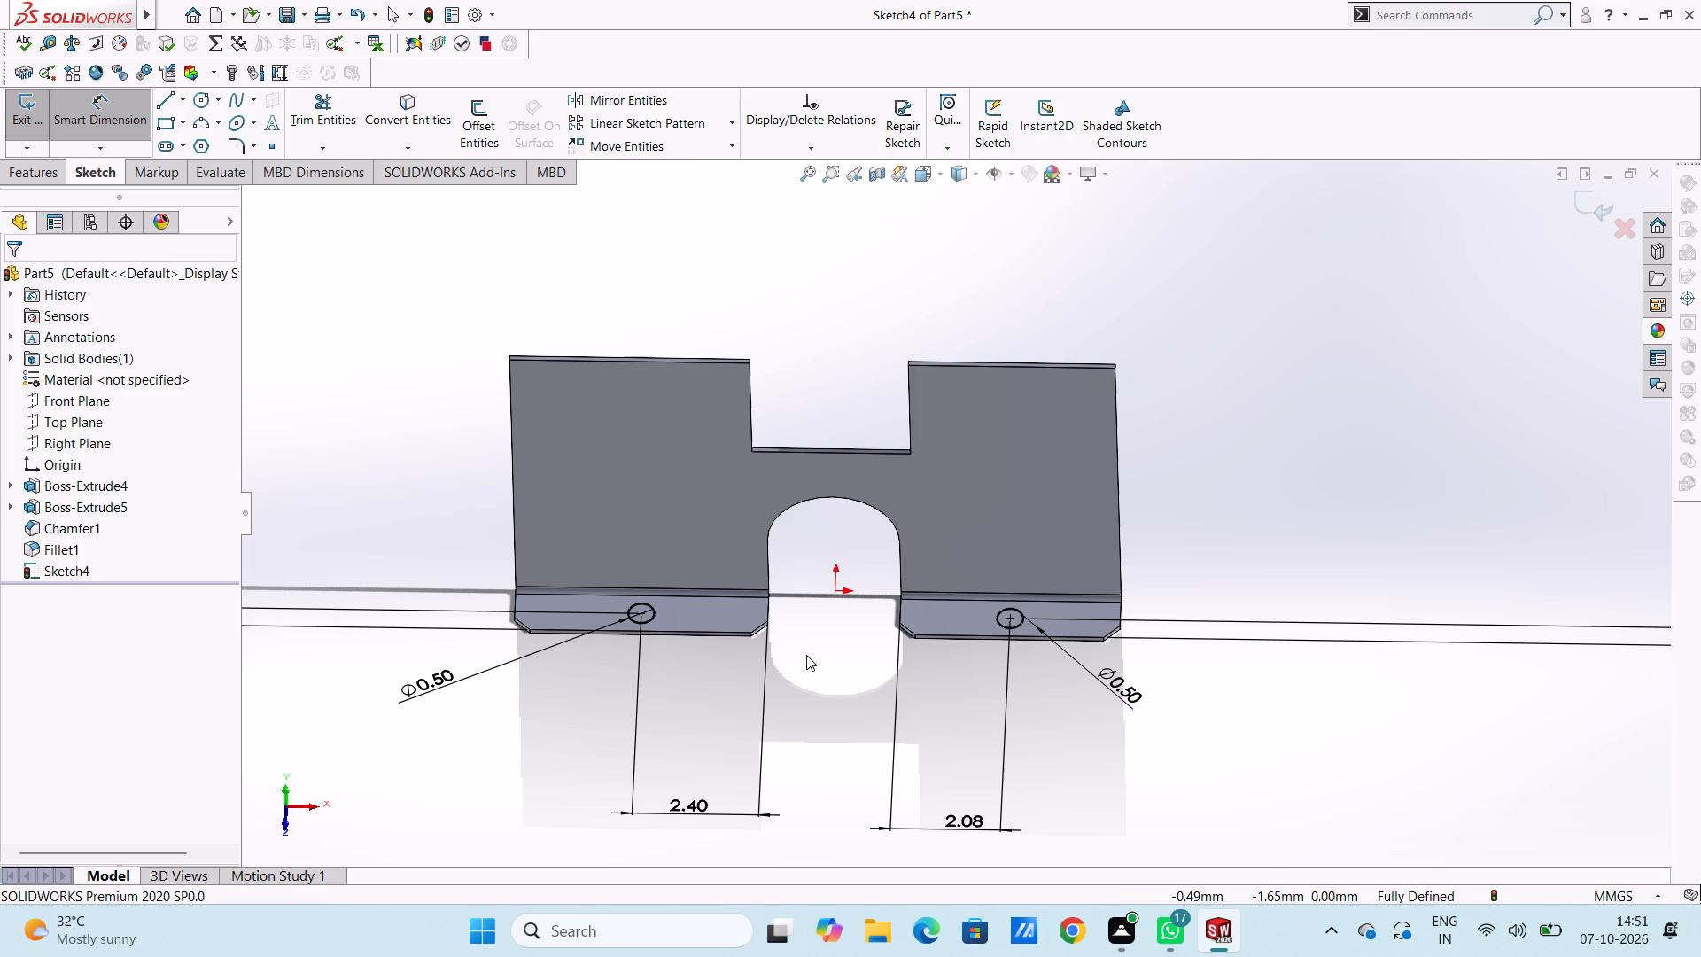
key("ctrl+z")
Dimension the centres of the left and right flange circles 6.25 mm apart horizontally.
key("ctrl+5")
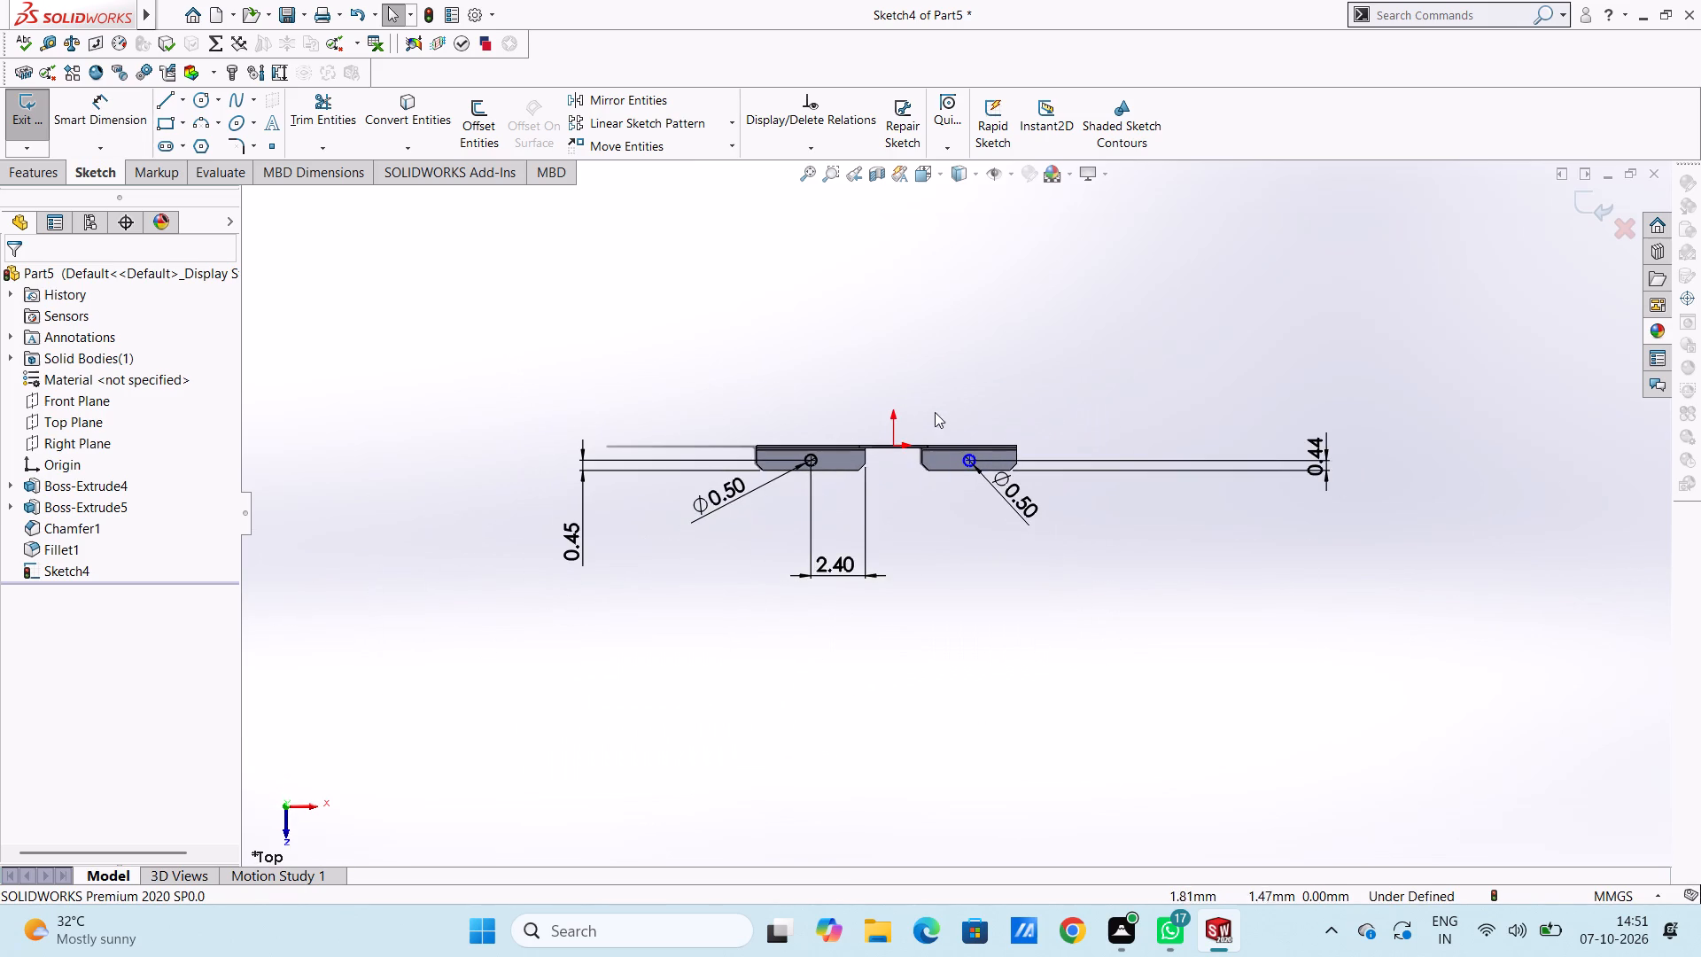
scroll(935, 412, "down", 4)
scroll(849, 566, "down", 1)
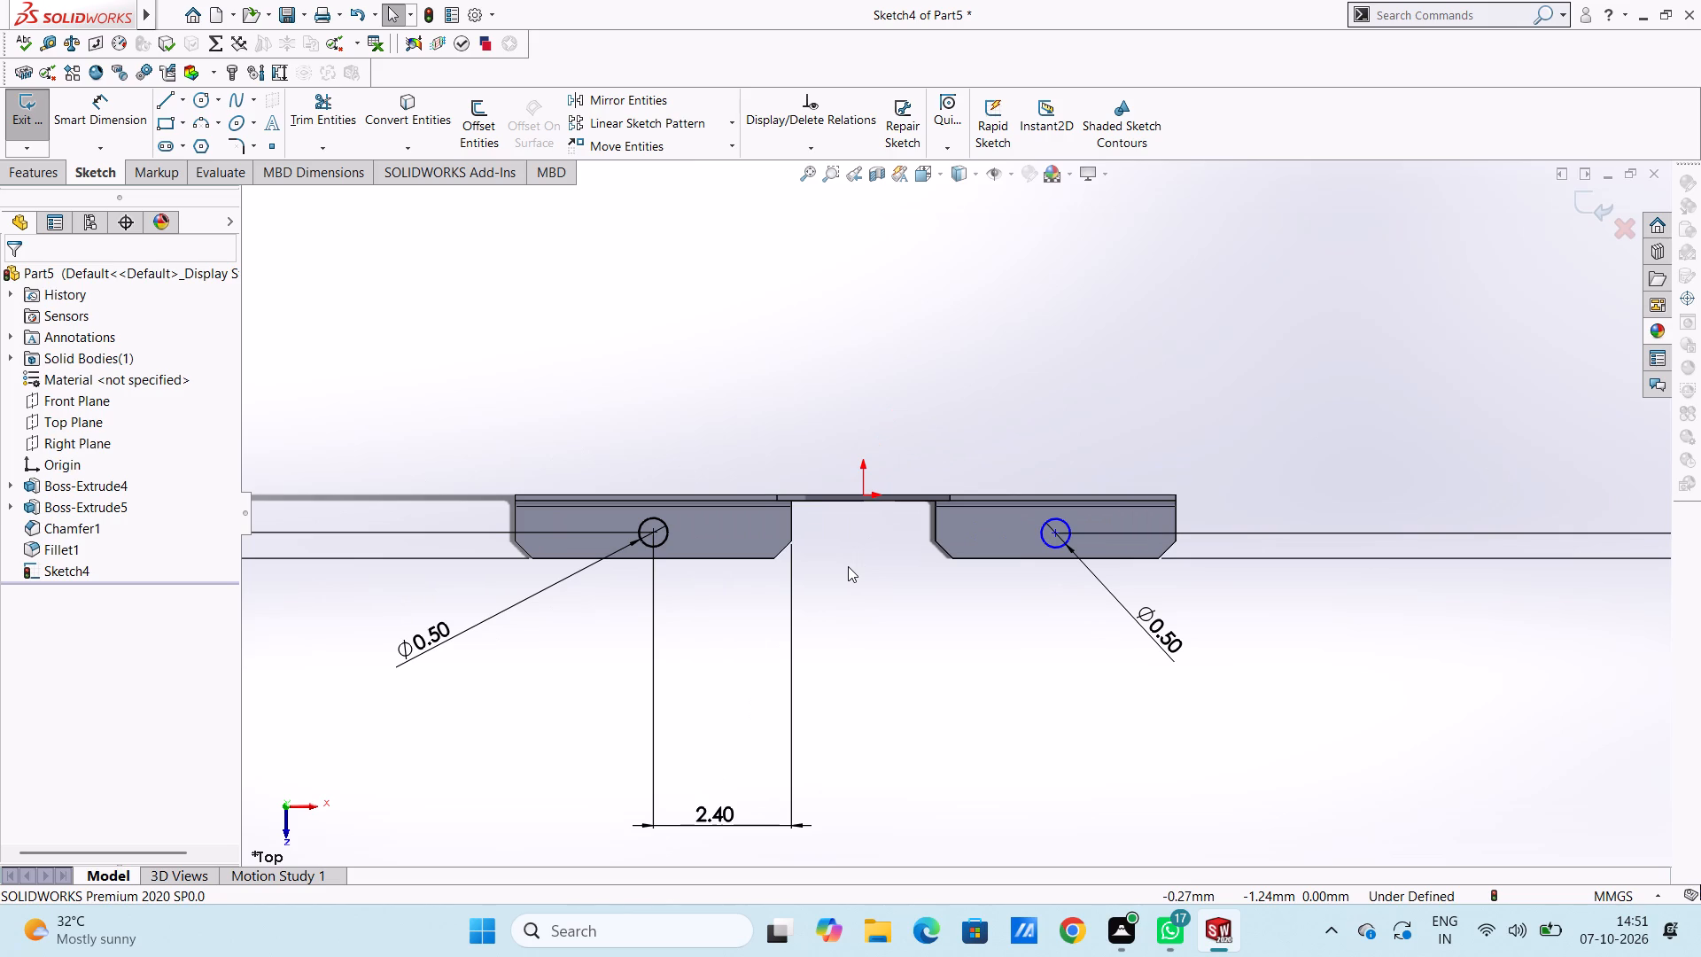
scroll(827, 579, "down", 1)
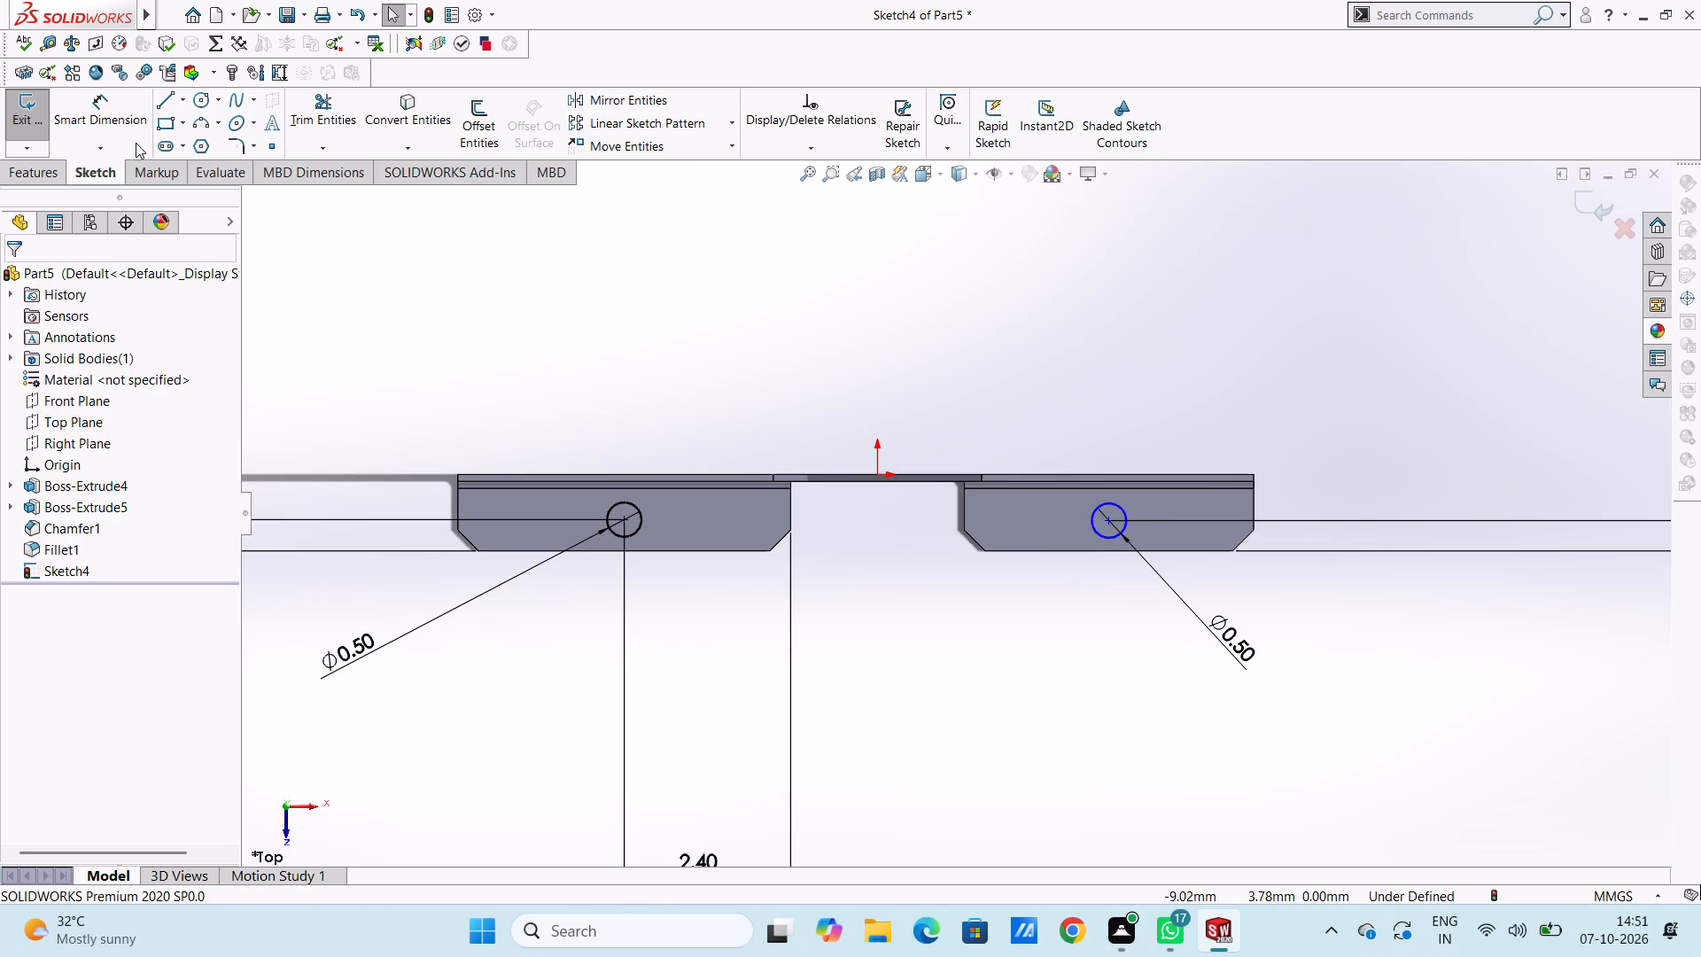
left_click(129, 103)
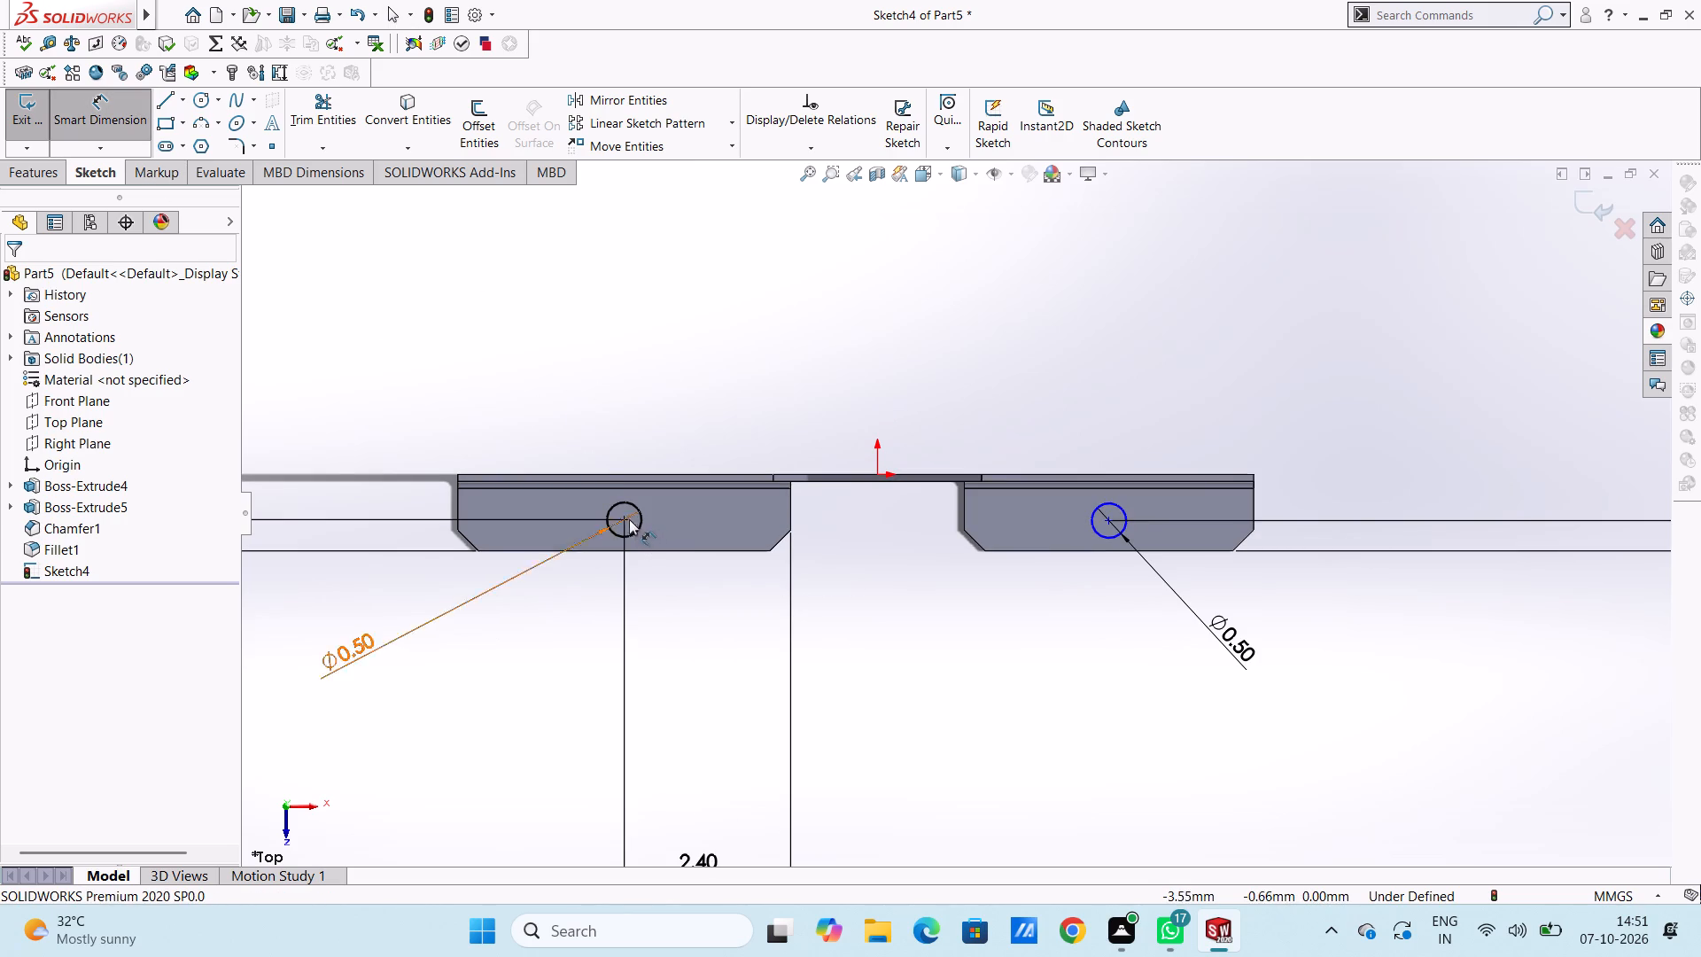
left_click(627, 517)
left_click(1111, 519)
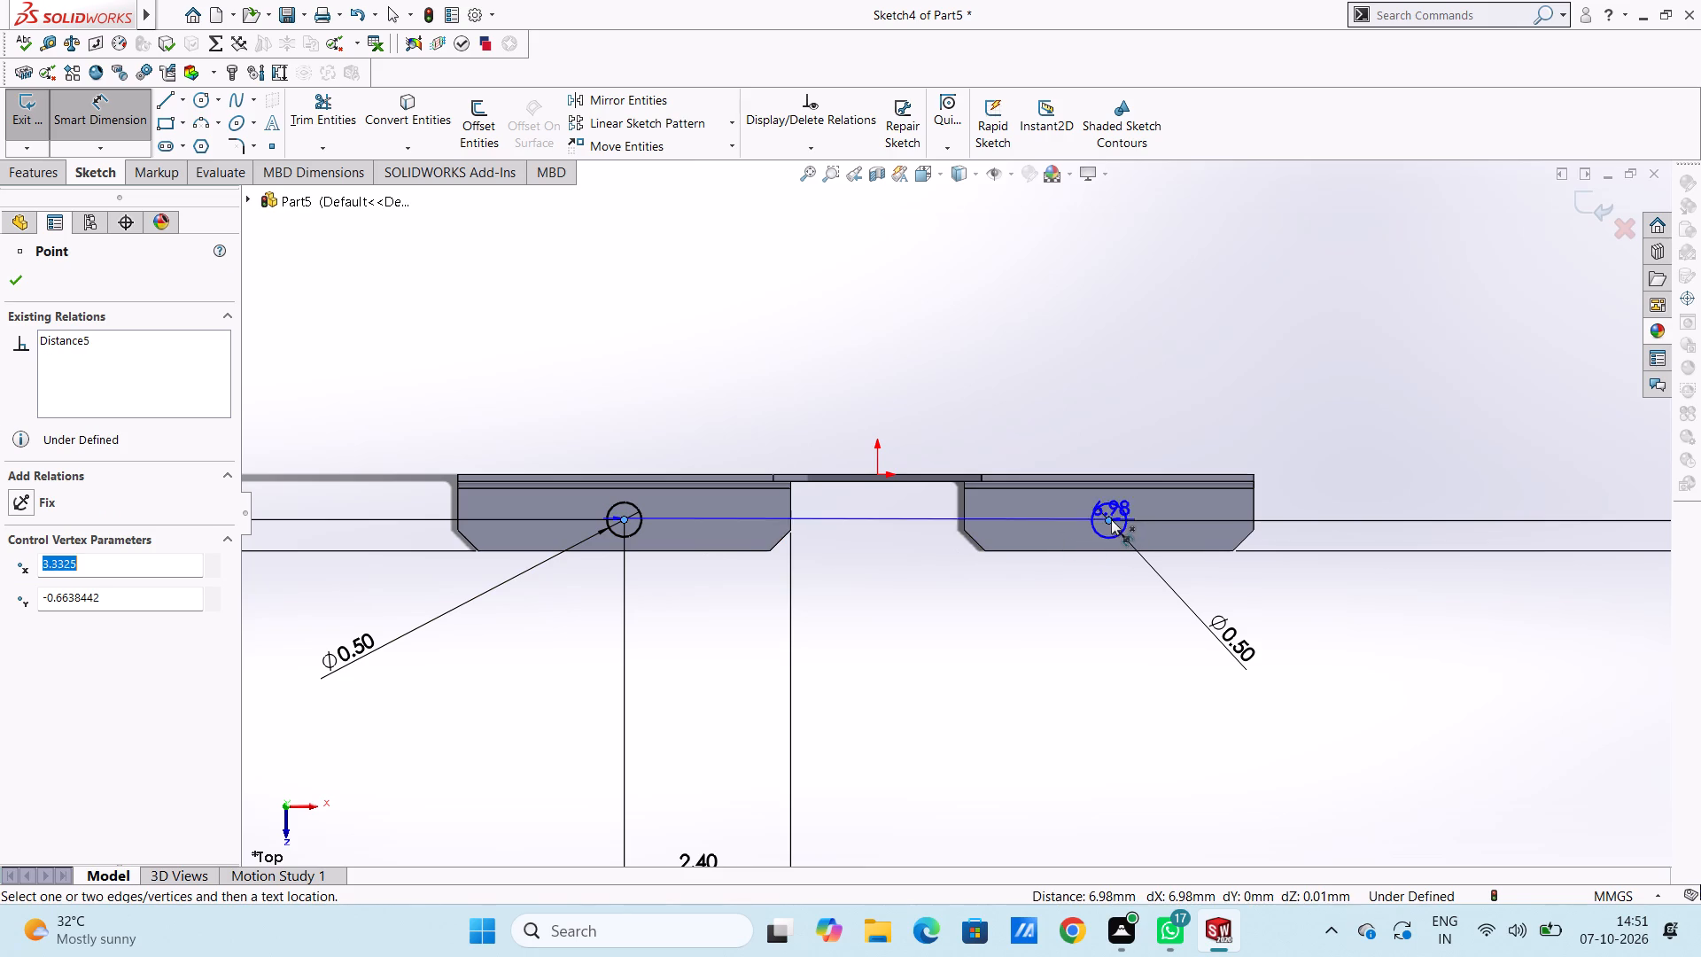
scroll(1035, 643, "up", 4)
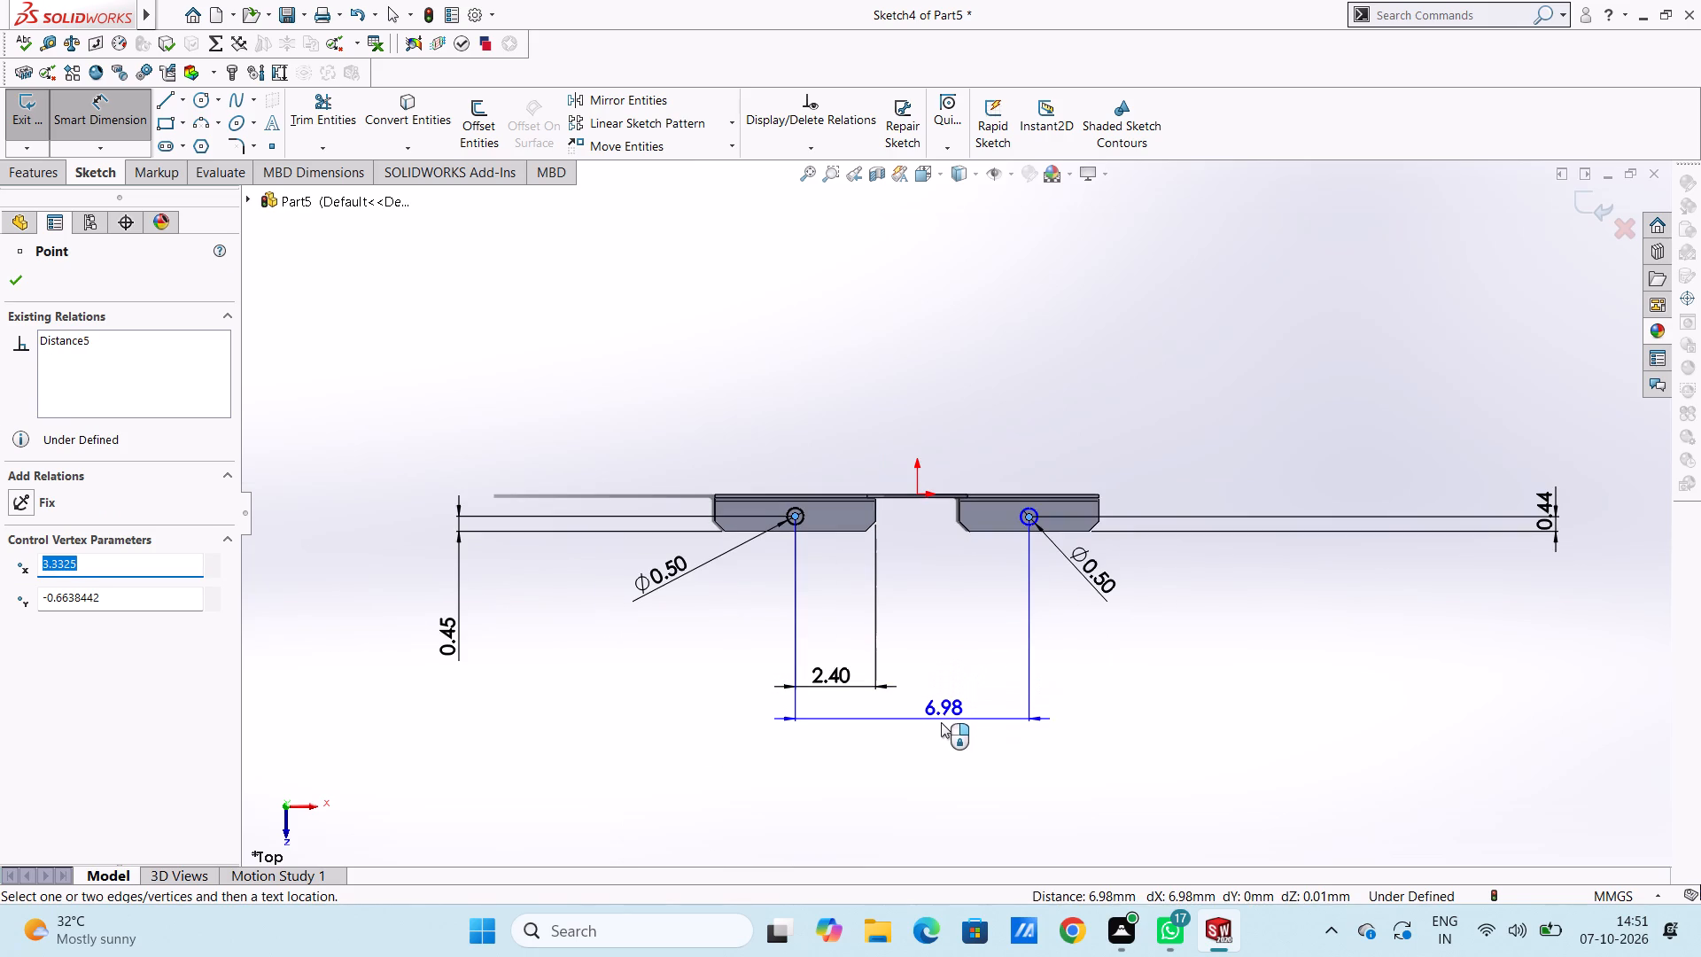
left_click(941, 722)
type("6.25")
key("Return")
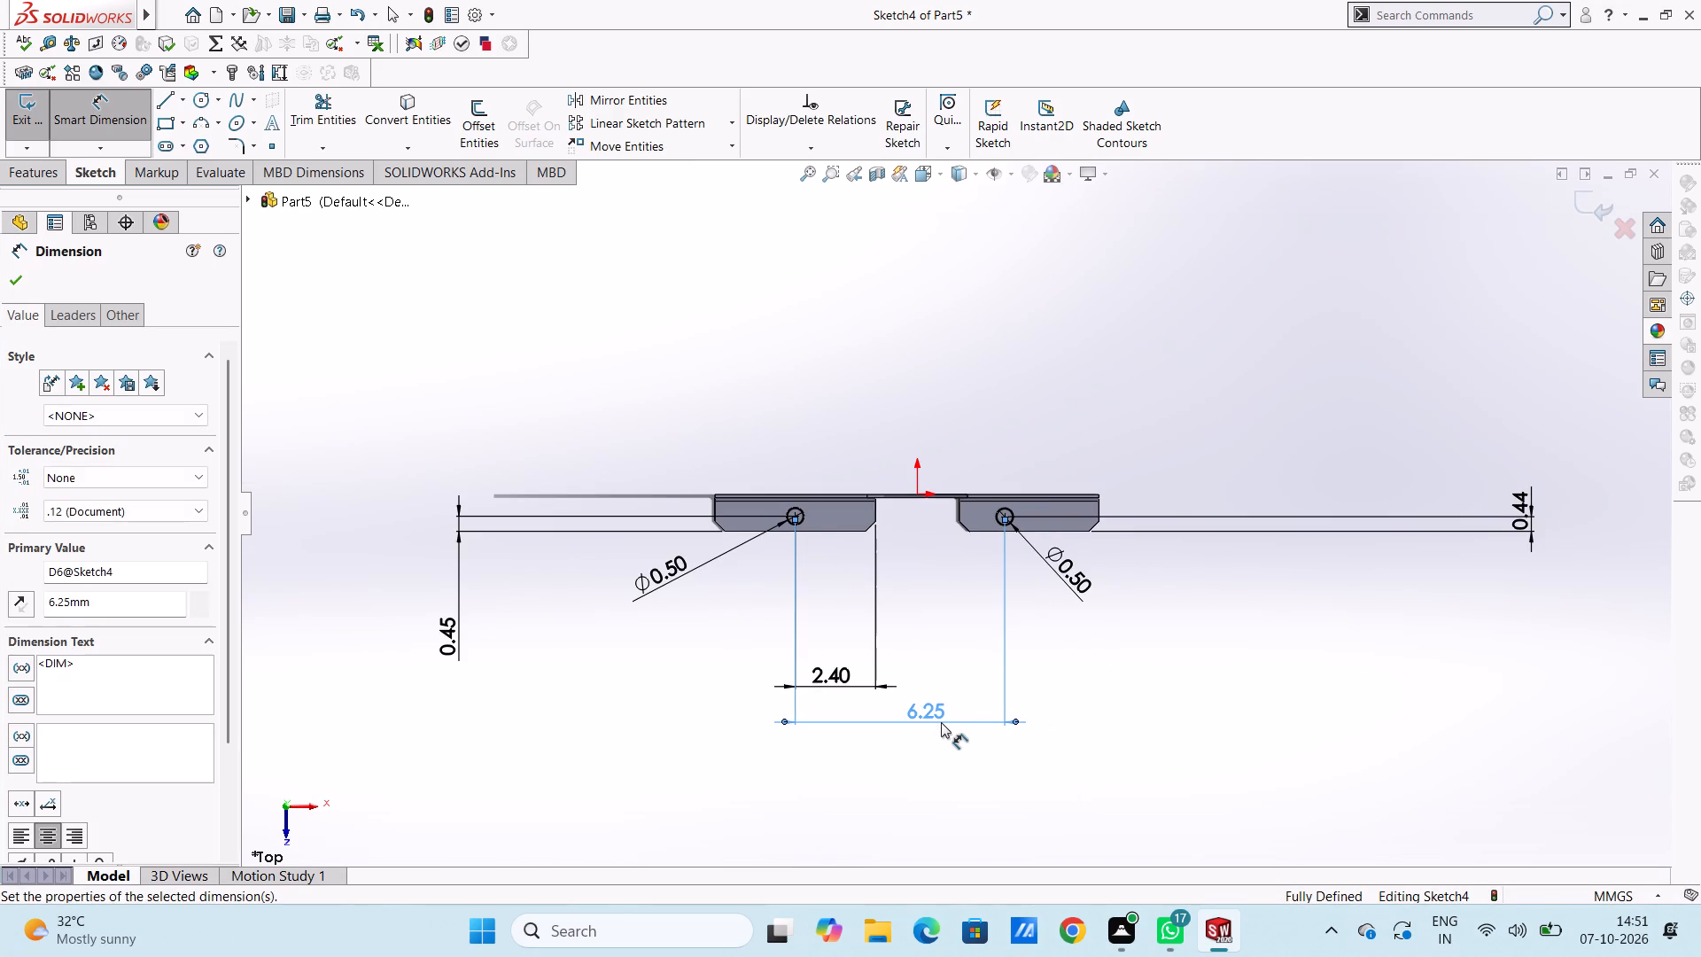
left_click(945, 655)
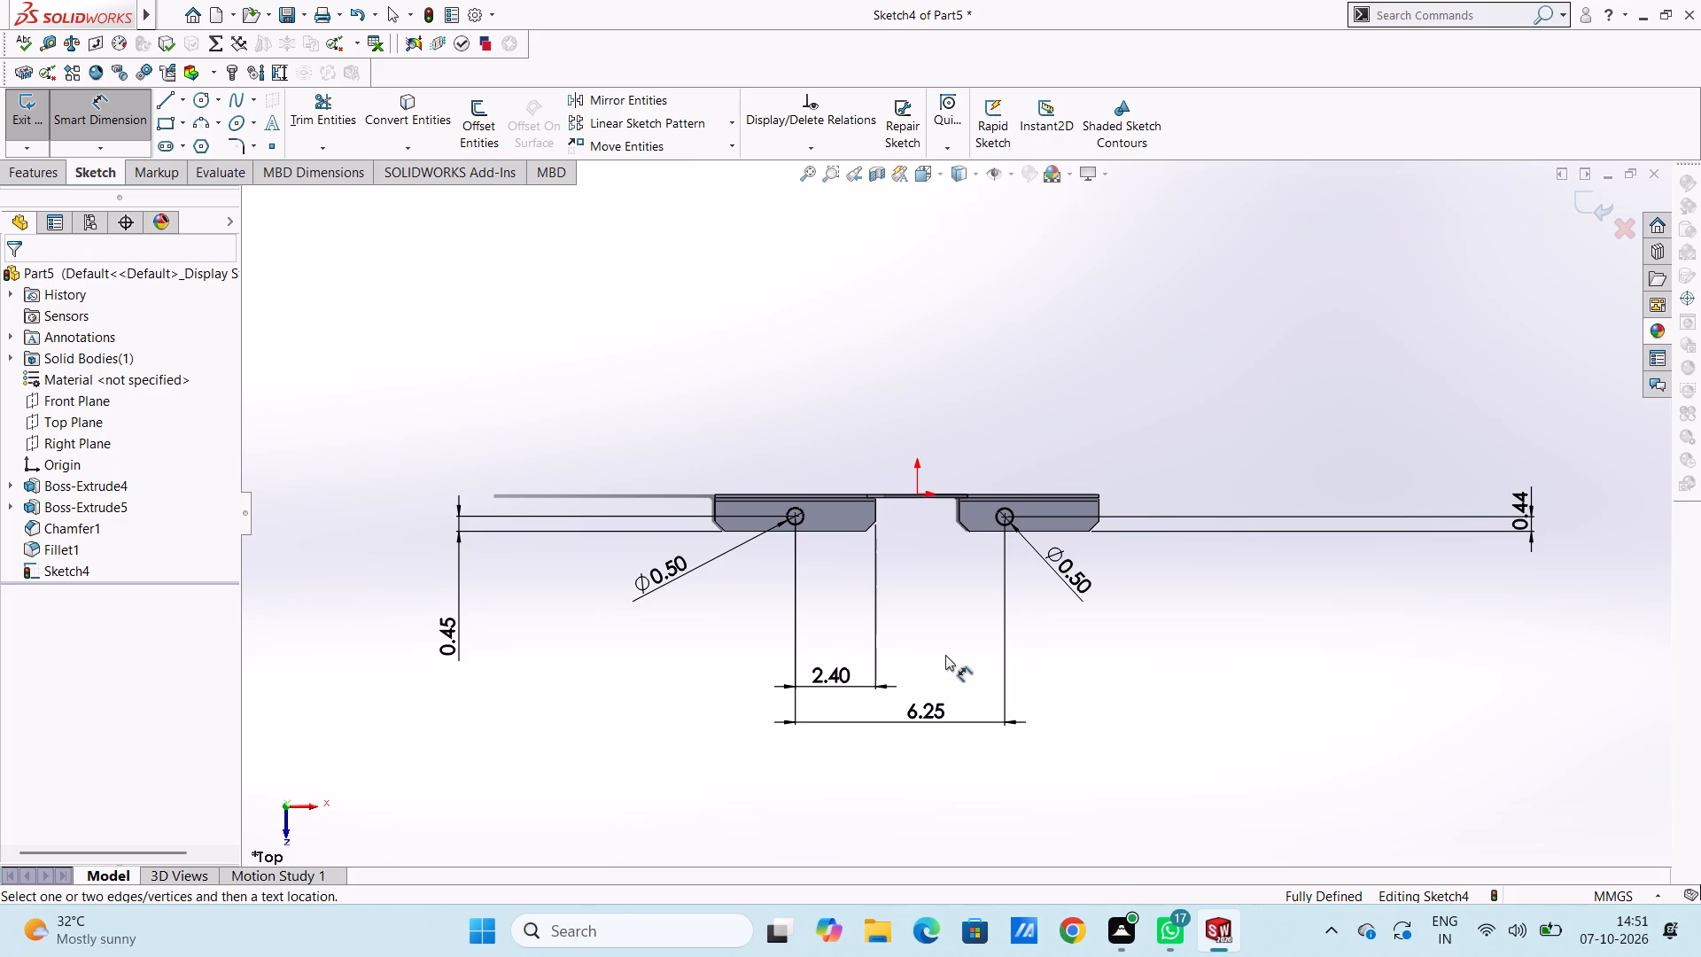
Delete the 2.40 mm dimension between the left circle's centre and the left flange's inner end edge.
left_click(846, 681)
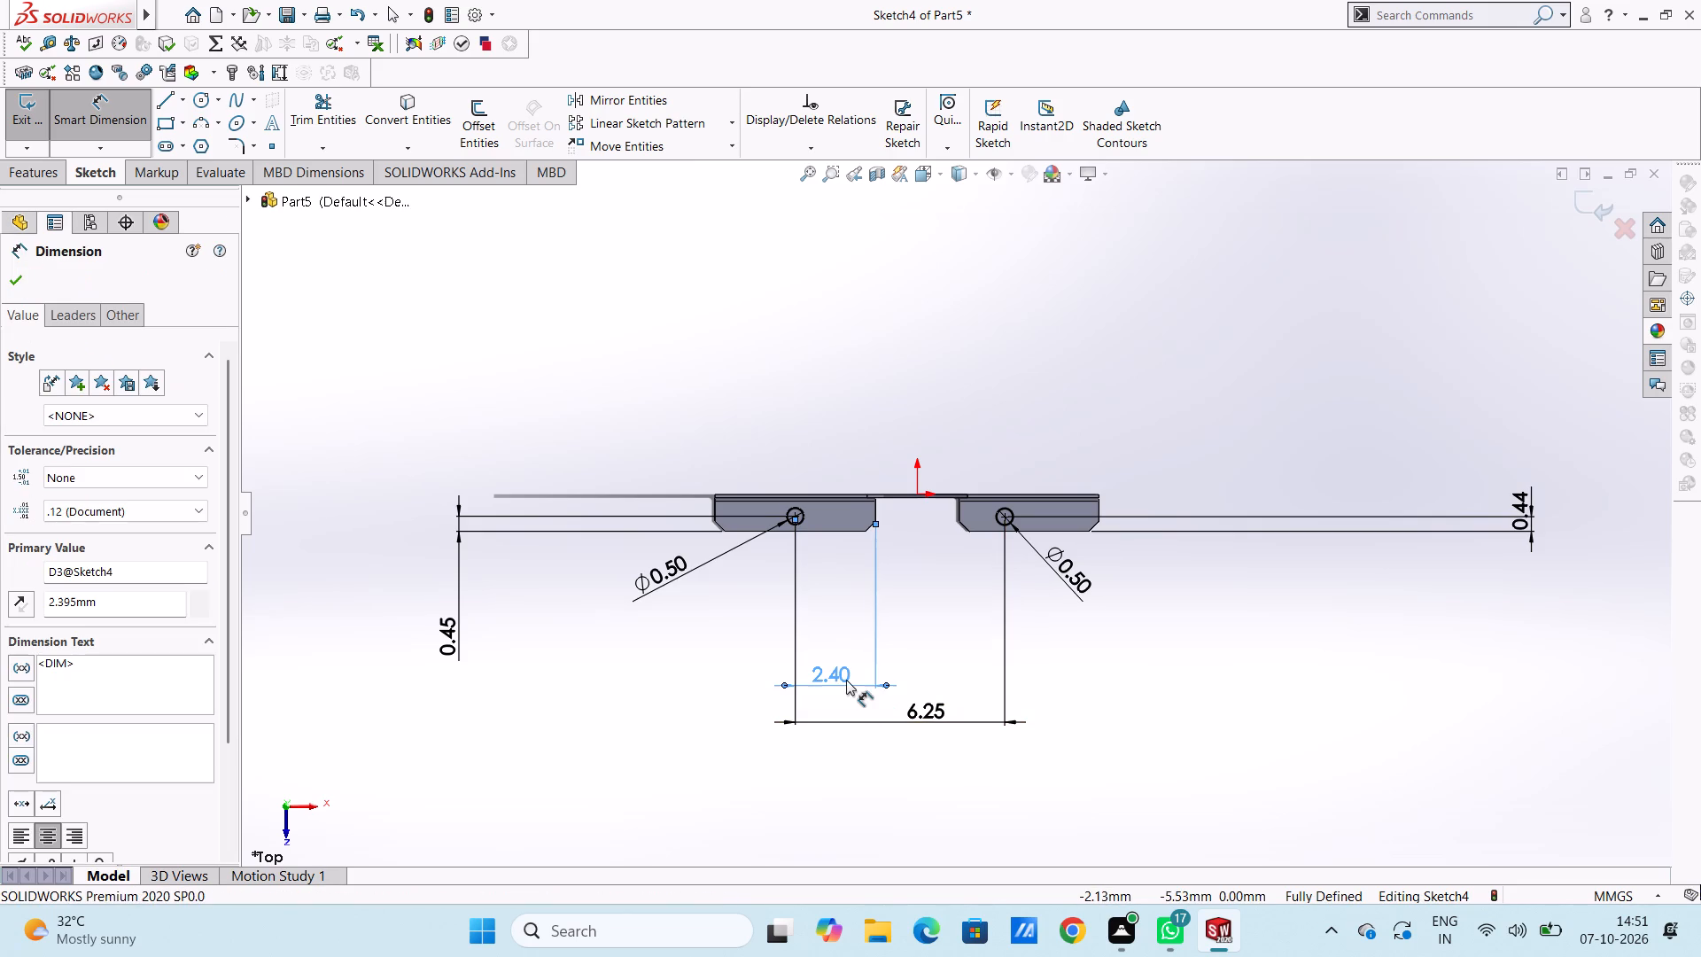
key("Delete")
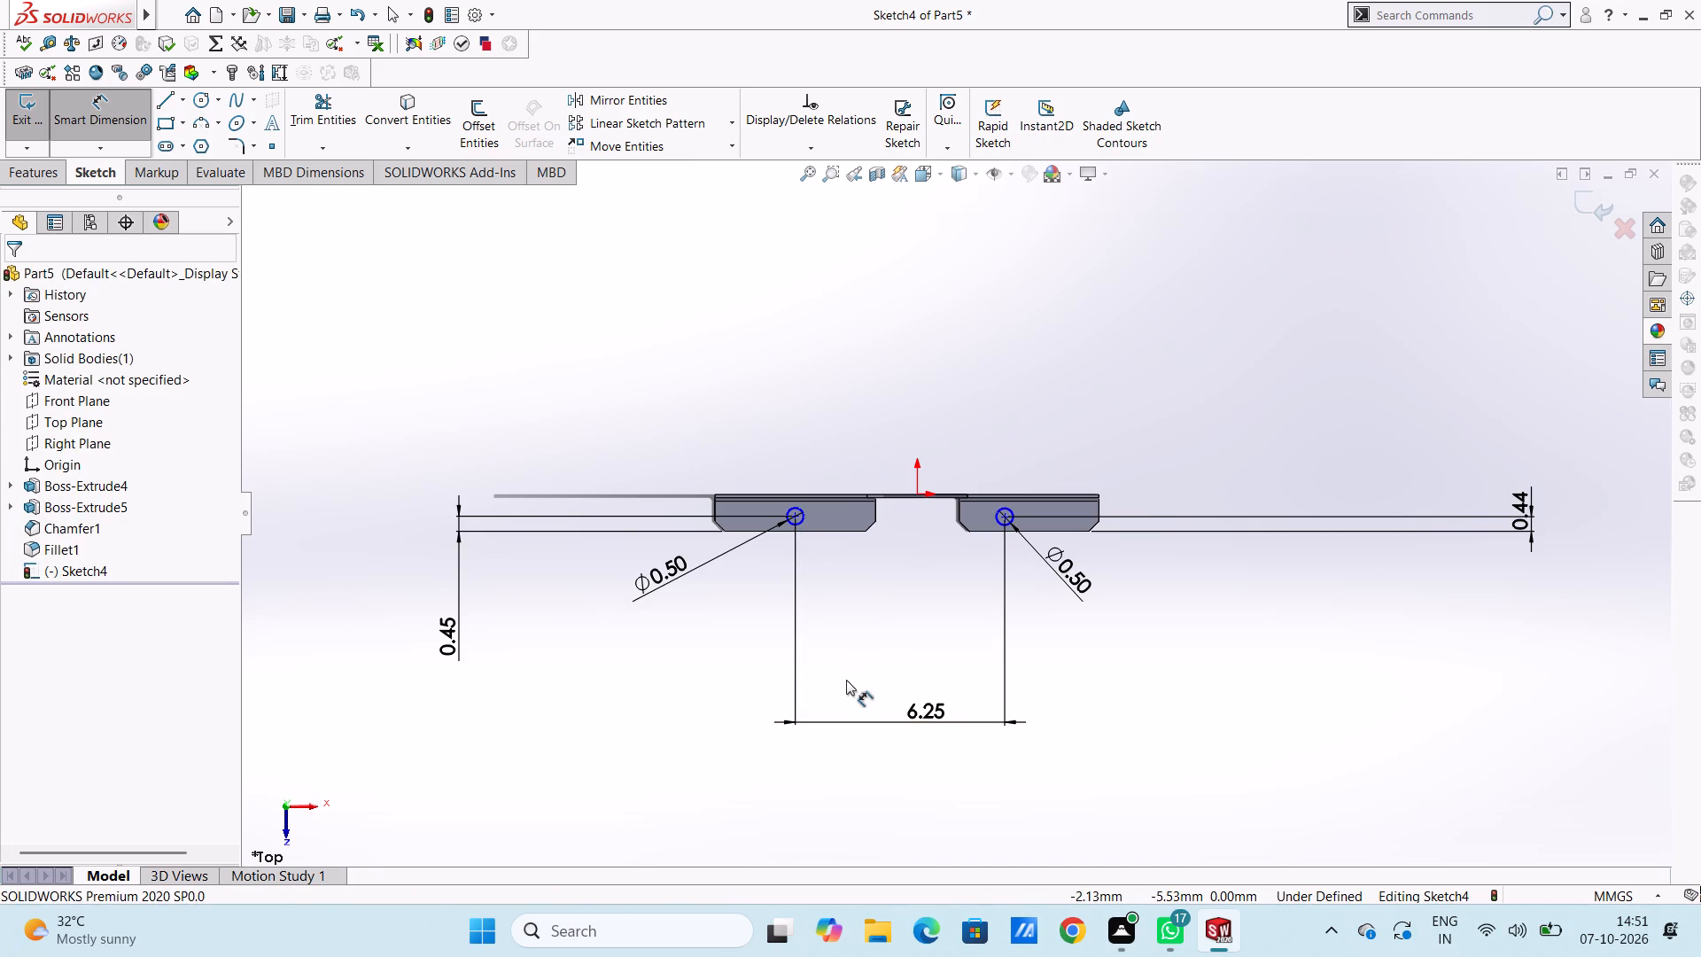
Dimension the left circle's centre 3.125 mm horizontally from the origin.
scroll(866, 528, "down", 2)
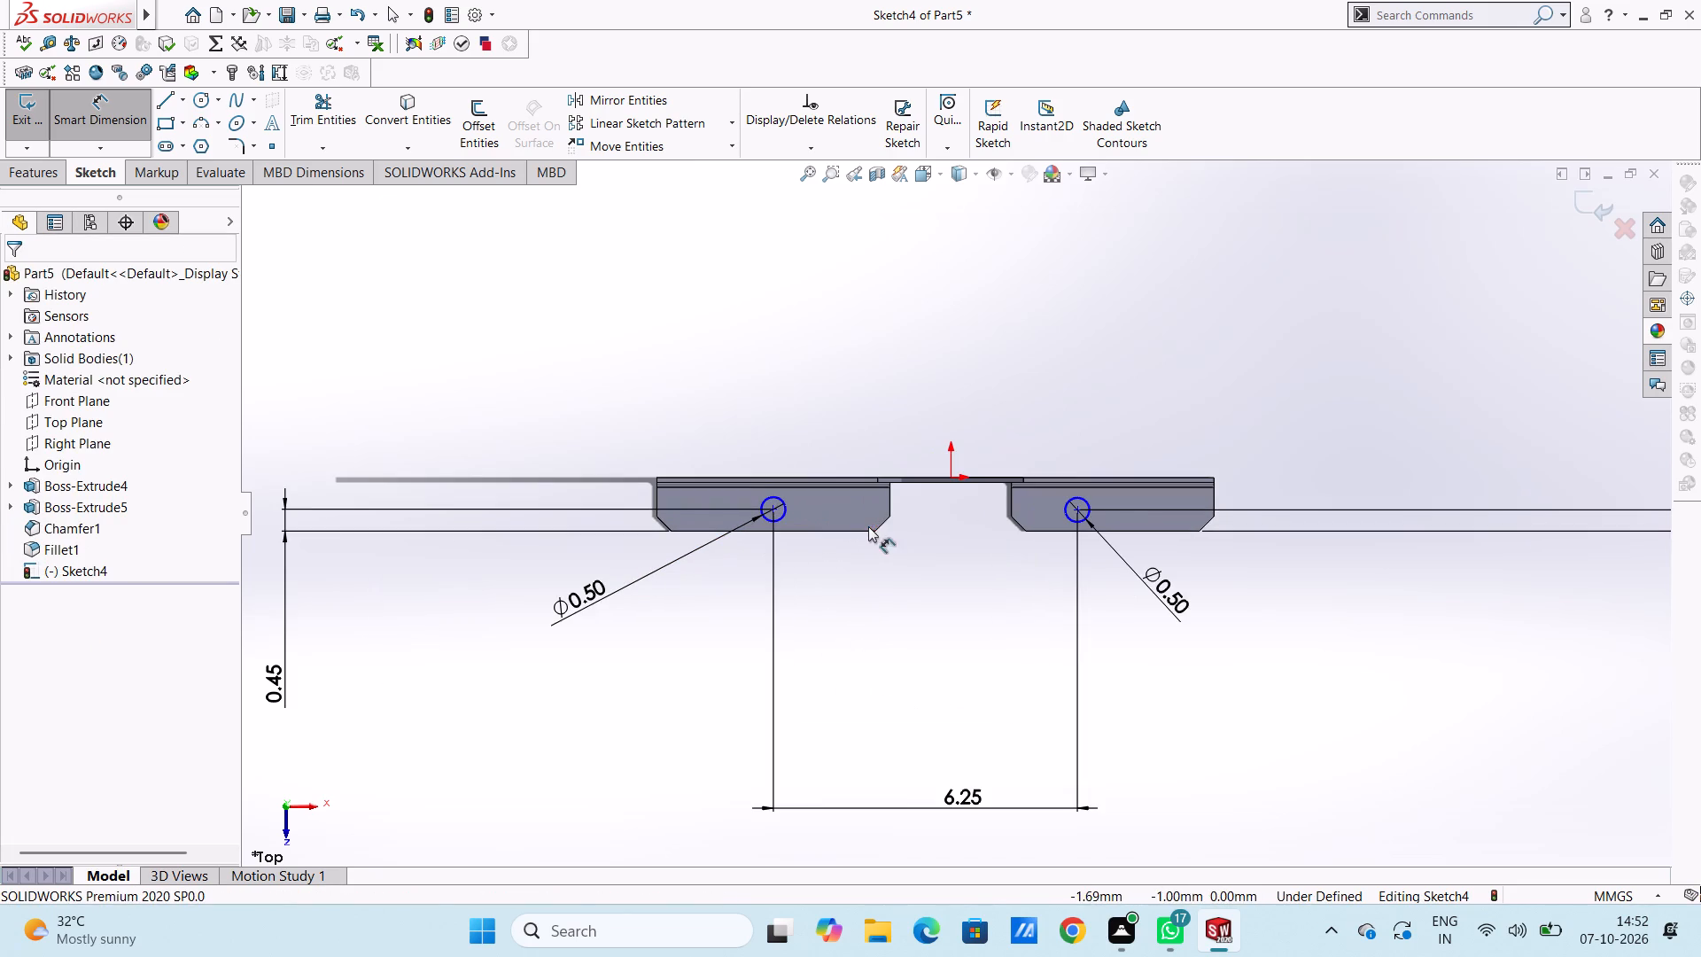
scroll(992, 534, "down", 1)
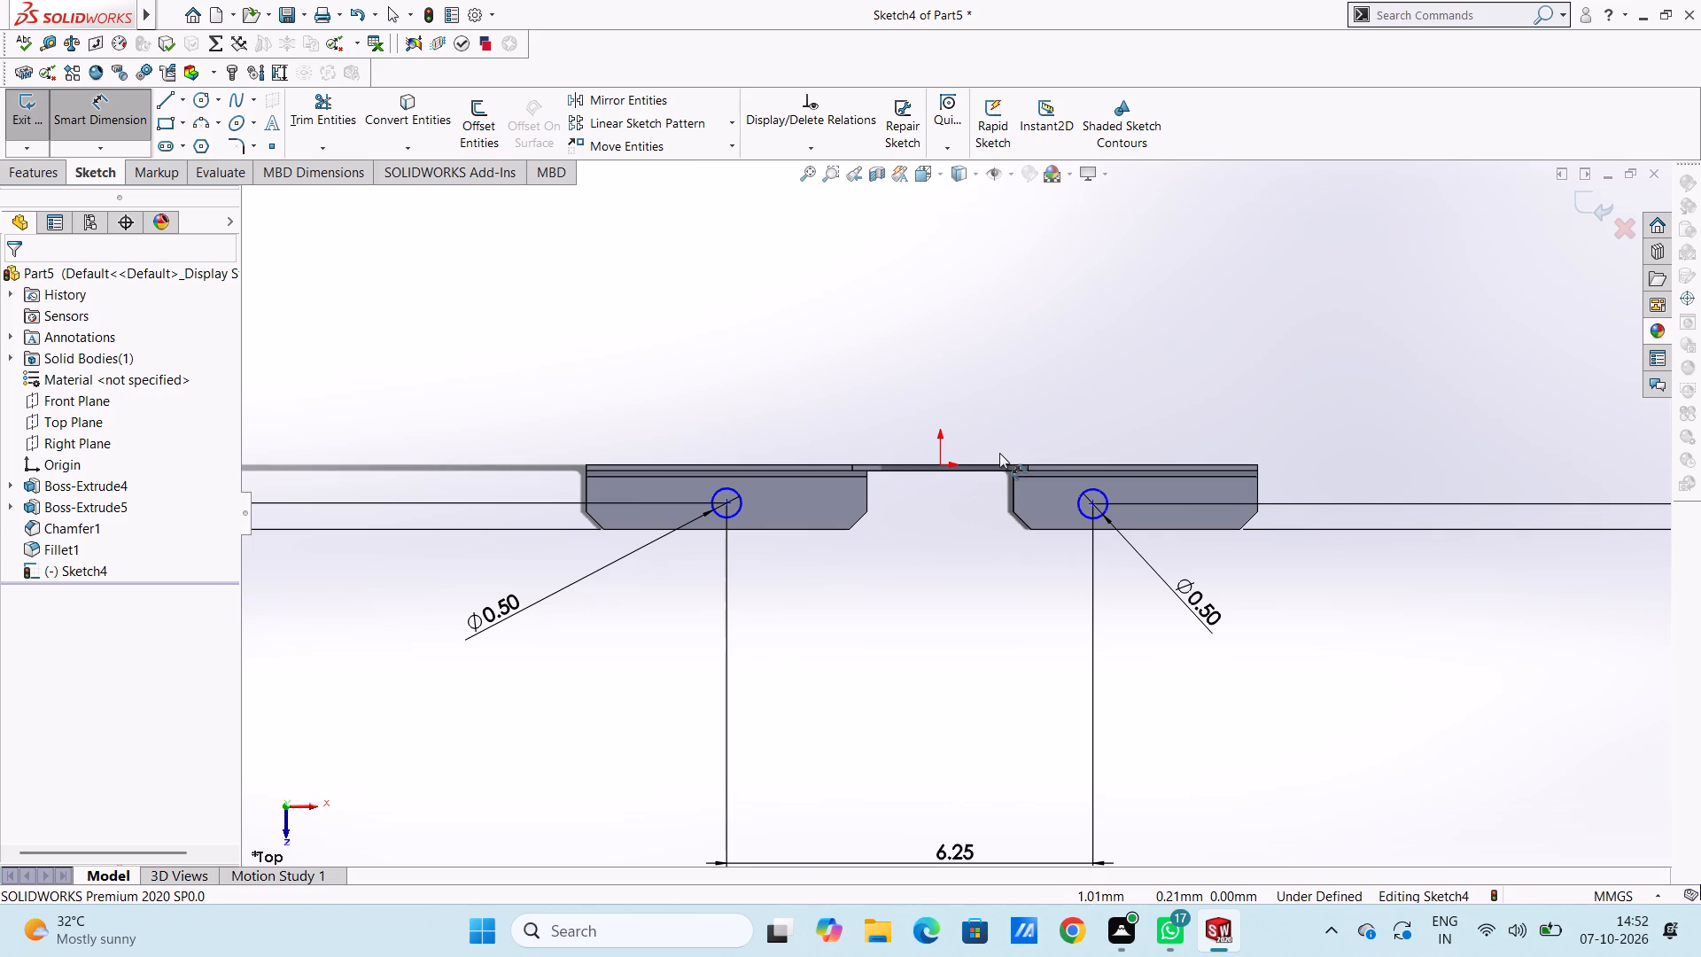
left_click(726, 504)
left_click(944, 466)
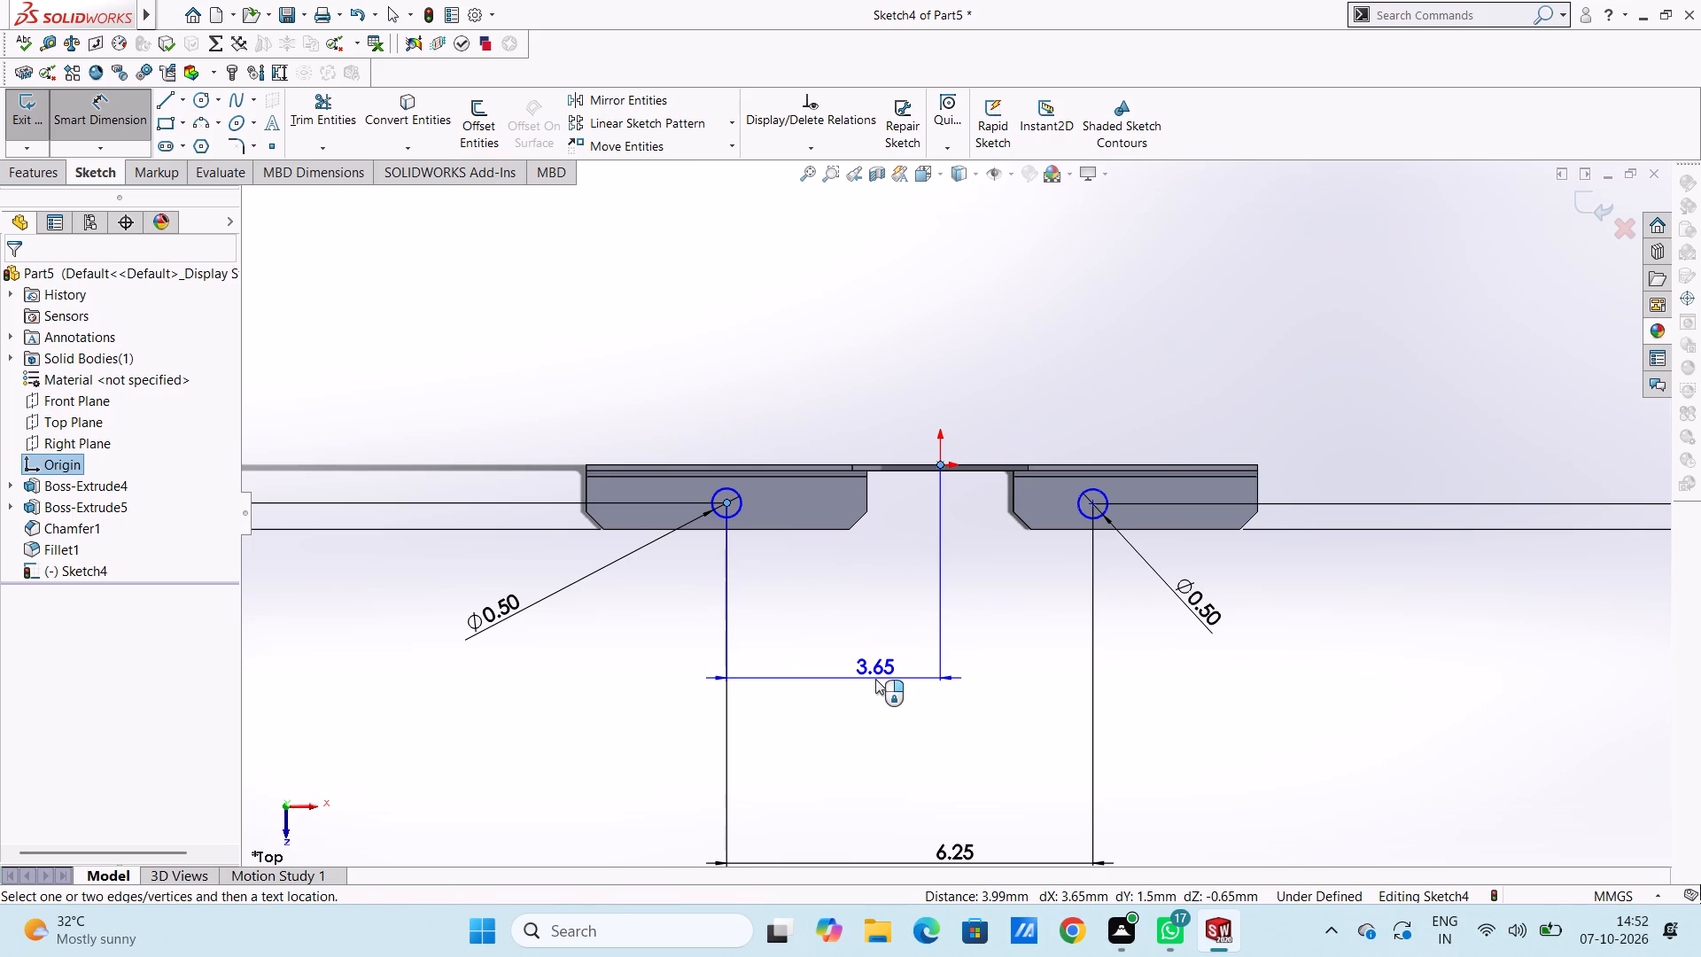
left_click(876, 774)
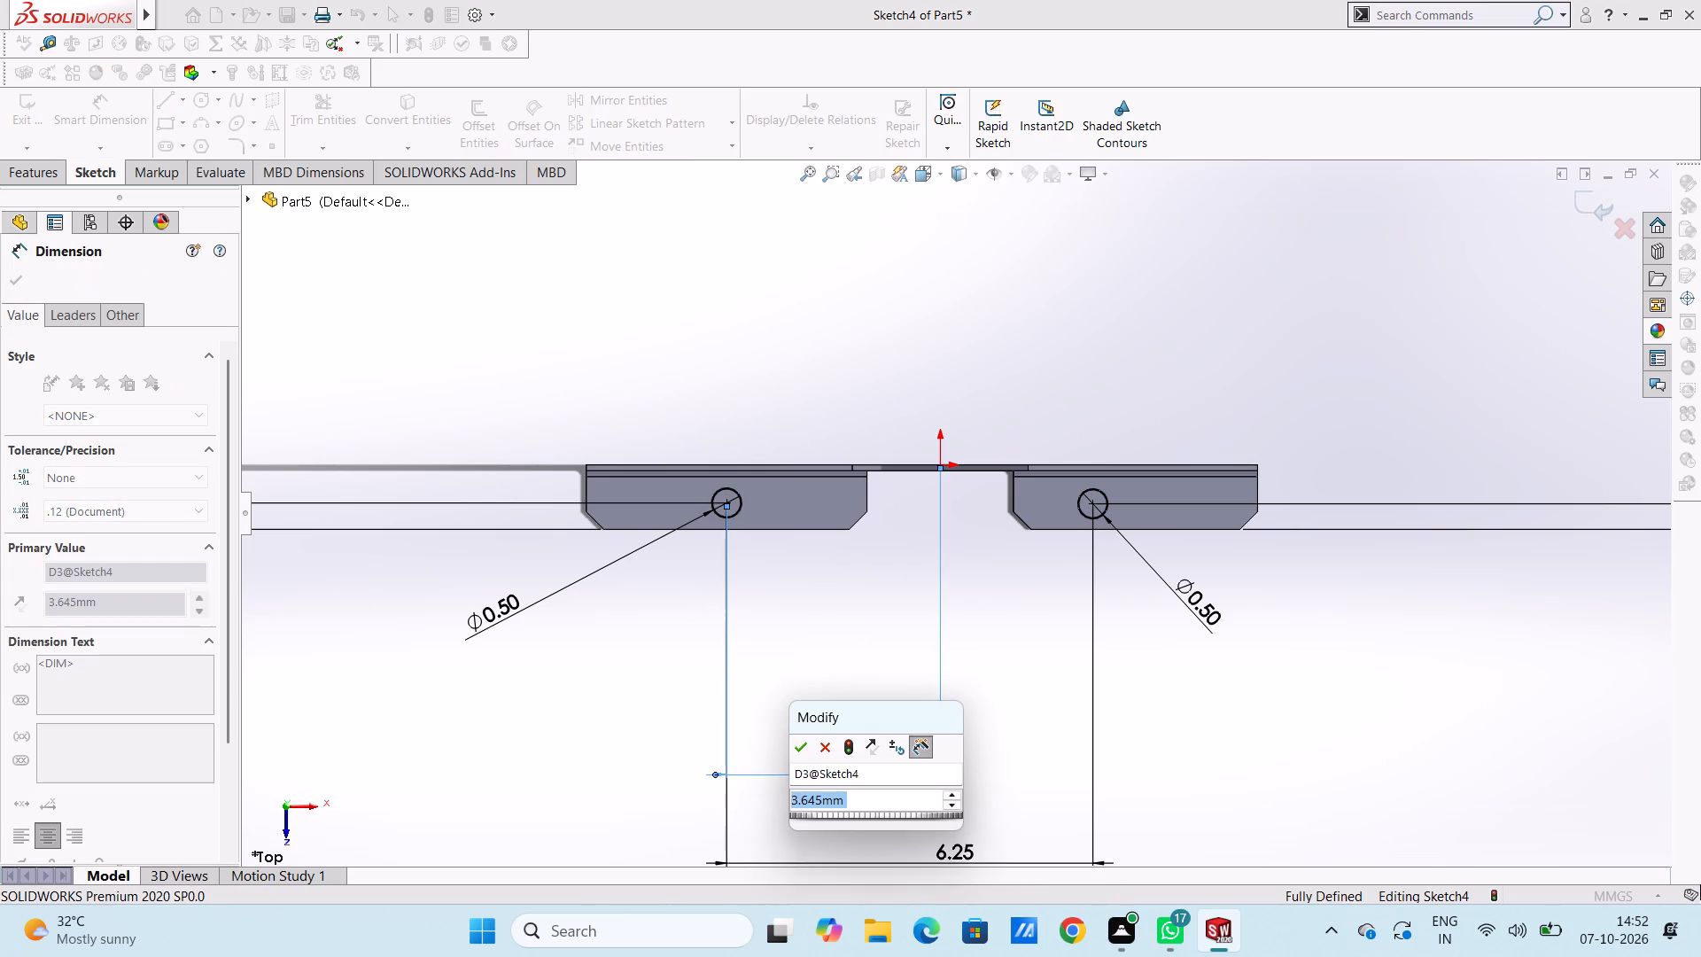
type("3.125")
key("Return")
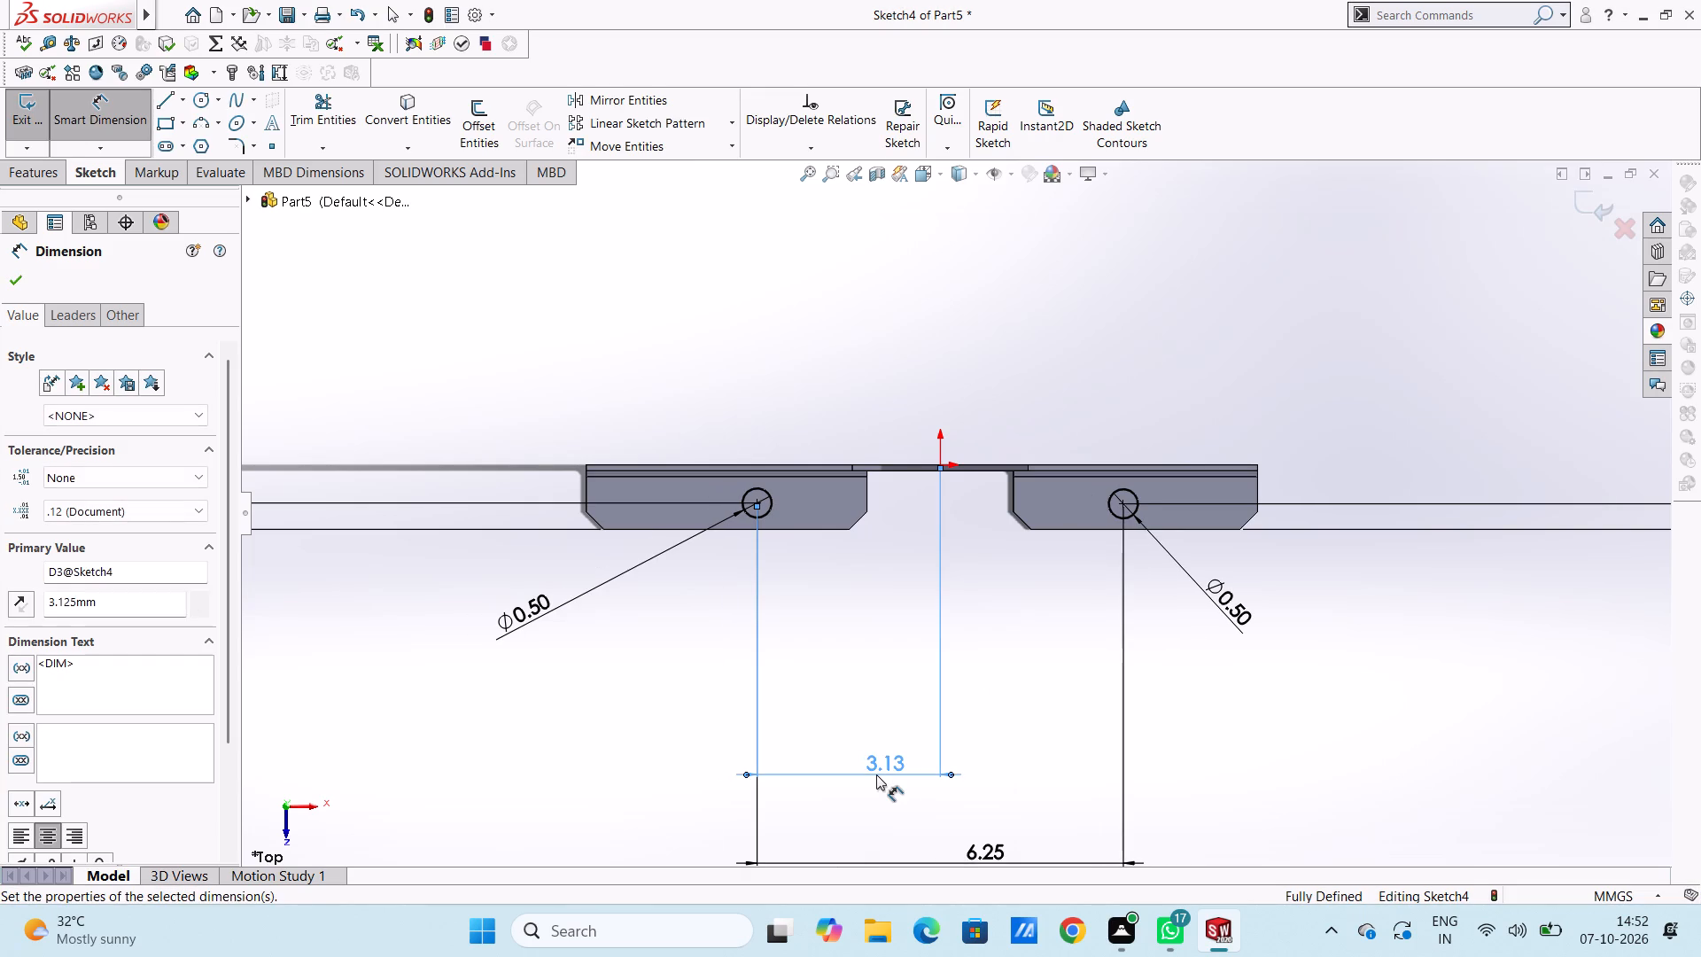
left_click(862, 691)
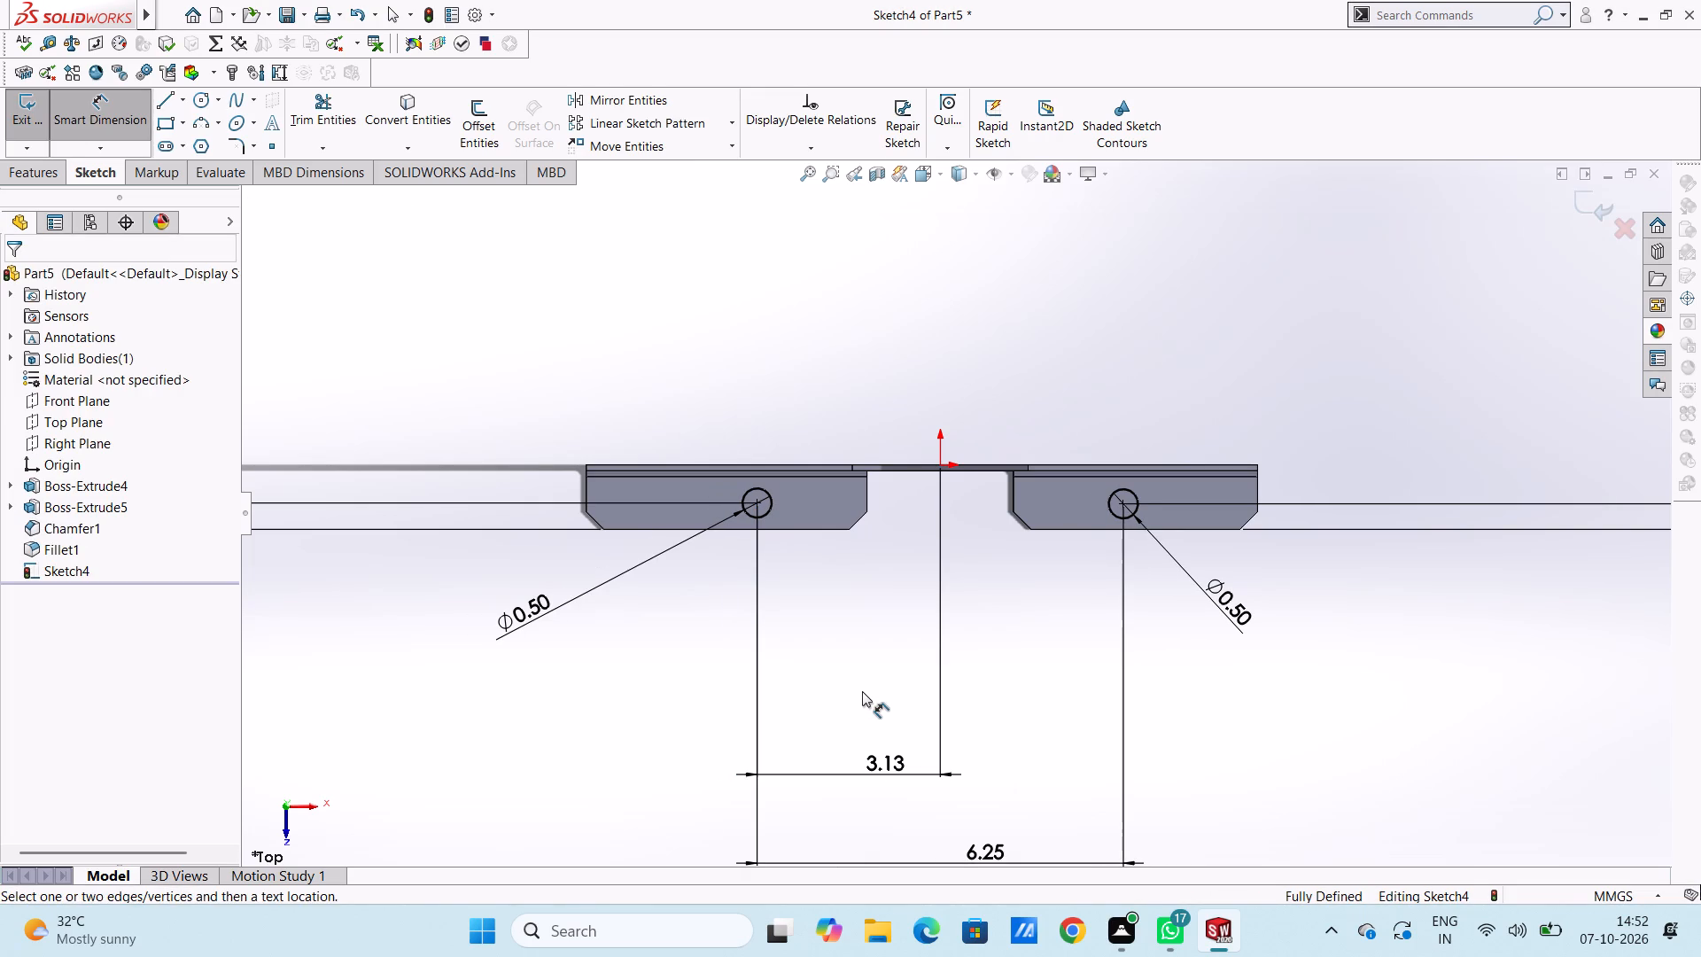
Cut-extrude both flange circles as blind cuts 0.10 mm deep from the sketch plane.
scroll(862, 691, "down", 1)
scroll(862, 691, "up", 1)
middle_click_drag(881, 678, 883, 564)
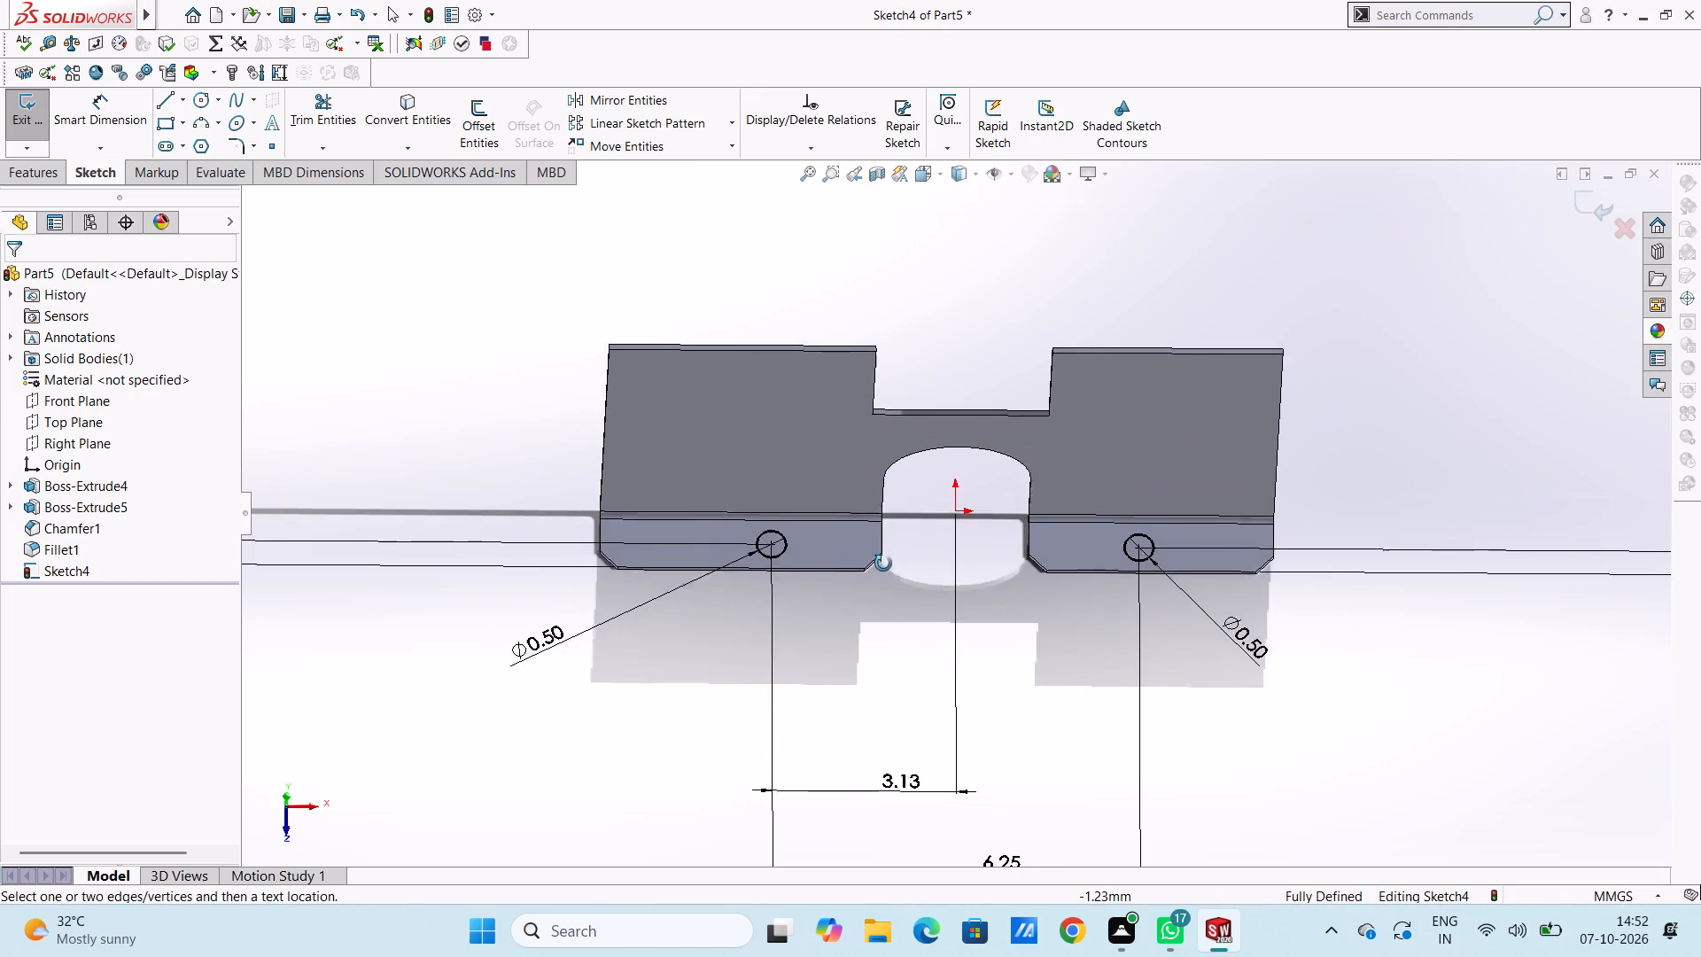
middle_click_drag(883, 564, 861, 563)
scroll(967, 671, "up", 3)
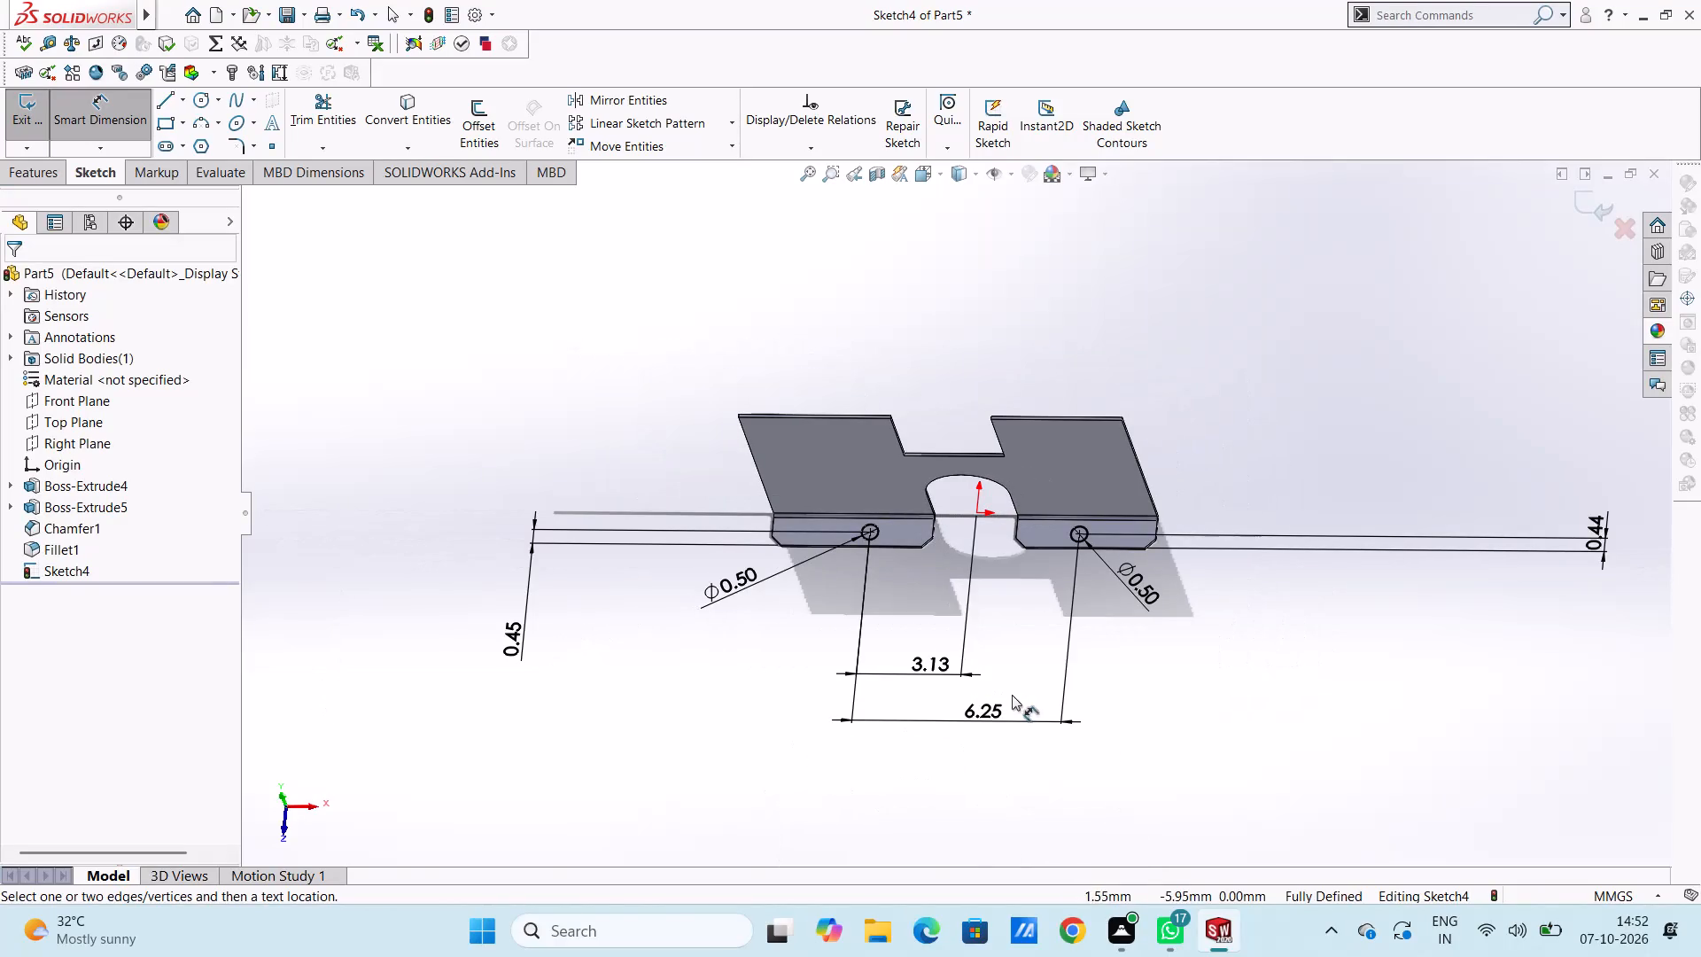
left_click(113, 132)
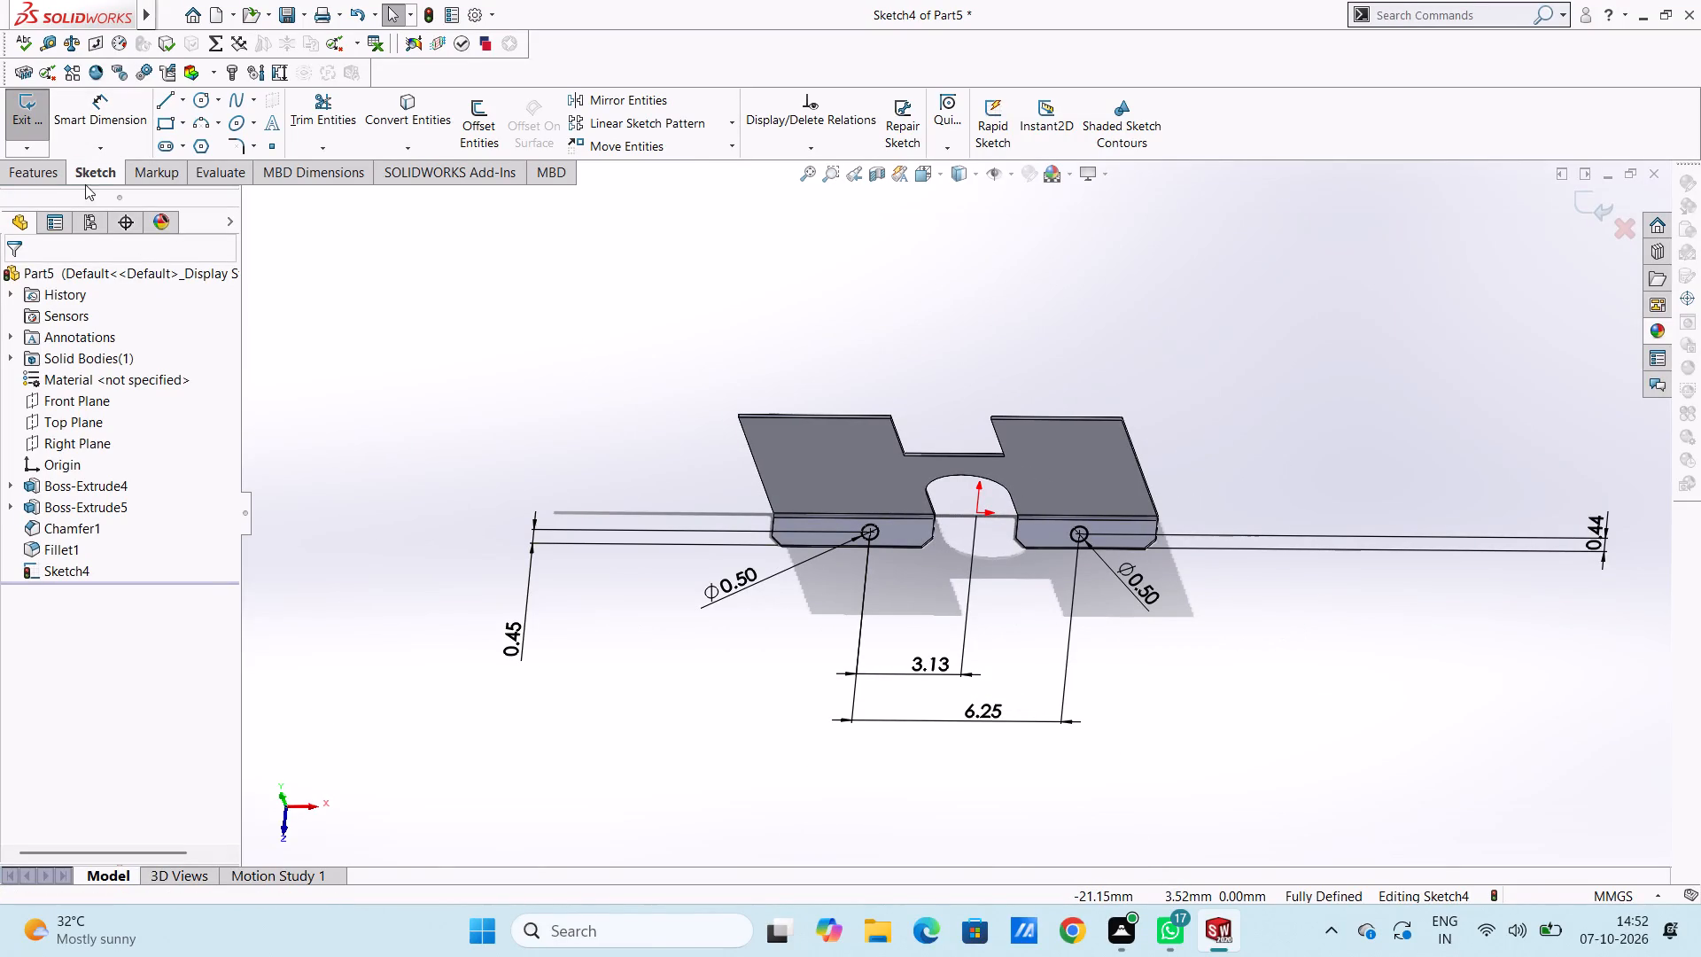
left_click(43, 172)
left_click(305, 112)
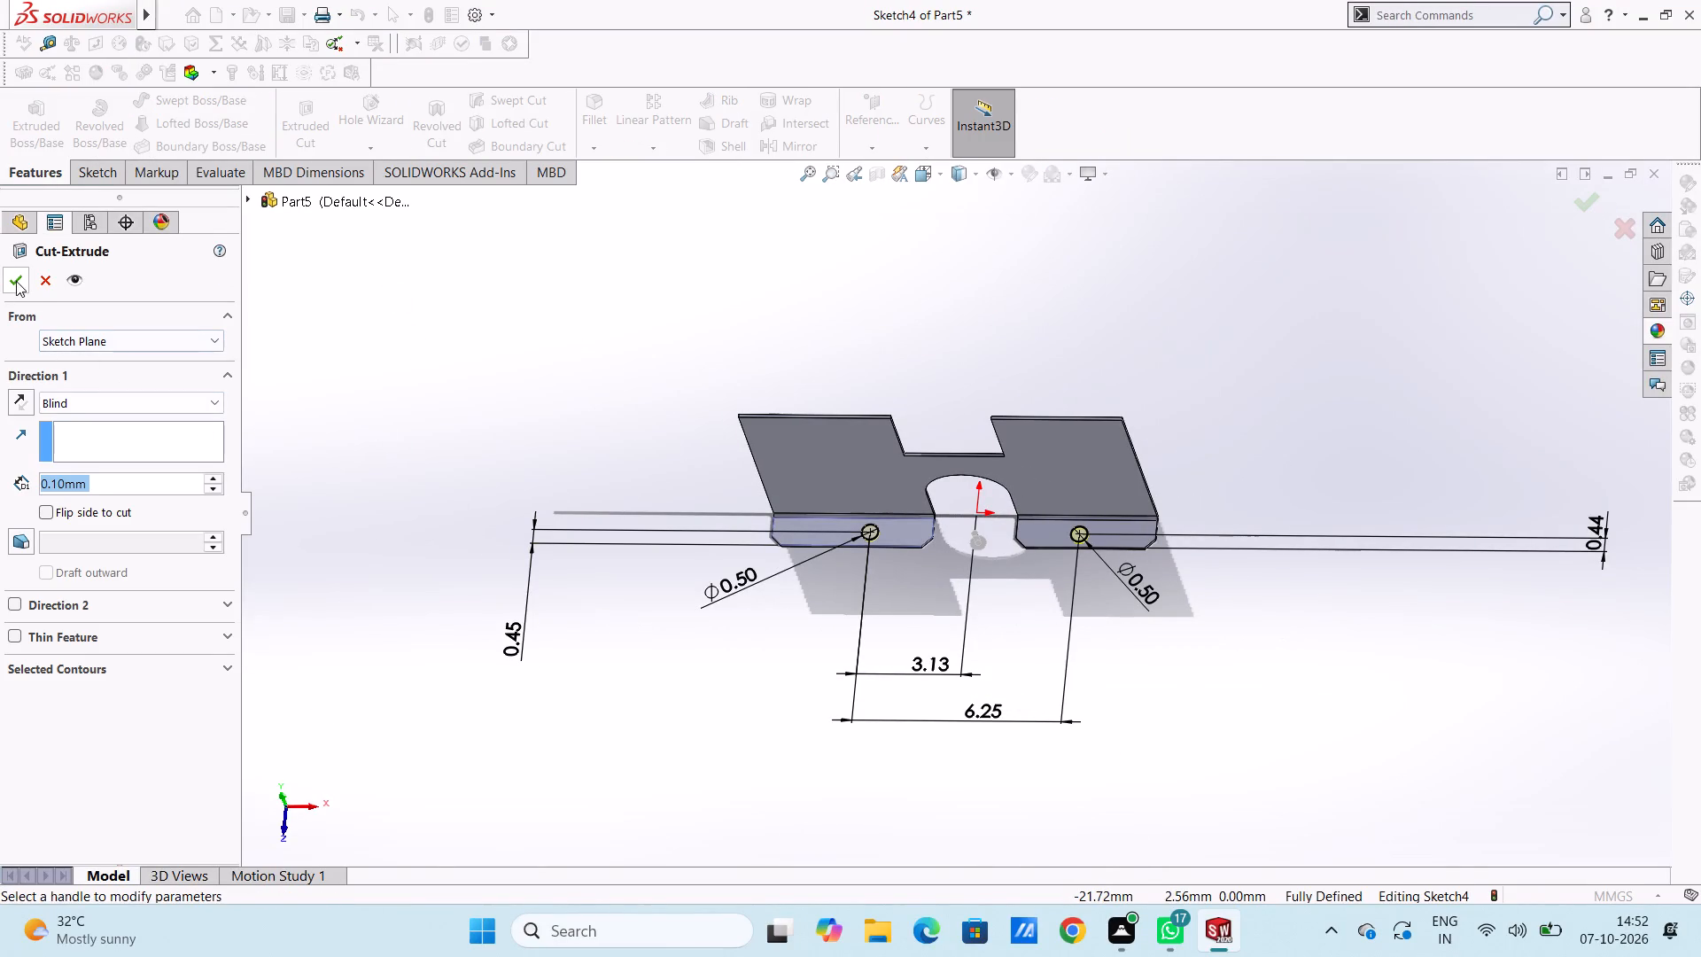
left_click(15, 280)
left_click(475, 407)
Start a sketch on the thin top face of the plate's left section.
middle_click_drag(584, 437, 597, 502)
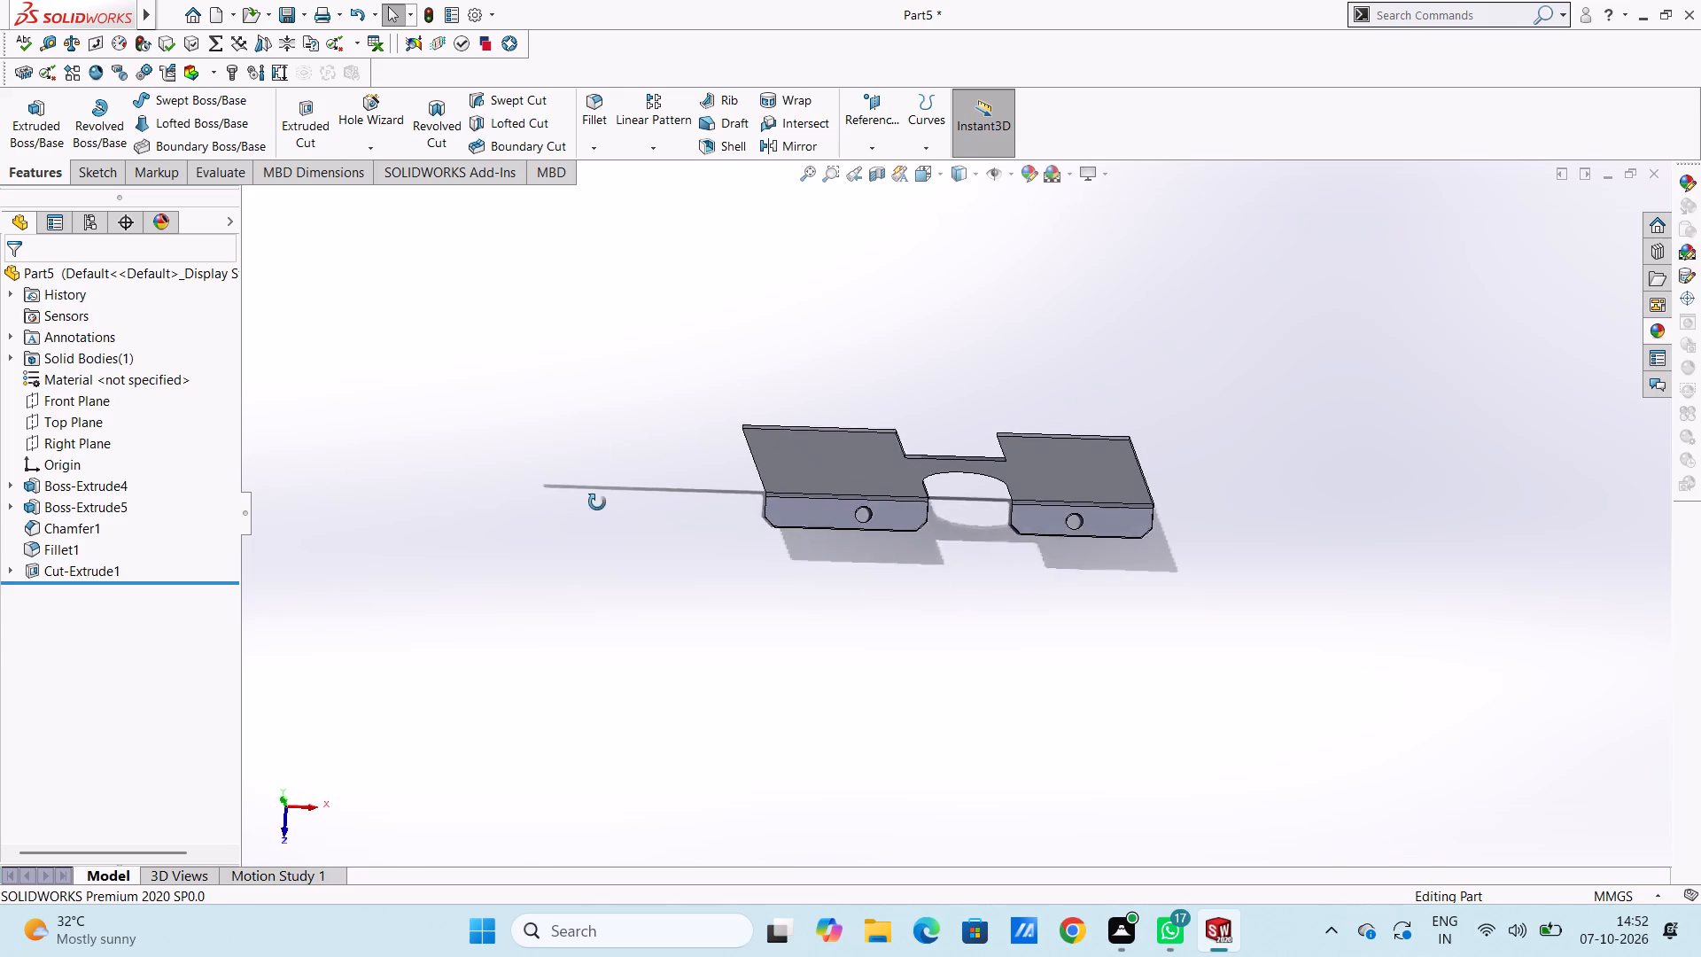
middle_click_drag(597, 502, 761, 619)
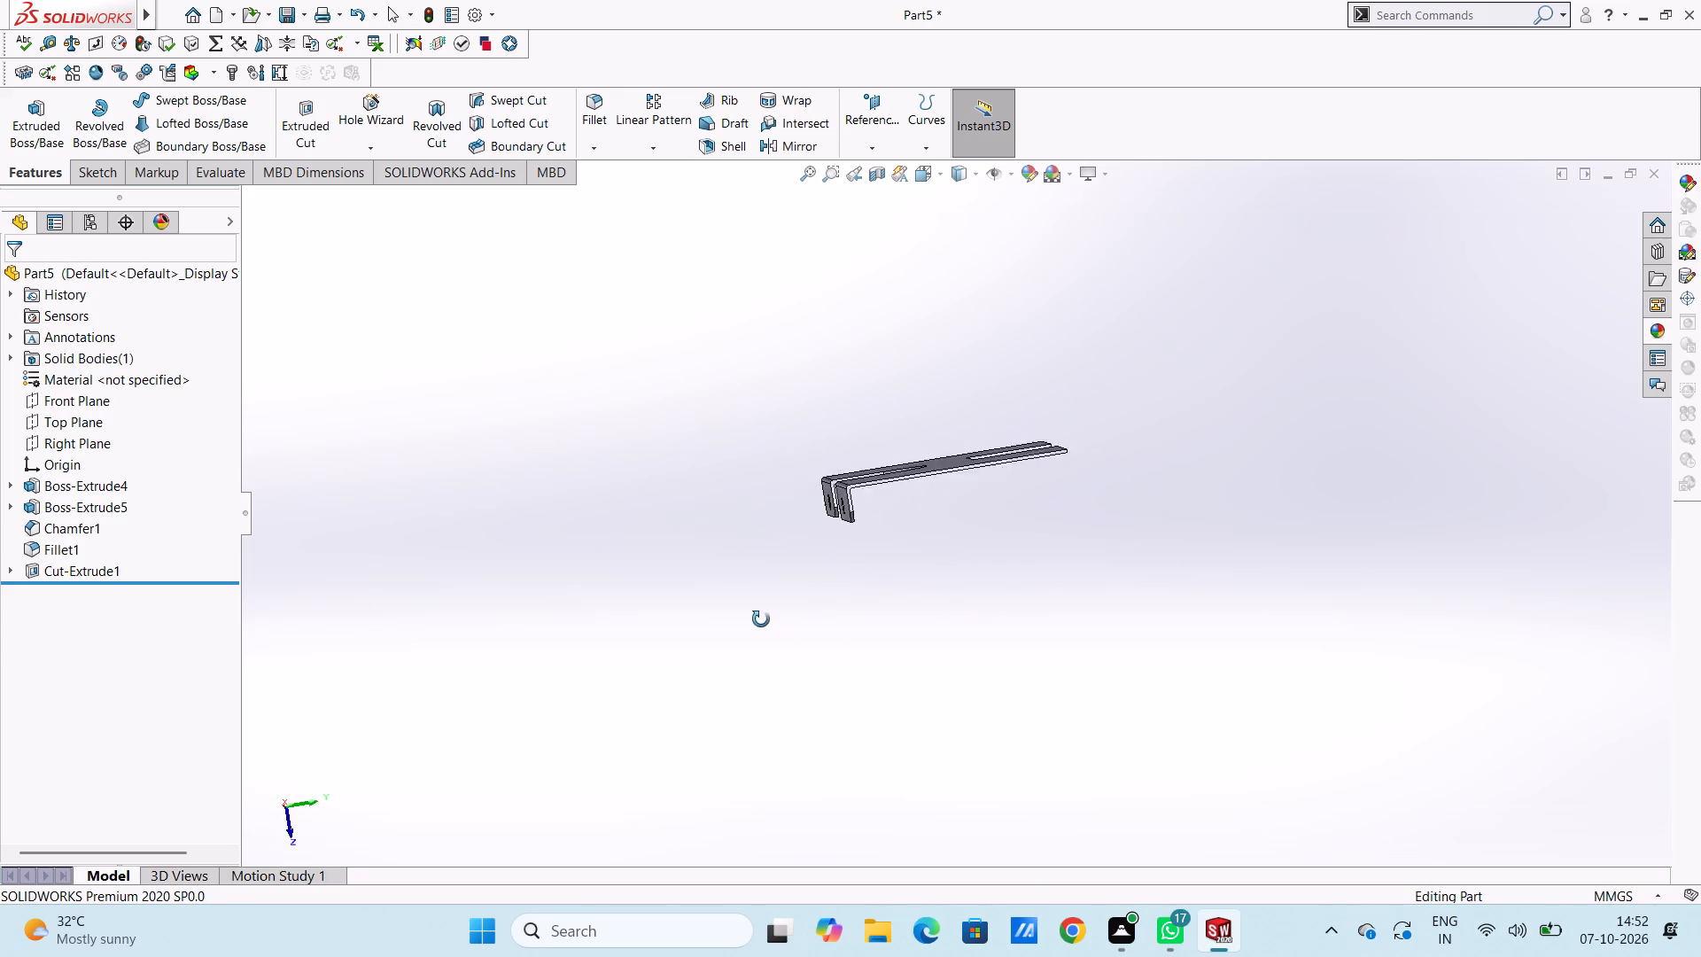
middle_click_drag(761, 619, 565, 470)
middle_click_drag(710, 586, 692, 474)
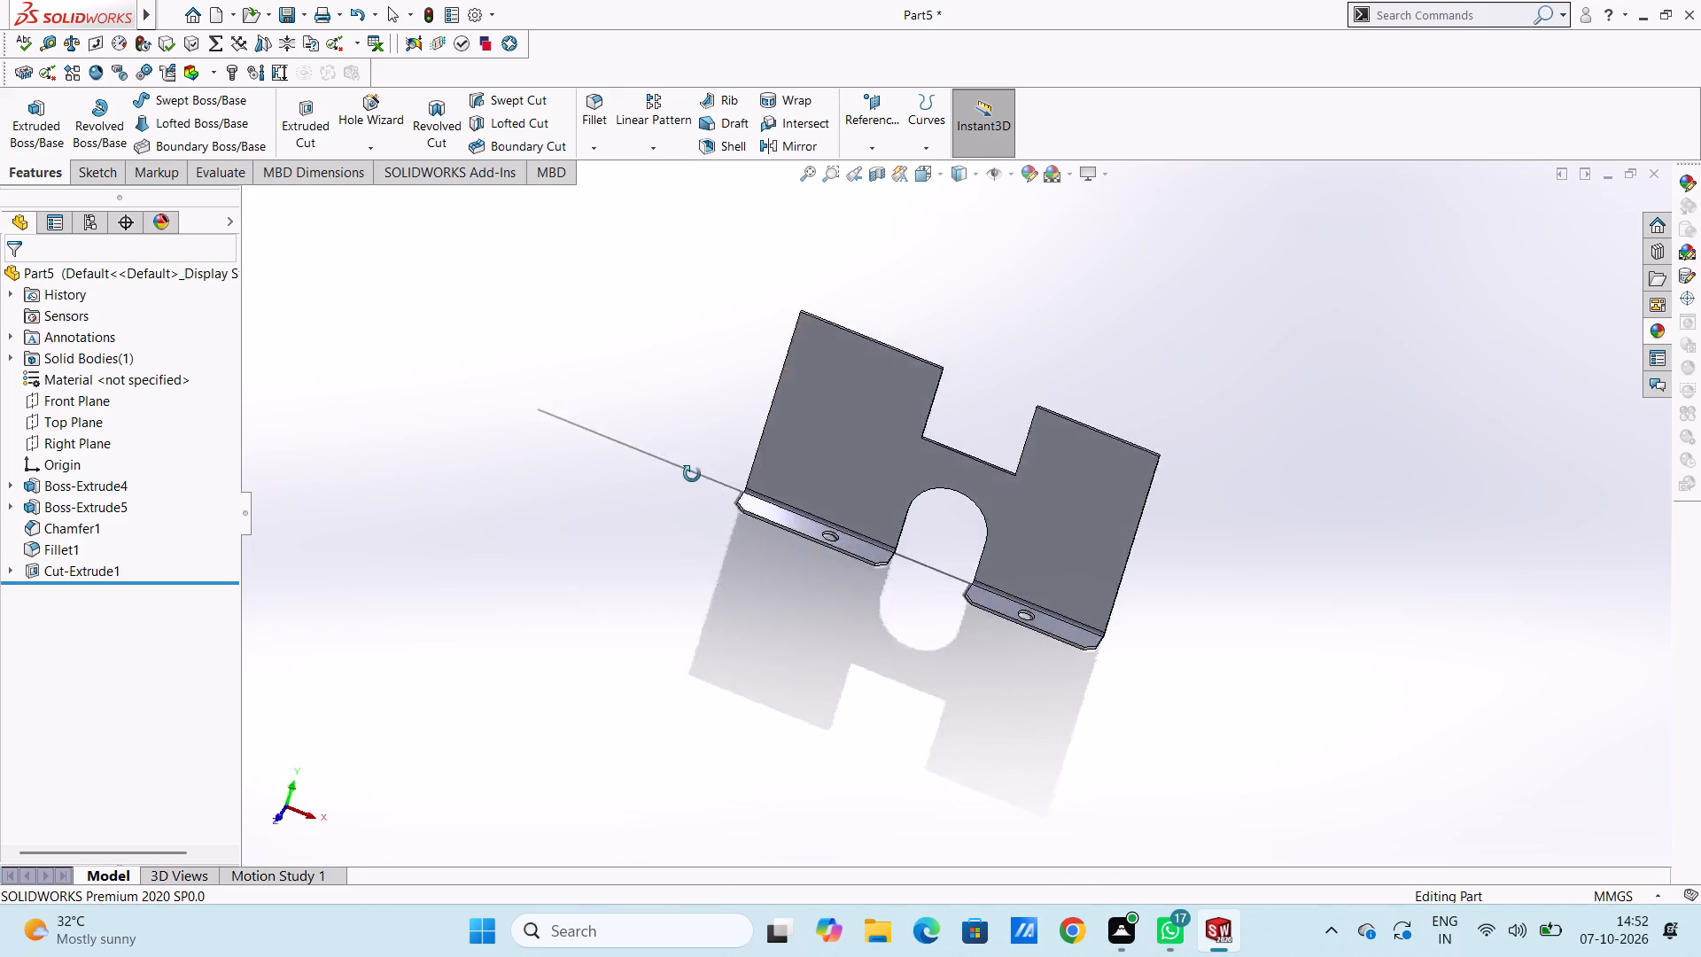
middle_click_drag(692, 474, 712, 539)
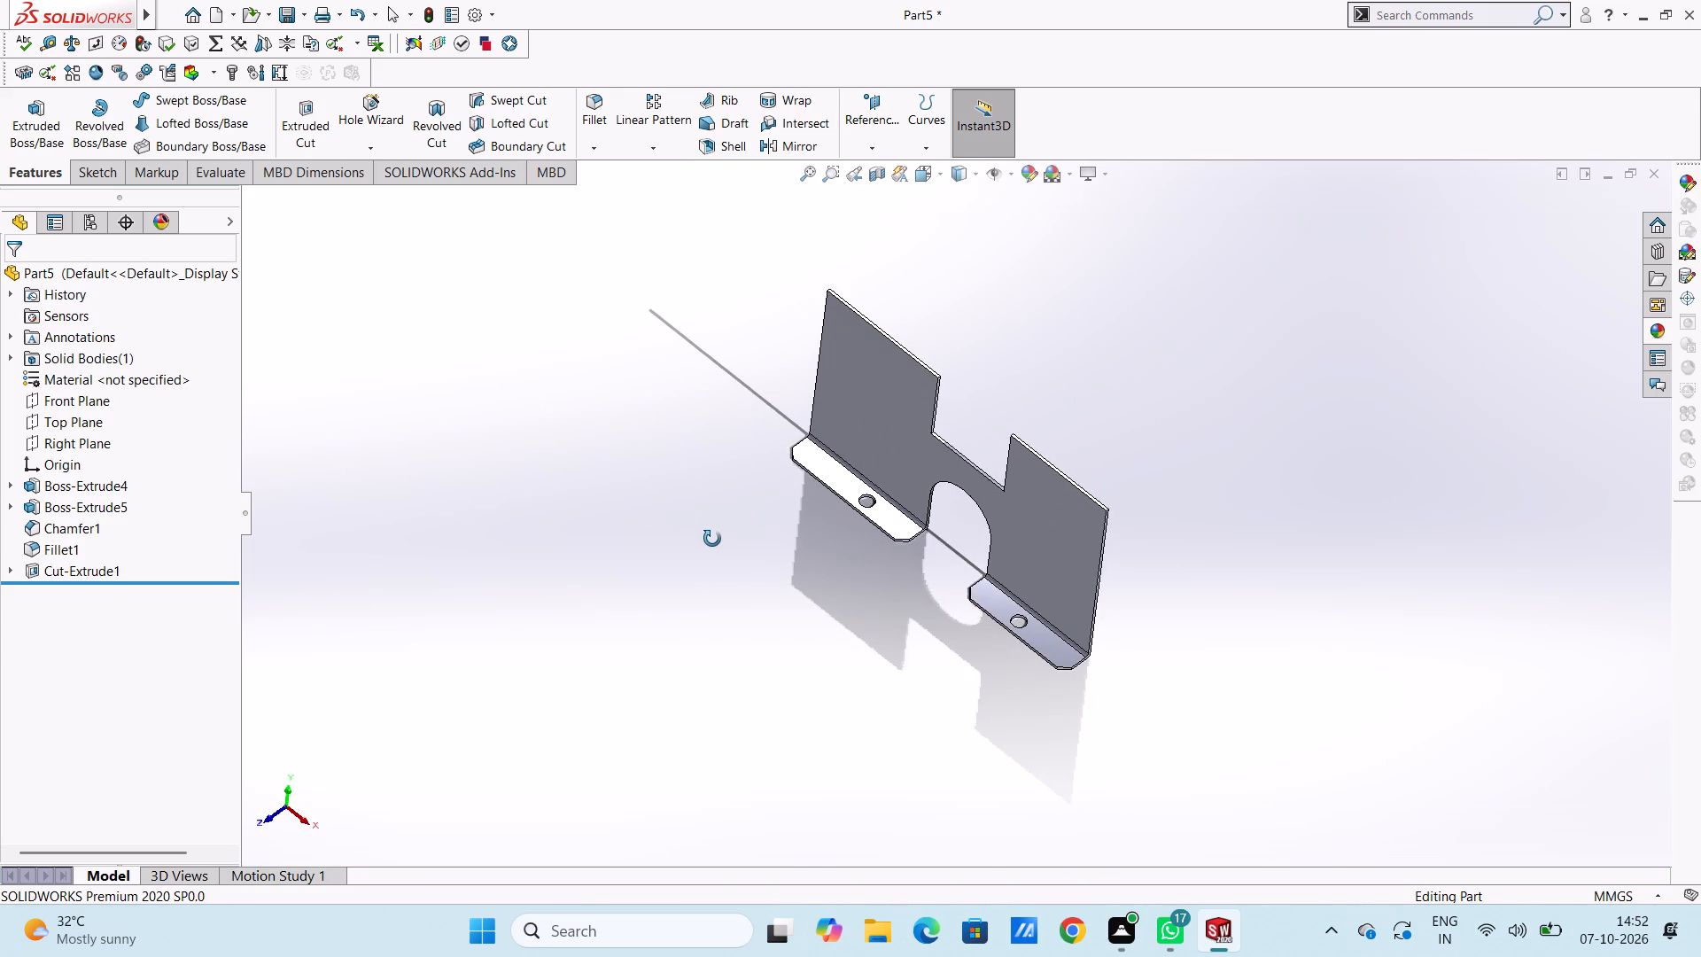
middle_click_drag(712, 539, 736, 546)
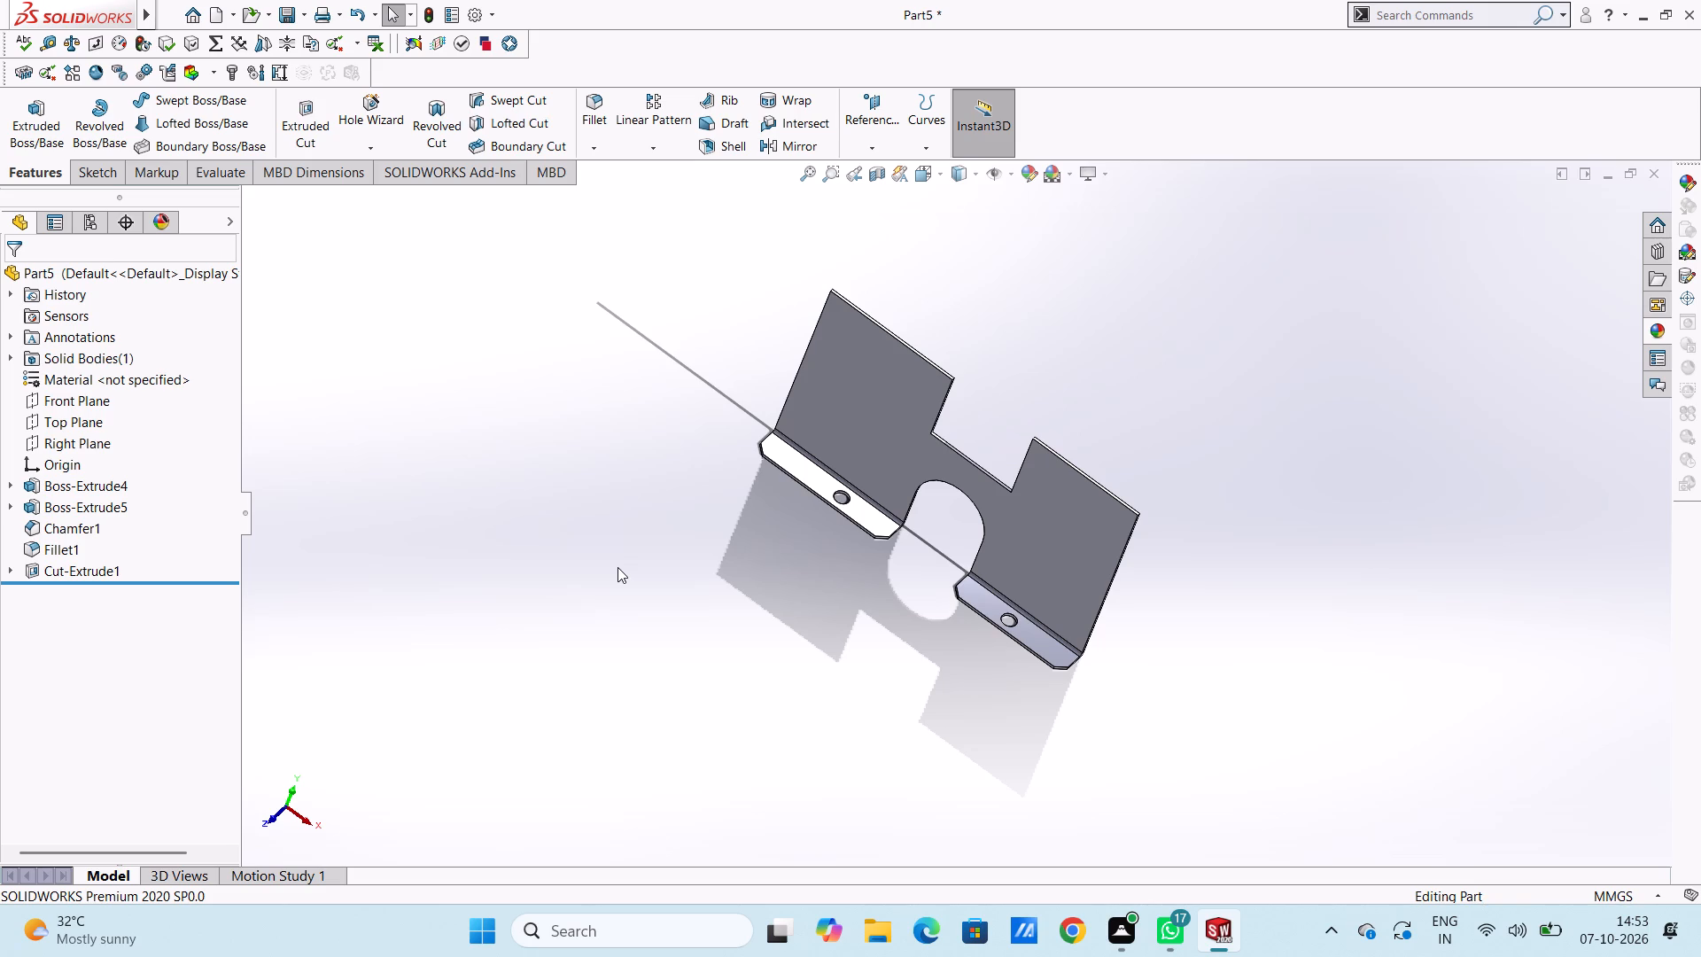
key("ctrl+5")
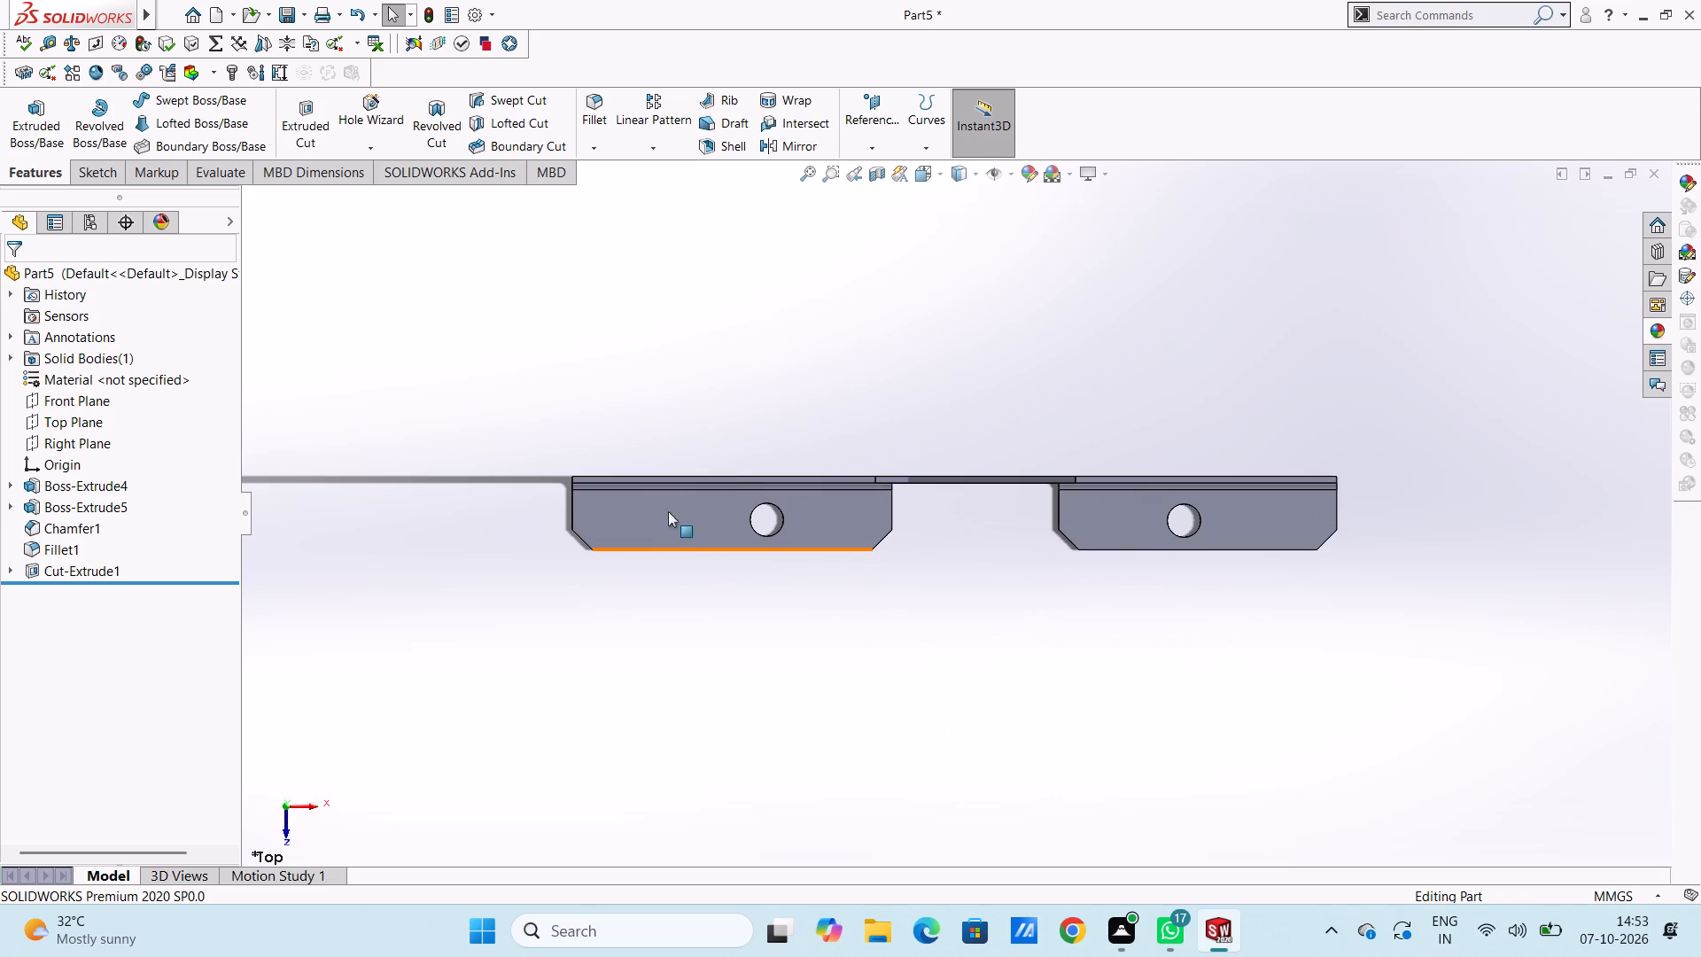
scroll(714, 481, "down", 3)
left_click(812, 482)
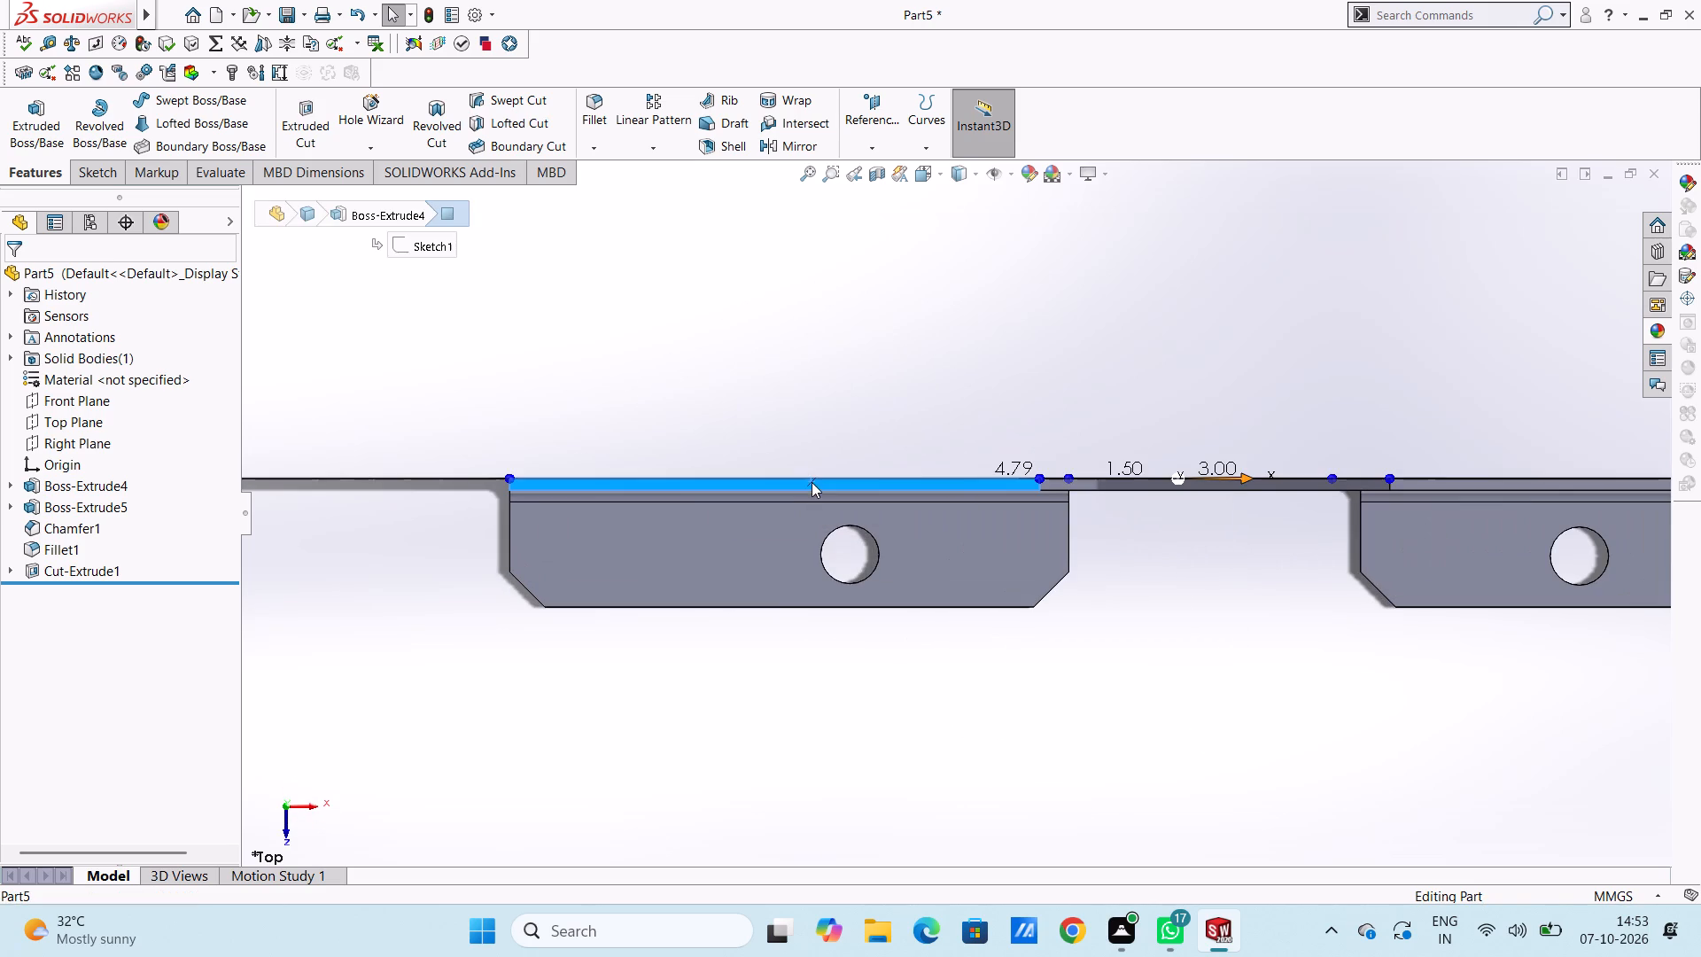
left_click(895, 433)
middle_click_drag(918, 440, 918, 461)
left_click(916, 385)
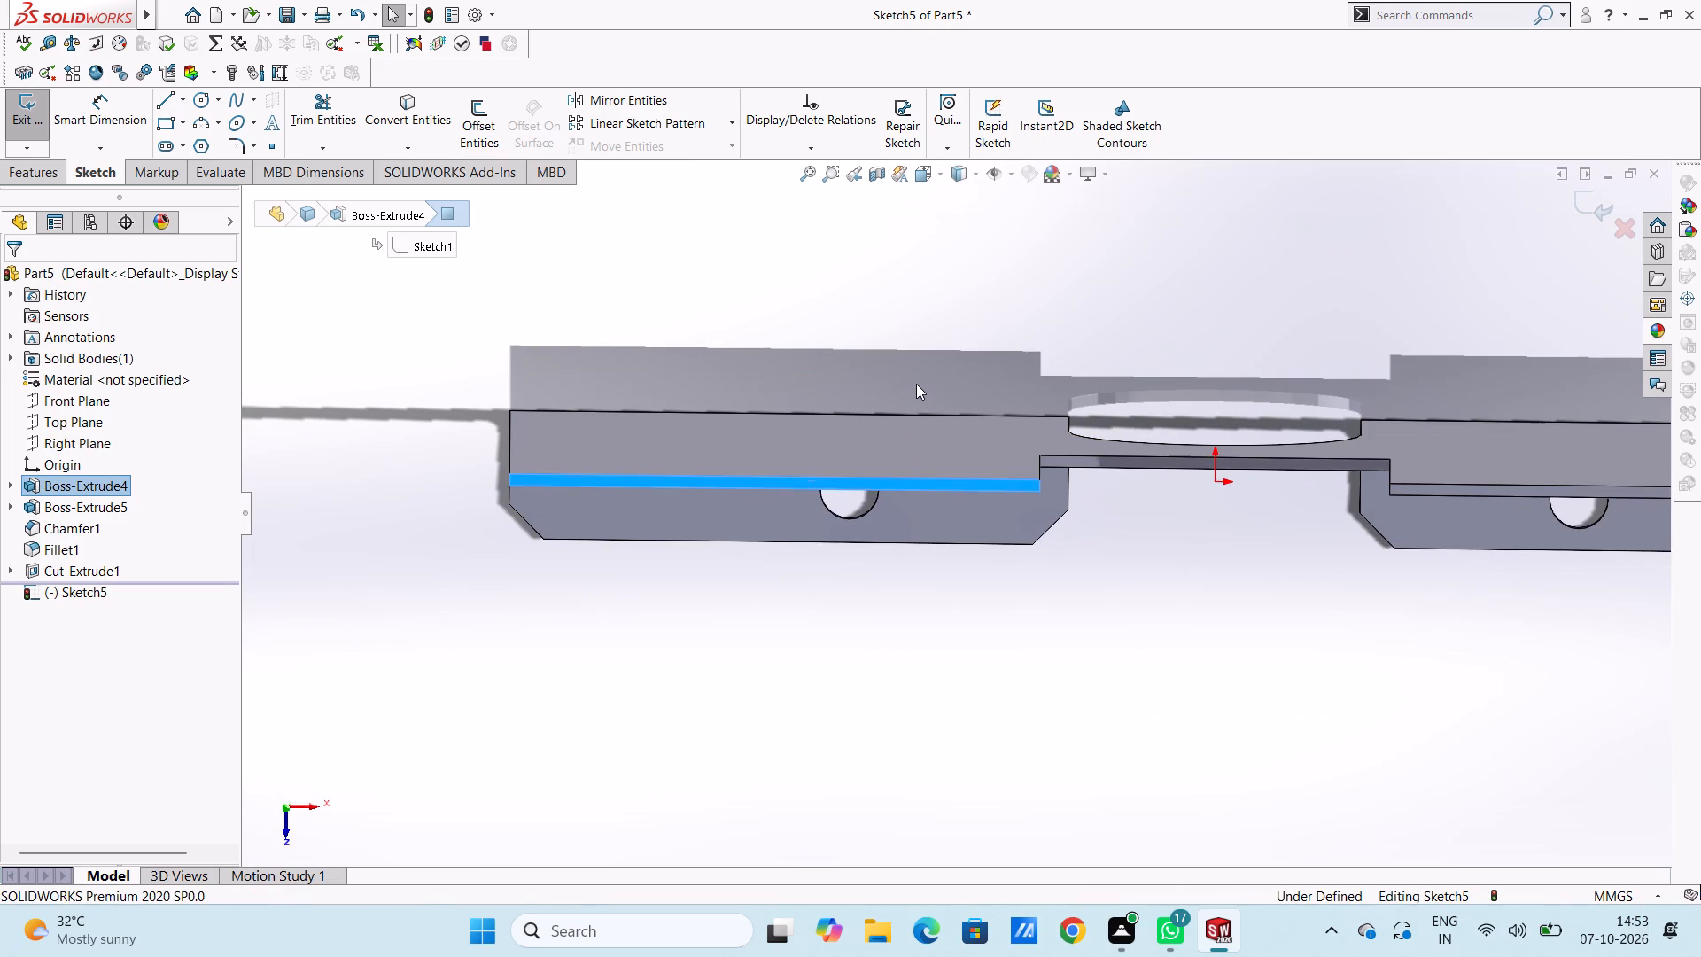
Sketch a circle with a radius of about 0.51 mm centred on the origin.
key("ctrl+5")
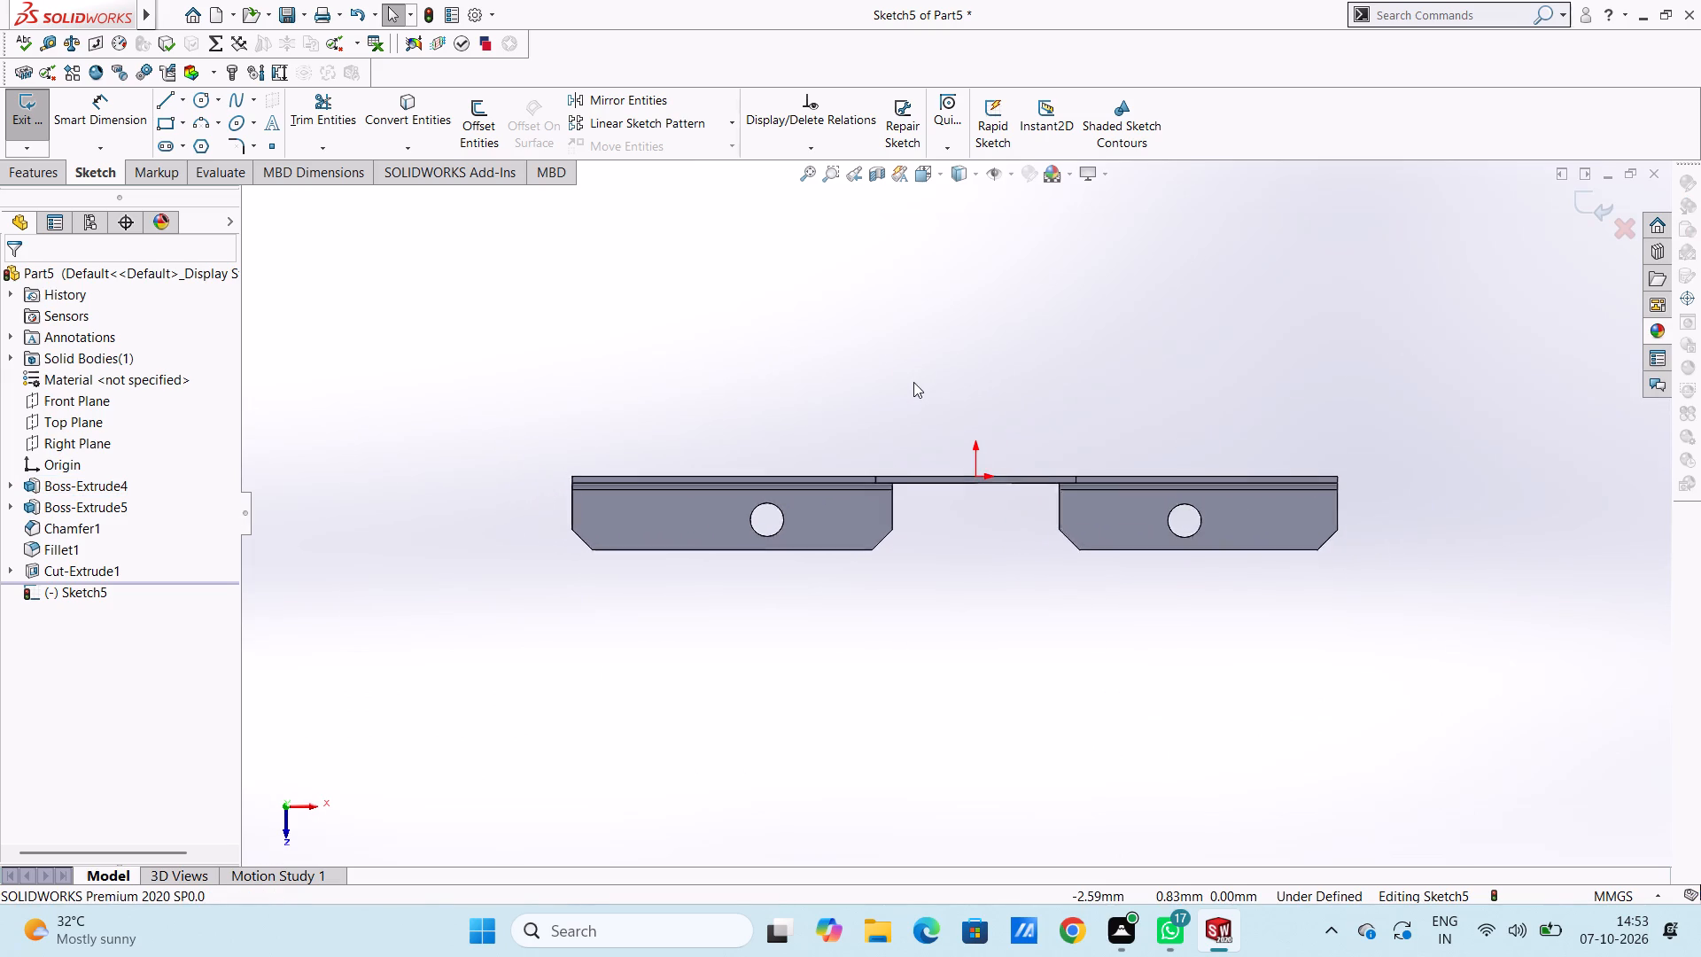
scroll(913, 382, "up", 2)
scroll(950, 382, "down", 3)
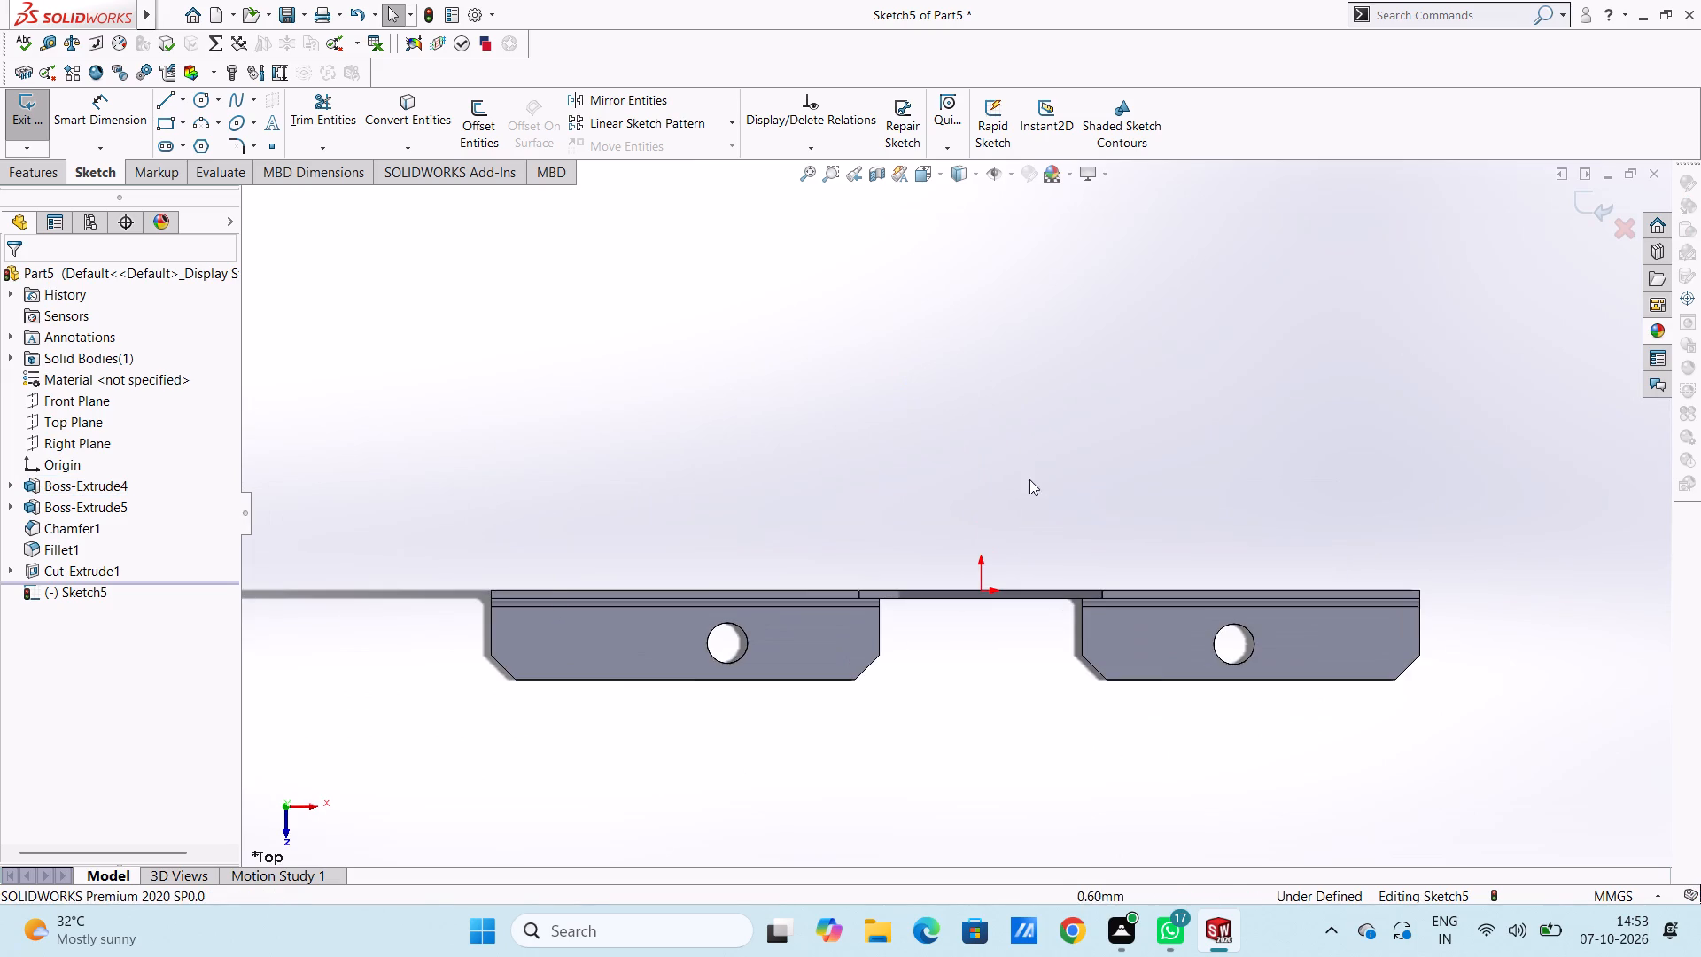
scroll(1029, 481, "up", 2)
scroll(1018, 569, "down", 3)
scroll(1000, 486, "up", 2)
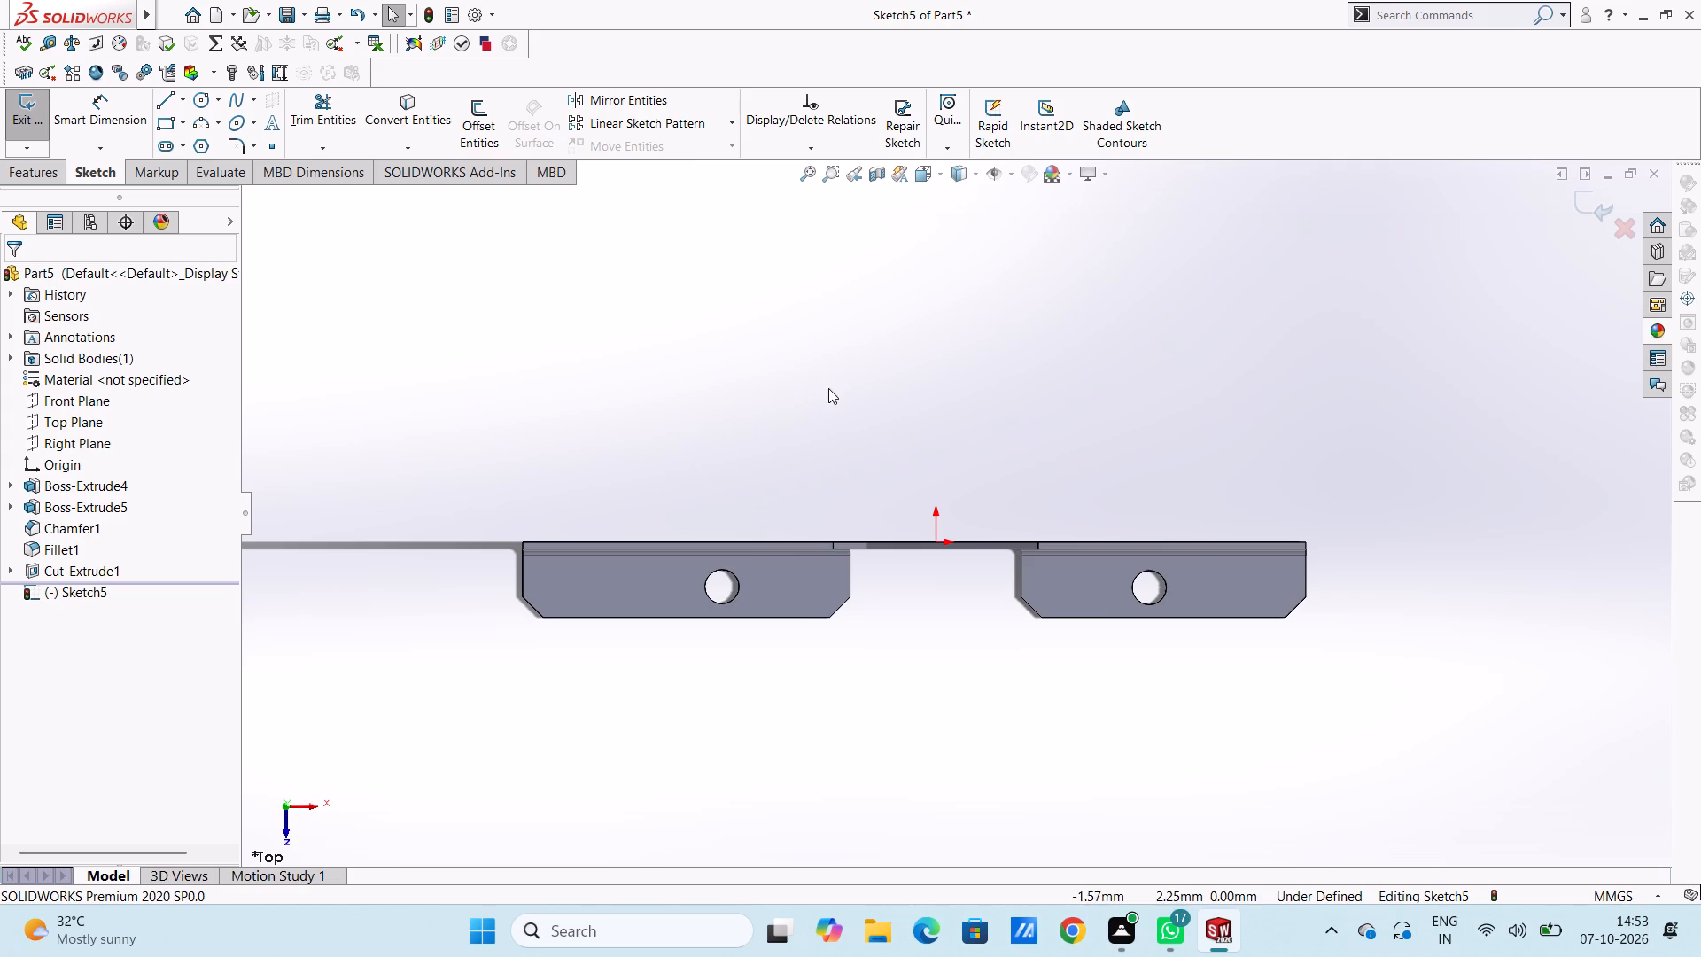
left_click(205, 98)
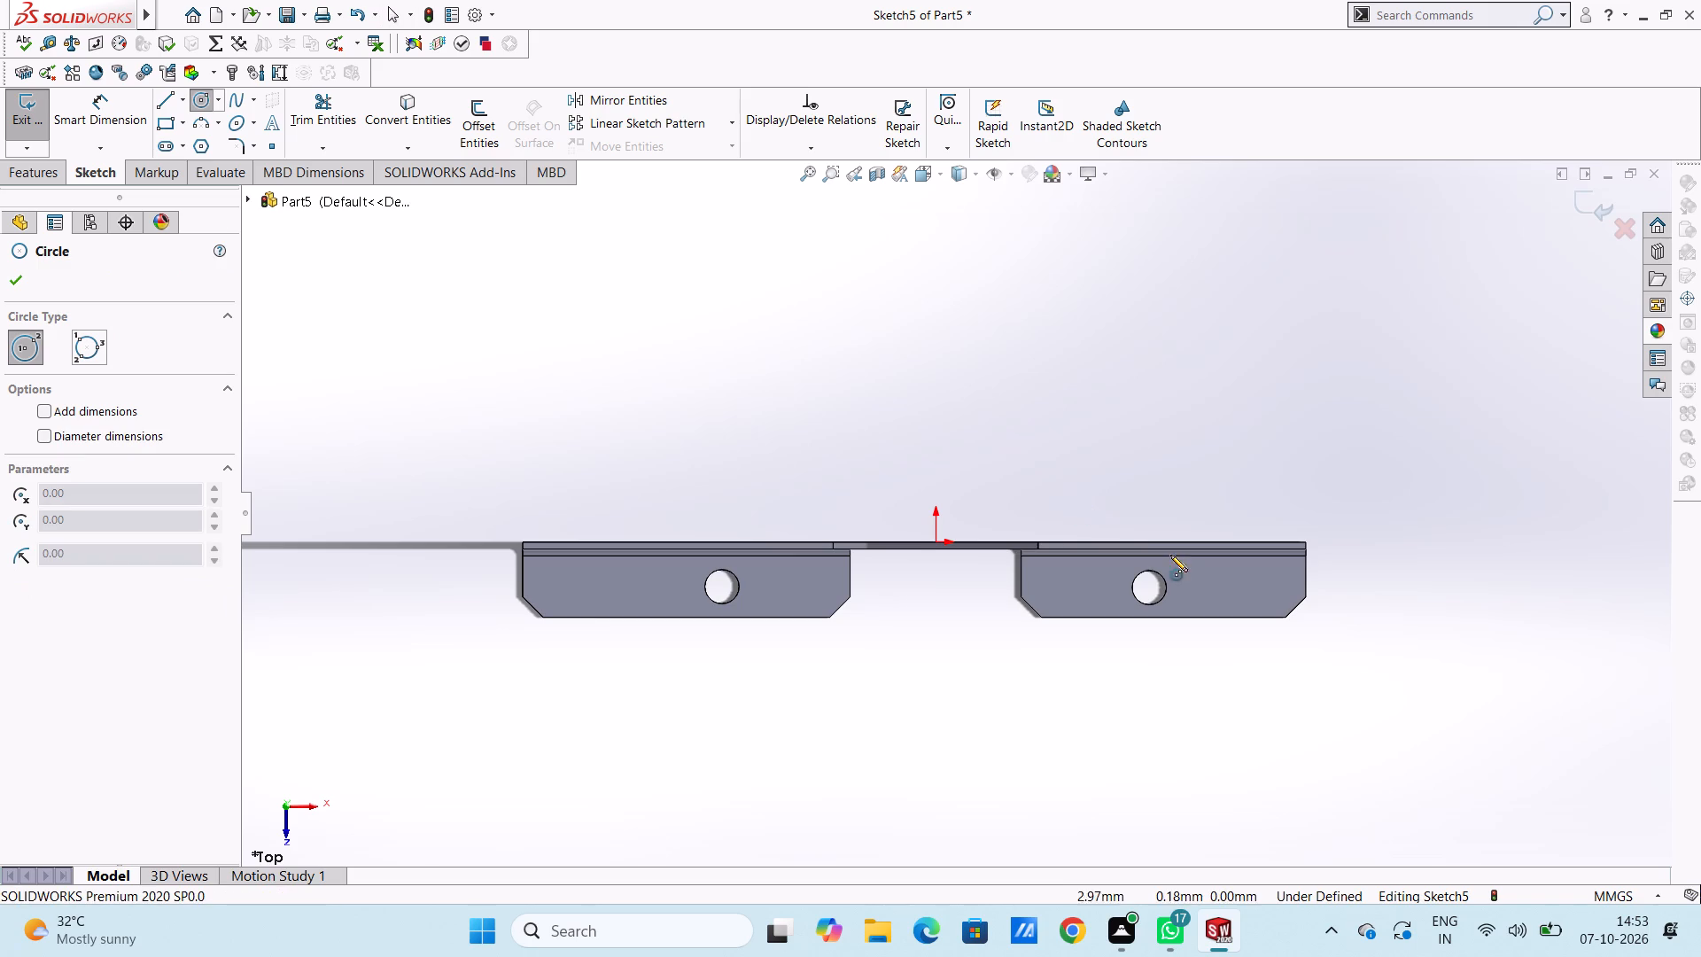
left_click(935, 543)
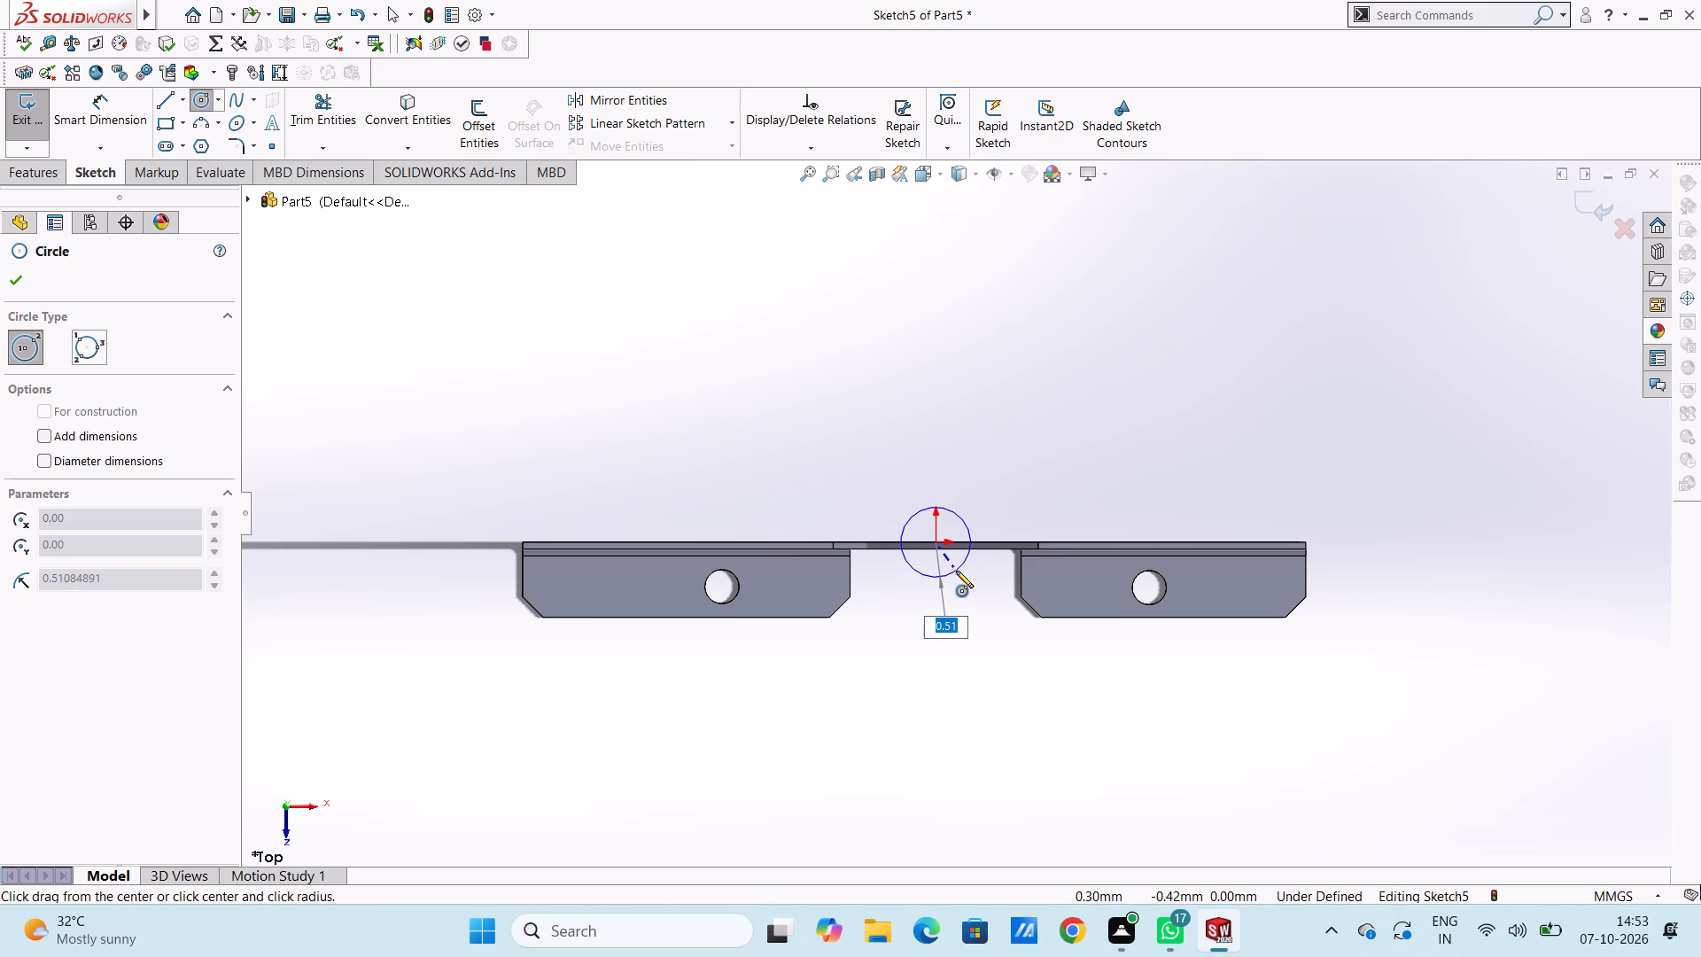
left_click(956, 571)
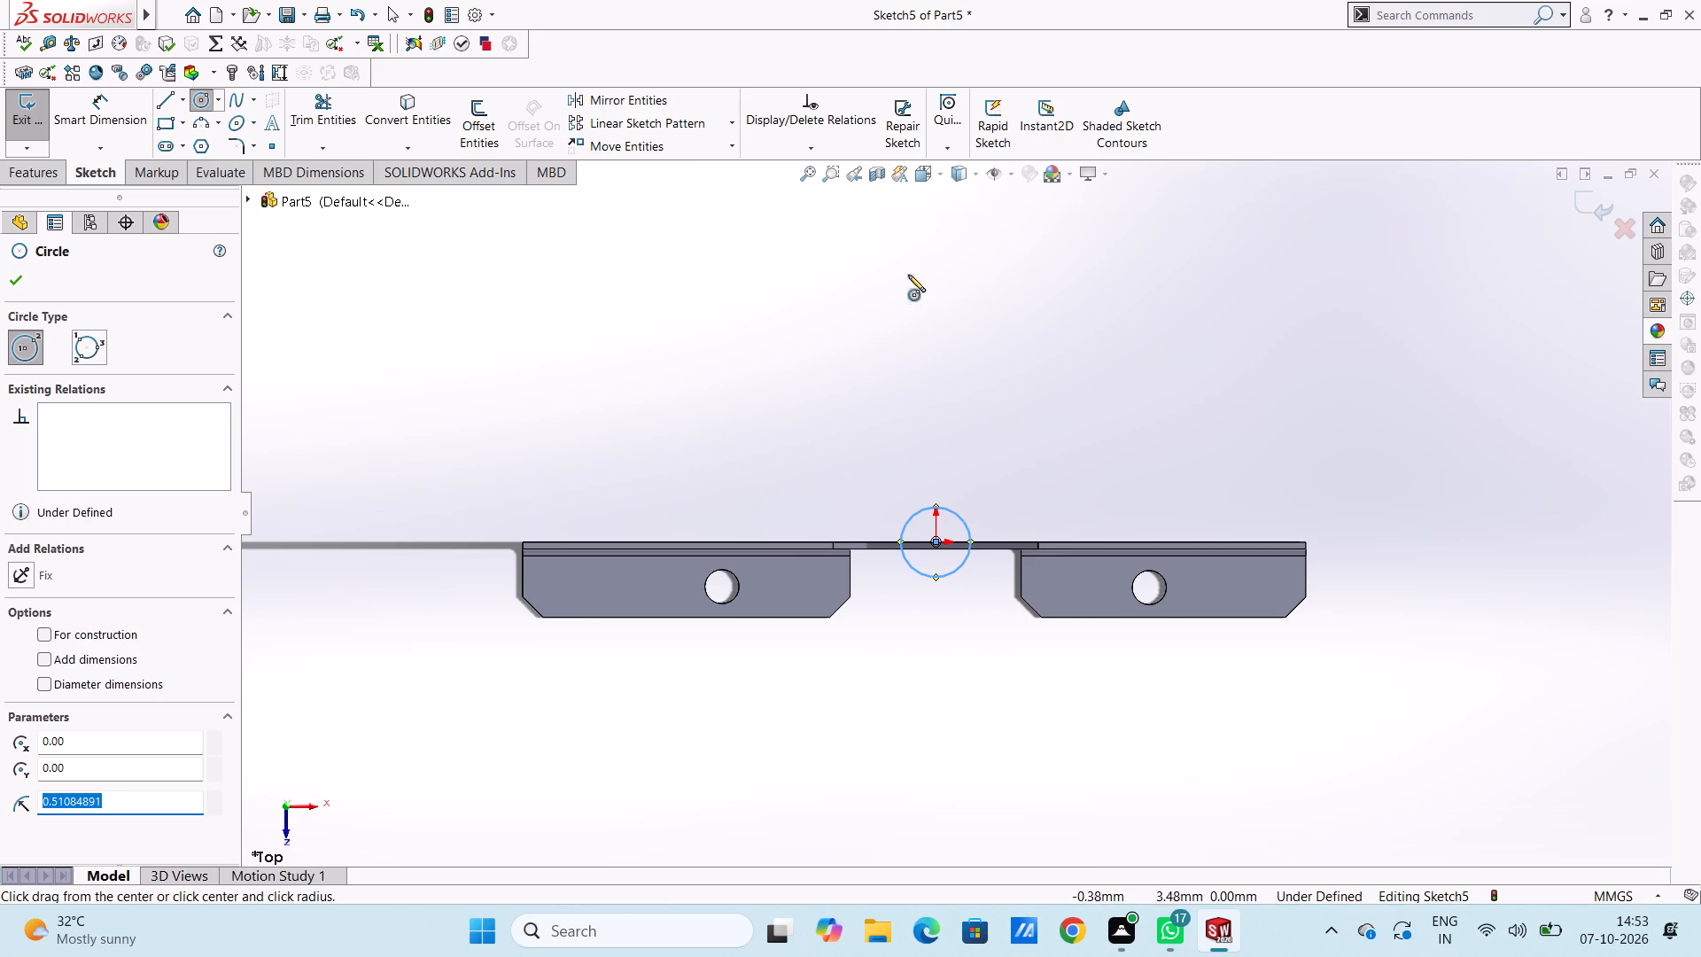
Sketch three circles: radius about 0.62 mm directly above the origin, about 1.27 mm up and left of it, about 1.04 mm up and right.
left_click(937, 286)
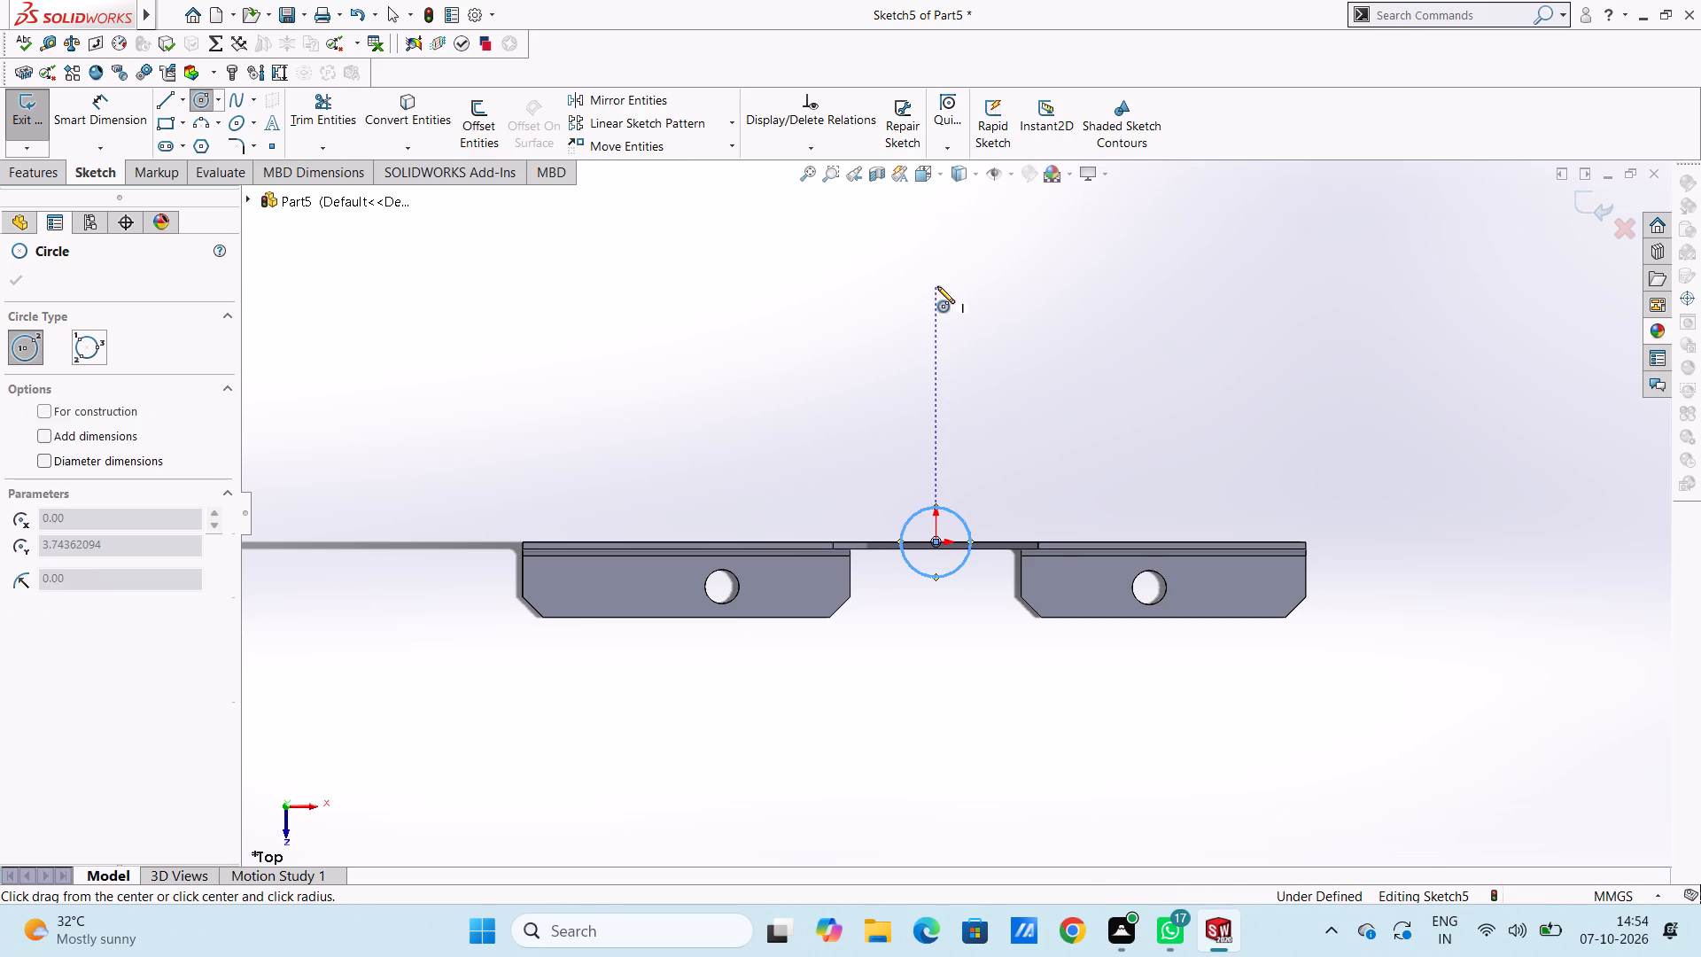
left_click(962, 319)
scroll(847, 407, "up", 2)
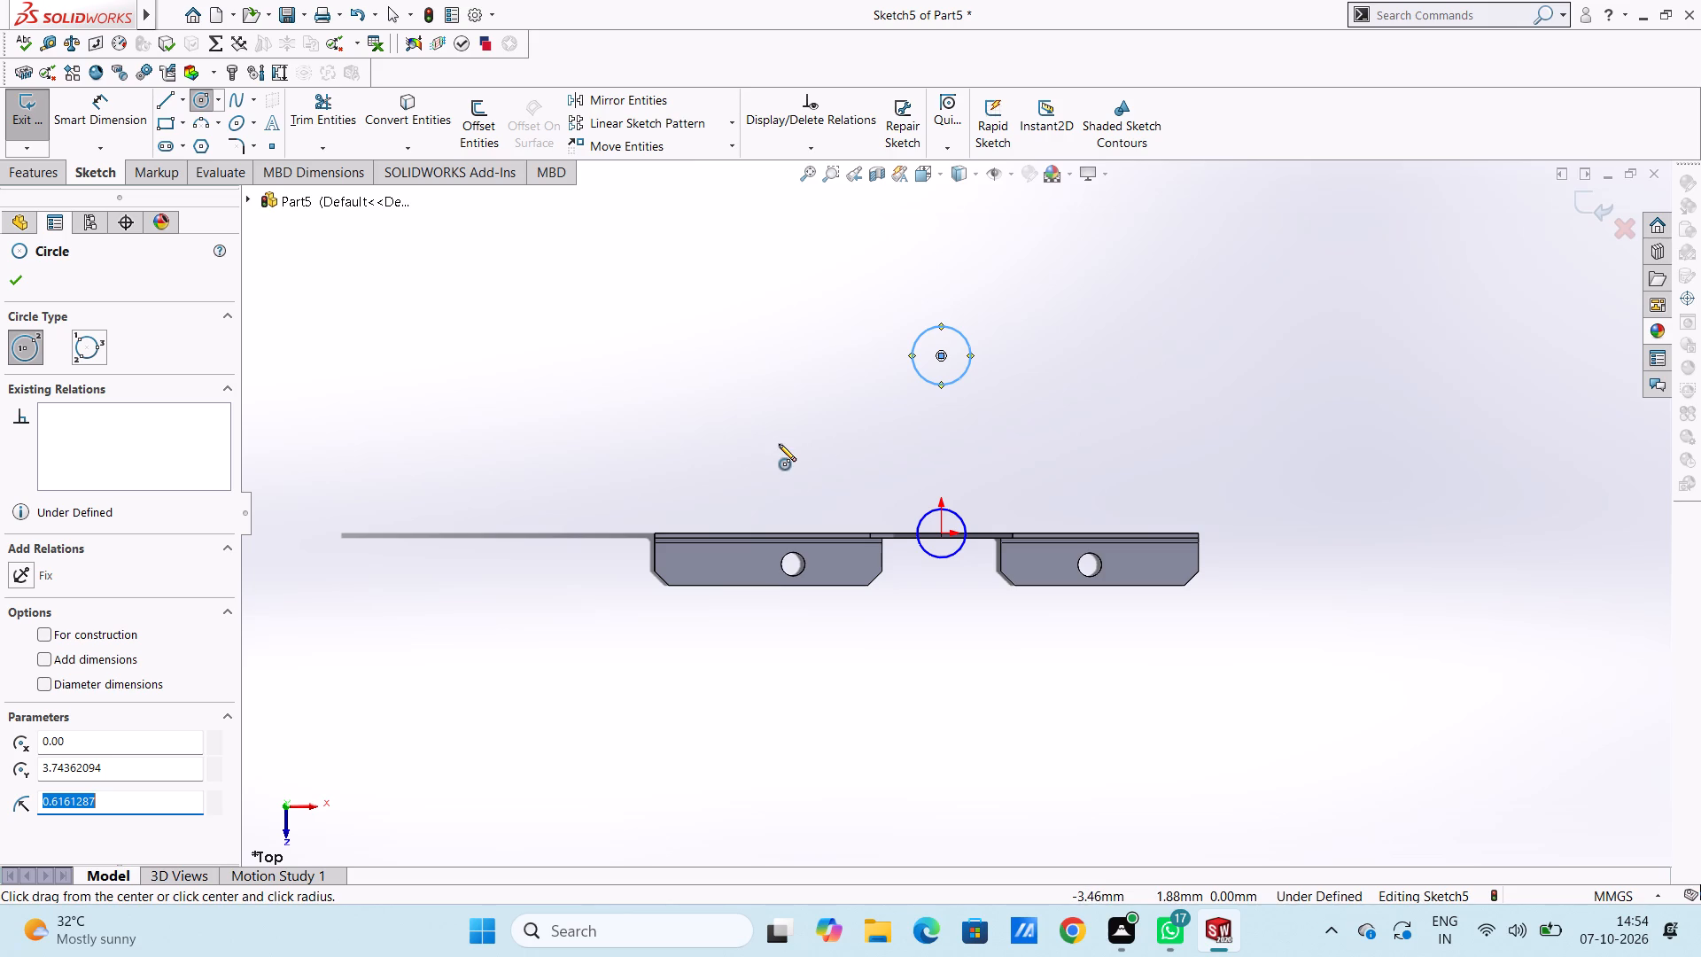
left_click(783, 439)
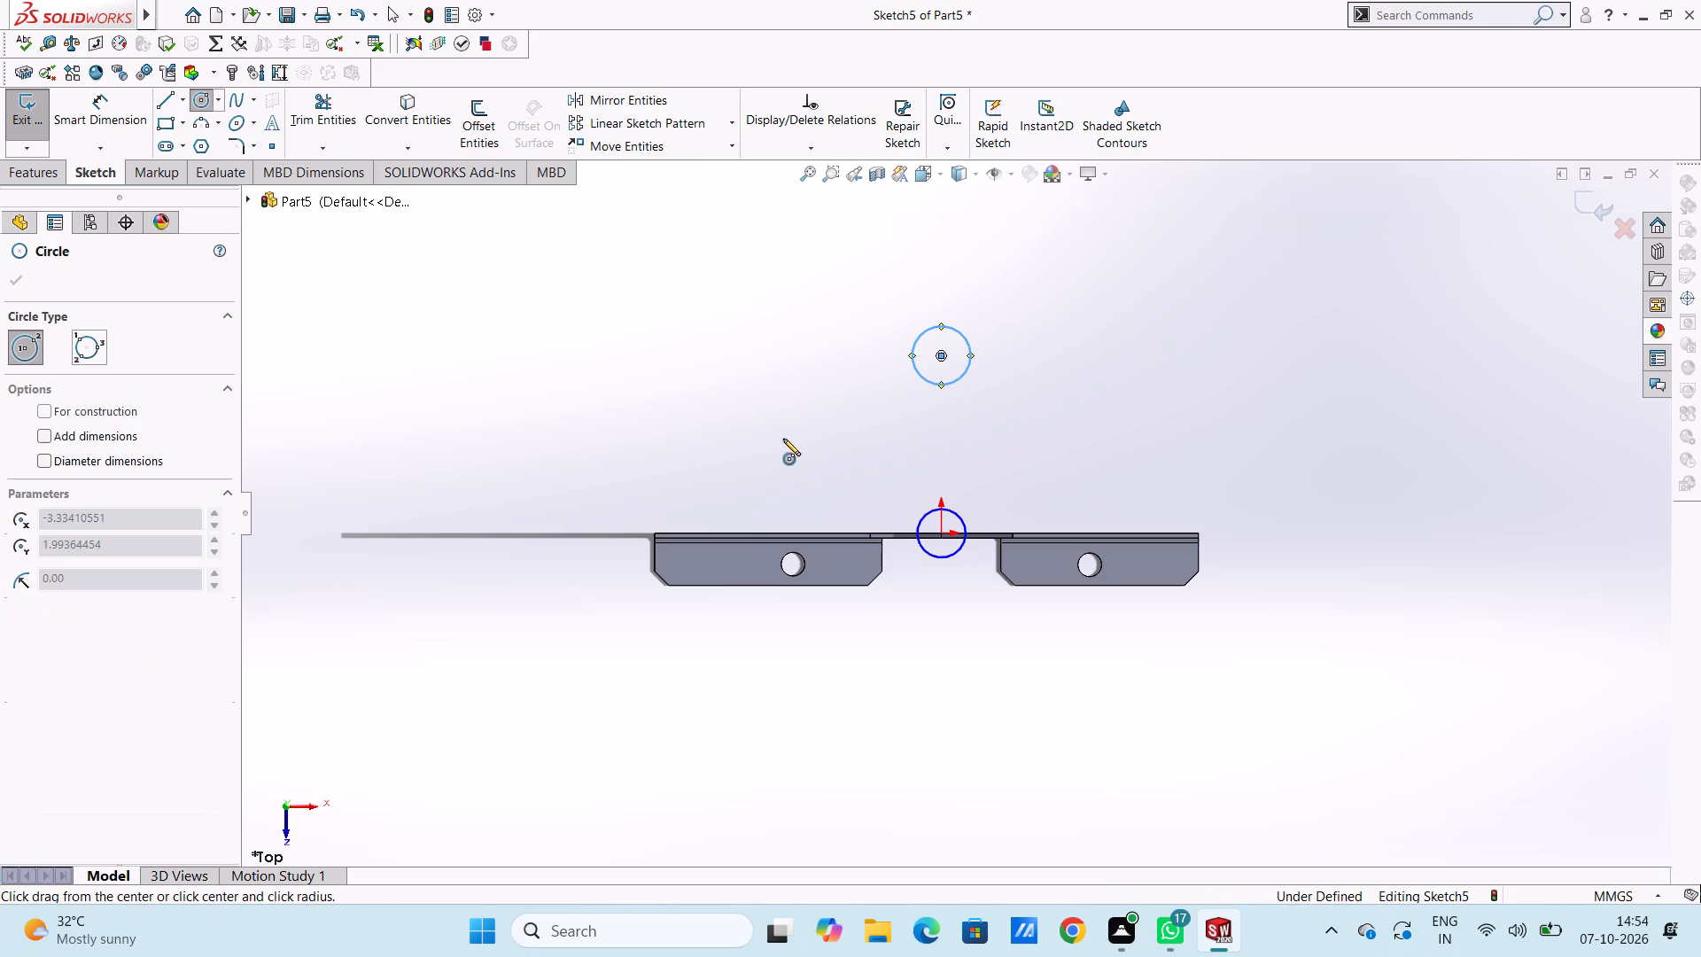
left_click(825, 482)
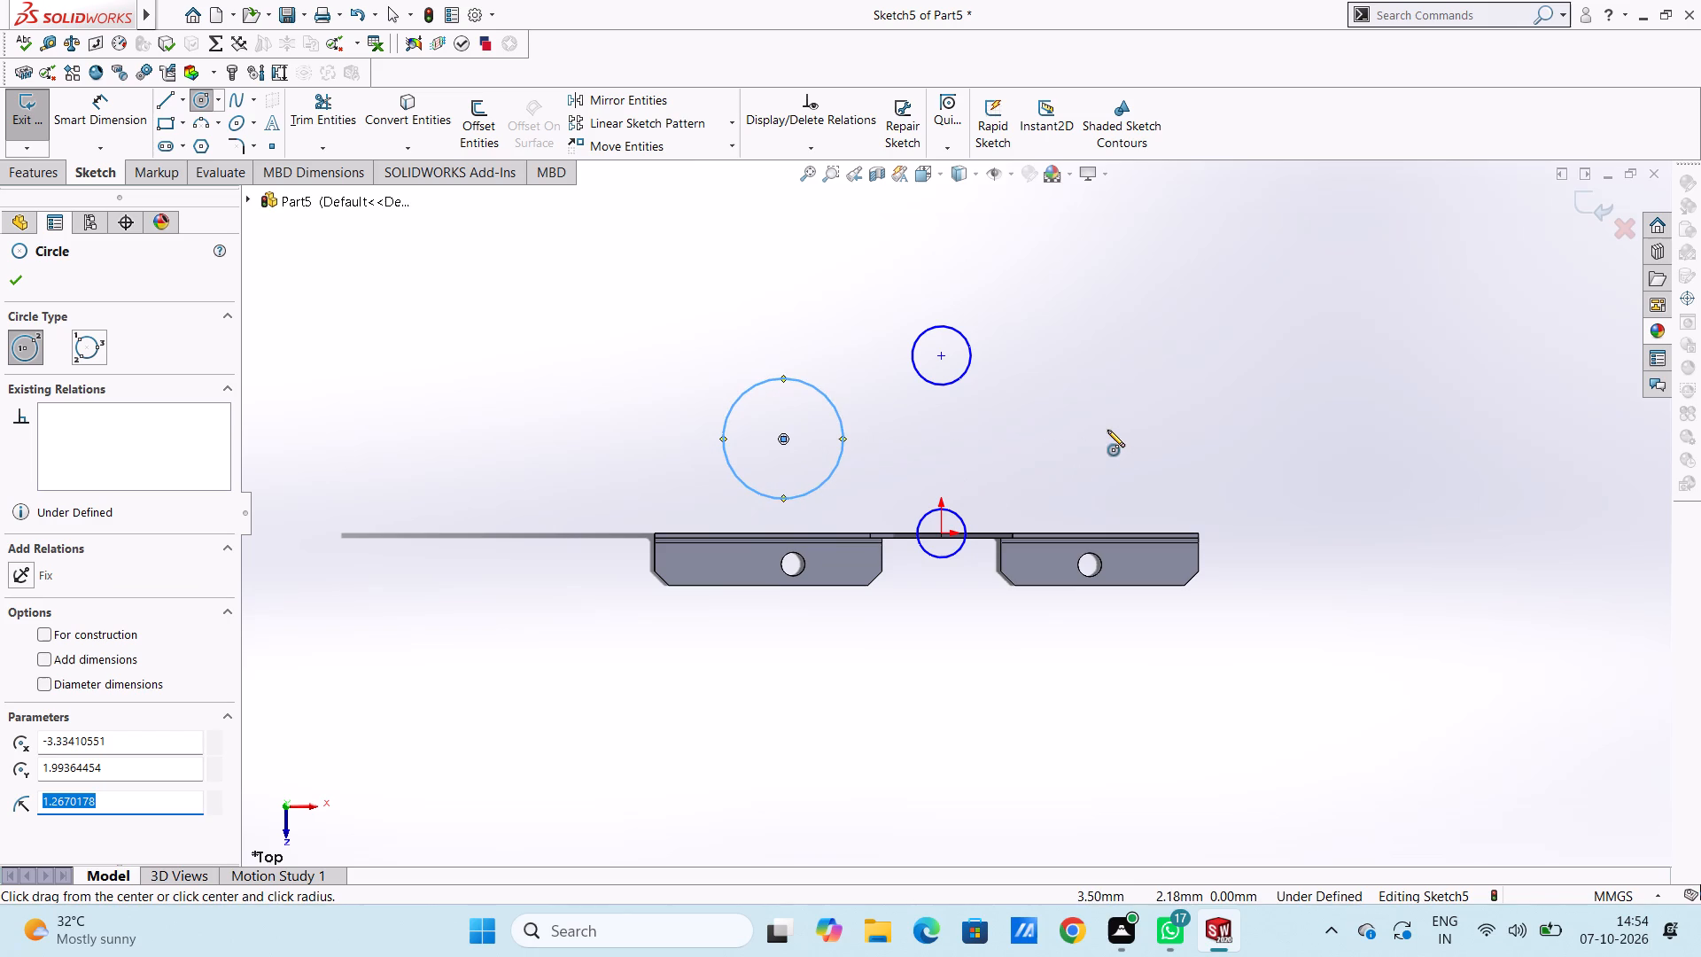
left_click(1096, 437)
left_click(1123, 479)
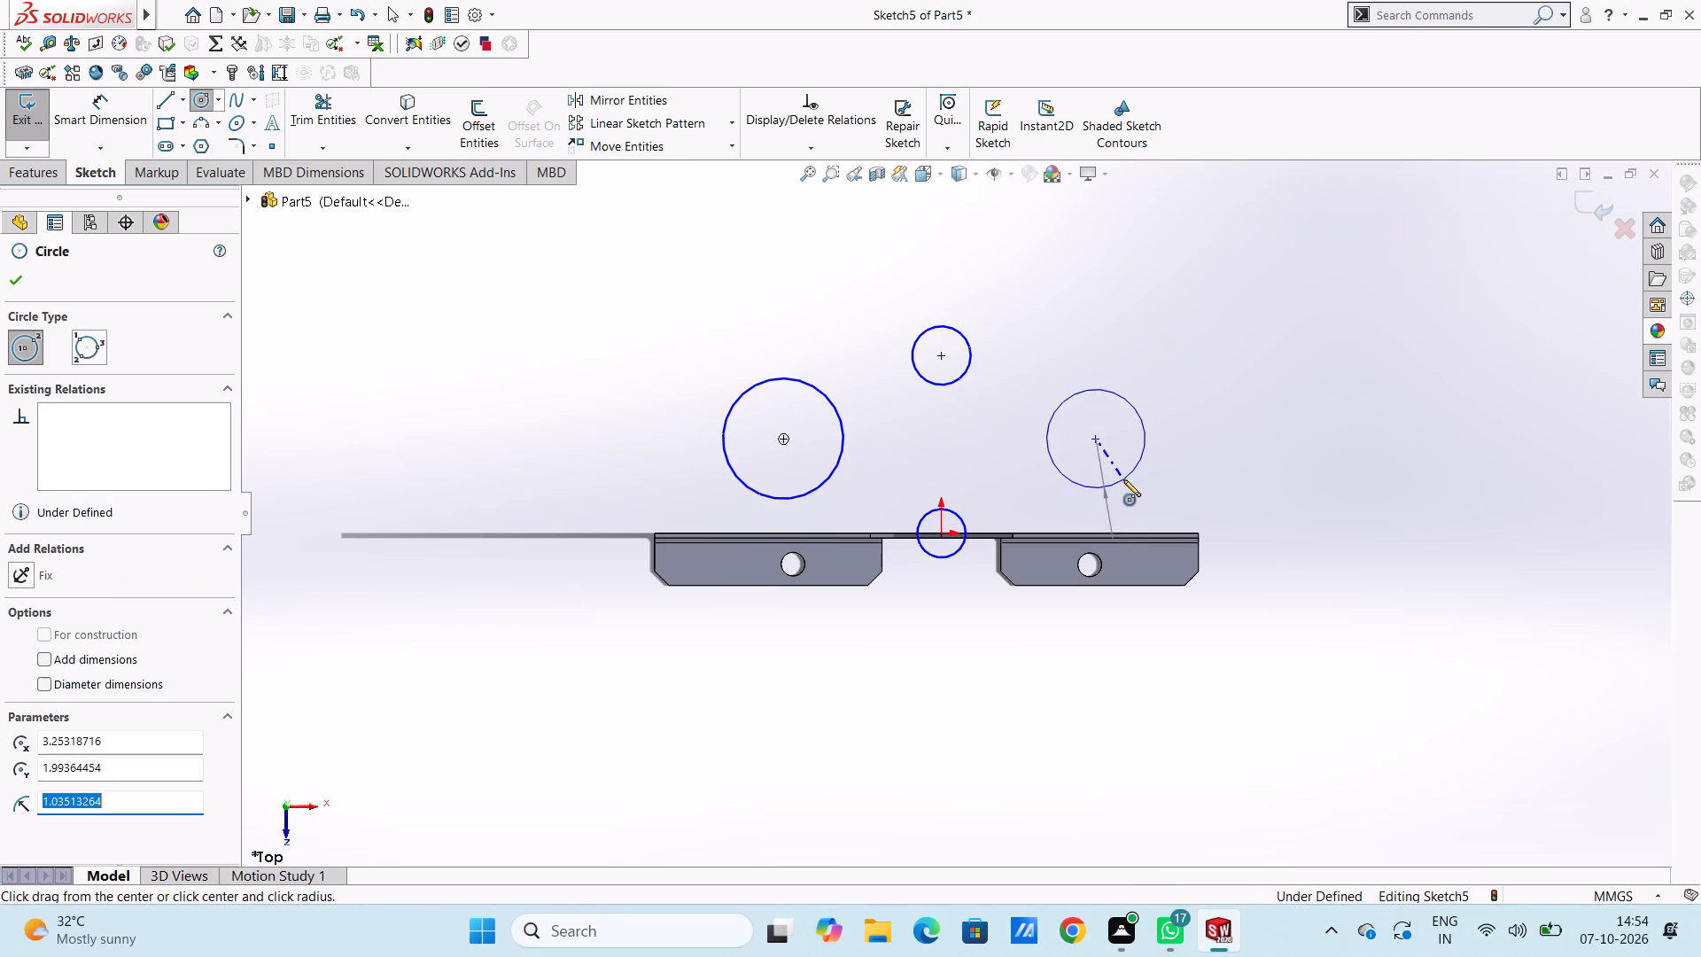
left_click(17, 278)
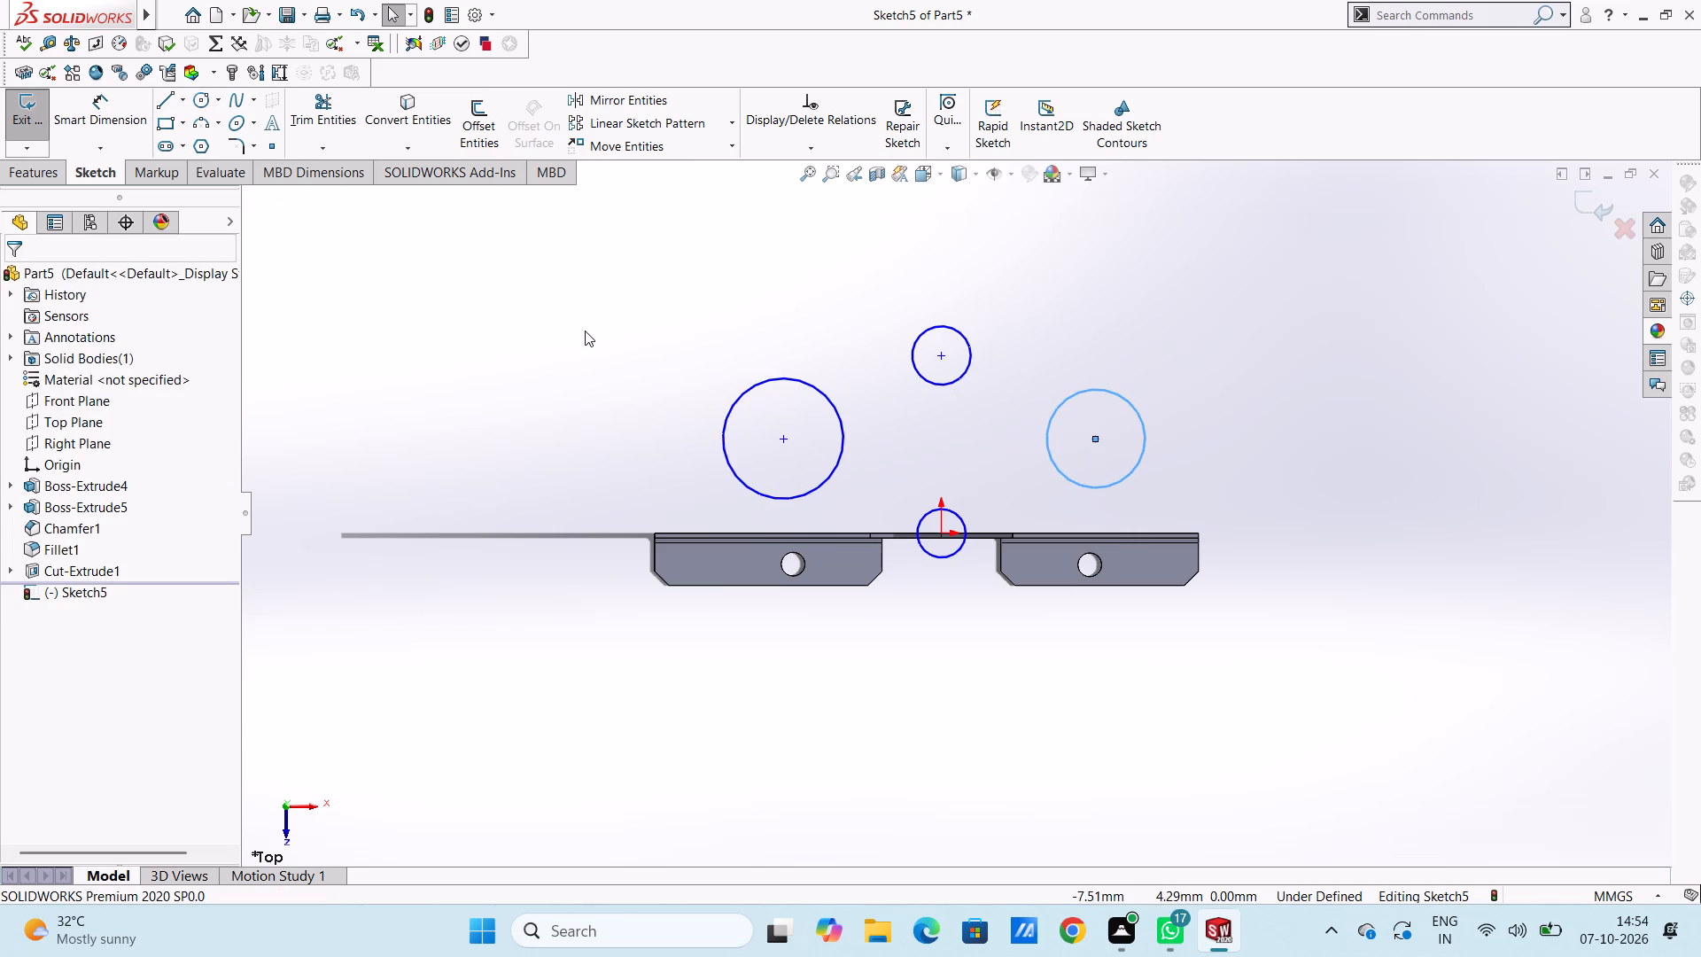
Dimension the uppermost circle and the circle at the origin with a diameter of 1.5 mm each.
left_click(131, 113)
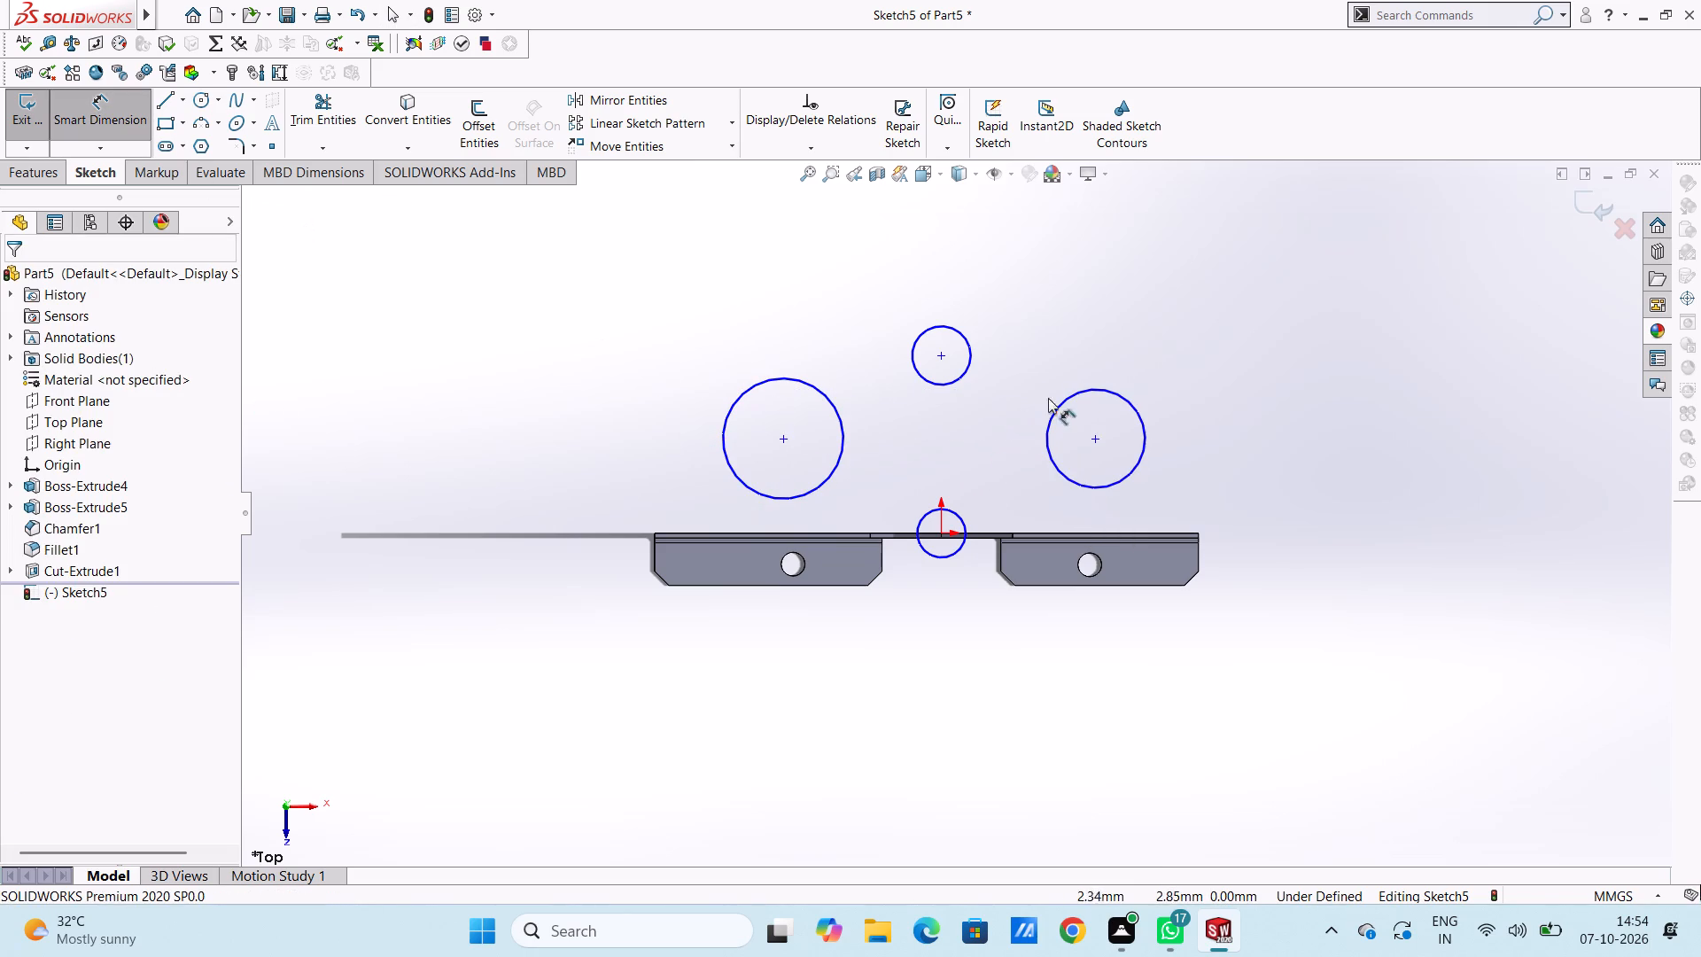
left_click(957, 377)
scroll(1084, 276, "up", 3)
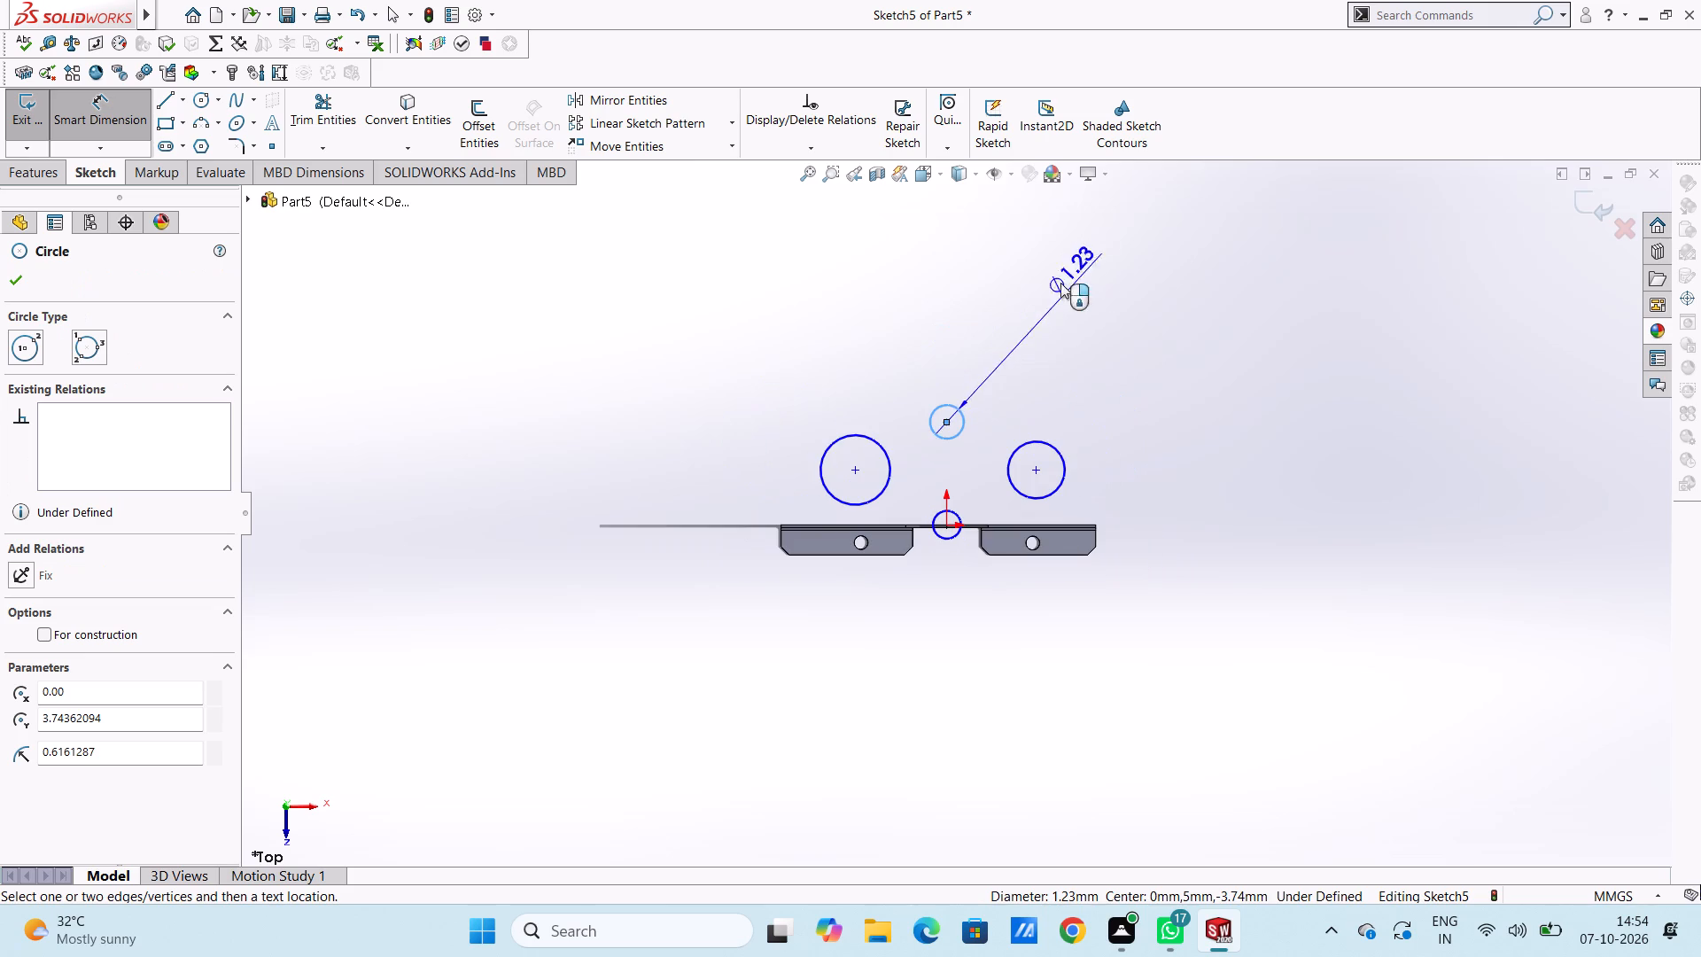
left_click(1122, 258)
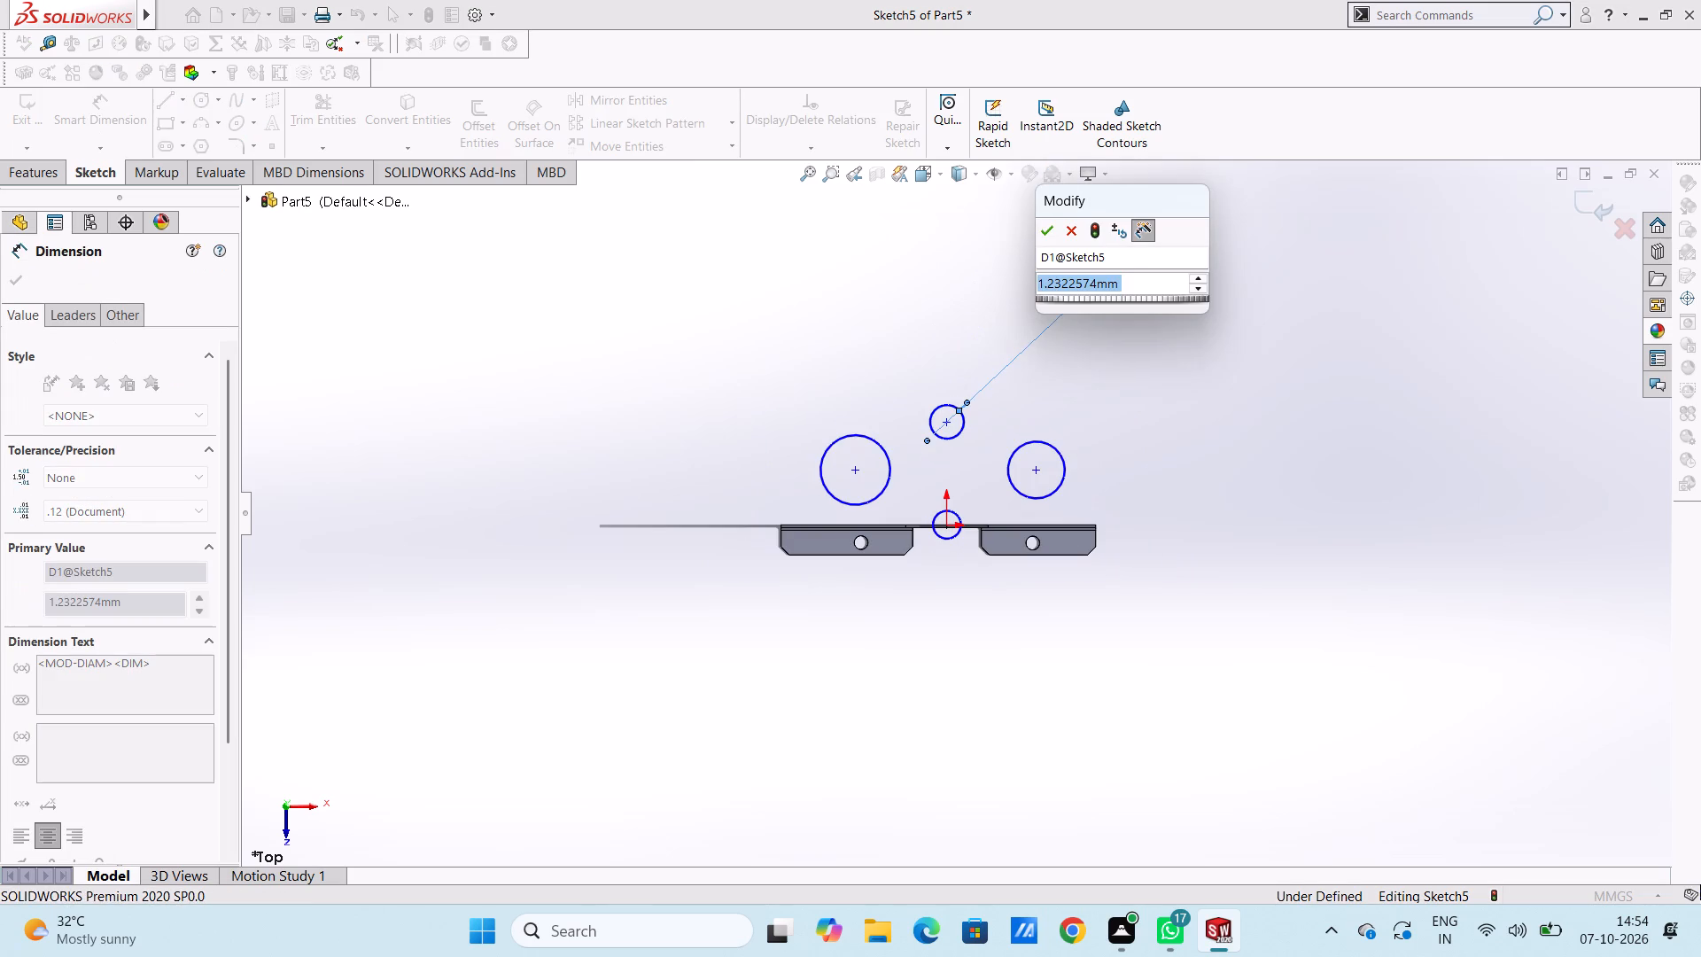
type("1.")
key("5")
key("Return")
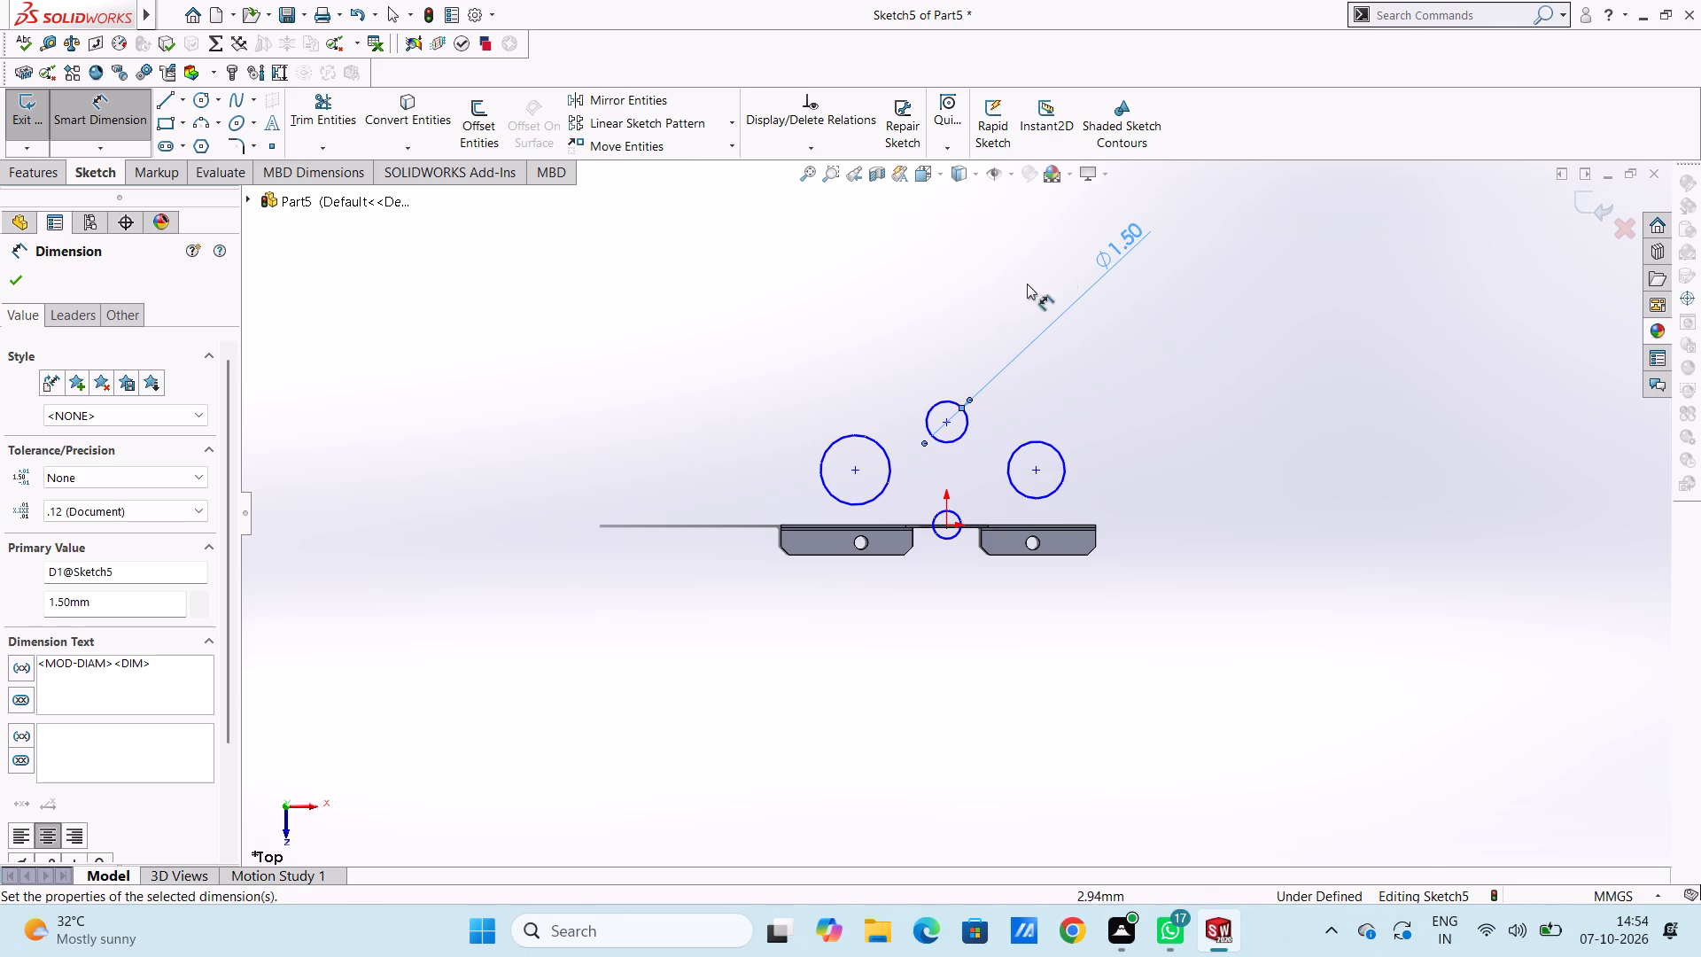
left_click(958, 285)
left_click(947, 541)
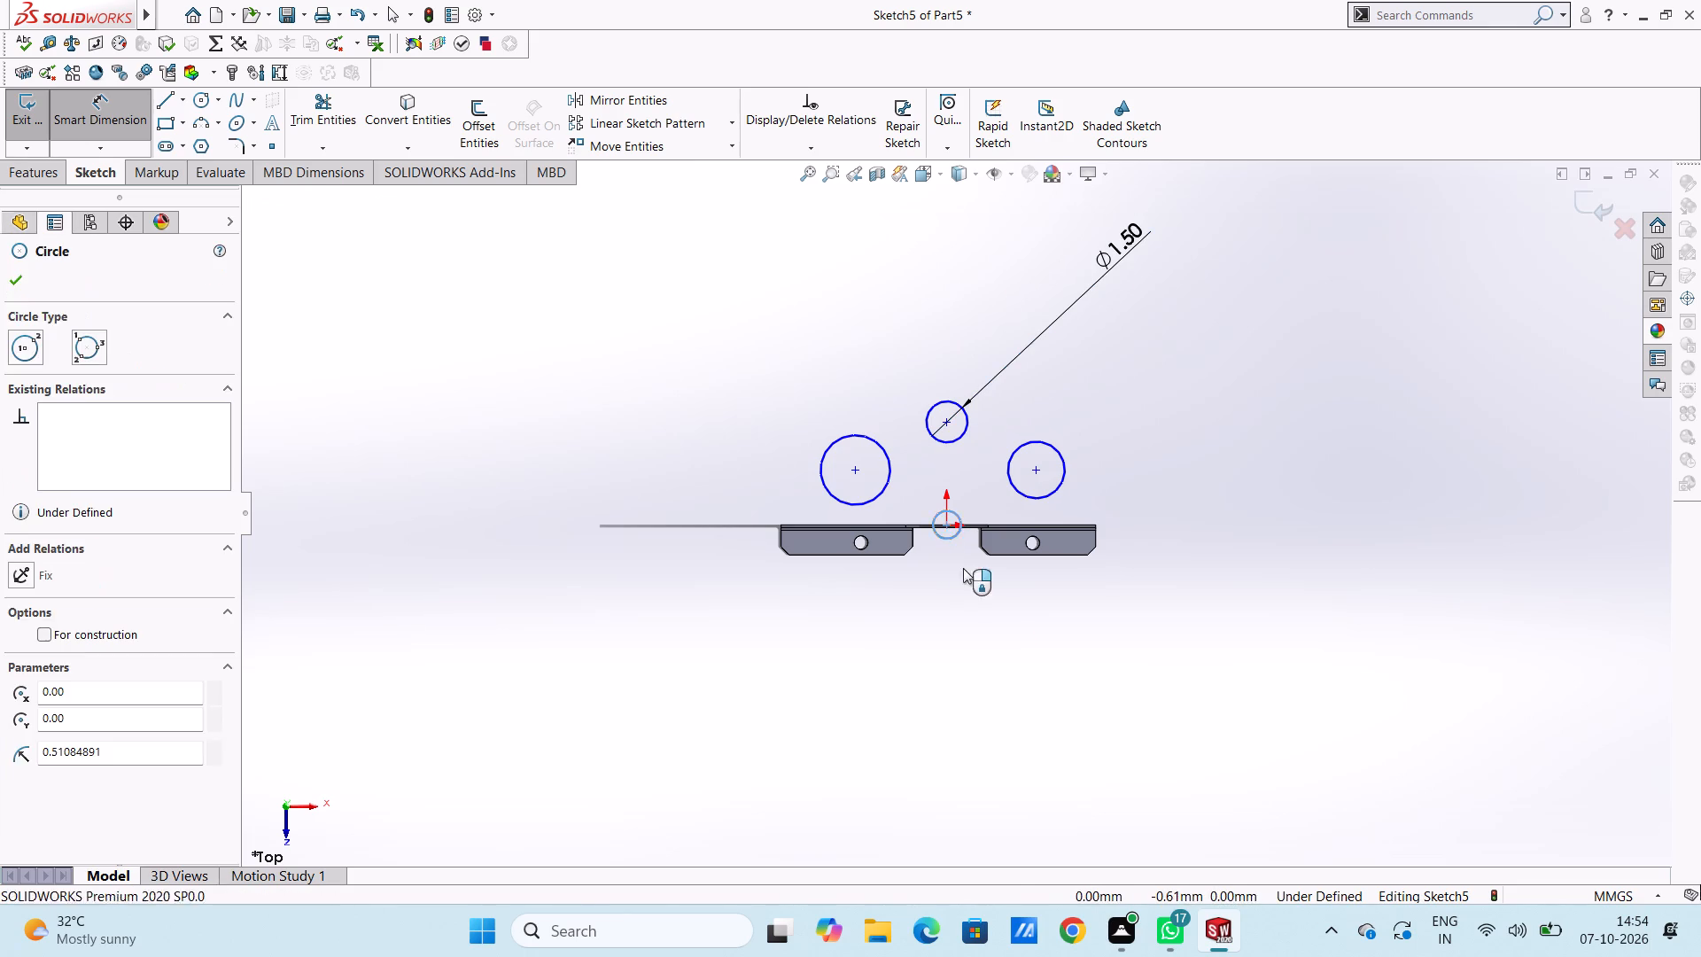
left_click(1080, 719)
type("1.5")
key("Return")
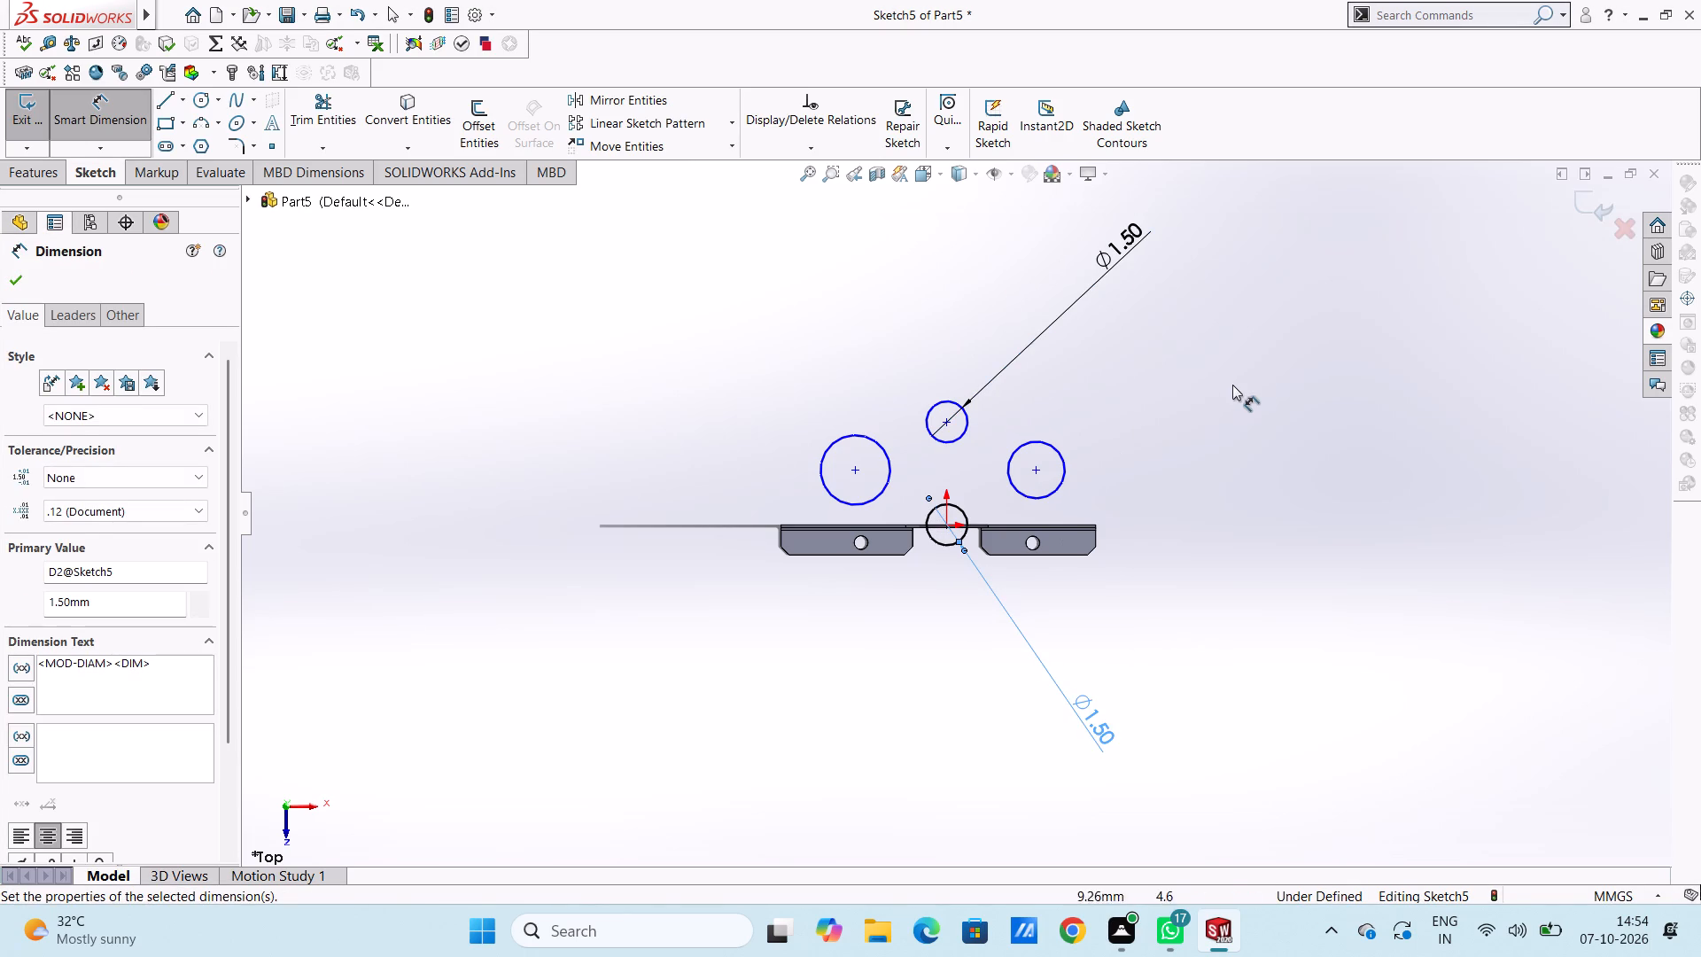
left_click(1245, 377)
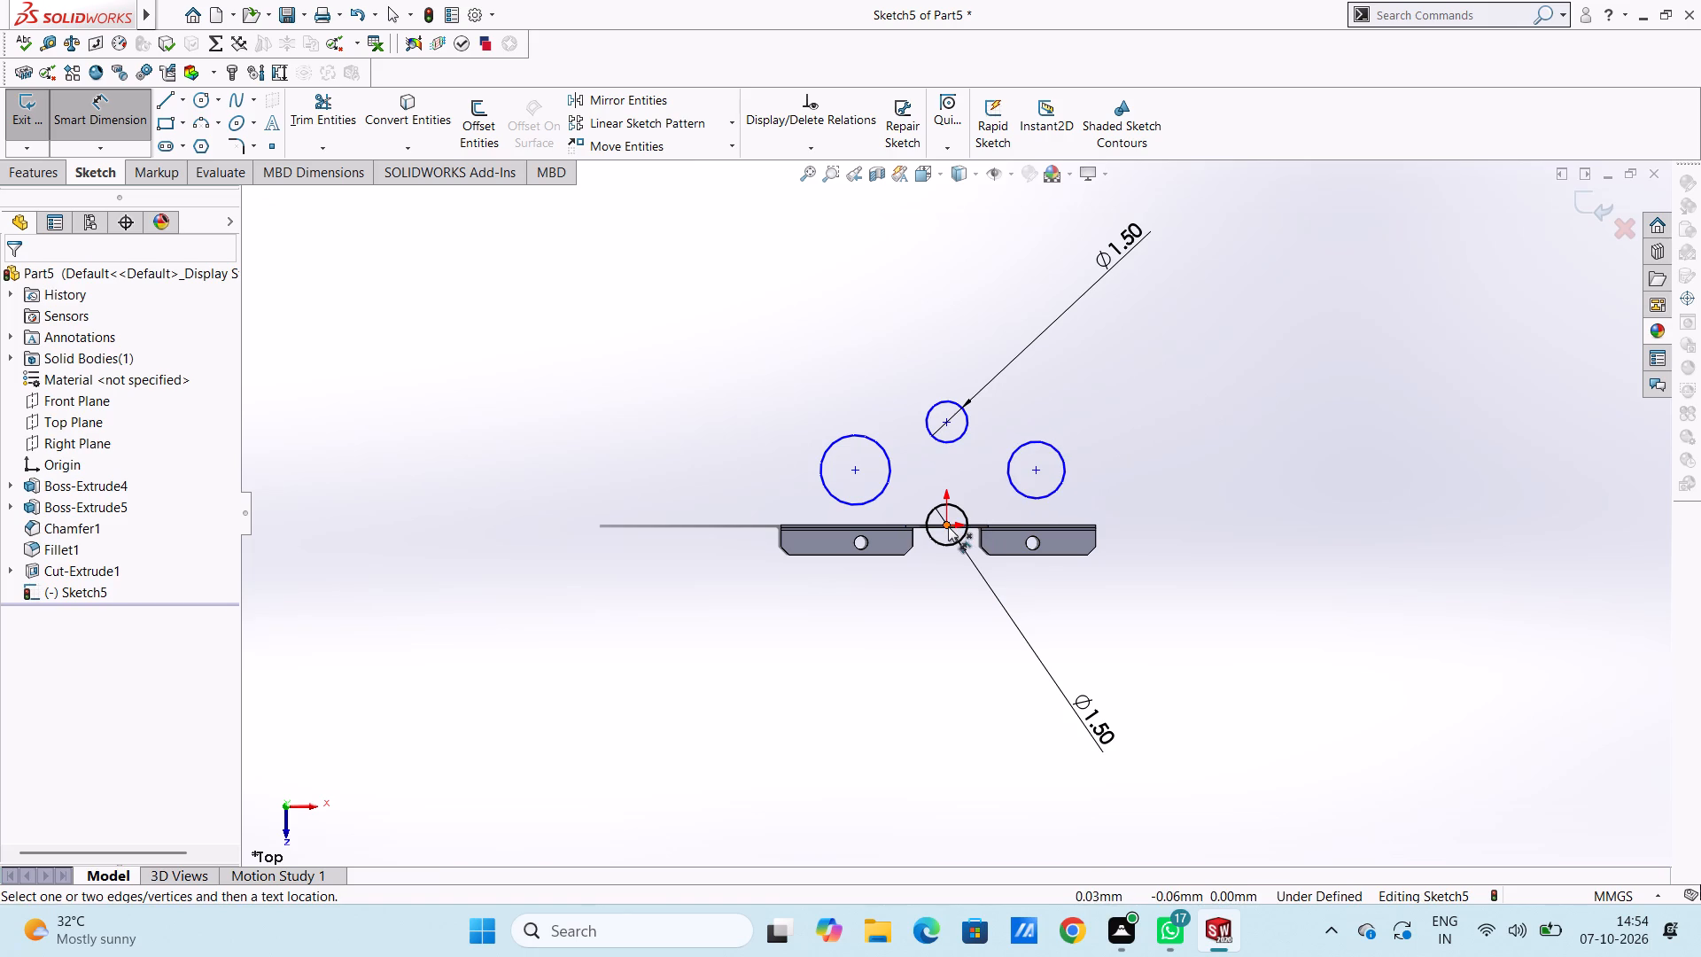
Dimension the uppermost circle's centre 5.6 mm vertically from the origin.
scroll(948, 525, "down", 8)
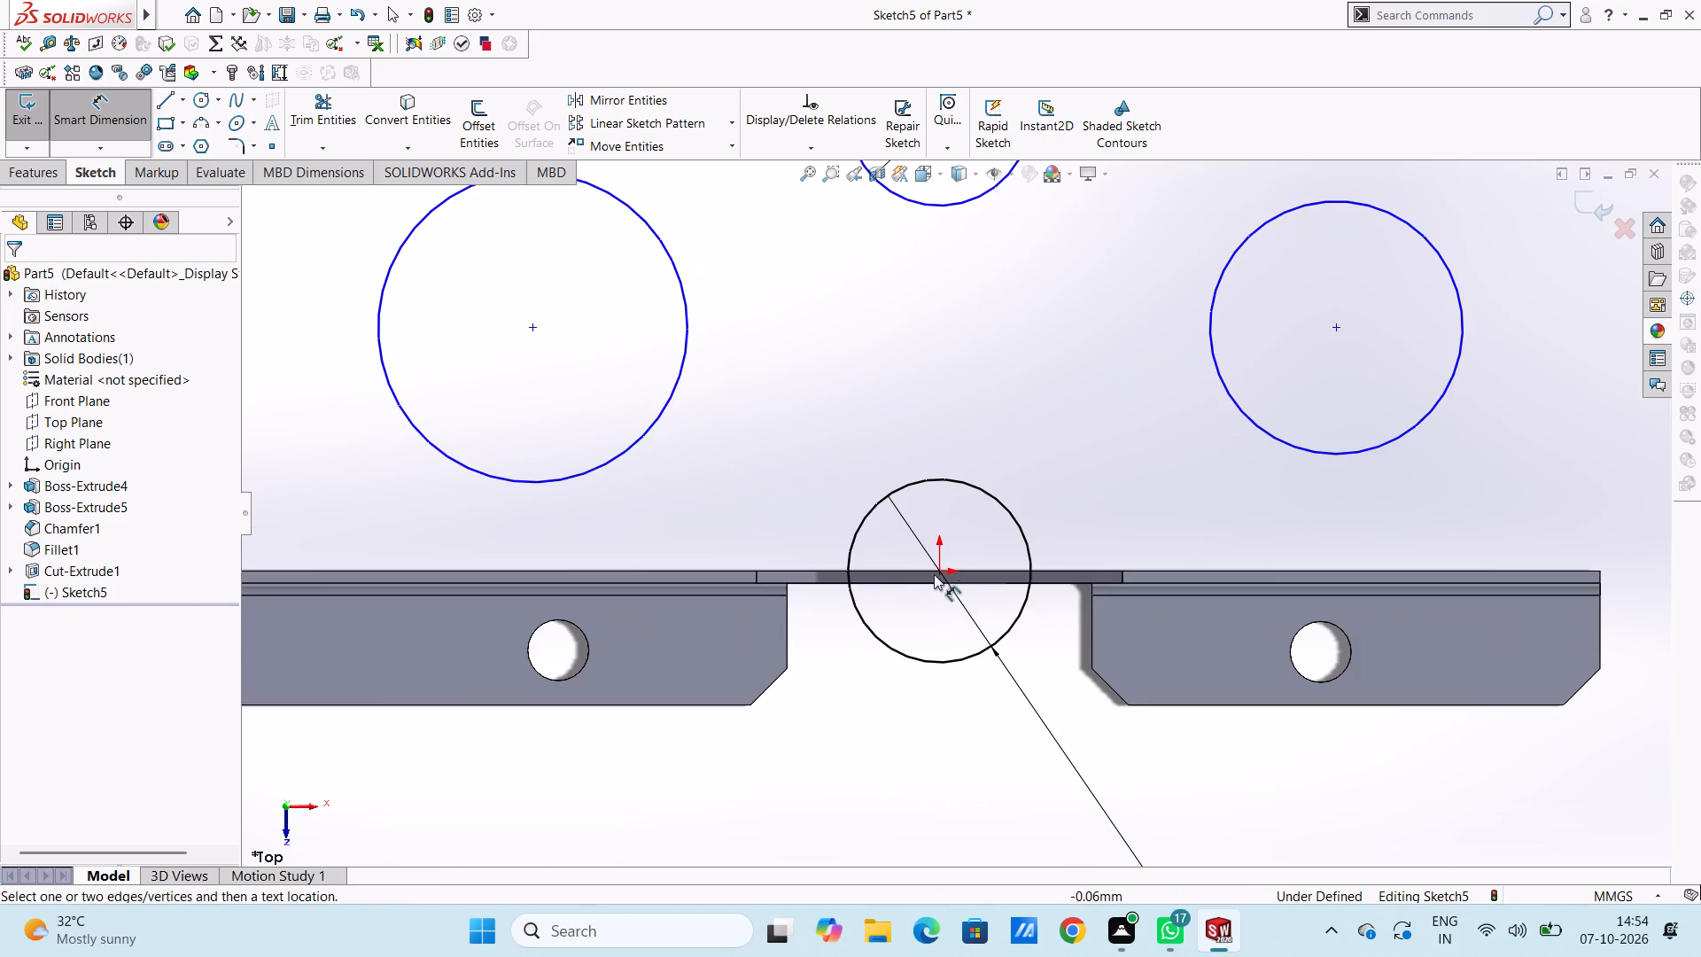
left_click(937, 572)
scroll(999, 380, "up", 5)
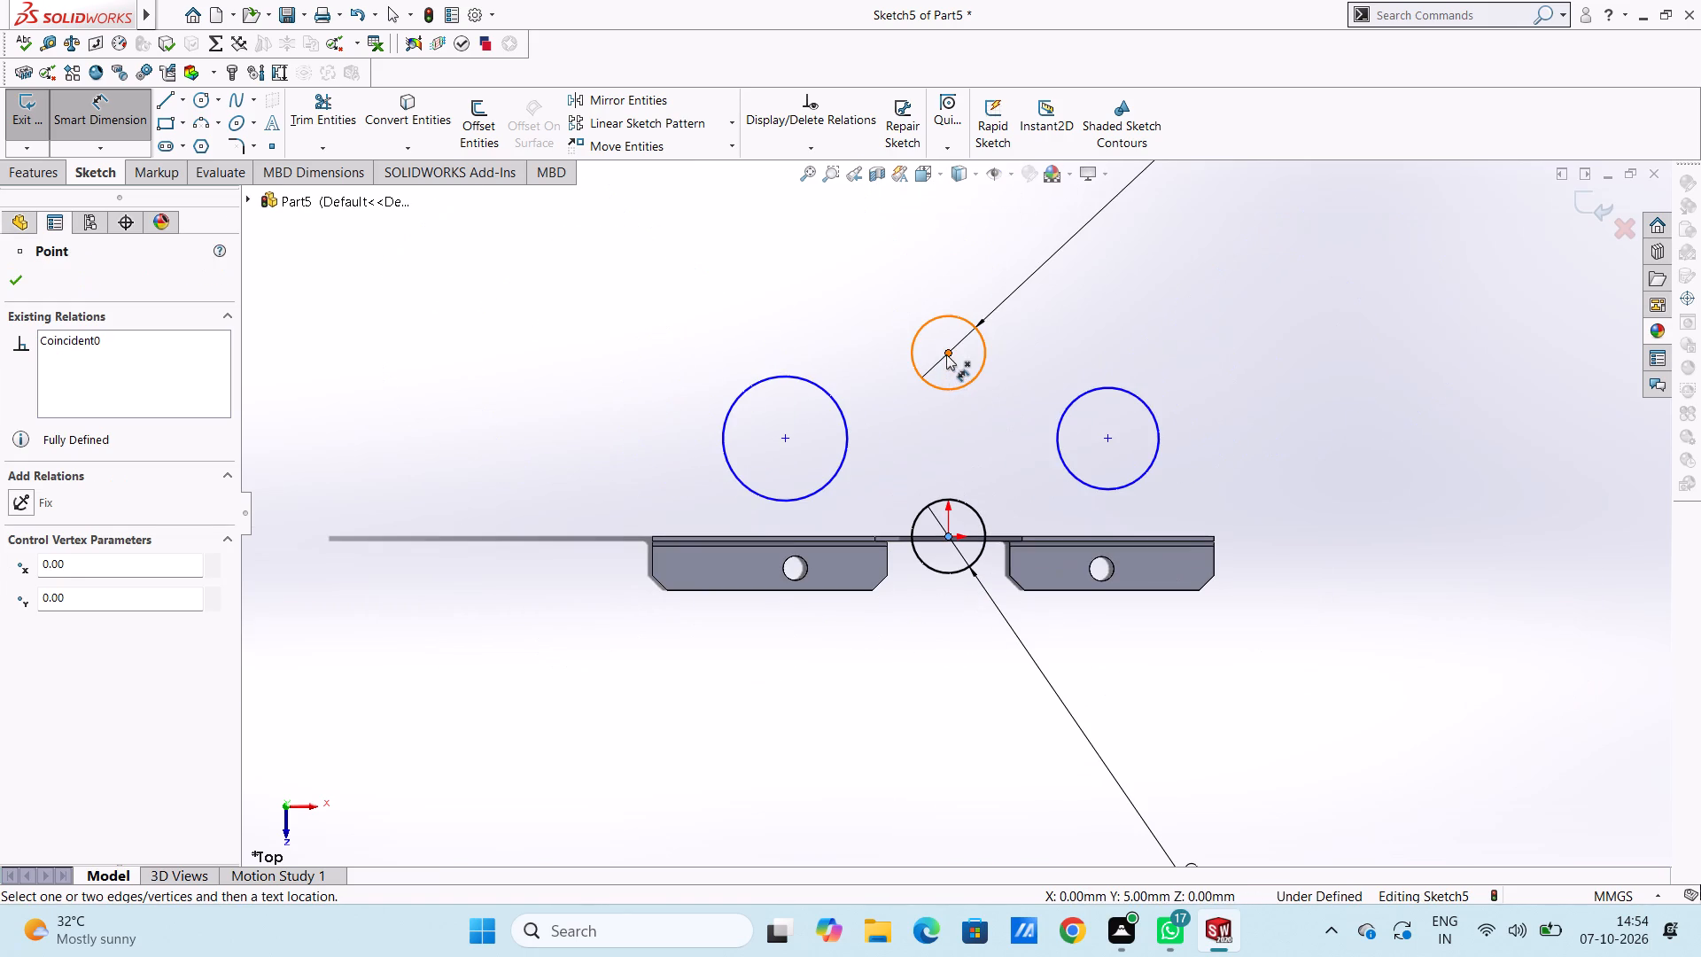
left_click(946, 354)
scroll(1053, 323, "up", 3)
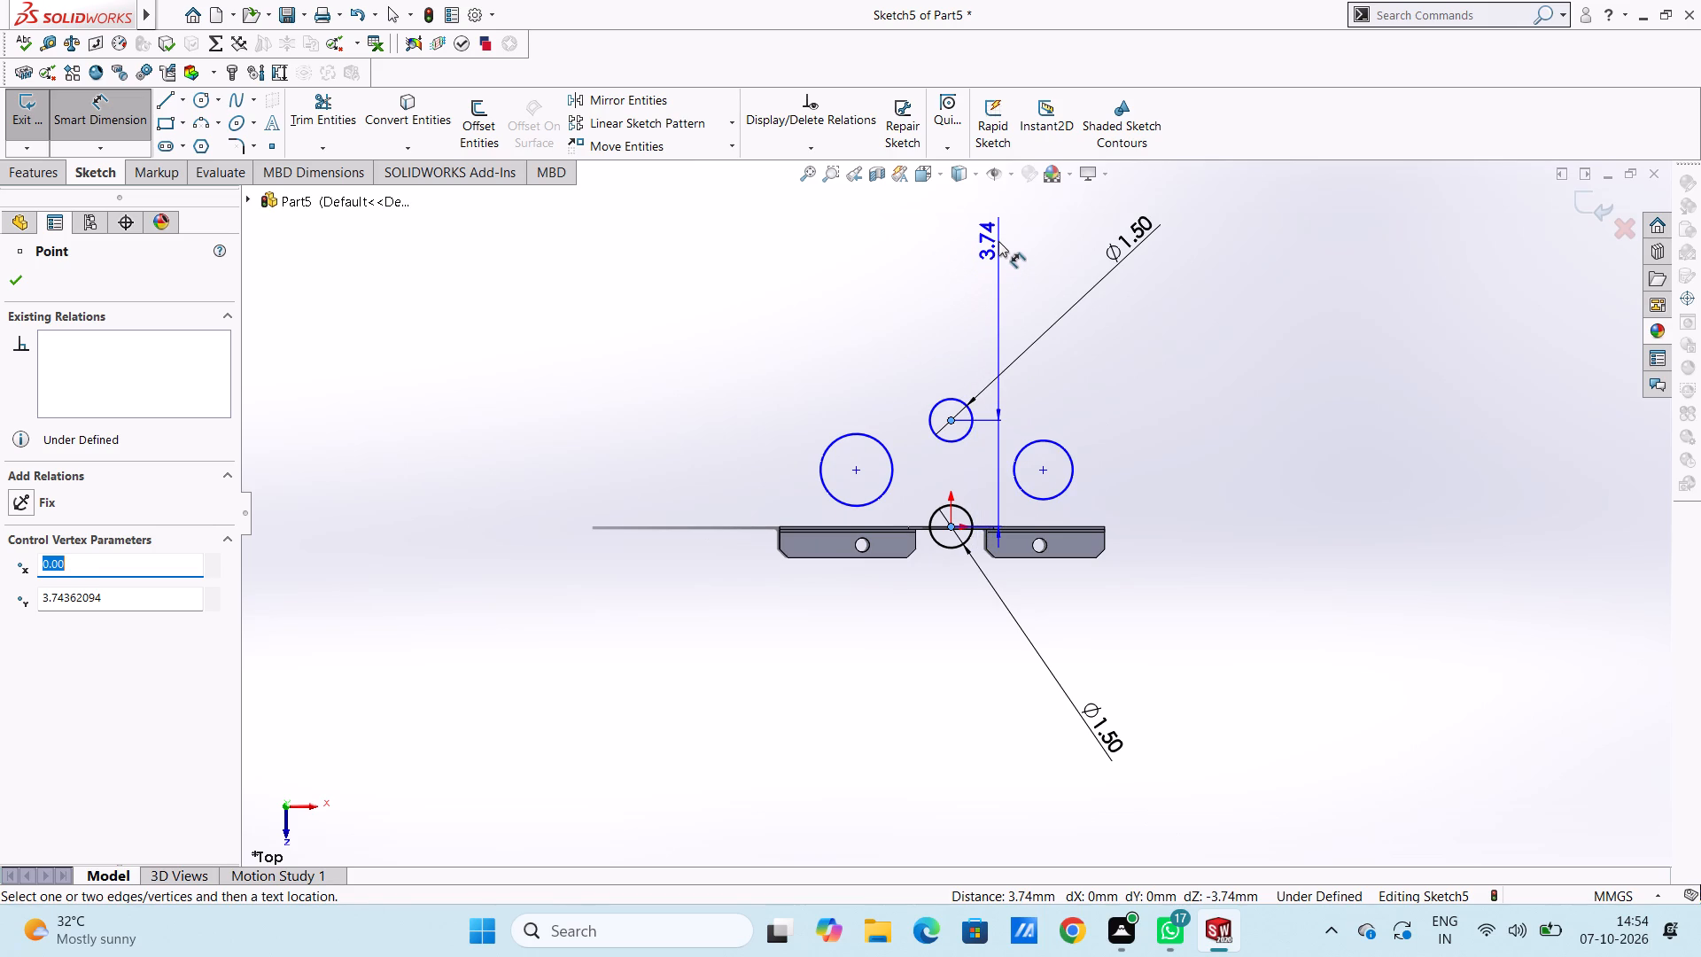
left_click(998, 241)
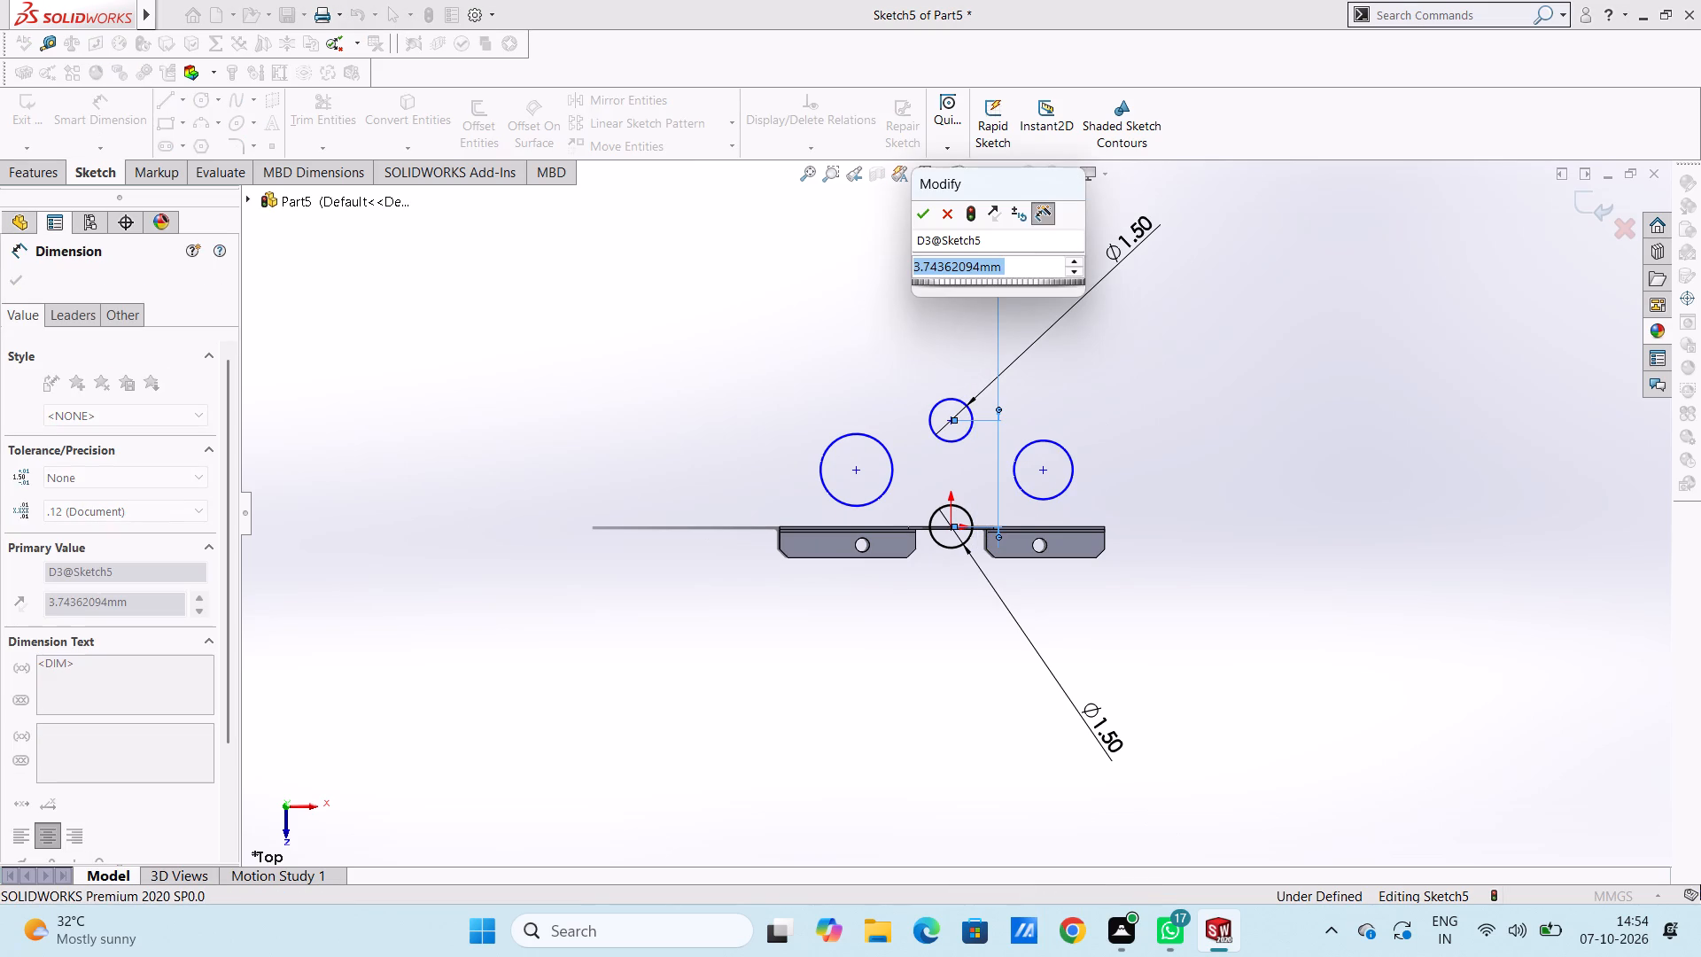
type("5.6")
key("Return")
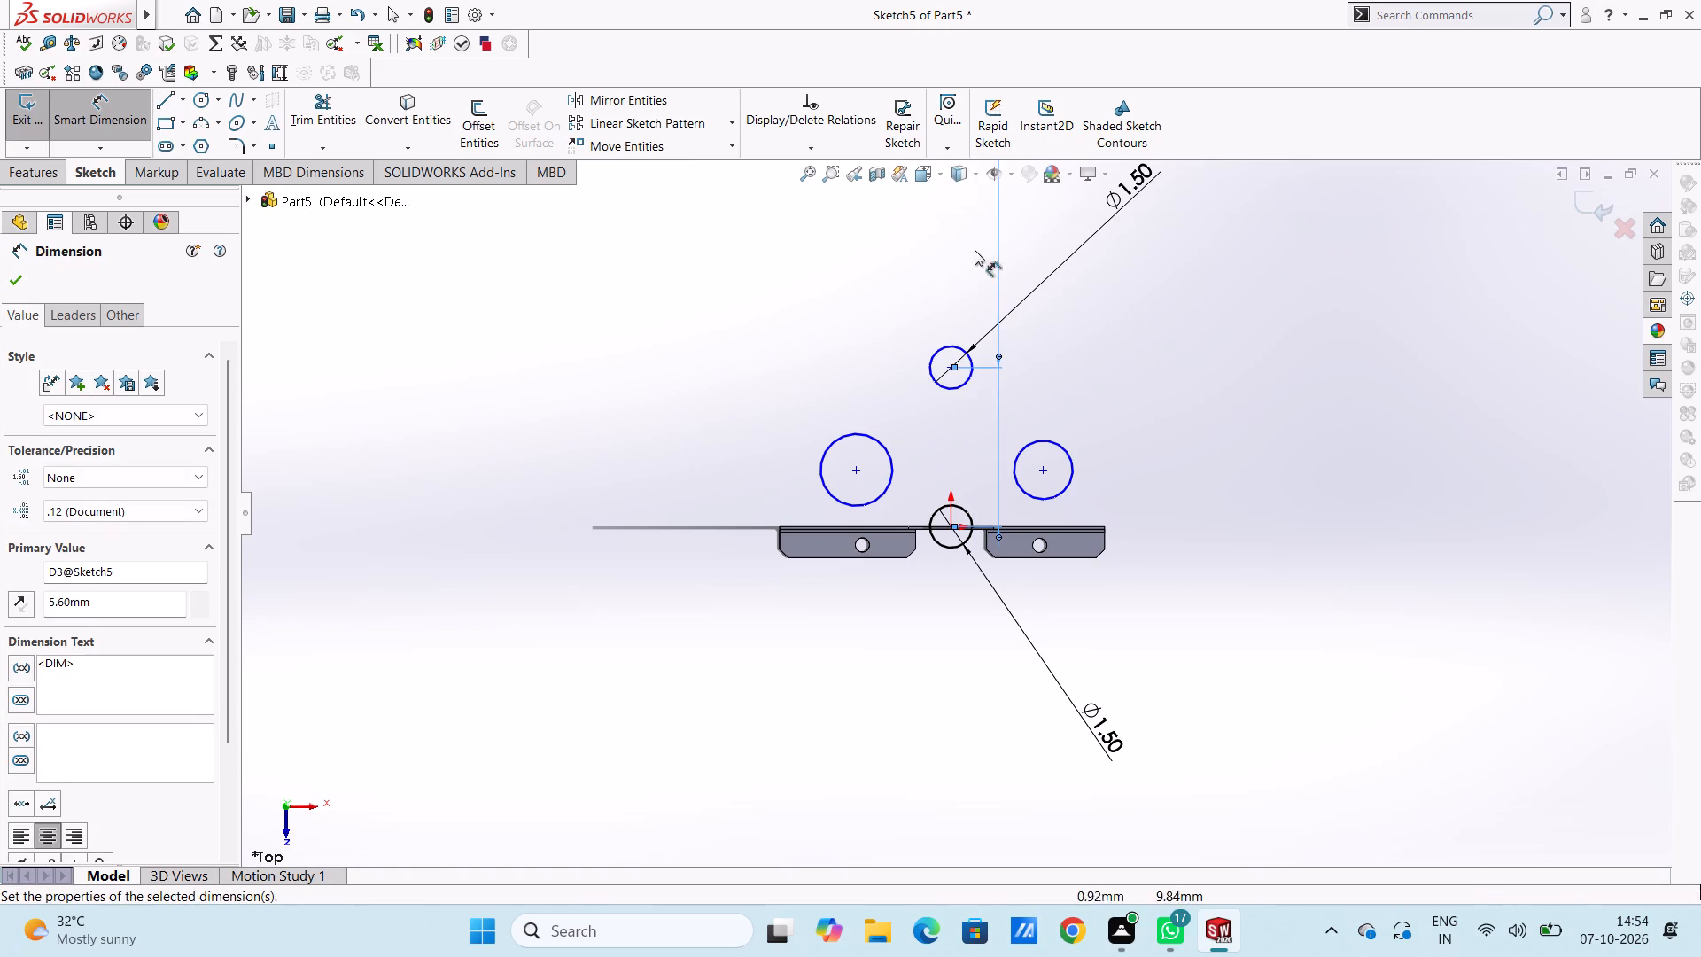
left_click(846, 323)
Dimension the left circle's centre 2.8 mm vertically from the origin.
scroll(846, 323, "up", 1)
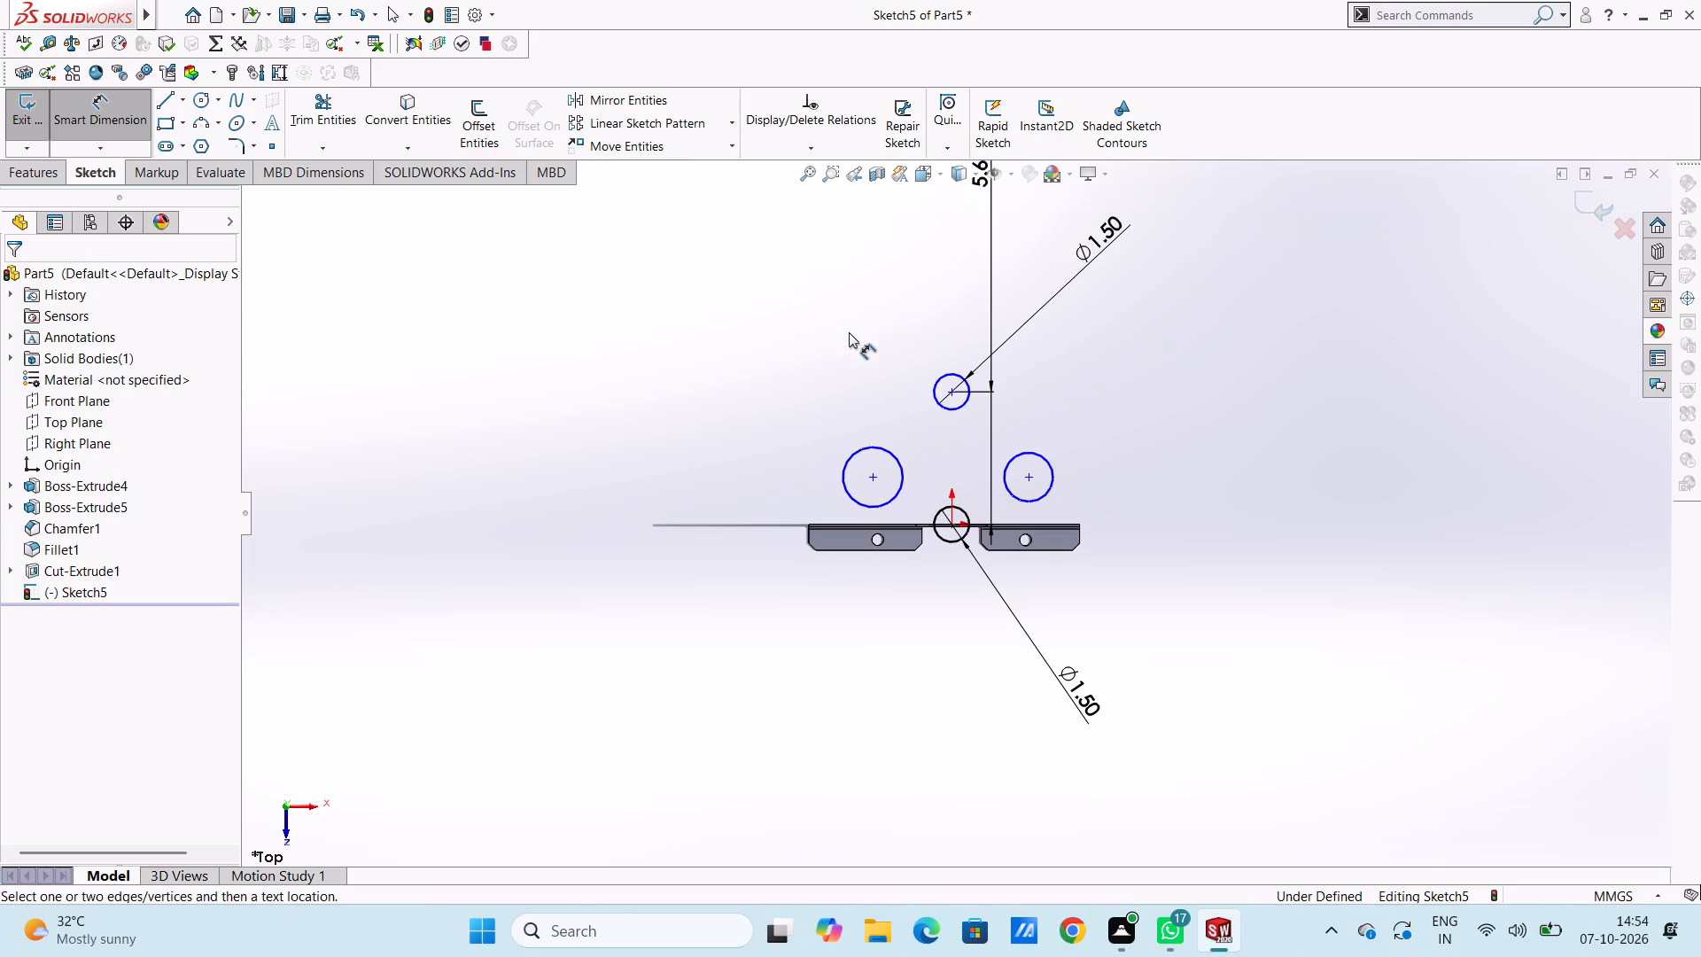
scroll(938, 455, "down", 1)
scroll(938, 455, "up", 1)
scroll(942, 462, "down", 1)
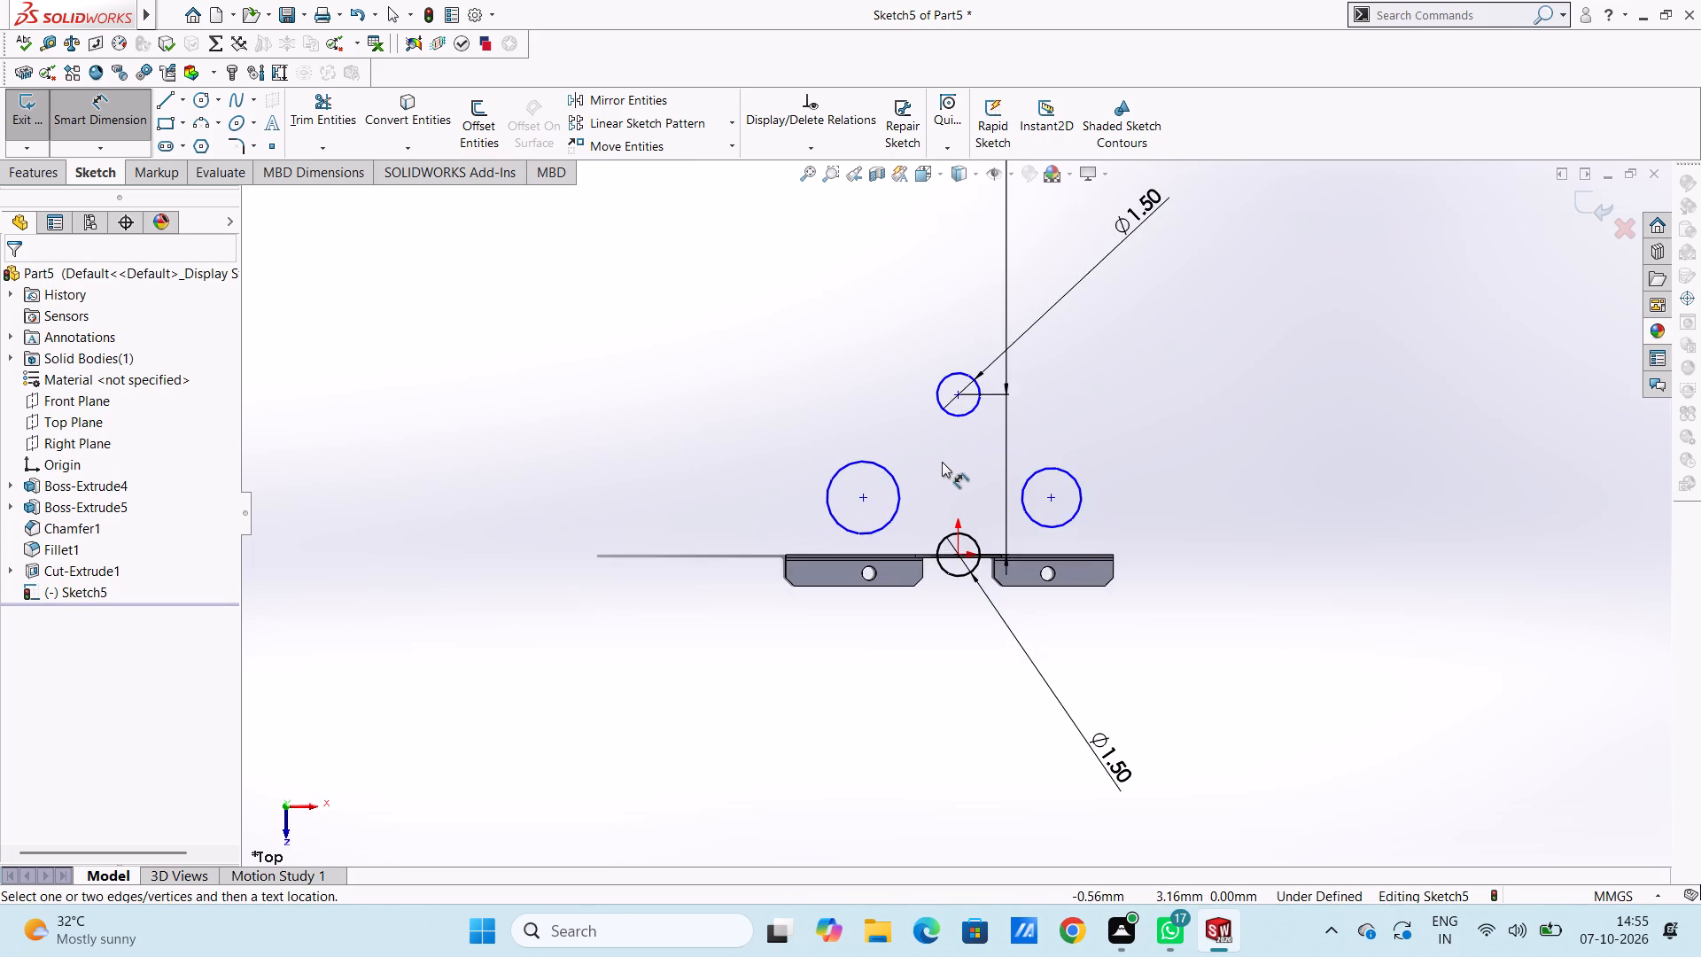
scroll(942, 462, "up", 3)
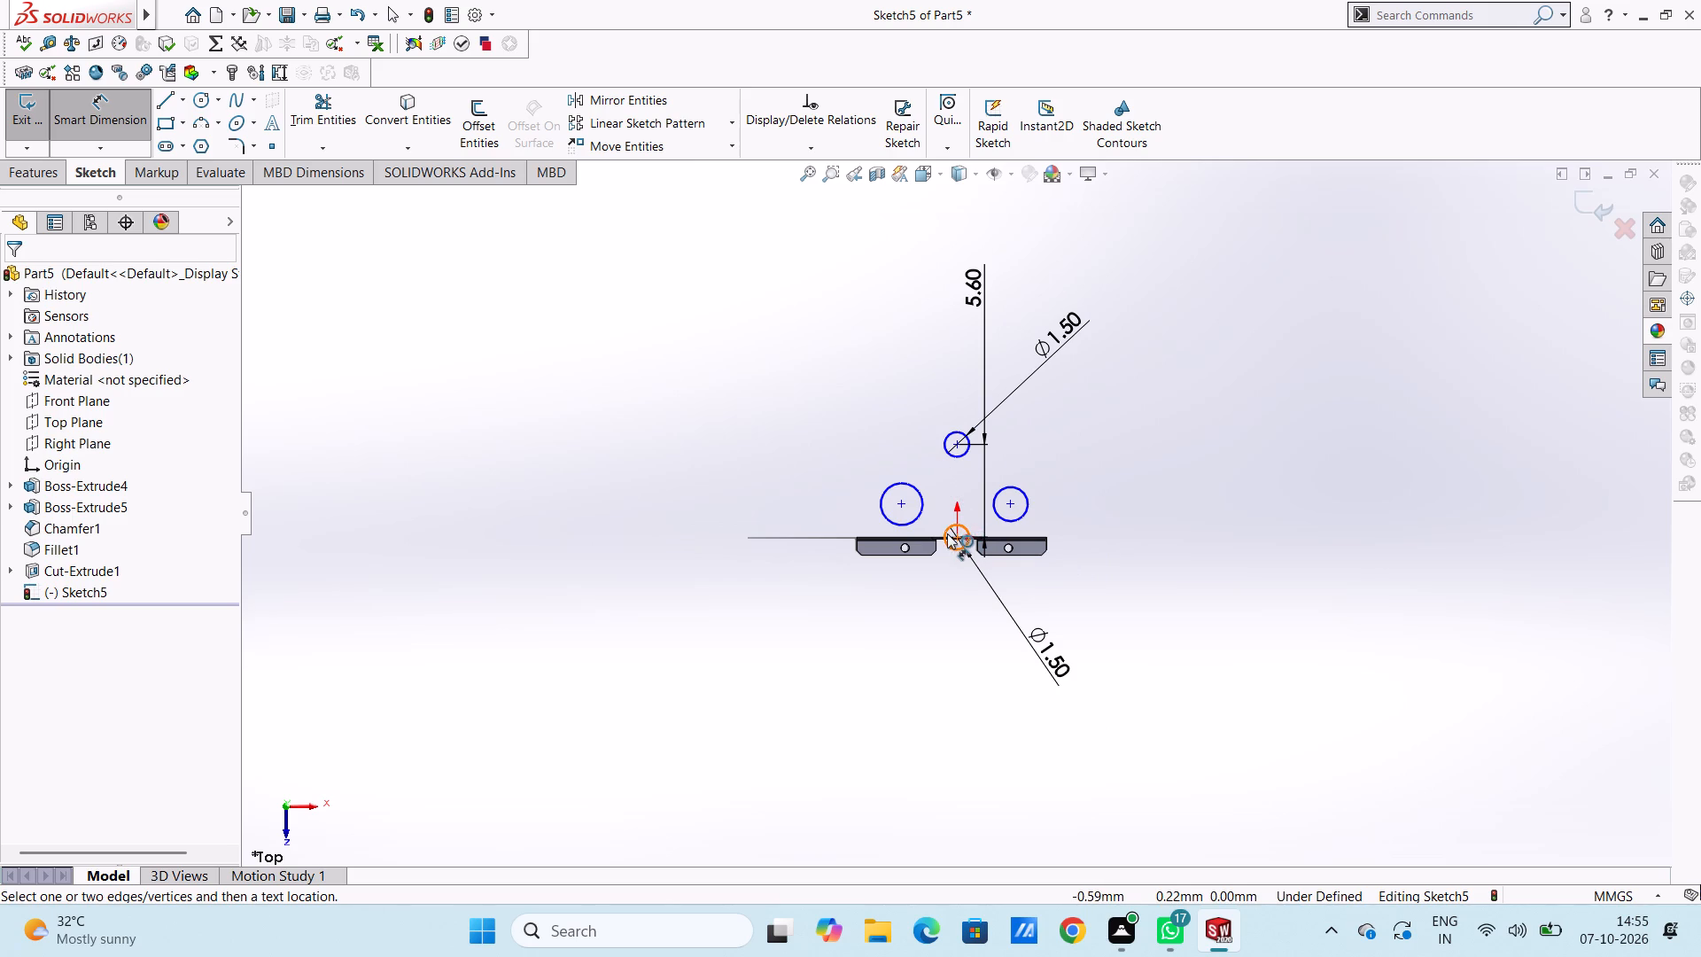
scroll(928, 515, "down", 2)
scroll(963, 494, "up", 3)
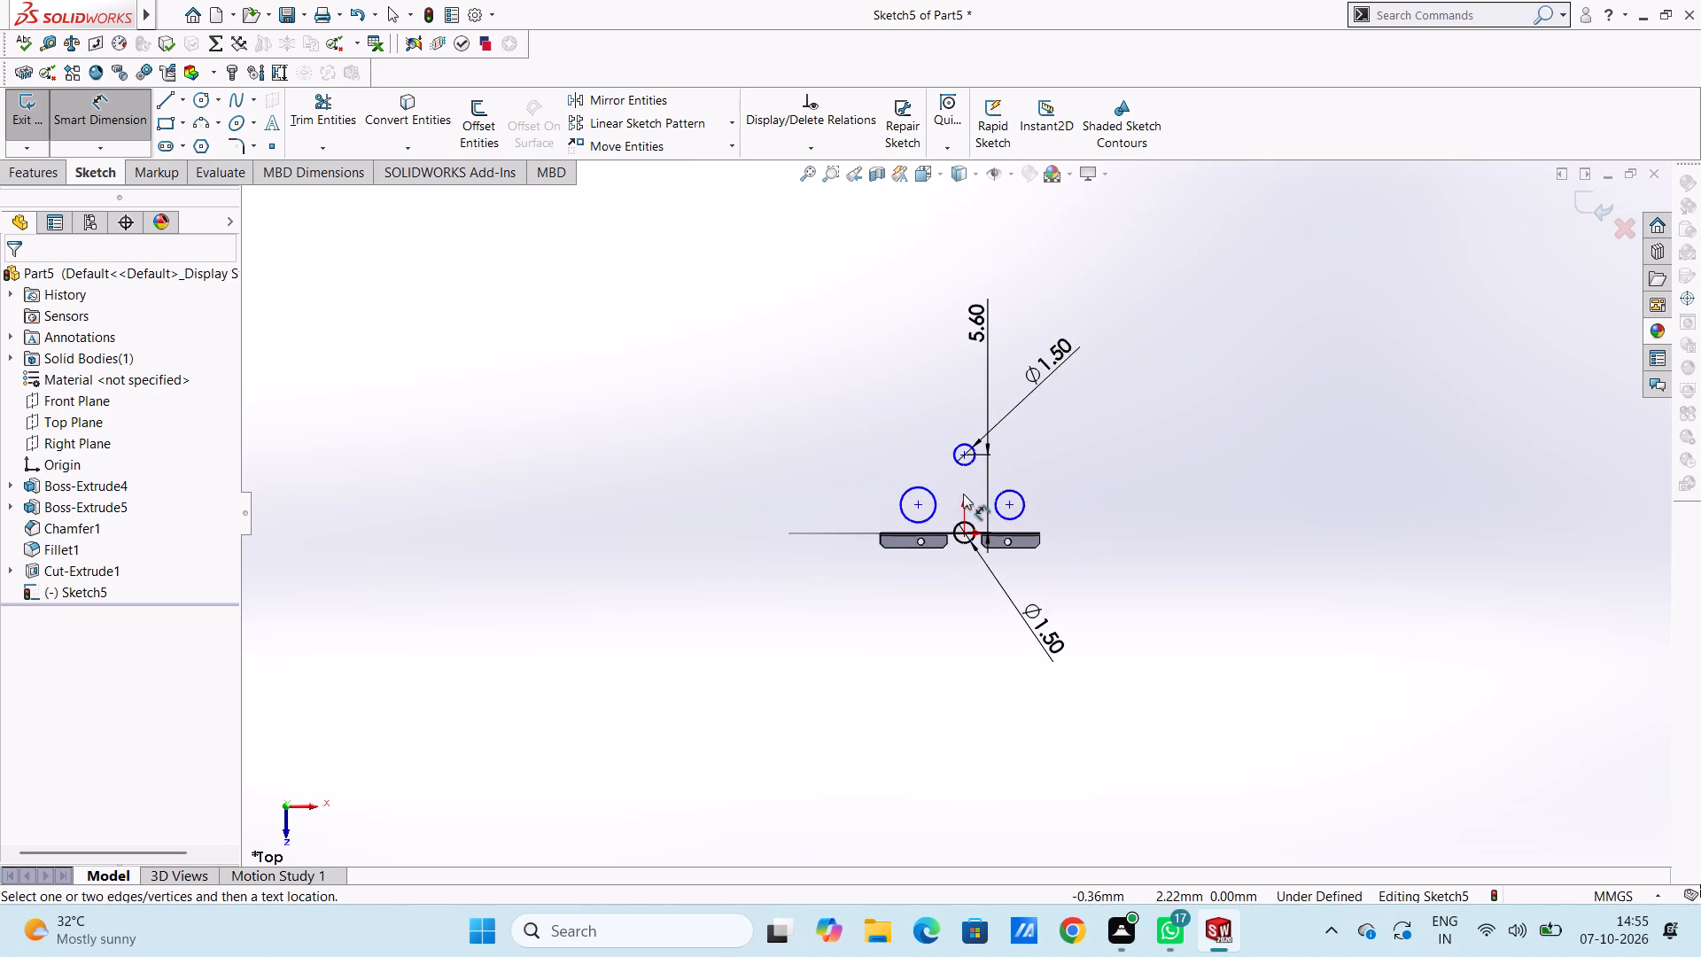
scroll(963, 494, "down", 4)
scroll(964, 516, "up", 2)
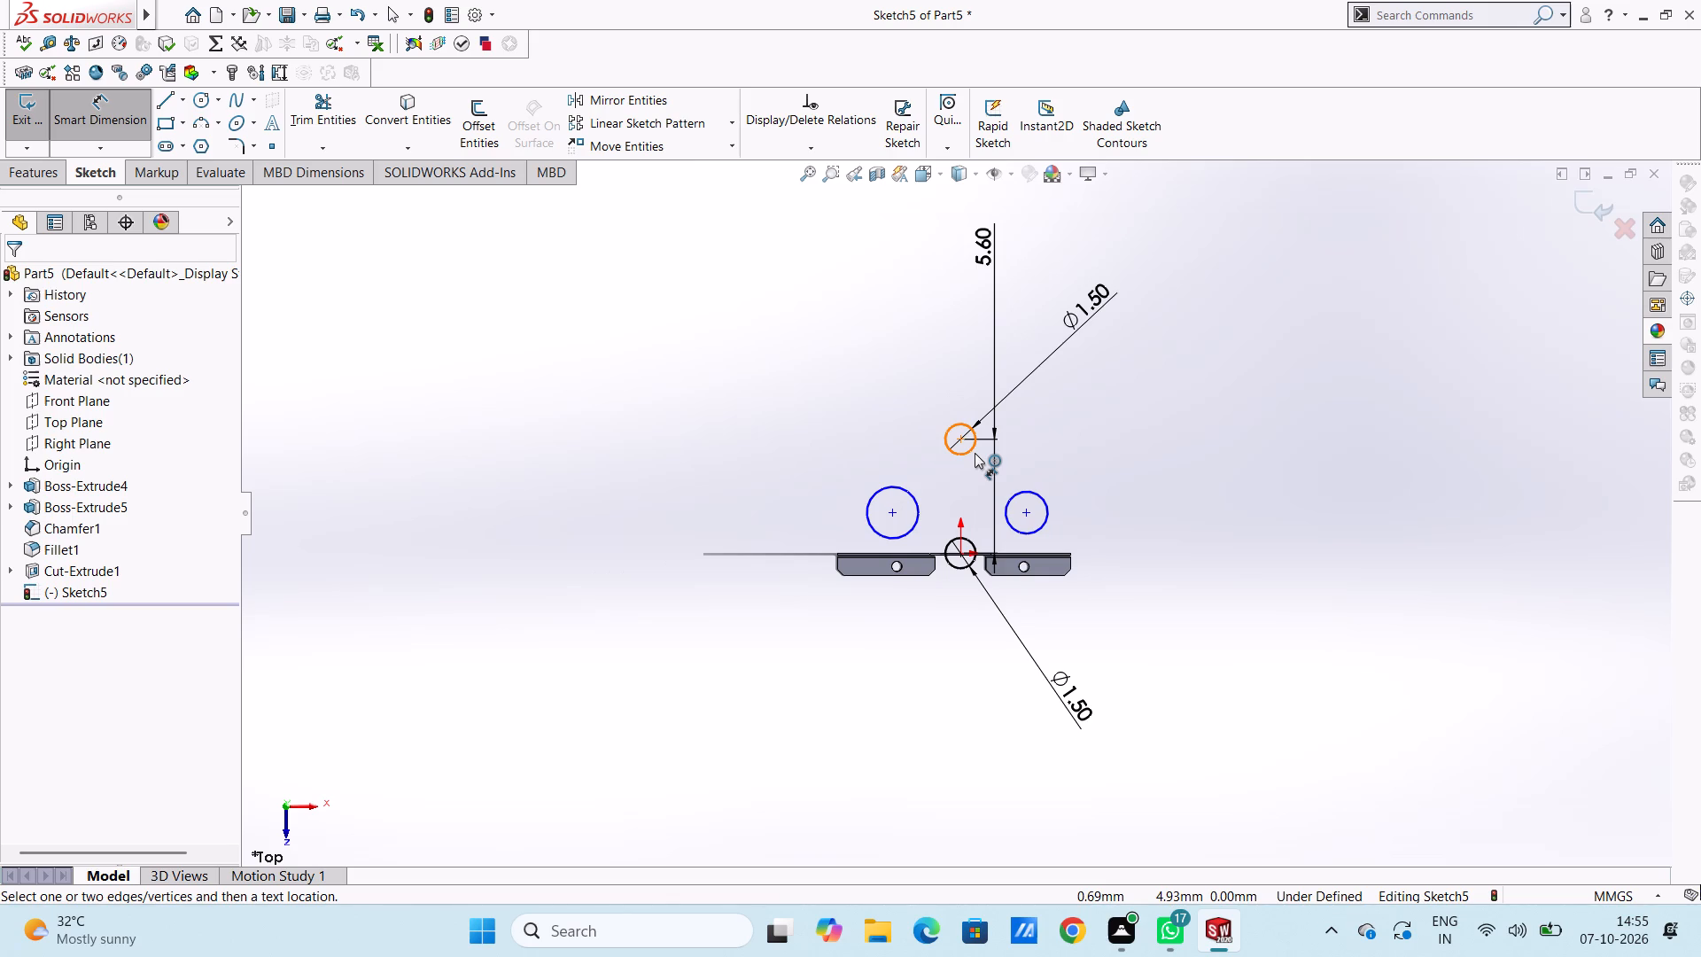
left_click(895, 514)
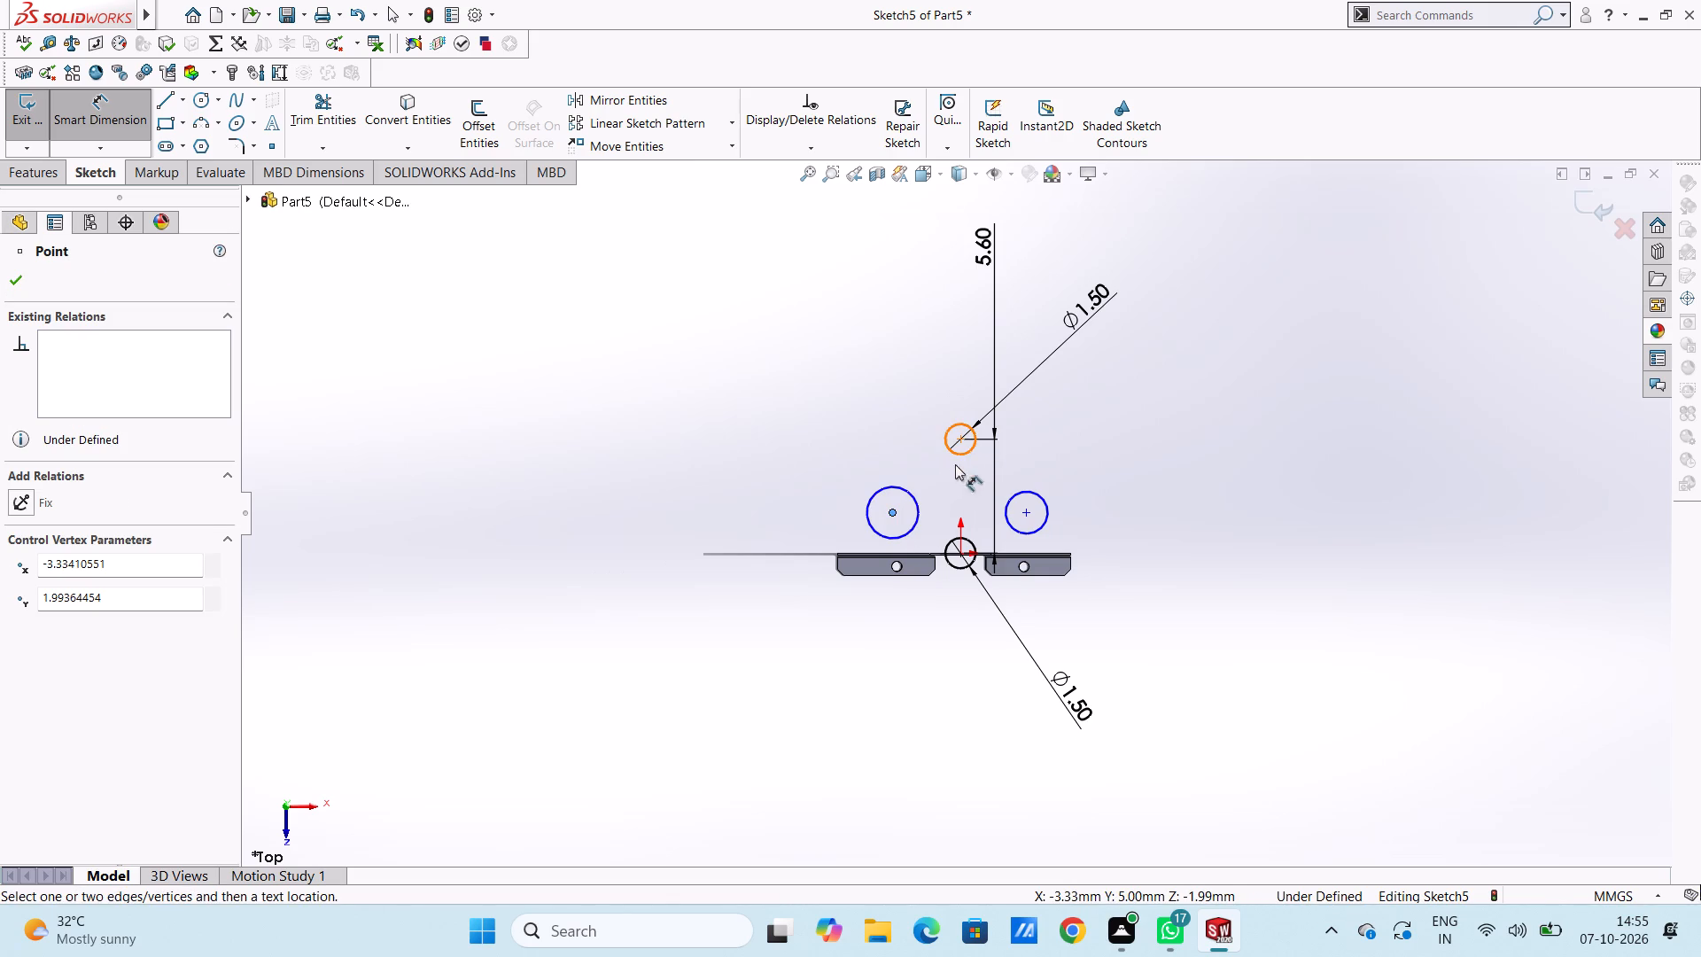
left_click(963, 550)
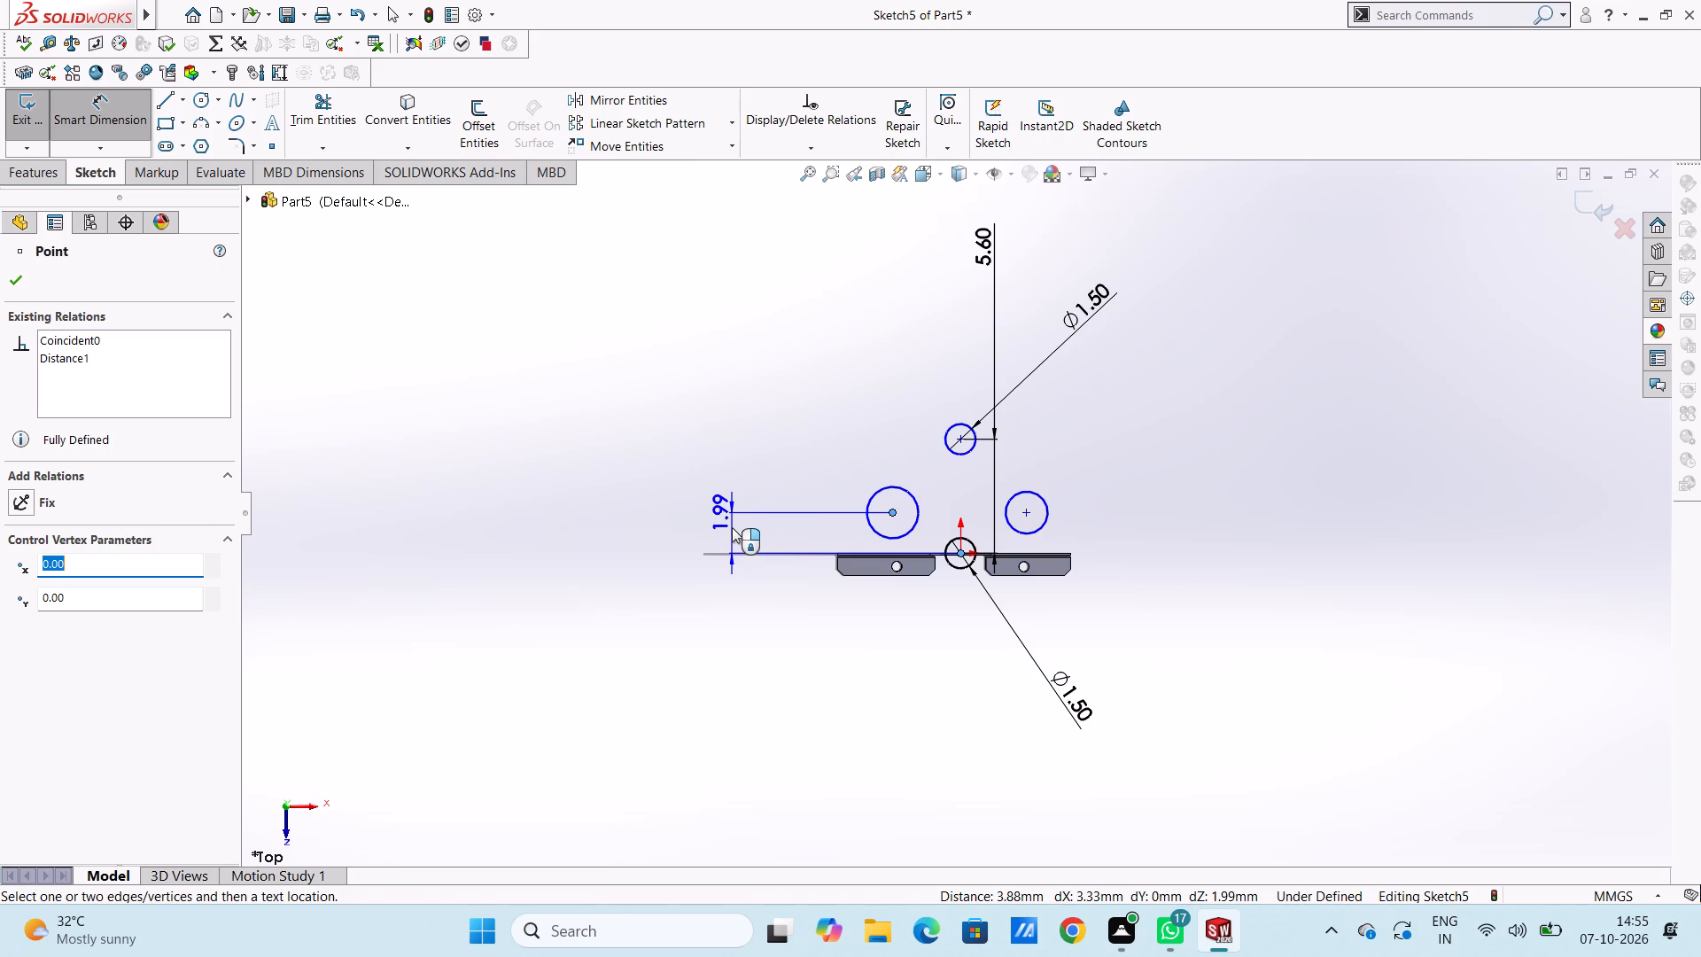
left_click(651, 515)
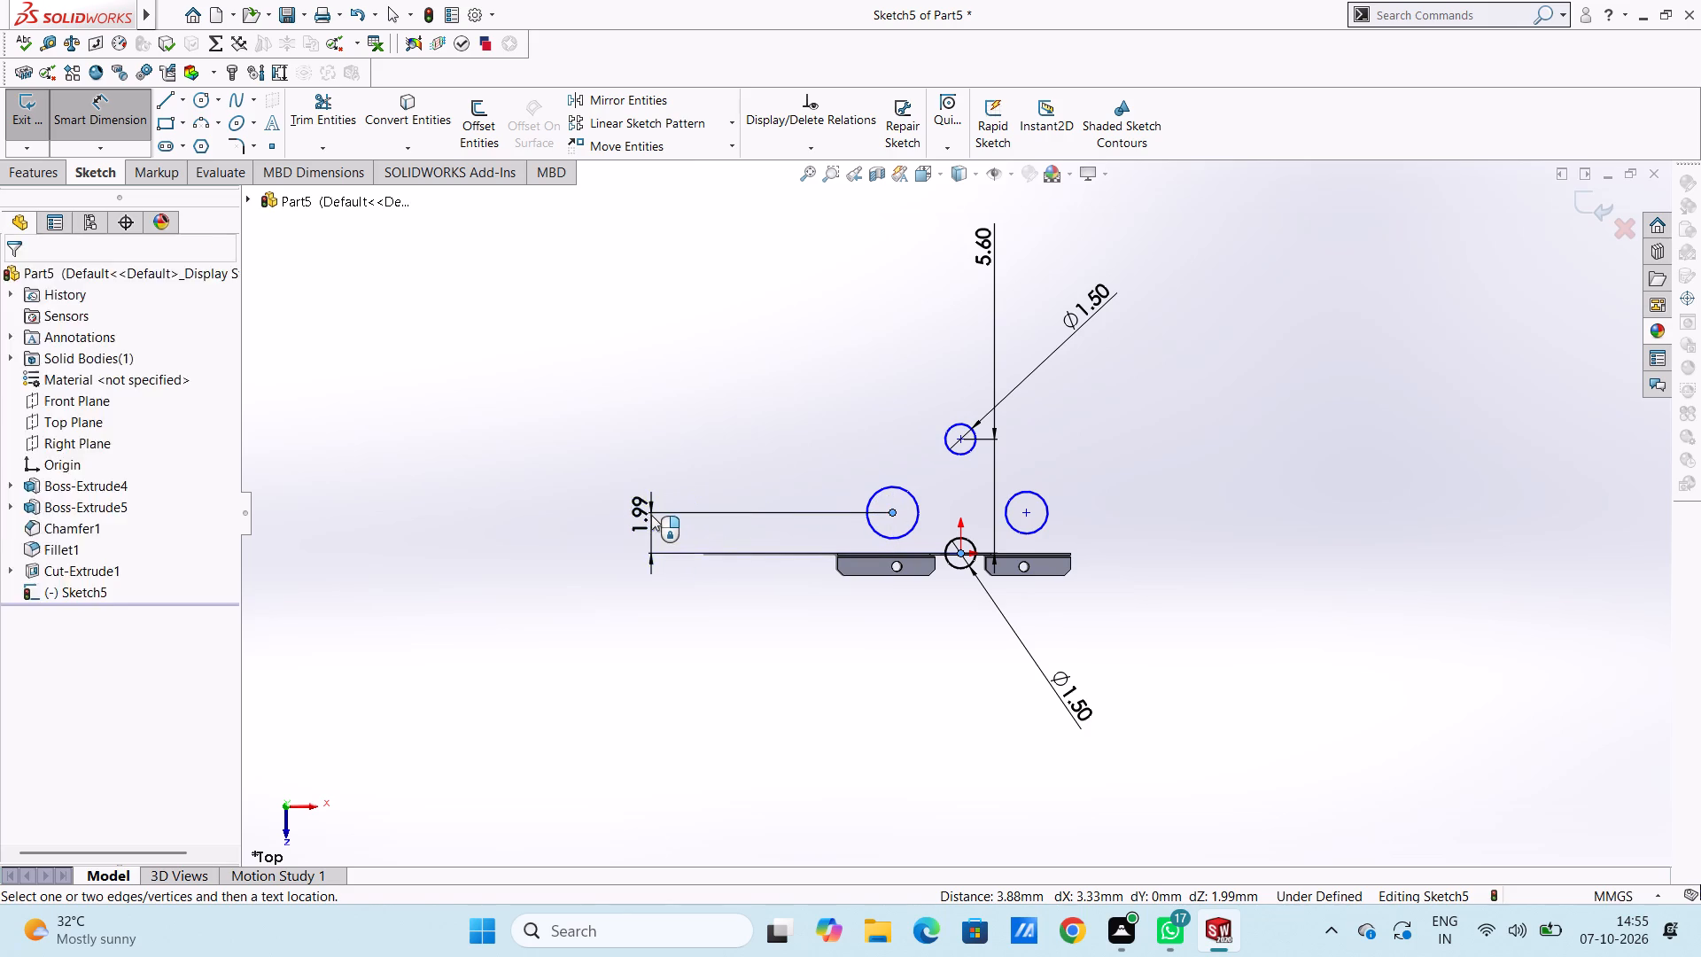
type("2.8")
key("Return")
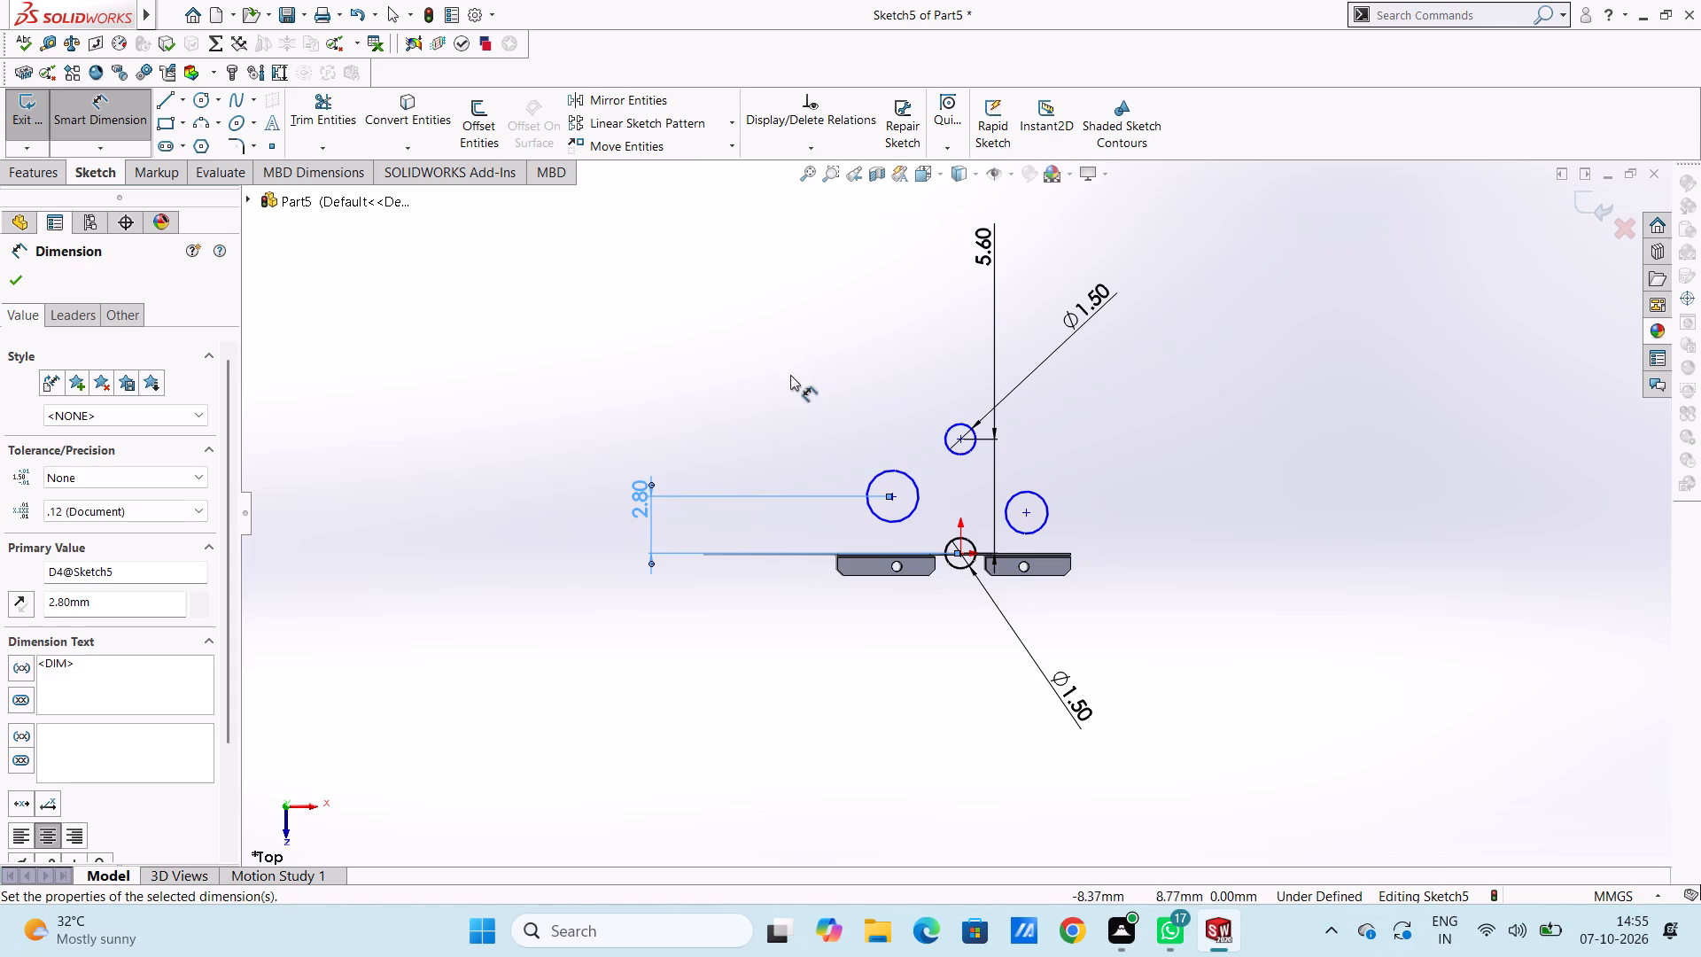
left_click(790, 375)
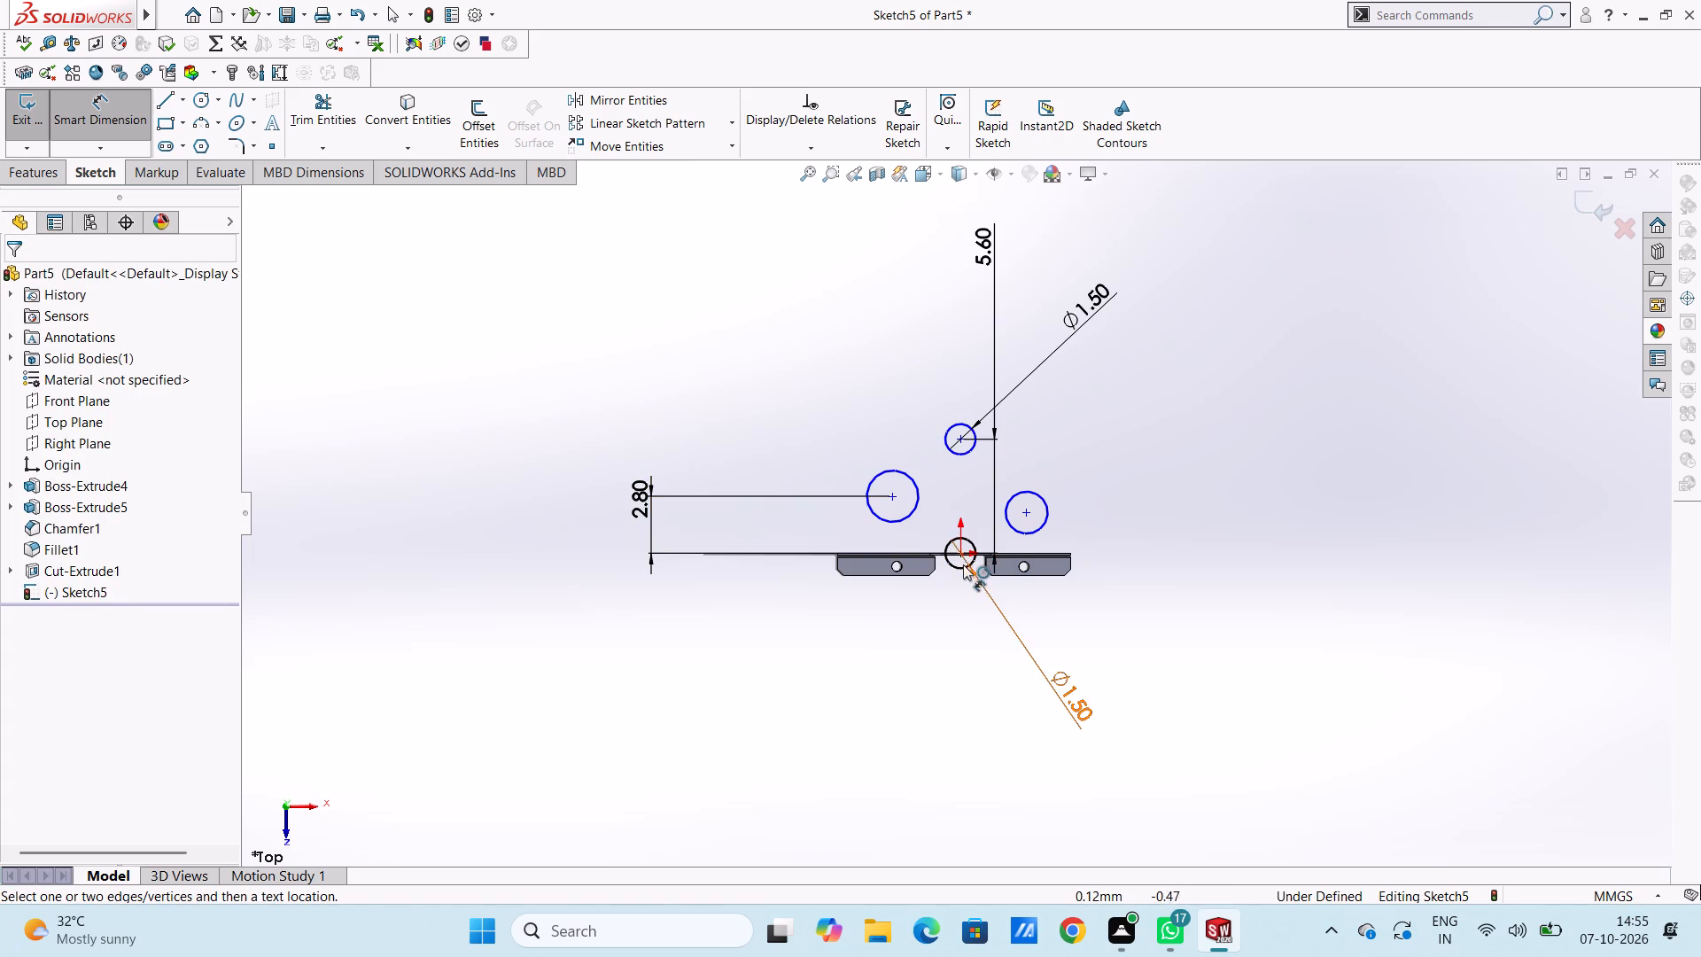
Dimension the right circle's centre 2.8 mm vertically from the origin.
scroll(963, 564, "down", 8)
scroll(913, 560, "up", 3)
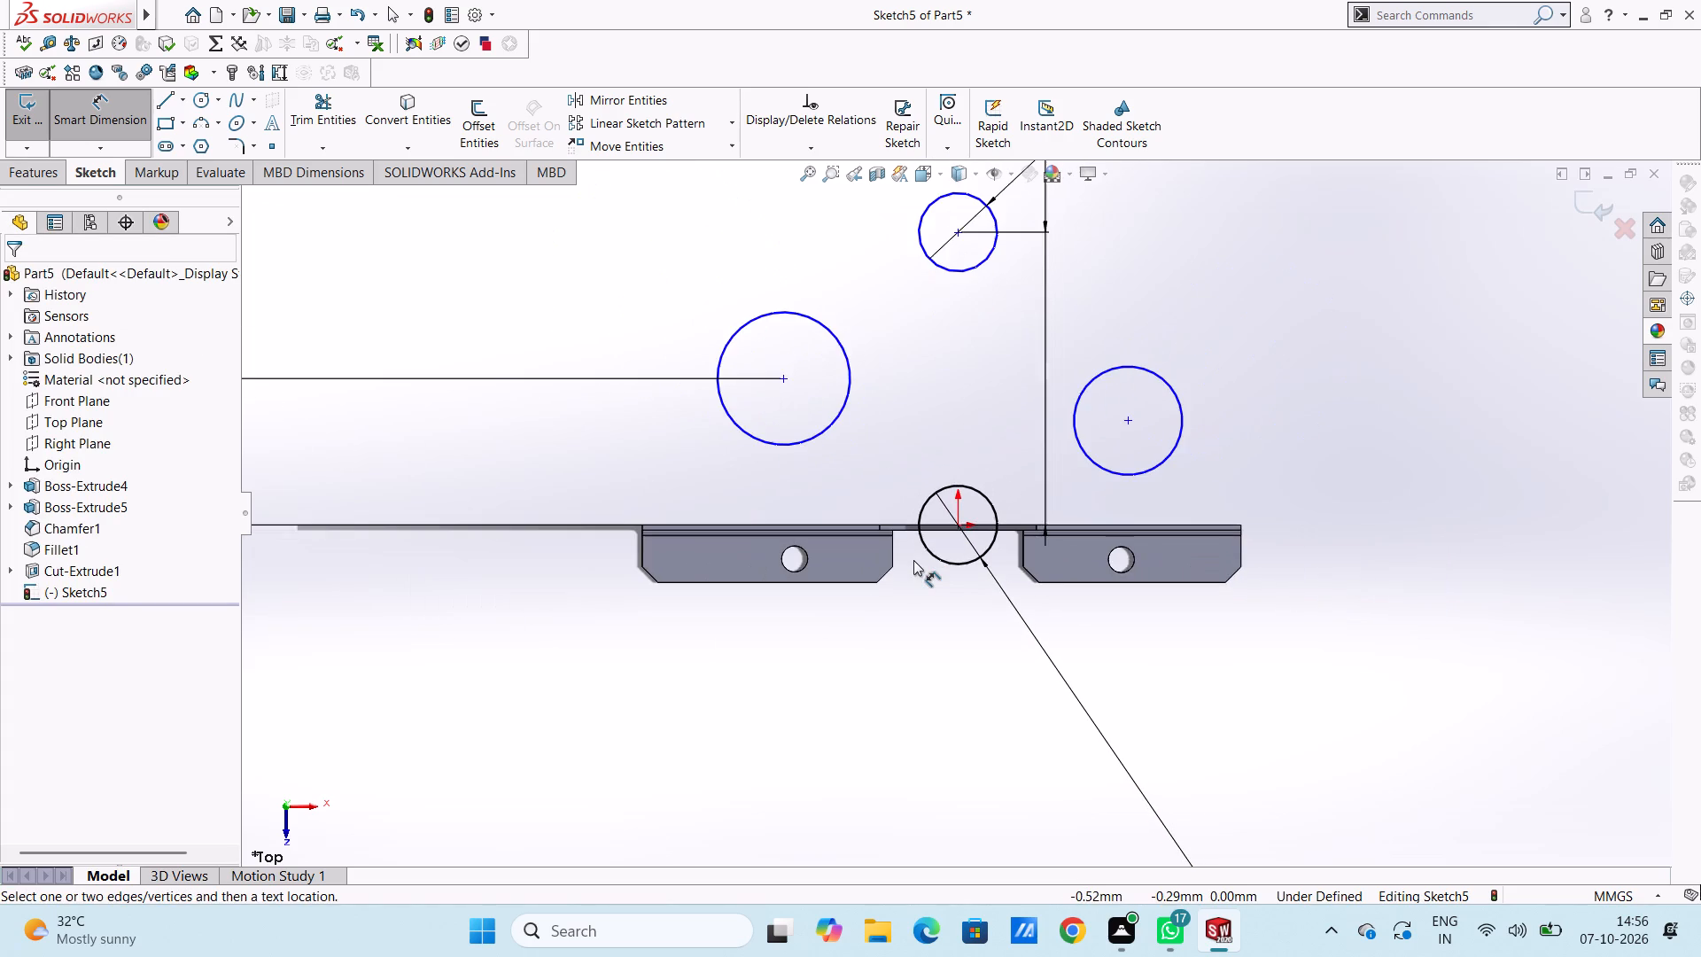
scroll(911, 562, "down", 3)
scroll(990, 481, "down", 5)
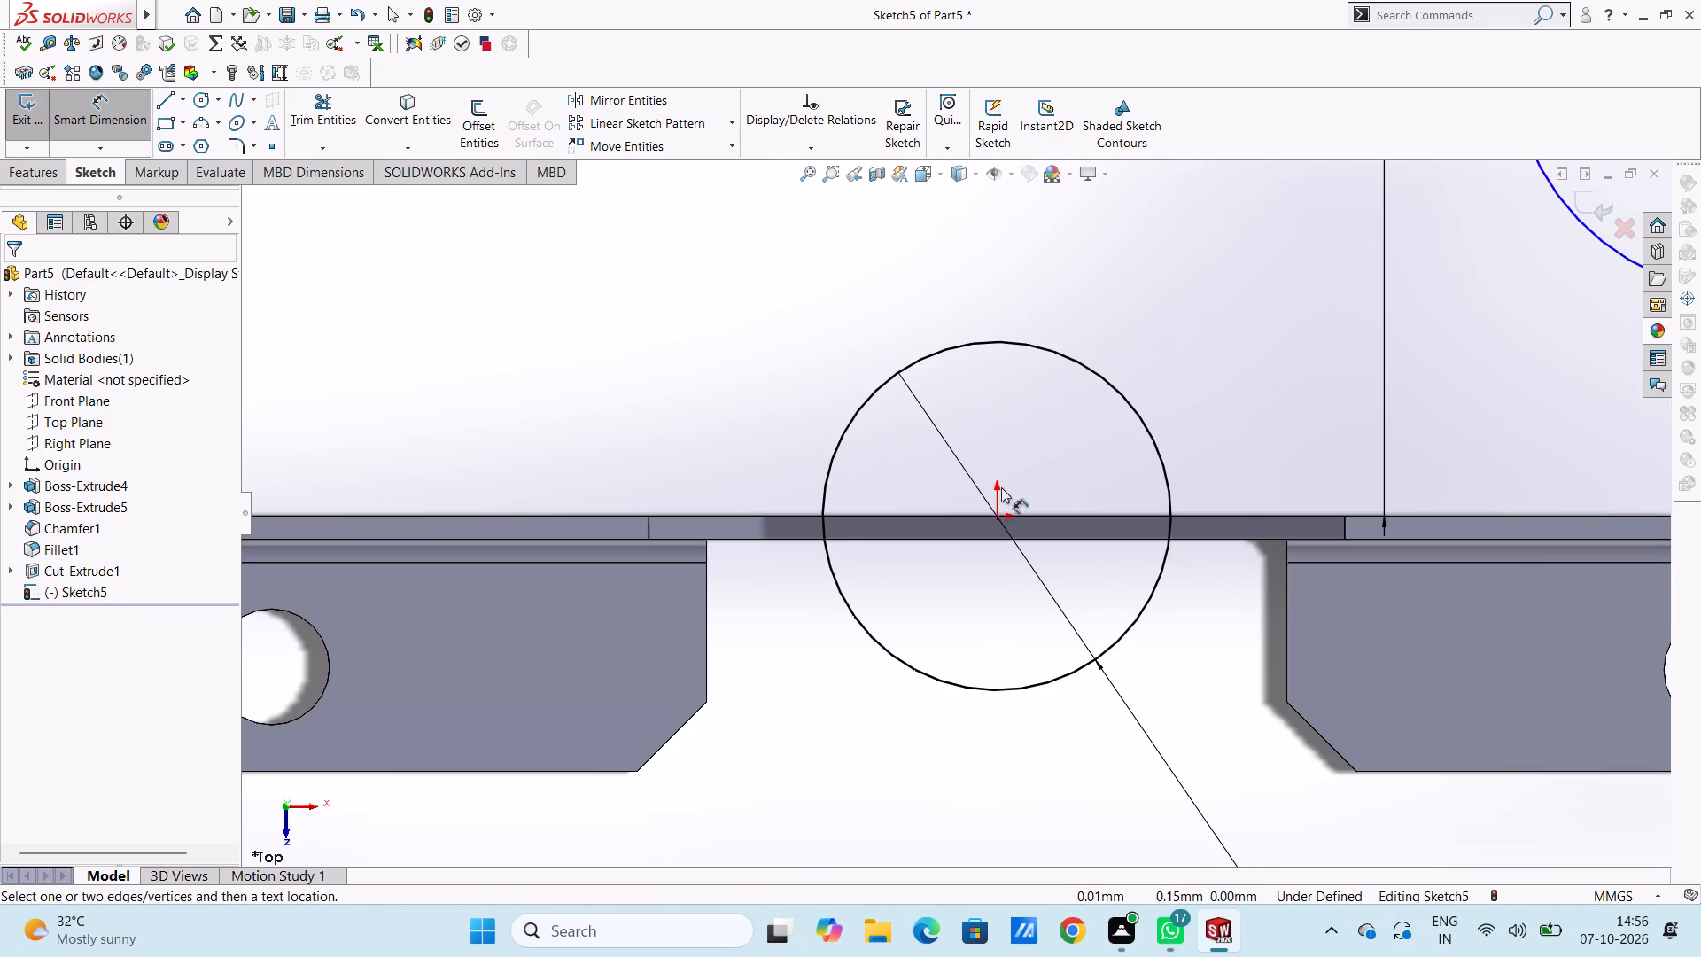
left_click(996, 515)
scroll(1120, 398, "up", 5)
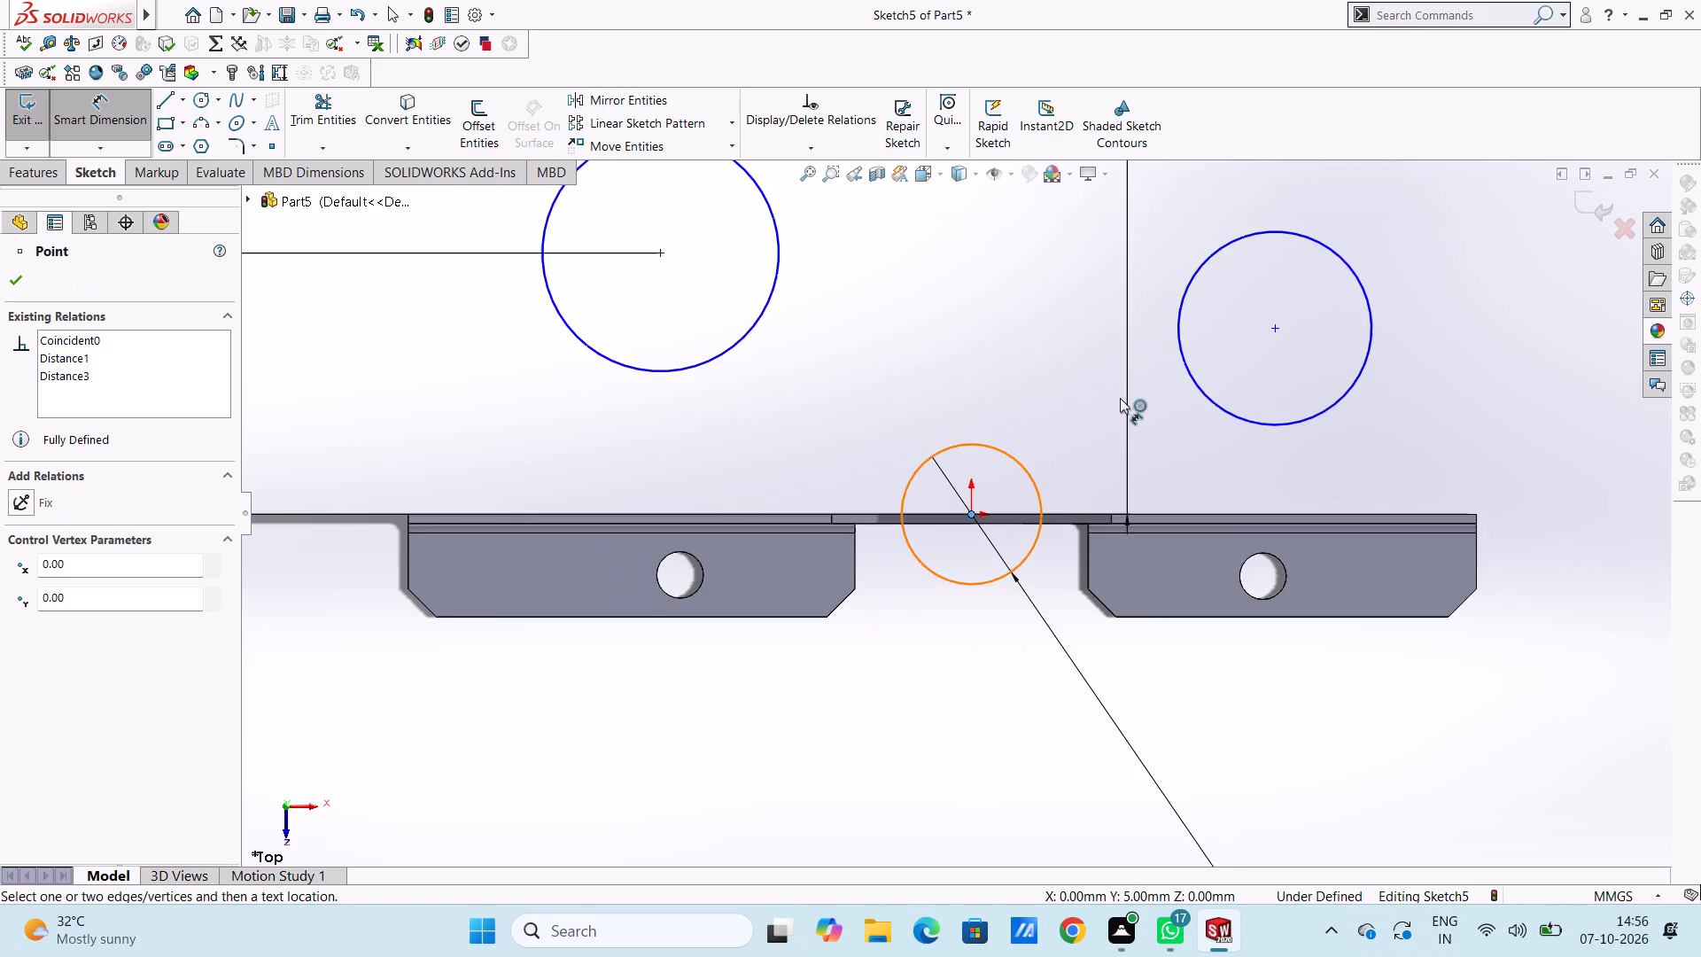
scroll(1142, 387, "up", 4)
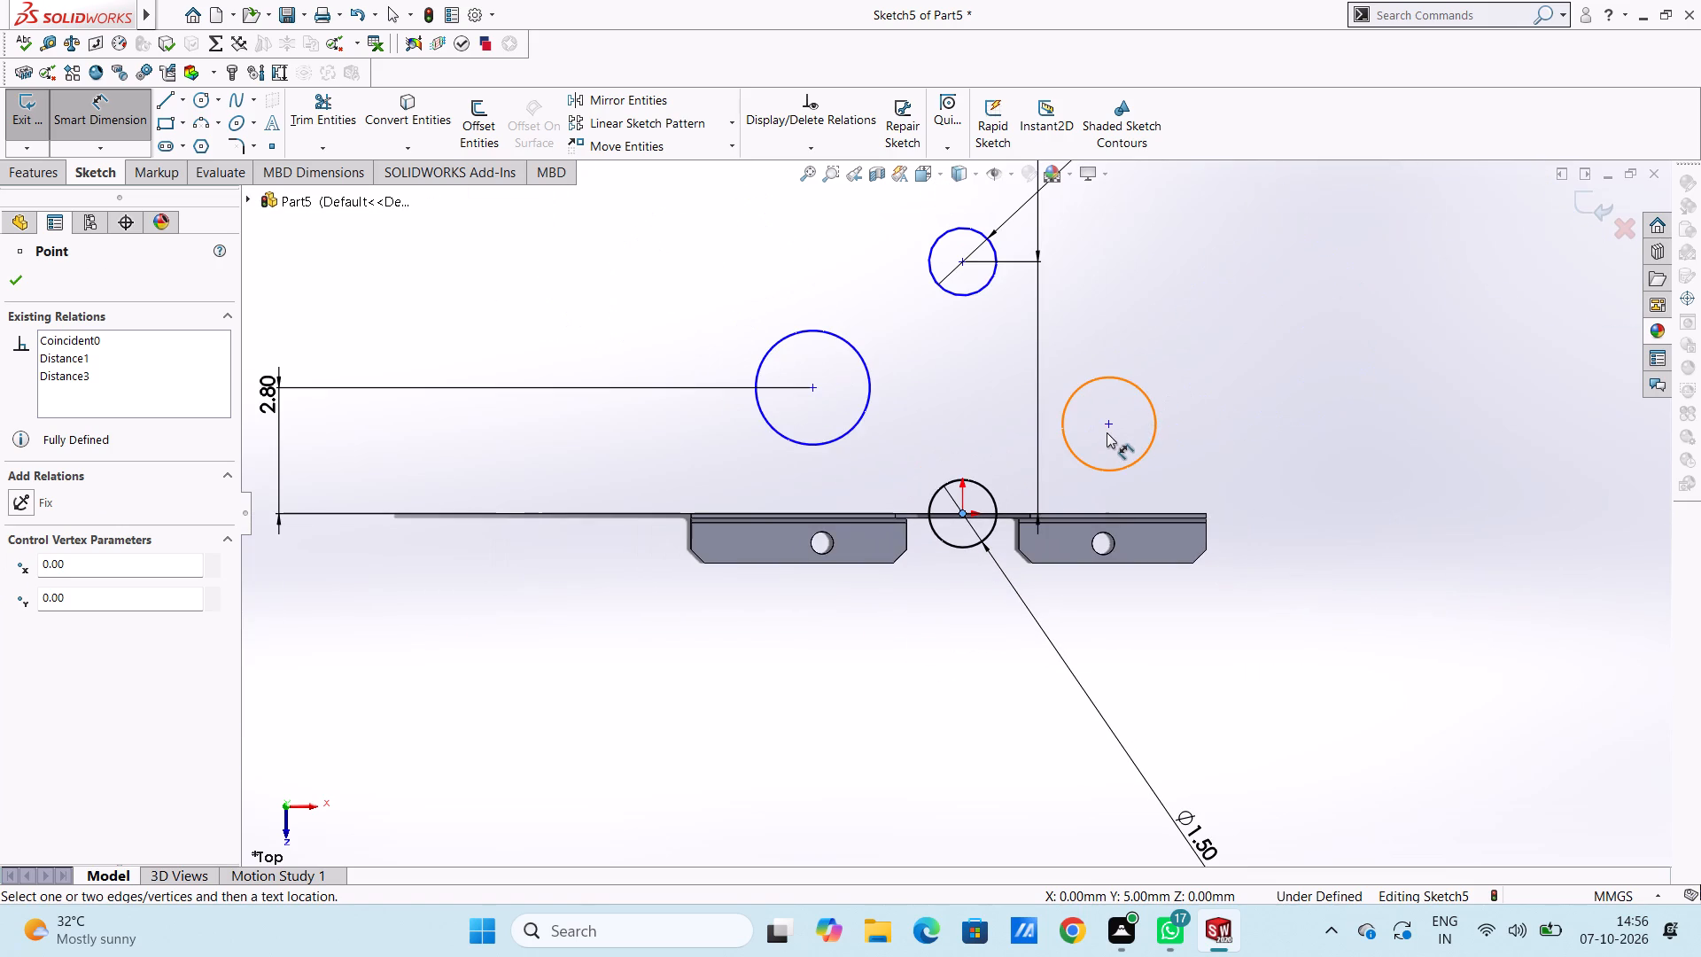
left_click(1107, 428)
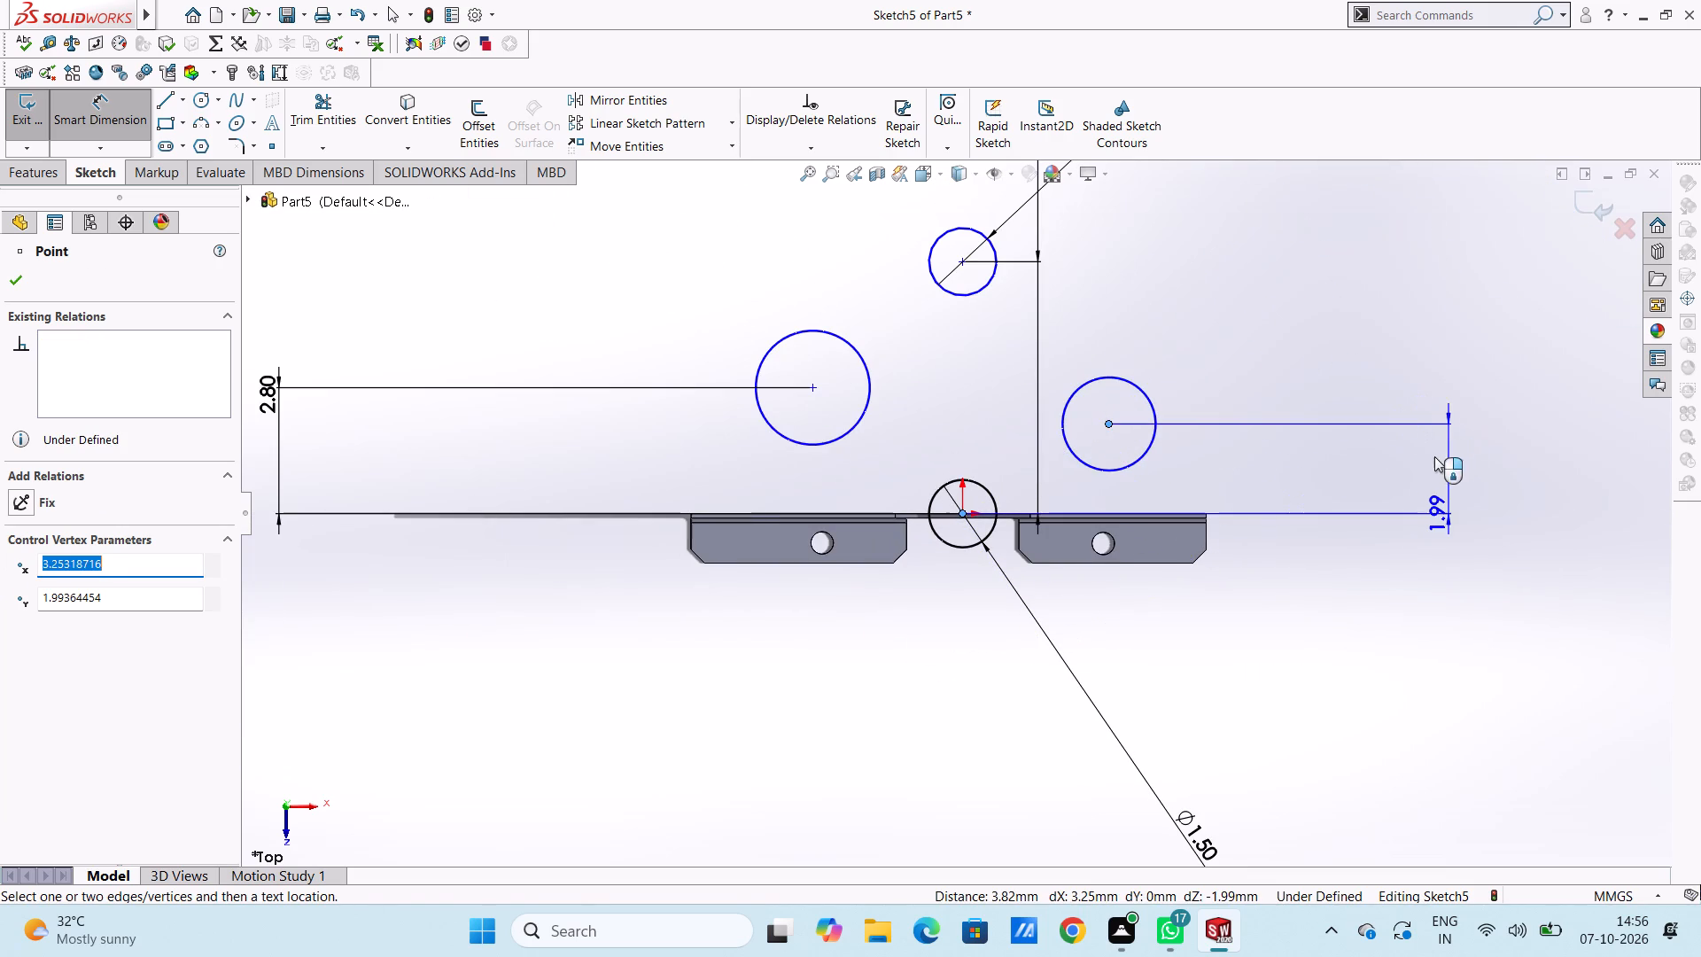
left_click(1495, 433)
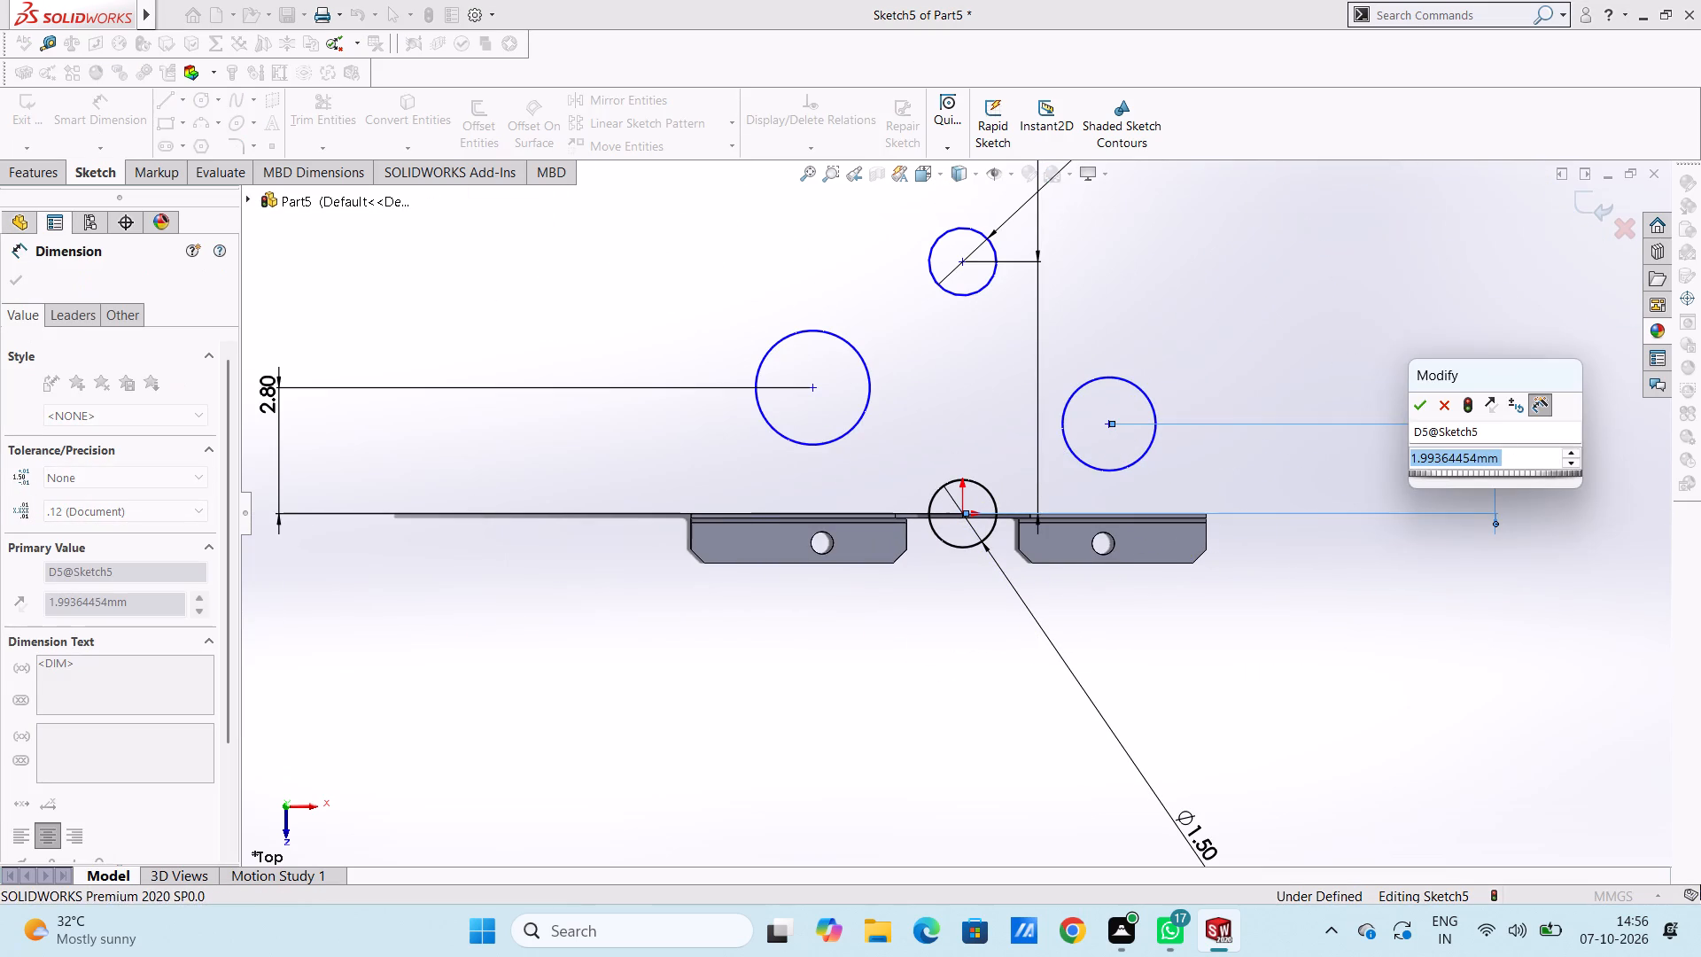
type("2.8")
key("Return")
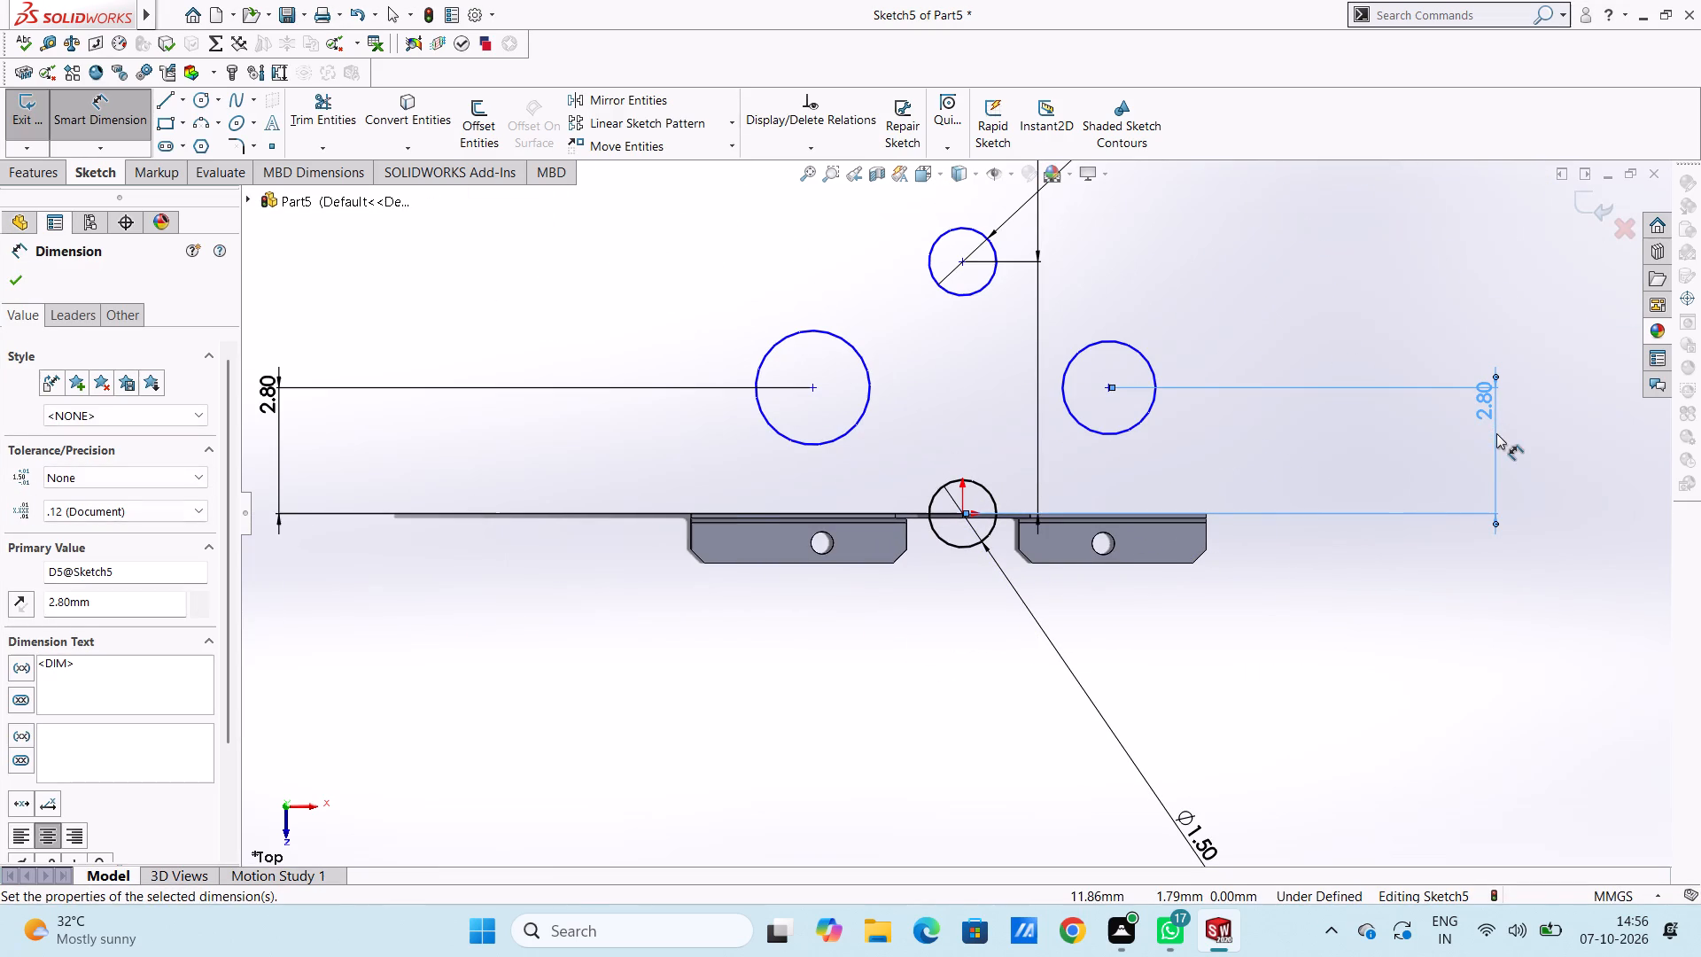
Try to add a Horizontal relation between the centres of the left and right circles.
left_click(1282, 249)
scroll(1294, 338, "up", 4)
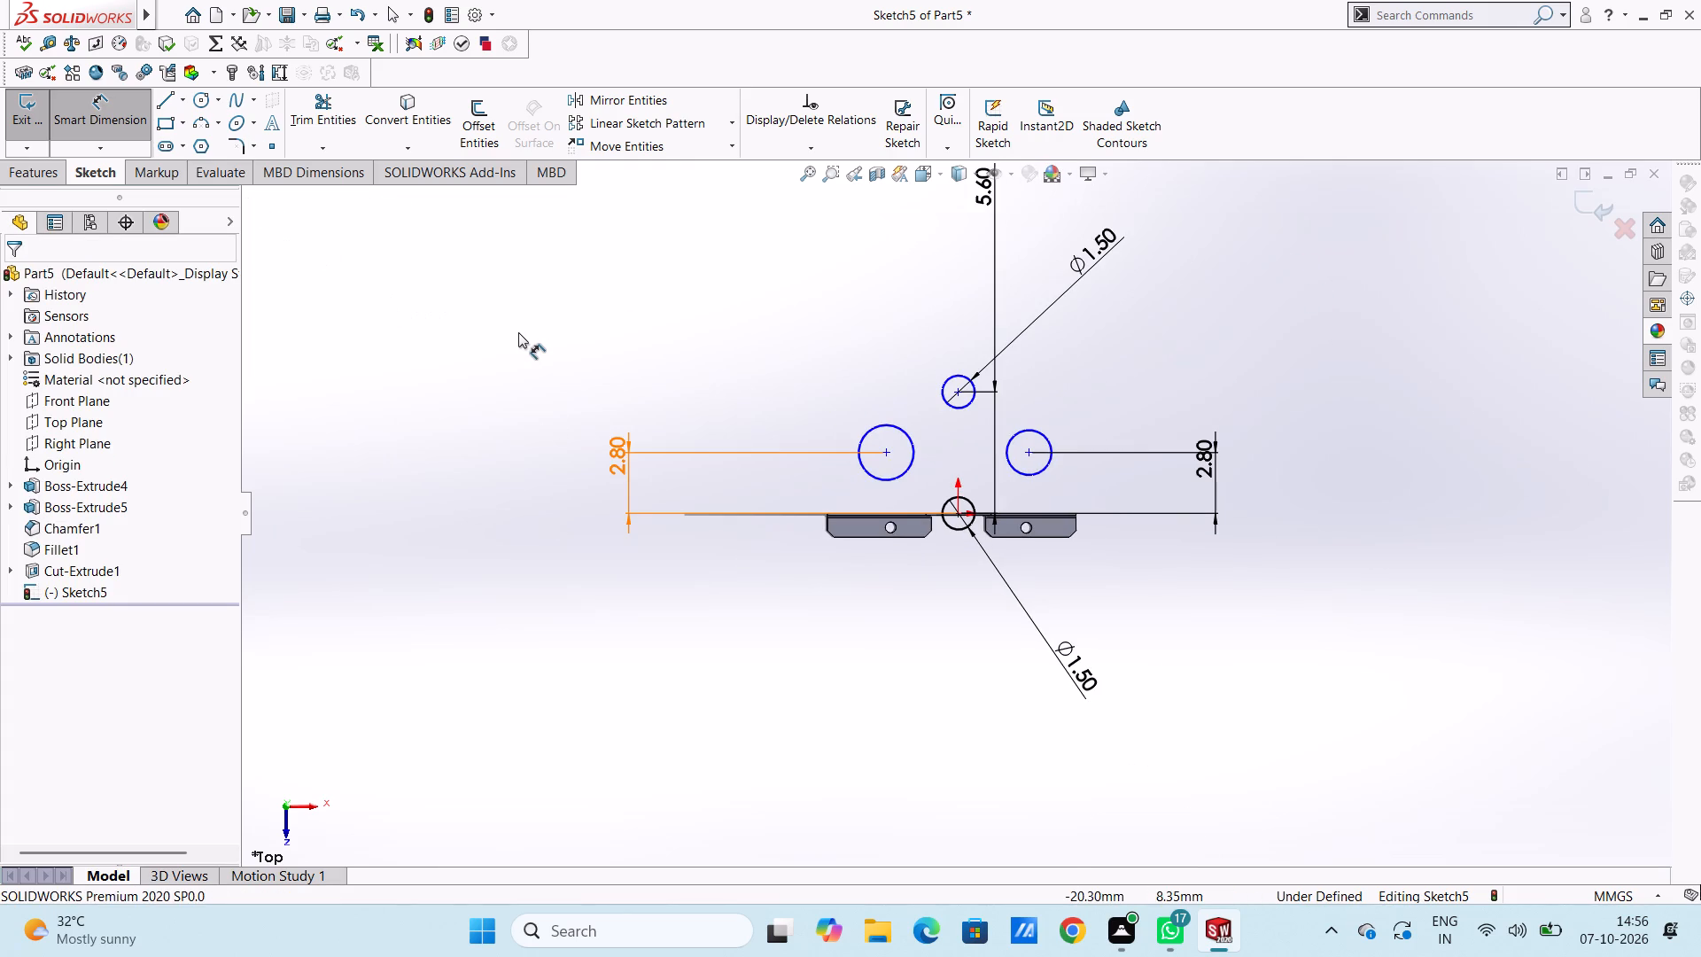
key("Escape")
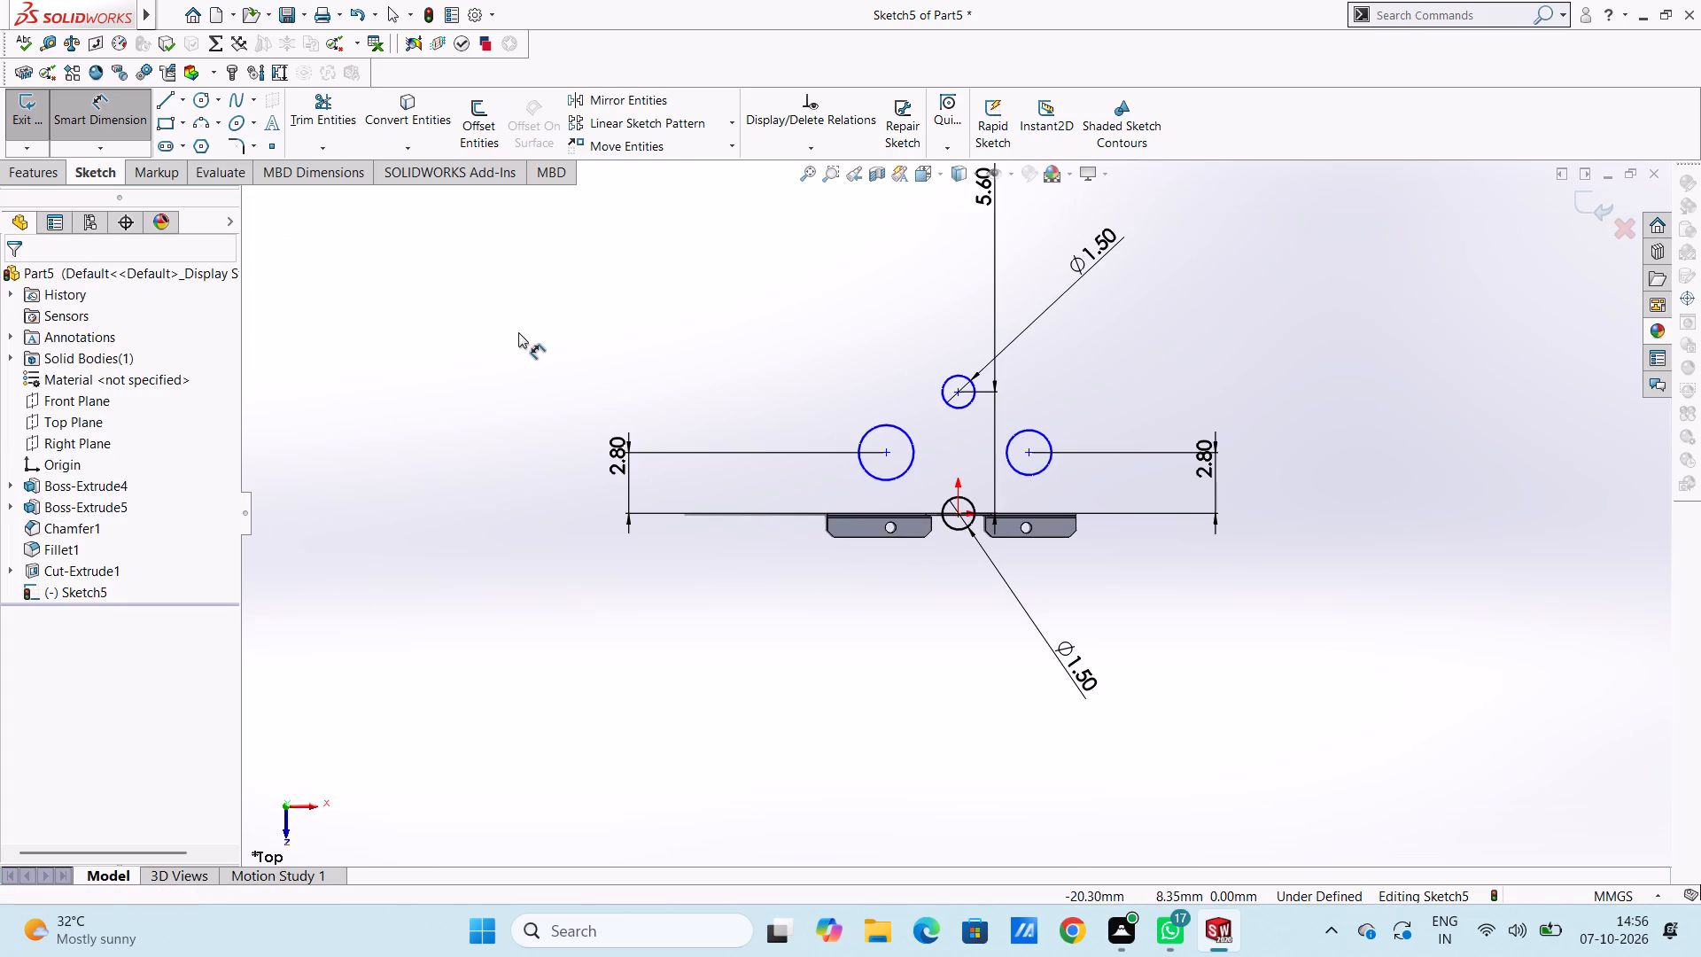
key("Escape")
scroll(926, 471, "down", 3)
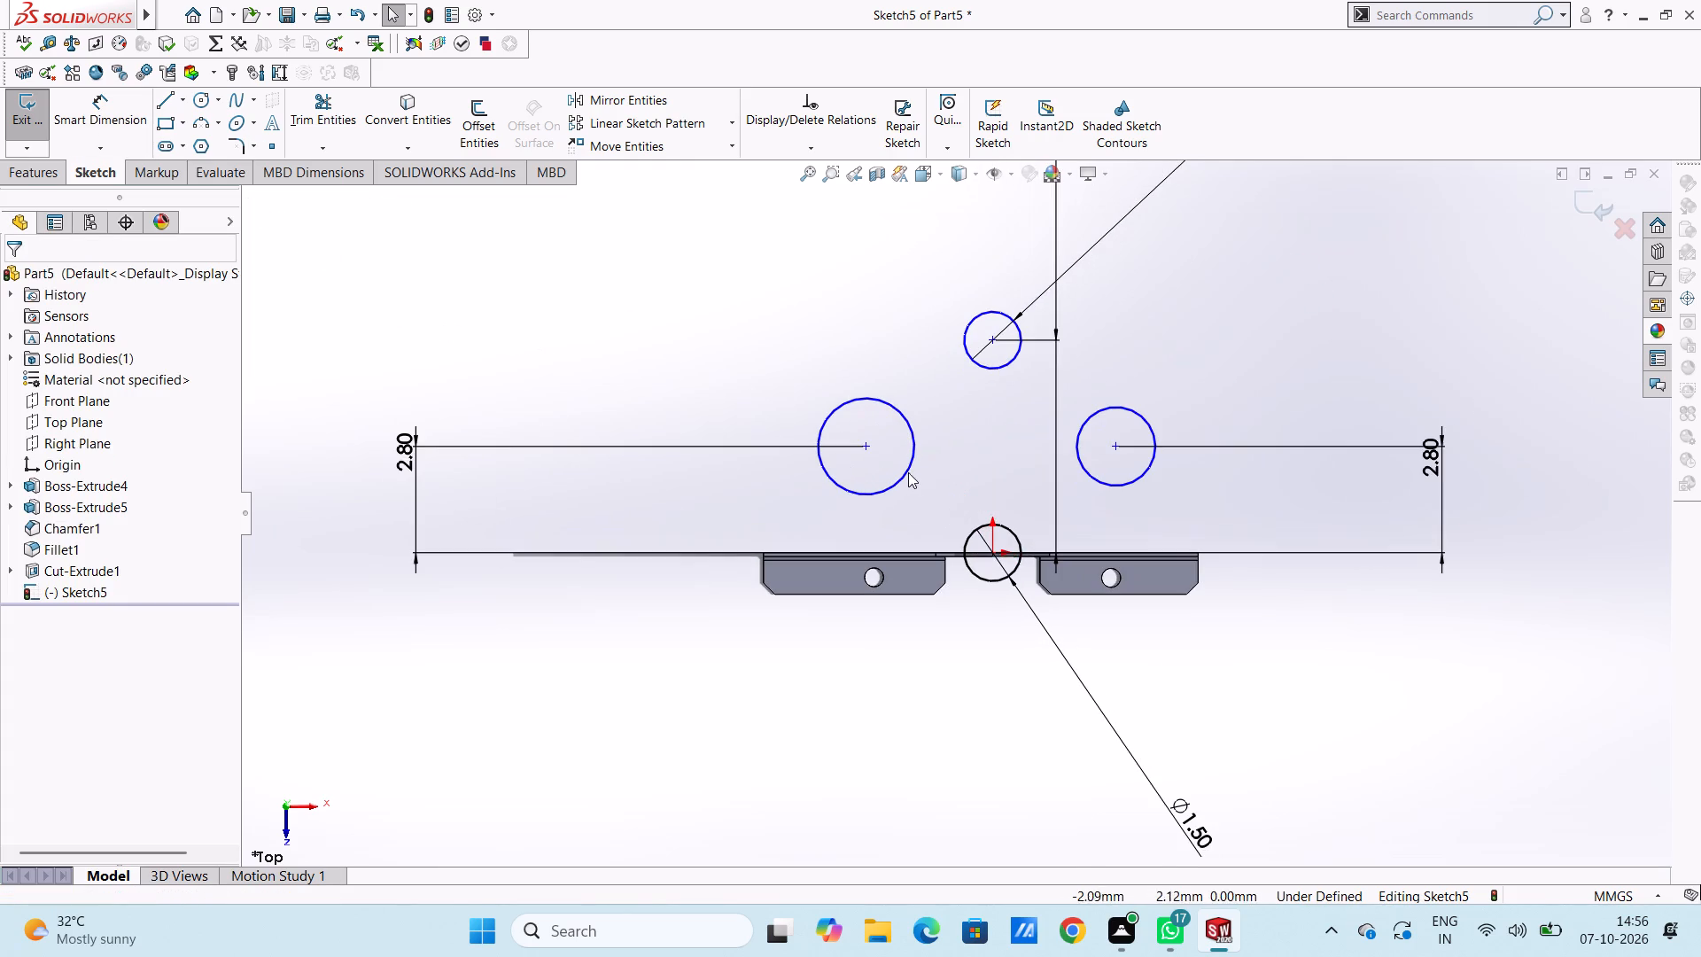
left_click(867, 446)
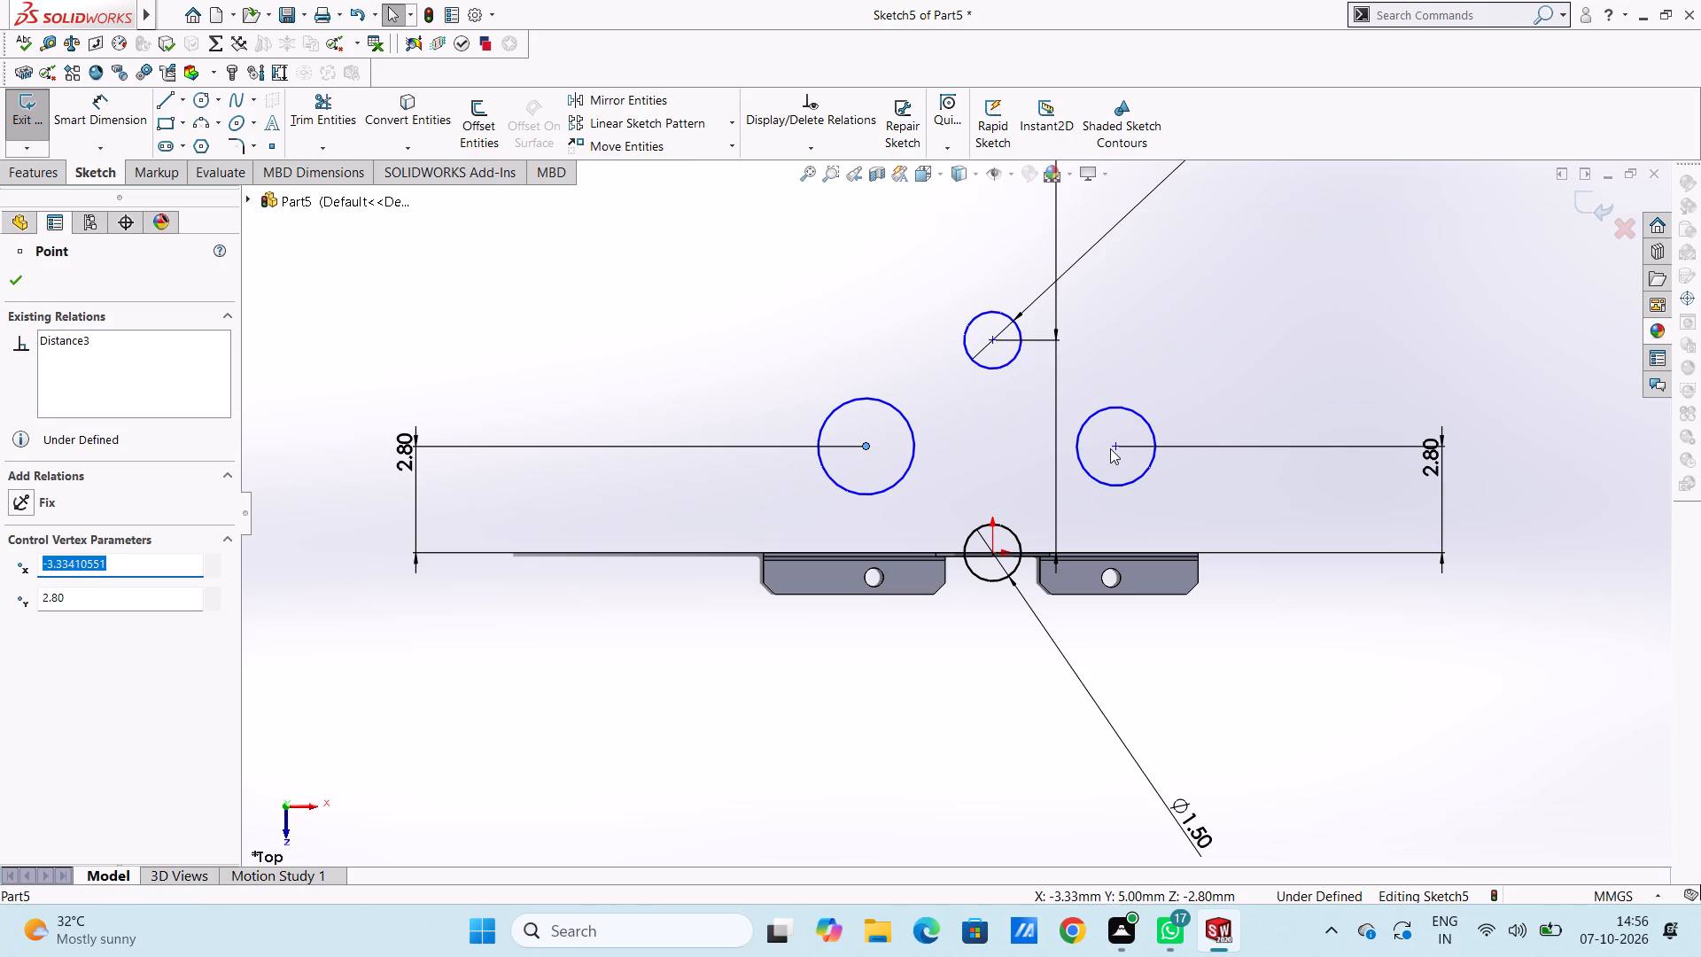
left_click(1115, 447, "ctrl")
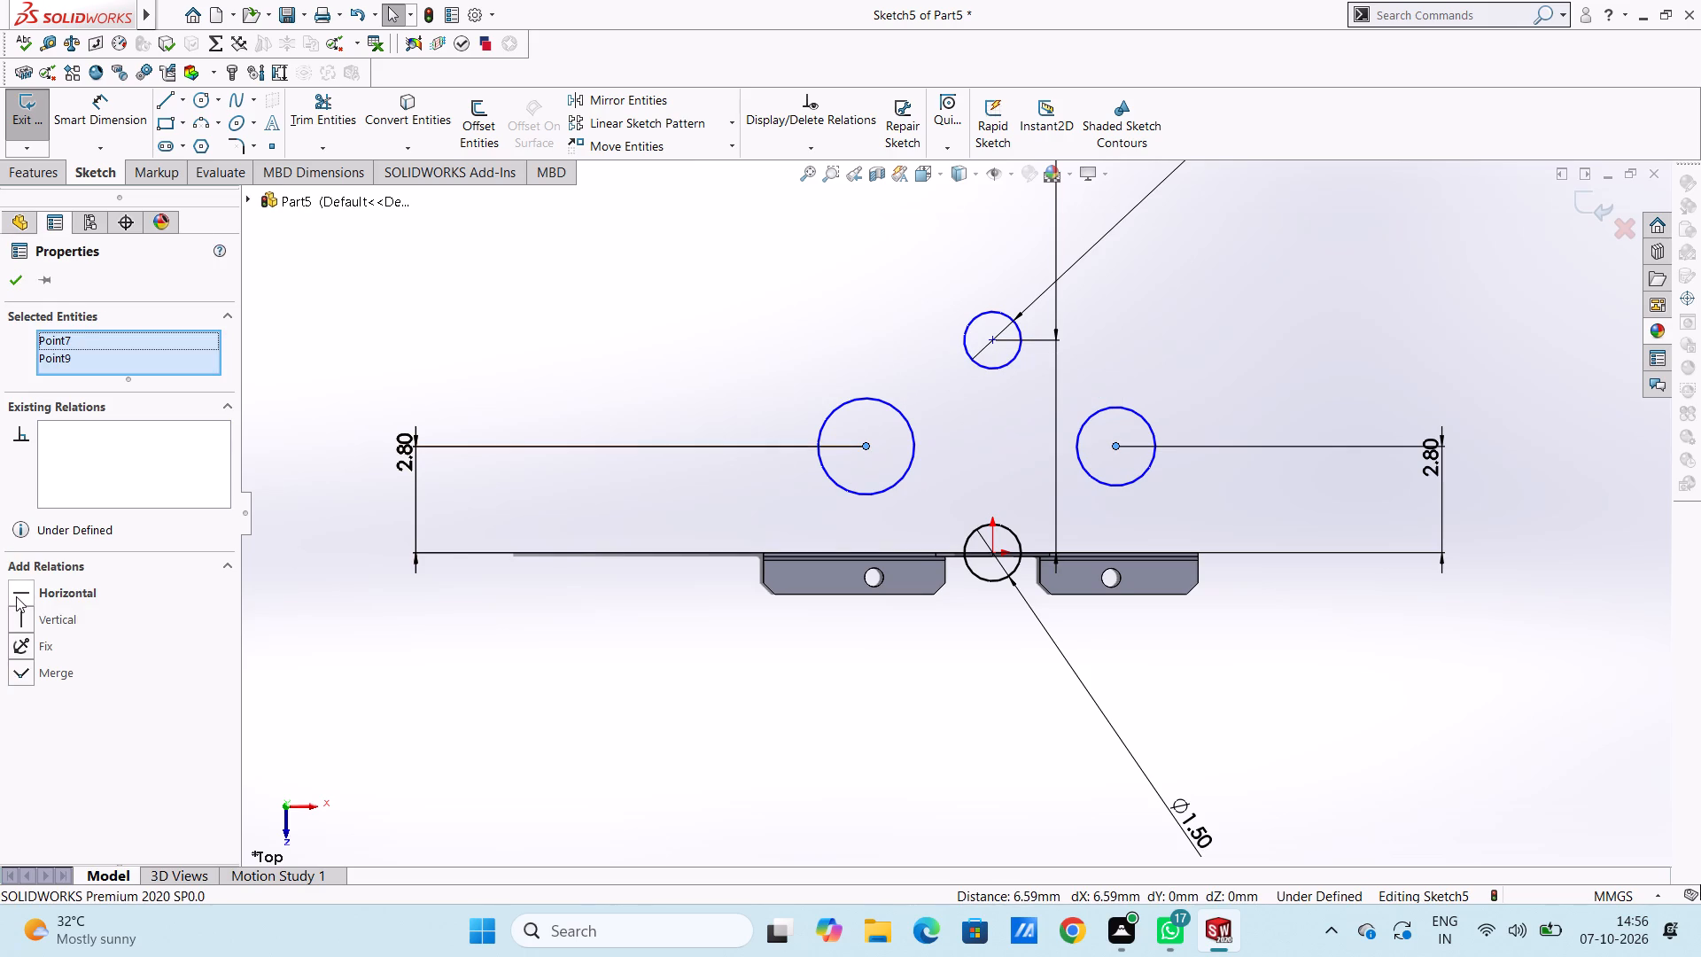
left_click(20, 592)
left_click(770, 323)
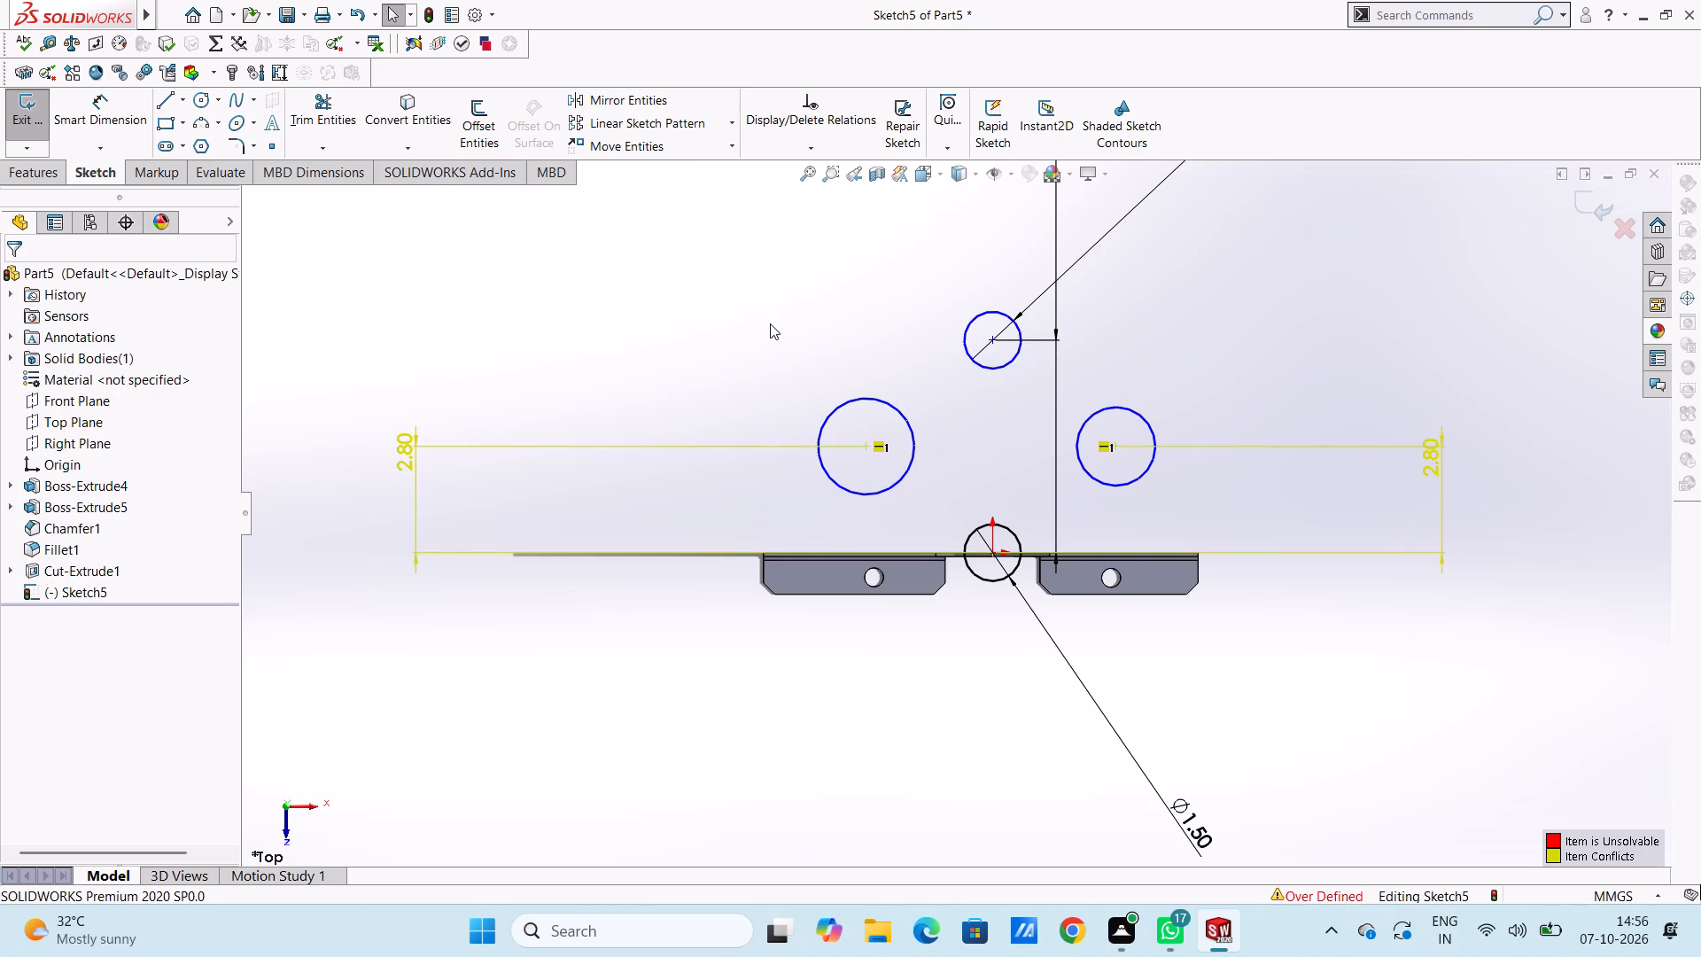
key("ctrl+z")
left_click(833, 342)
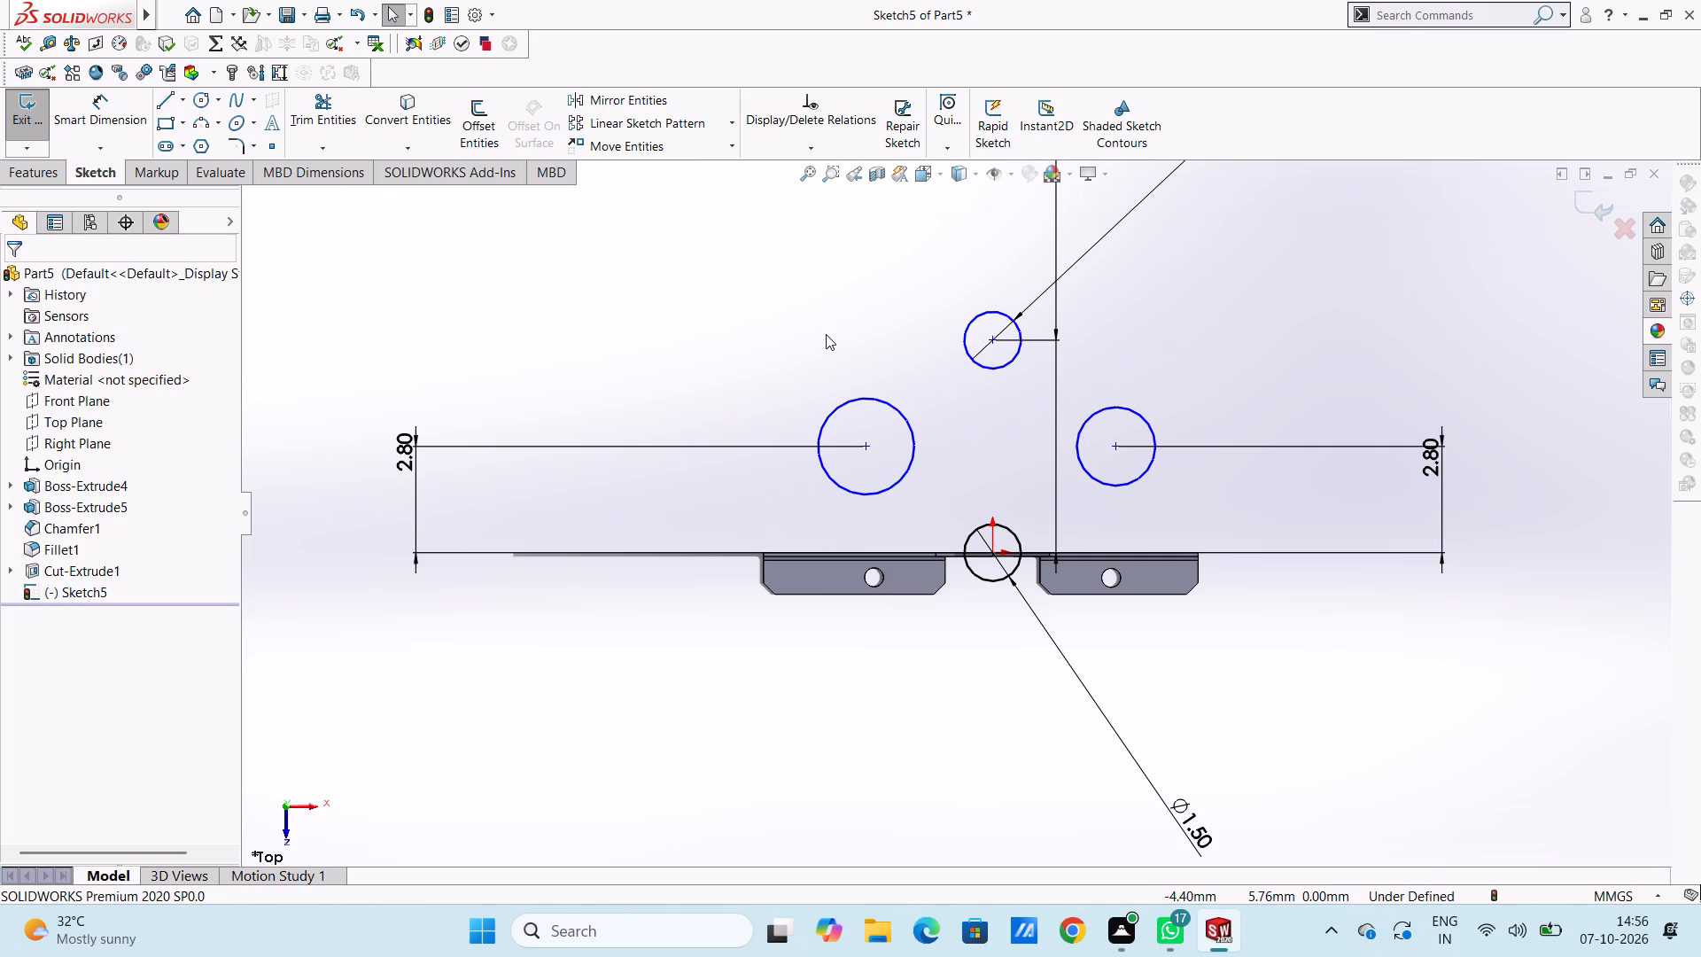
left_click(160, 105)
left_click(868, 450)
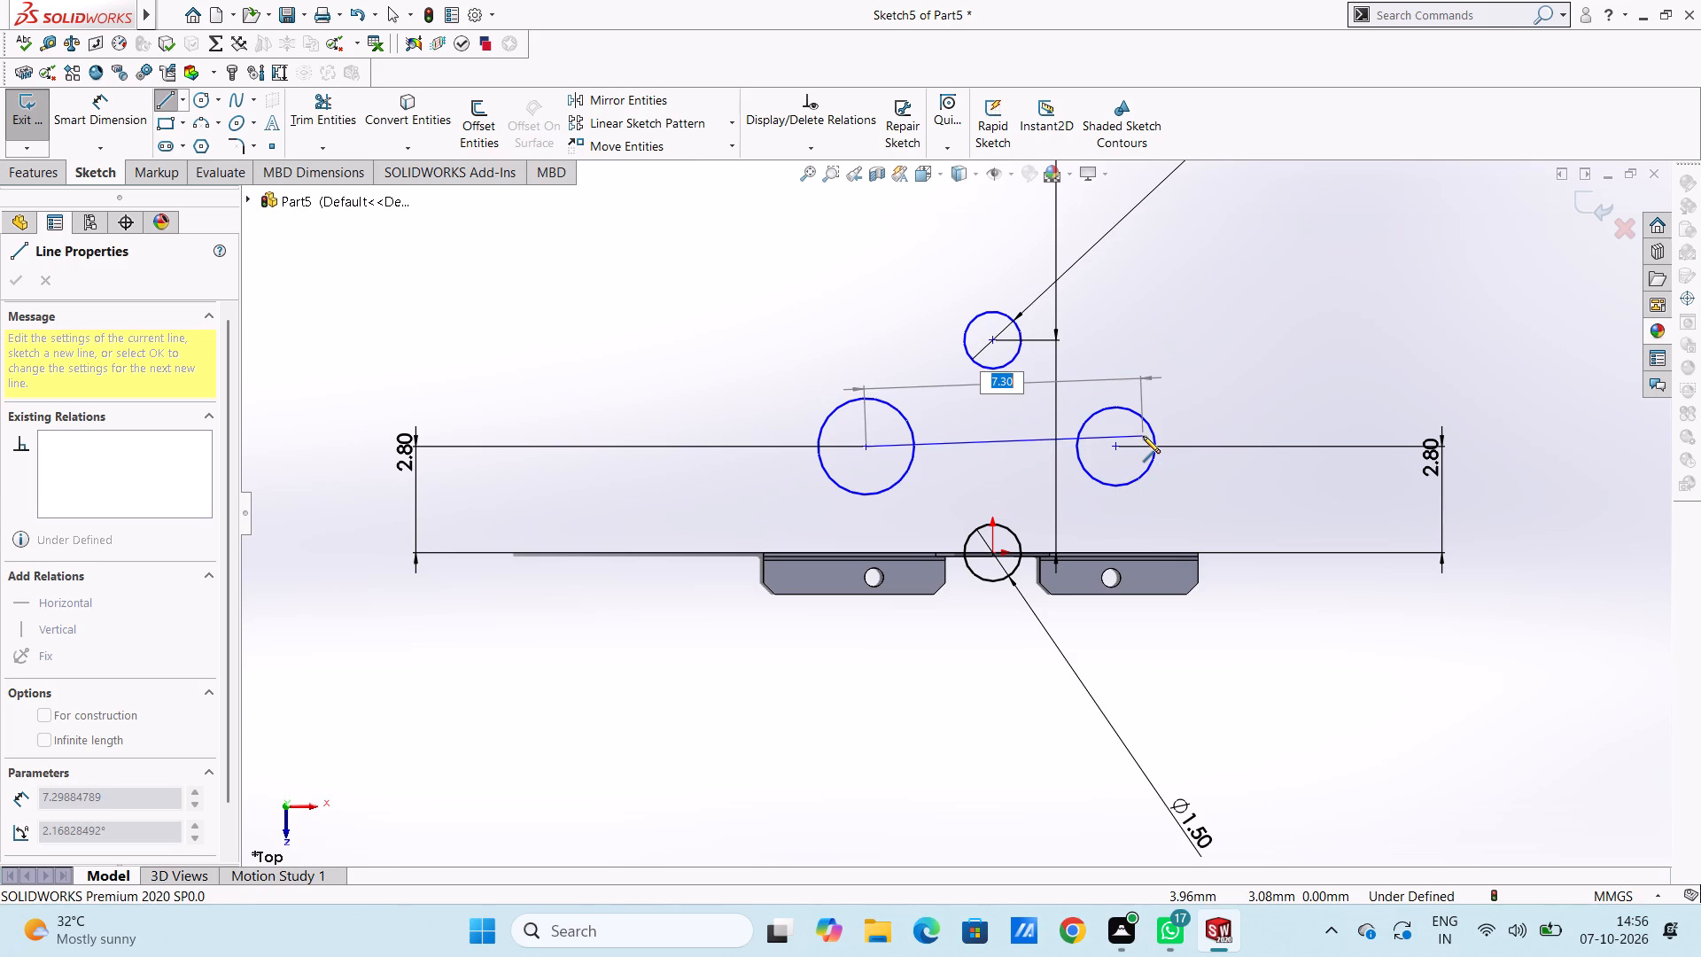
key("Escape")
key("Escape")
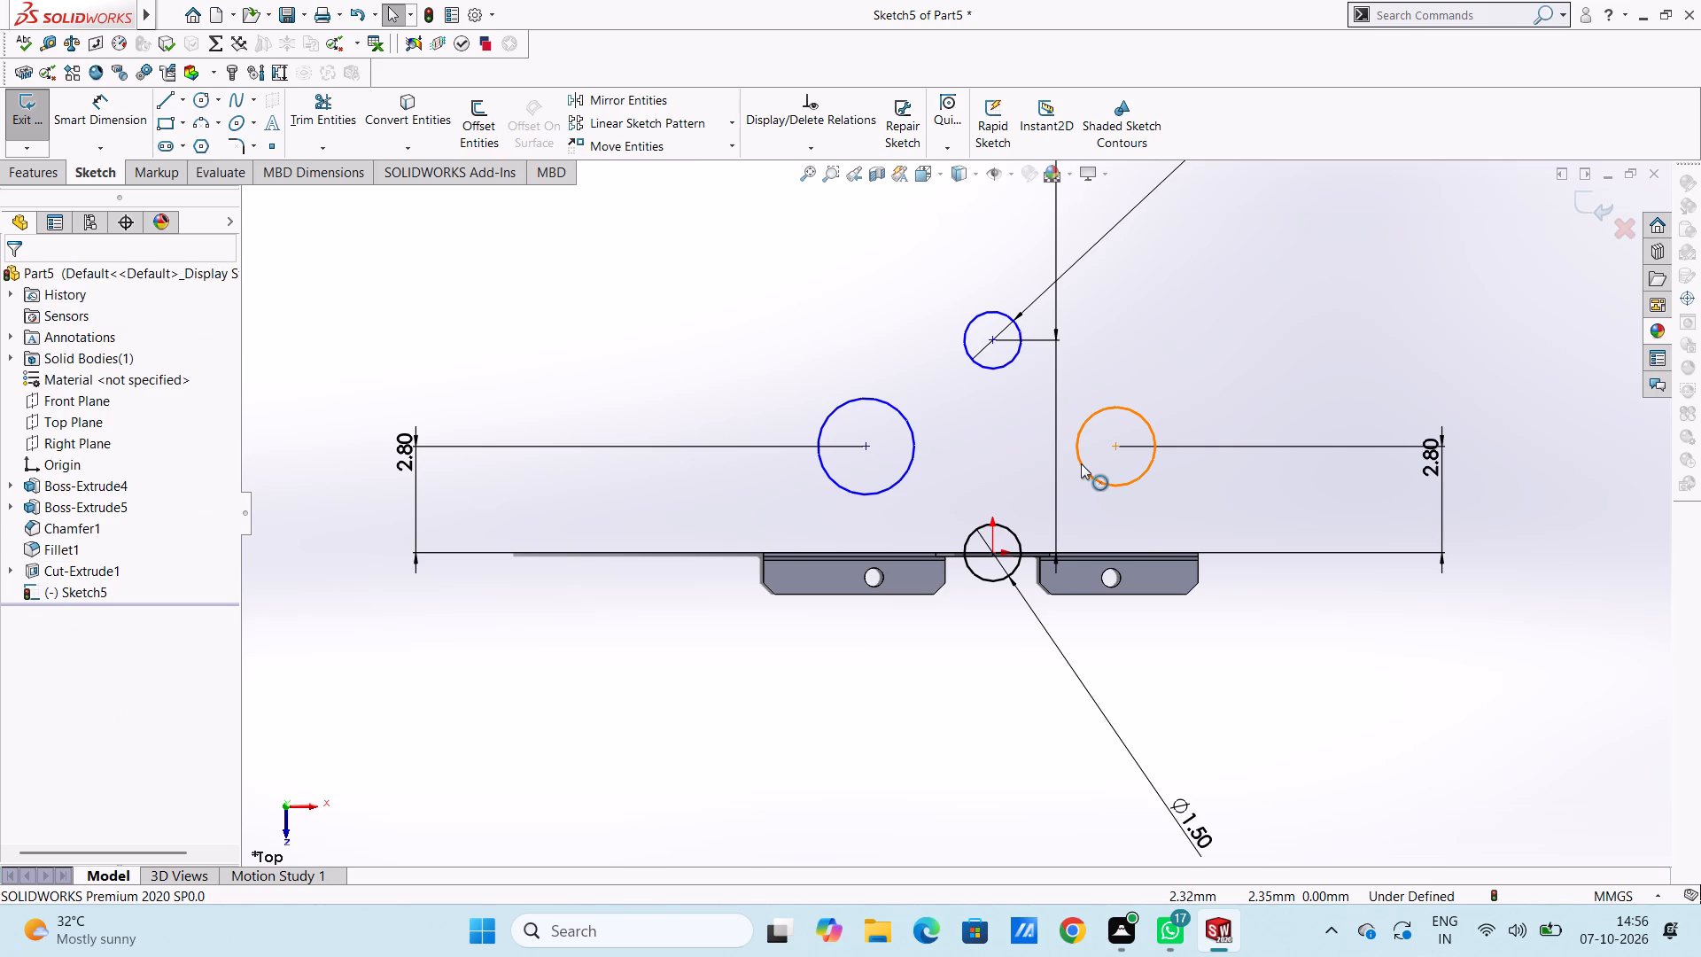
Dimension the left circle with a diameter of 4.5 mm.
left_click(103, 109)
left_click(839, 403)
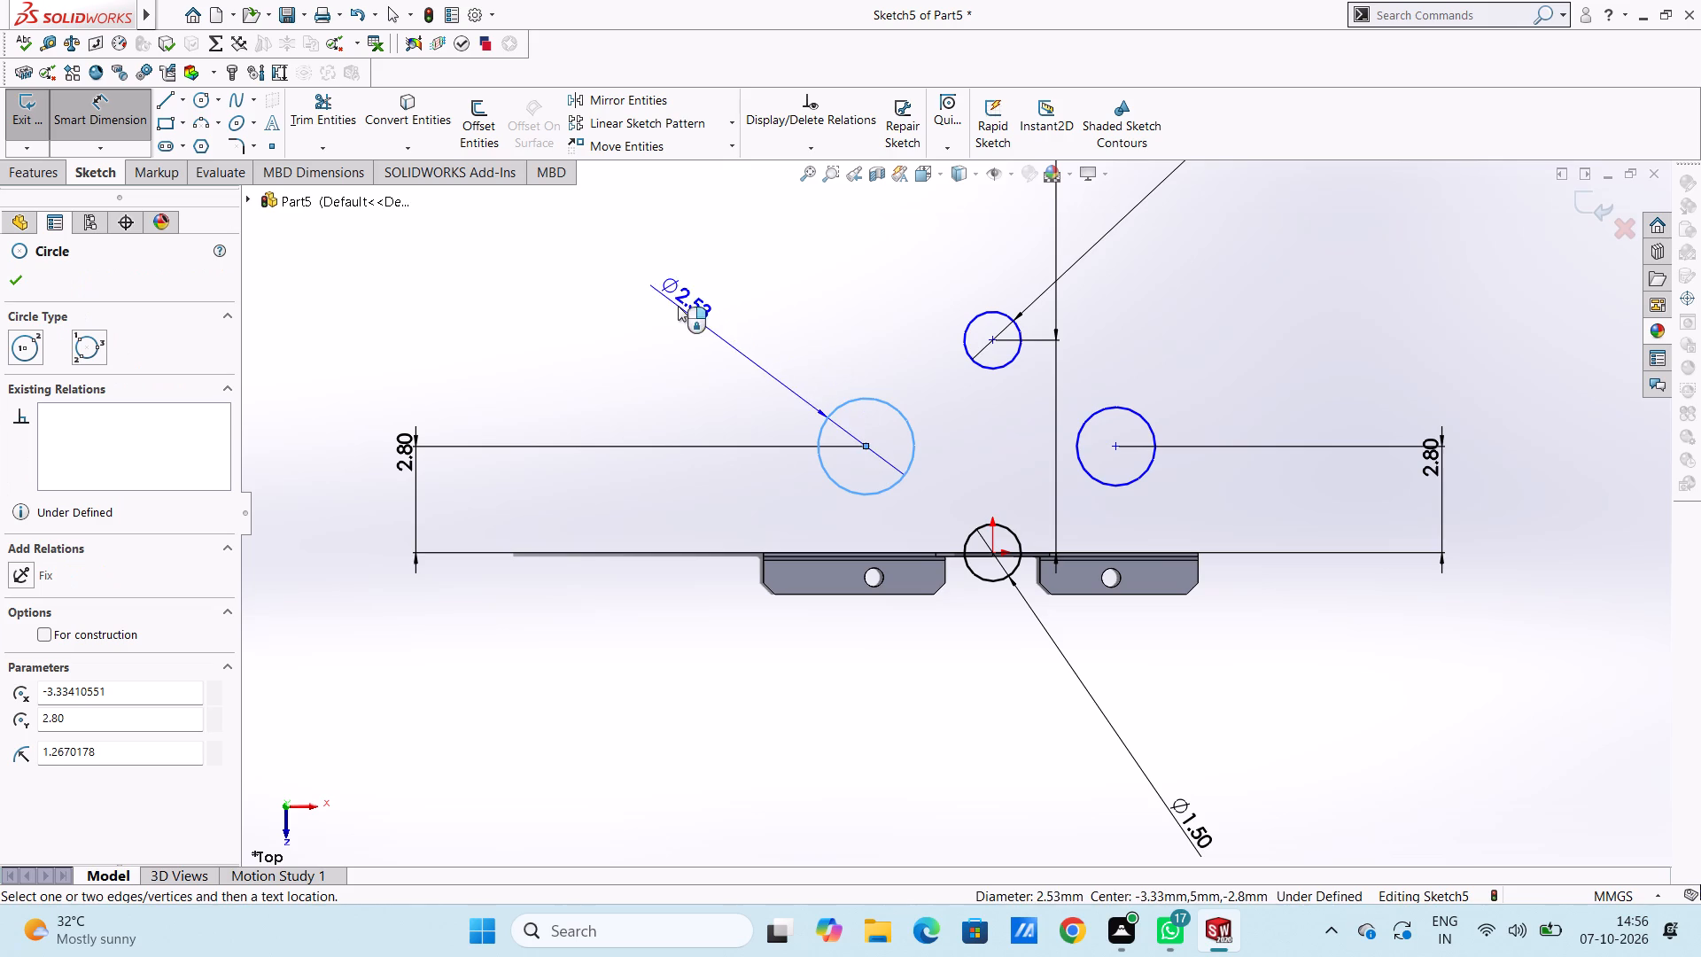
left_click(463, 268)
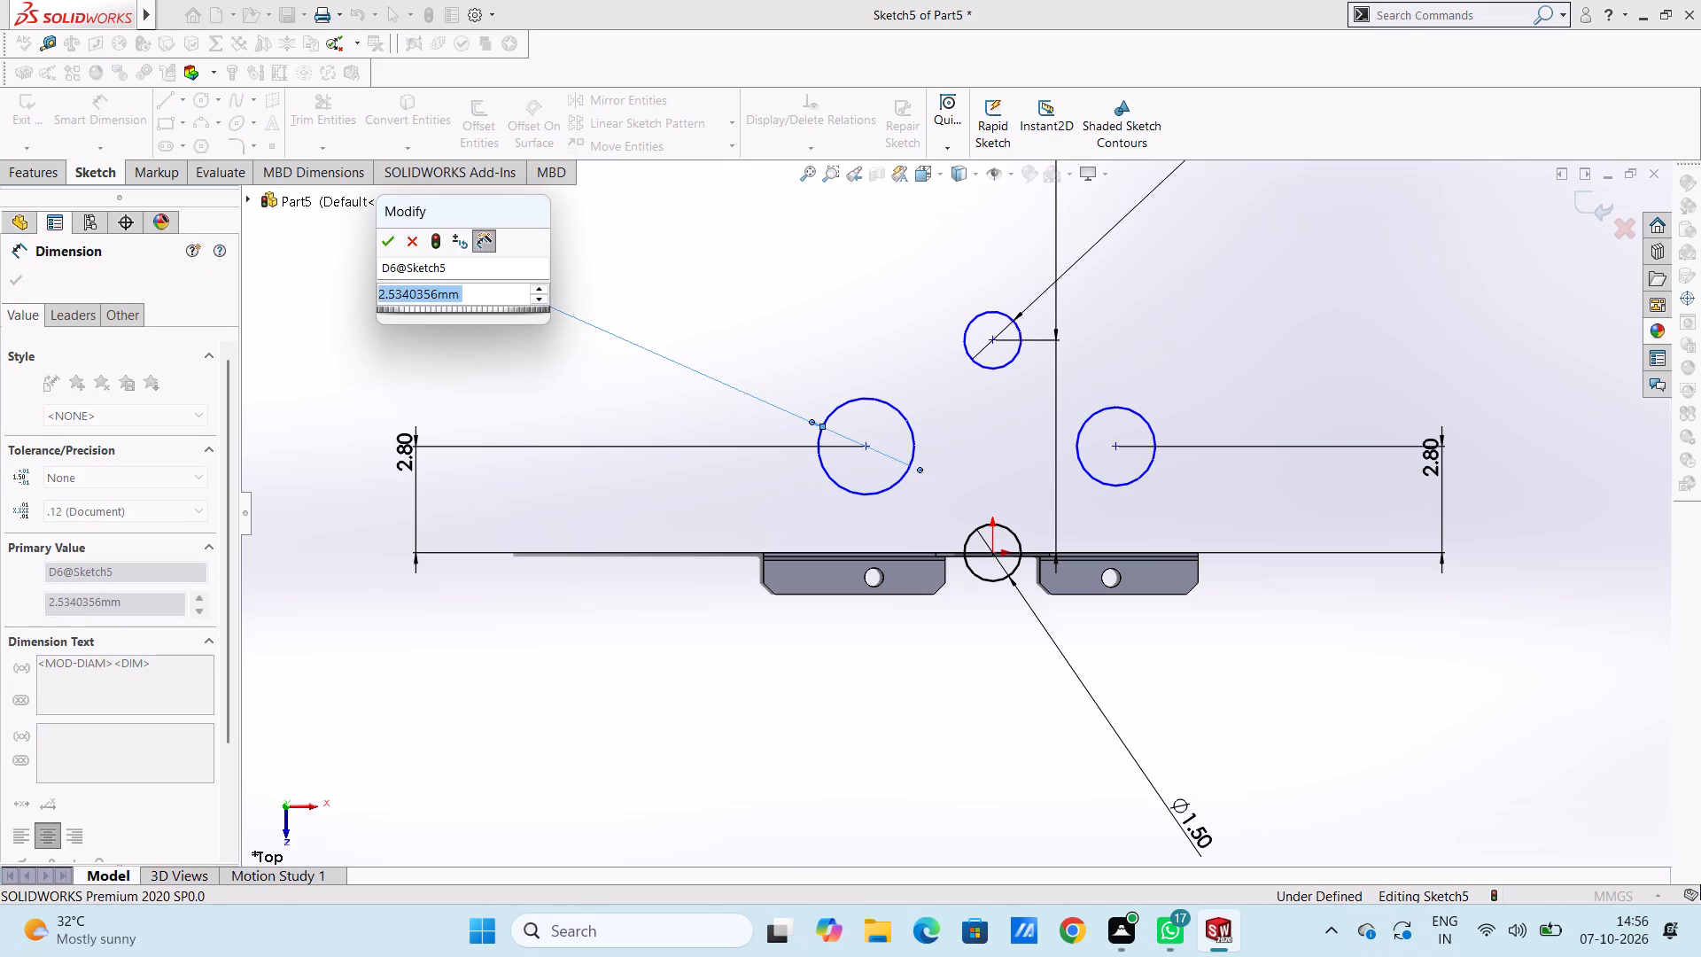
type("4.5")
key("Return")
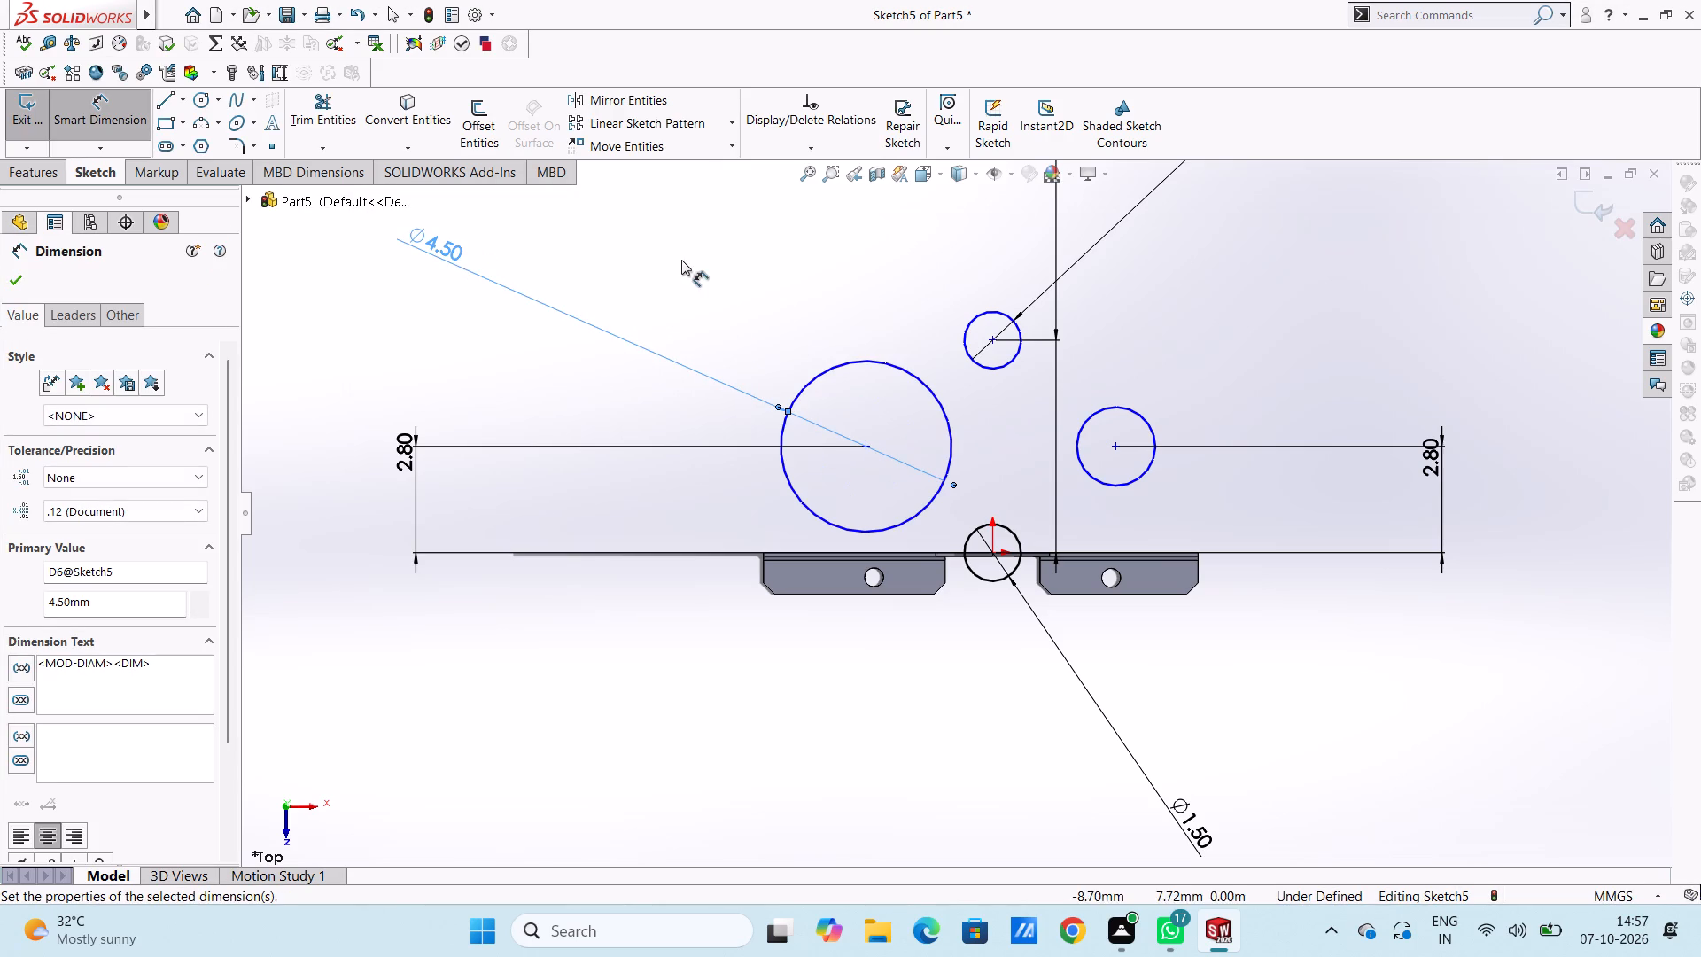
left_click(661, 258)
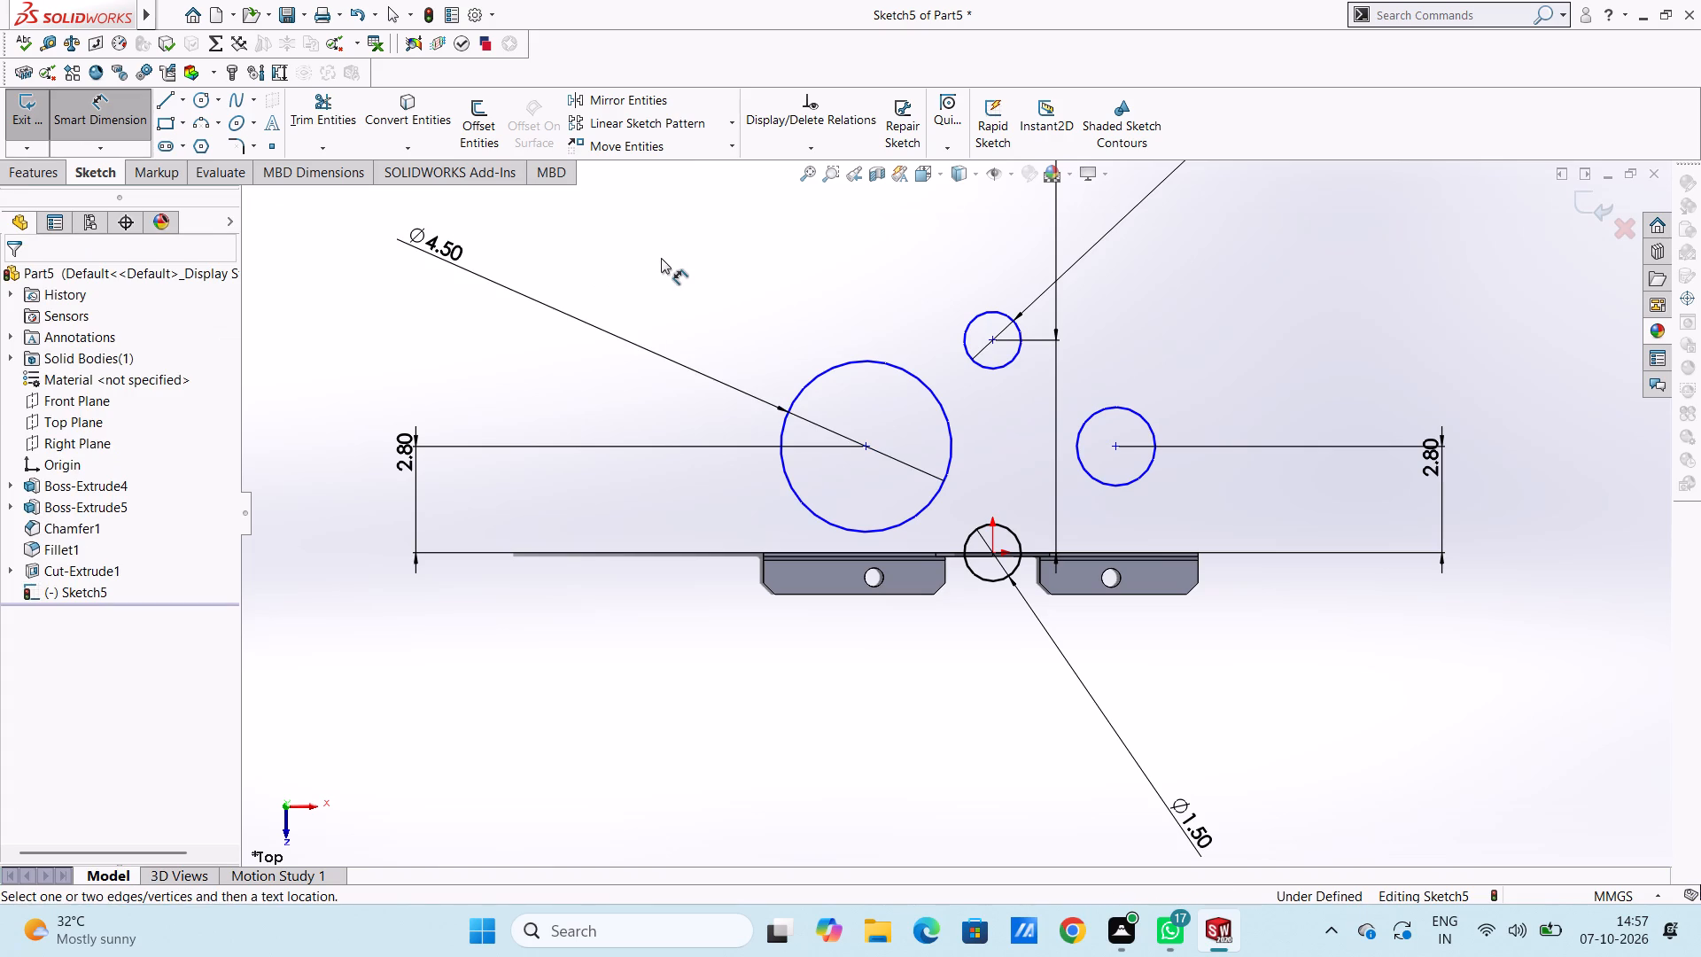
Dimension the right circle with a diameter of 4.5 mm.
left_click(1132, 409)
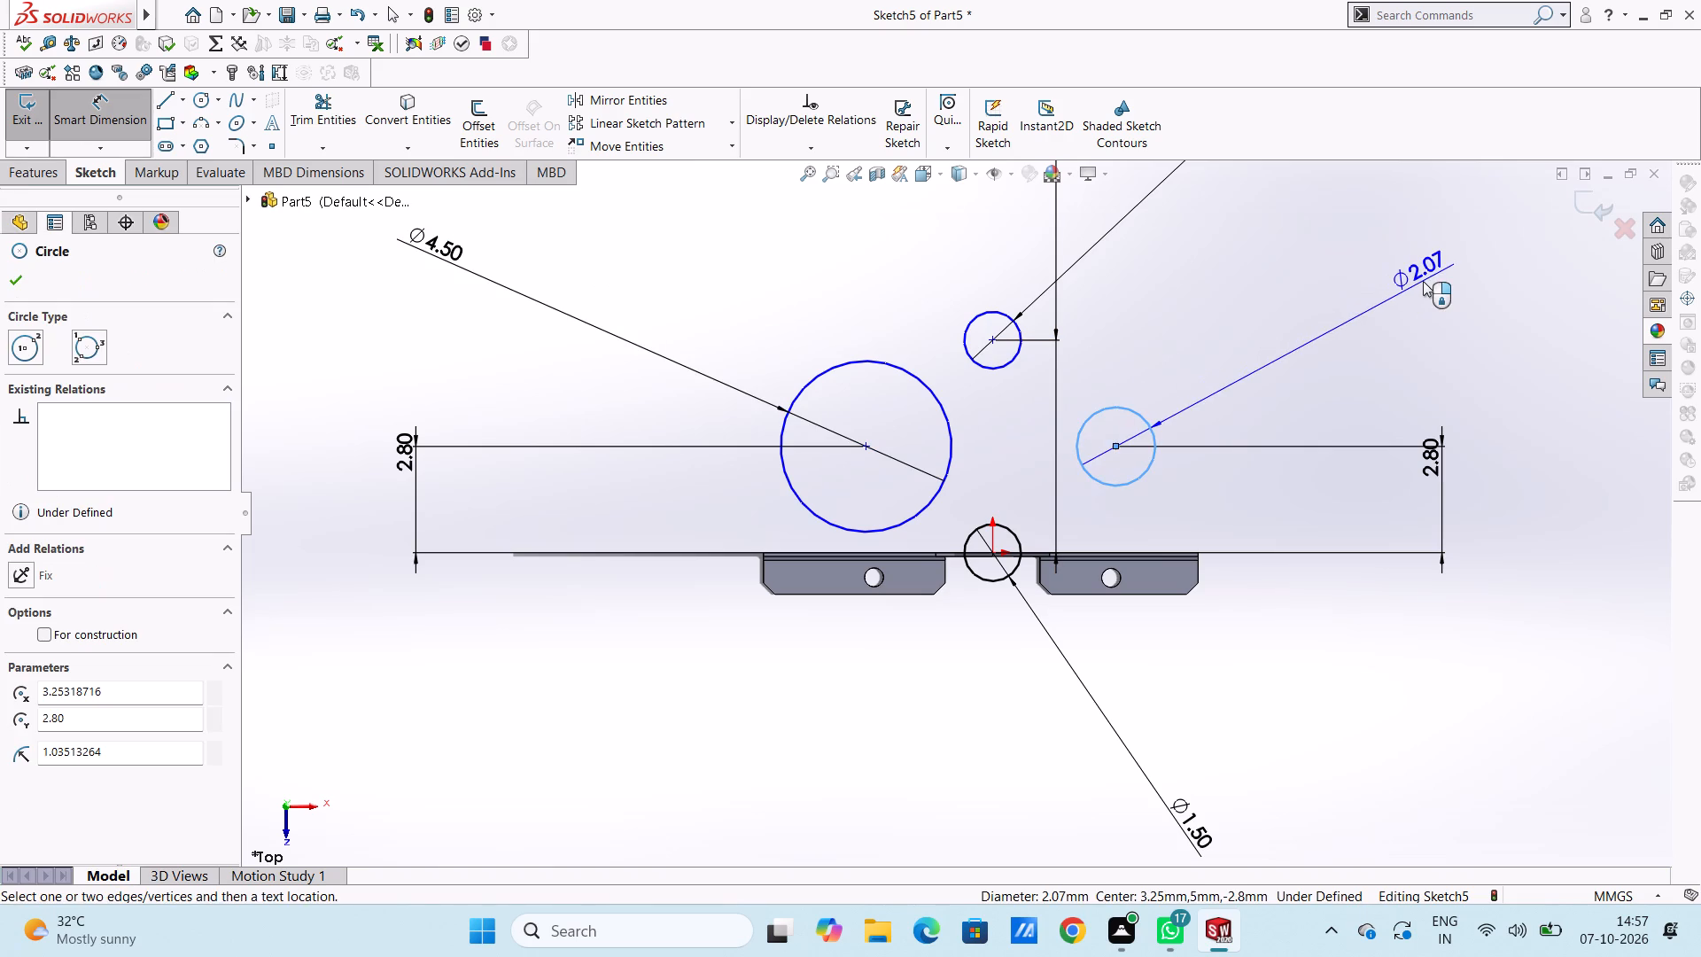
left_click(1474, 213)
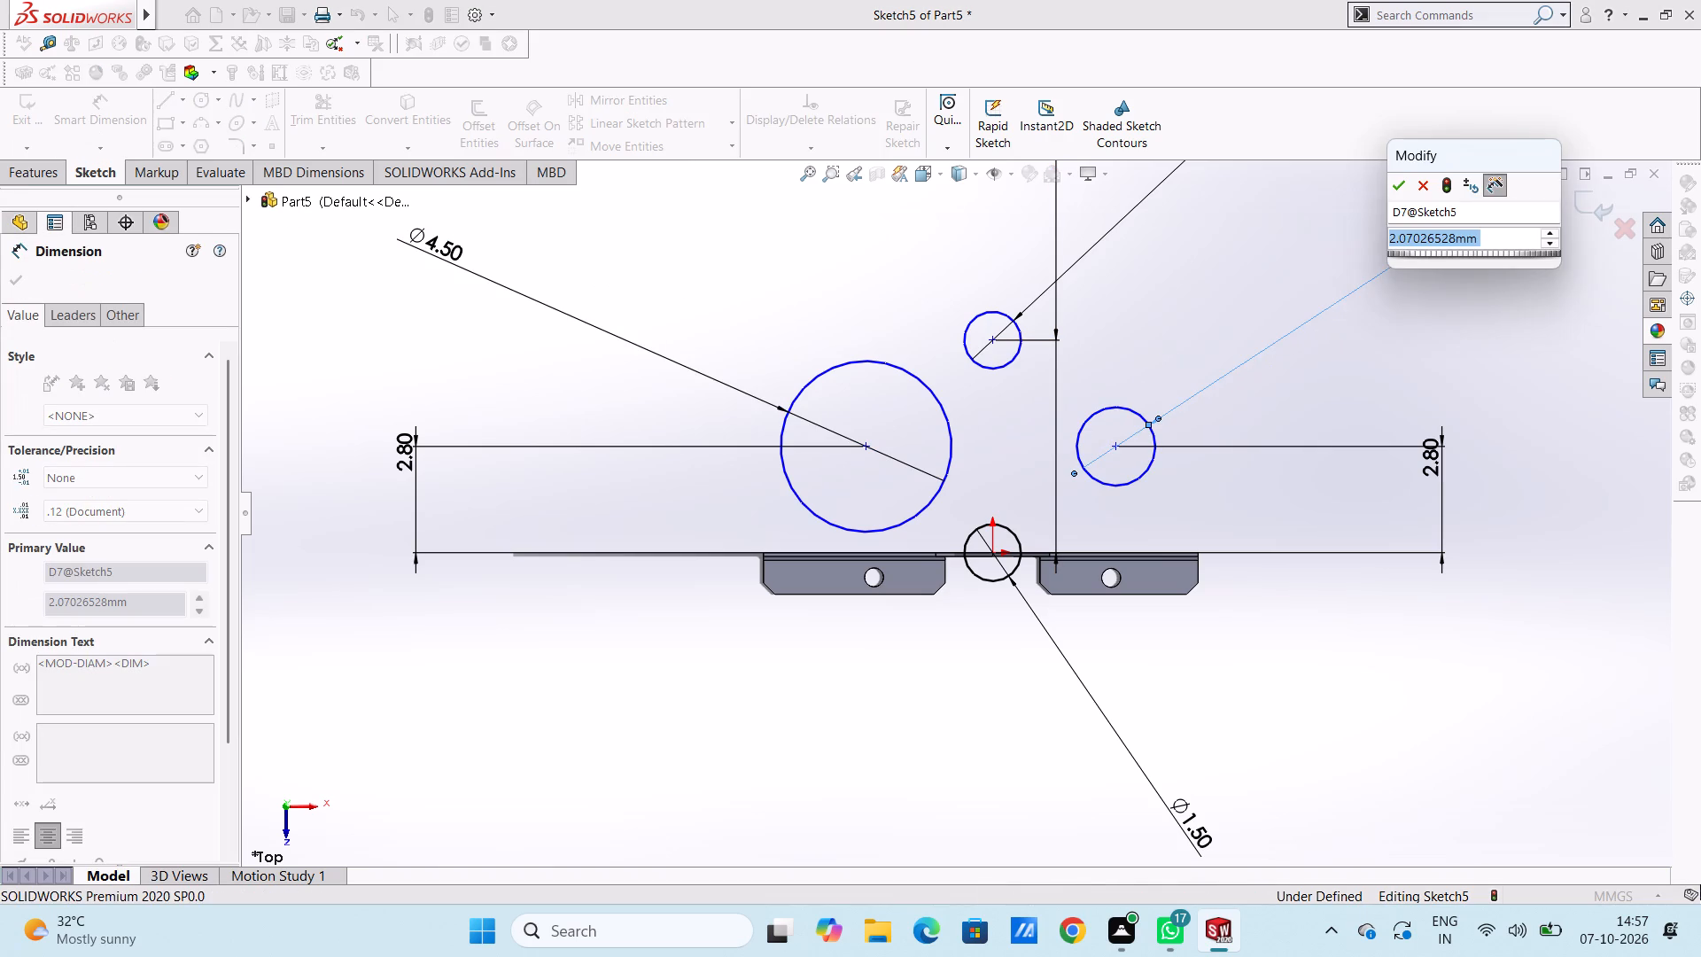
type("4.5")
key("Return")
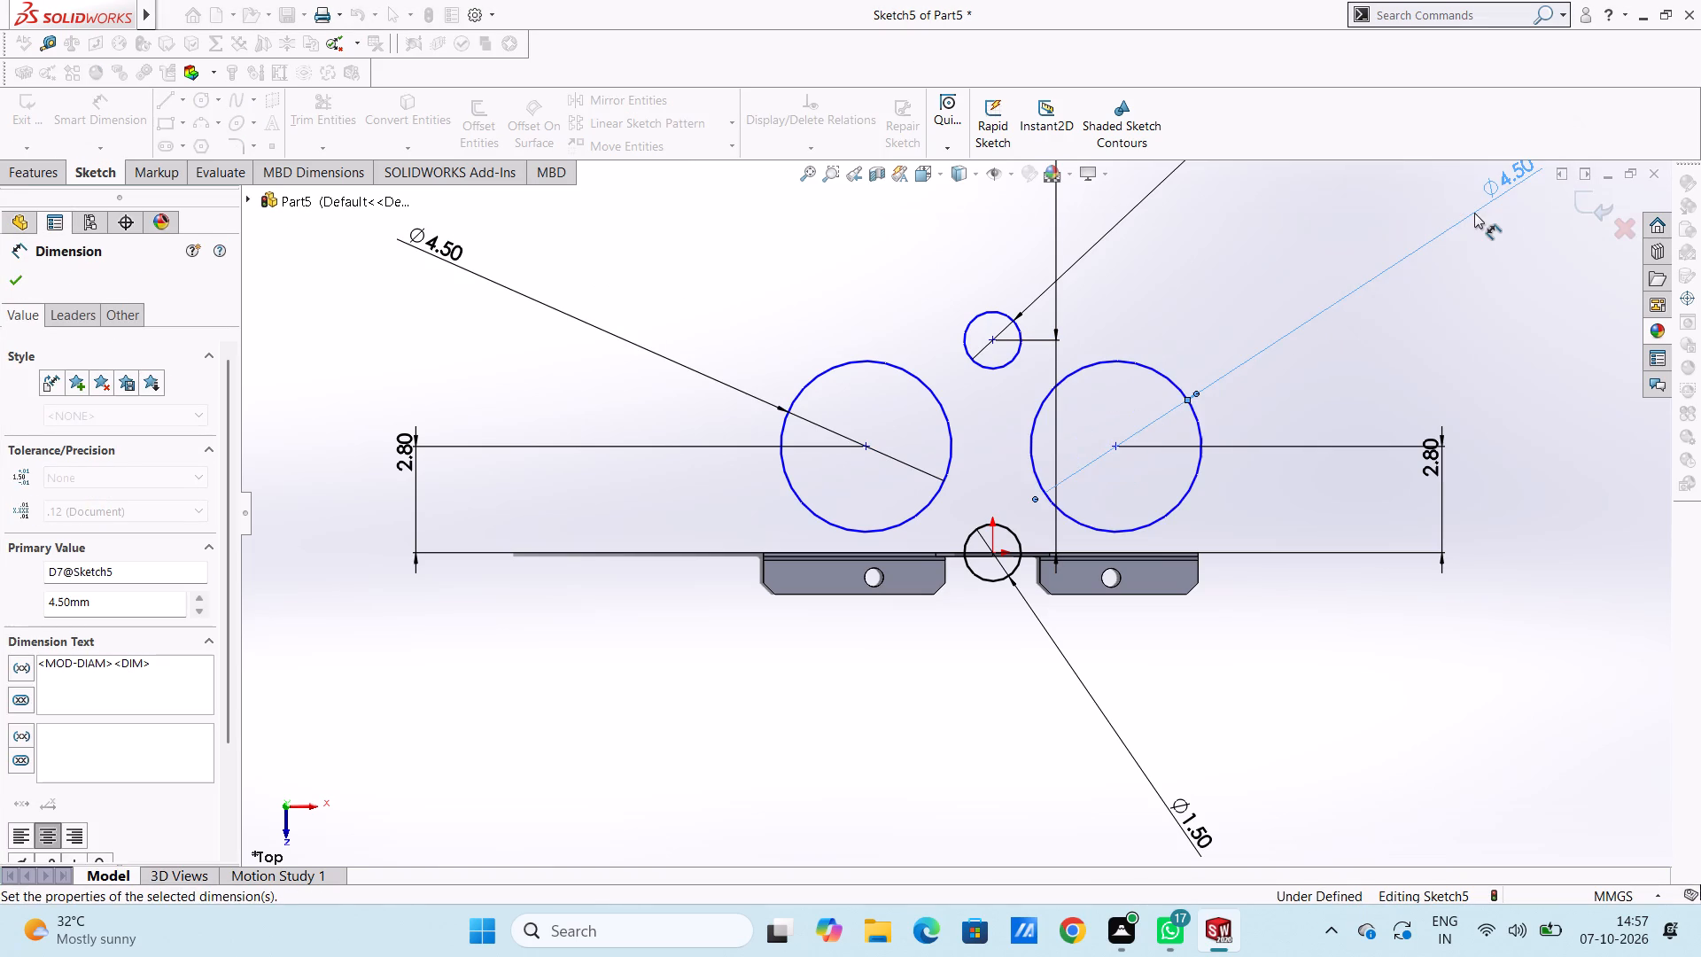
left_click(1134, 325)
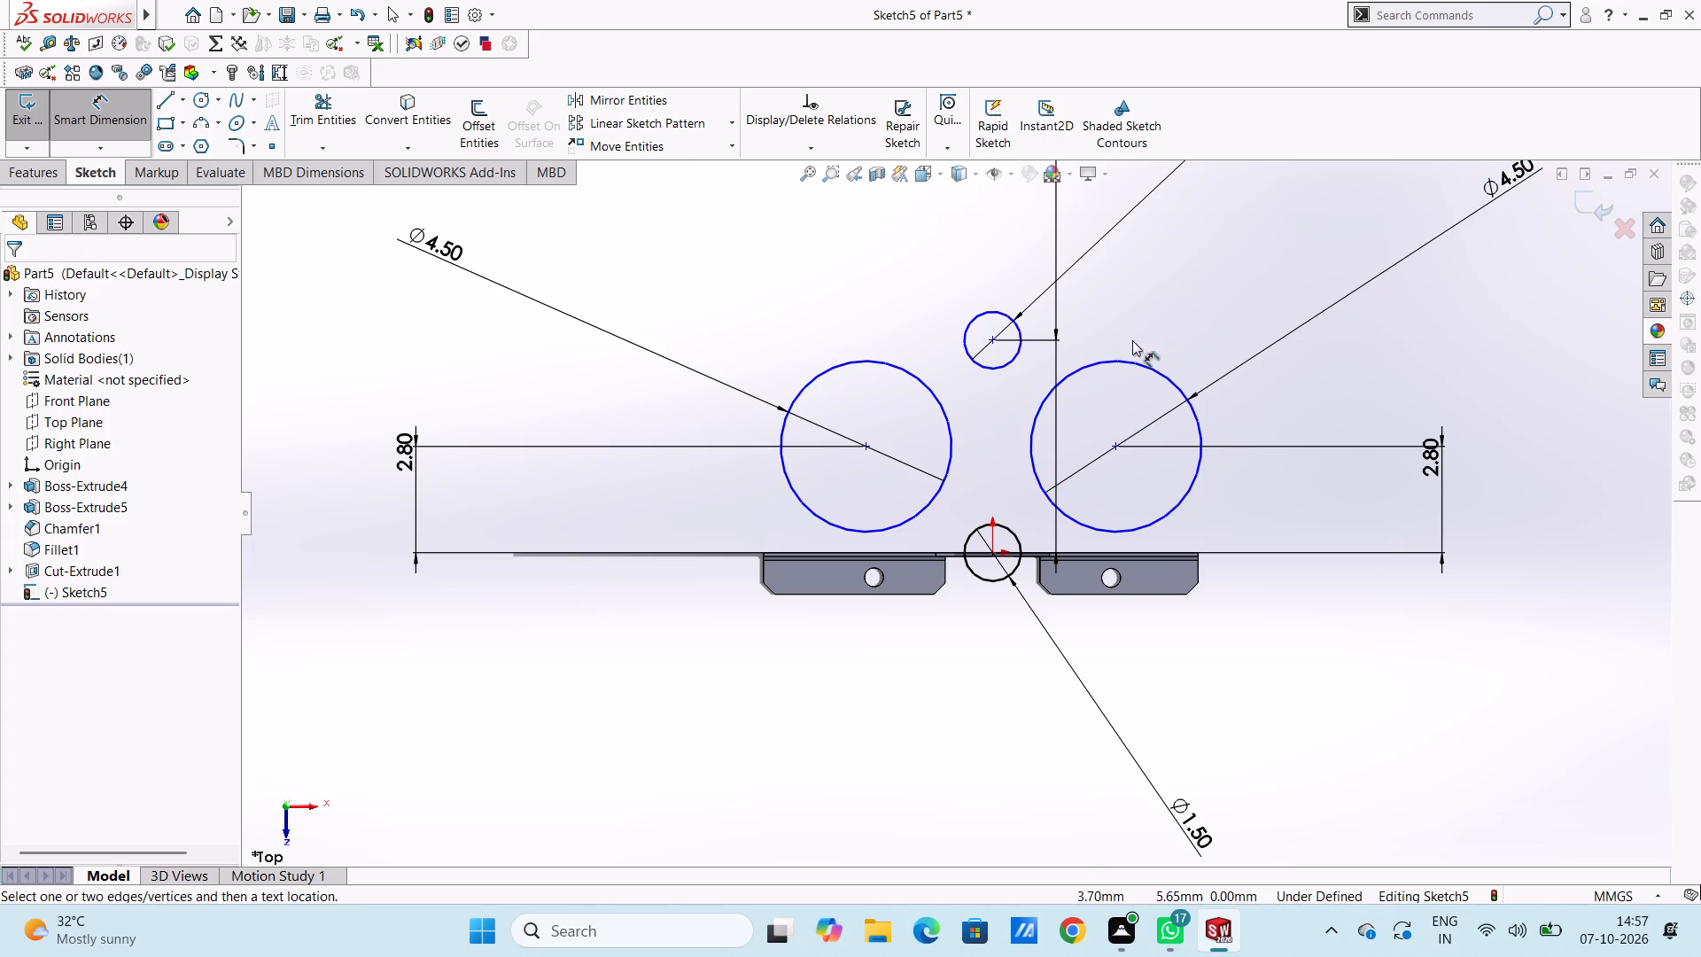
scroll(1096, 408, "up", 3)
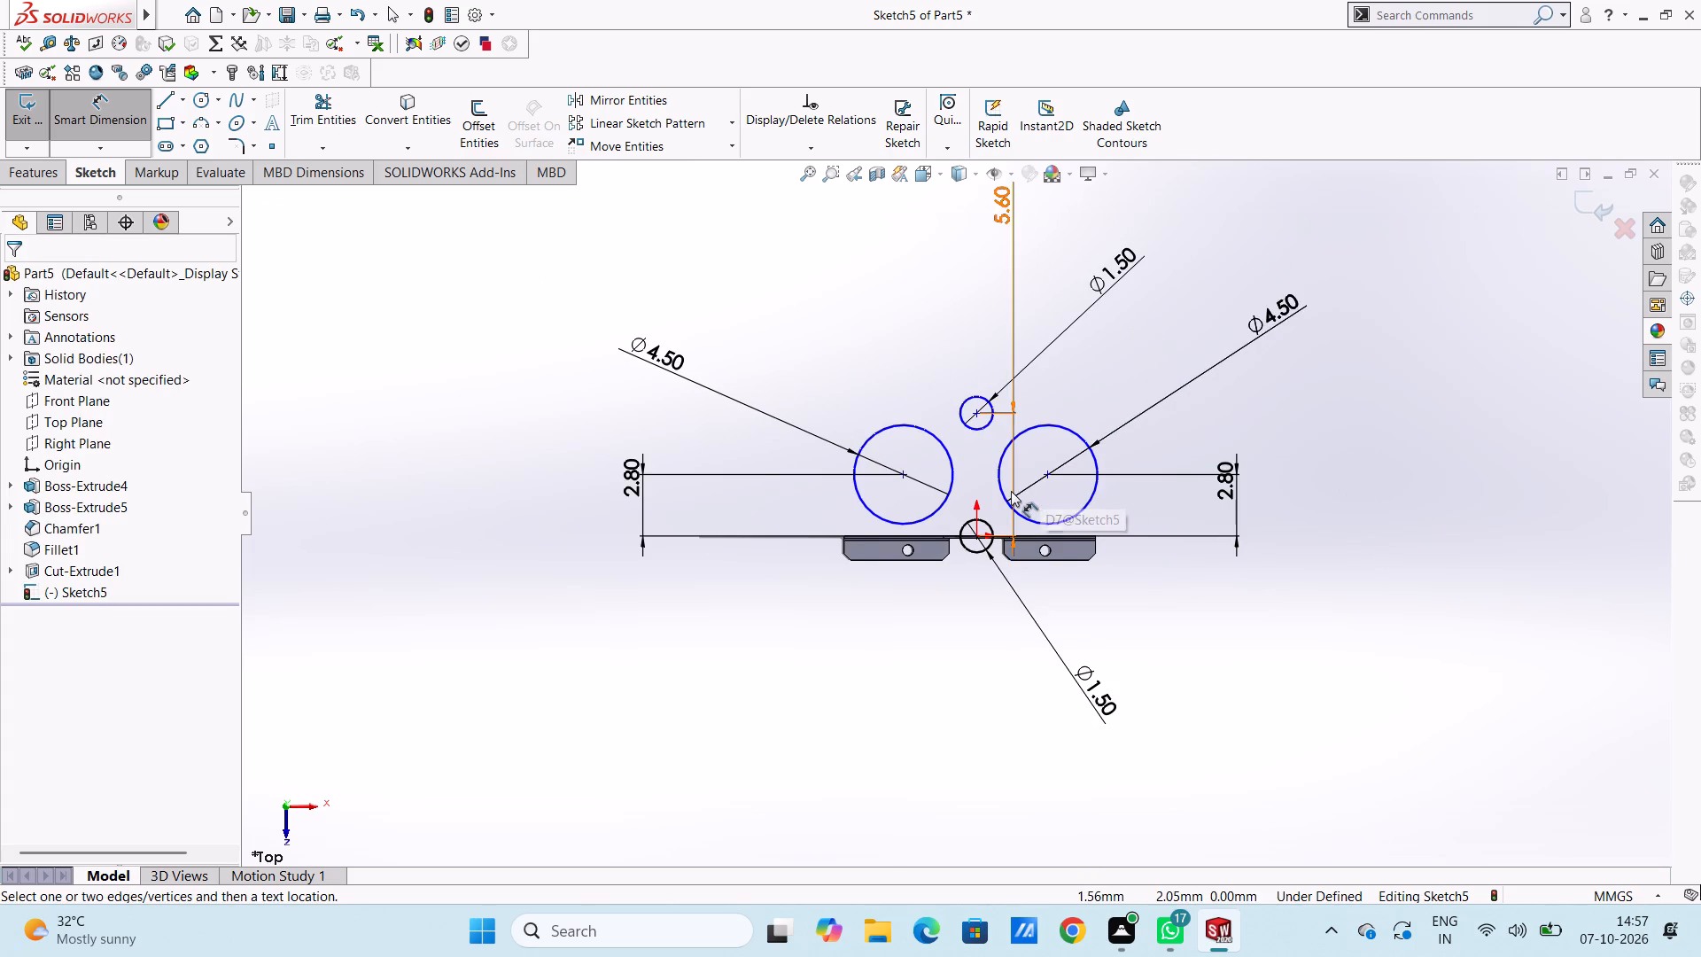
scroll(1011, 491, "down", 2)
scroll(997, 483, "up", 2)
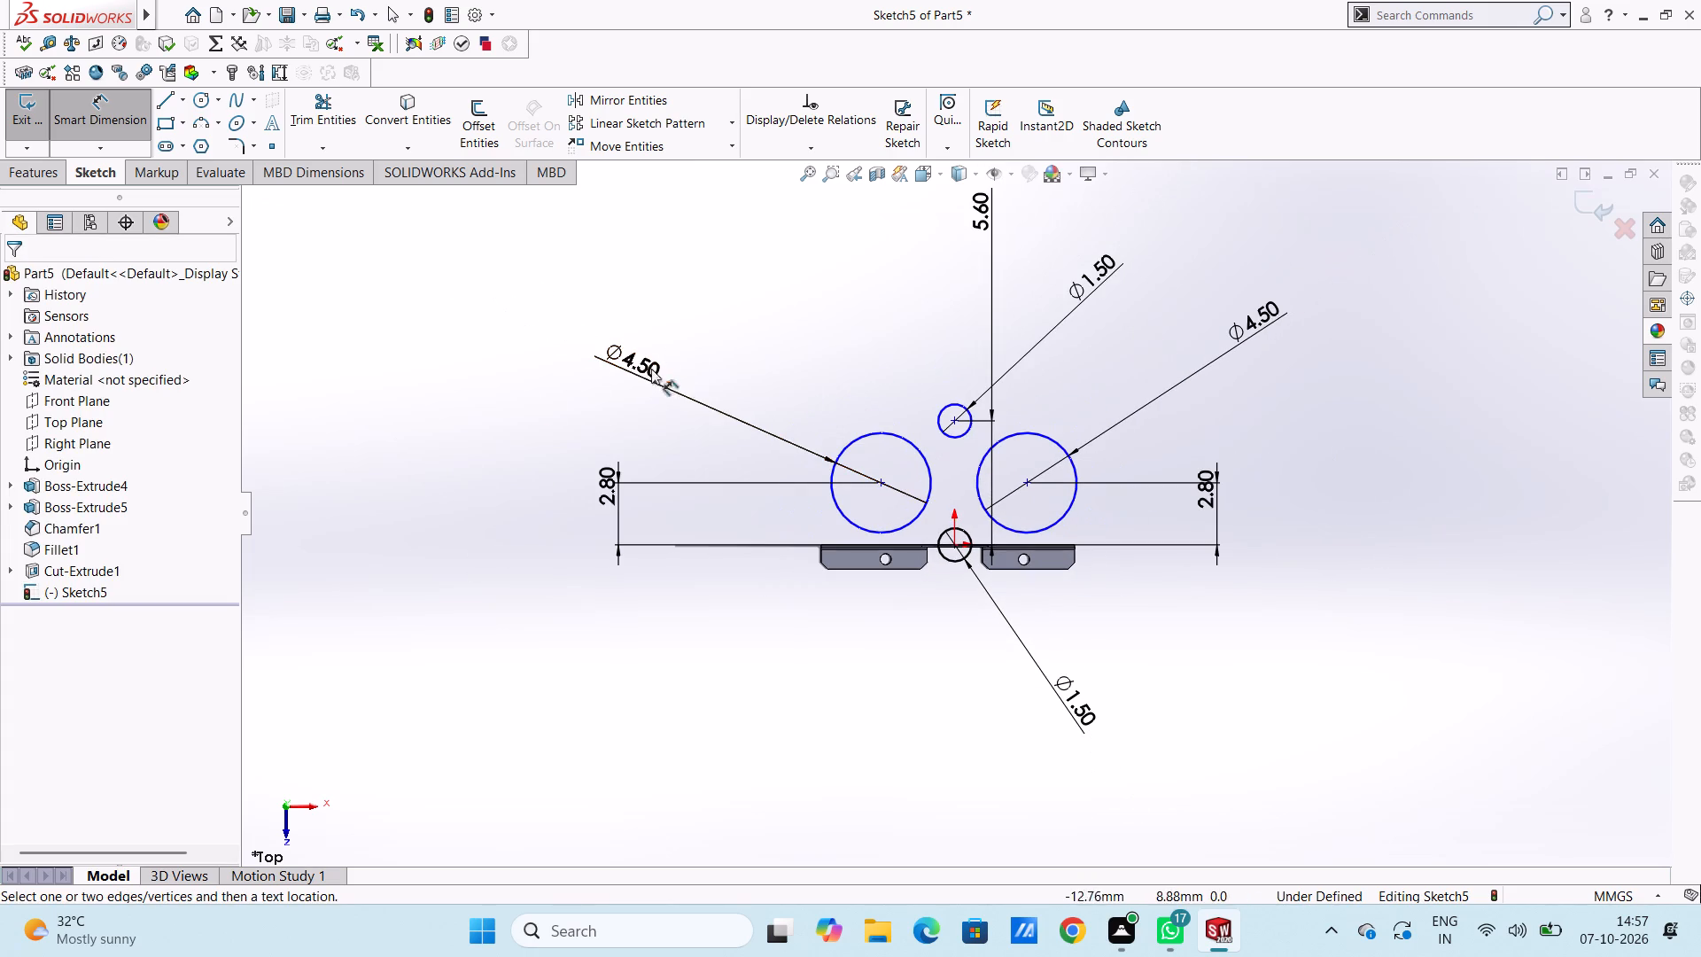
left_click(128, 129)
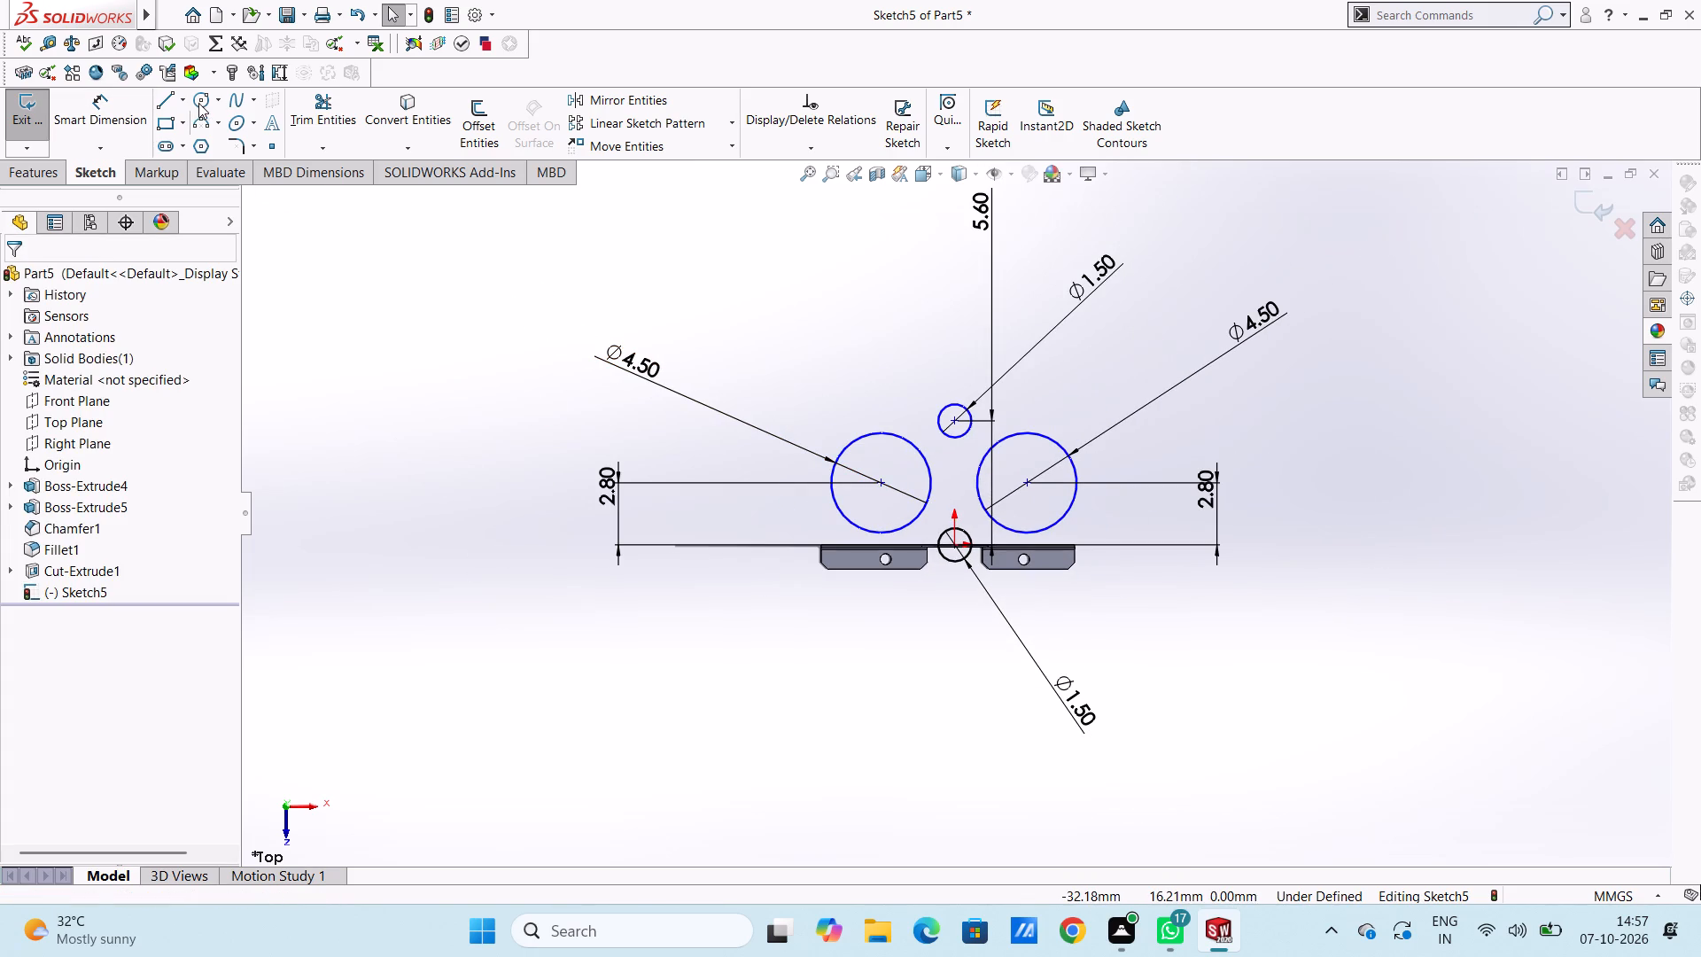
Sketch a larger concentric circle around each of the two 4.5 mm circles, each with a radius of about 2.7 mm.
left_click(198, 103)
left_click(882, 485)
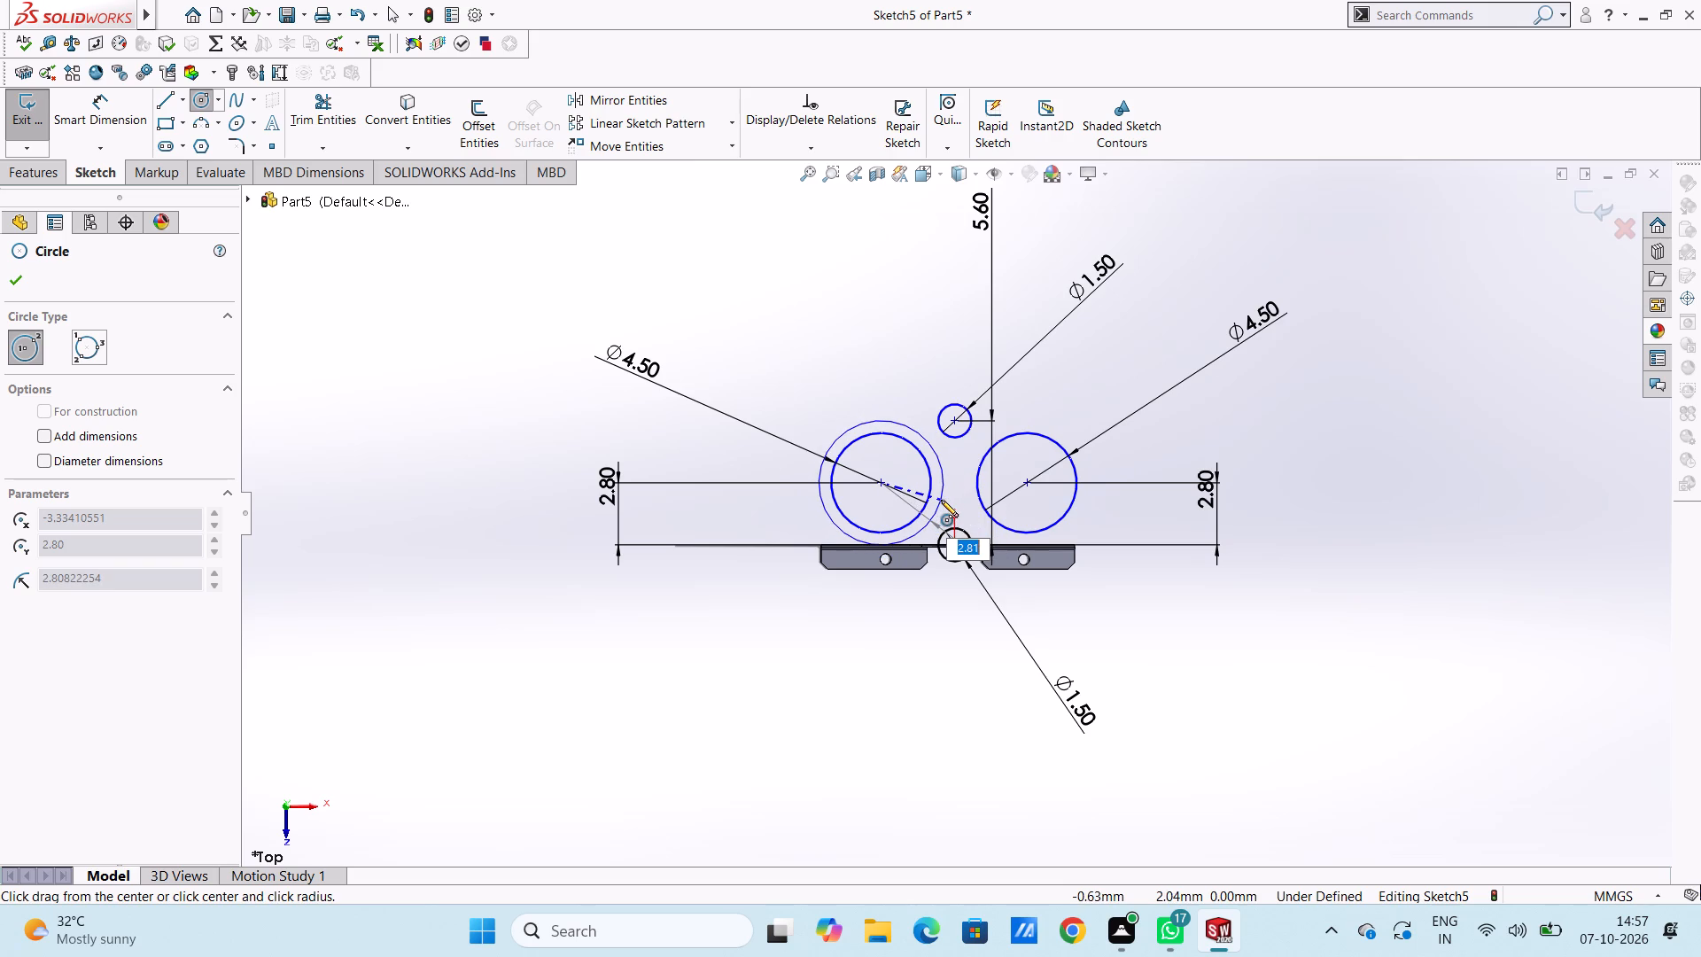
scroll(941, 500, "down", 4)
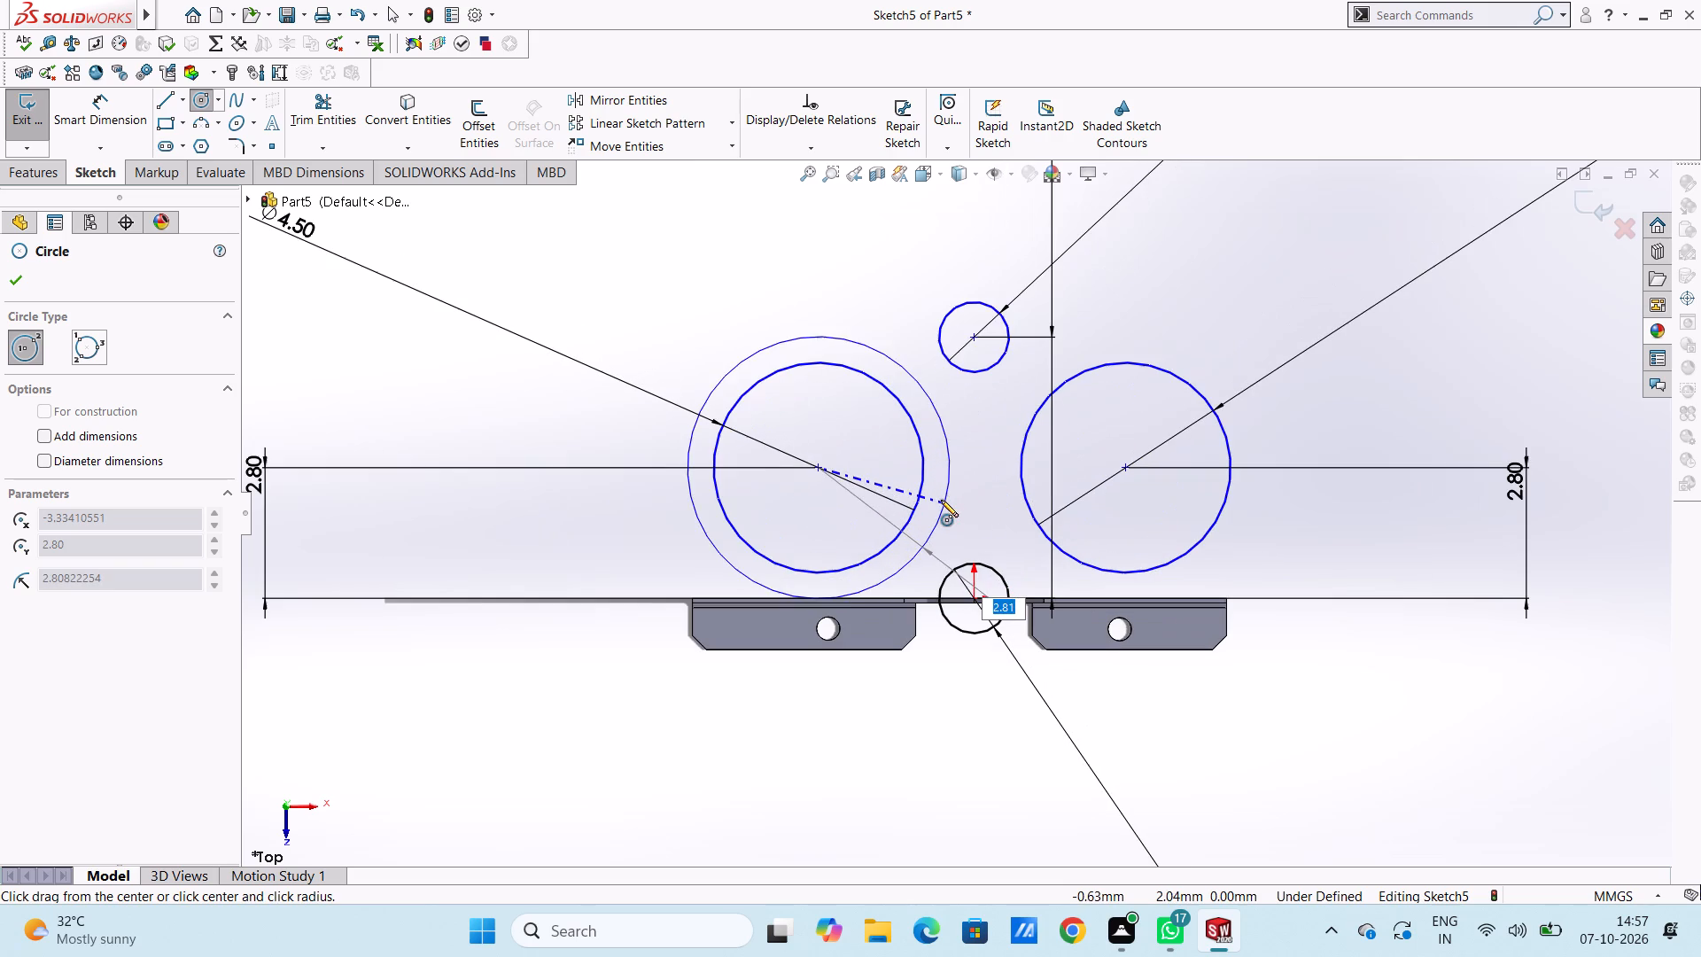
scroll(959, 527, "down", 6)
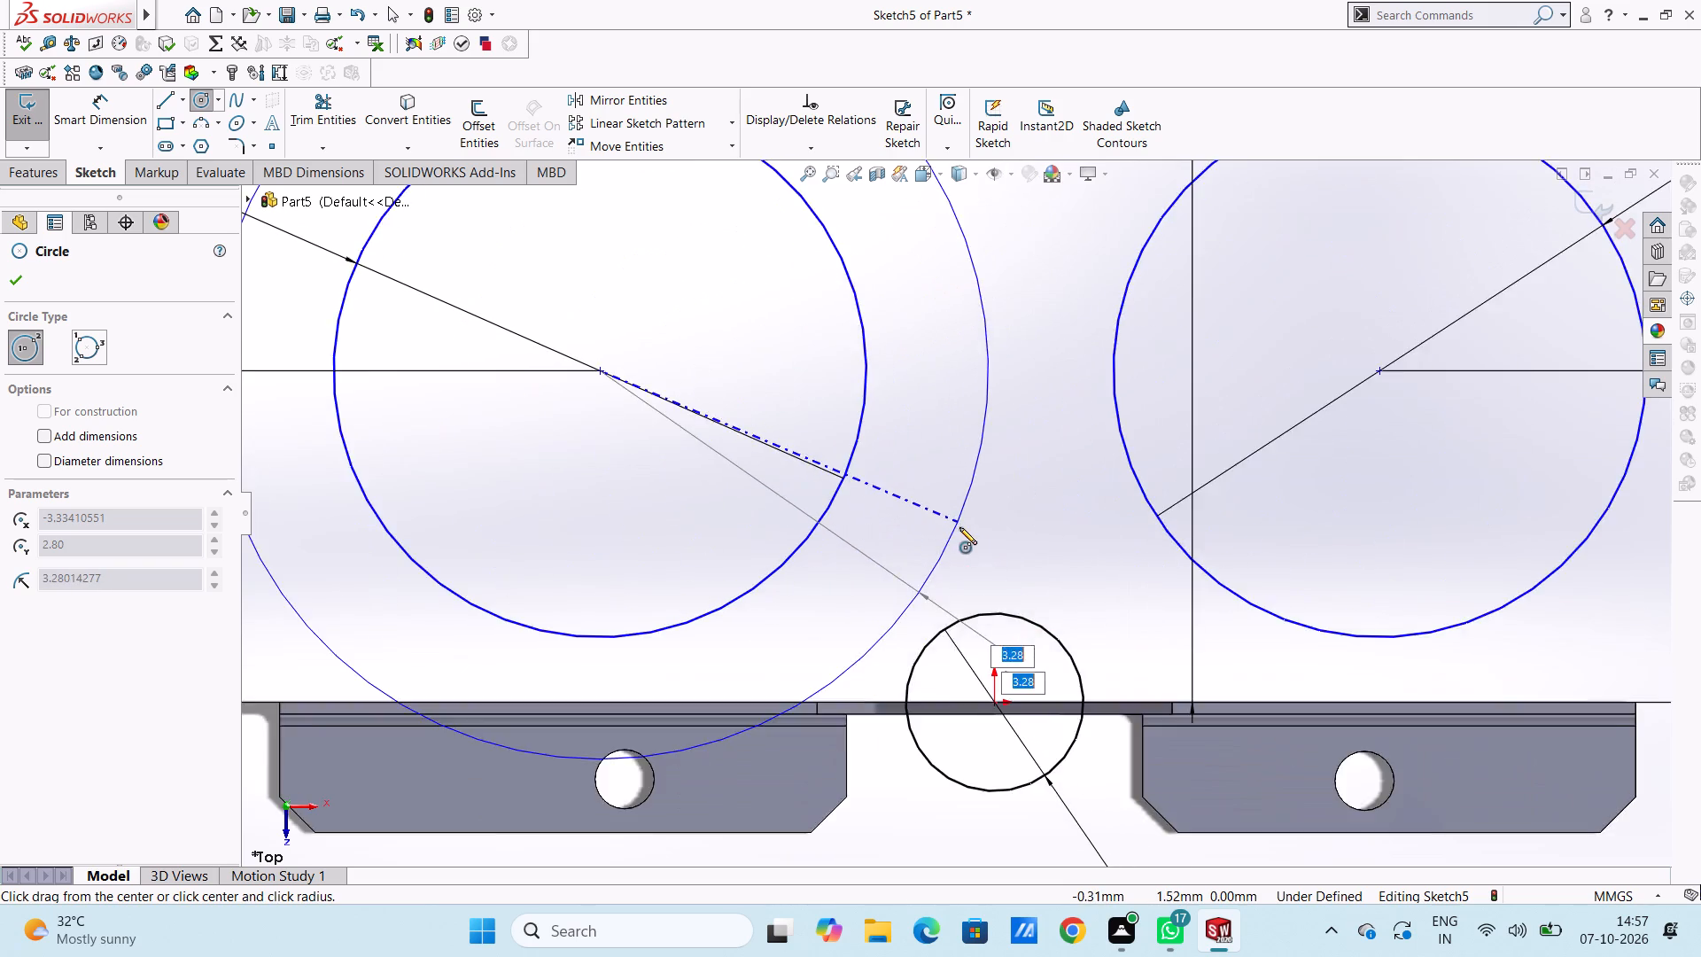
left_click(849, 558)
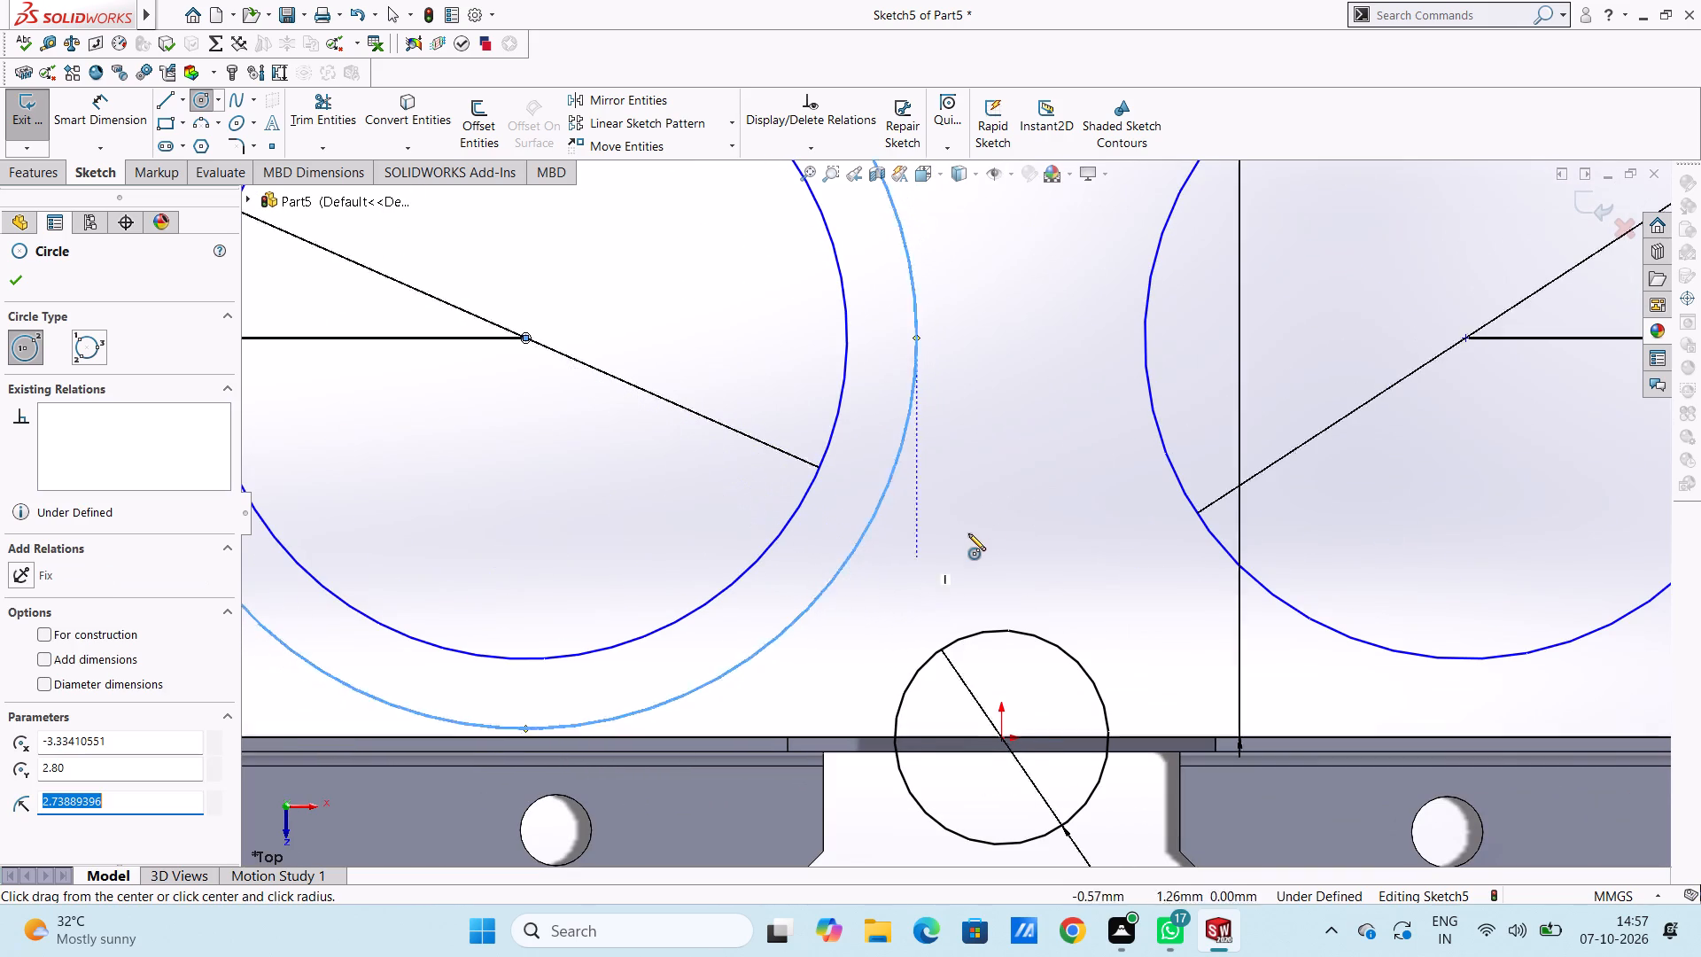
scroll(987, 524, "up", 8)
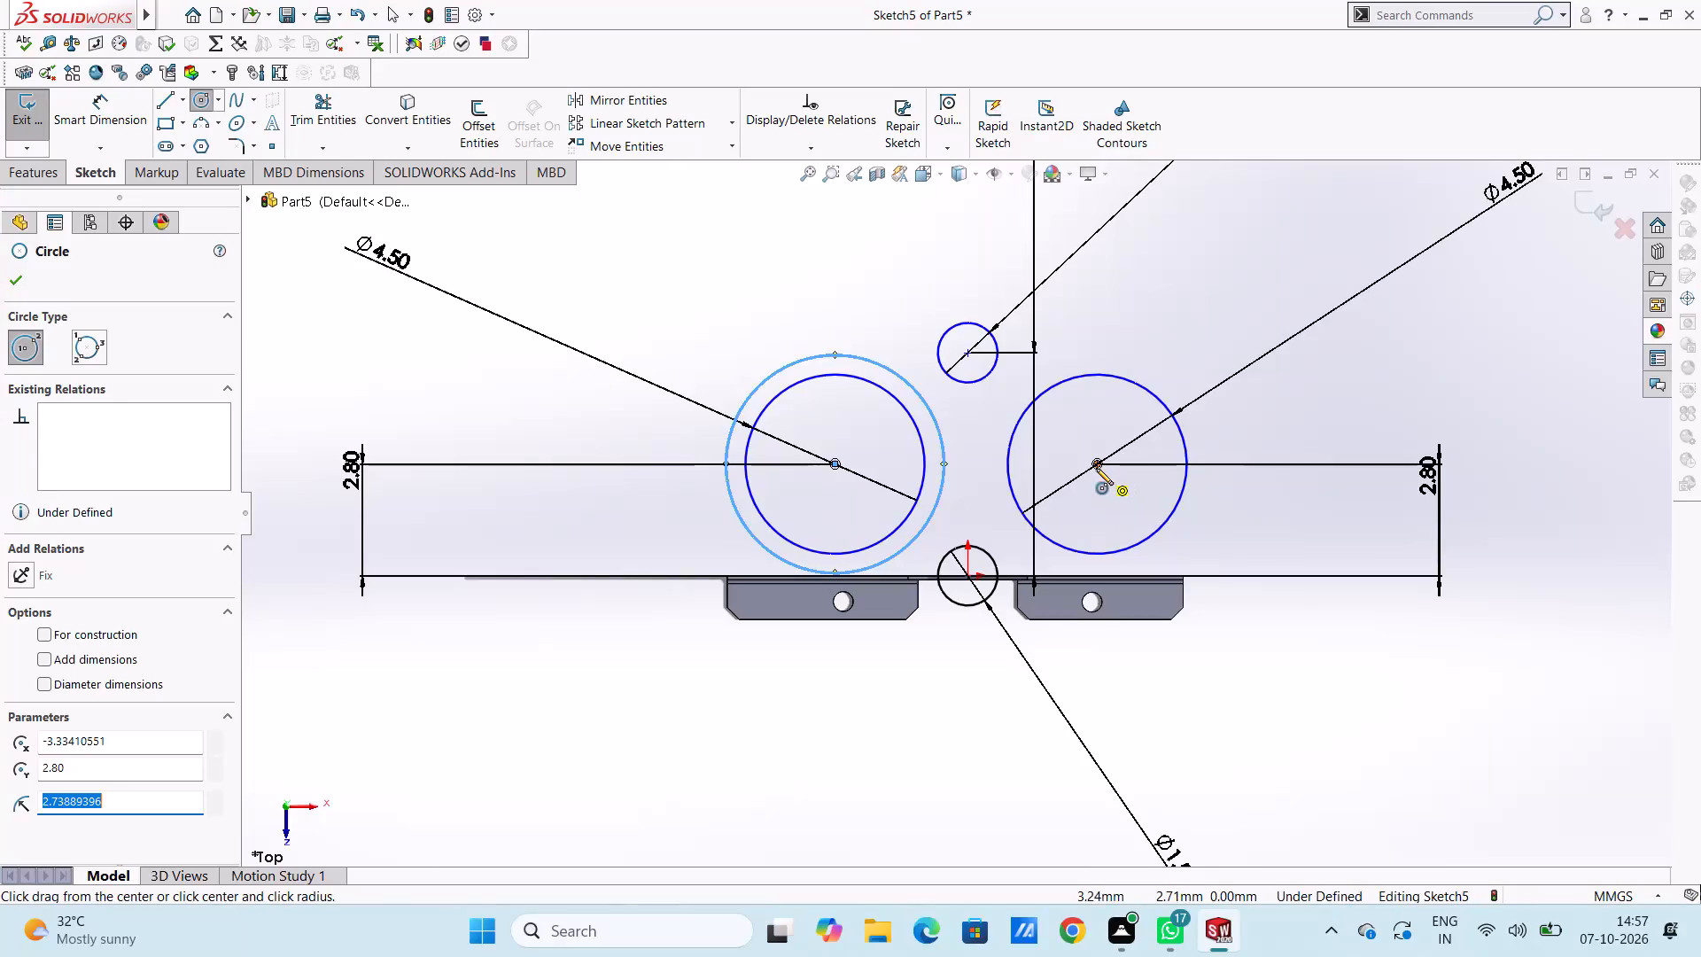
left_click(1096, 467)
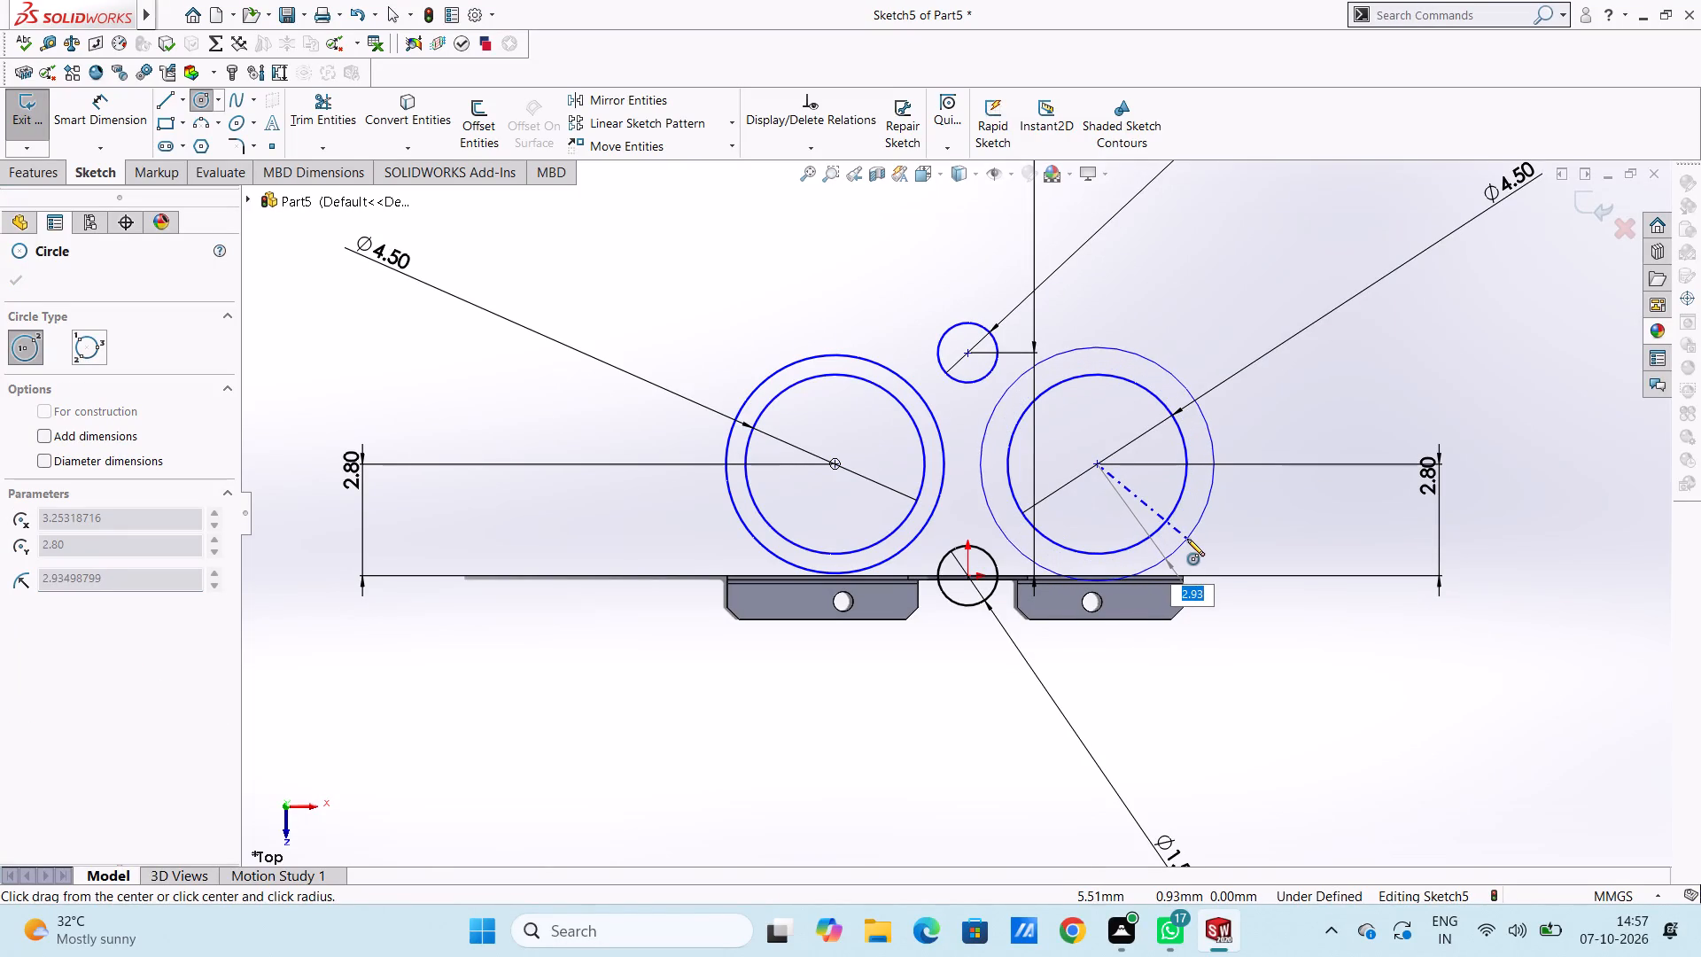
left_click(1183, 531)
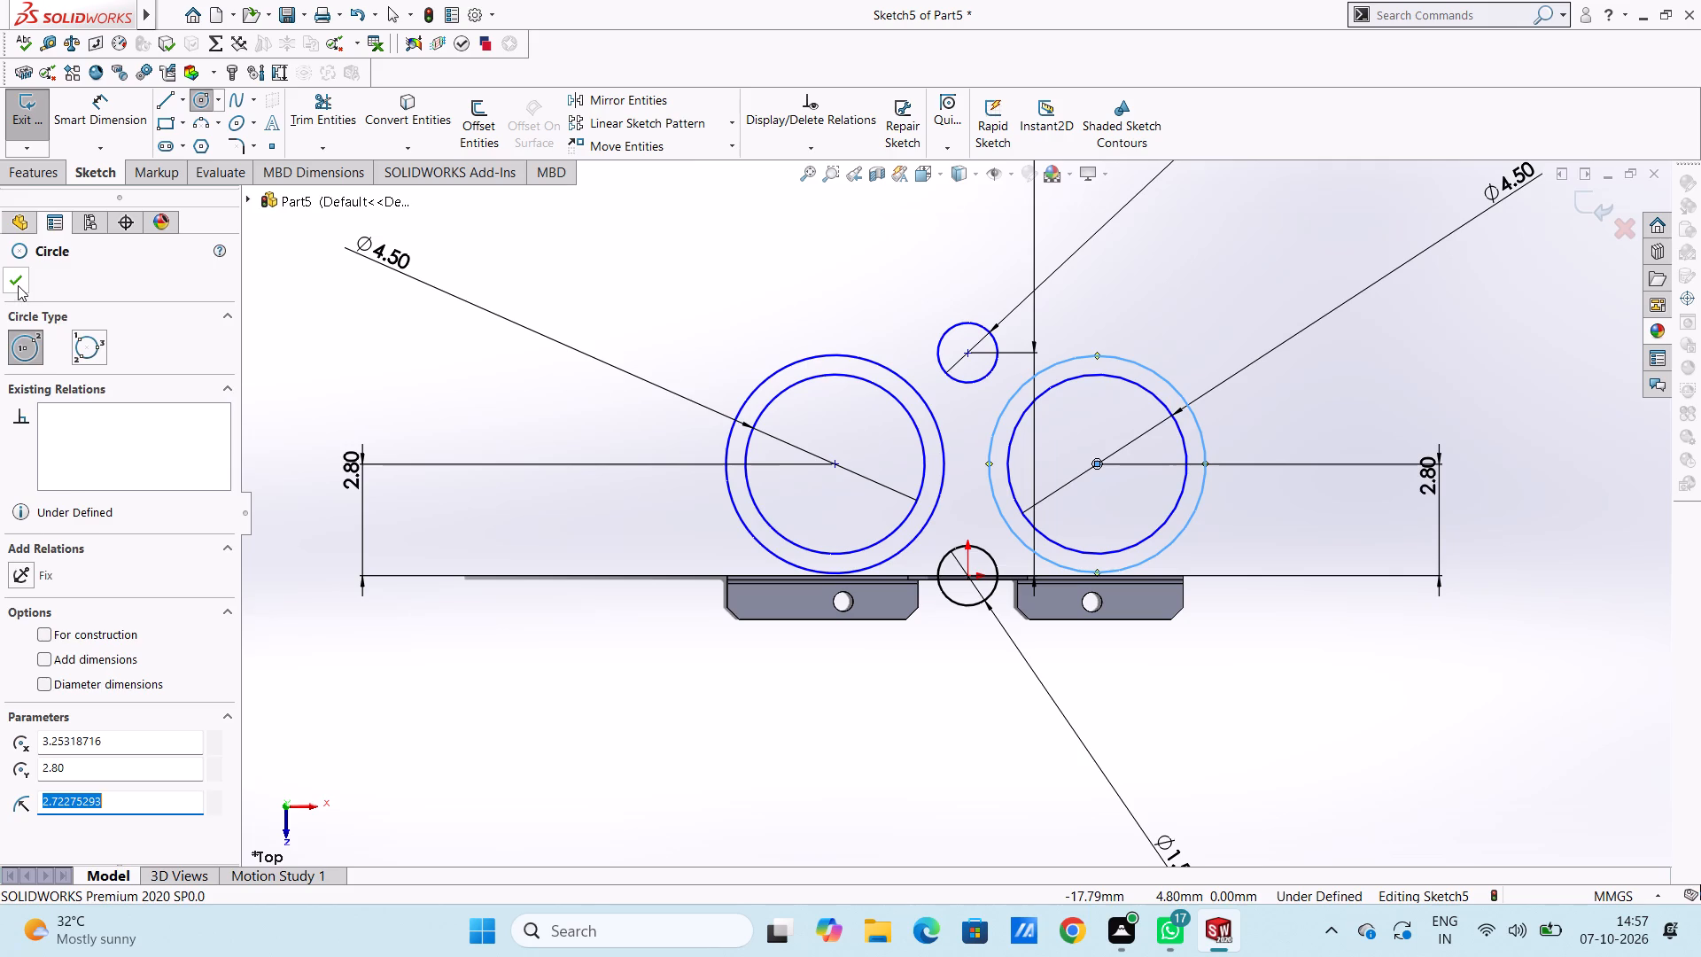
left_click(18, 285)
left_click(440, 350)
Dimension the outer circle of the left concentric pair with a diameter of 5.5 mm.
scroll(502, 388, "up", 5)
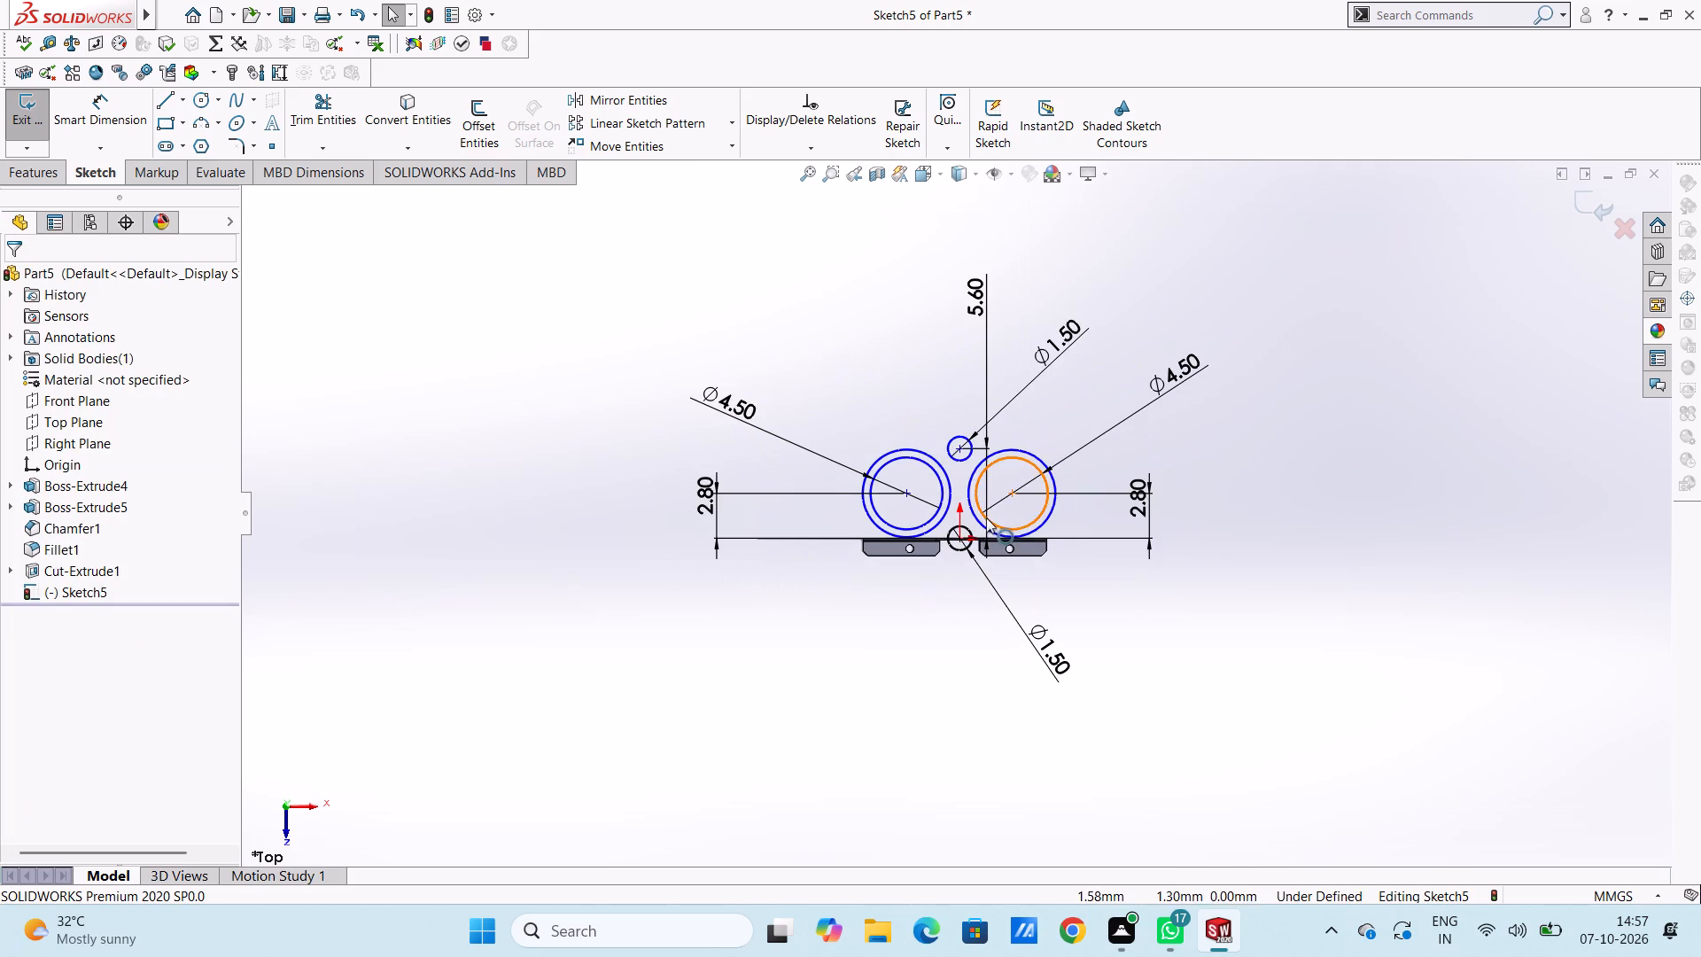
scroll(989, 492, "down", 4)
left_click(105, 114)
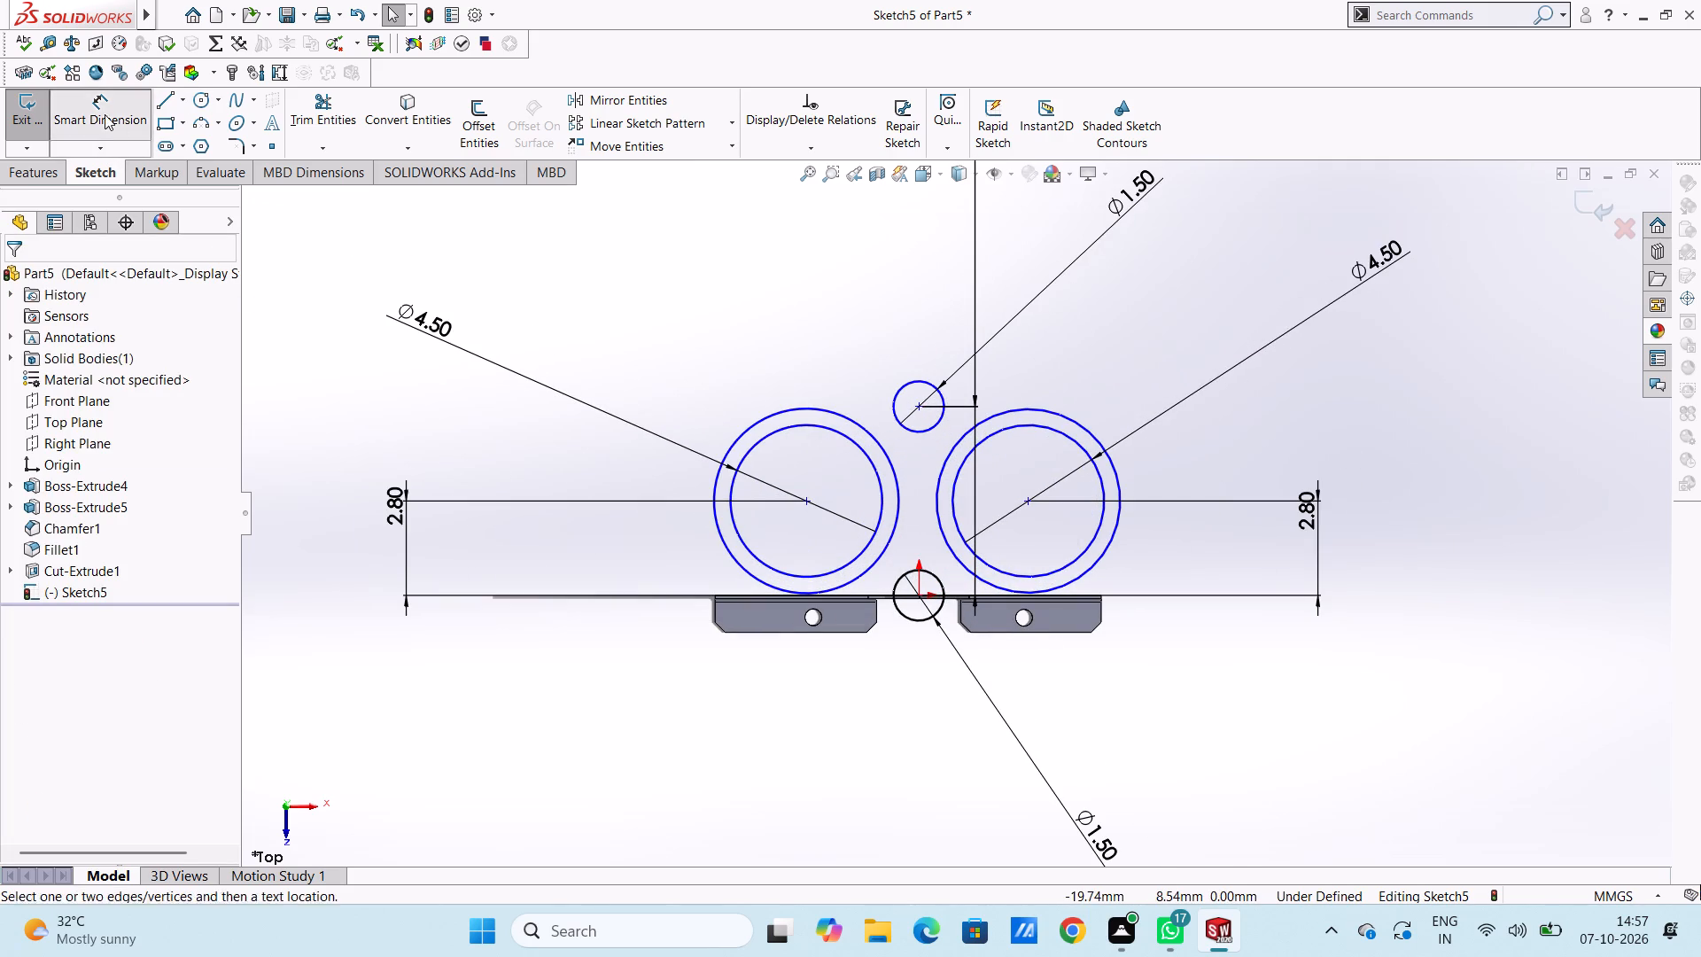
left_click(814, 411)
scroll(702, 301, "up", 4)
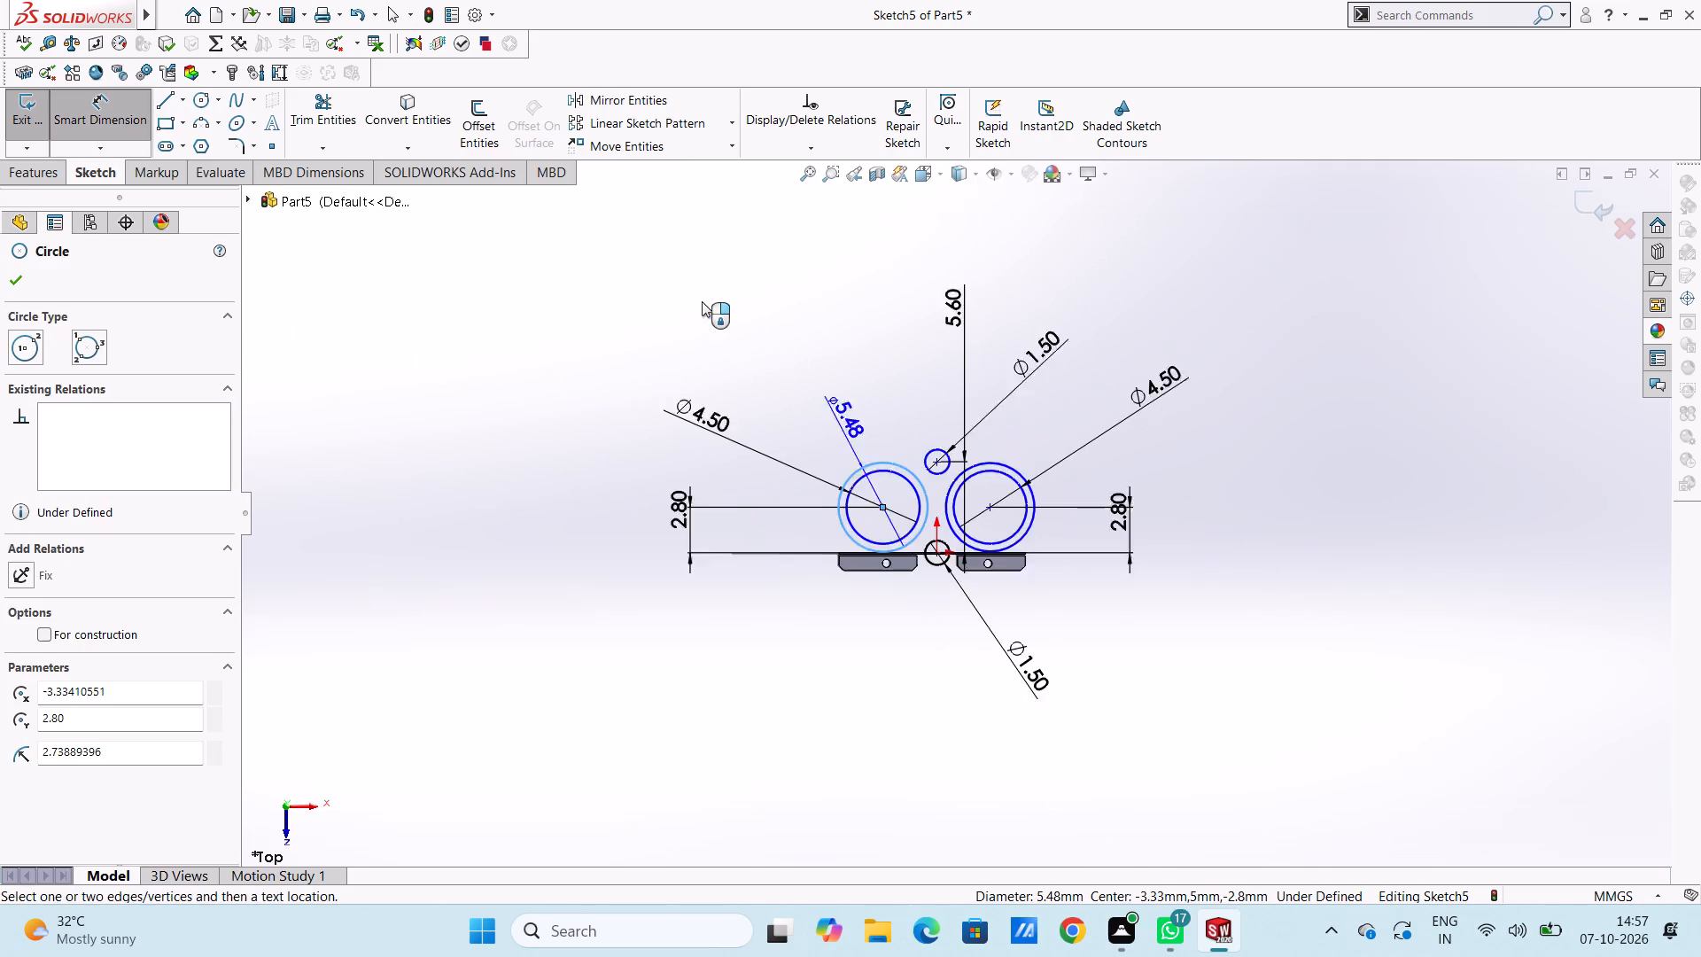
scroll(702, 301, "up", 1)
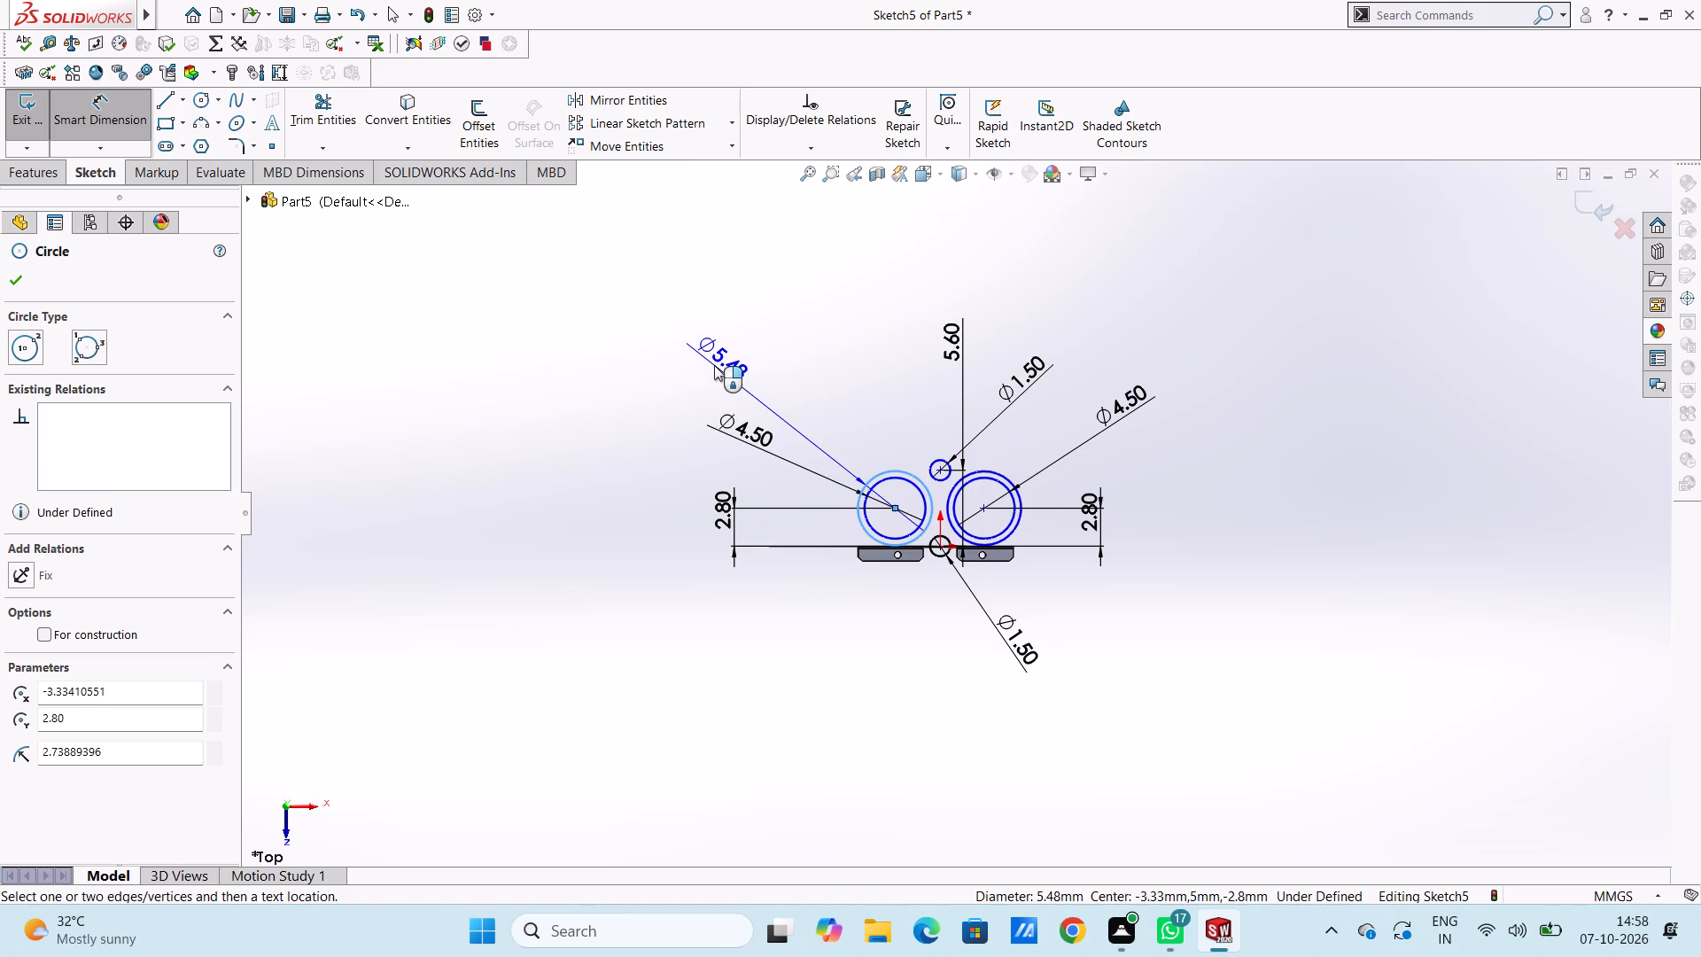
left_click(703, 302)
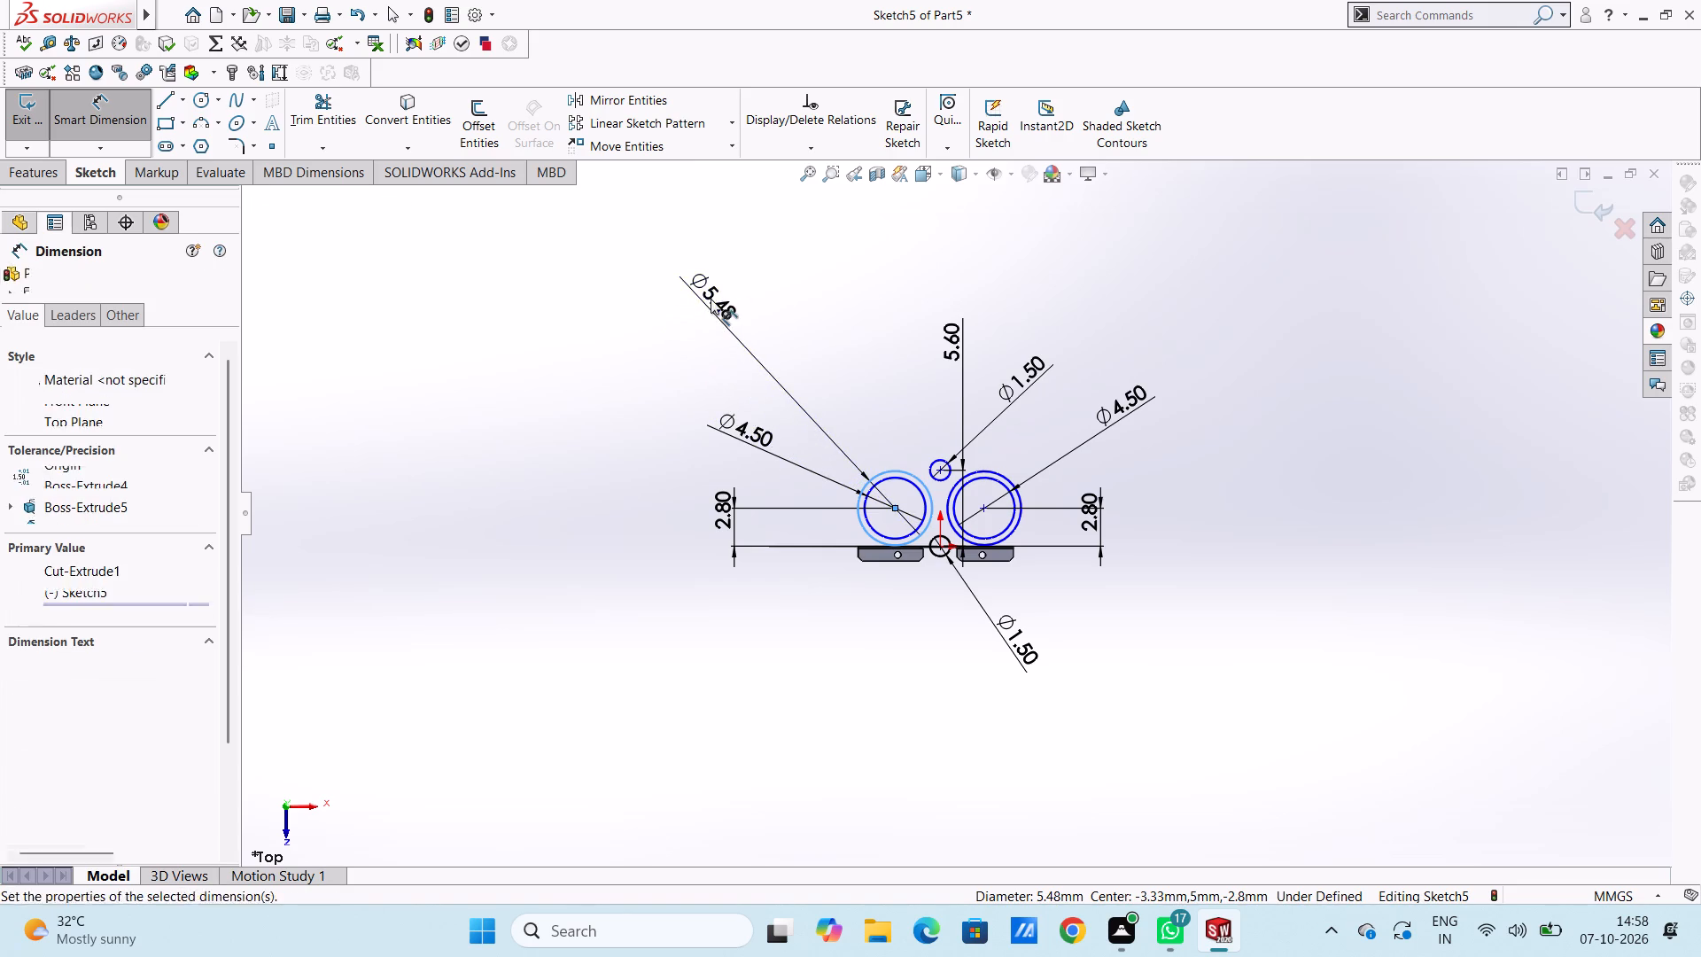
type("5.5")
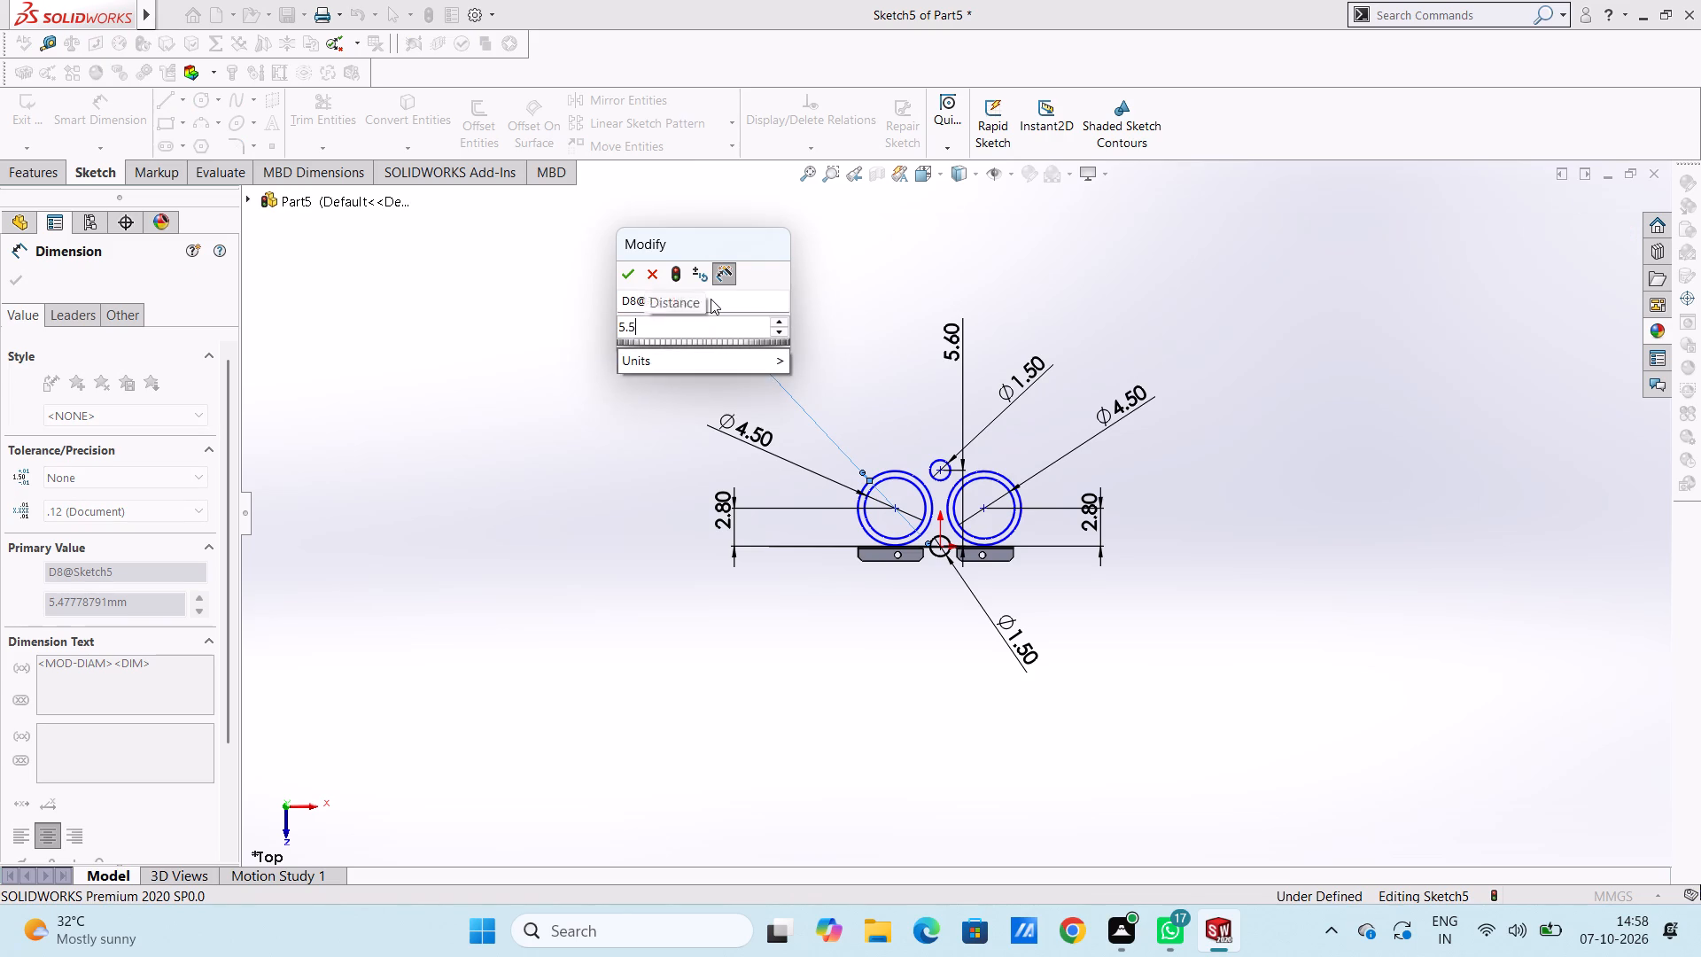
key("Return")
left_click(577, 432)
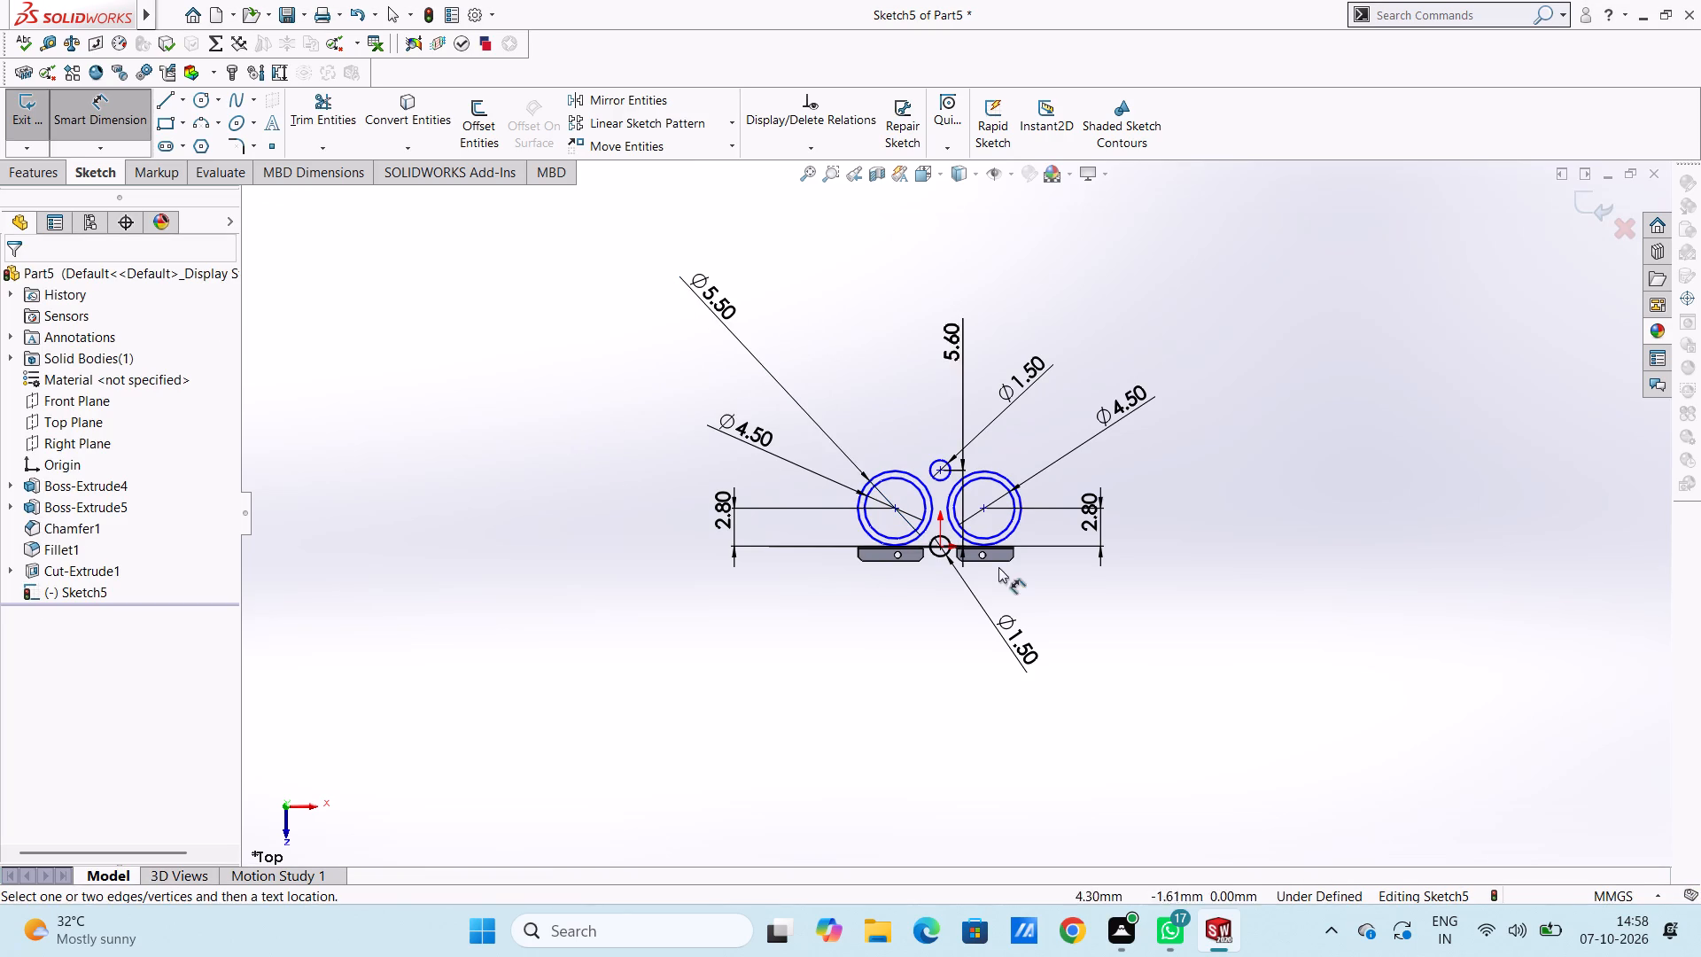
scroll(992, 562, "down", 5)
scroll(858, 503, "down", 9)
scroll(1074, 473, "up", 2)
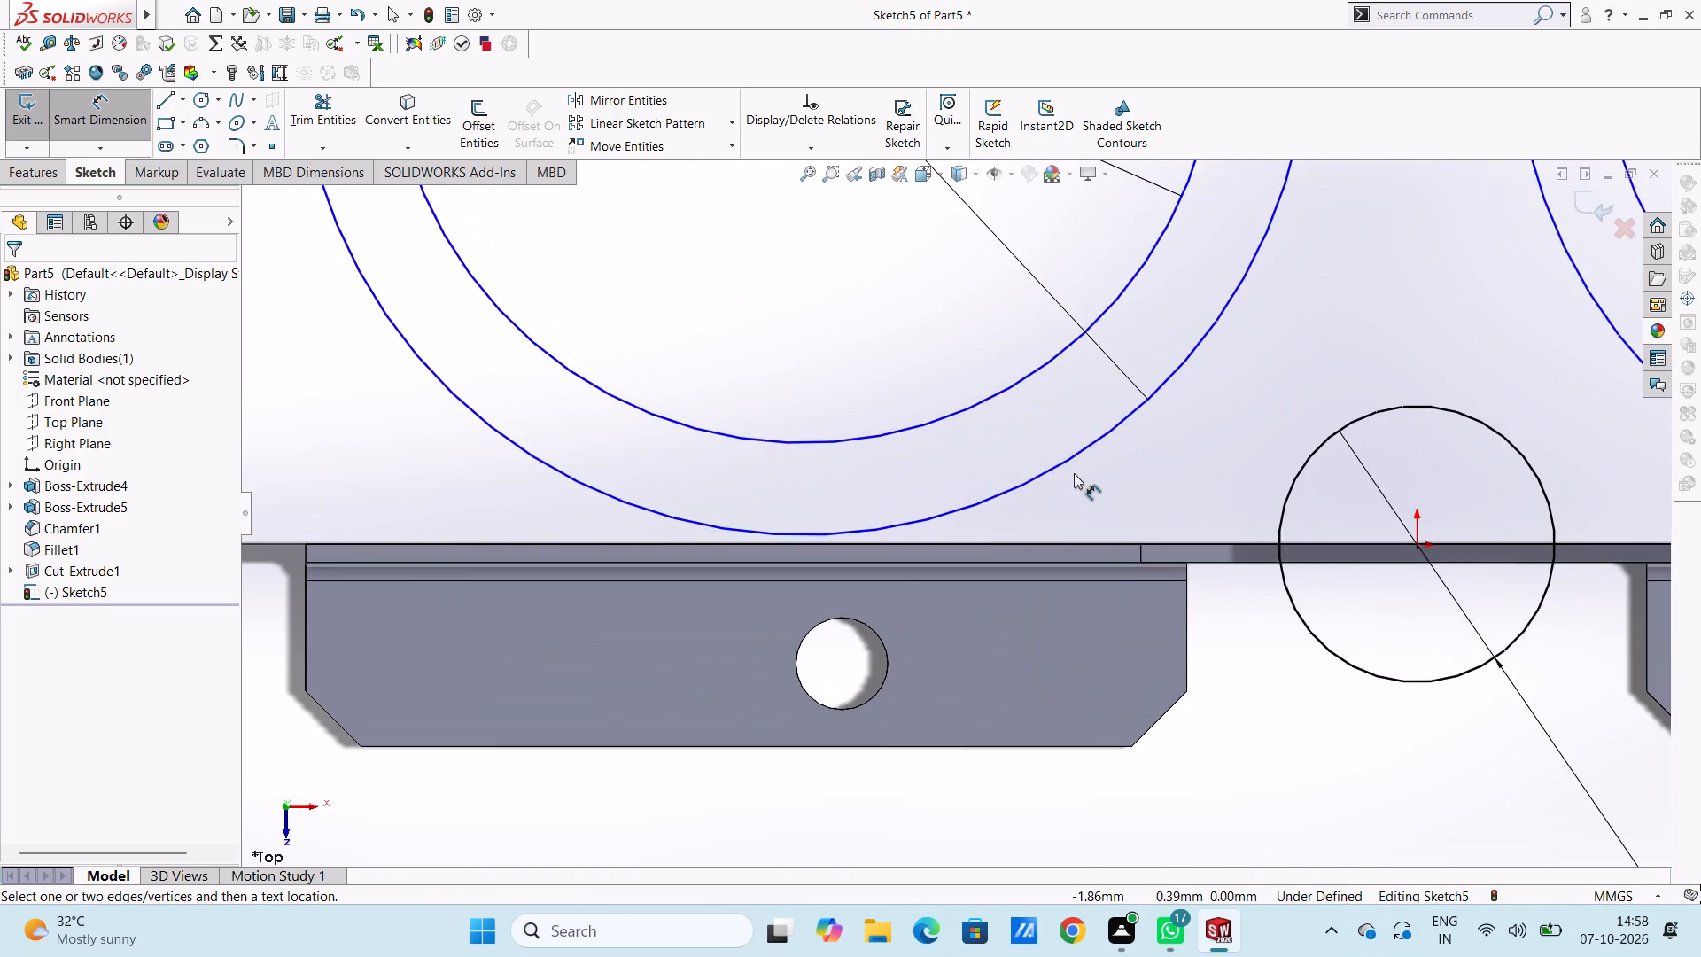
Dimension the outer circle of the right concentric pair with a diameter of 5.5 mm.
scroll(1074, 473, "up", 7)
left_click(1254, 461)
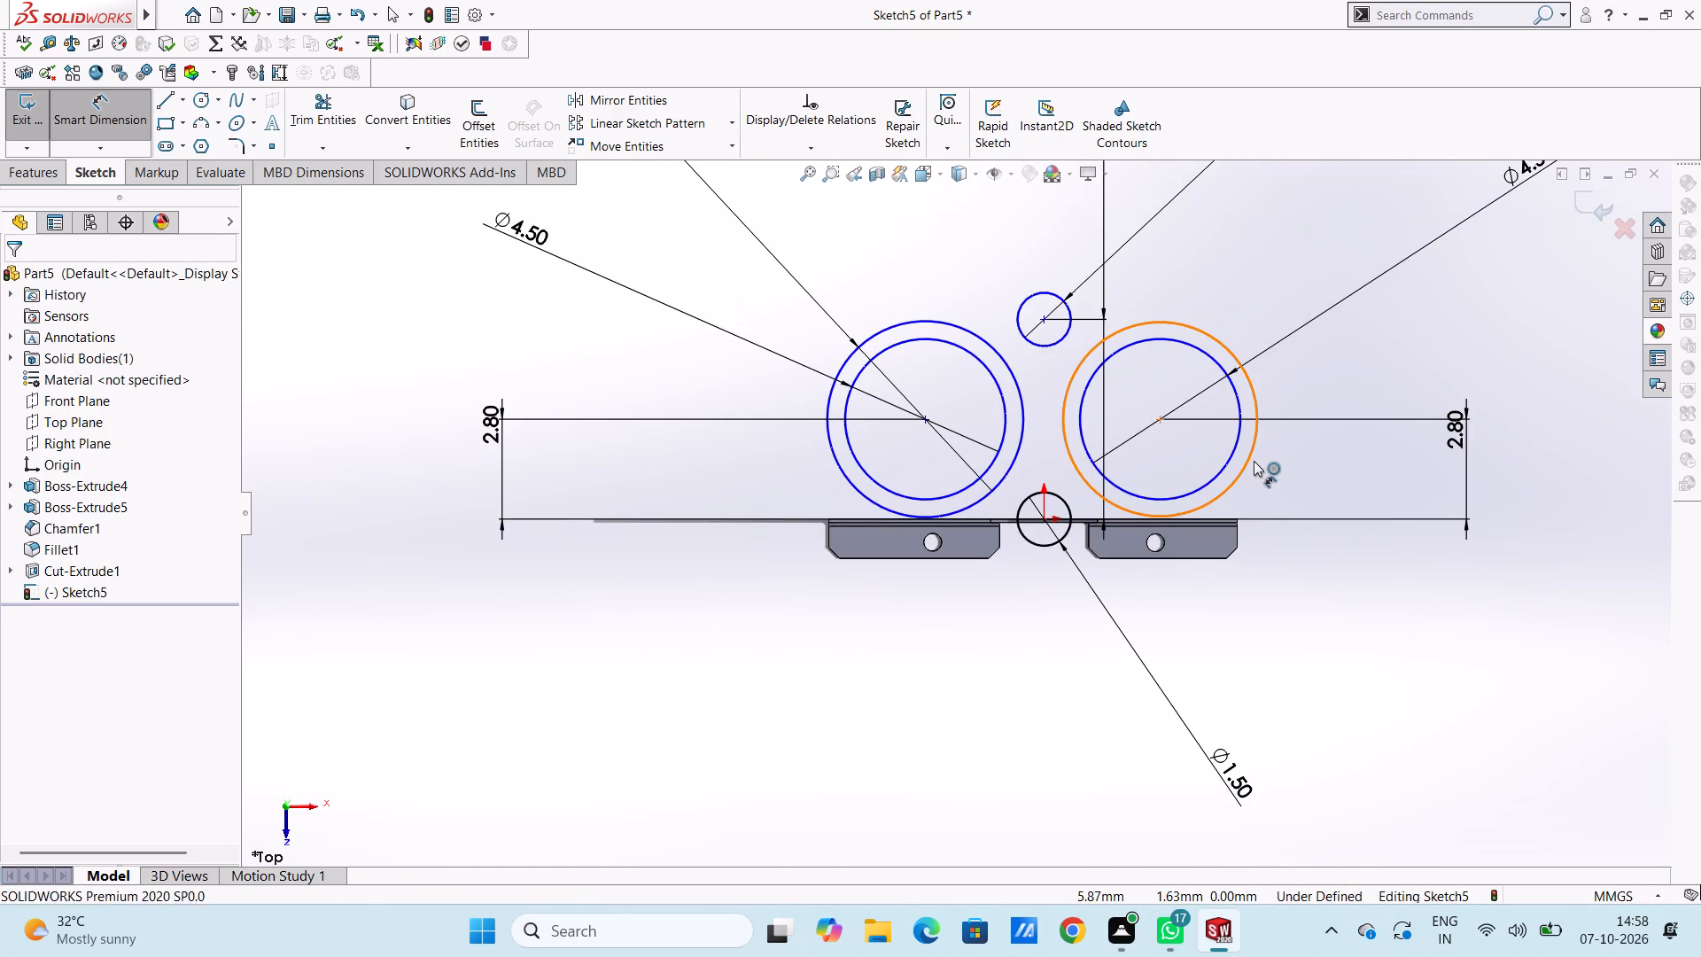
scroll(1347, 381, "up", 5)
left_click(1387, 270)
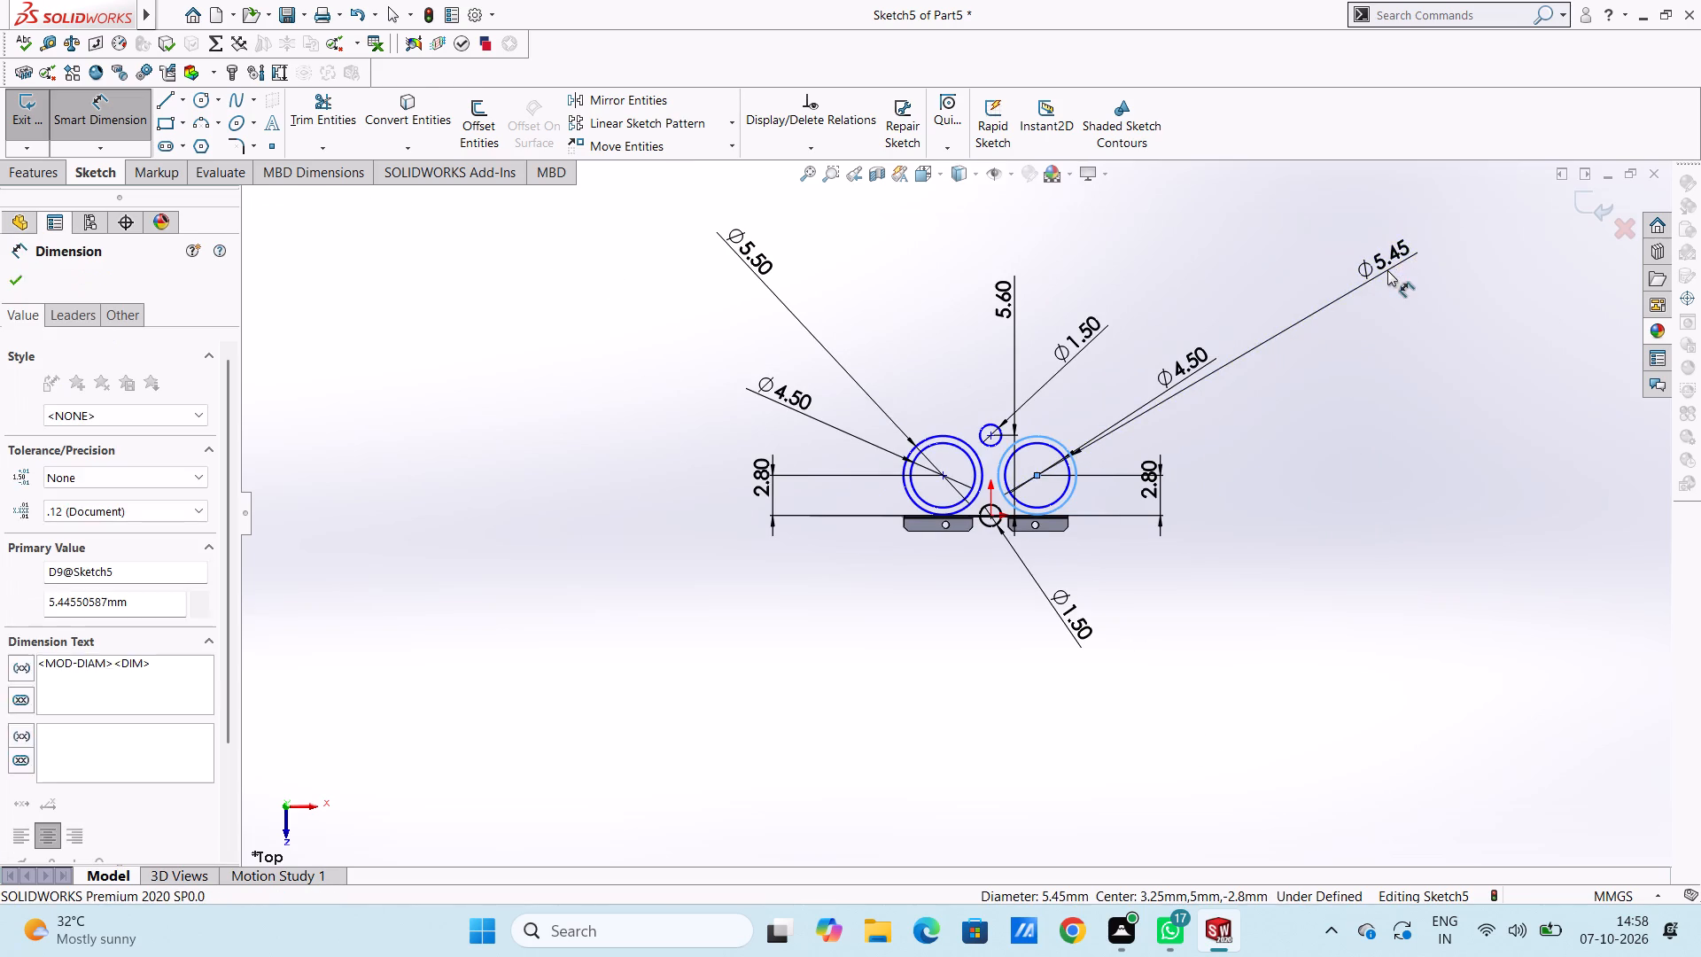
type("5.5")
key("Return")
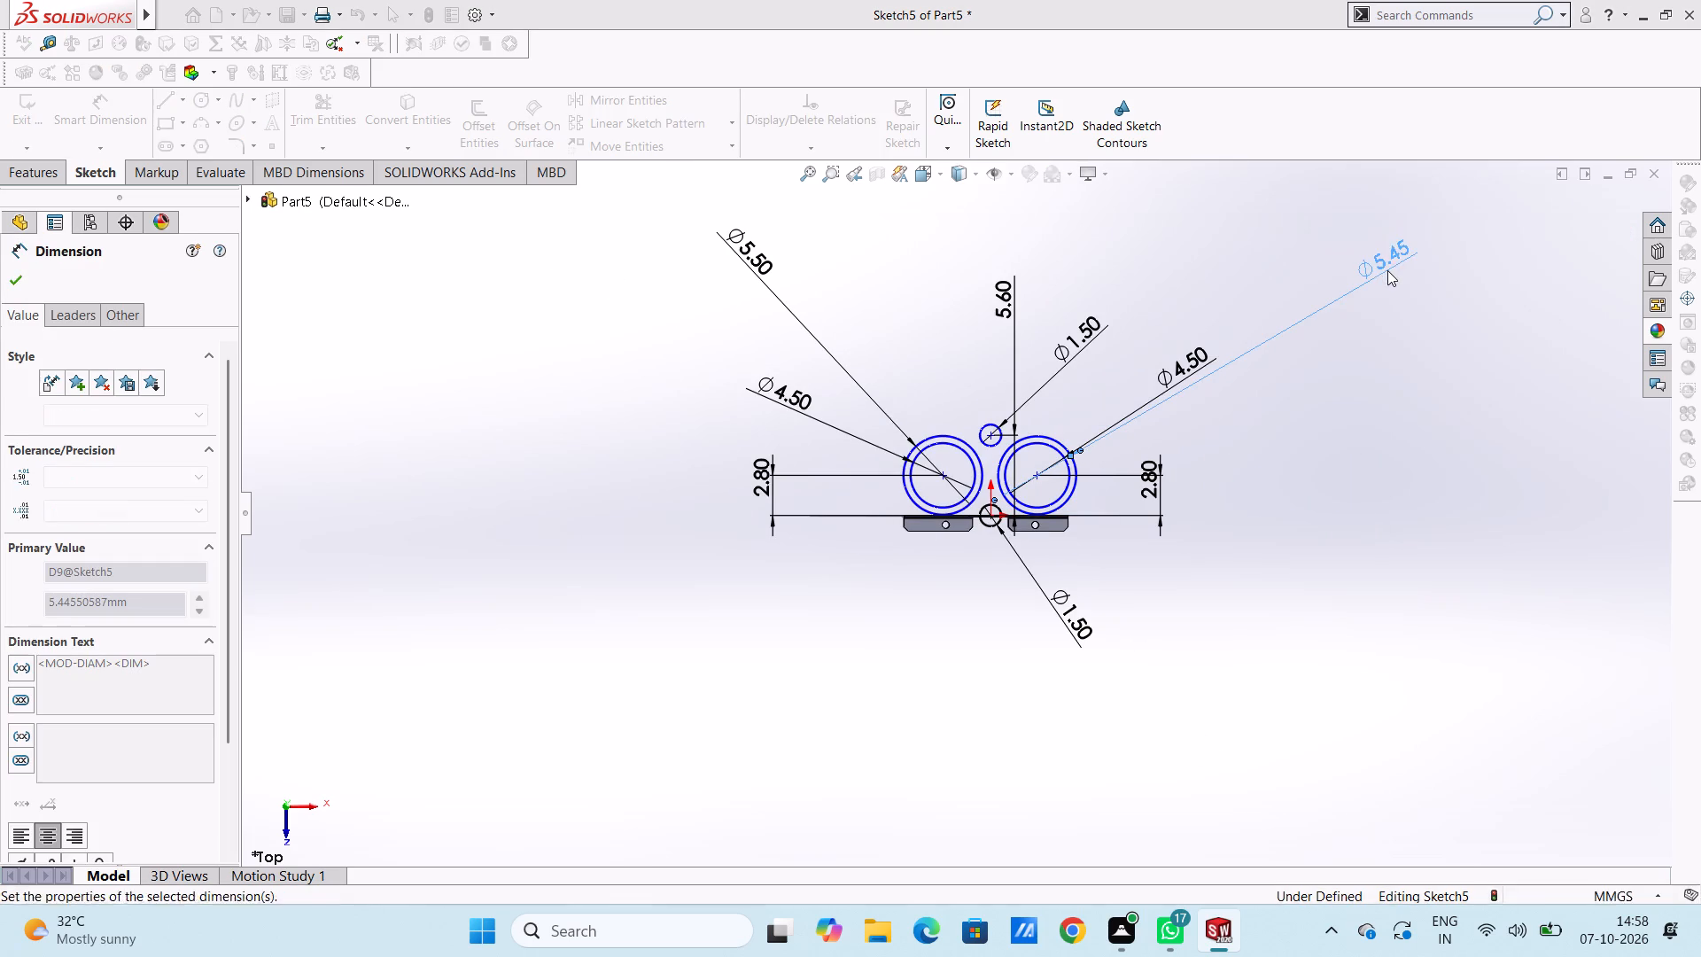
left_click(1169, 512)
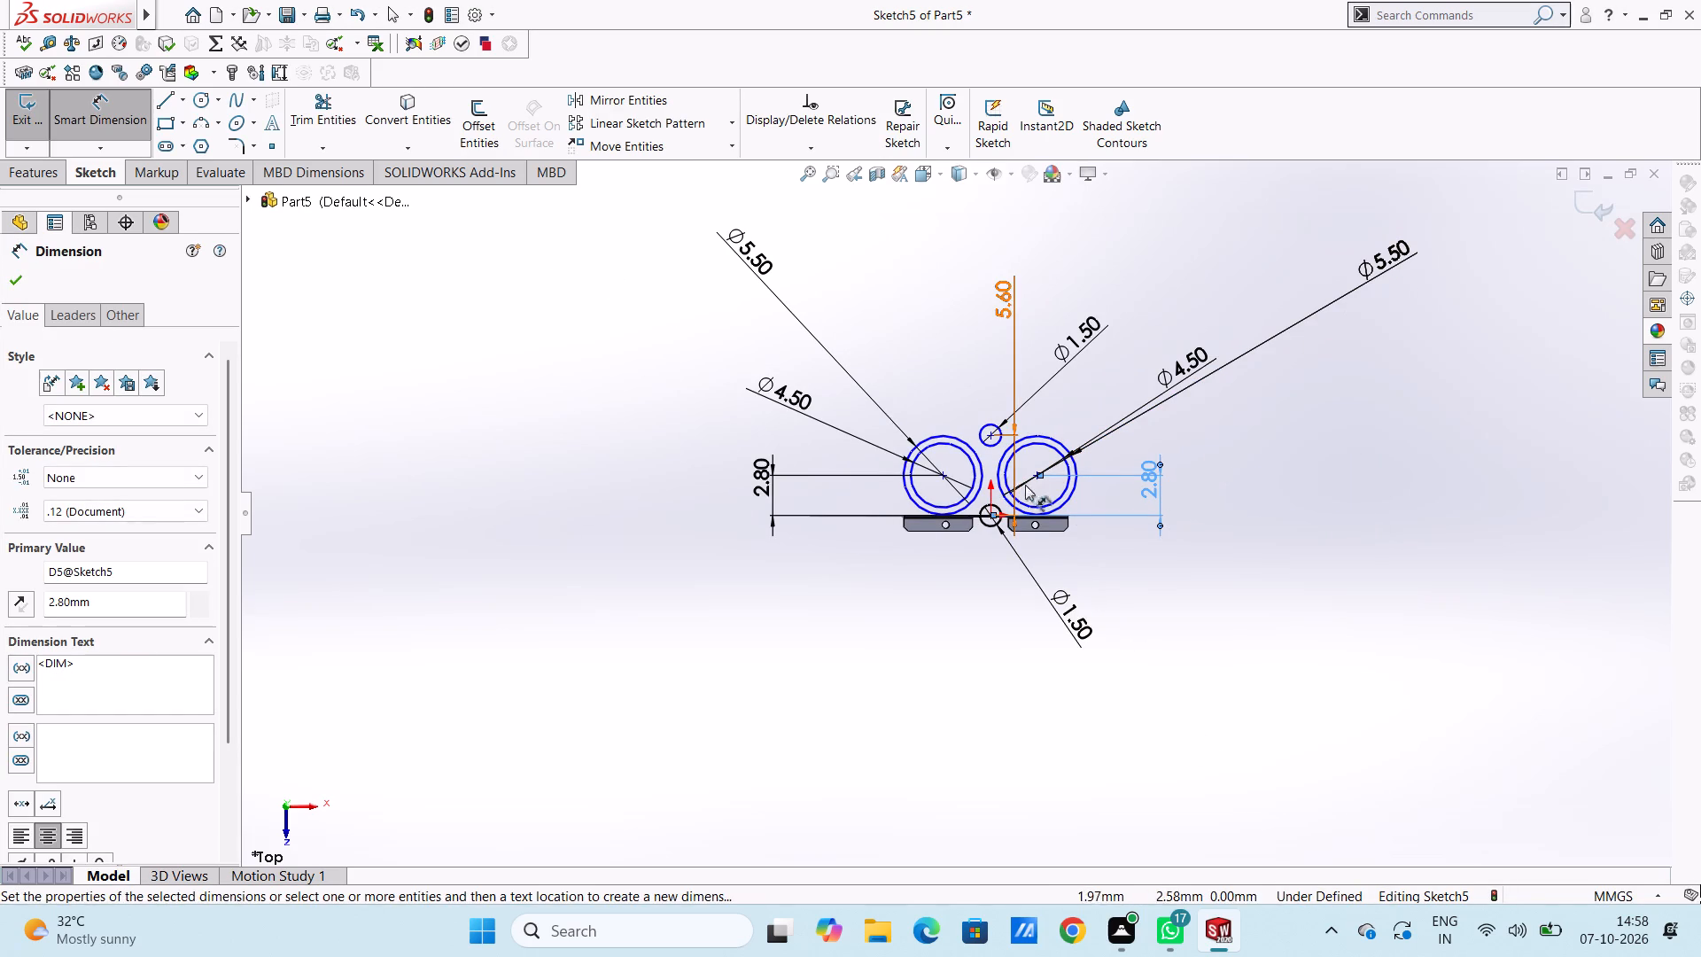
left_click(1317, 513)
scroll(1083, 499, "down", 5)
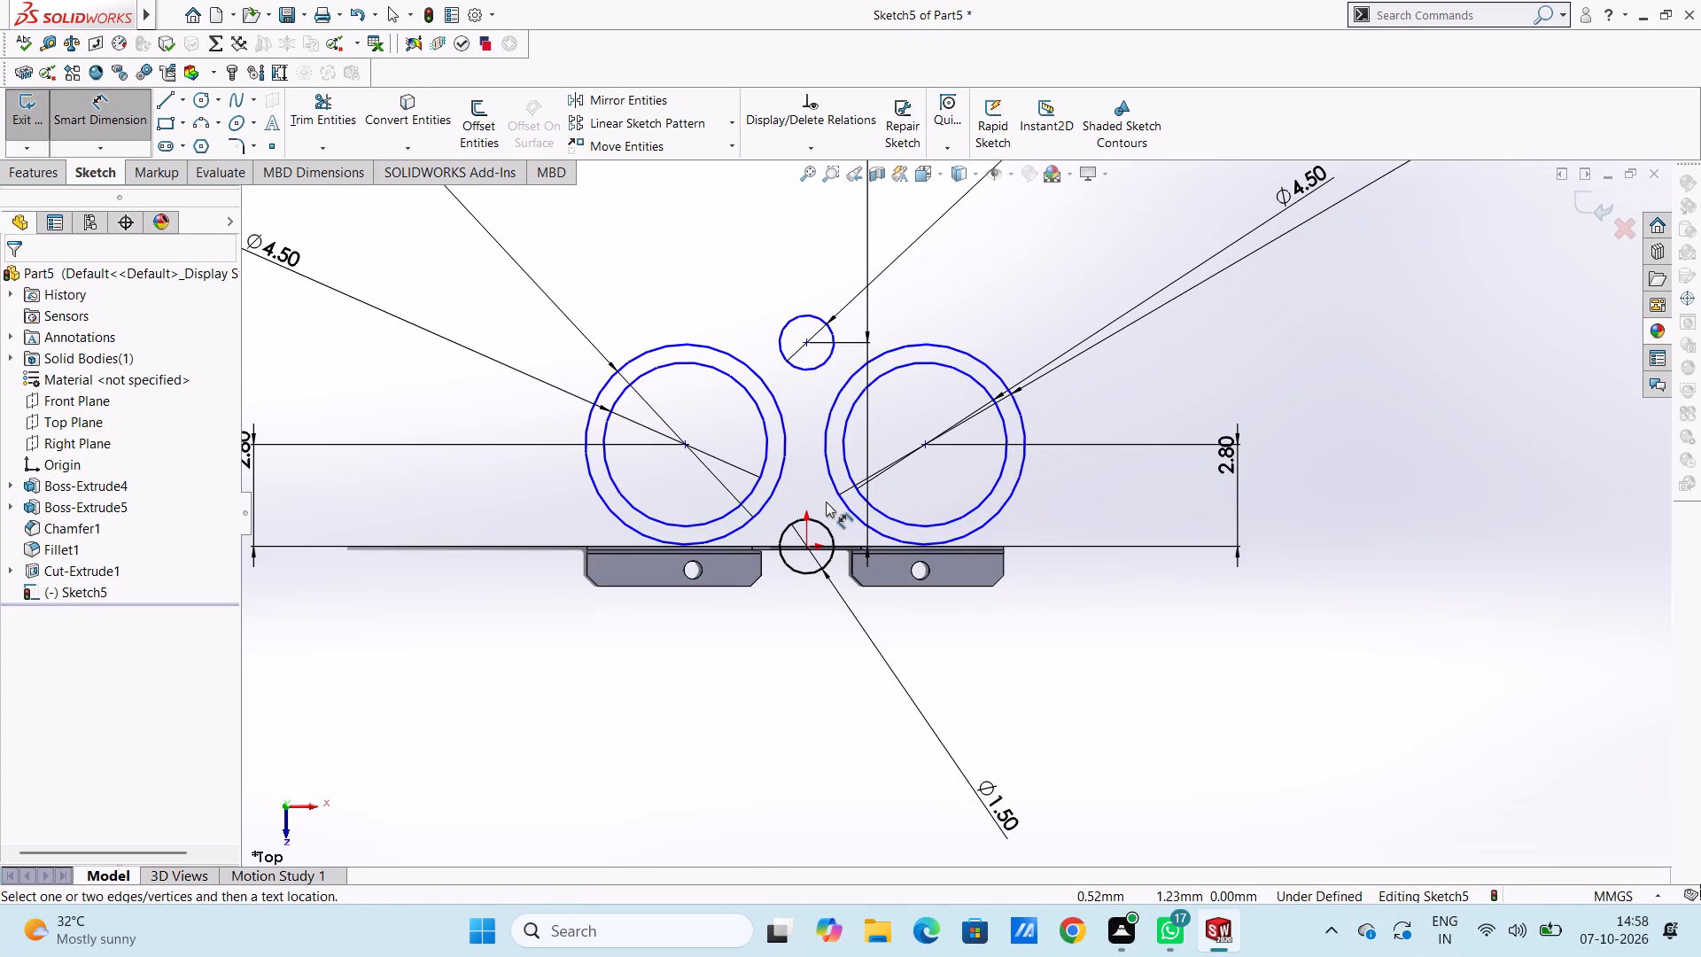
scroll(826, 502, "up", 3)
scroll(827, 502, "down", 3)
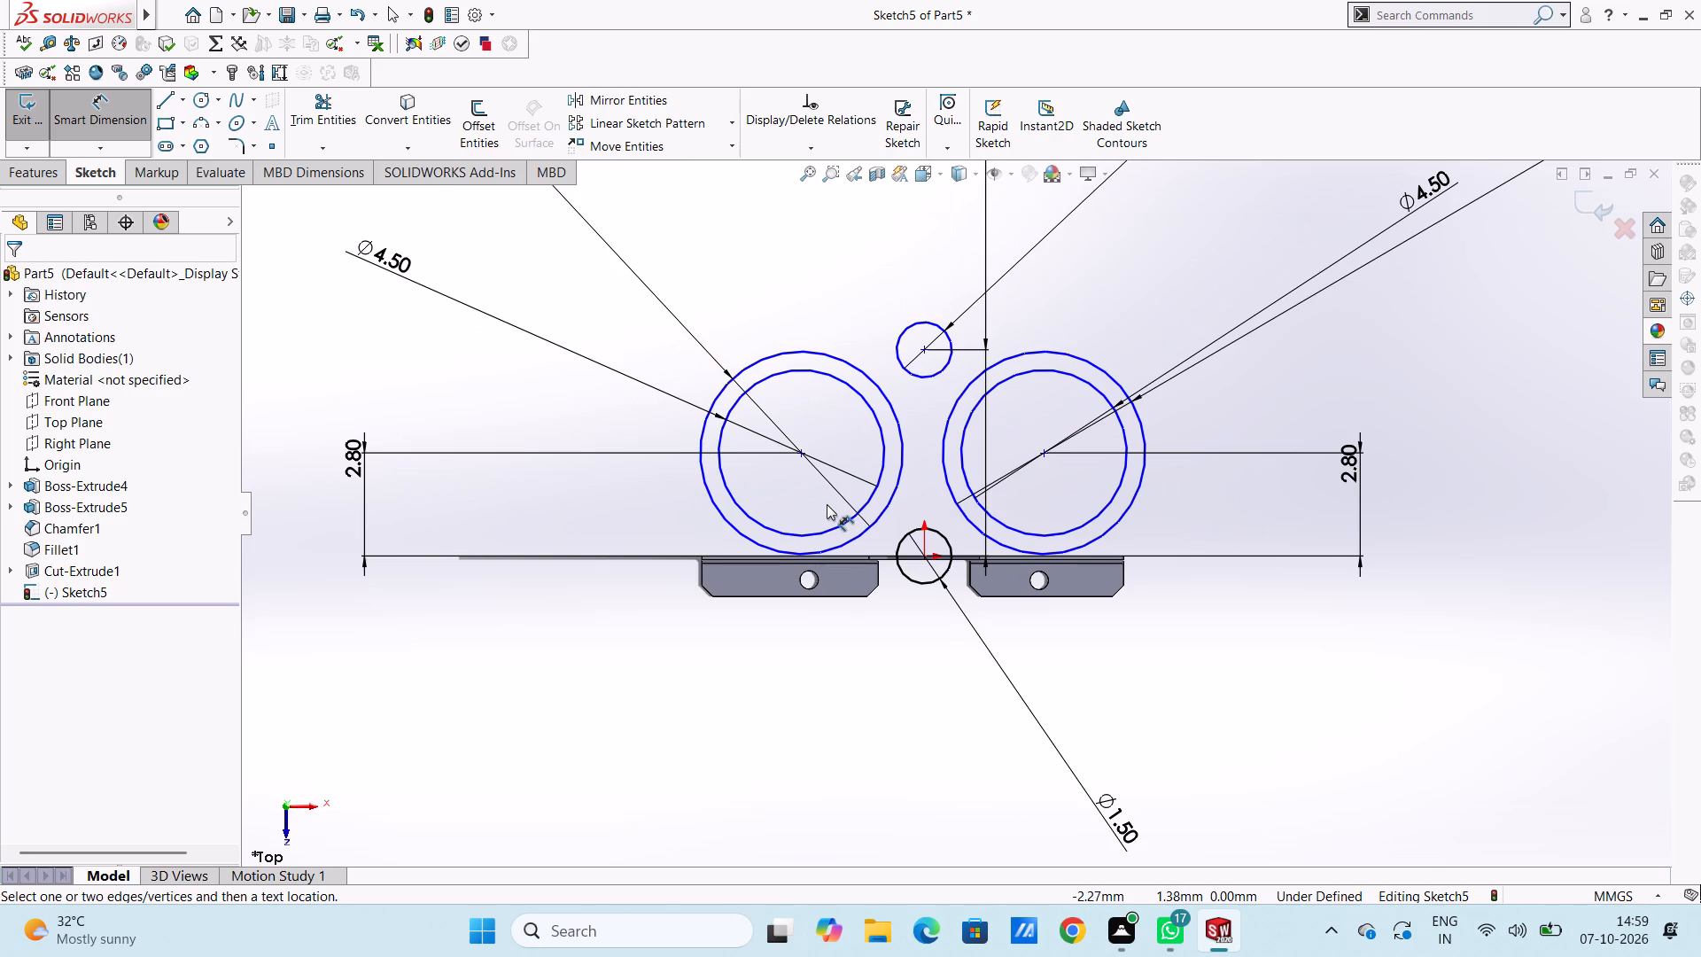
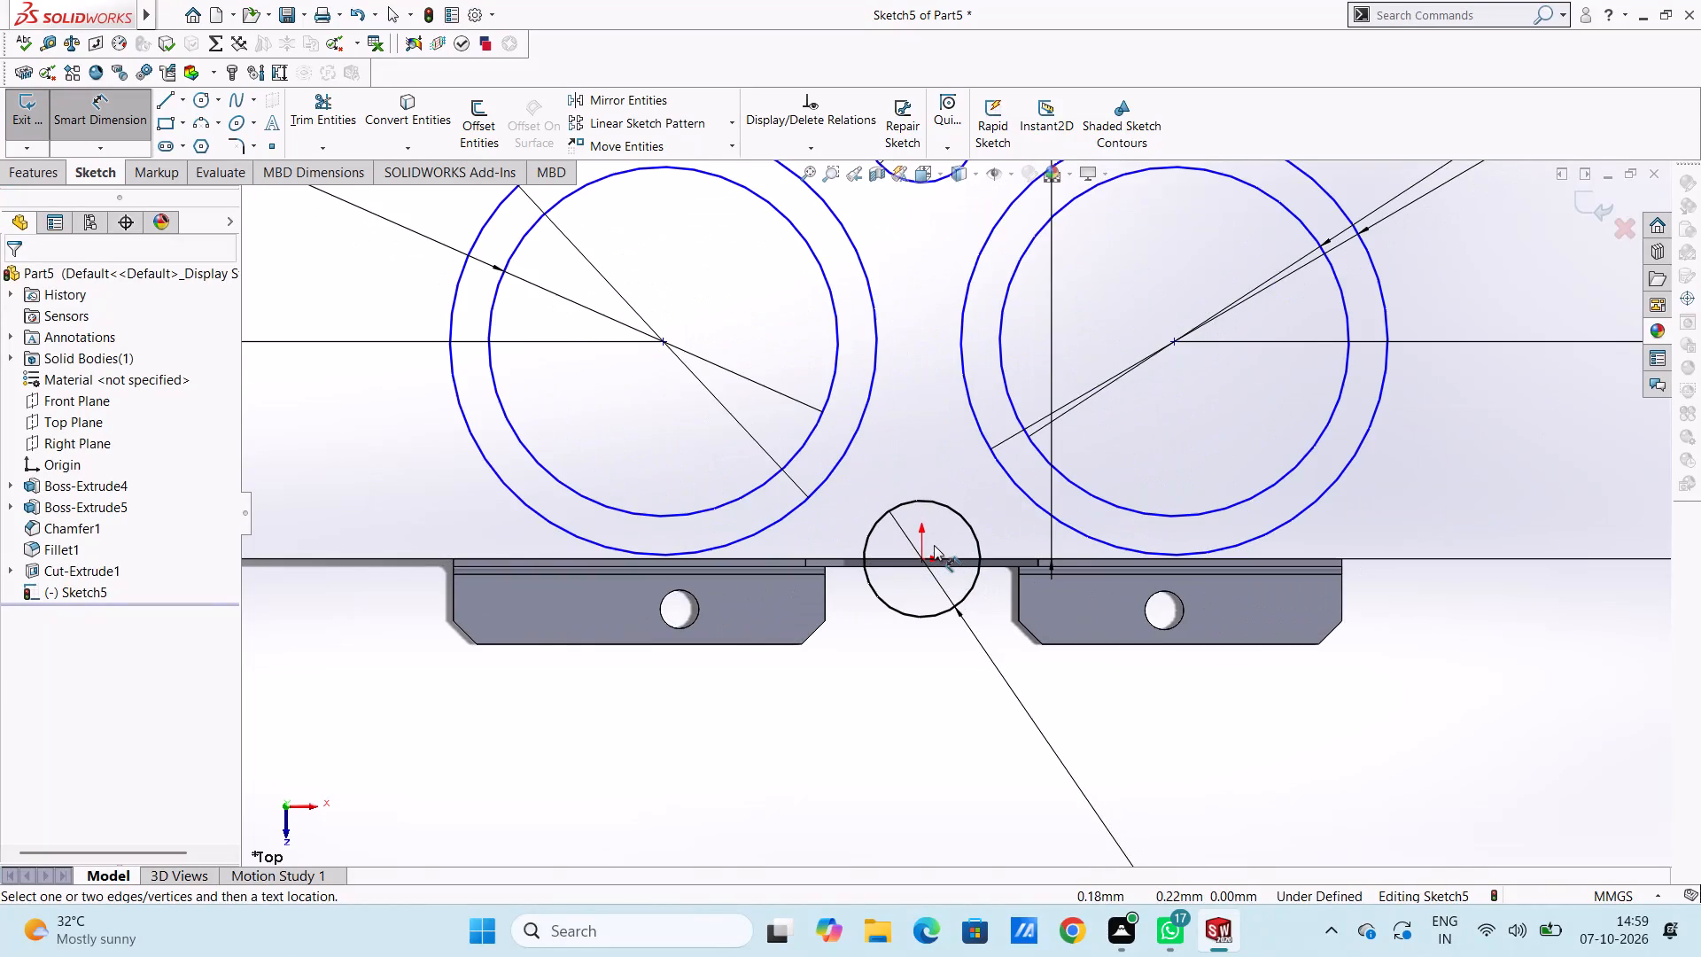
Sketch a 0.2 mm vertical line upward from the plate edge's notch corner at the right flange.
scroll(960, 486, "down", 3)
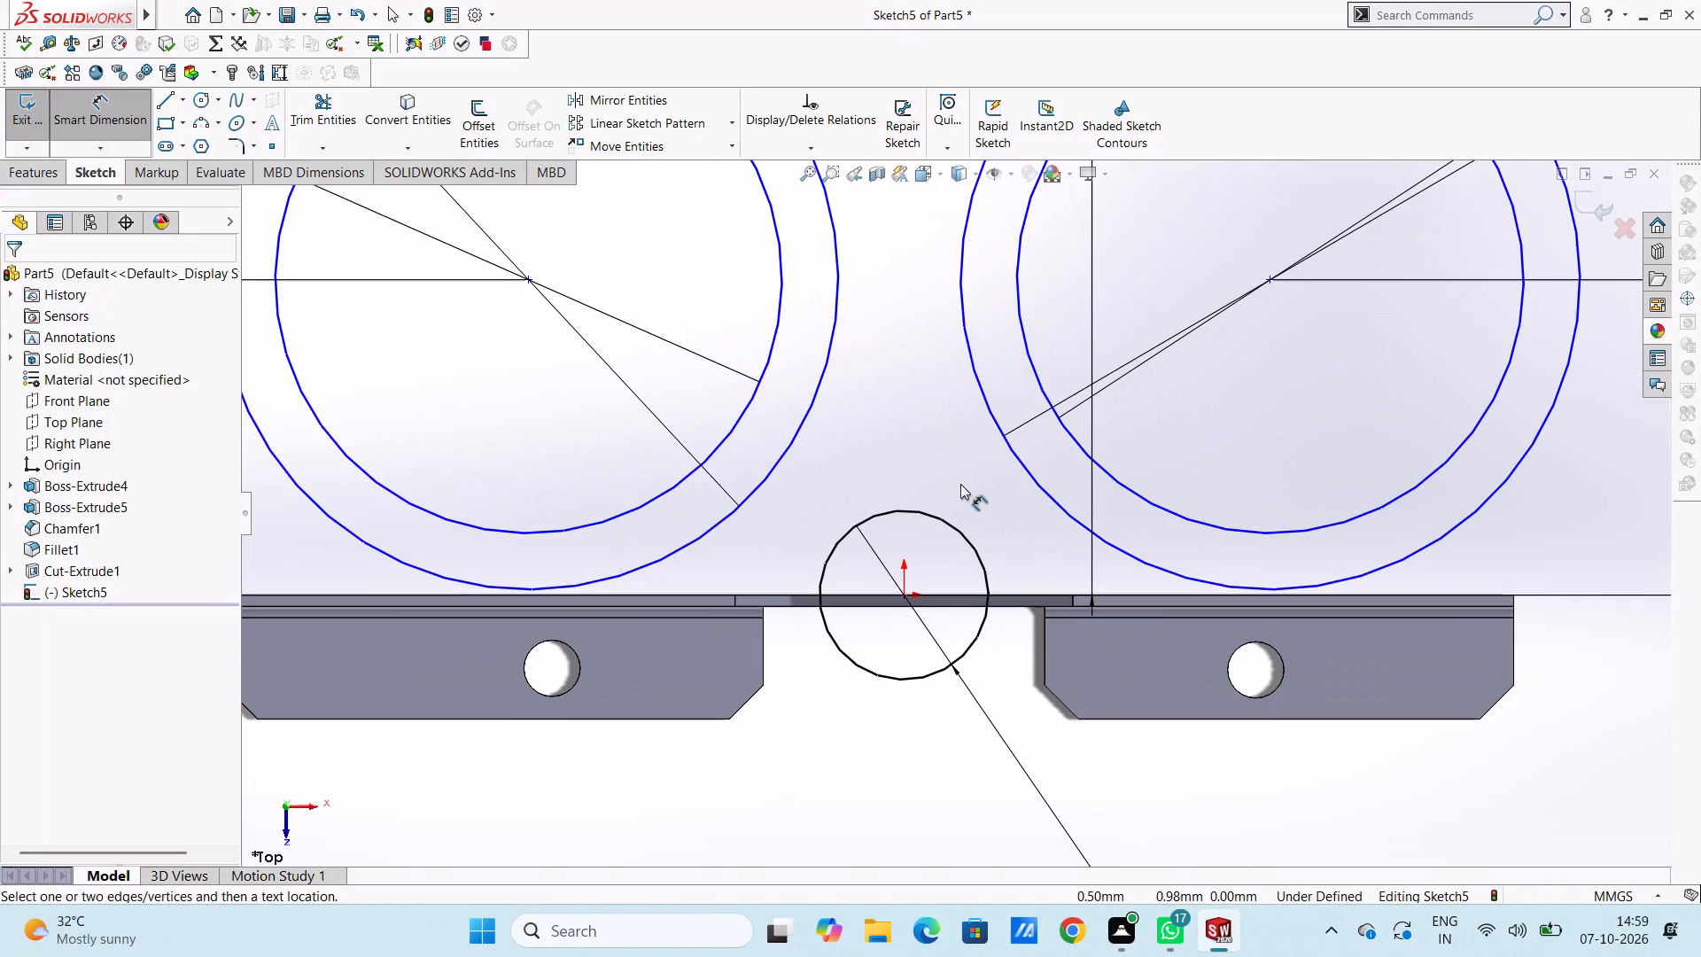
scroll(960, 484, "up", 3)
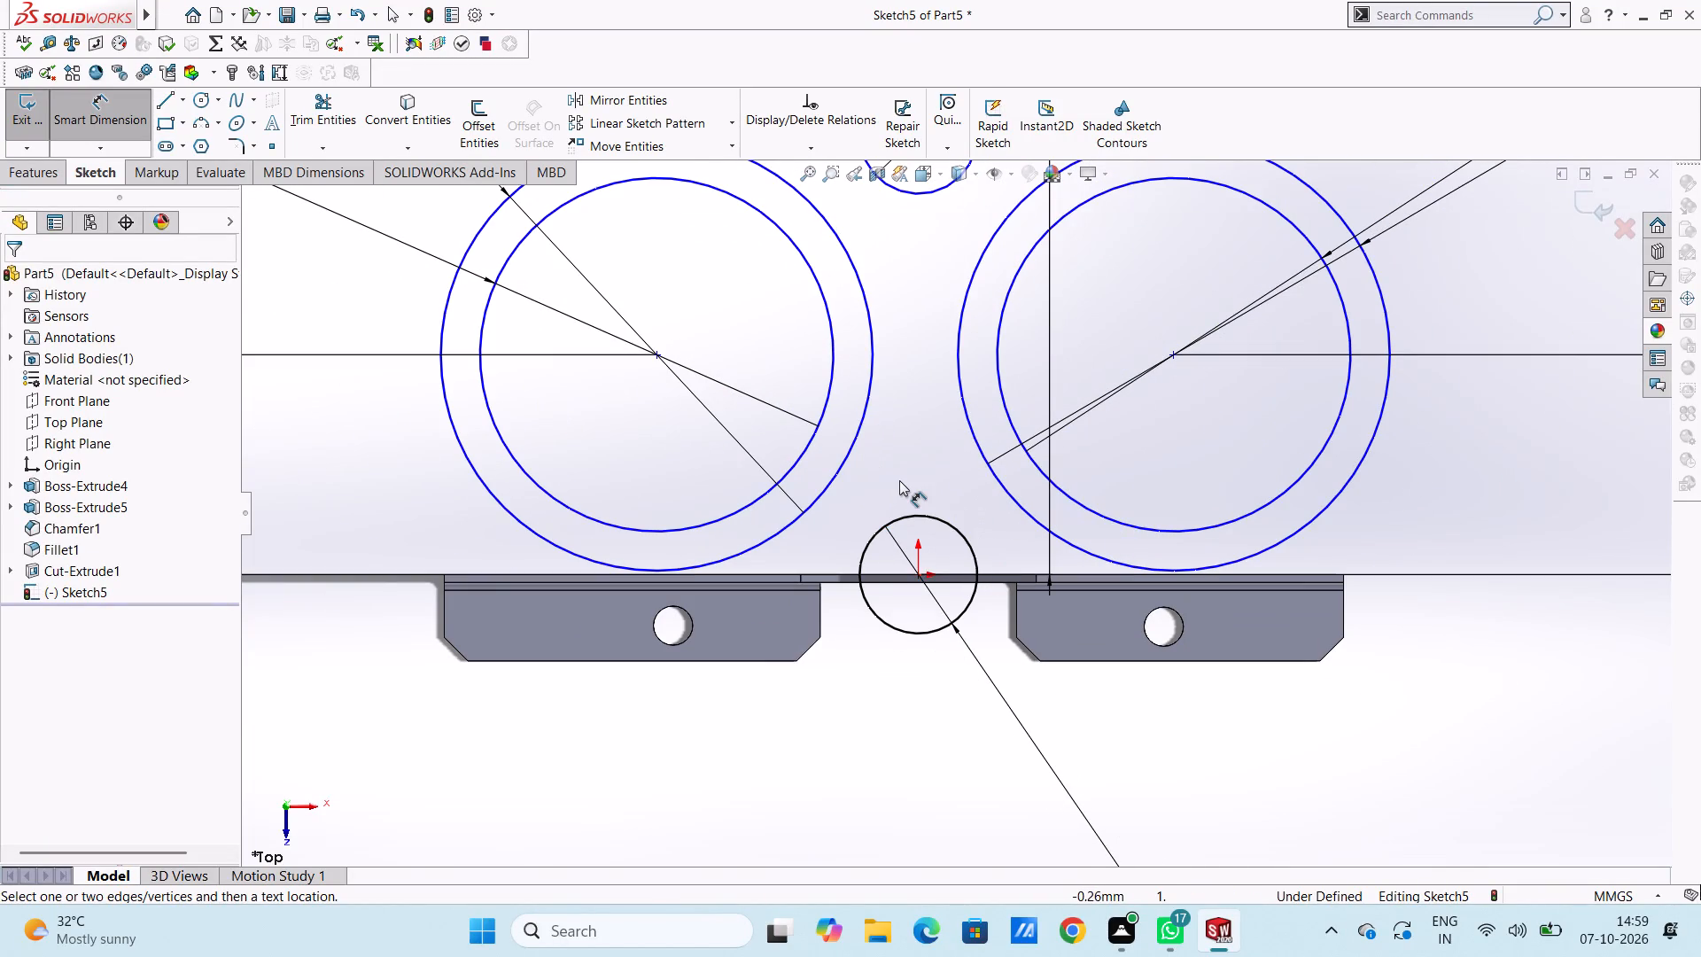
scroll(904, 480, "up", 6)
scroll(916, 603, "down", 2)
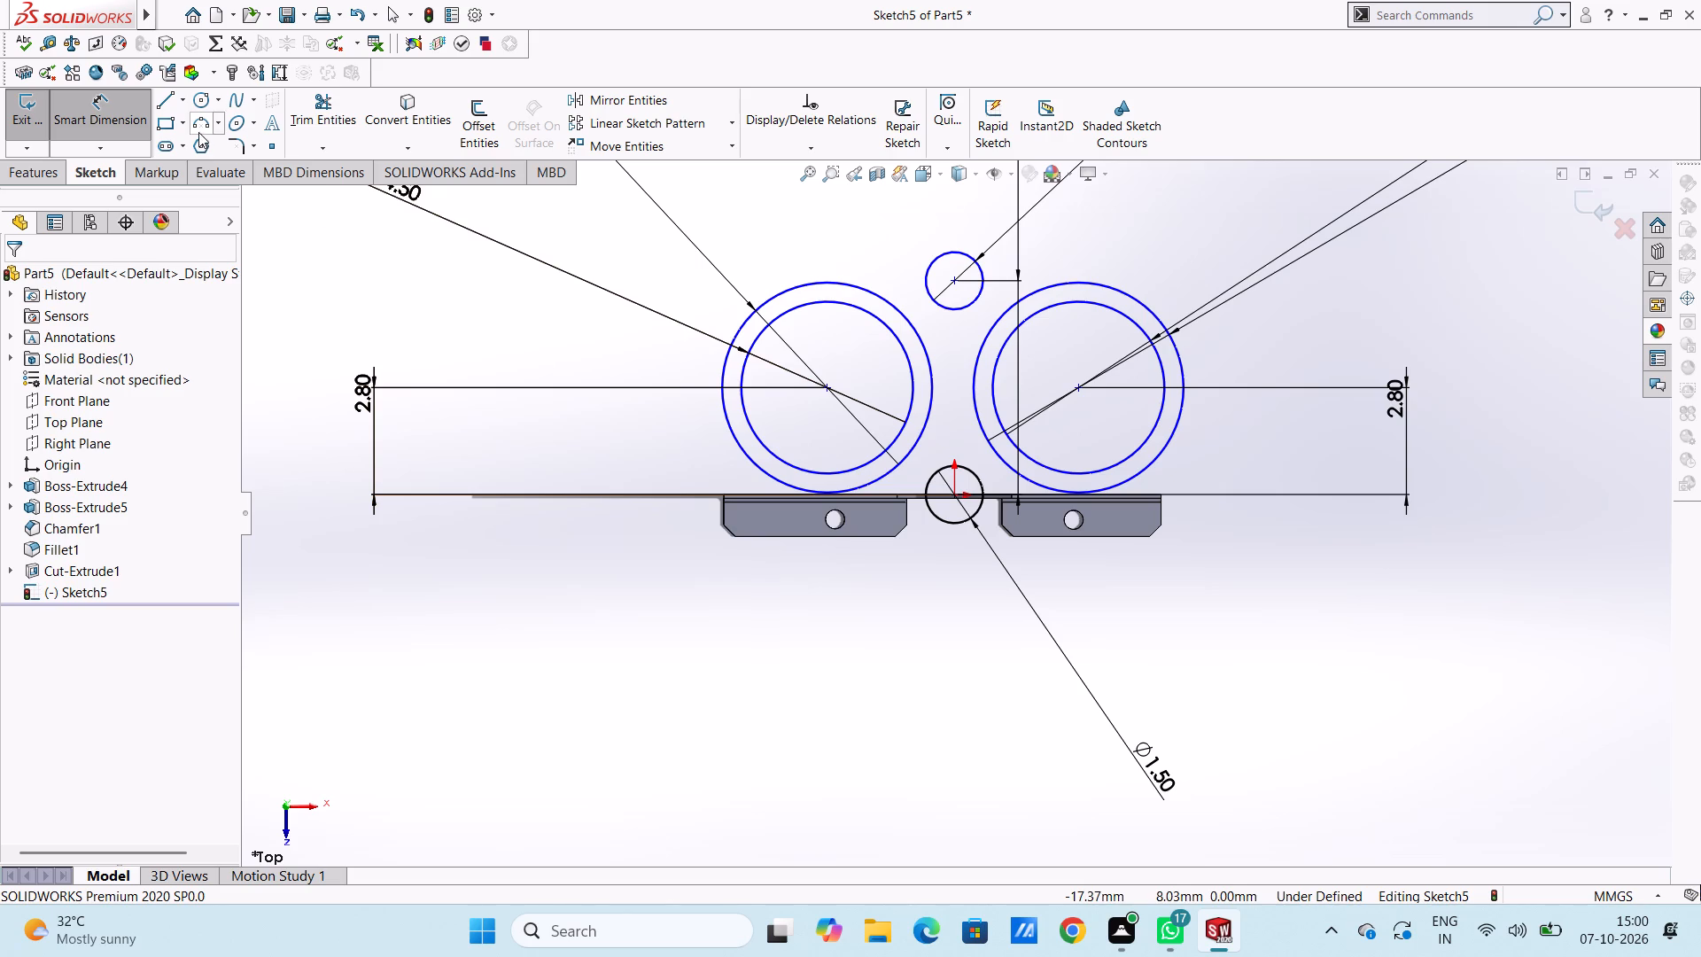
left_click(163, 97)
scroll(974, 517, "down", 5)
scroll(1116, 421, "down", 5)
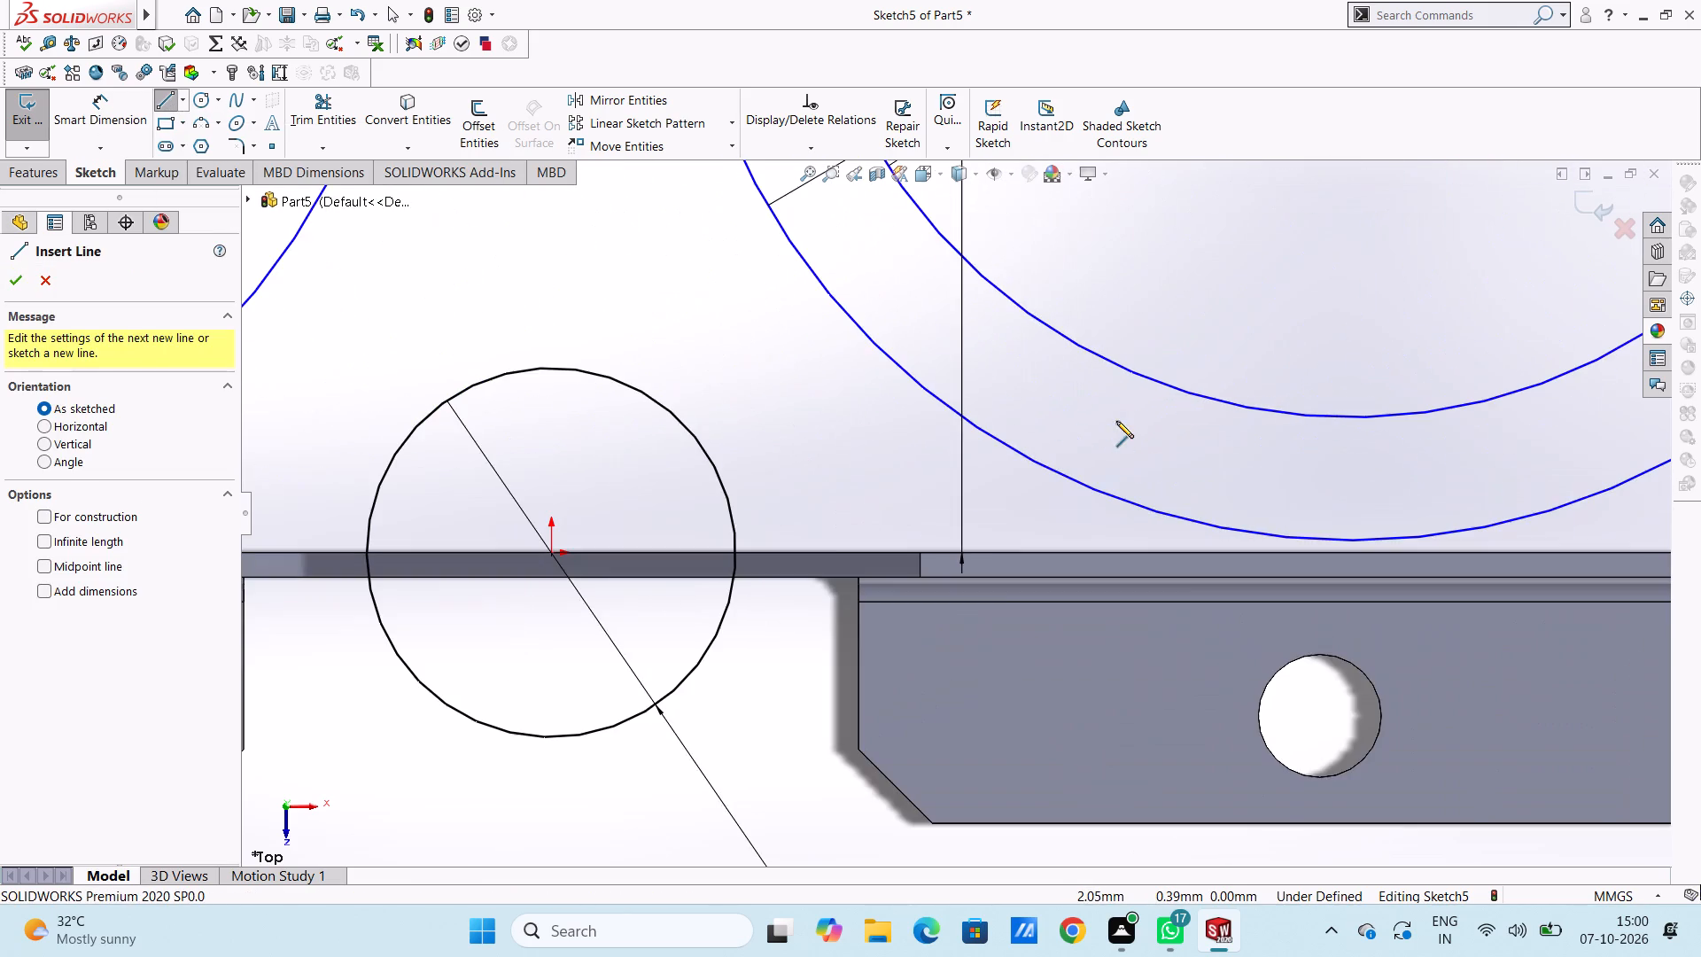
scroll(999, 575, "up", 3)
scroll(959, 599, "down", 4)
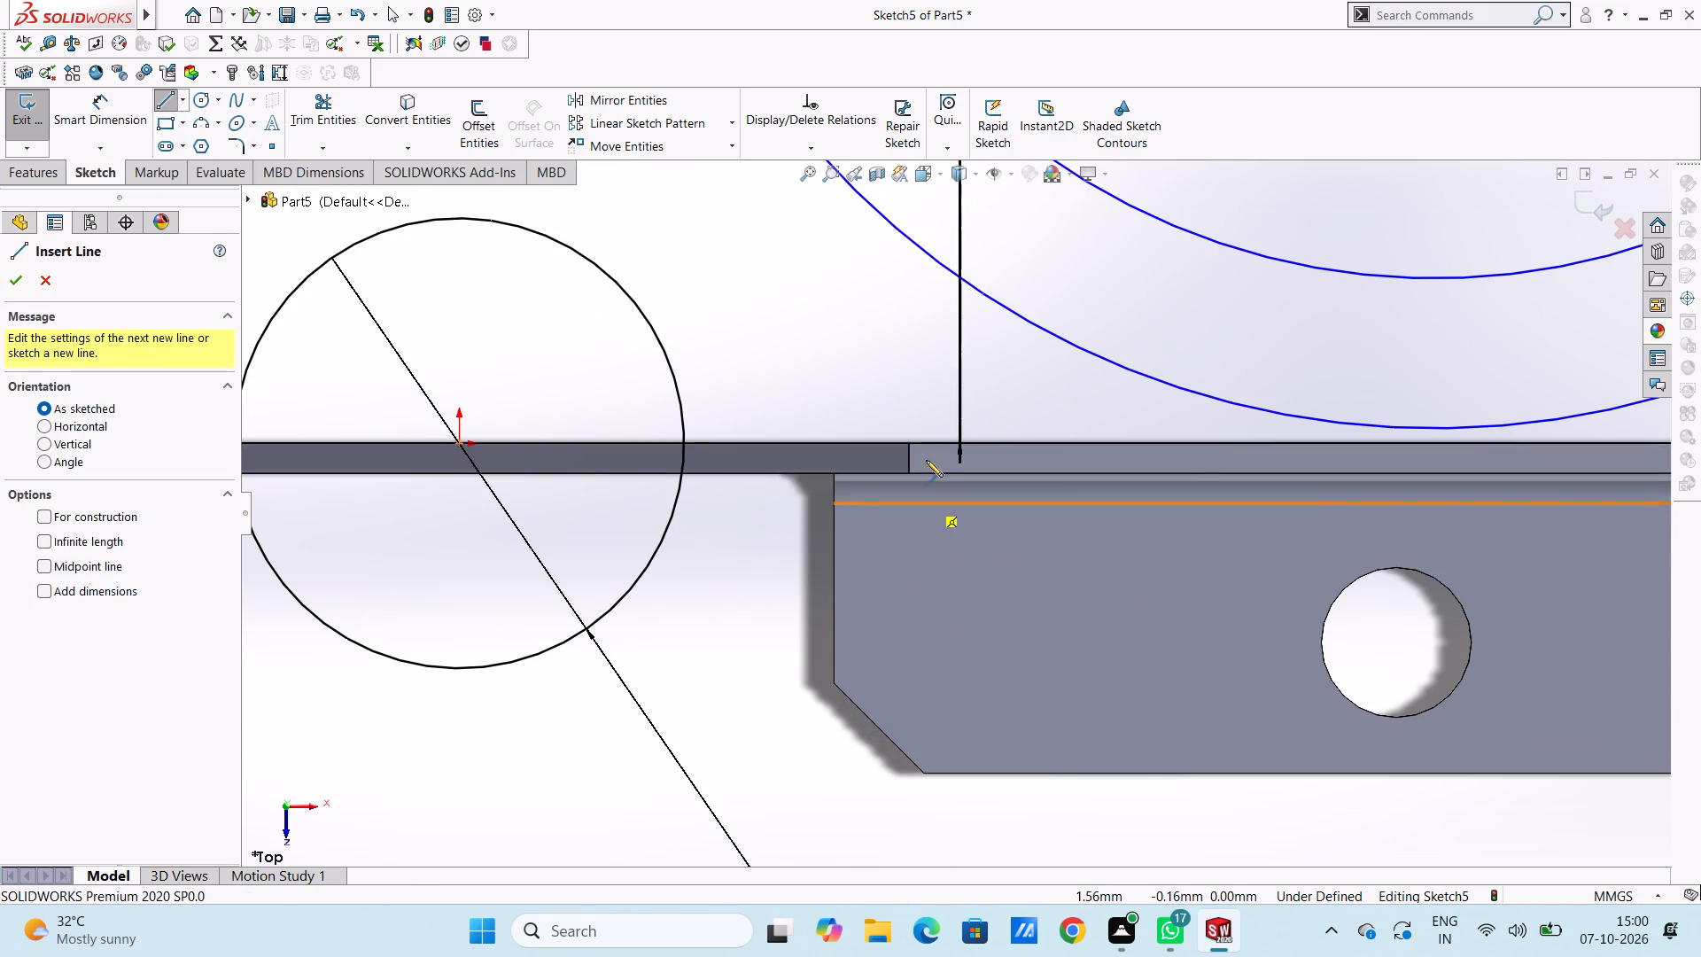
left_click(908, 445)
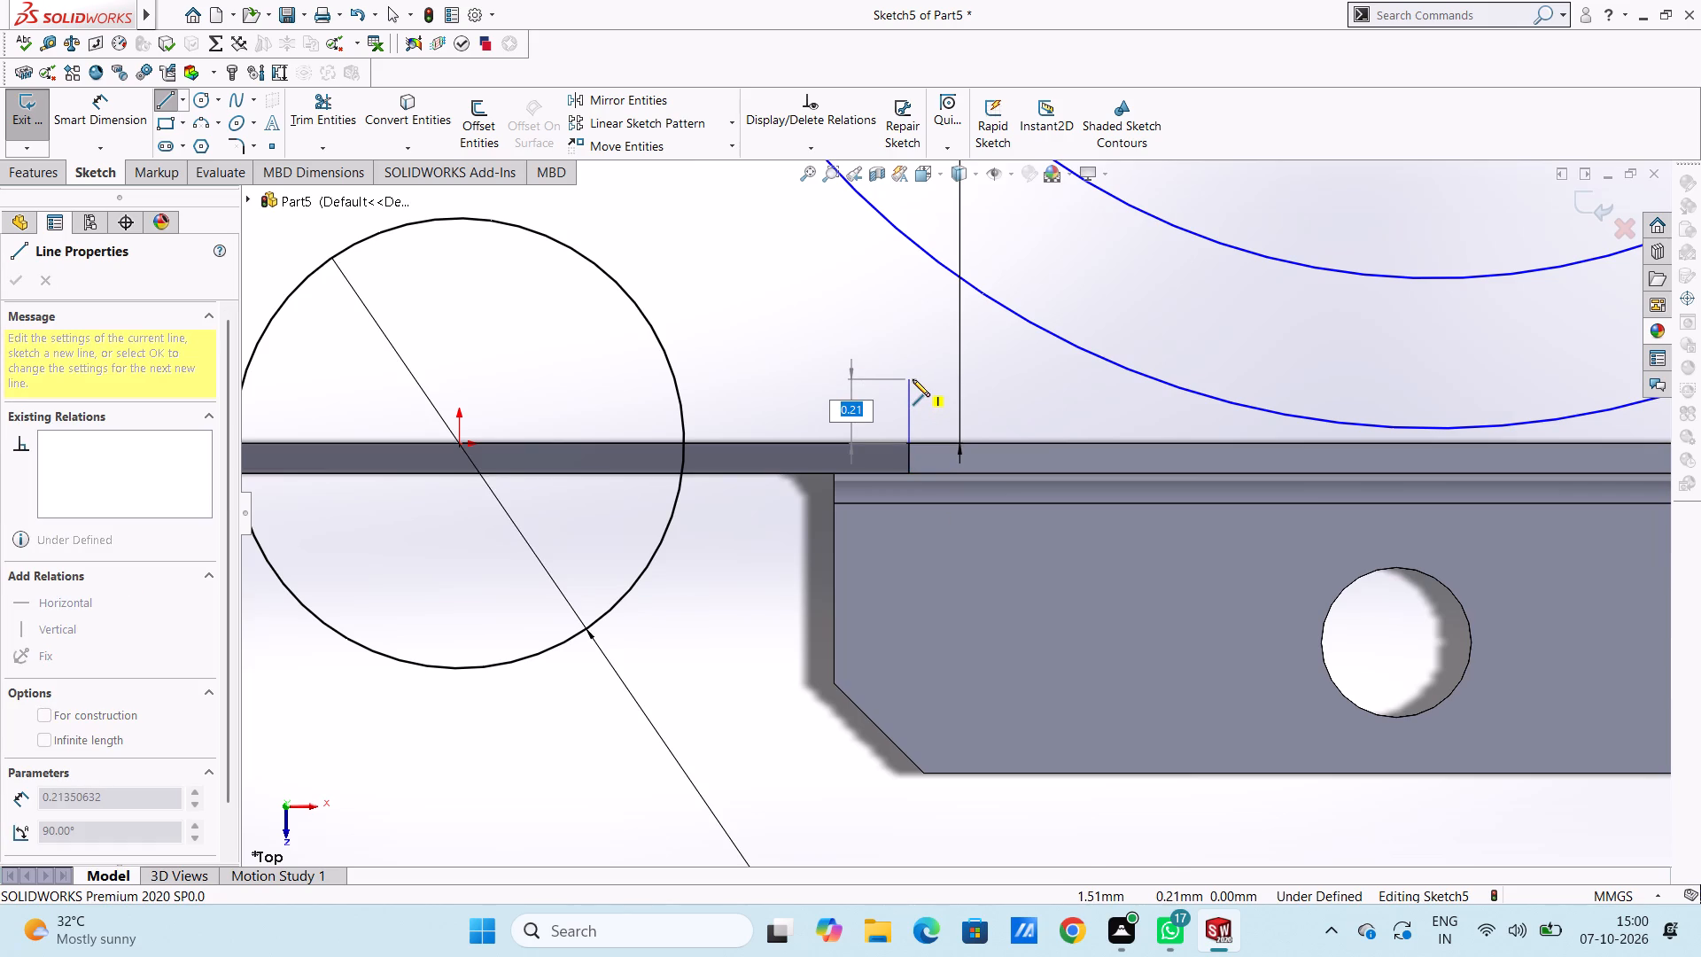
middle_click(913, 379)
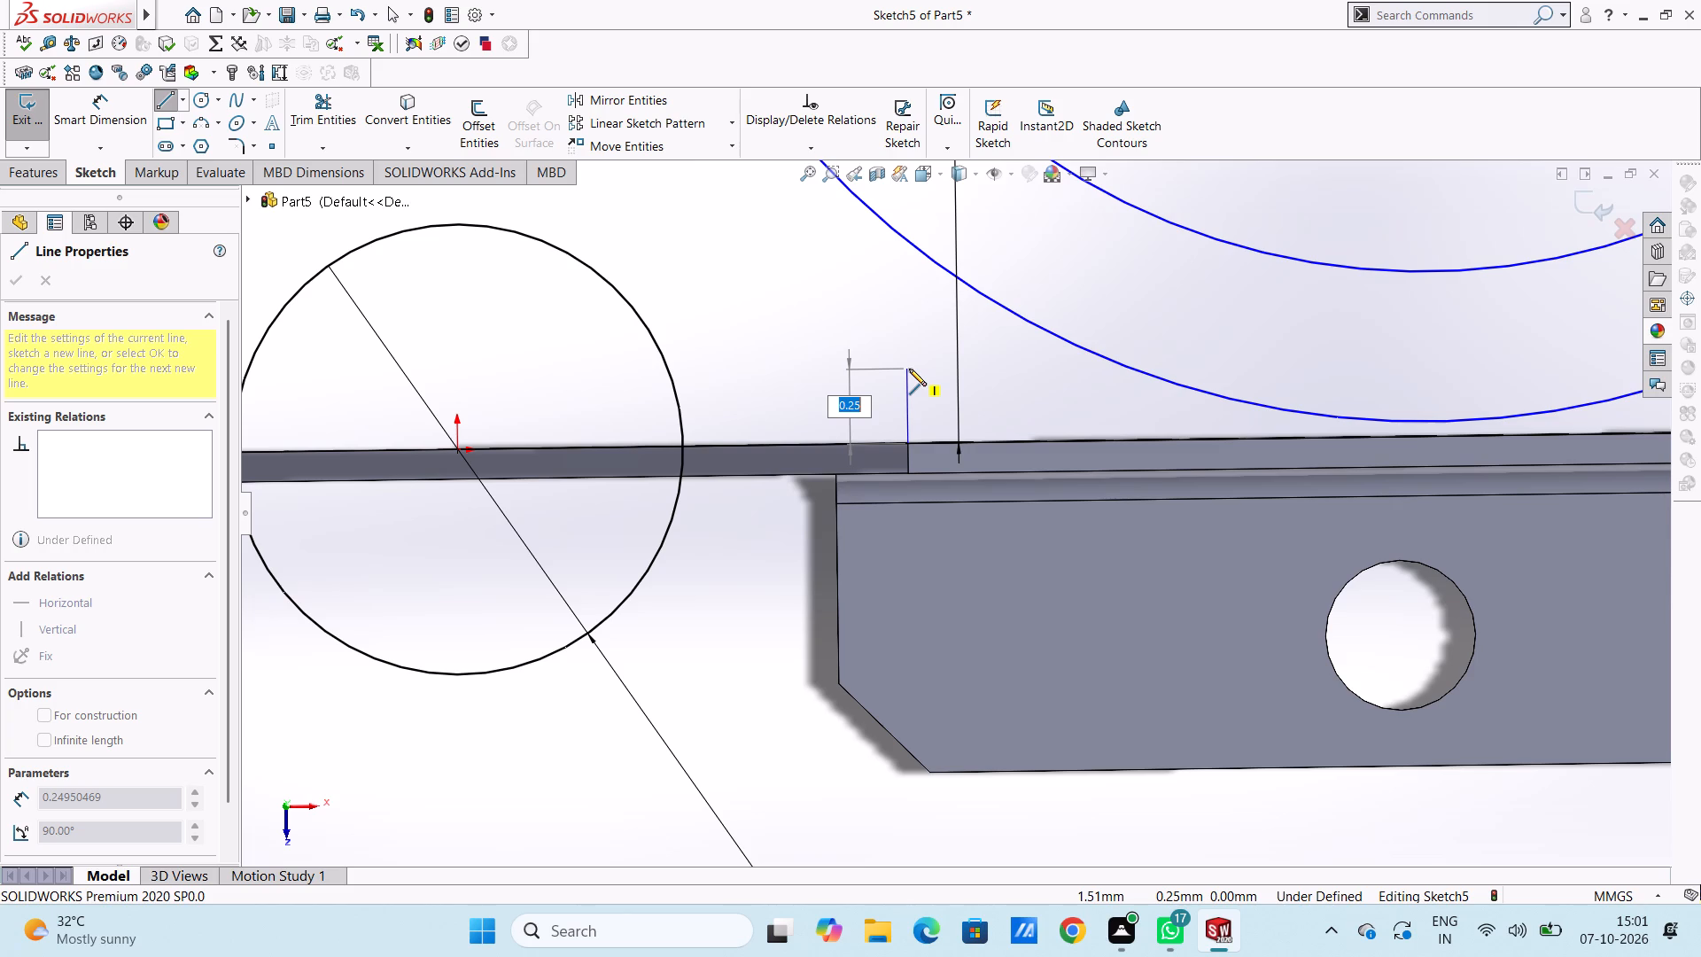
type("0.2")
key("Return")
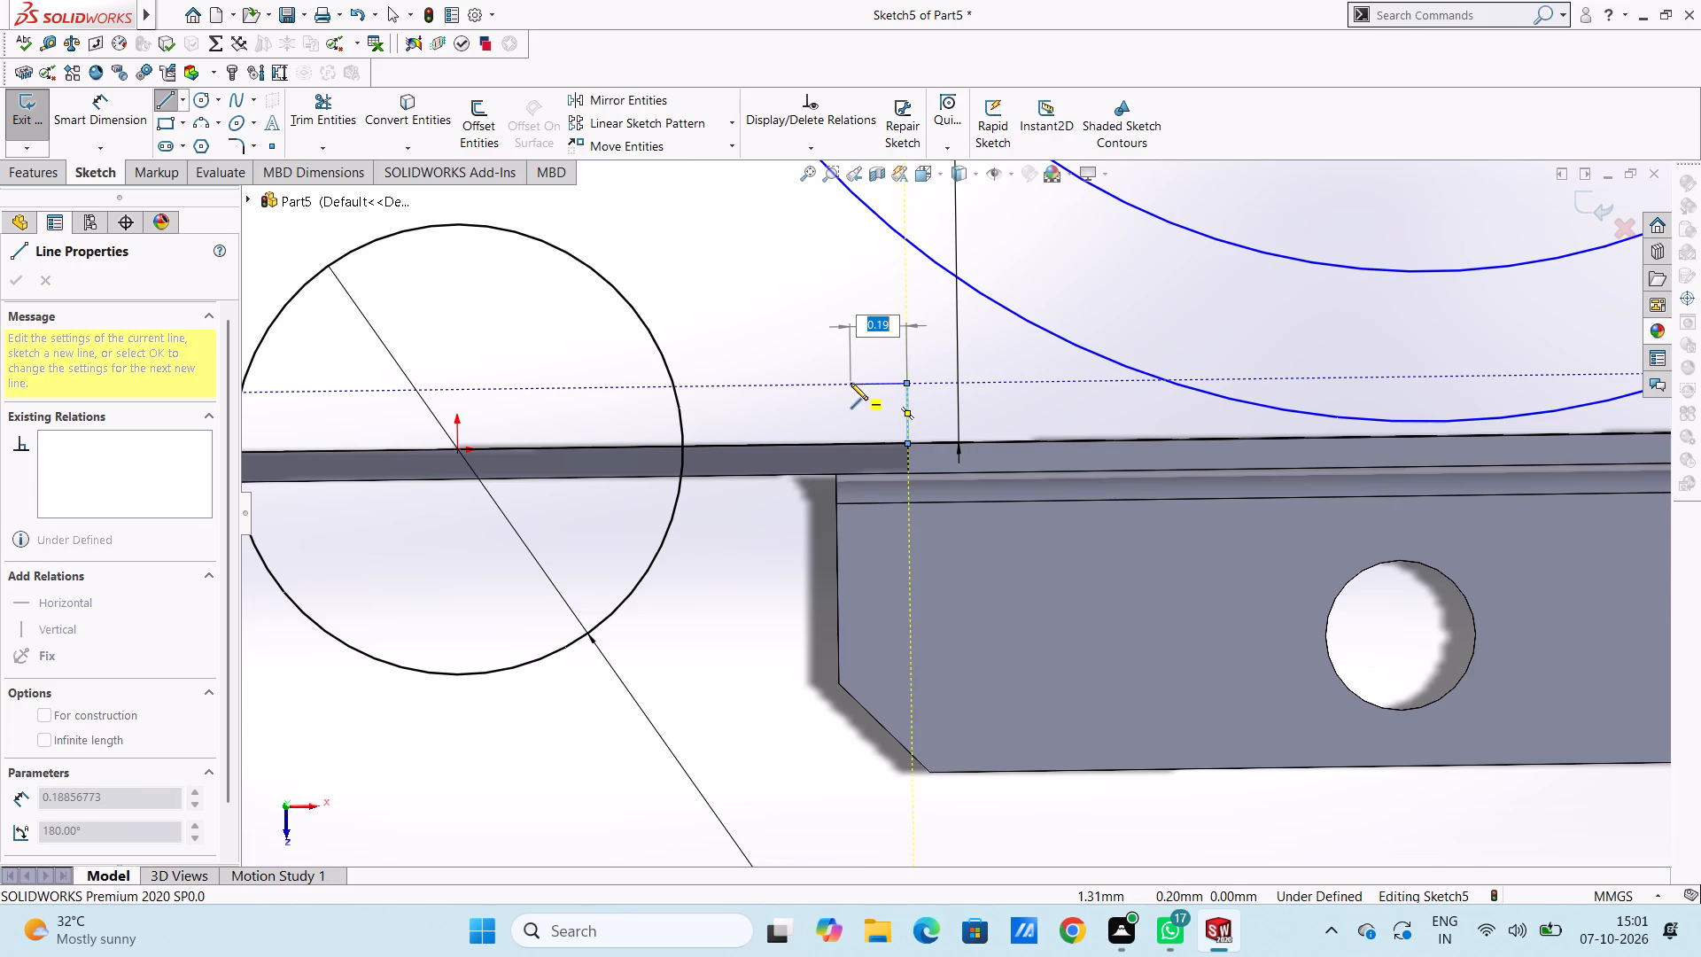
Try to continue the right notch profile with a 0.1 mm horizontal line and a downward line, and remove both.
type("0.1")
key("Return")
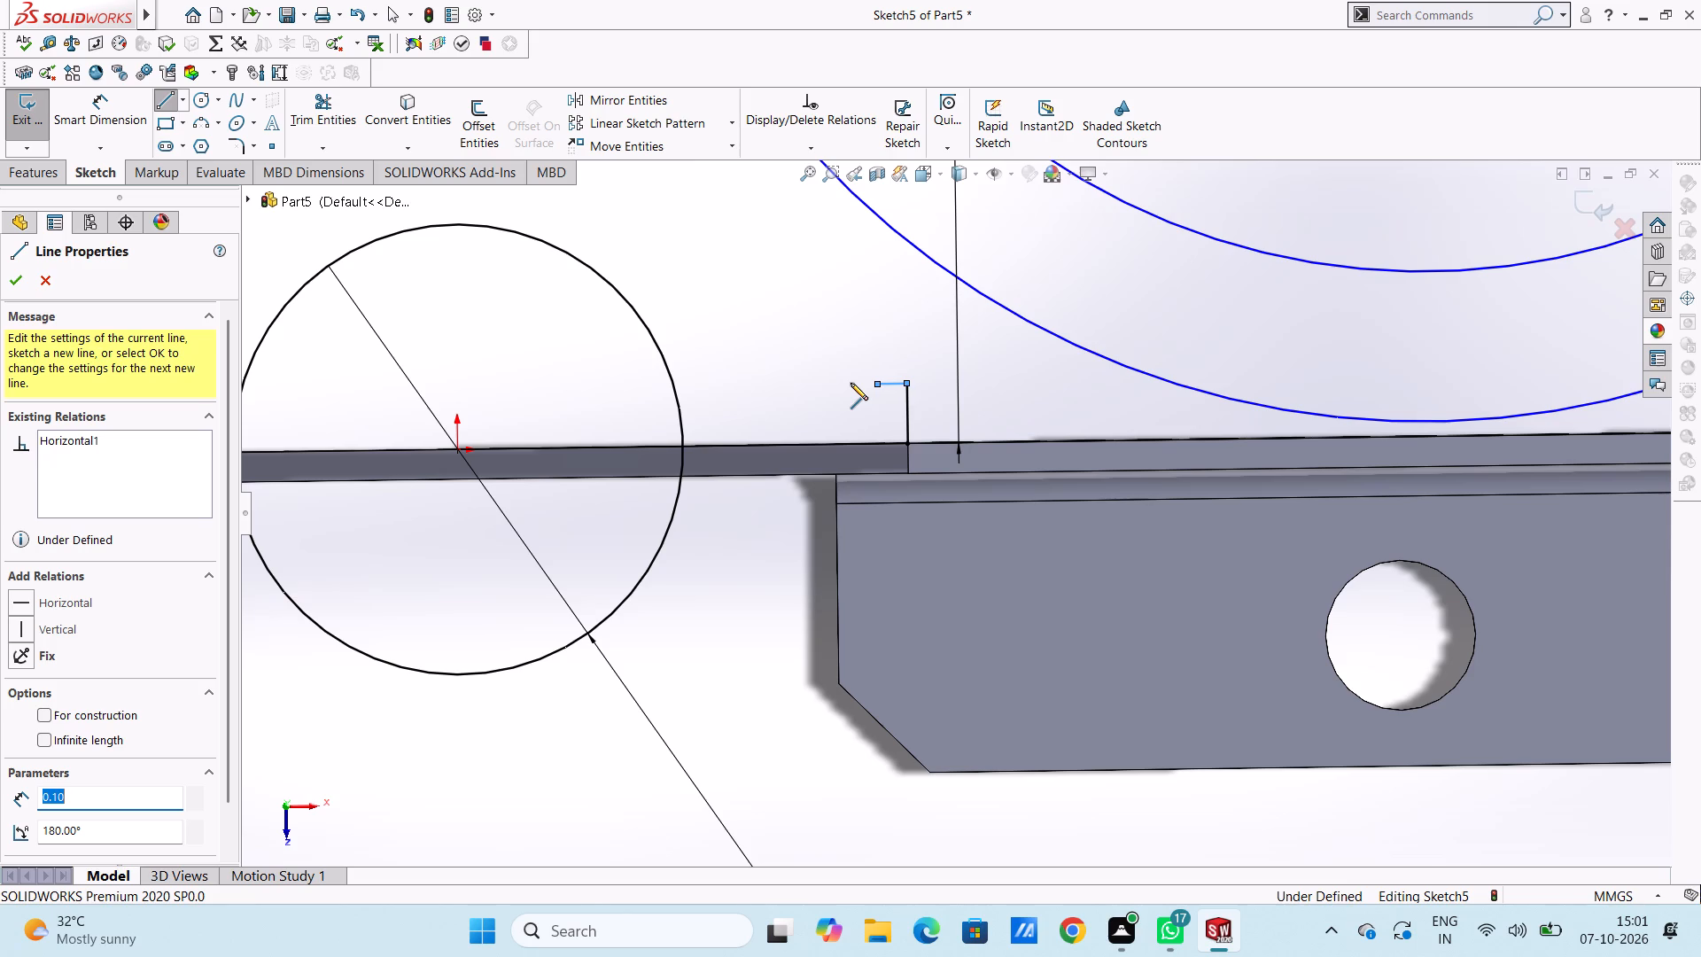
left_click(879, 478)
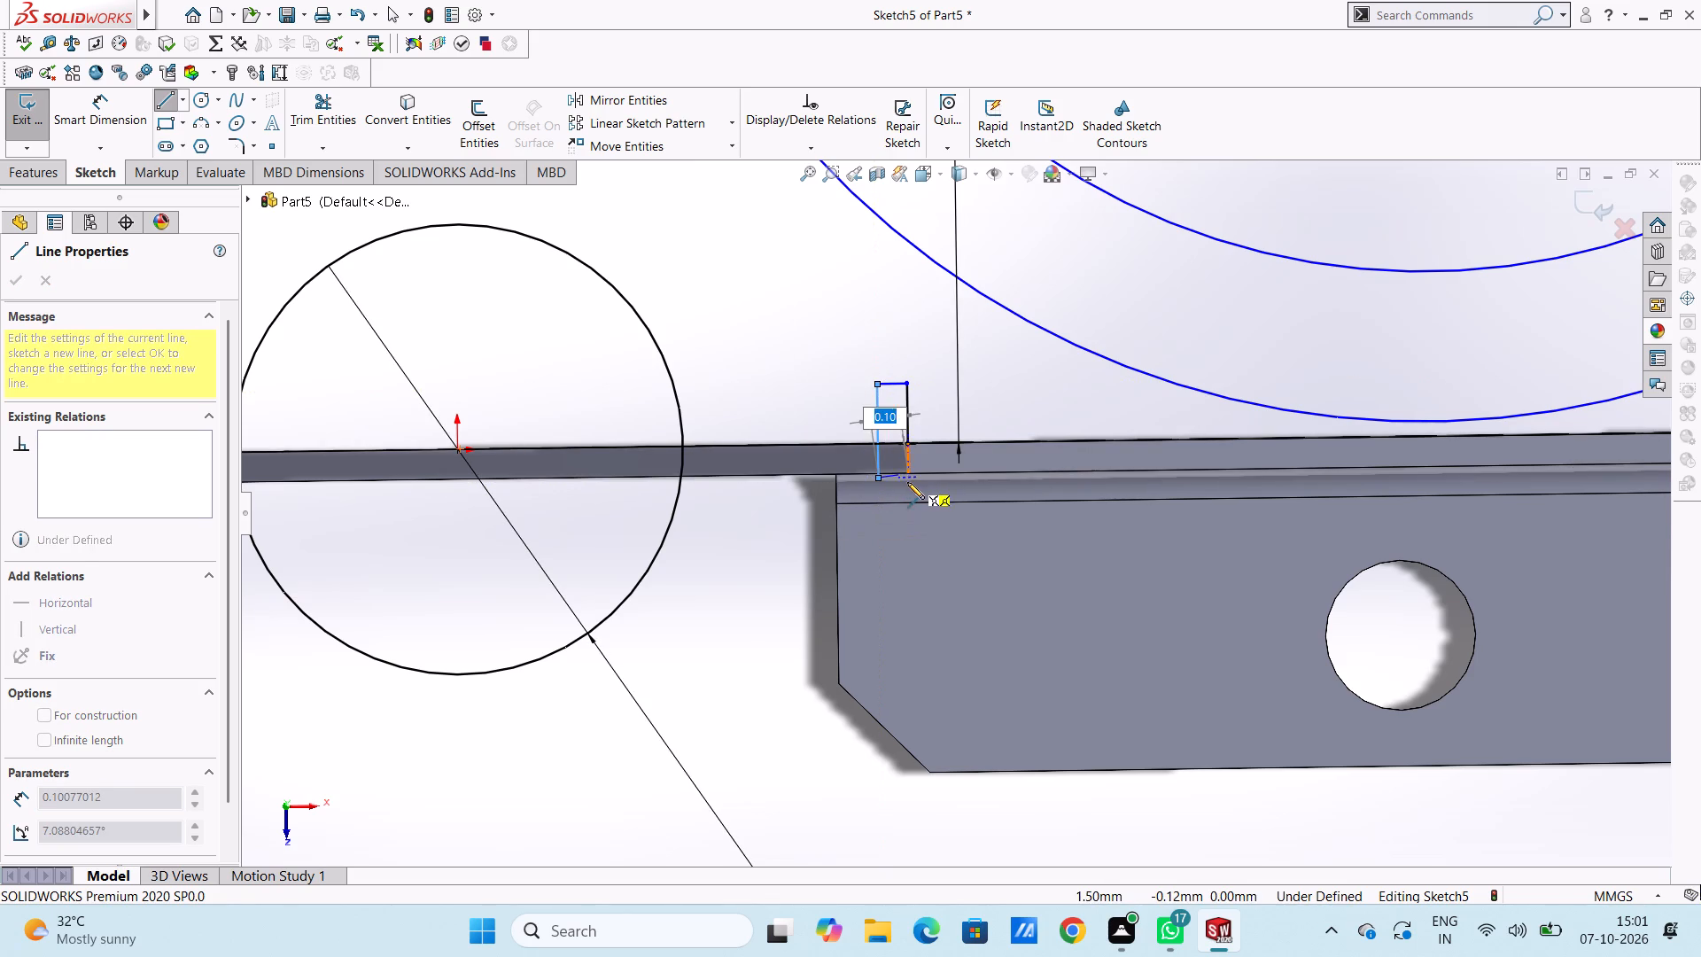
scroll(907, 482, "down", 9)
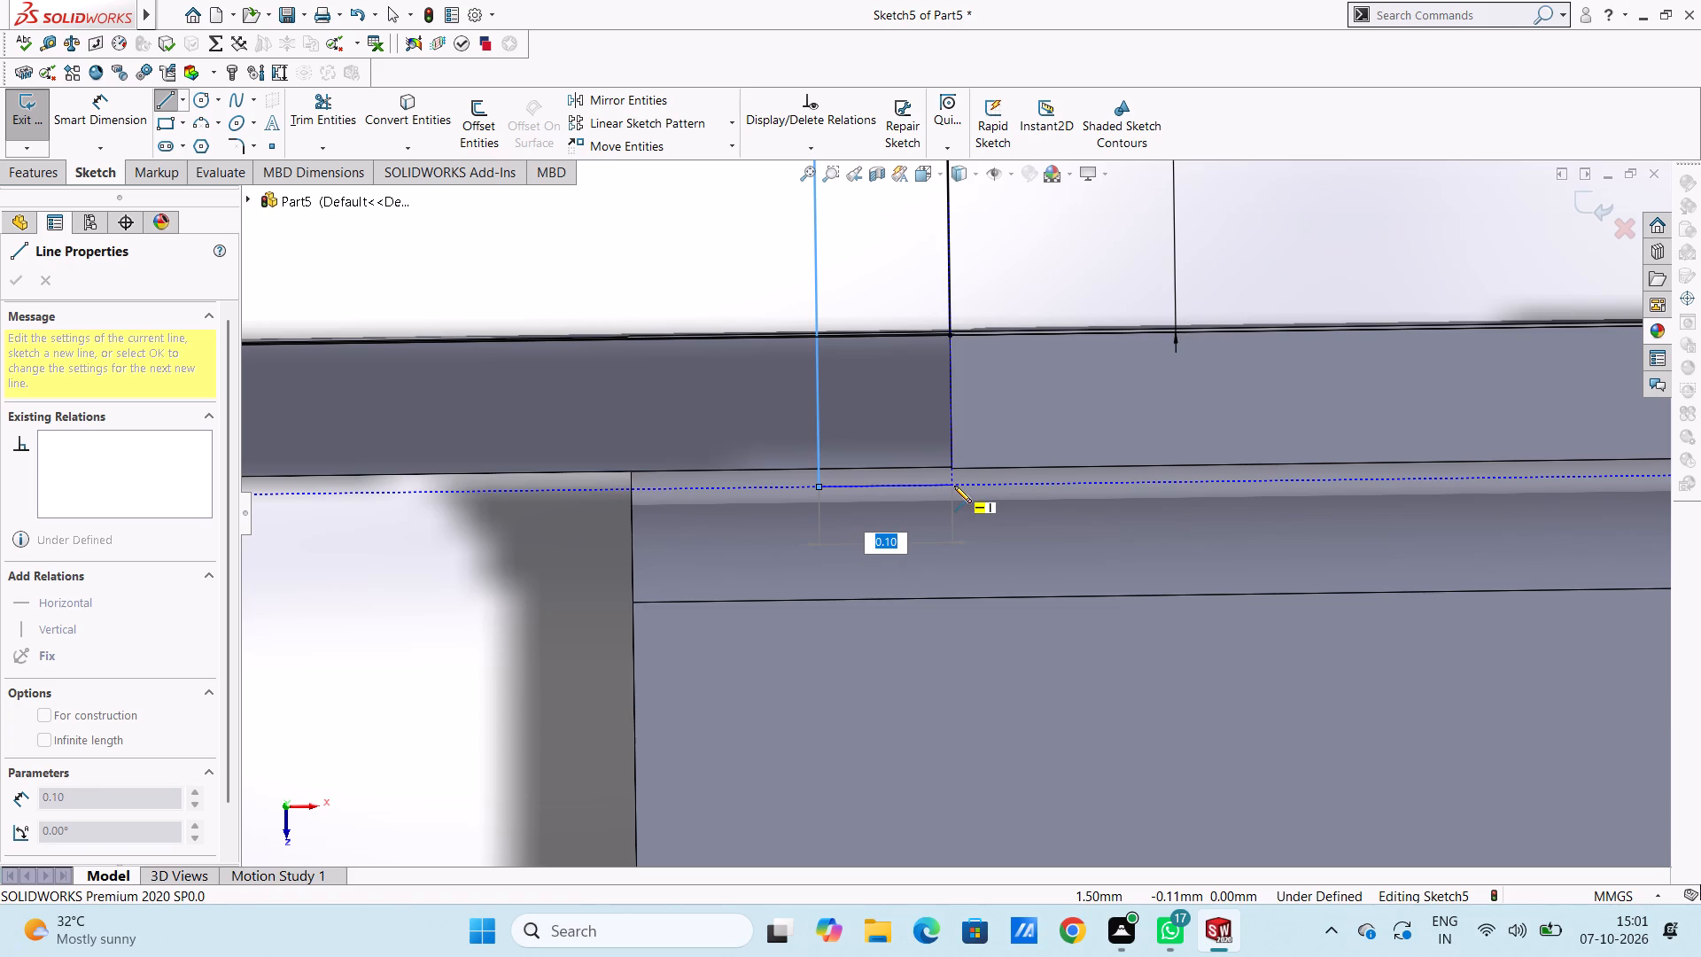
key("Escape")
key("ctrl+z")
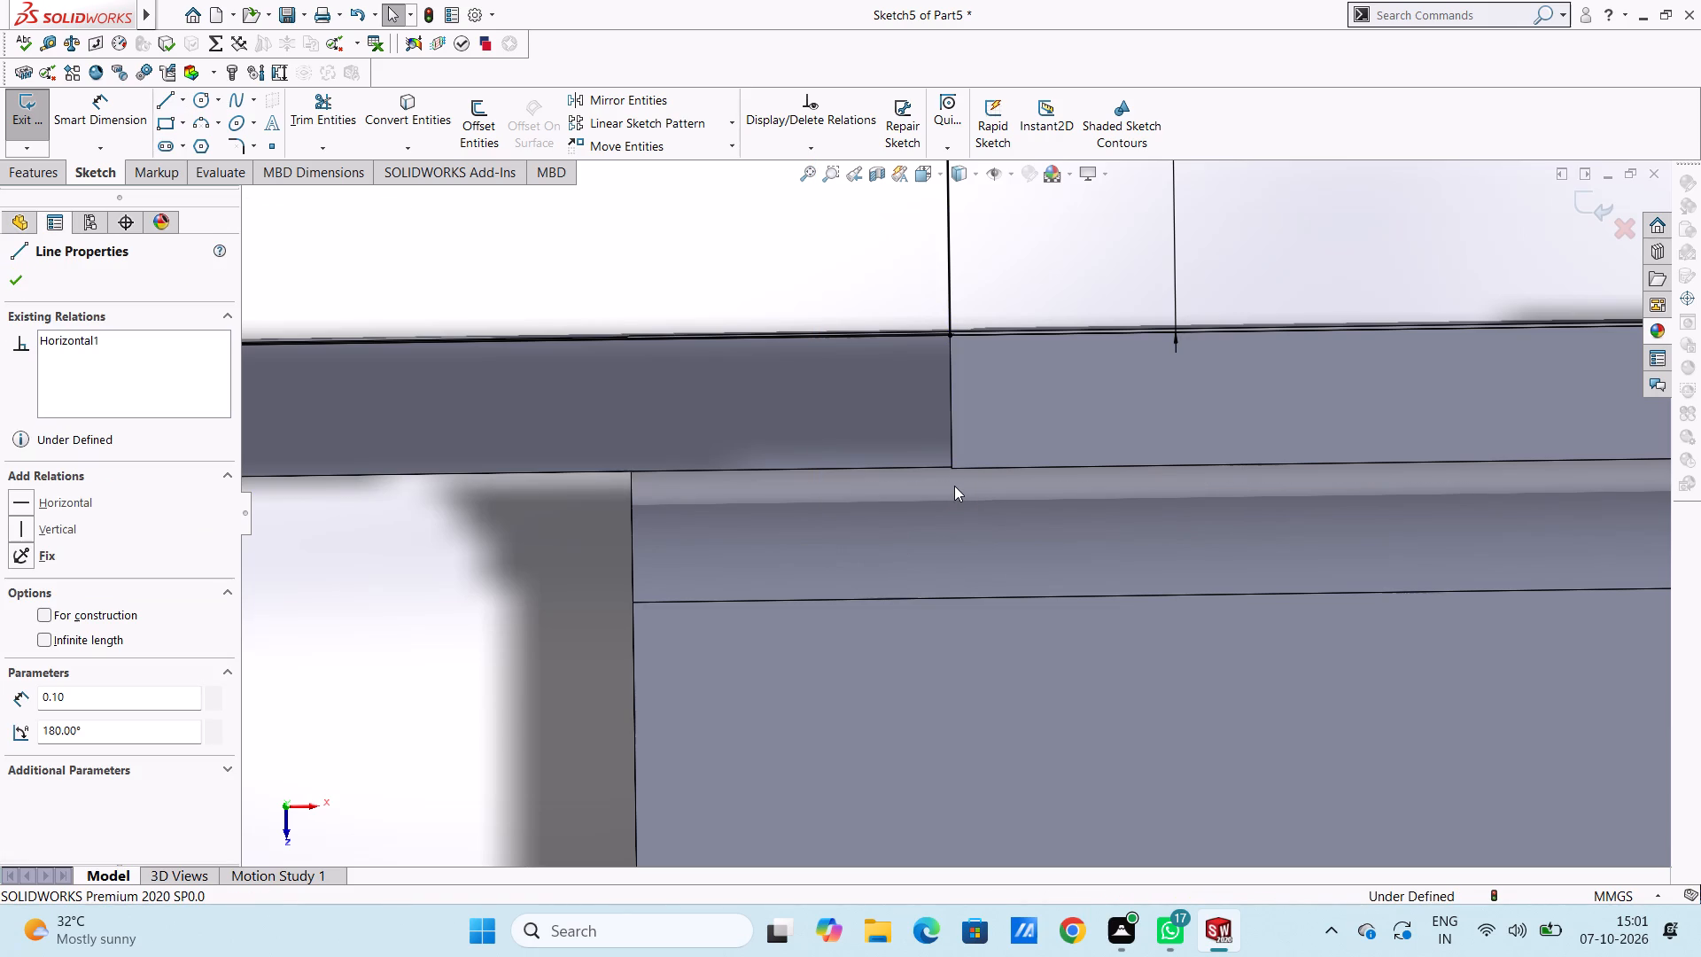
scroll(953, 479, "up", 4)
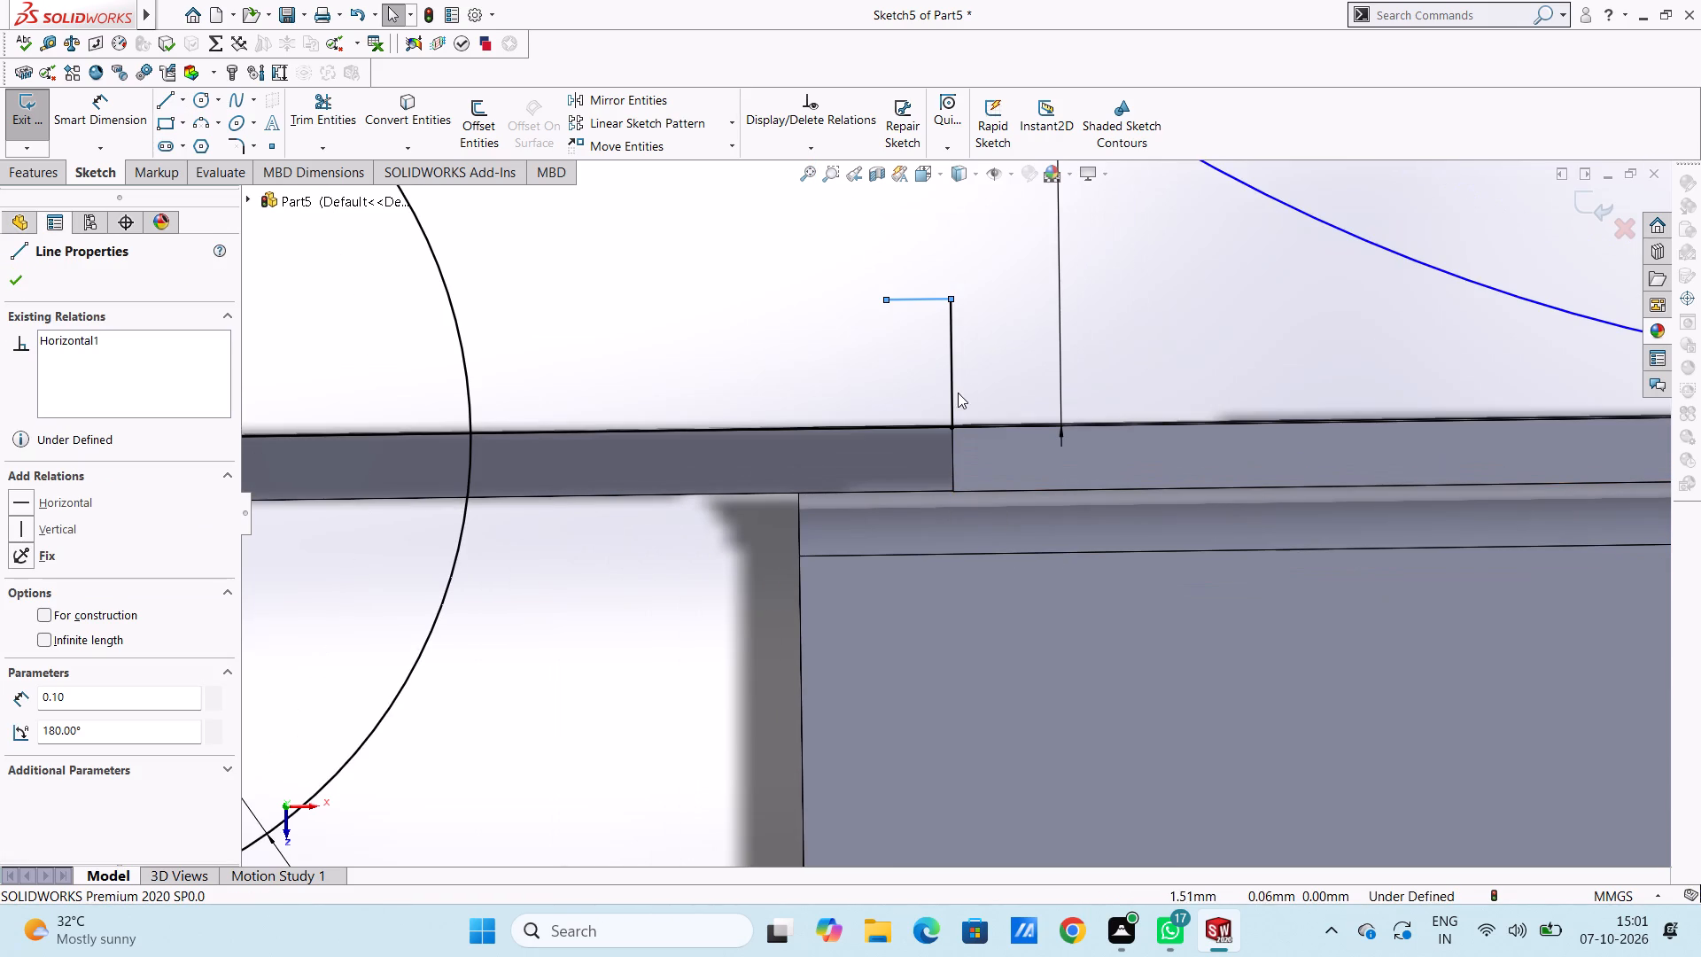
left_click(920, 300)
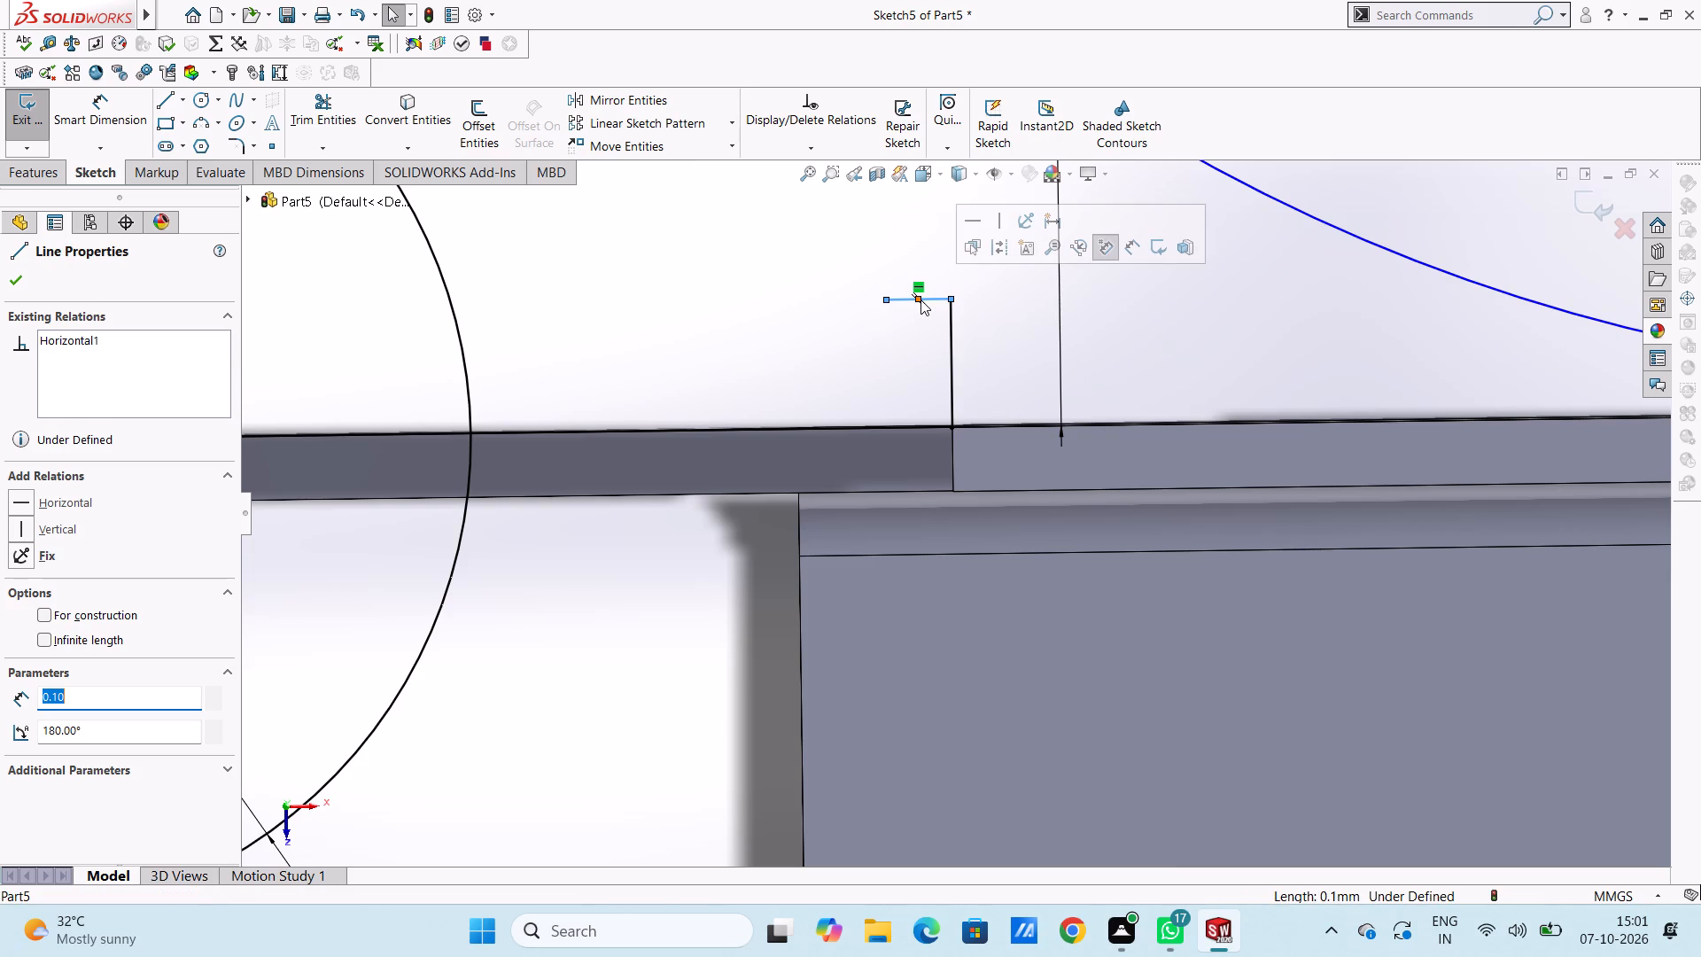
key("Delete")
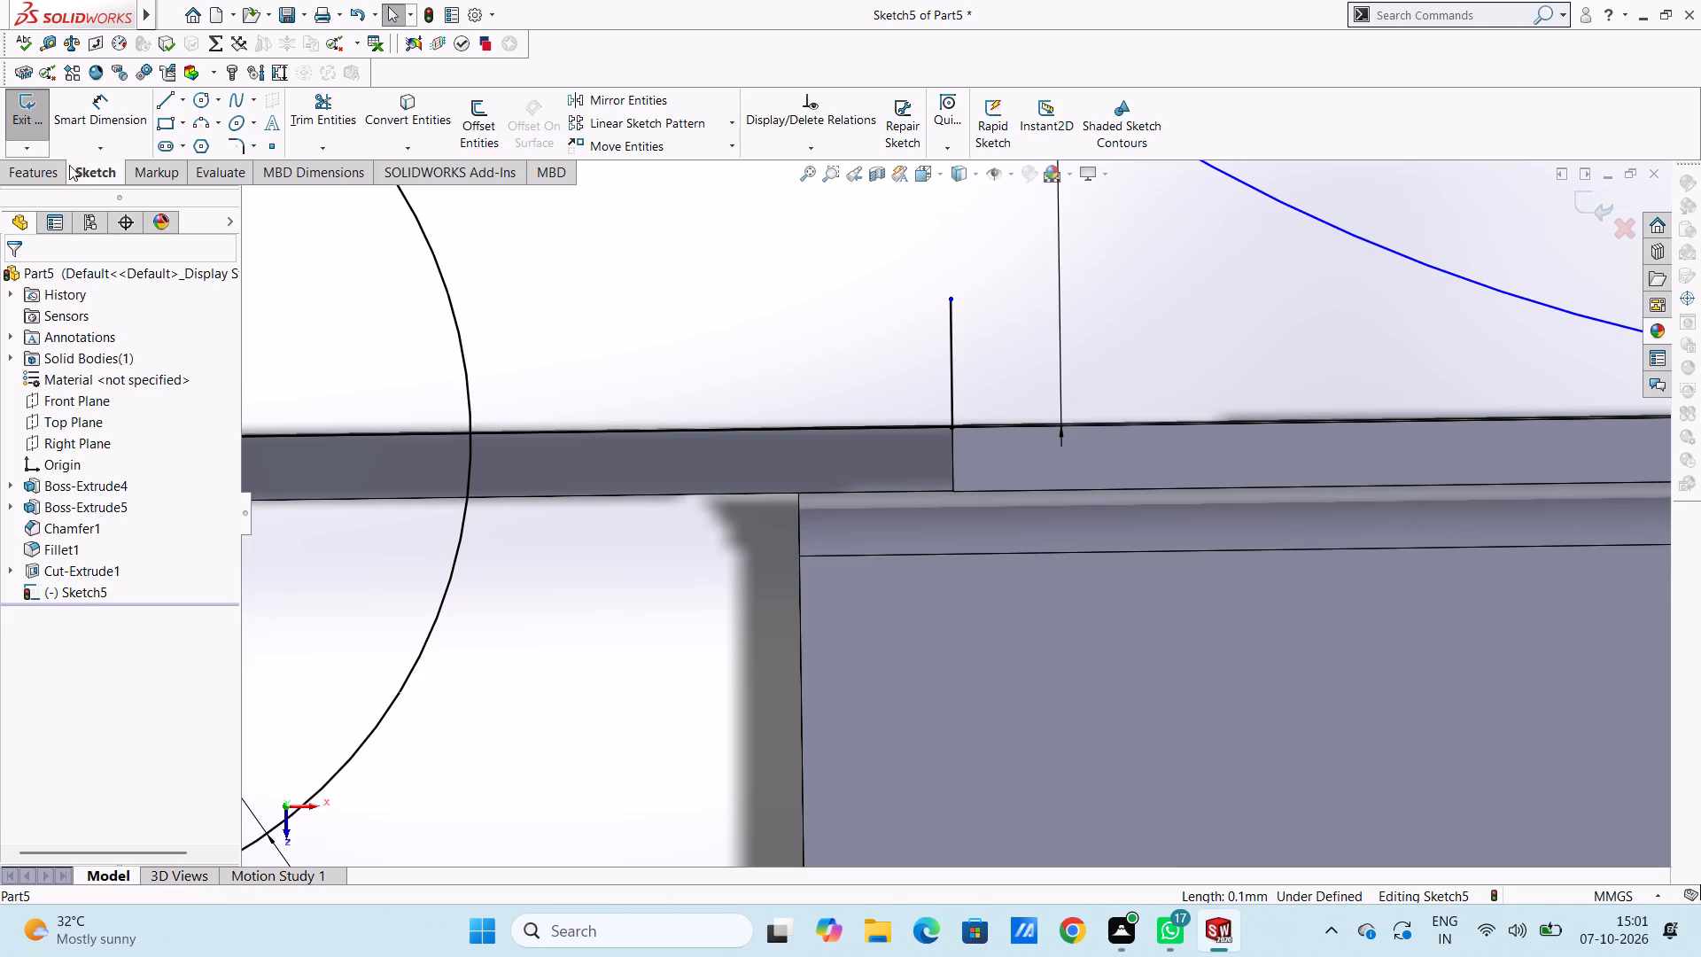
Continue the right notch profile with a 0.1 mm horizontal line toward the origin and a downward vertical line about 0.3 mm long.
left_click(165, 109)
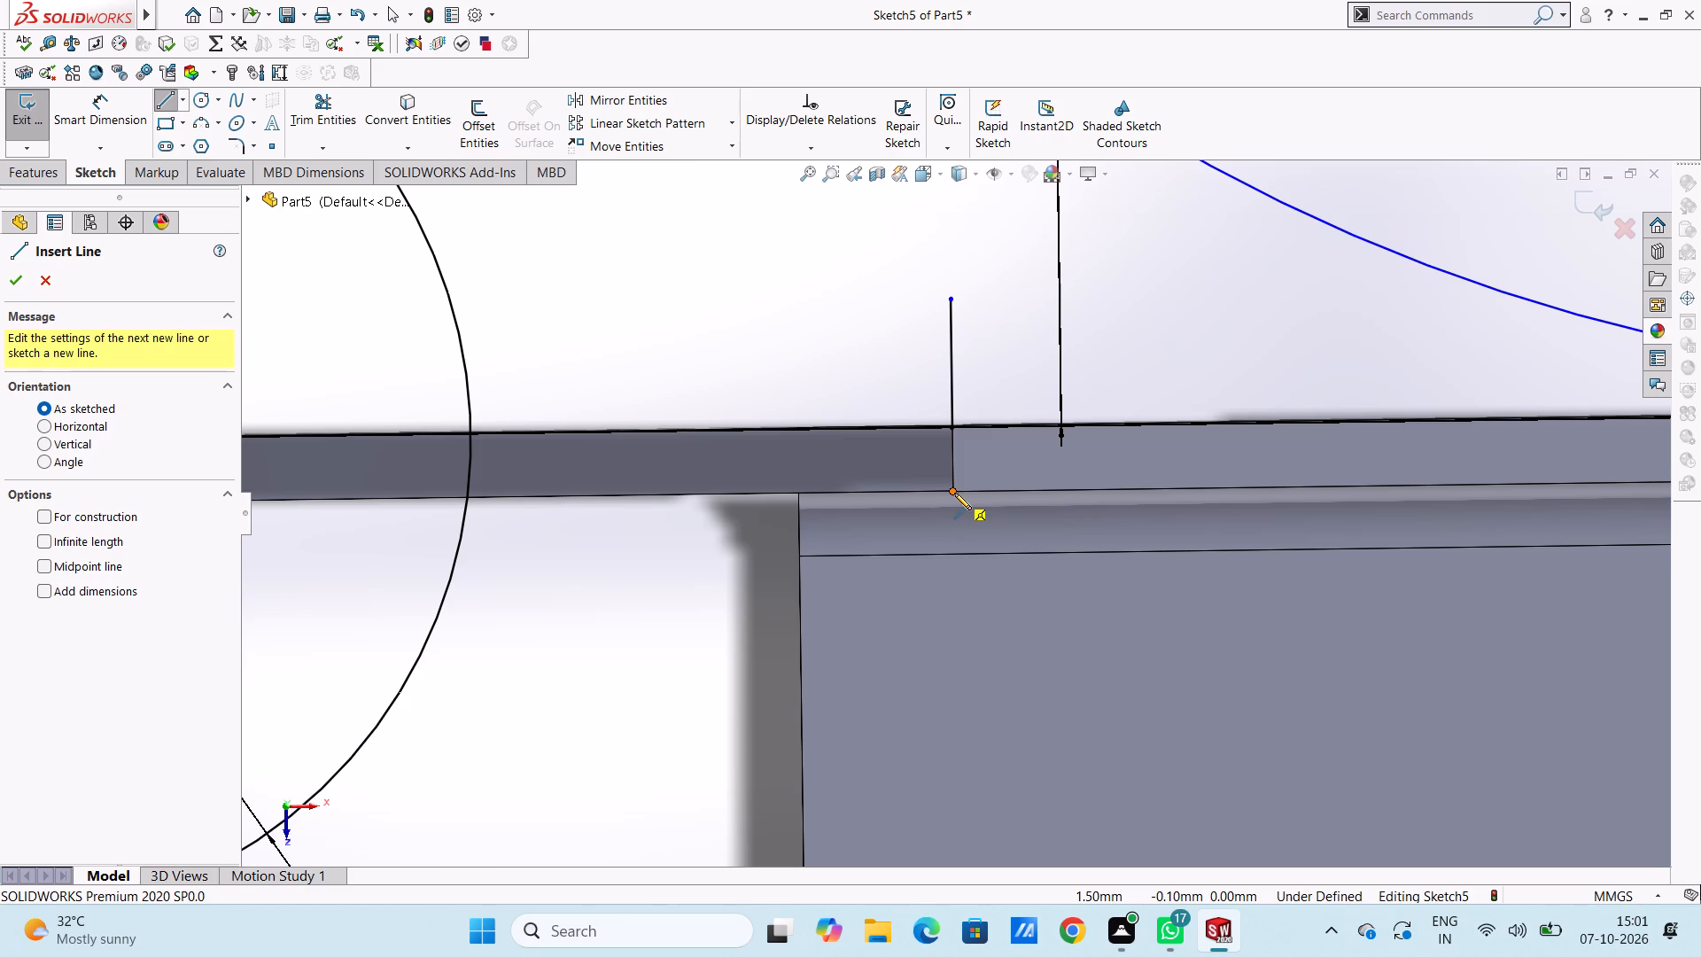
left_click(949, 300)
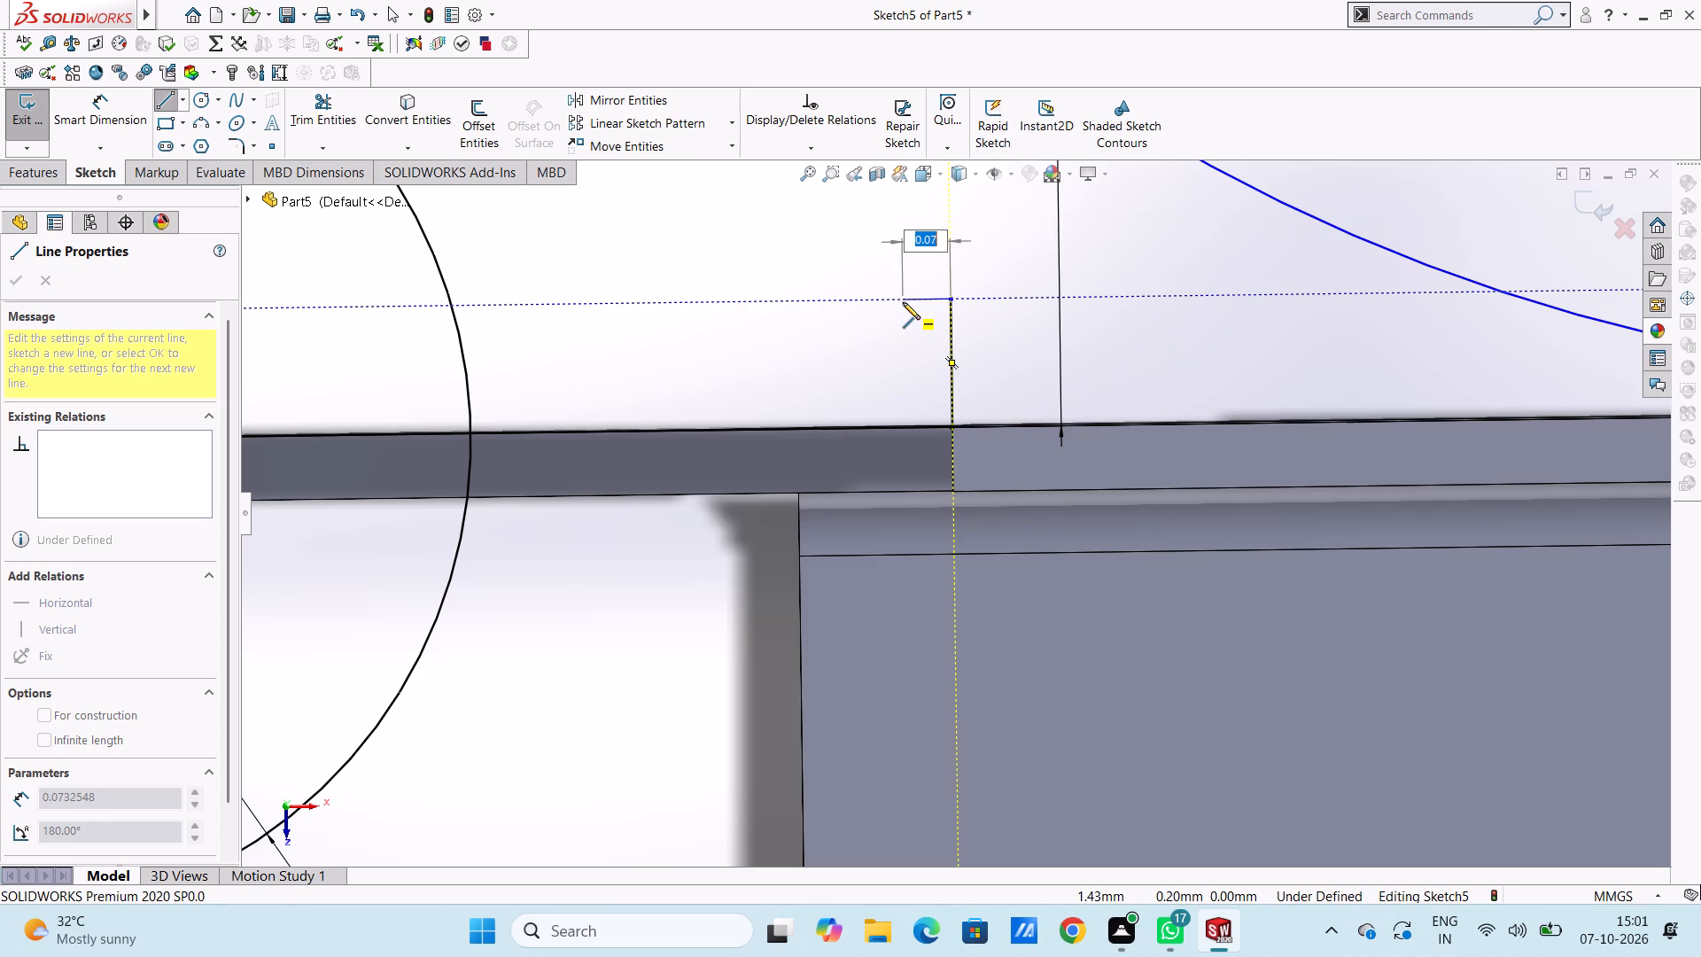
type("0.1")
key("Return")
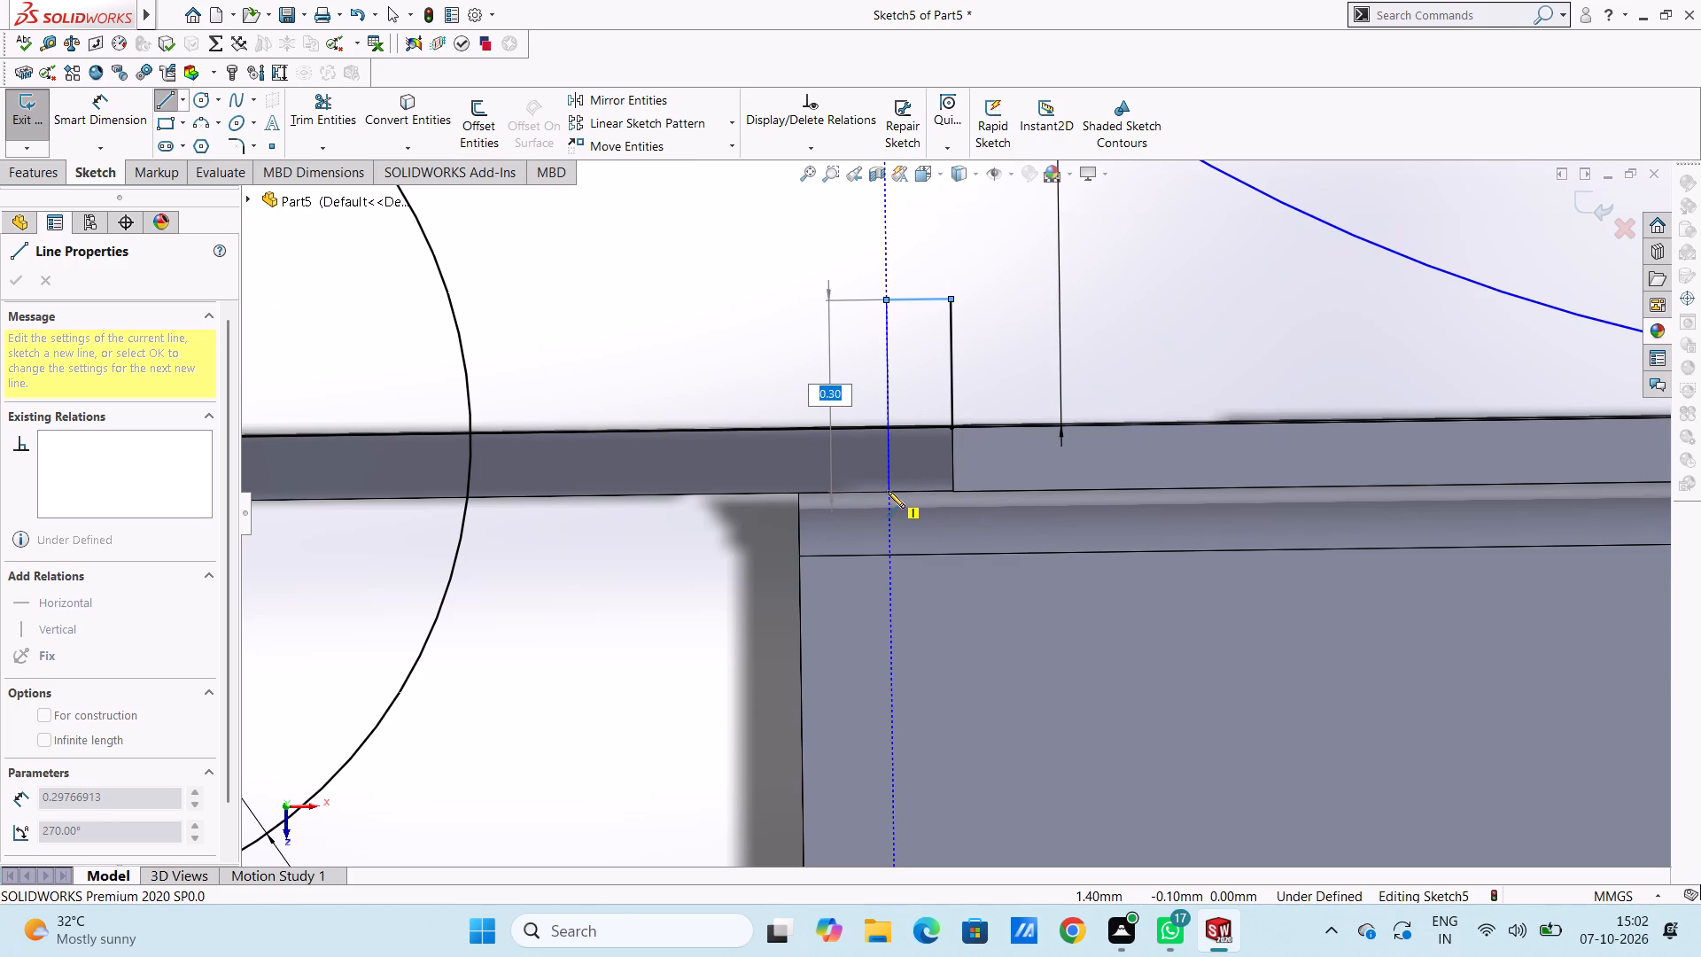
left_click(888, 491)
key("Escape")
key("Escape")
key("Escape")
Sketch a 0.2 mm vertical line upward from the plate edge's notch corner at the left flange.
scroll(888, 491, "up", 6)
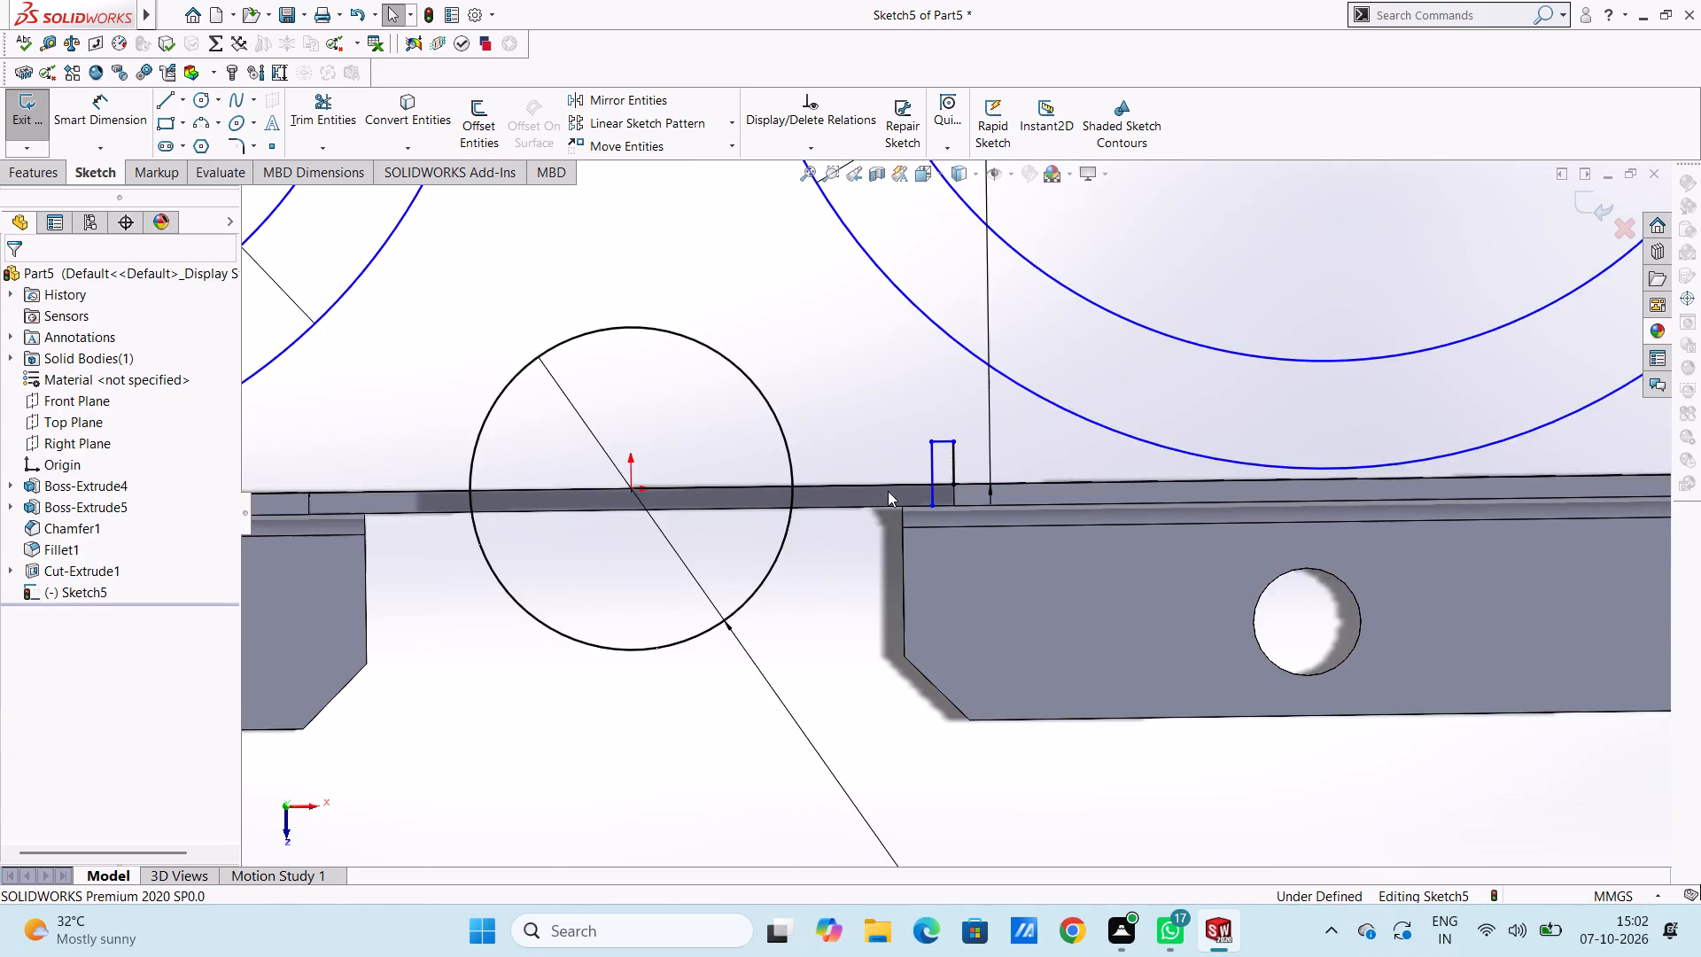
scroll(888, 491, "up", 5)
scroll(705, 550, "down", 1)
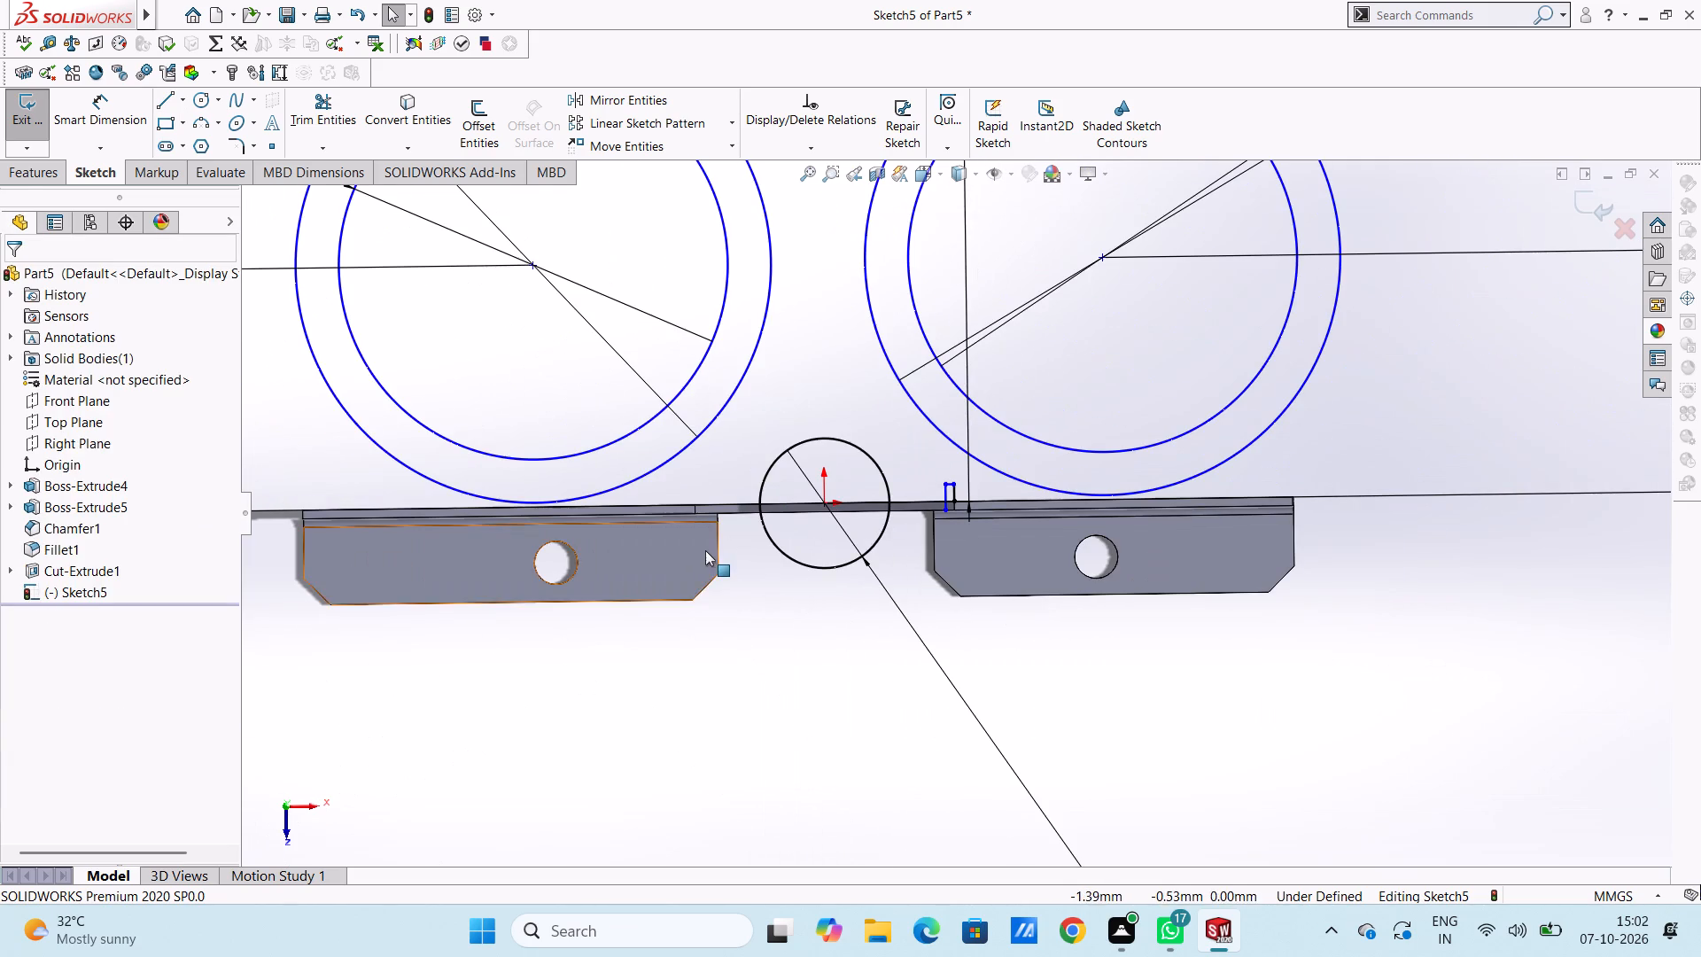
scroll(705, 550, "down", 1)
scroll(760, 440, "down", 3)
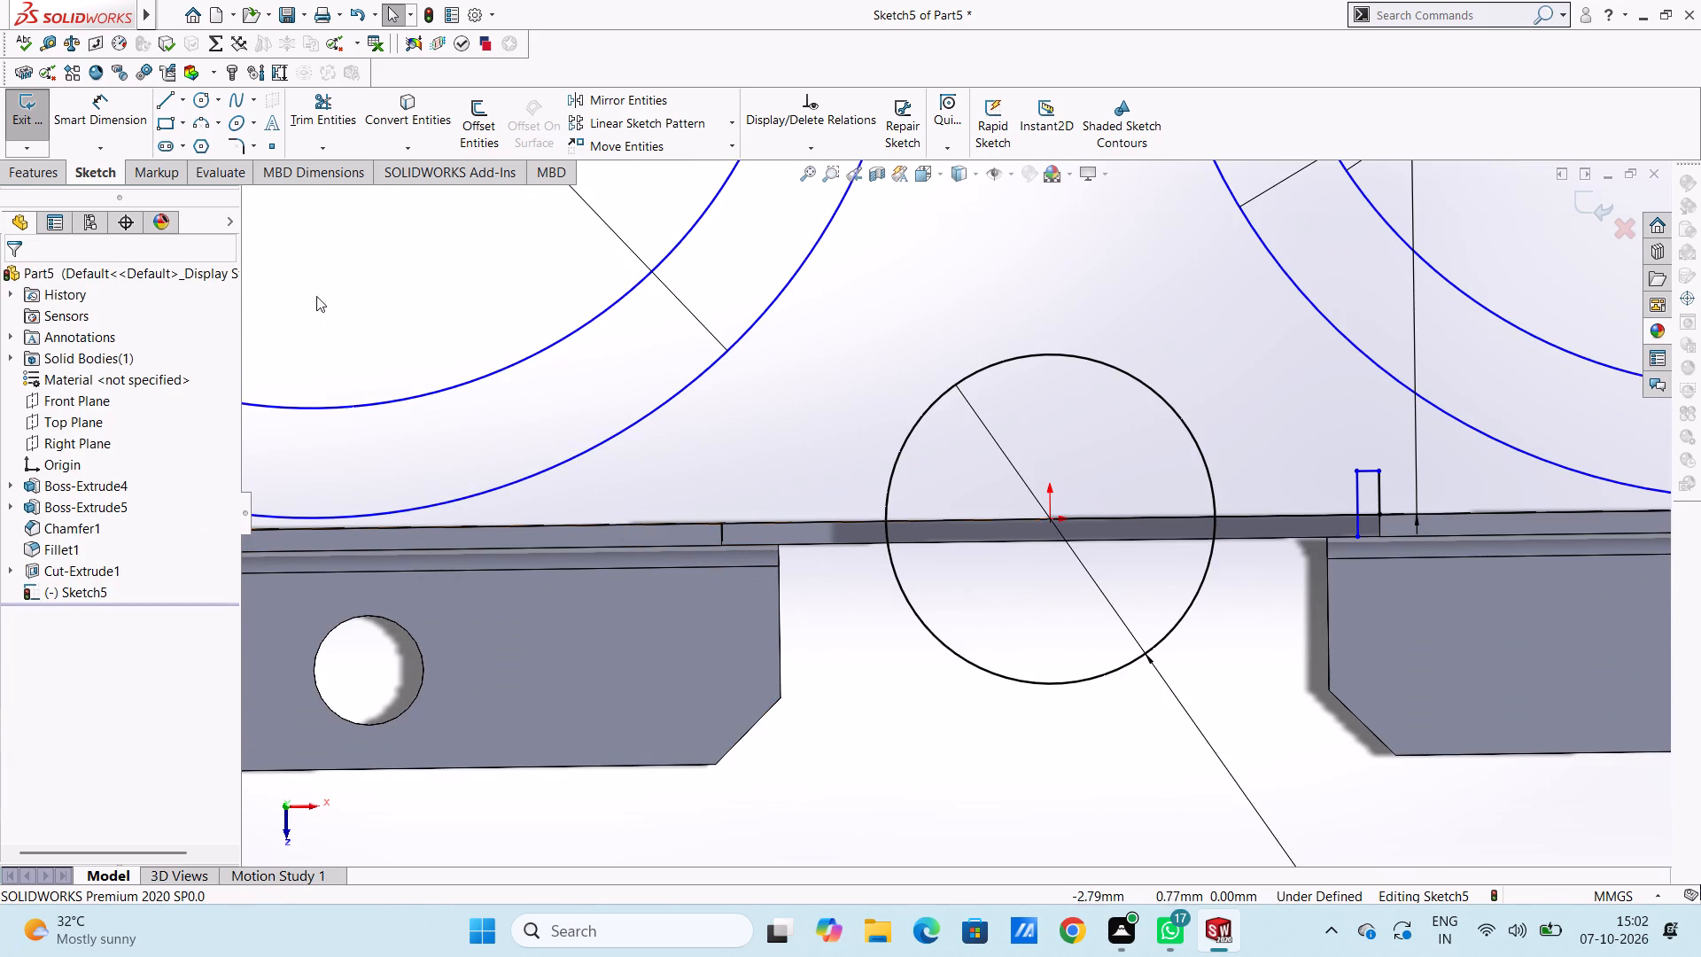
left_click(169, 99)
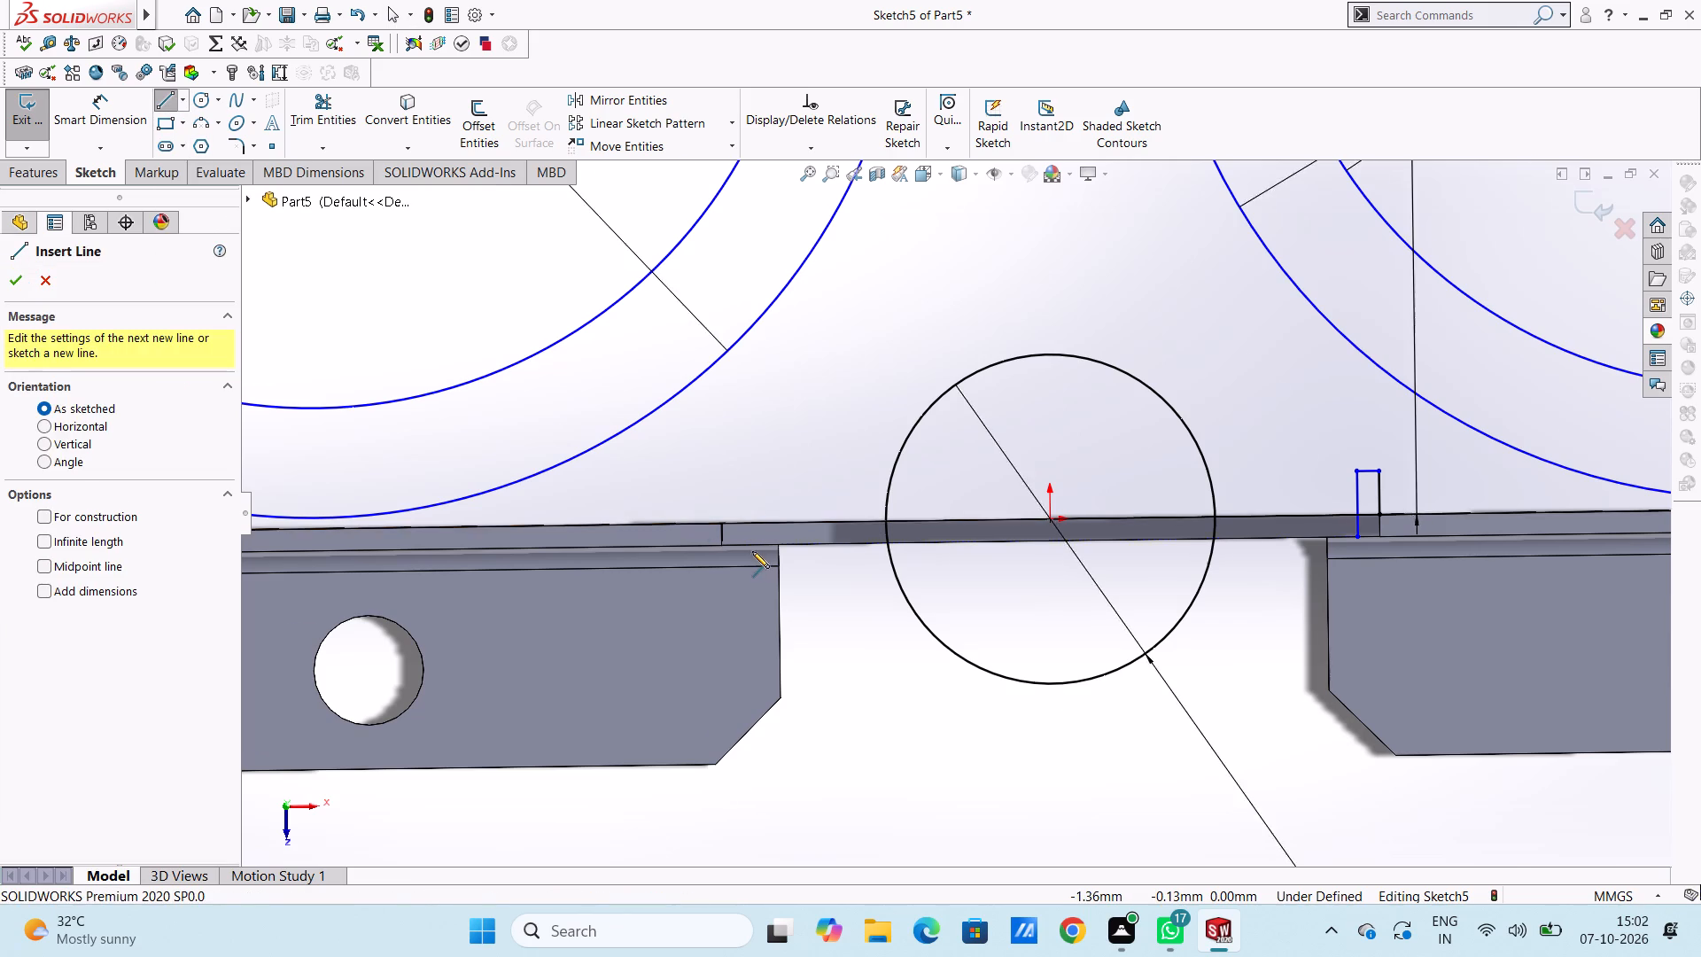
scroll(752, 551, "down", 9)
middle_click(788, 549)
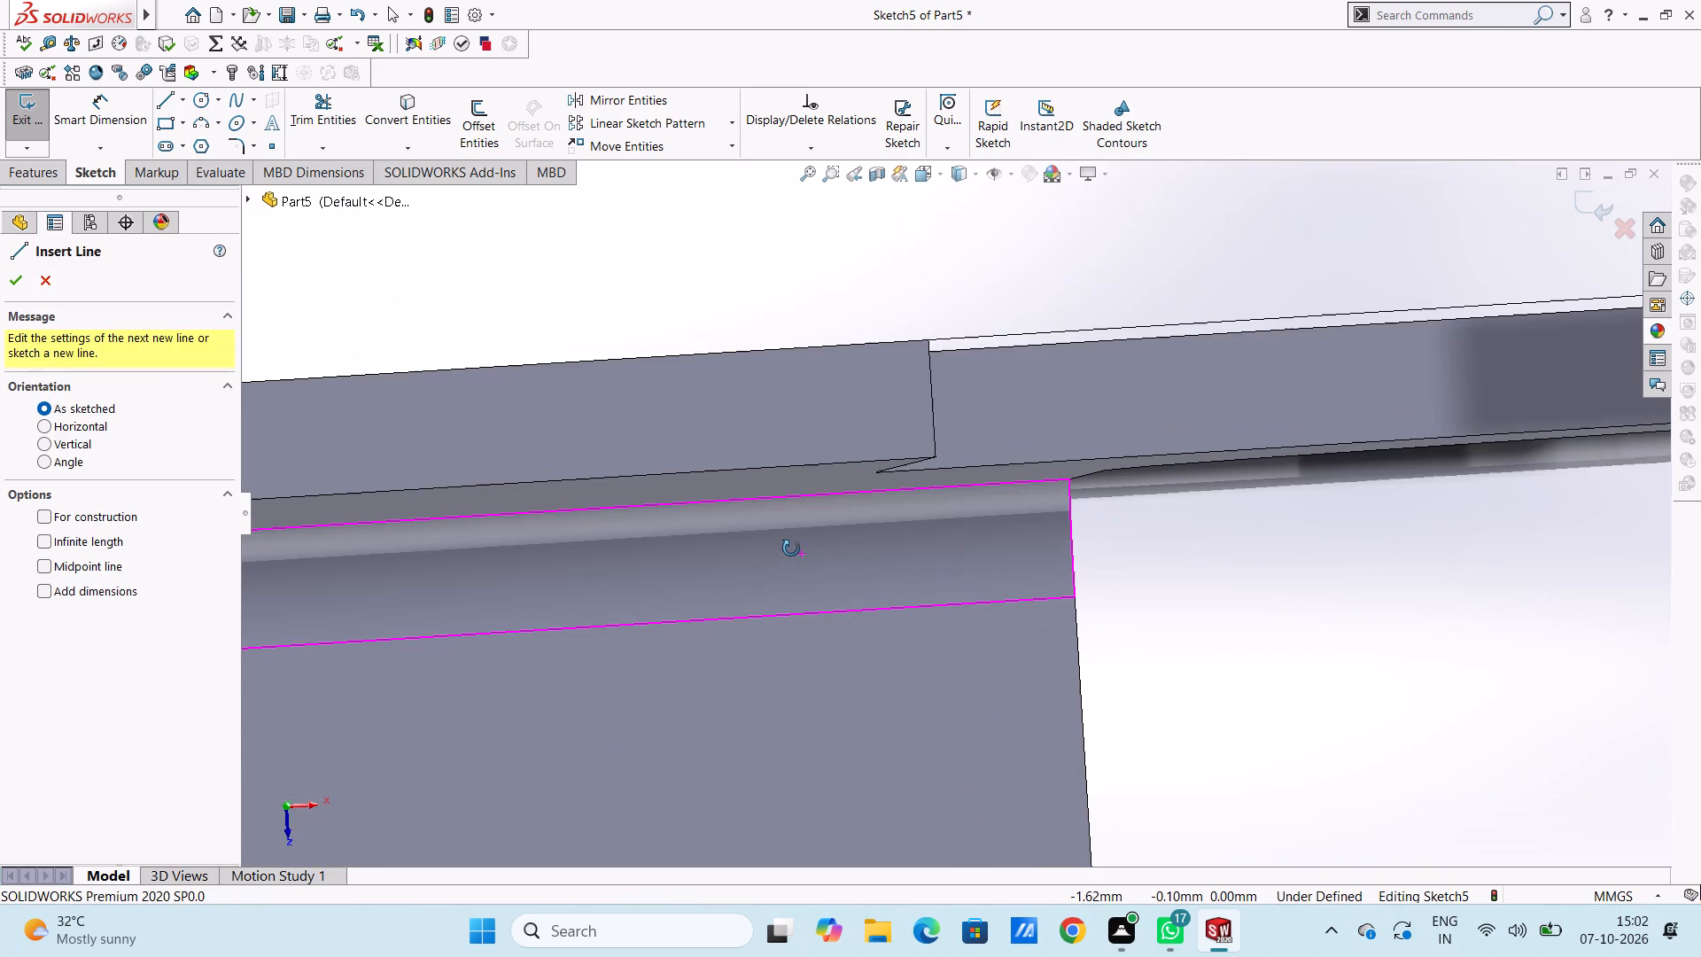
scroll(894, 427, "up", 5)
middle_click_drag(1008, 348, 1002, 374)
scroll(1005, 393, "up", 4)
middle_click_drag(987, 512, 994, 502)
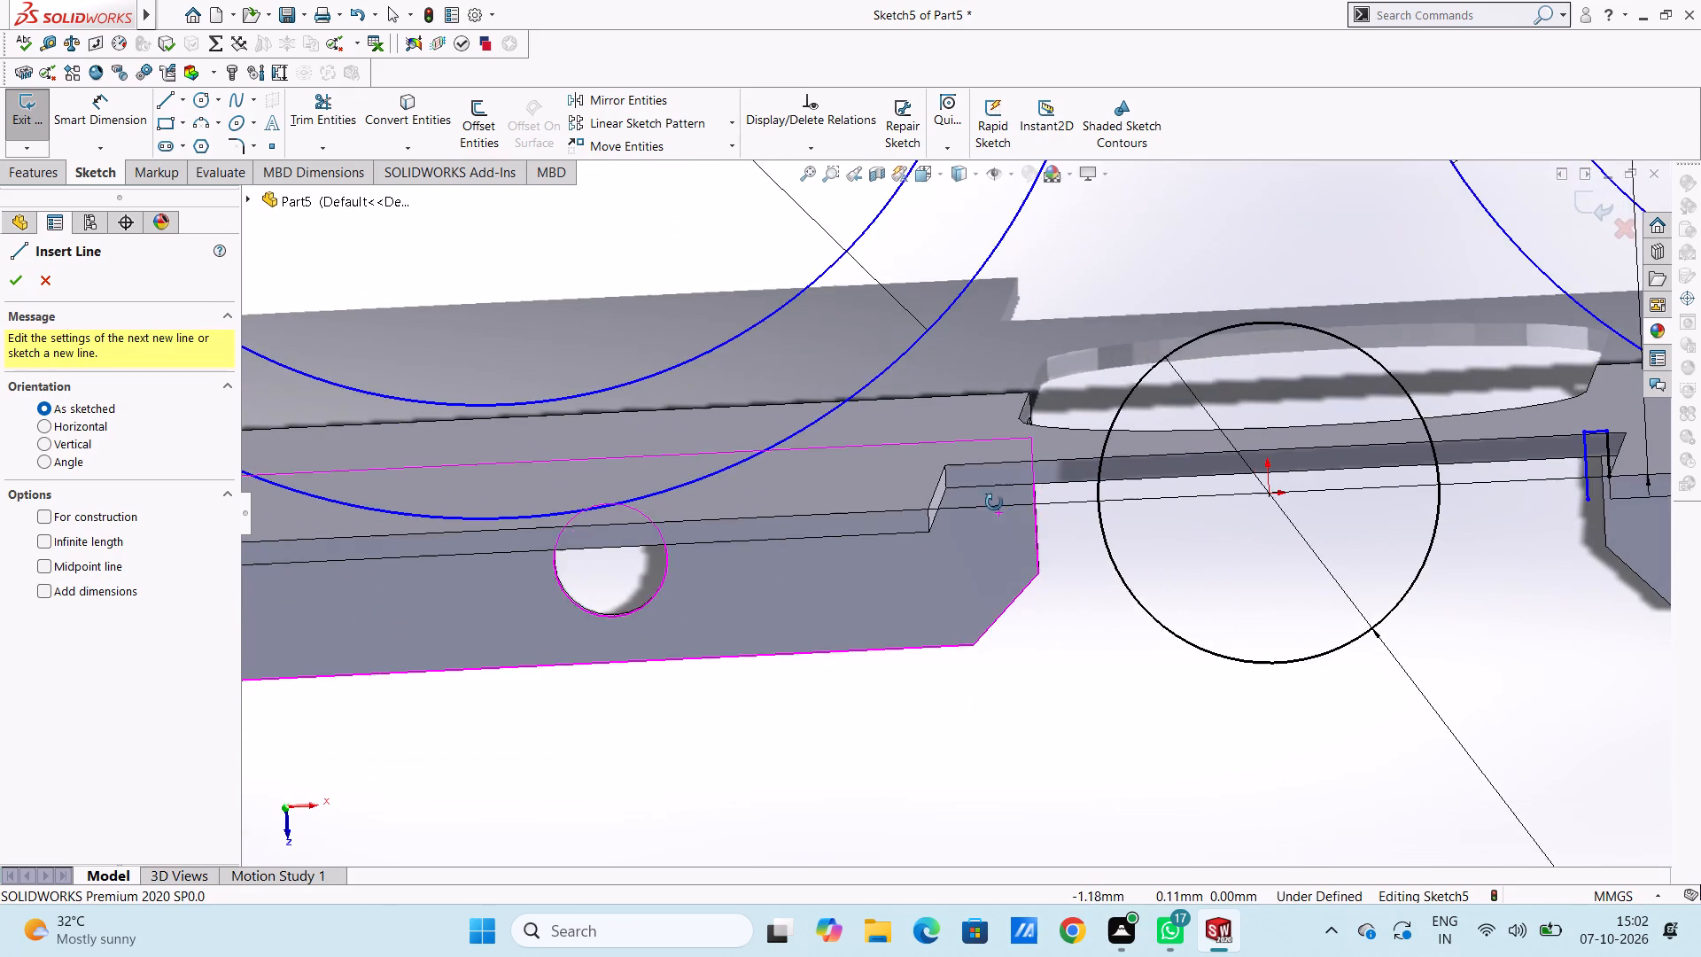
middle_click_drag(994, 502, 991, 495)
middle_click(978, 475)
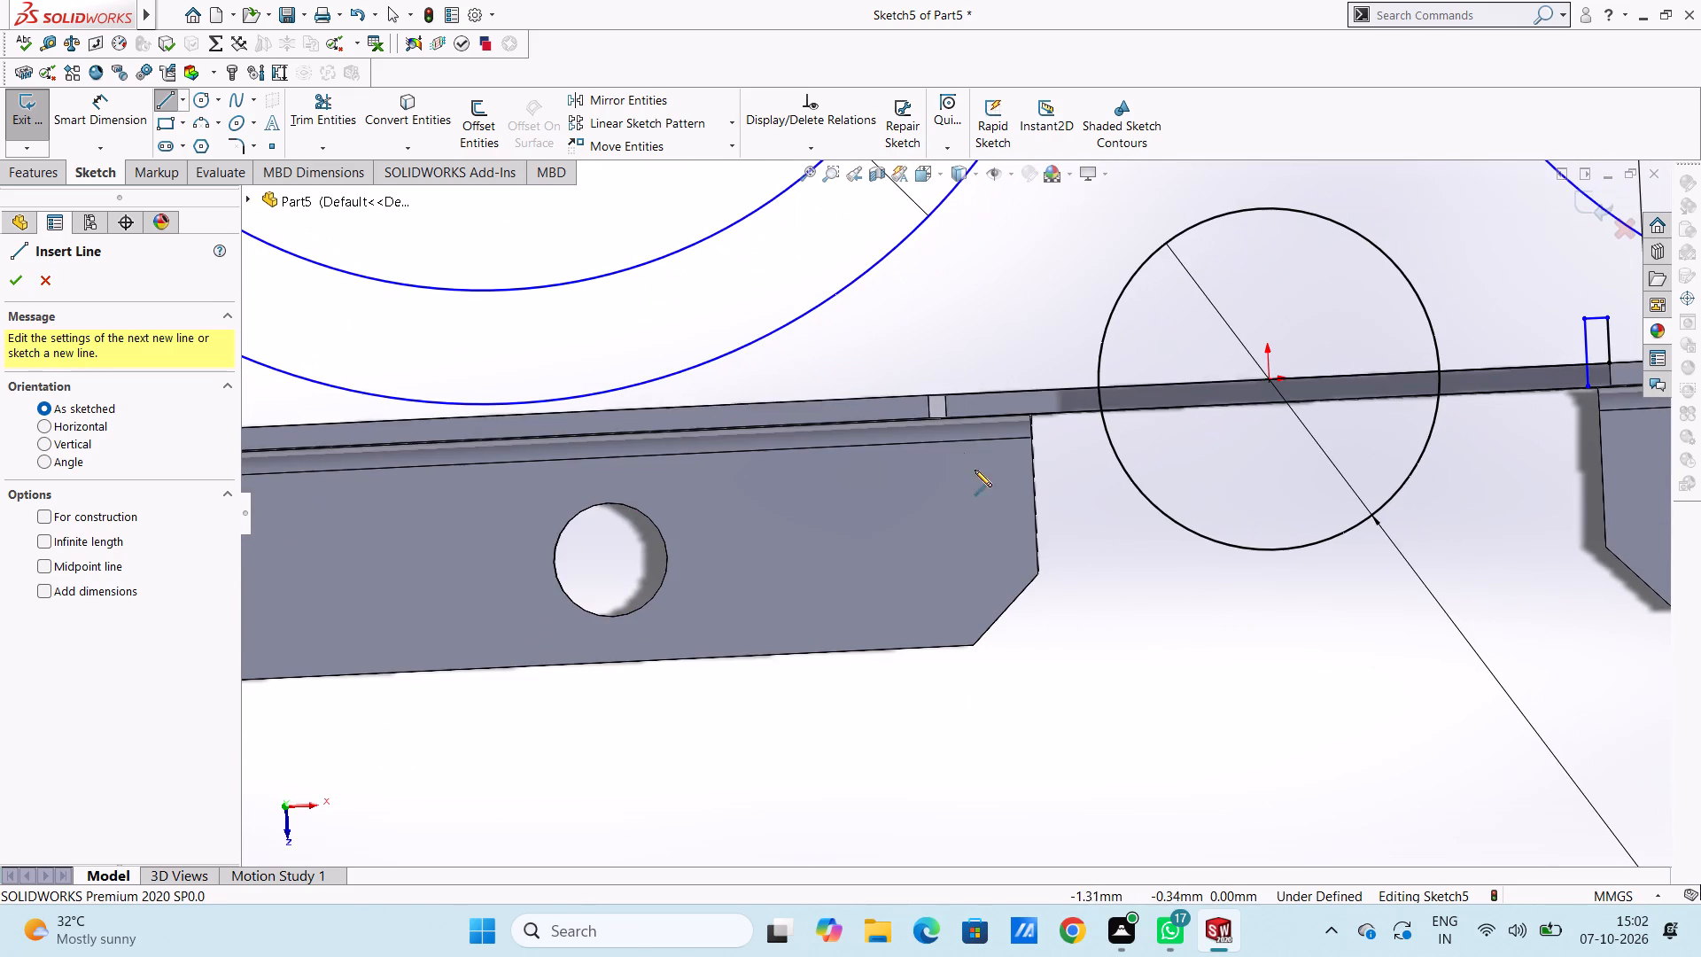
left_click(930, 396)
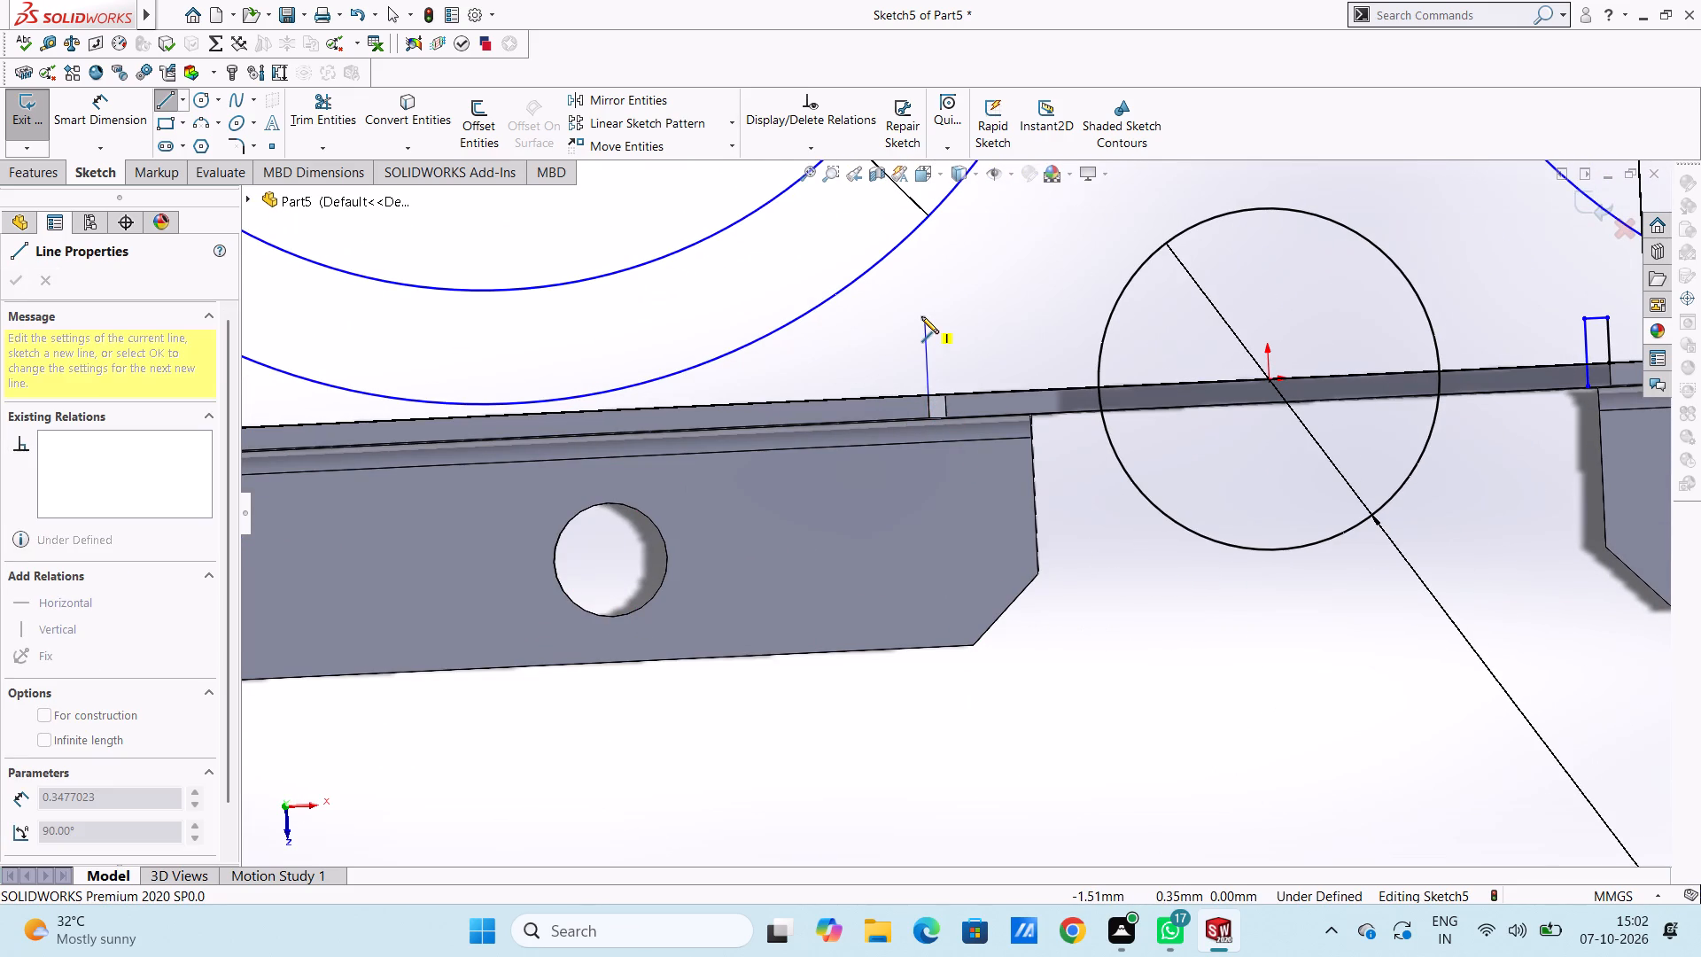
type("0.2")
key("Return")
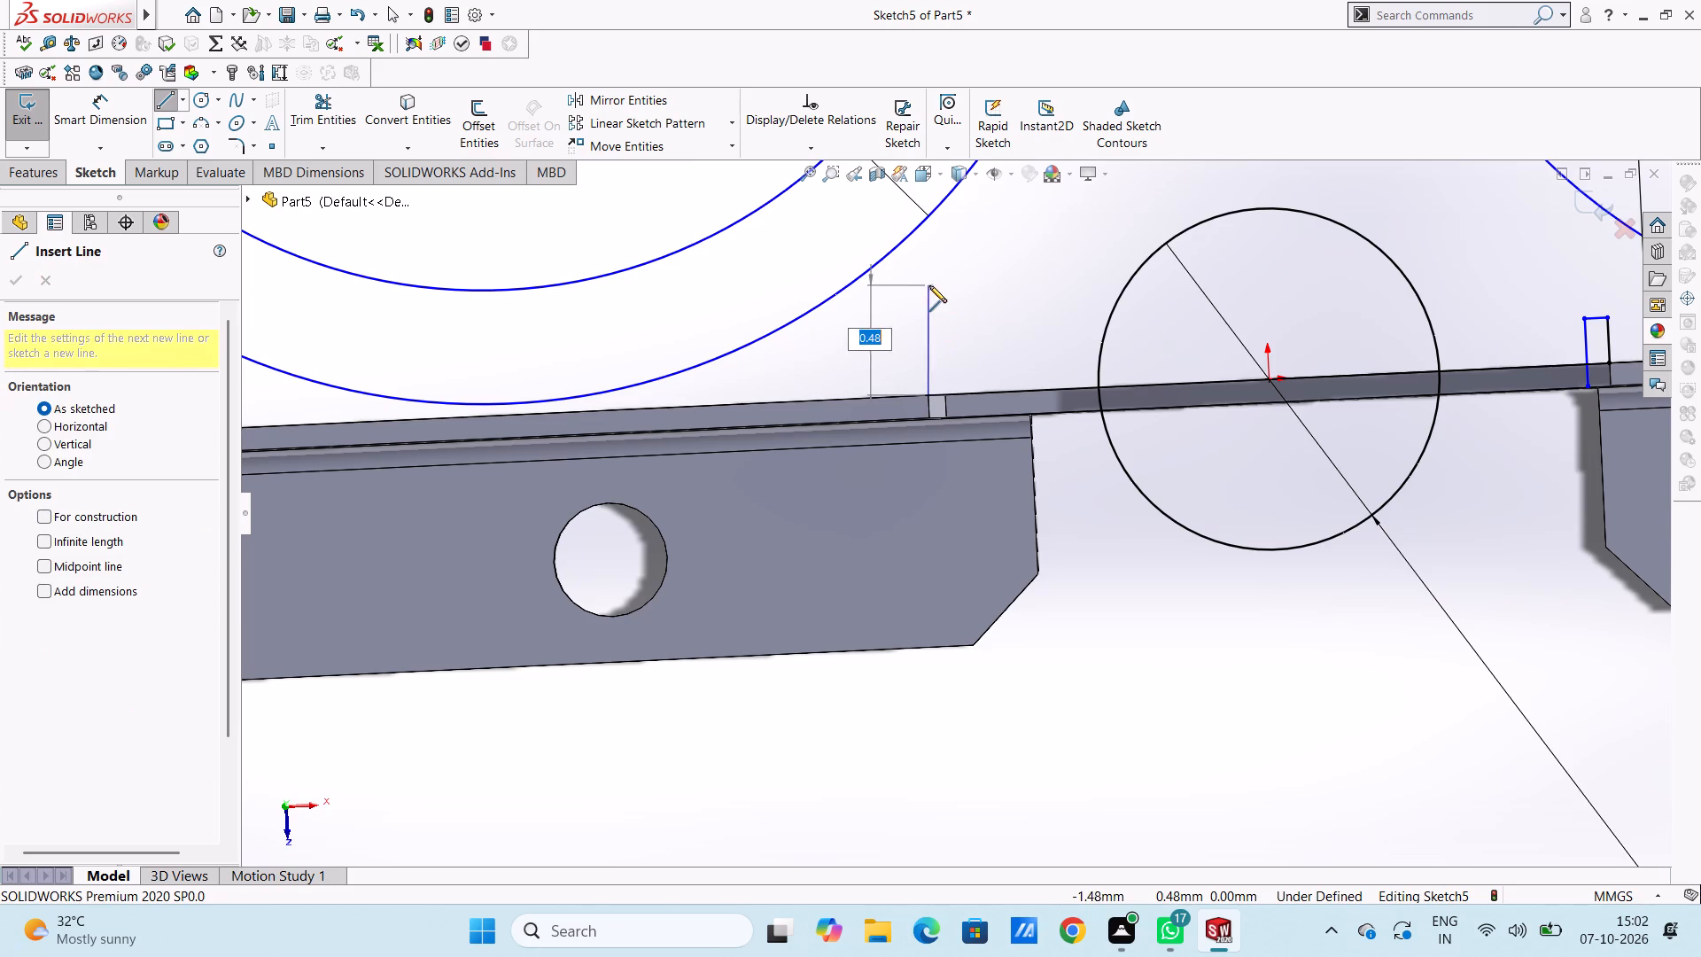
type("0.2")
key("Return")
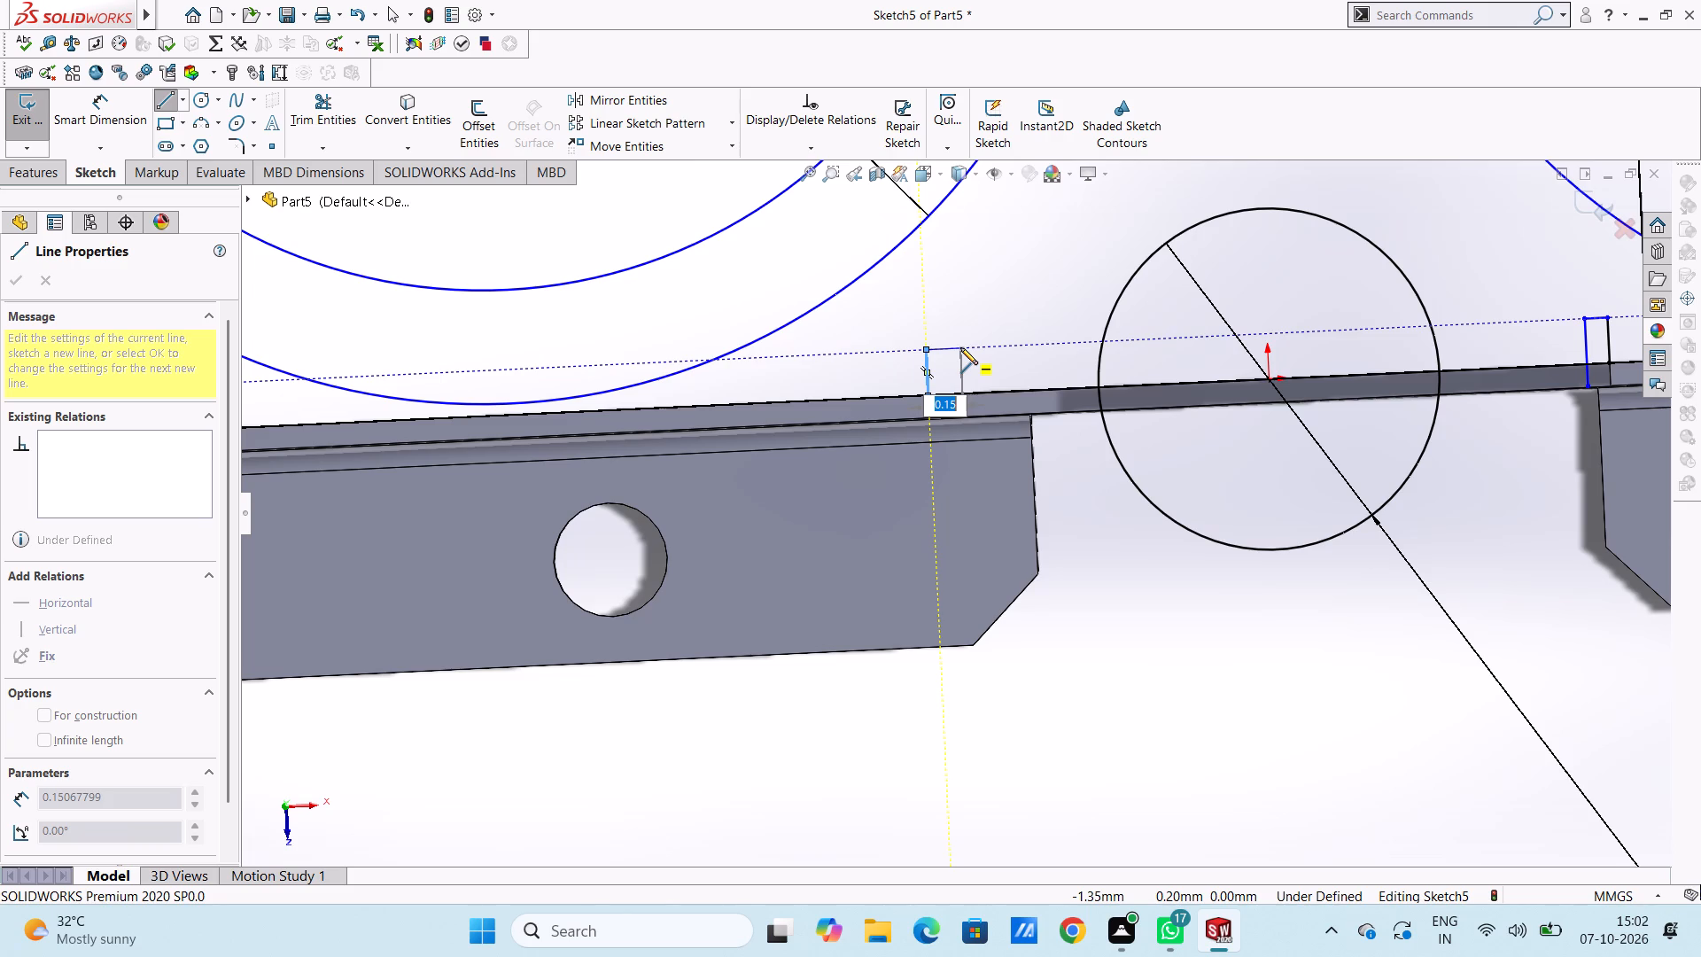
Continue the left notch profile with a 0.1 mm horizontal line toward the origin and a downward vertical line about 0.3 mm long.
type("0.1")
key("Return")
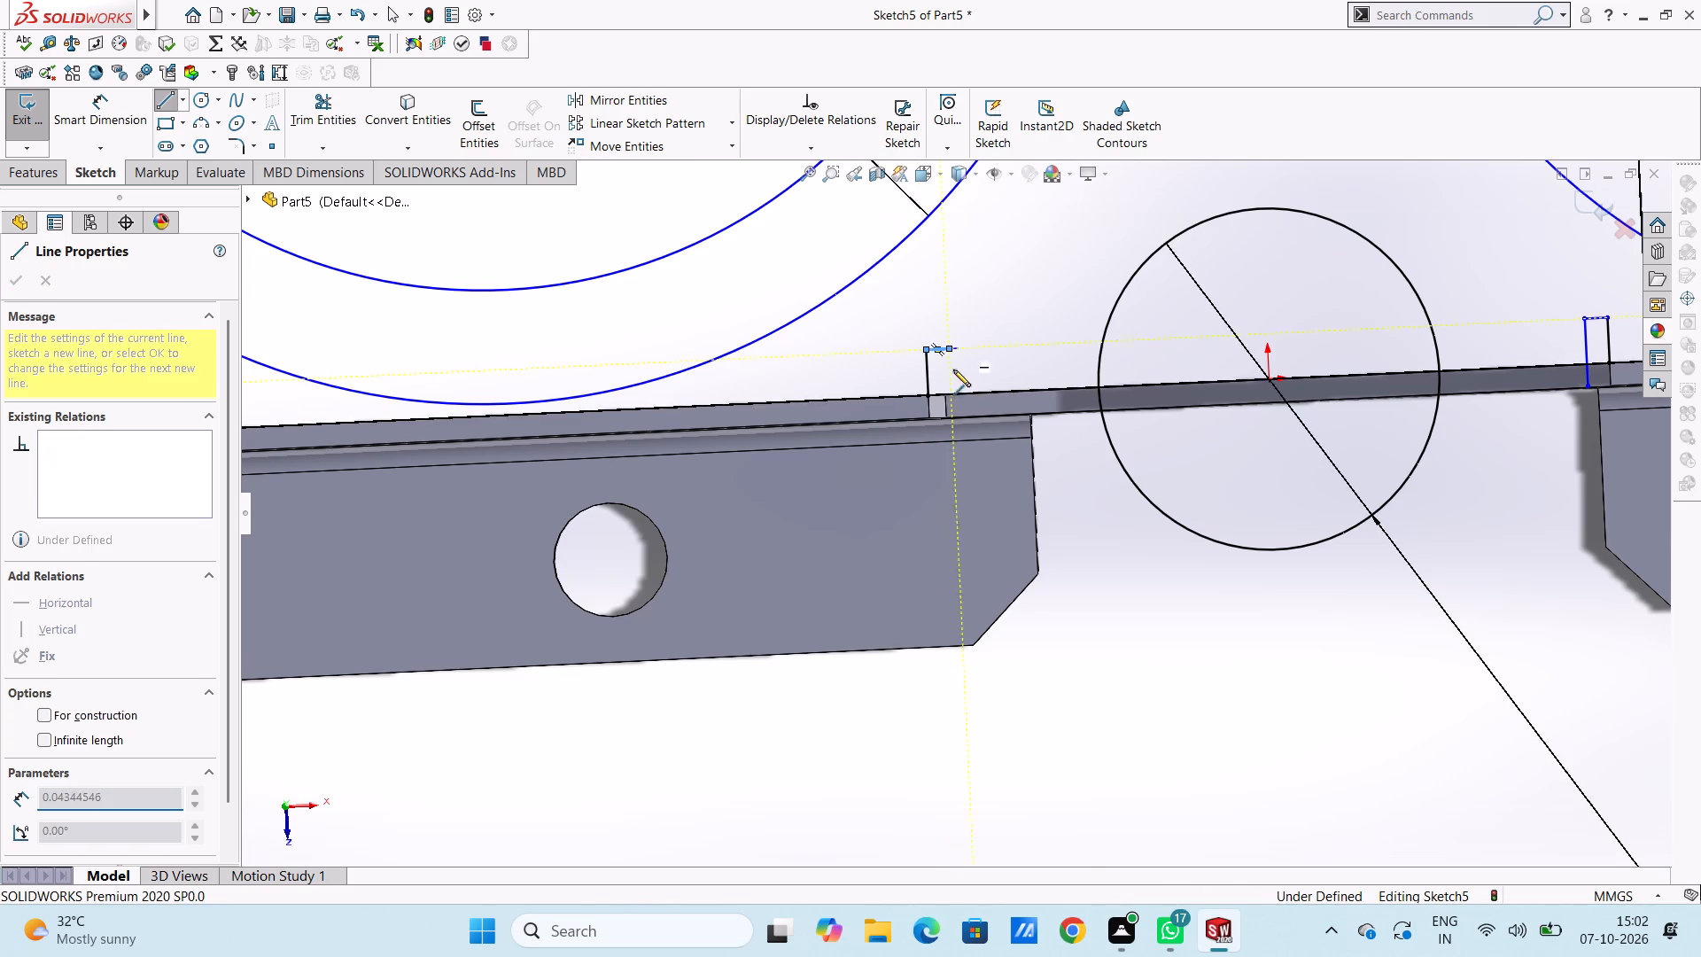
left_click(951, 417)
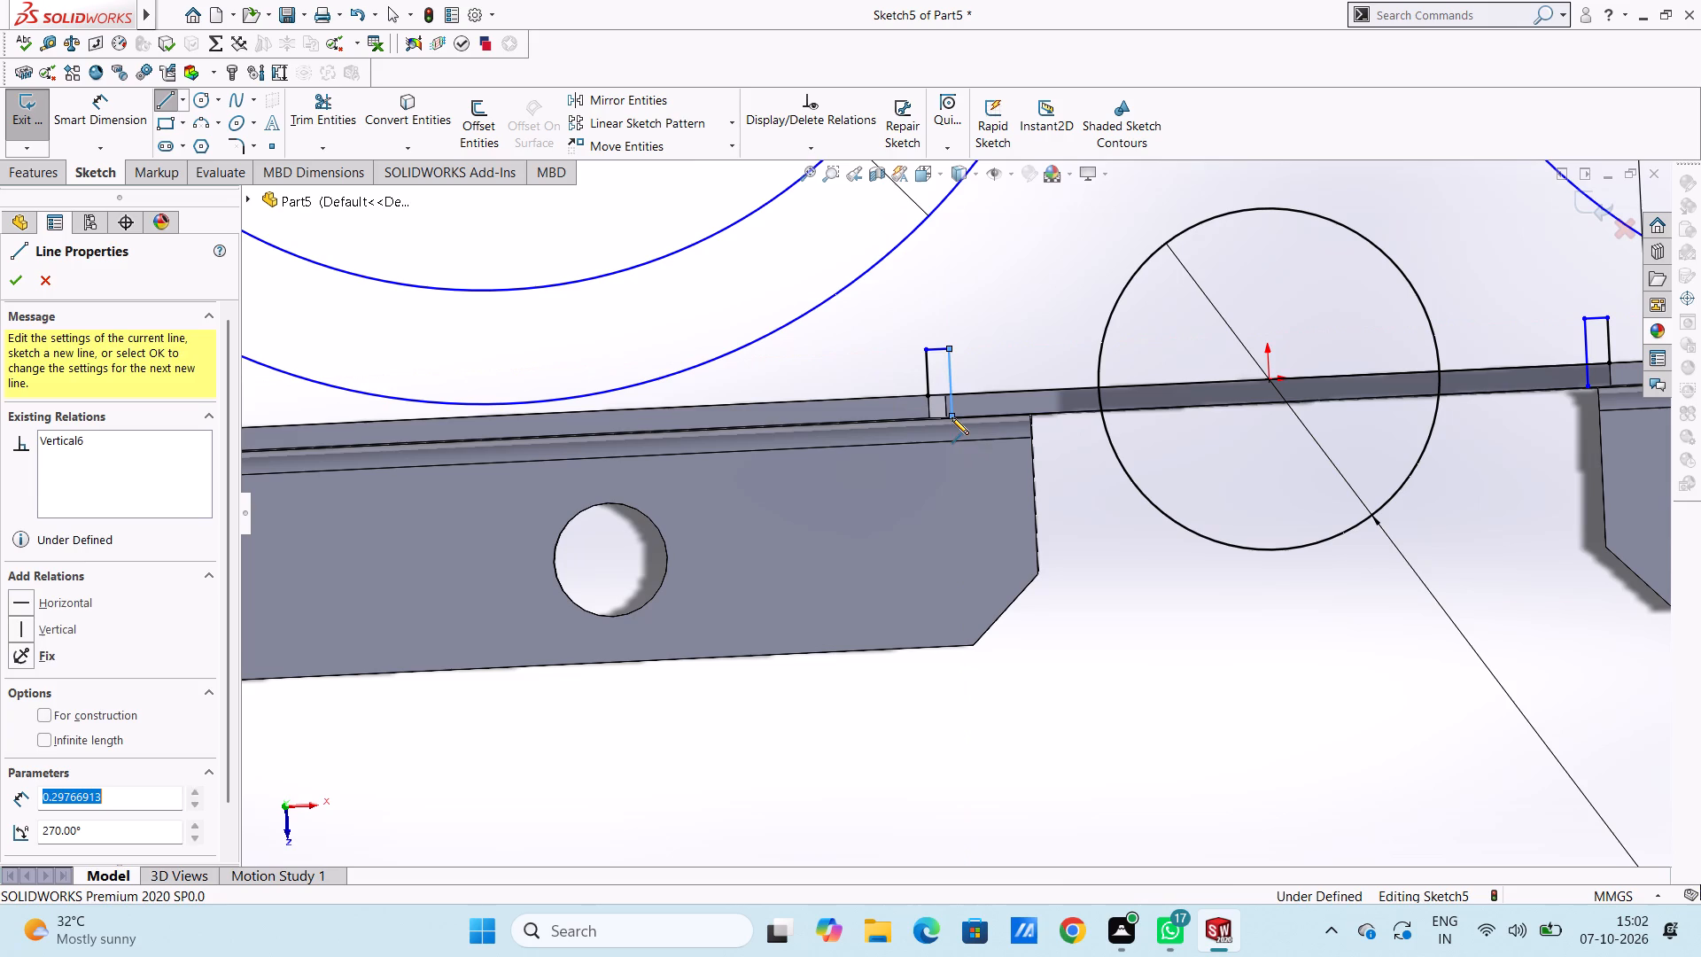
key("Escape")
key("Escape")
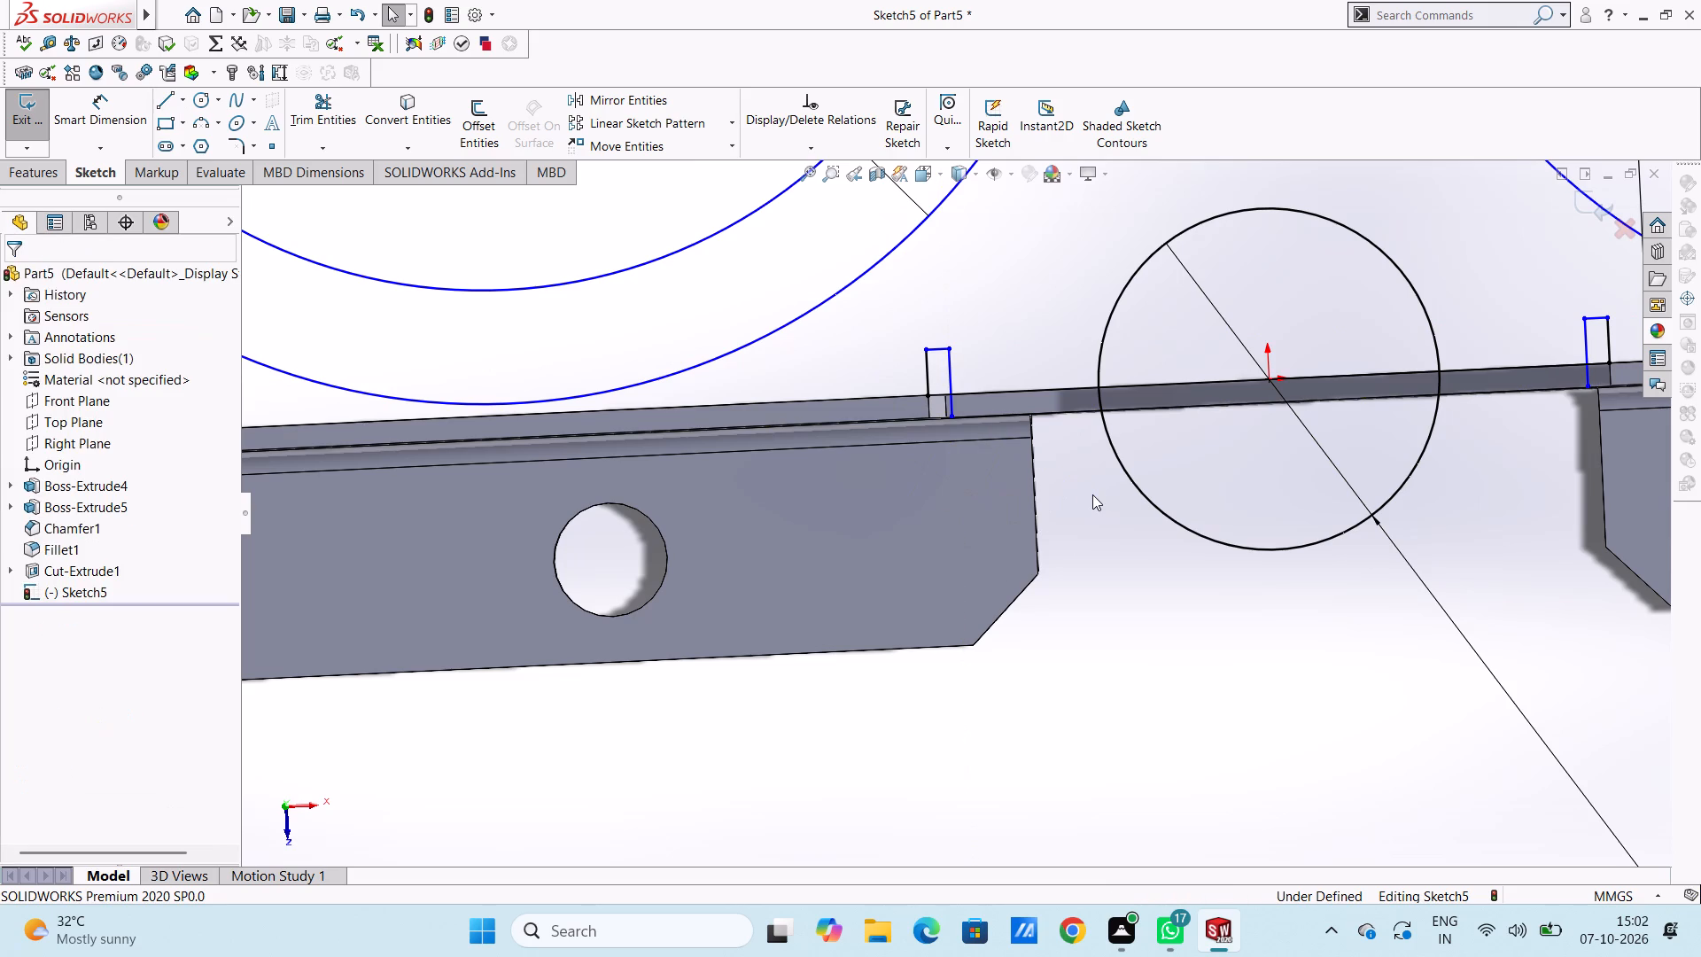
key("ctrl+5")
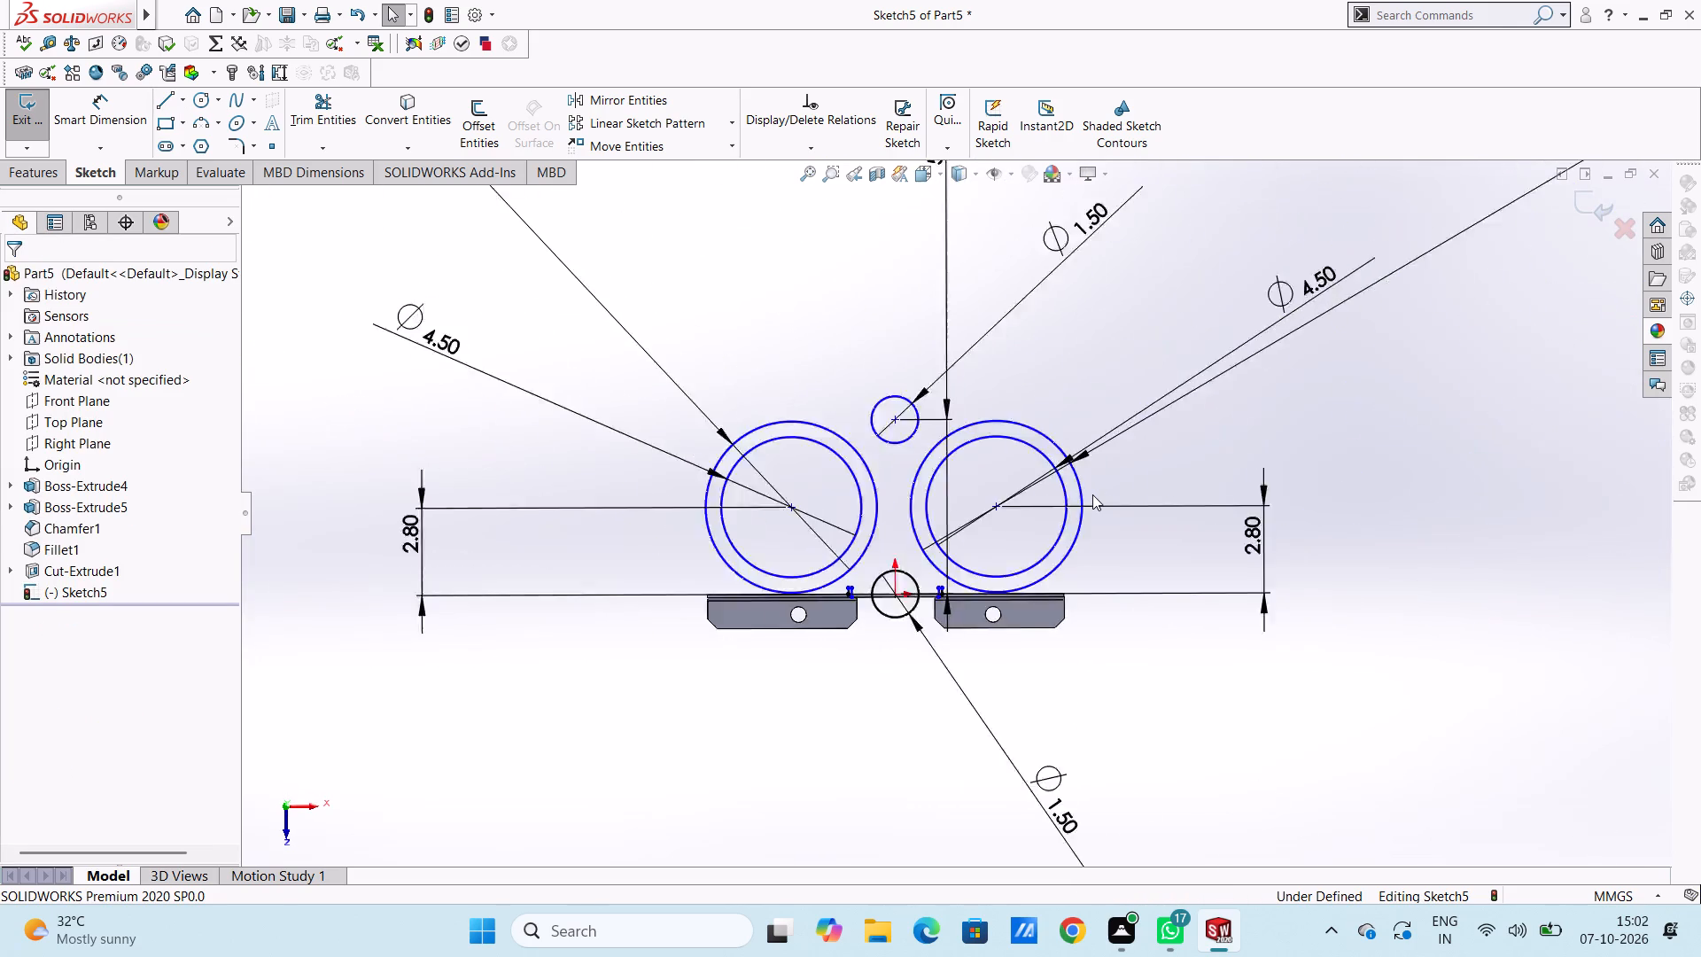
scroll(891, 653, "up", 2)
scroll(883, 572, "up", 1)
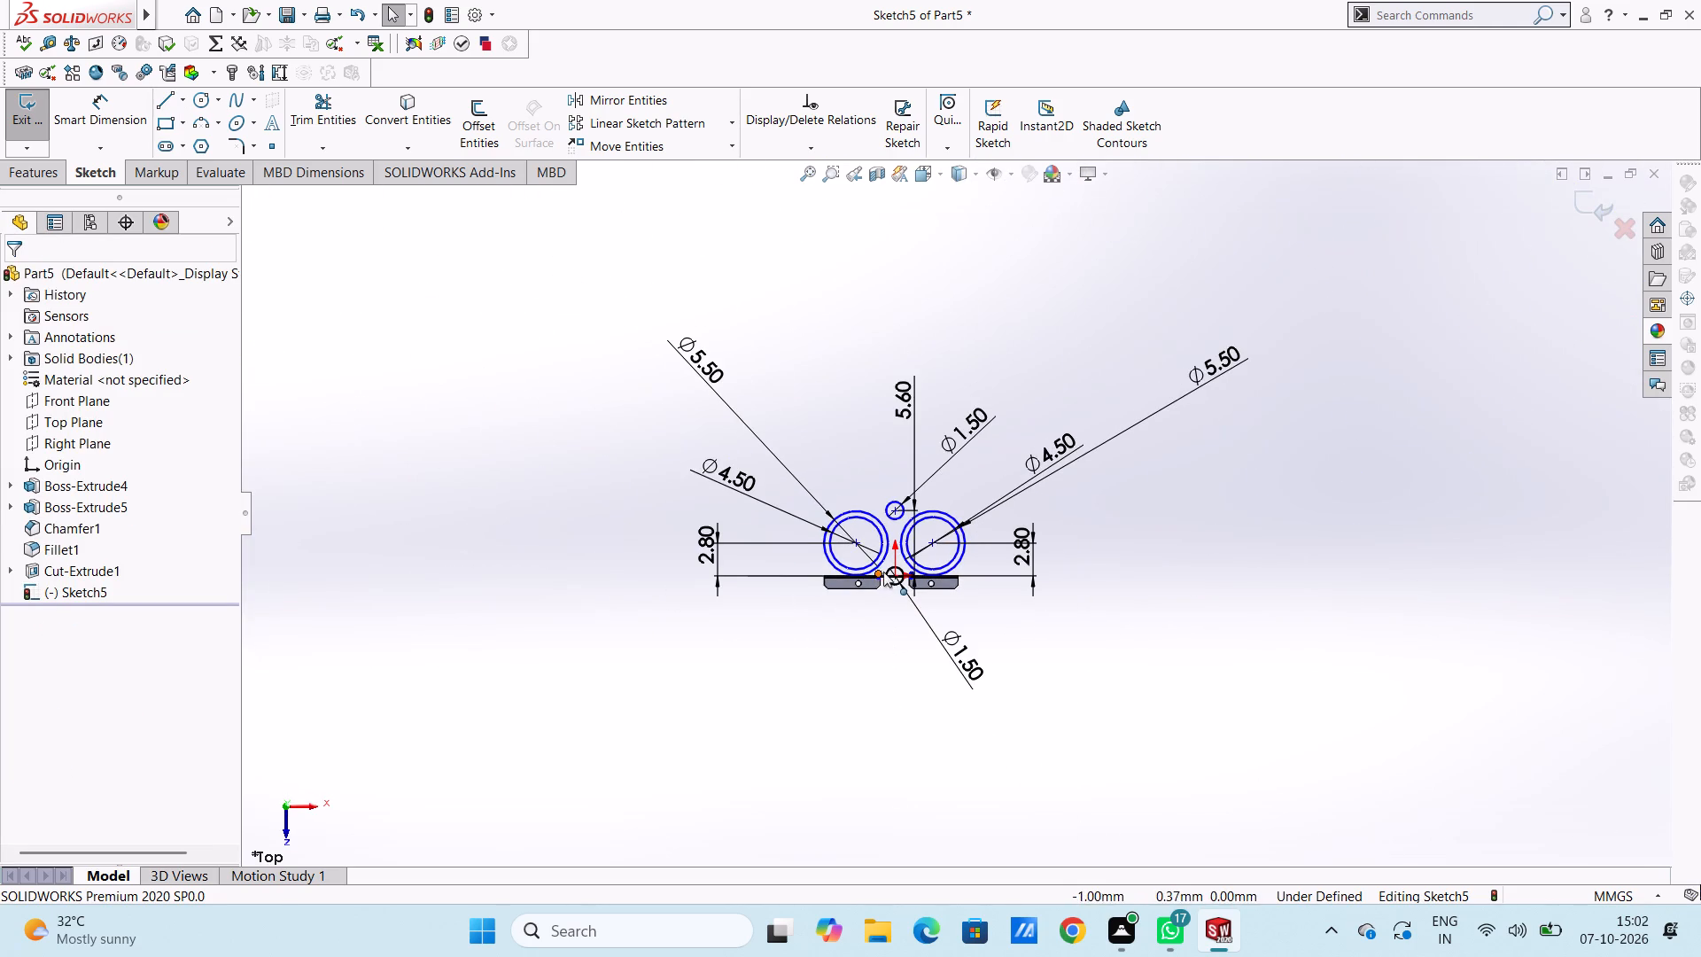
Sketch a 1 mm horizontal line leftward from a point directly below the origin, about 1.26 mm down.
scroll(887, 579, "down", 5)
scroll(995, 438, "down", 3)
scroll(1021, 580, "down", 4)
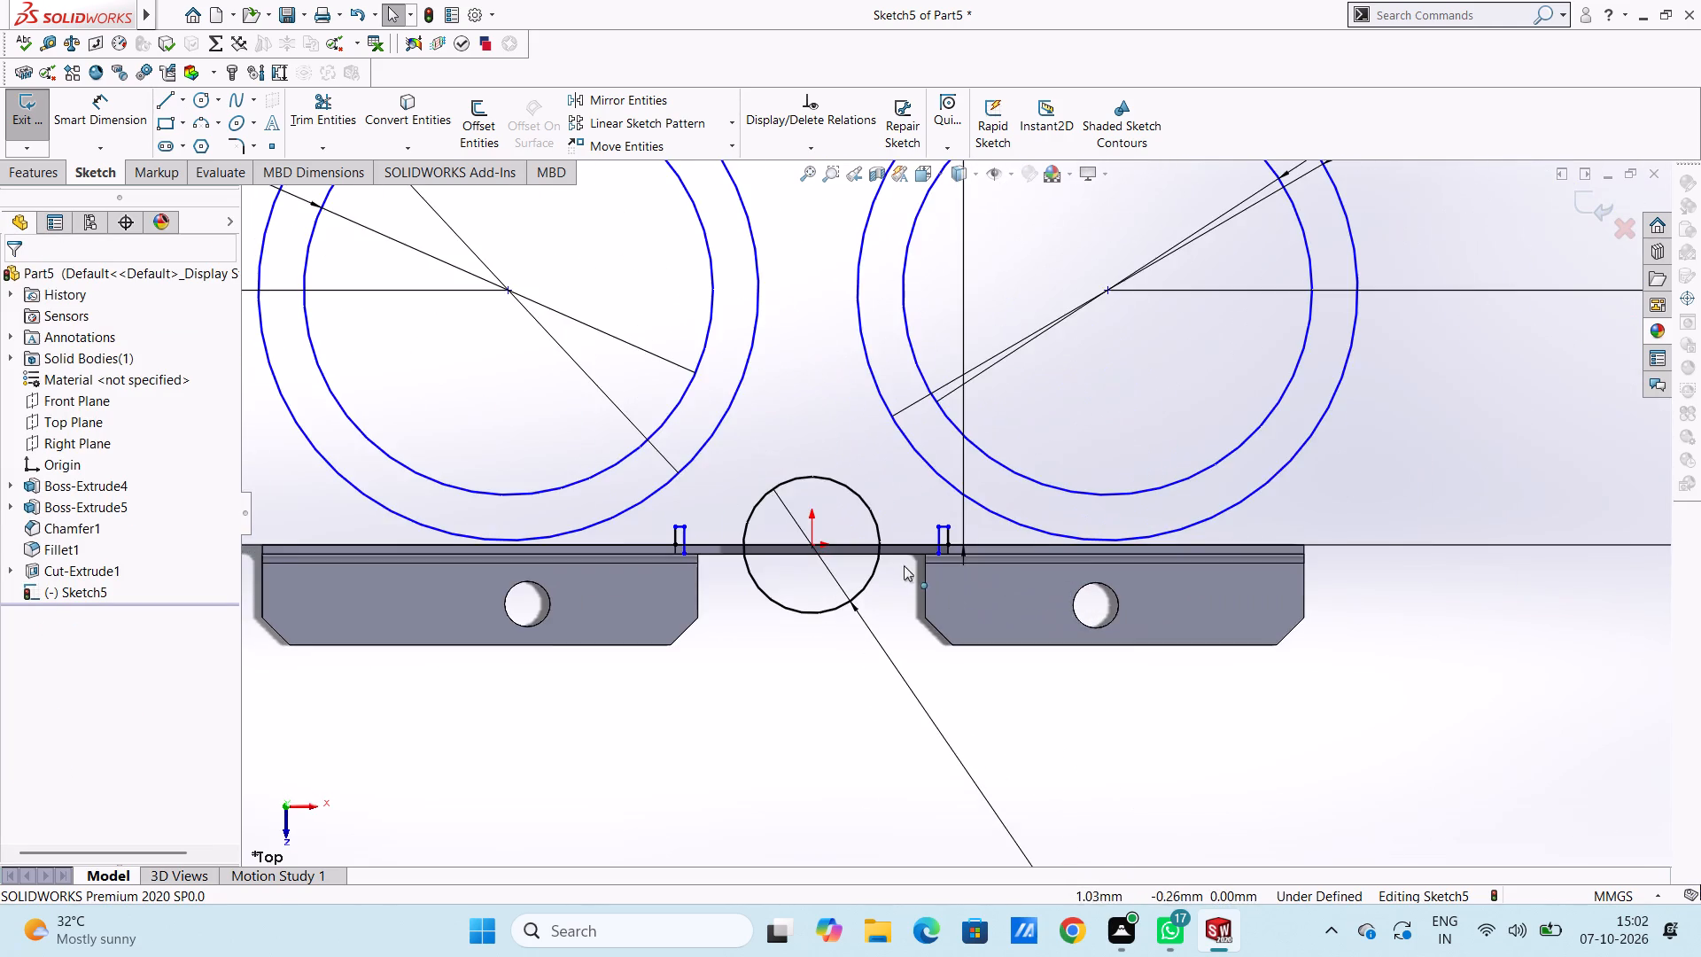
scroll(903, 564, "down", 4)
scroll(859, 504, "down", 3)
scroll(867, 527, "up", 3)
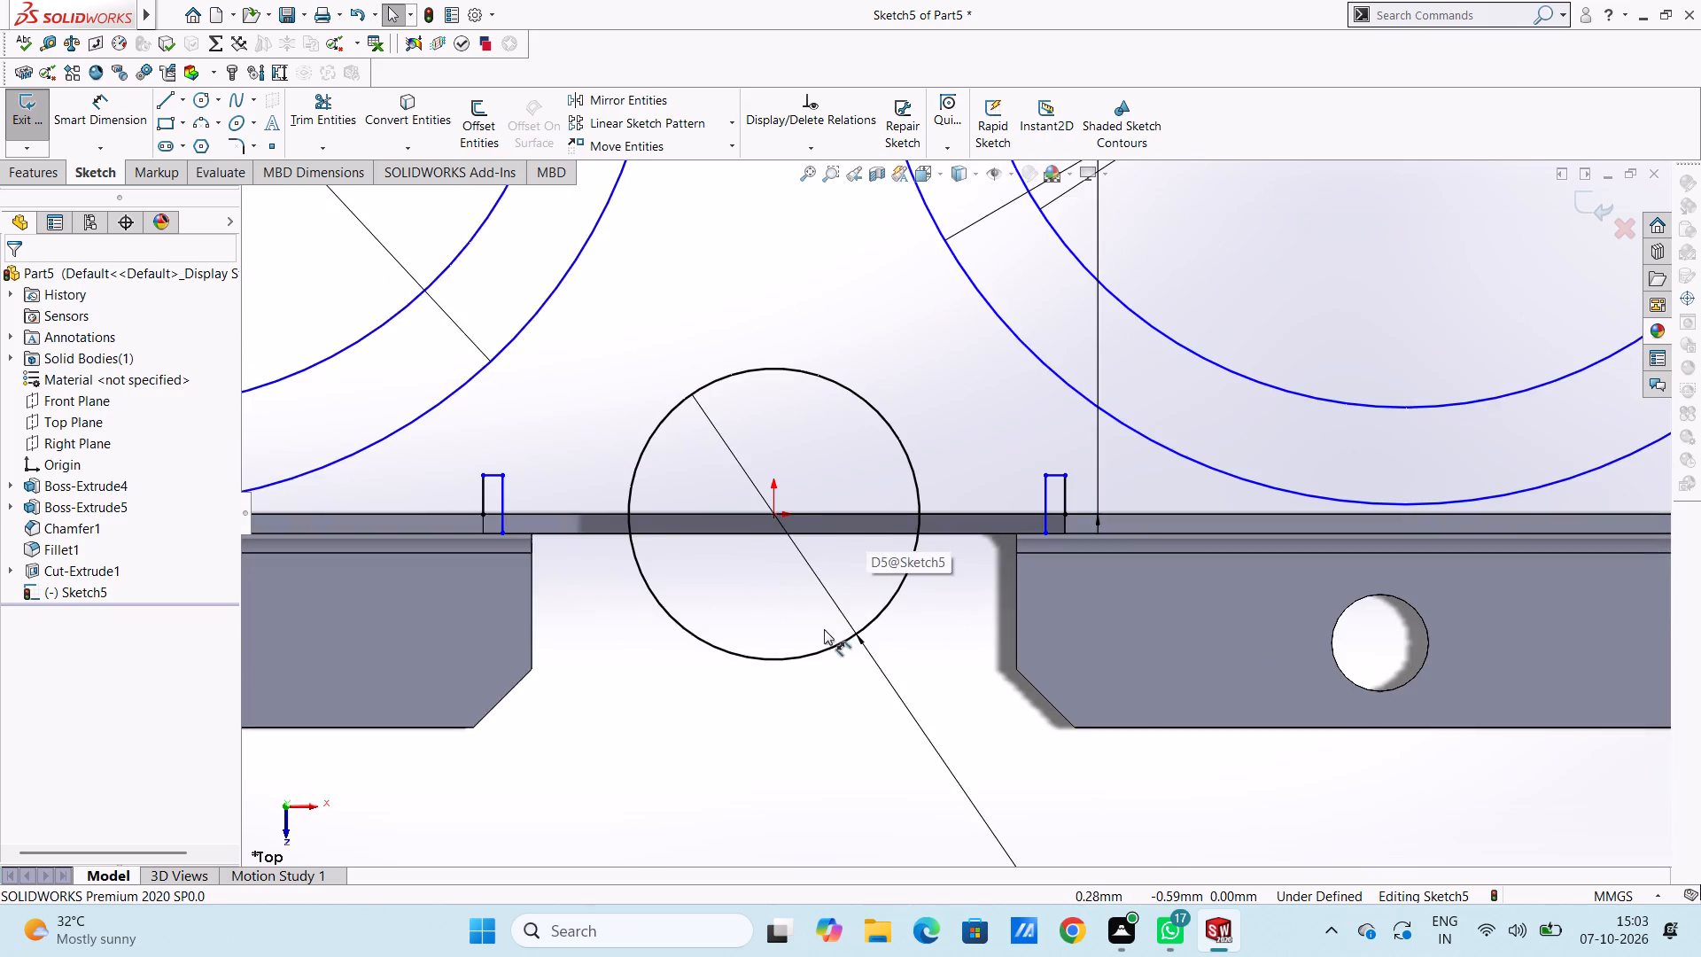
scroll(818, 633, "up", 2)
left_click(163, 104)
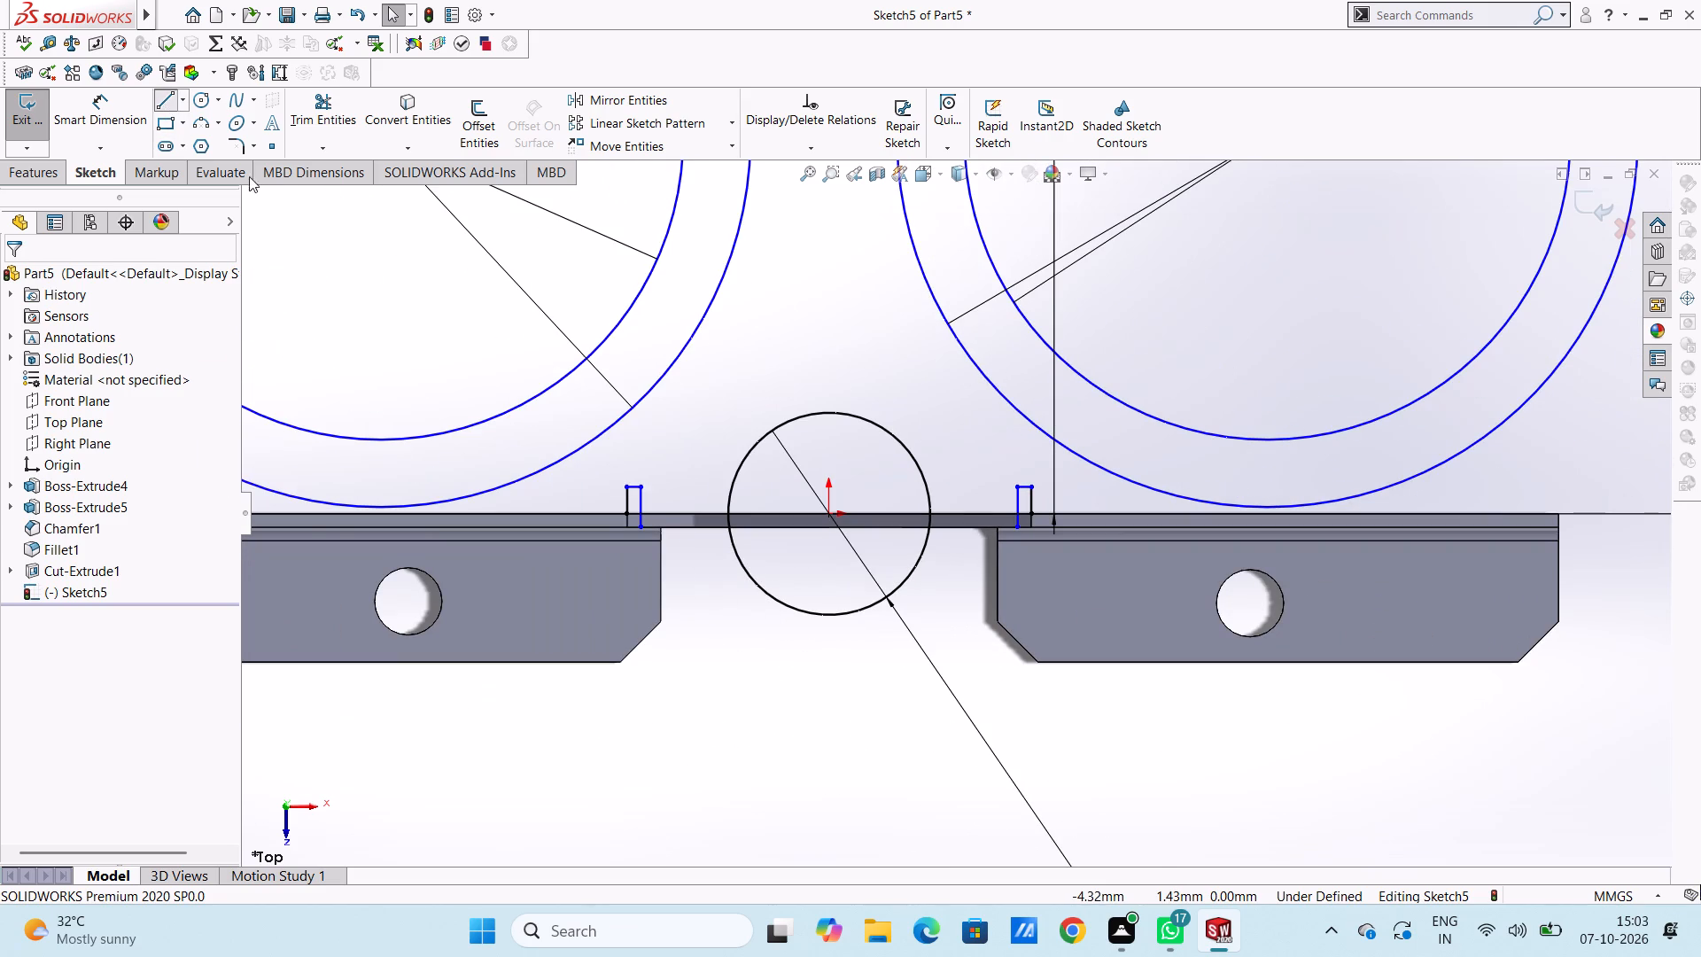
left_click(831, 683)
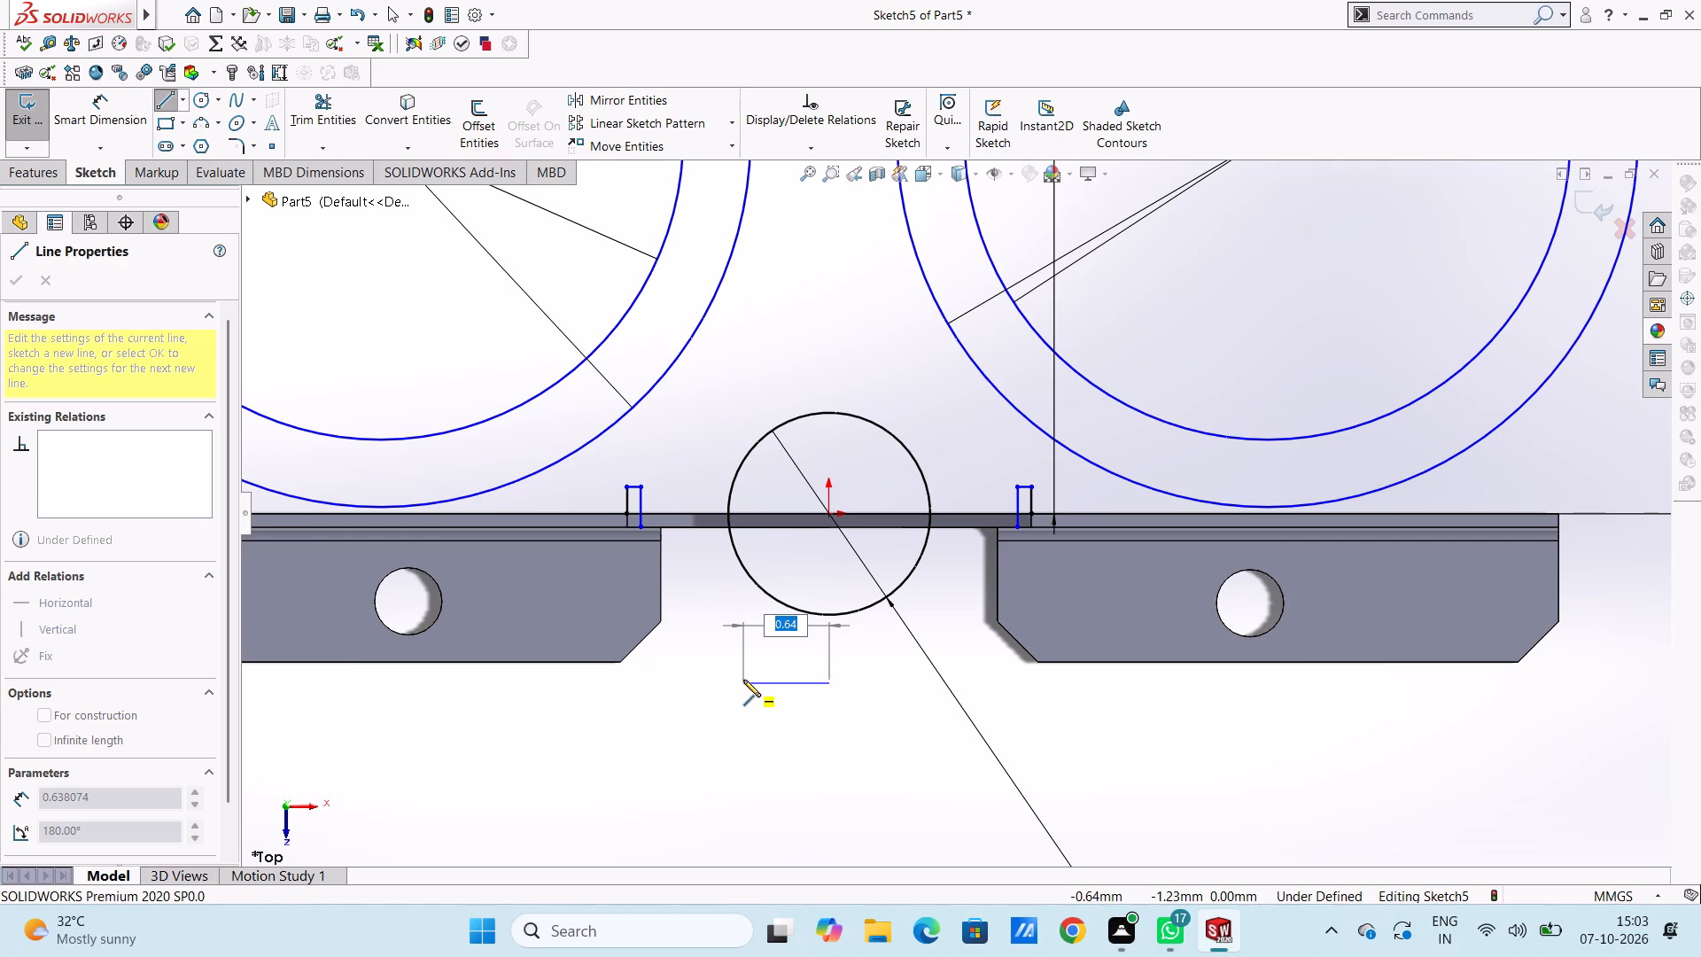
key("1")
key("Return")
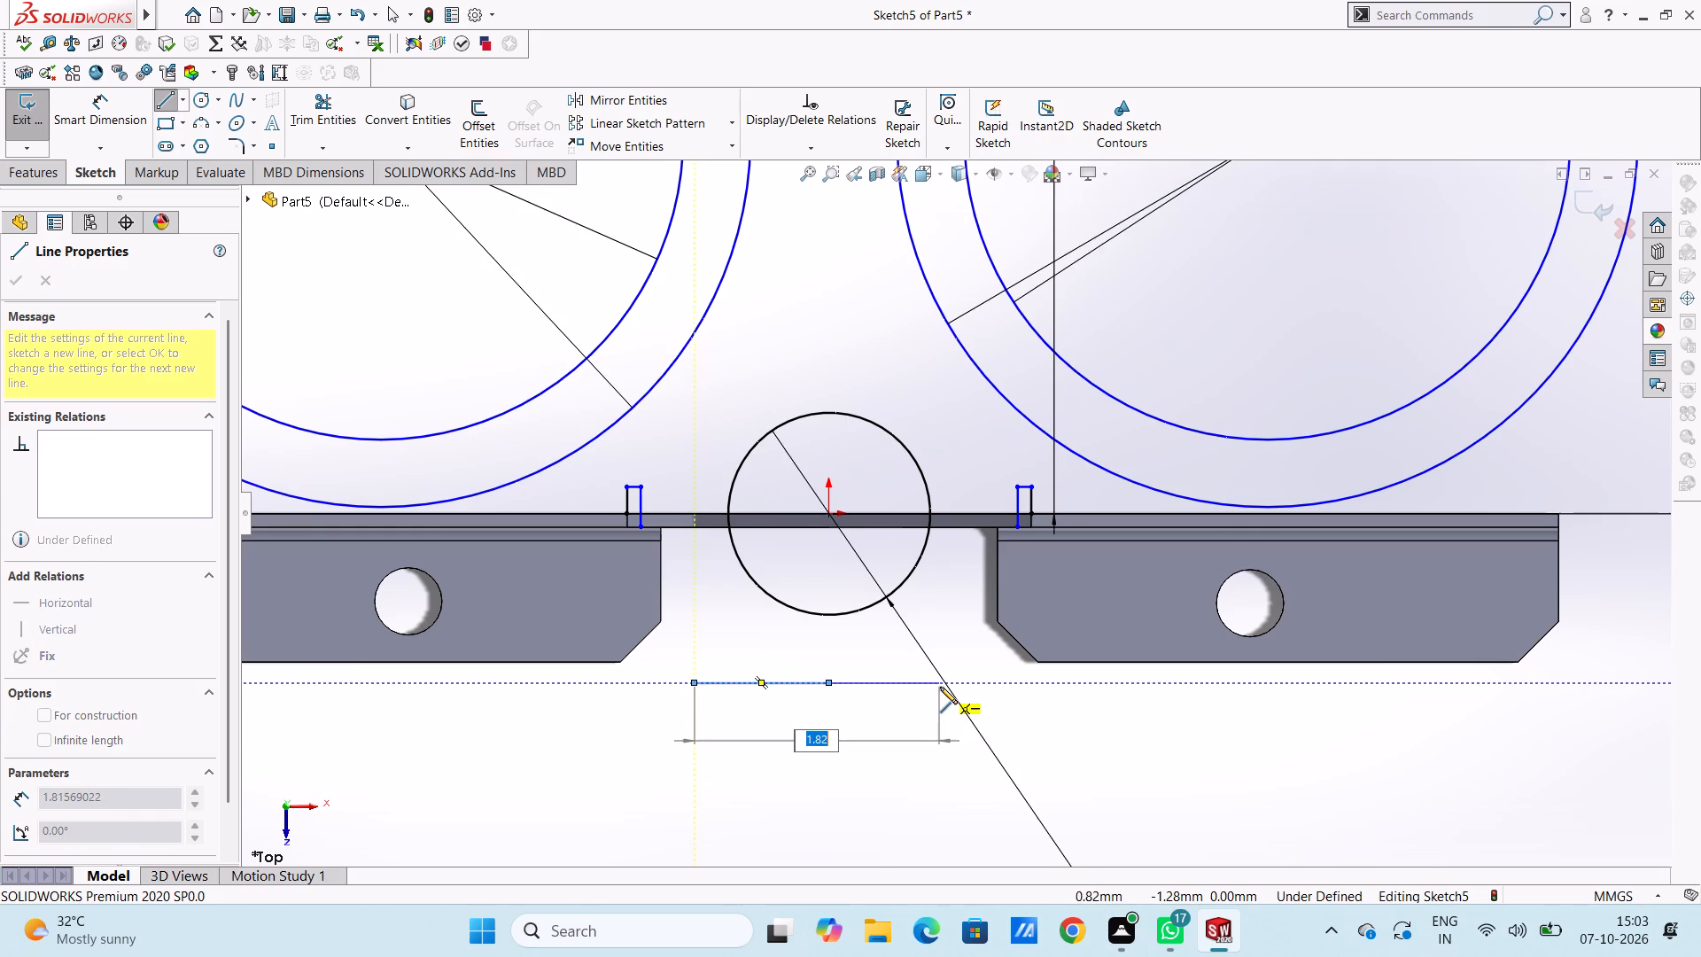
Sketch a 2 mm horizontal line rightward from the 1 mm line's left end, passing below the origin.
key("2")
key("Return")
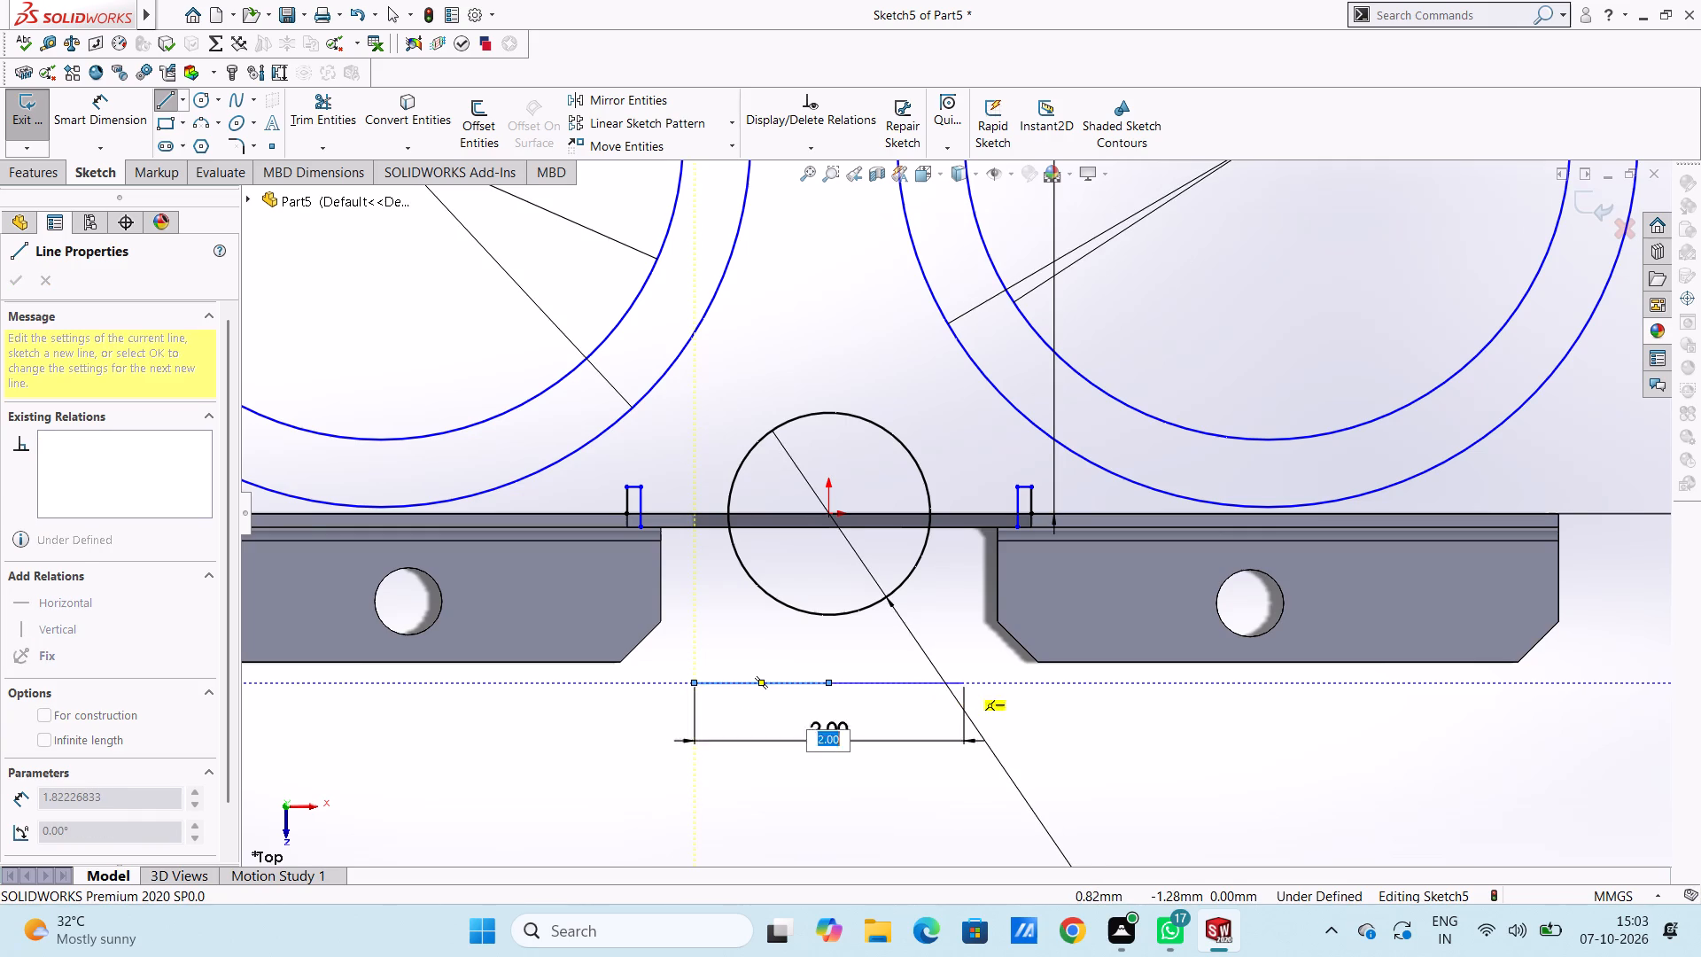
key("Escape")
key("Escape")
key("Escape")
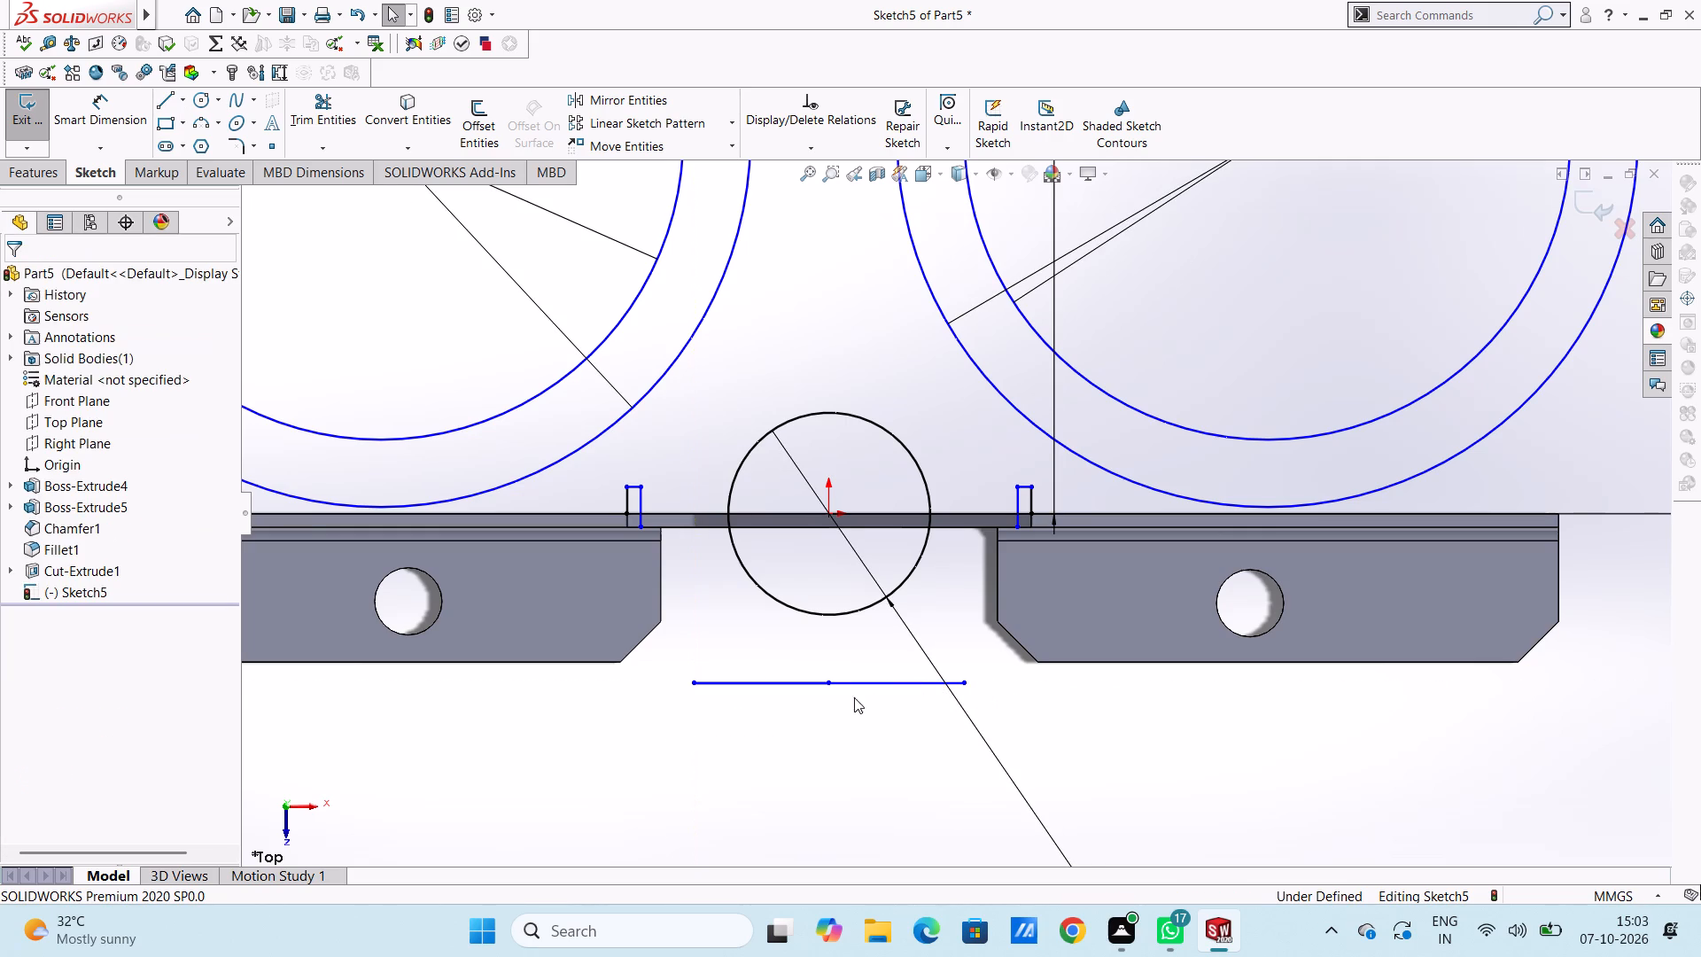
Delete the 1 mm horizontal line overlapping the 2 mm line below the origin.
left_click(806, 678)
left_click(807, 681)
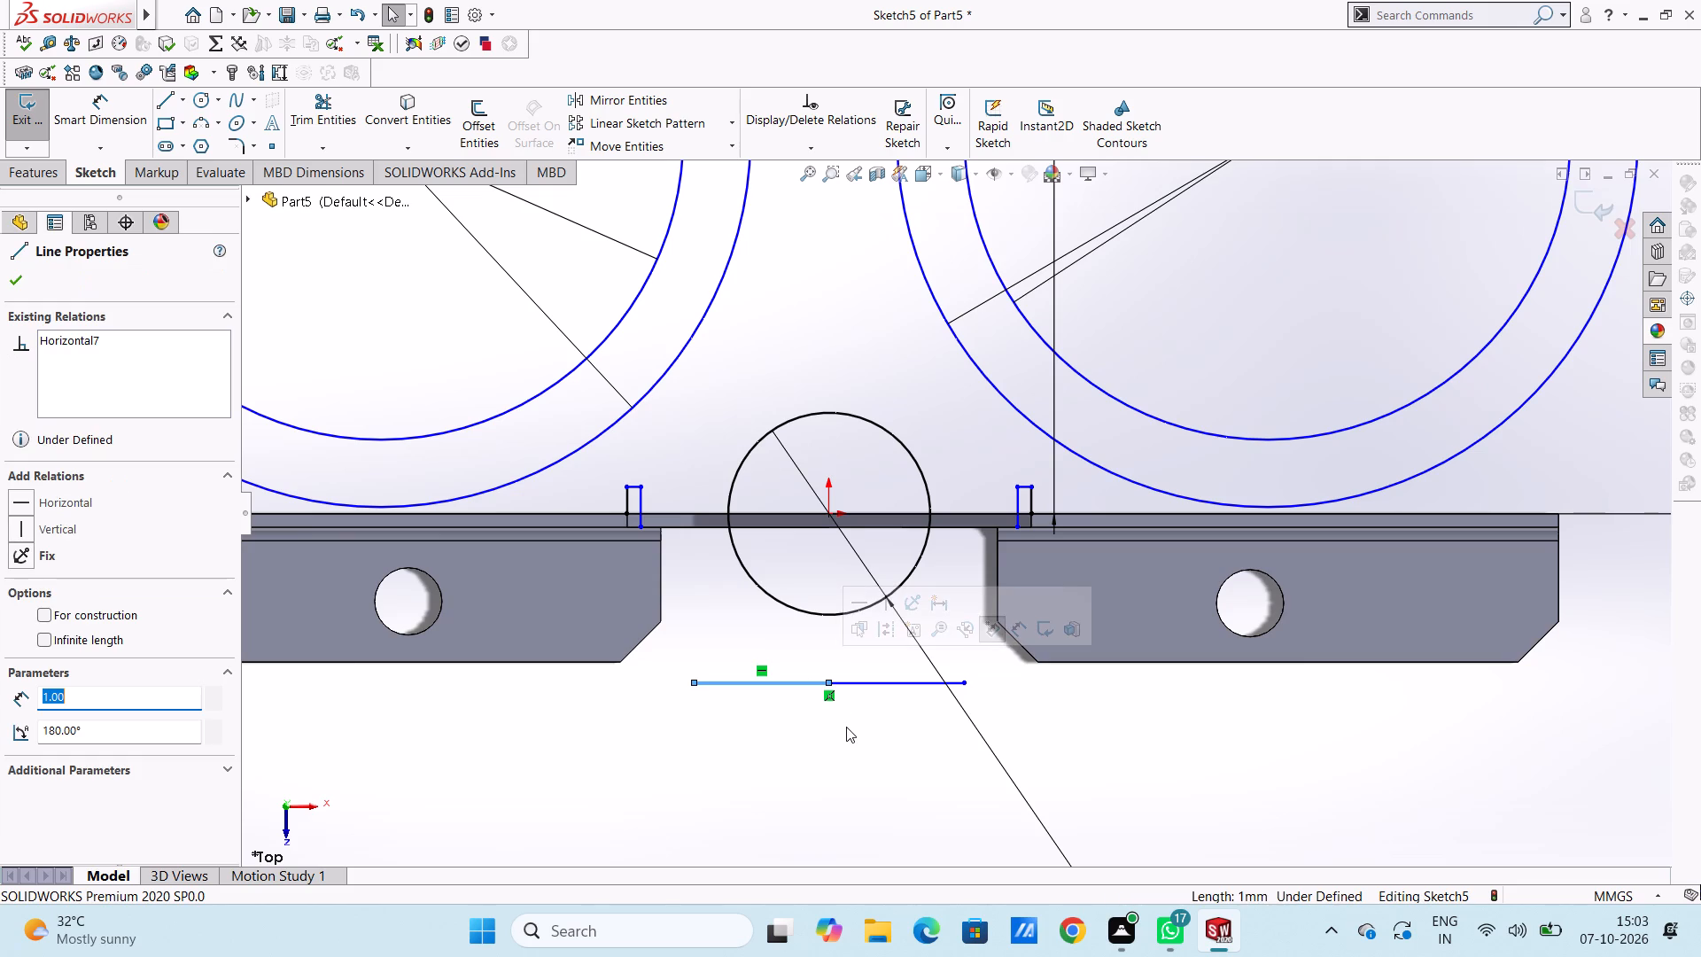
key("Delete")
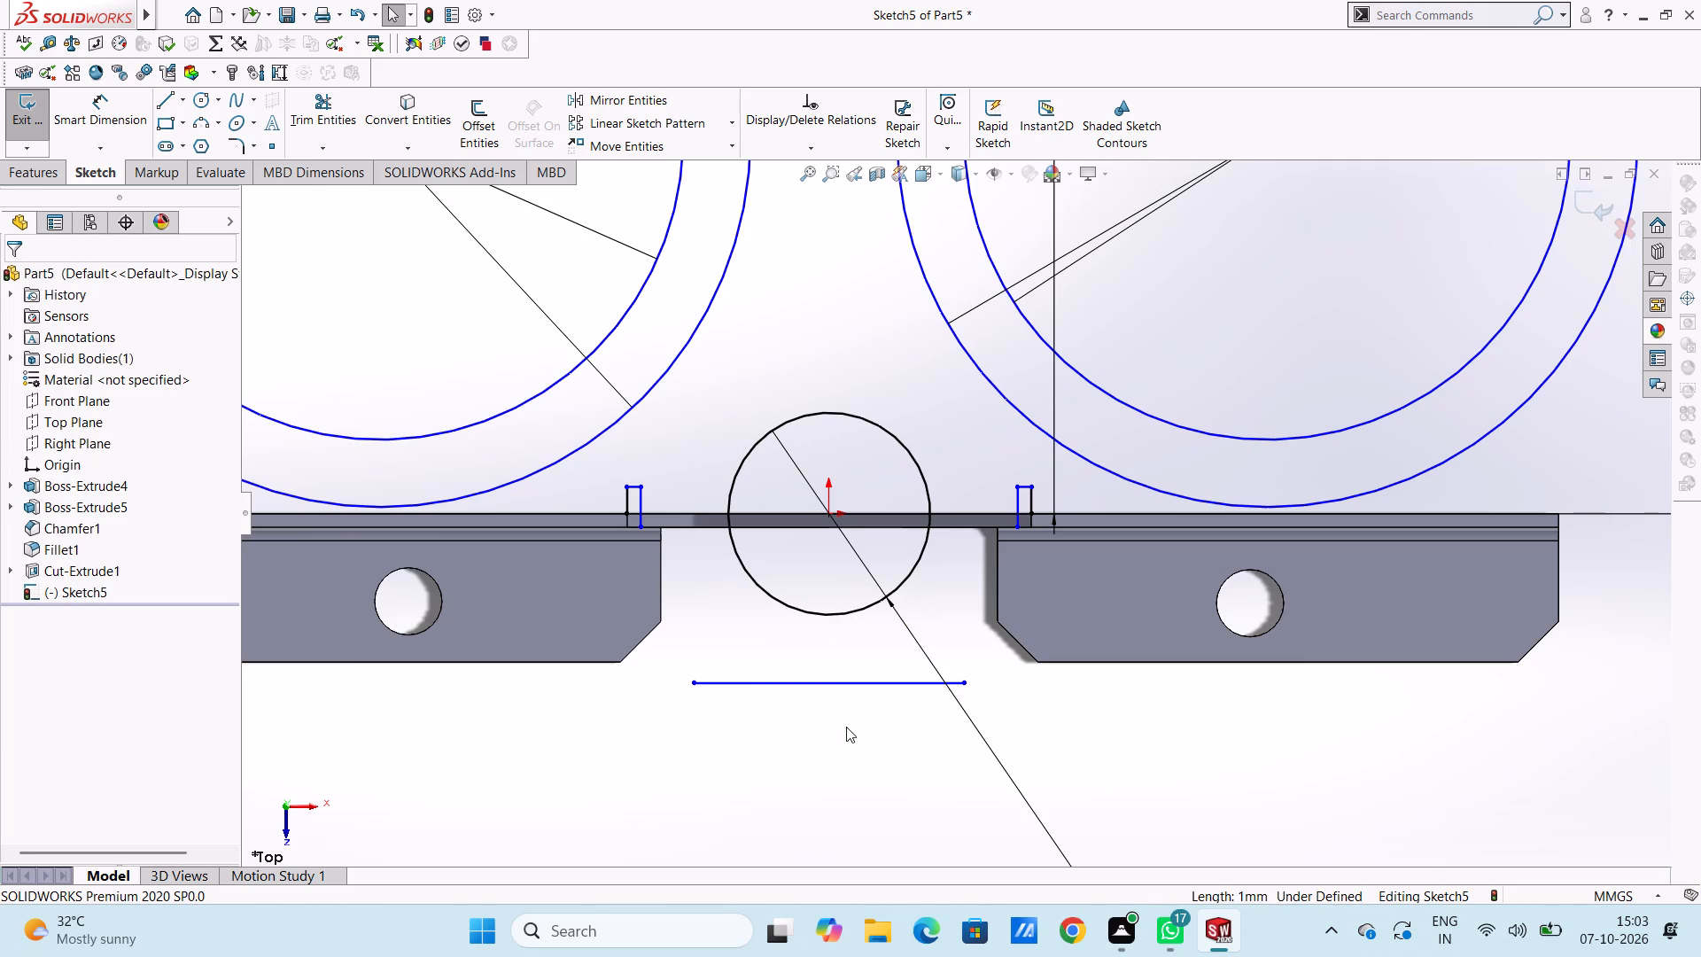
Dimension the horizontal distance from the 2 mm line's left end to the origin at 1 mm.
scroll(812, 740, "up", 7)
left_click(96, 124)
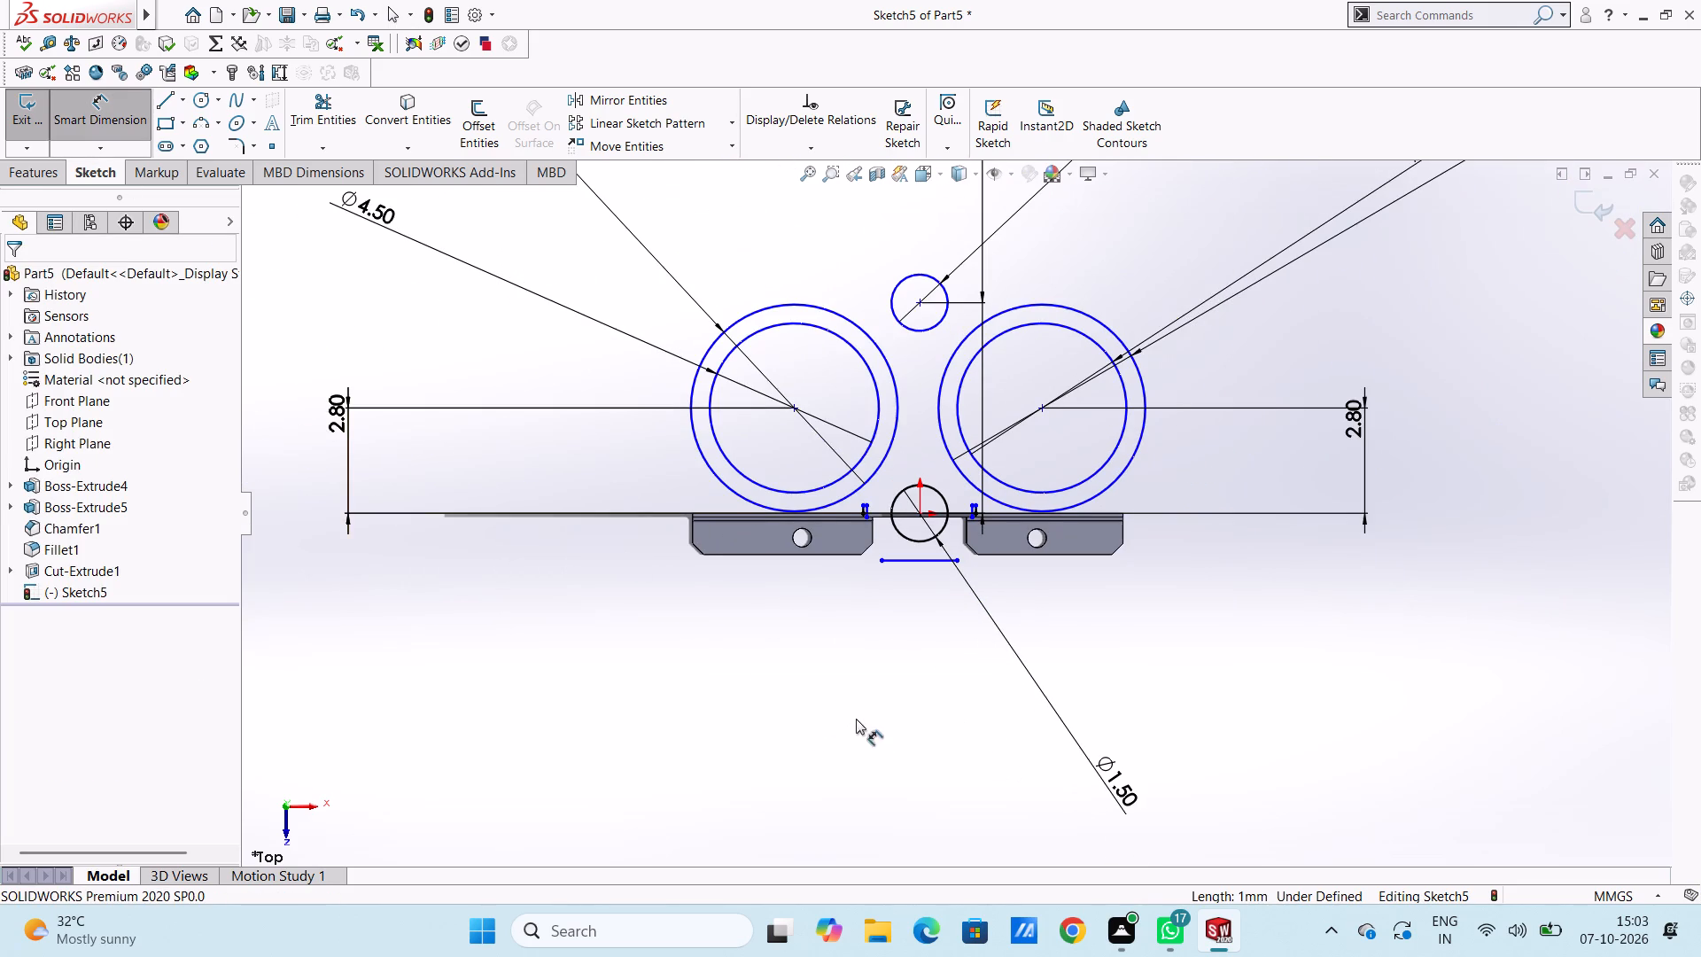
scroll(872, 719, "down", 2)
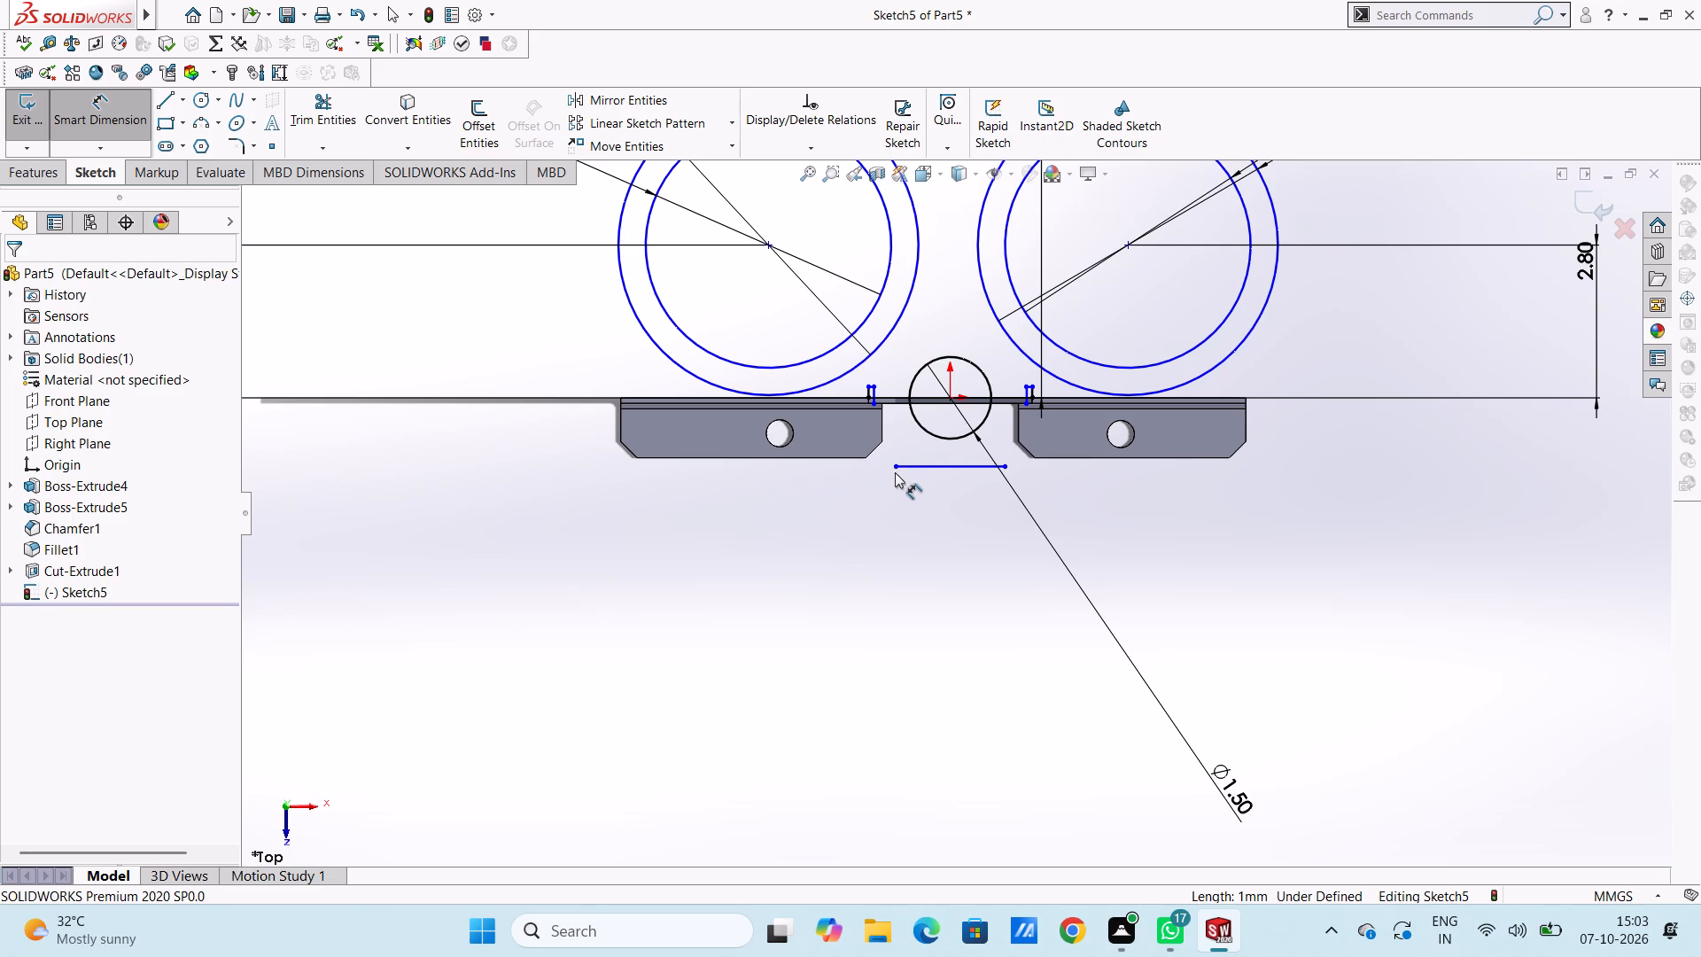
left_click(897, 467)
left_click(950, 394)
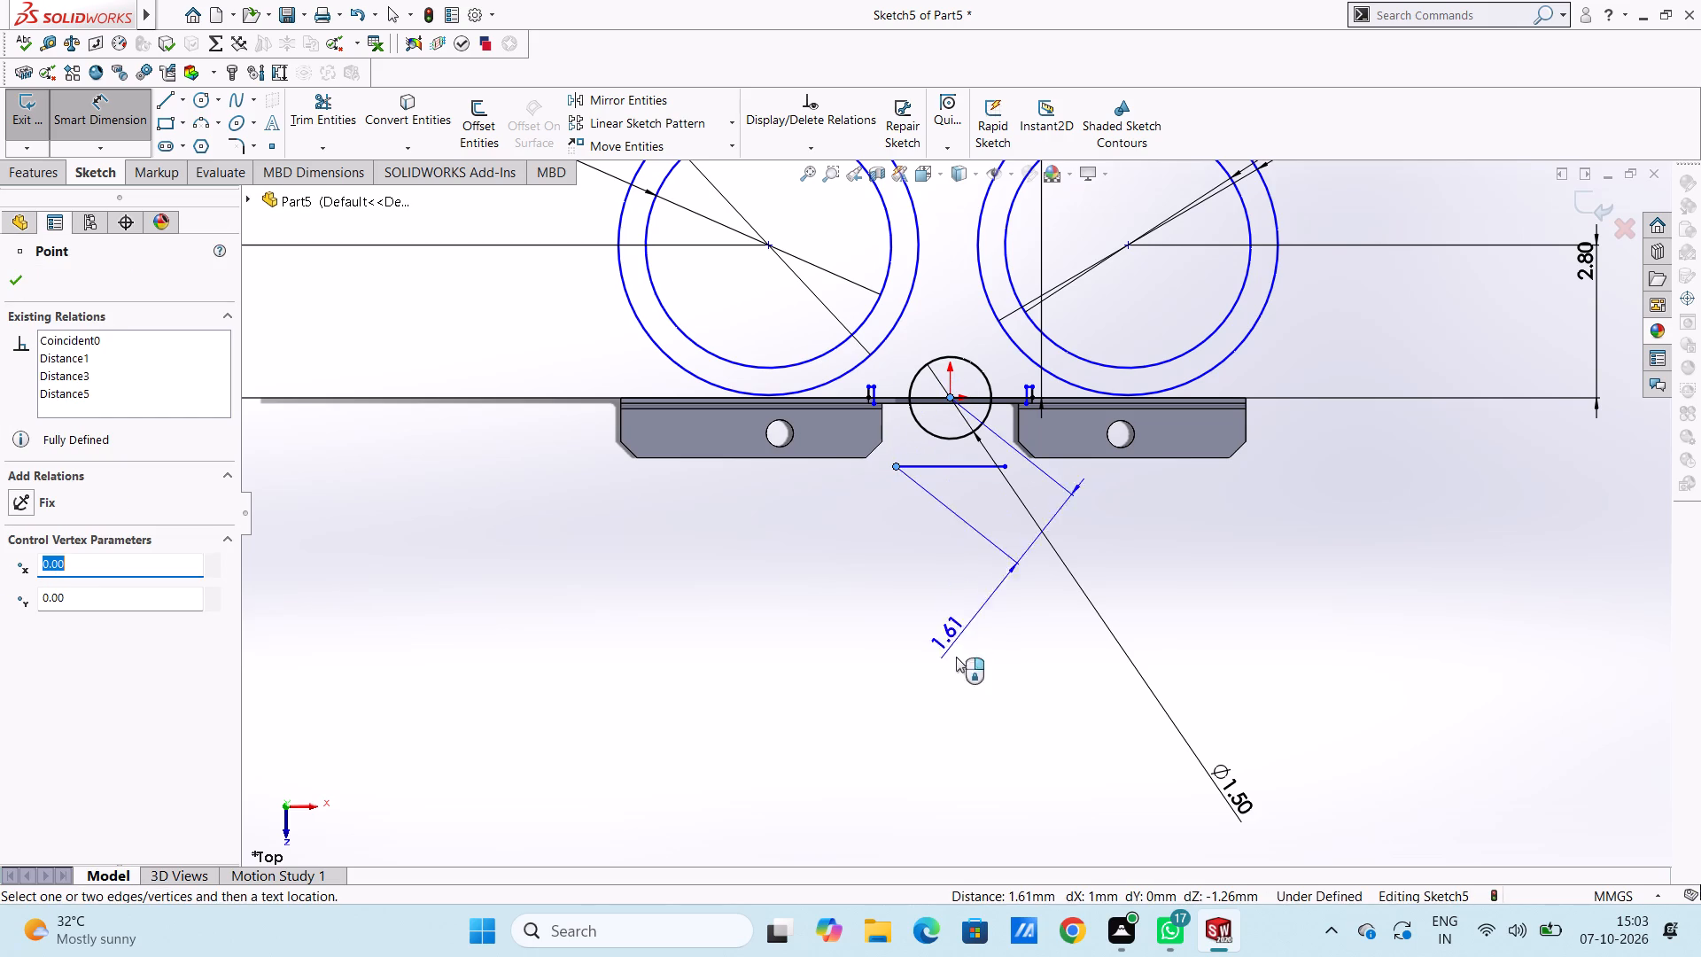
left_click(940, 783)
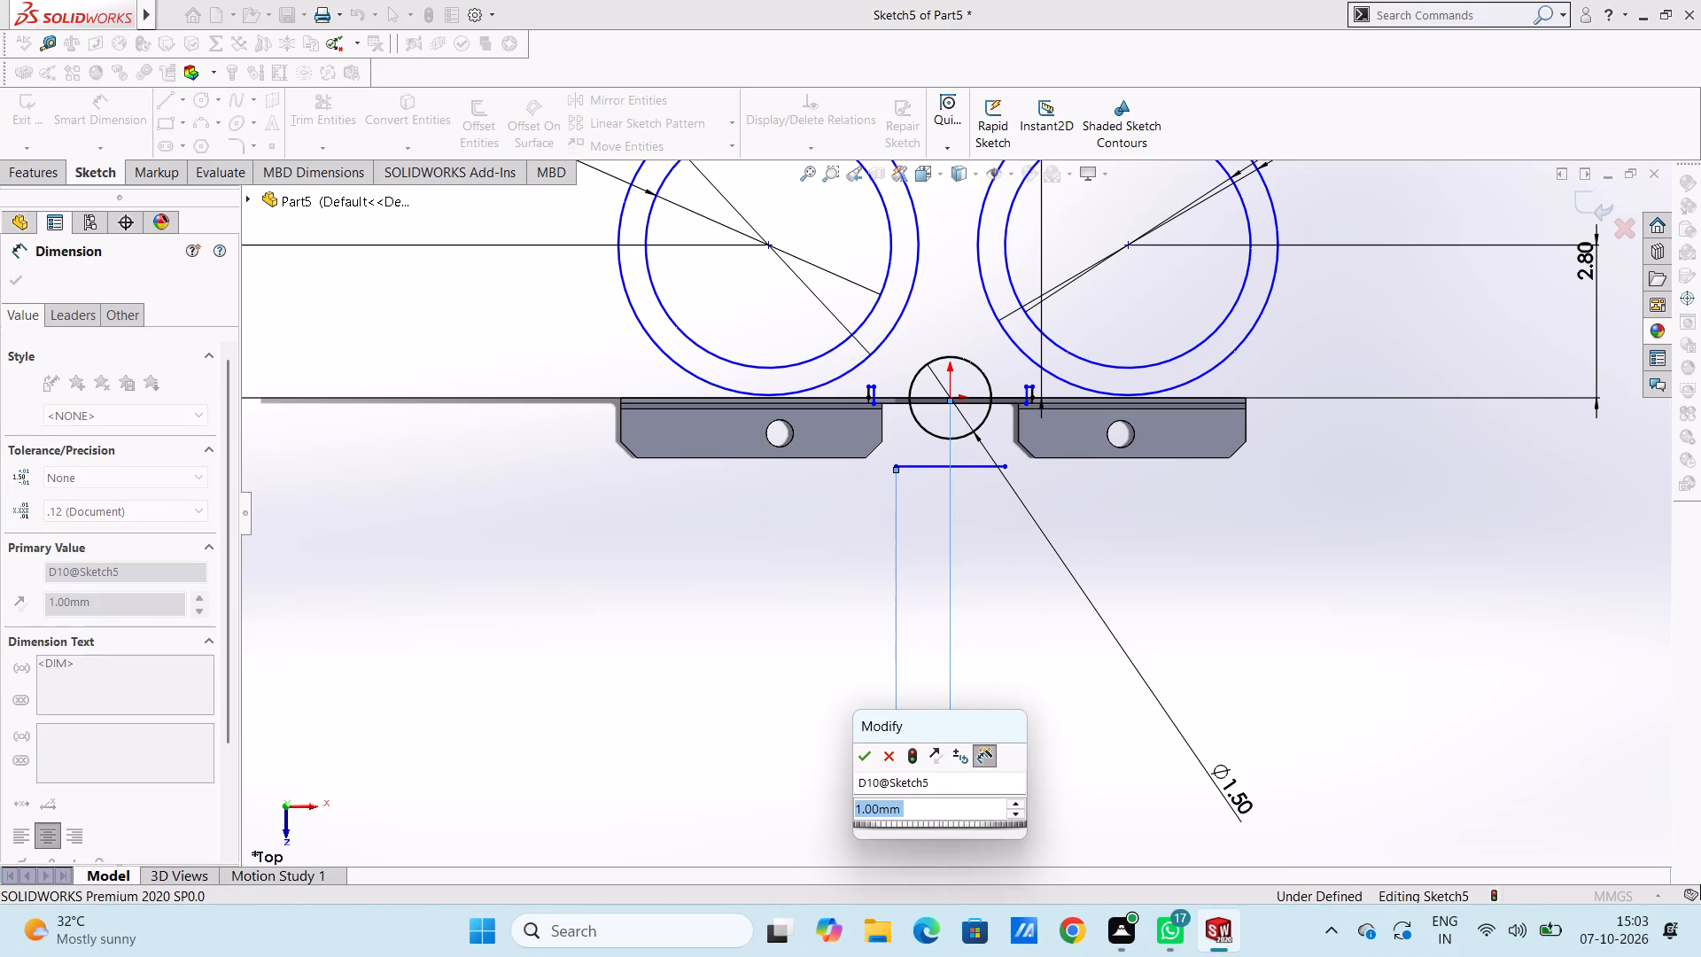
left_click(858, 759)
left_click(831, 744)
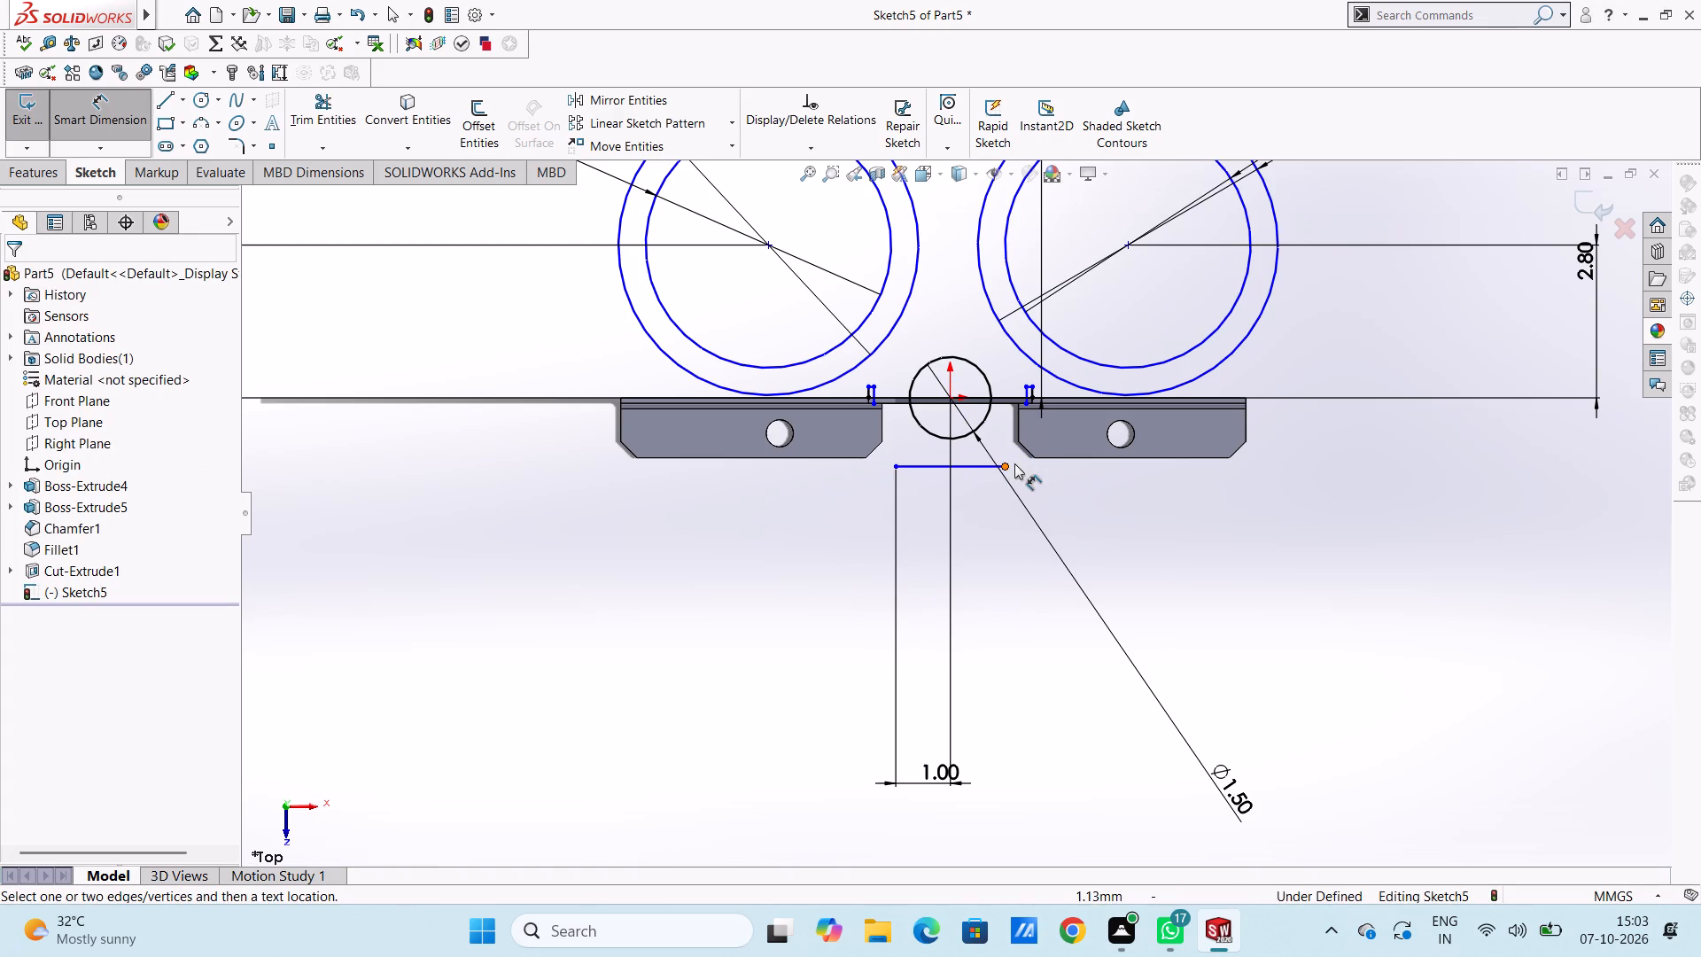
Dimension the length of the horizontal line below the origin at 2 mm.
left_click(984, 470)
left_click(1003, 756)
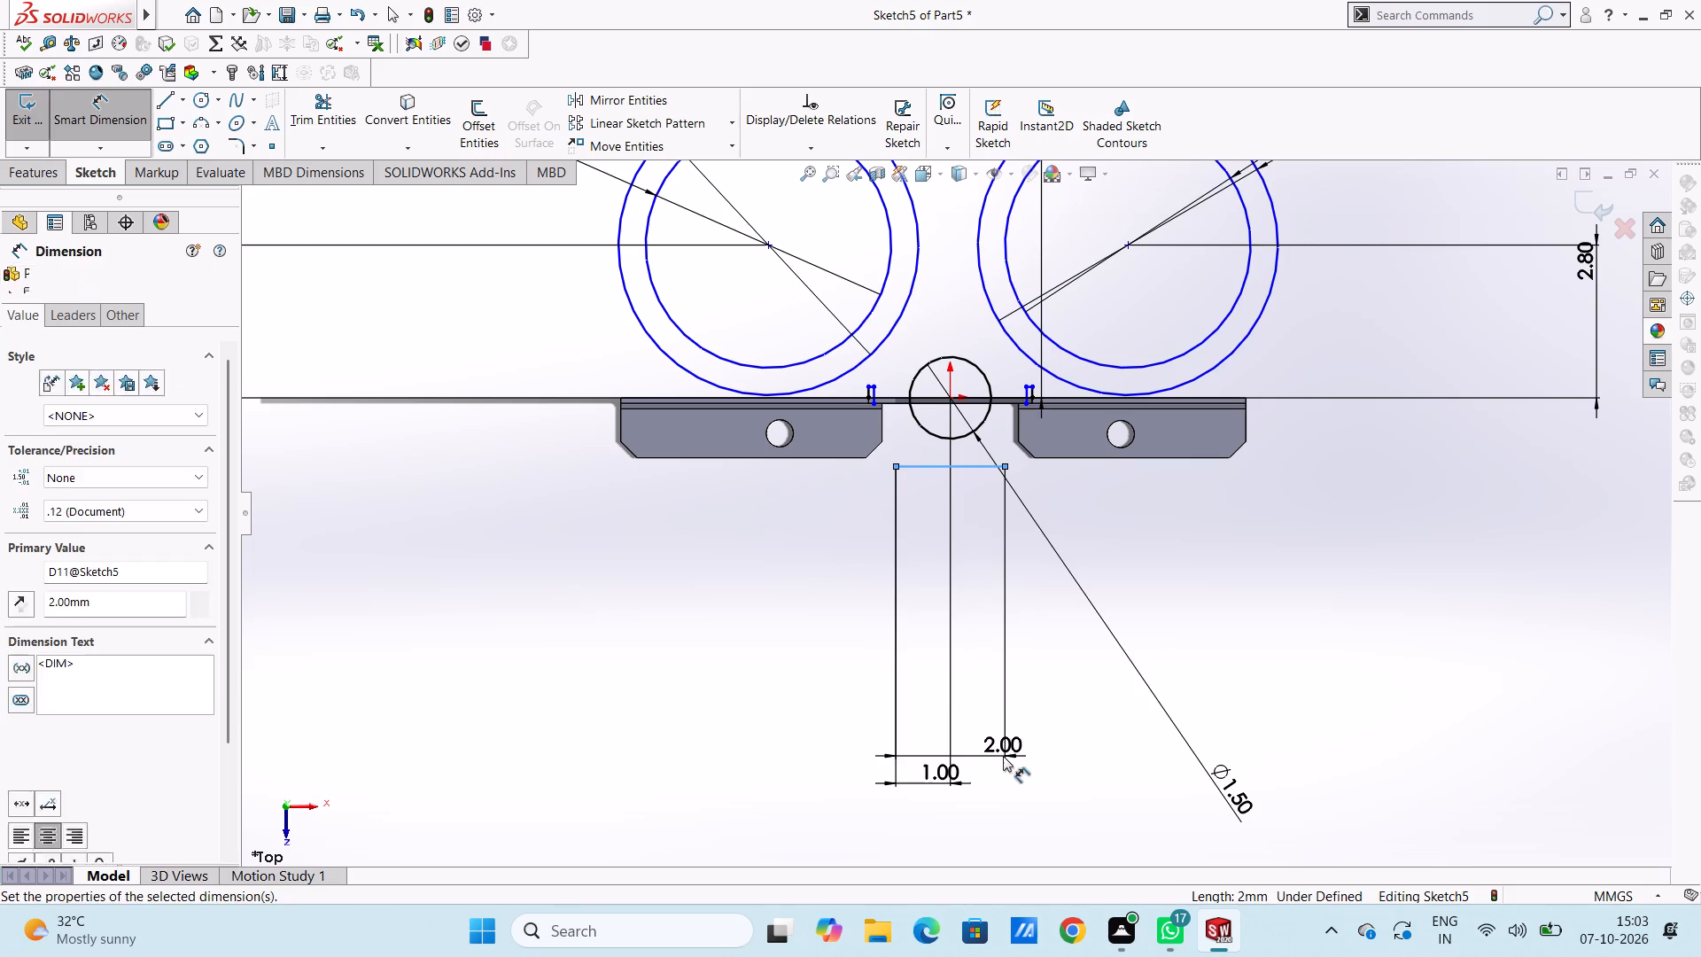
left_click(930, 733)
left_click(926, 636)
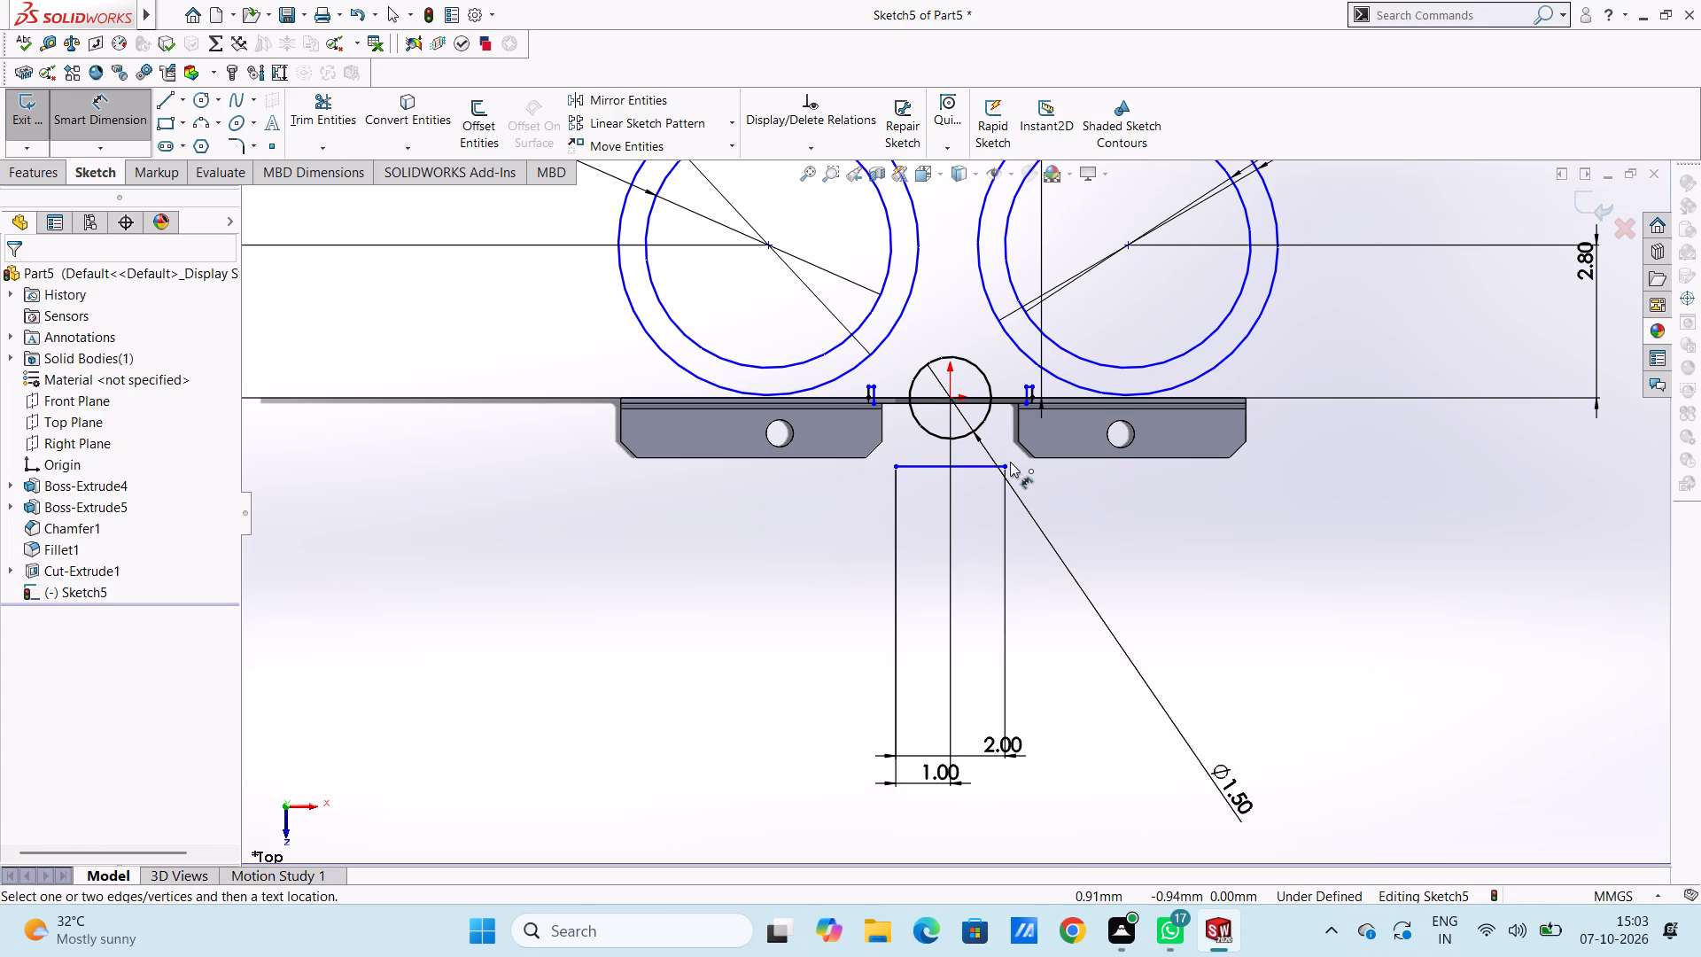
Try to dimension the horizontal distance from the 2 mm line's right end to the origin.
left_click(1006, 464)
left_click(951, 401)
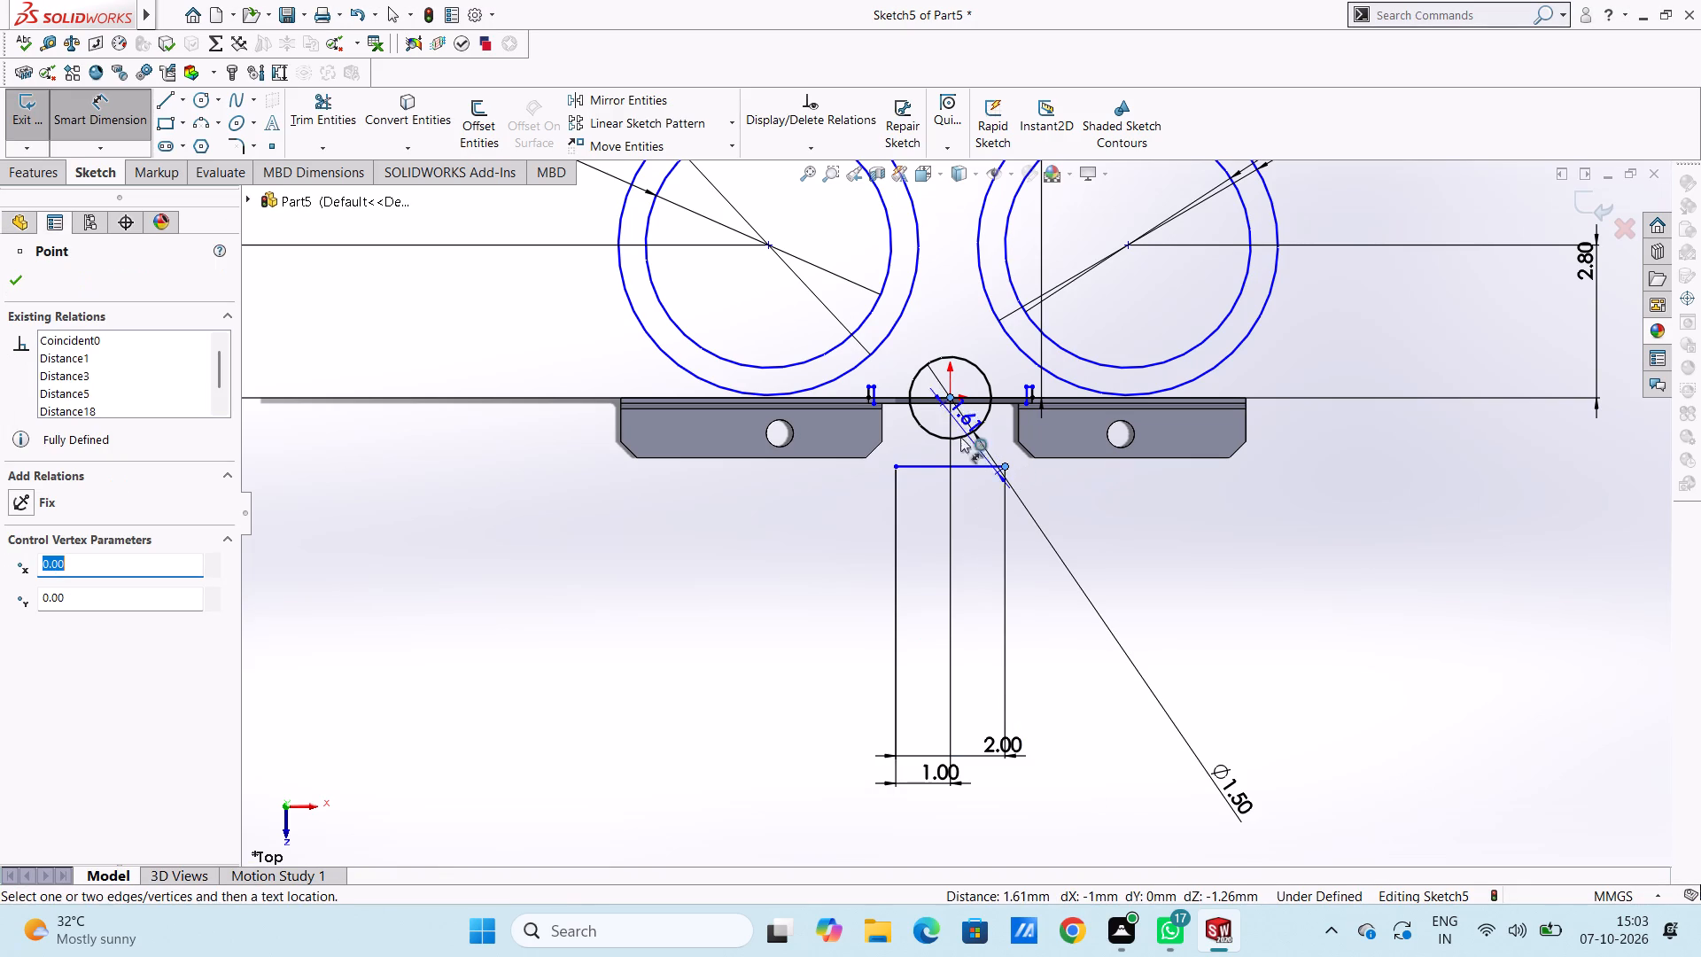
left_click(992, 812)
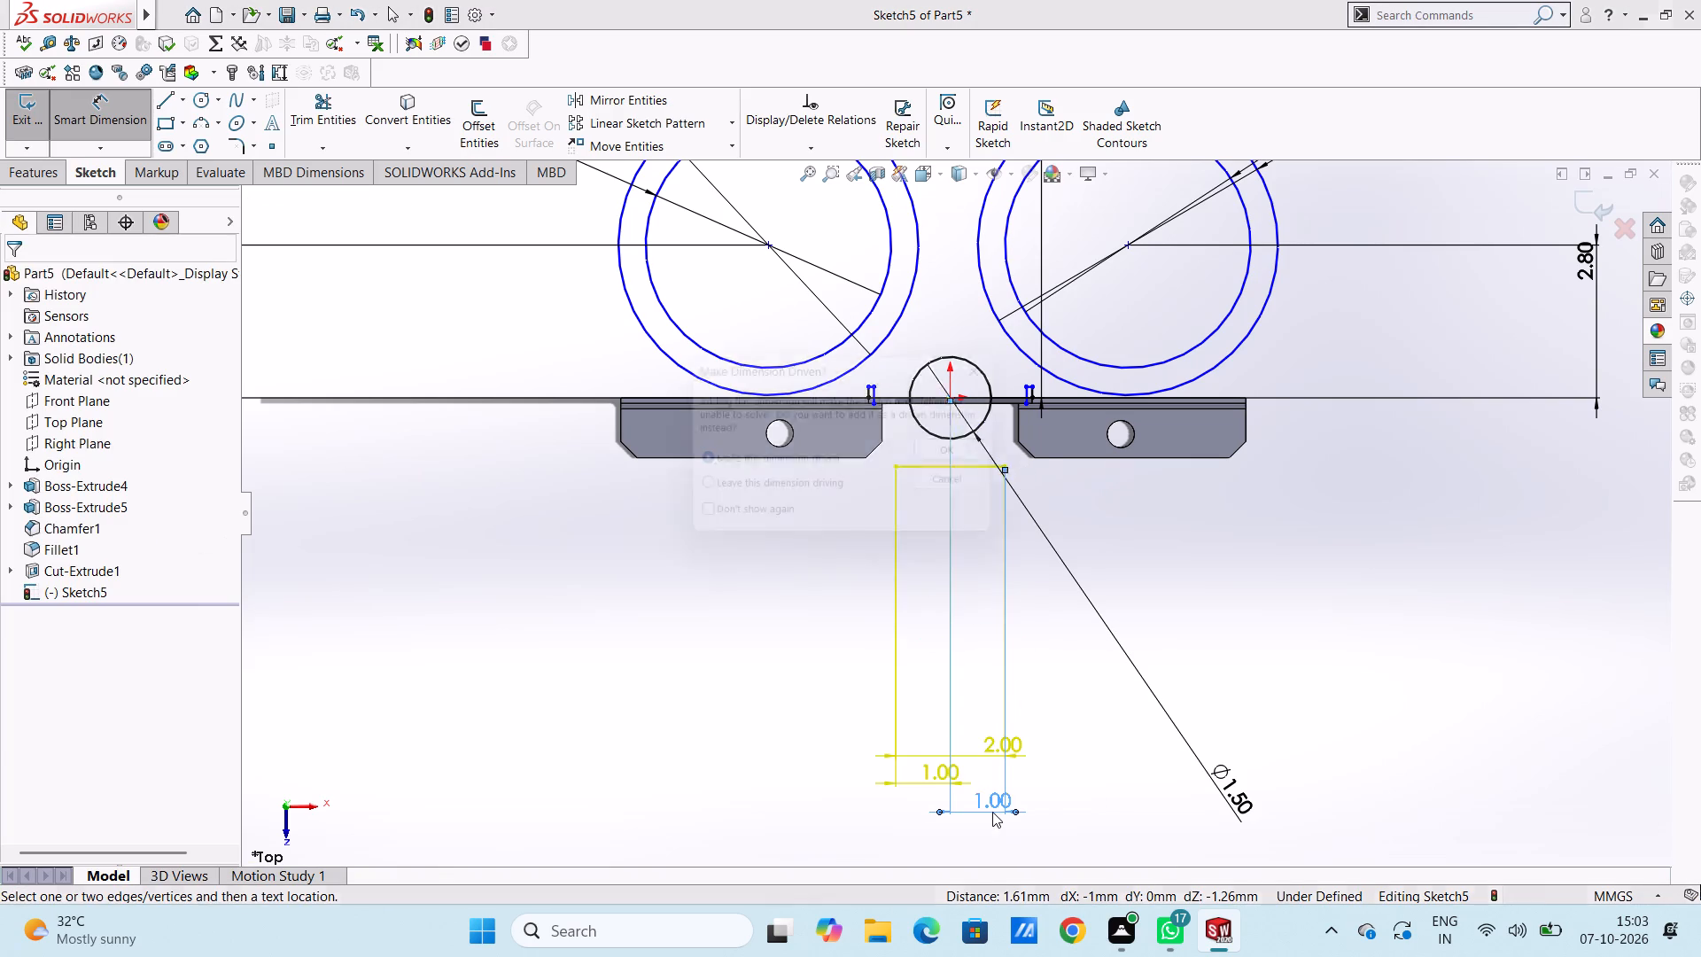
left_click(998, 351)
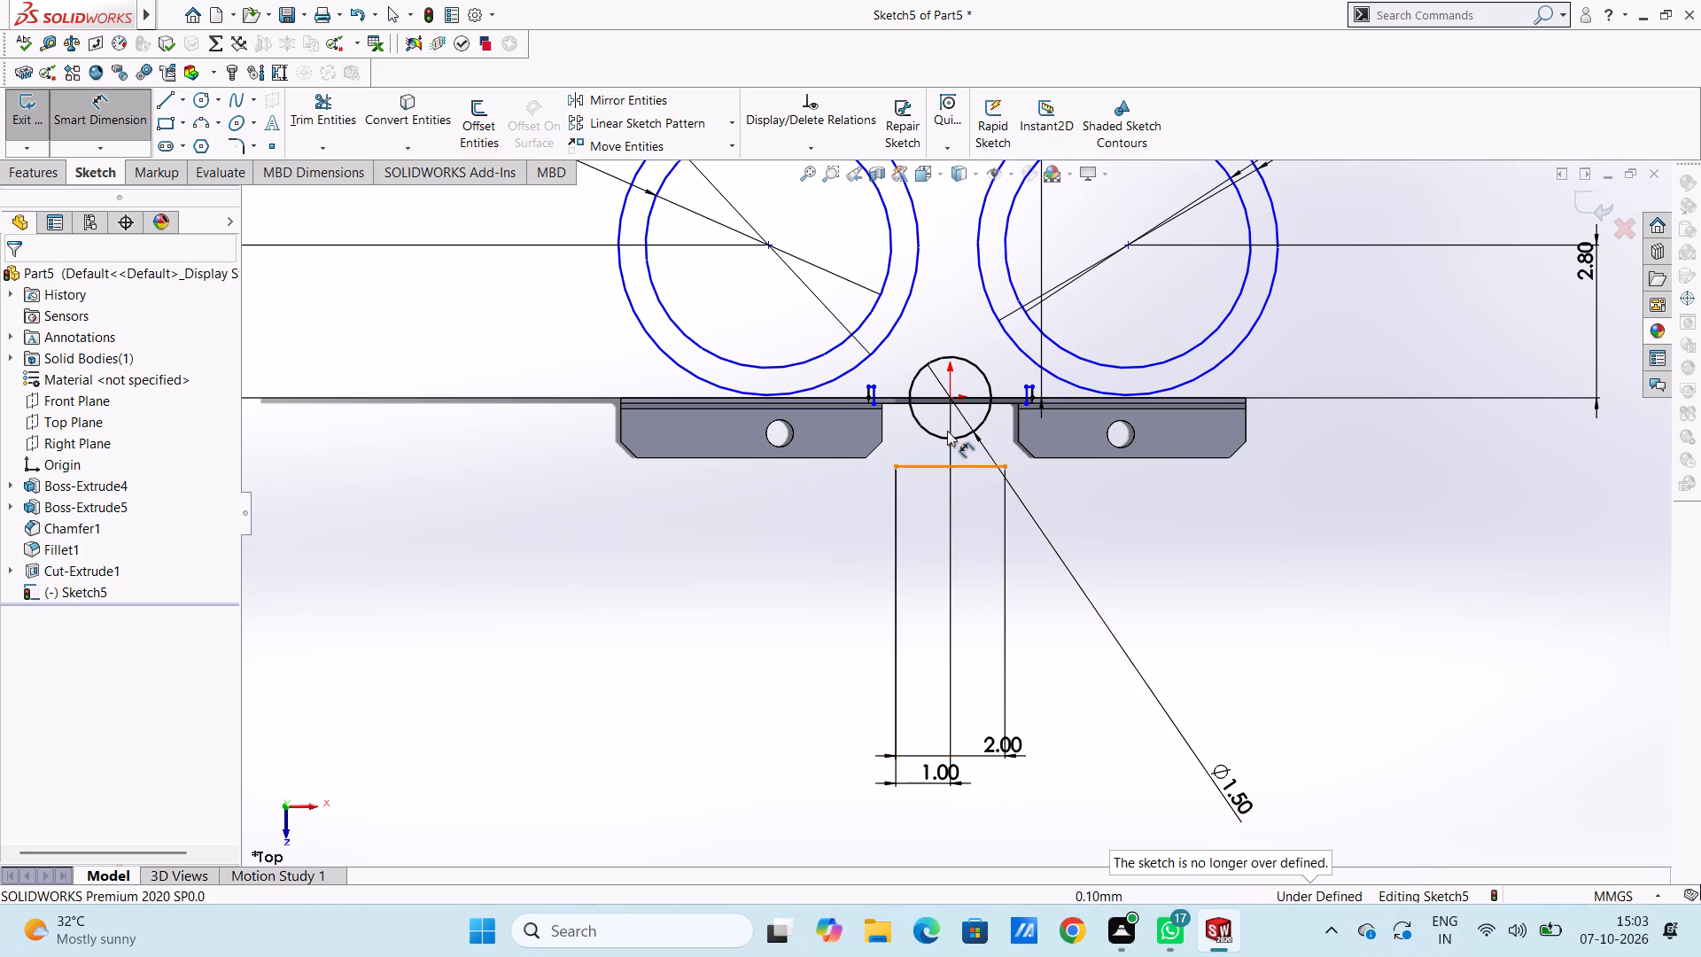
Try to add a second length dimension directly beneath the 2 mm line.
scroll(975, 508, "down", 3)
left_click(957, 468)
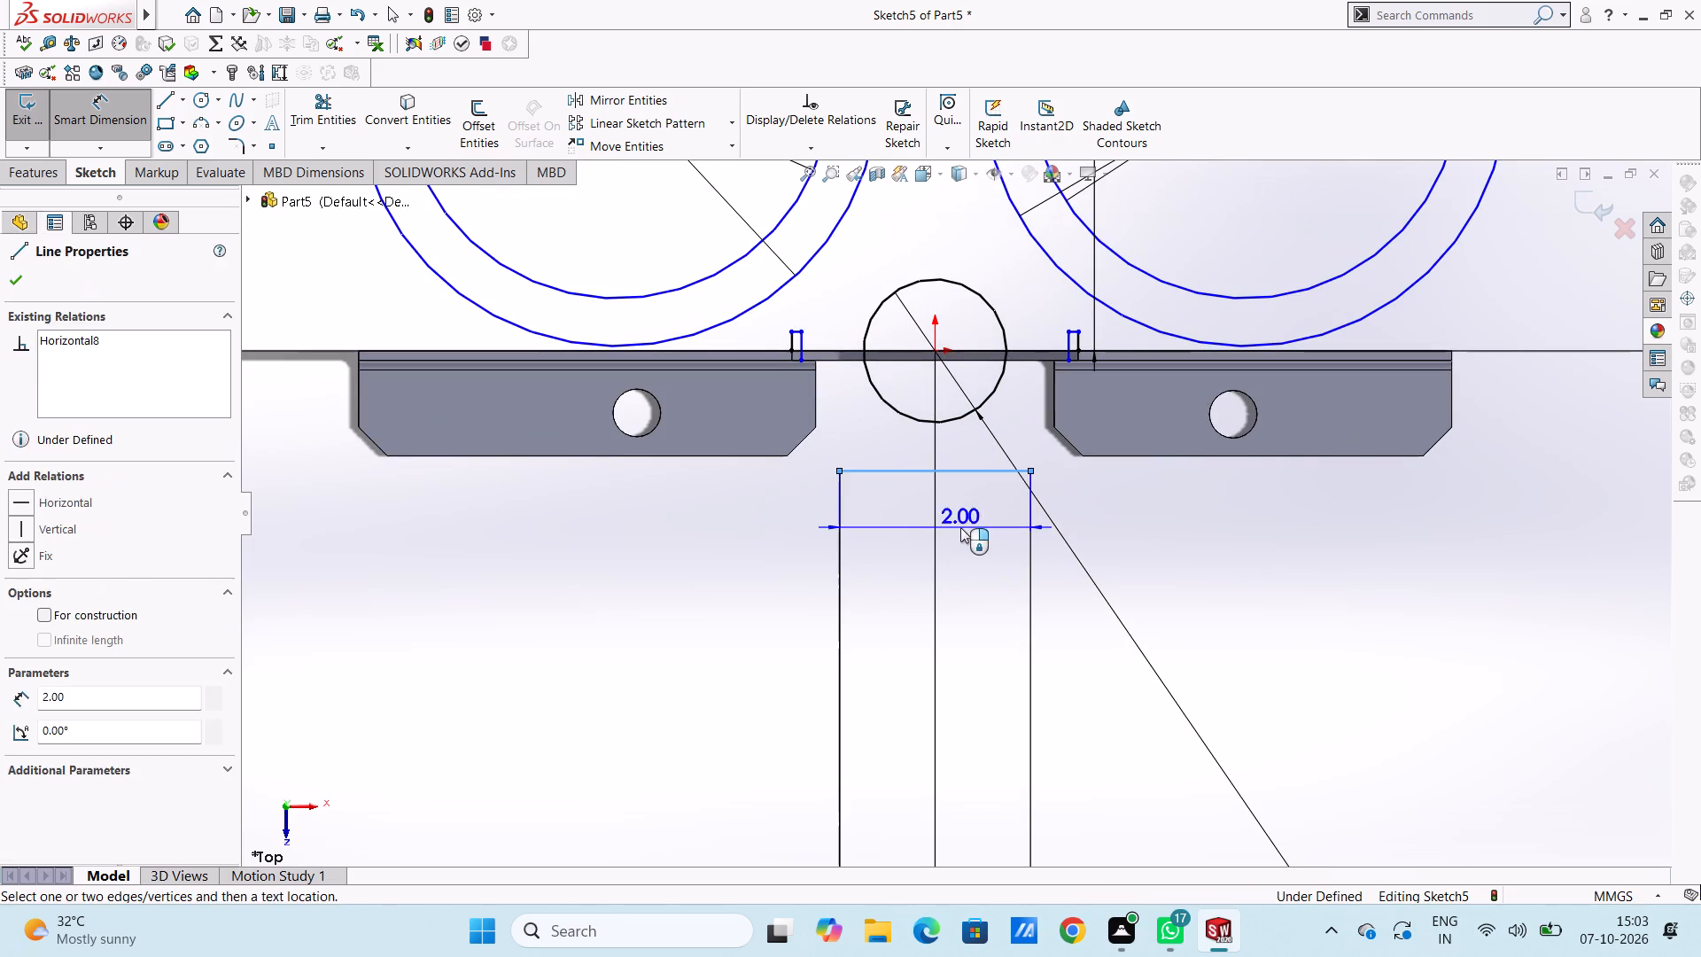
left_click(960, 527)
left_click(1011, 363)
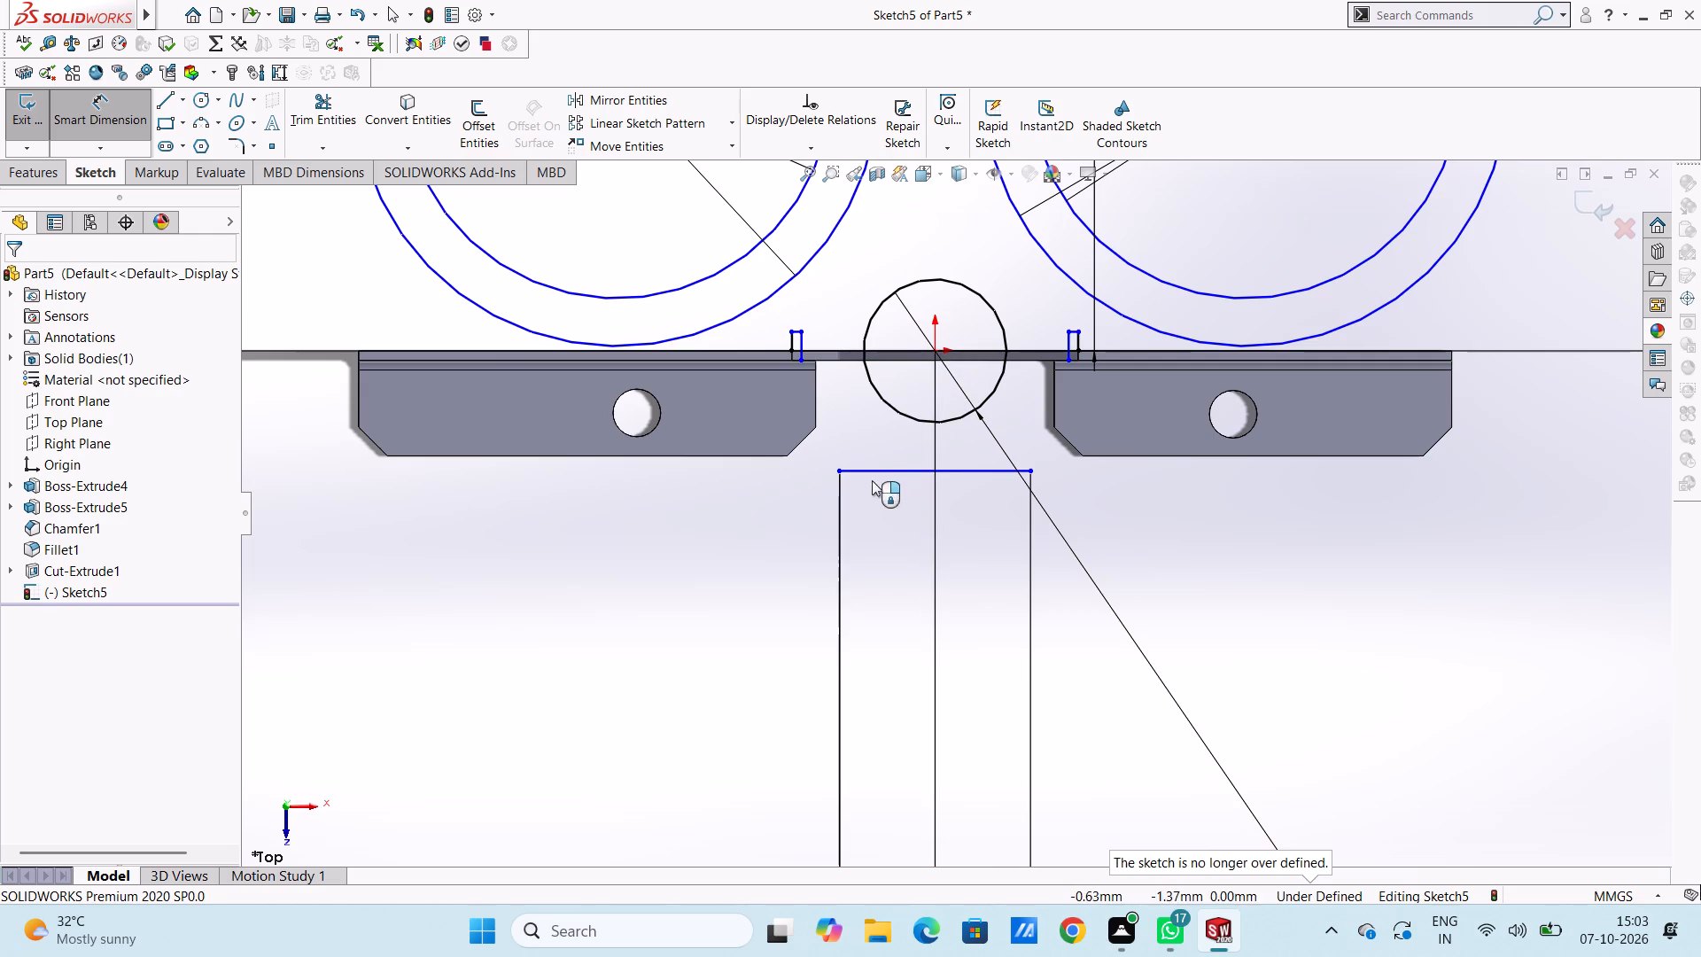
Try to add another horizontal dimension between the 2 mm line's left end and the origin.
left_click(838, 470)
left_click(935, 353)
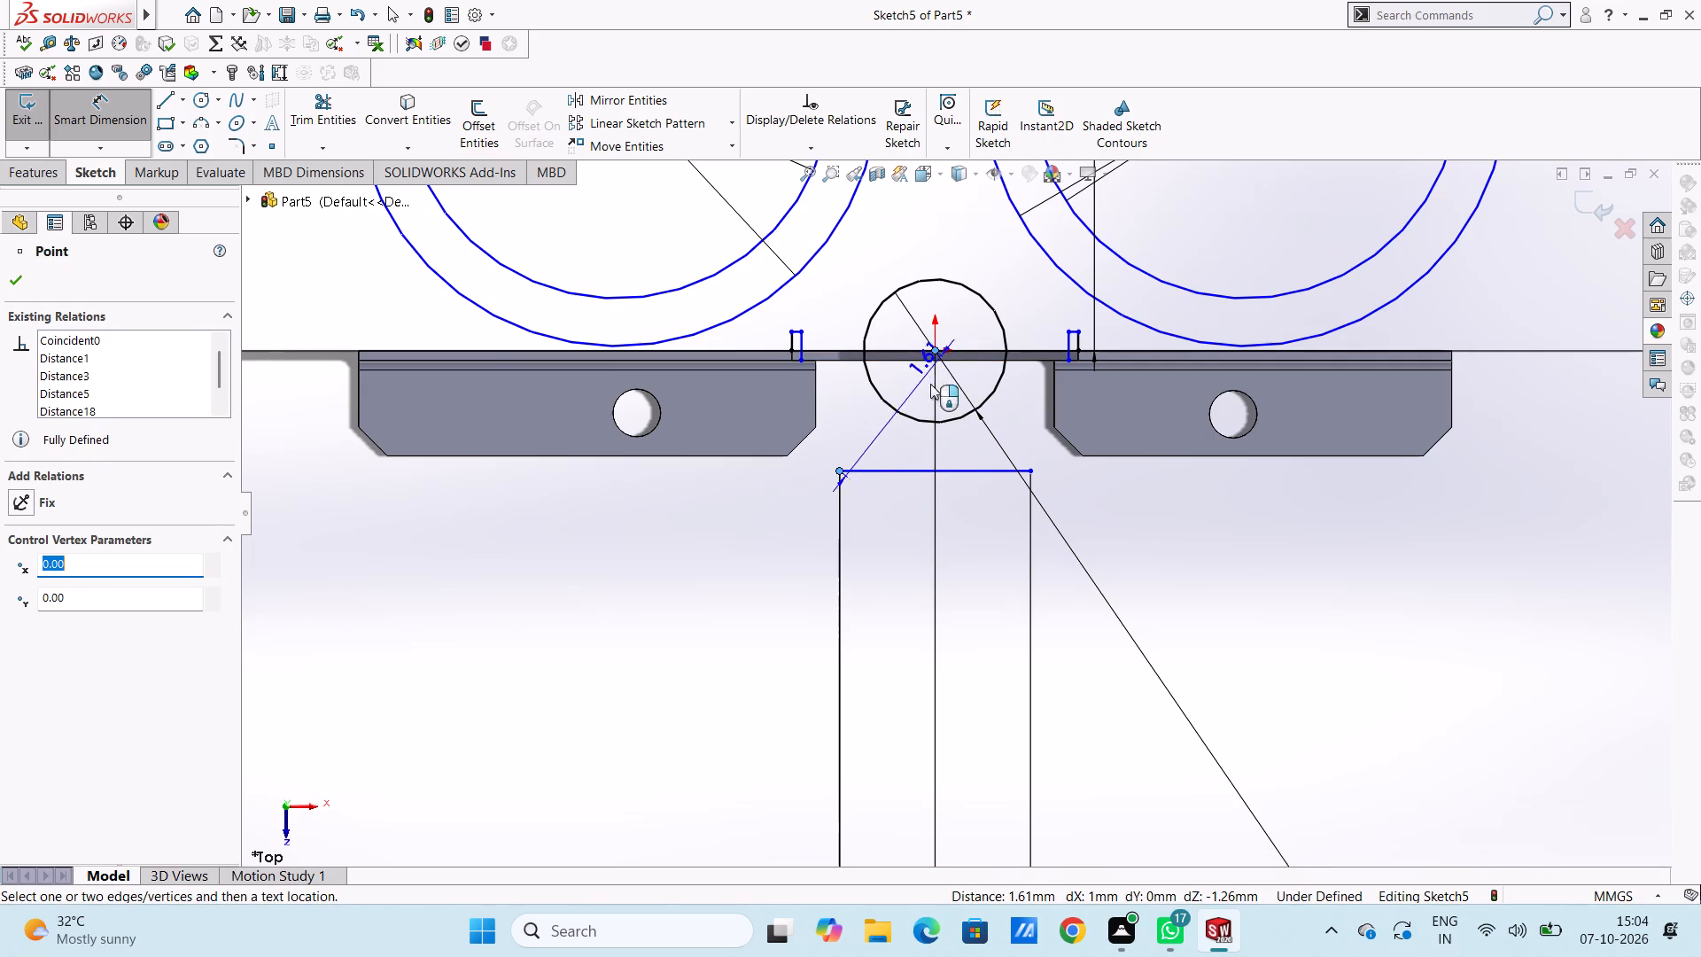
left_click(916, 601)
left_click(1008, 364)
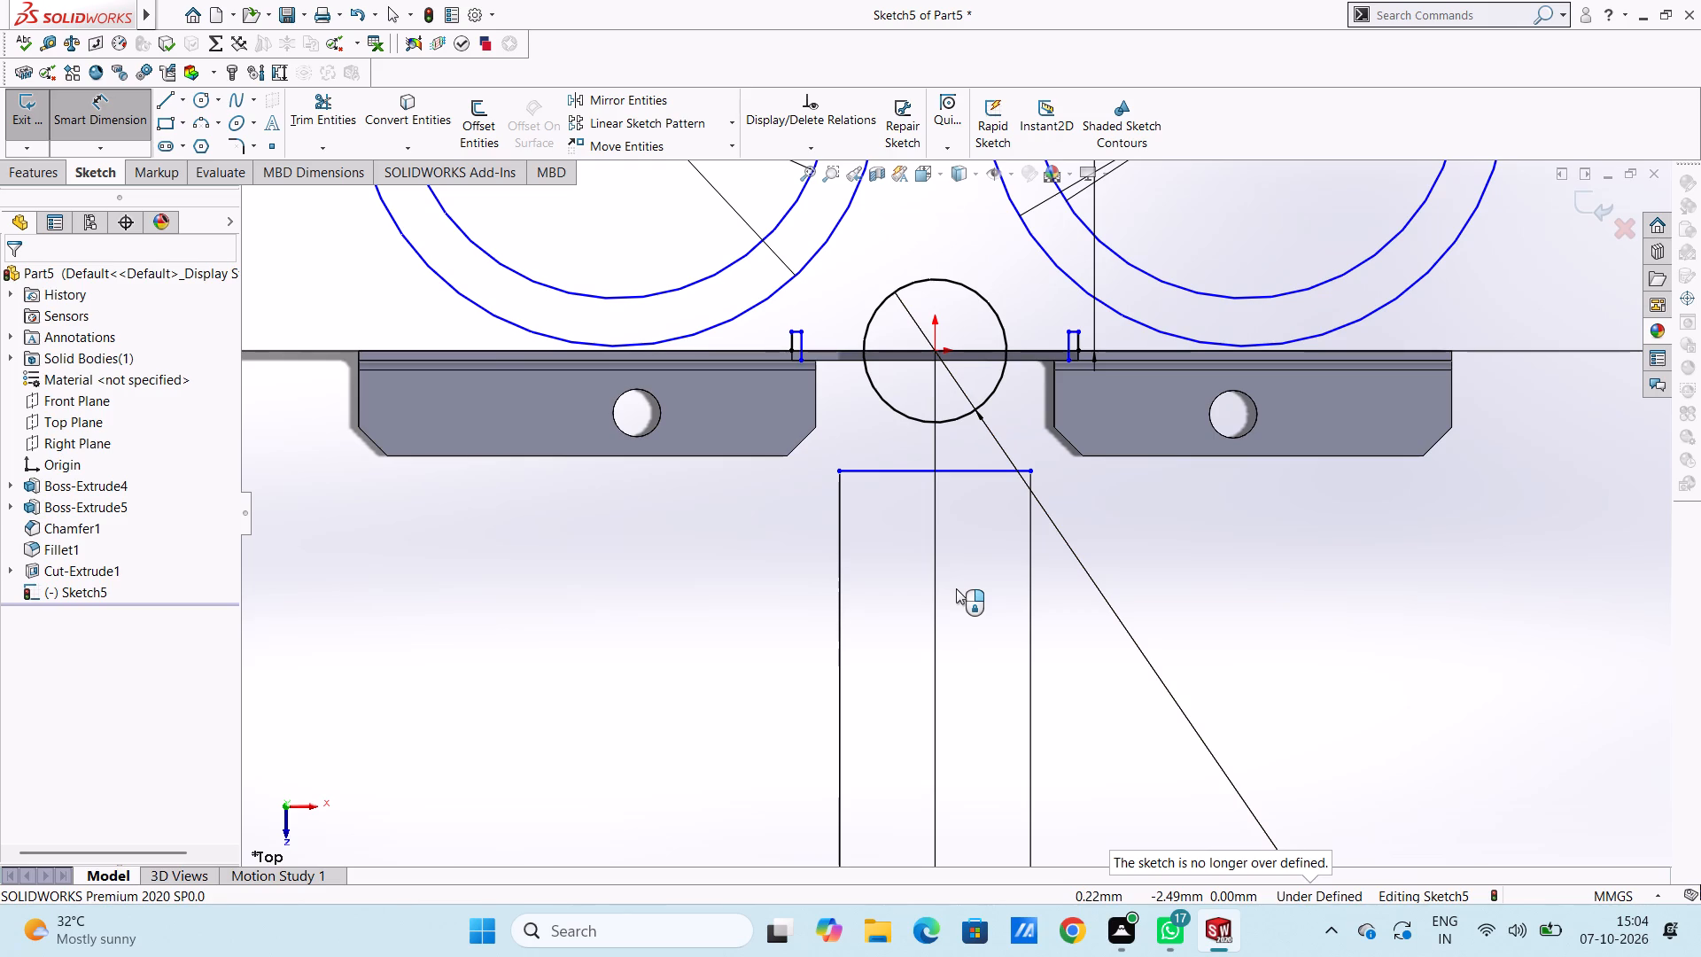
Dimension the vertical distance from the origin to the 2 mm horizontal line at 1.1 mm.
left_click(937, 349)
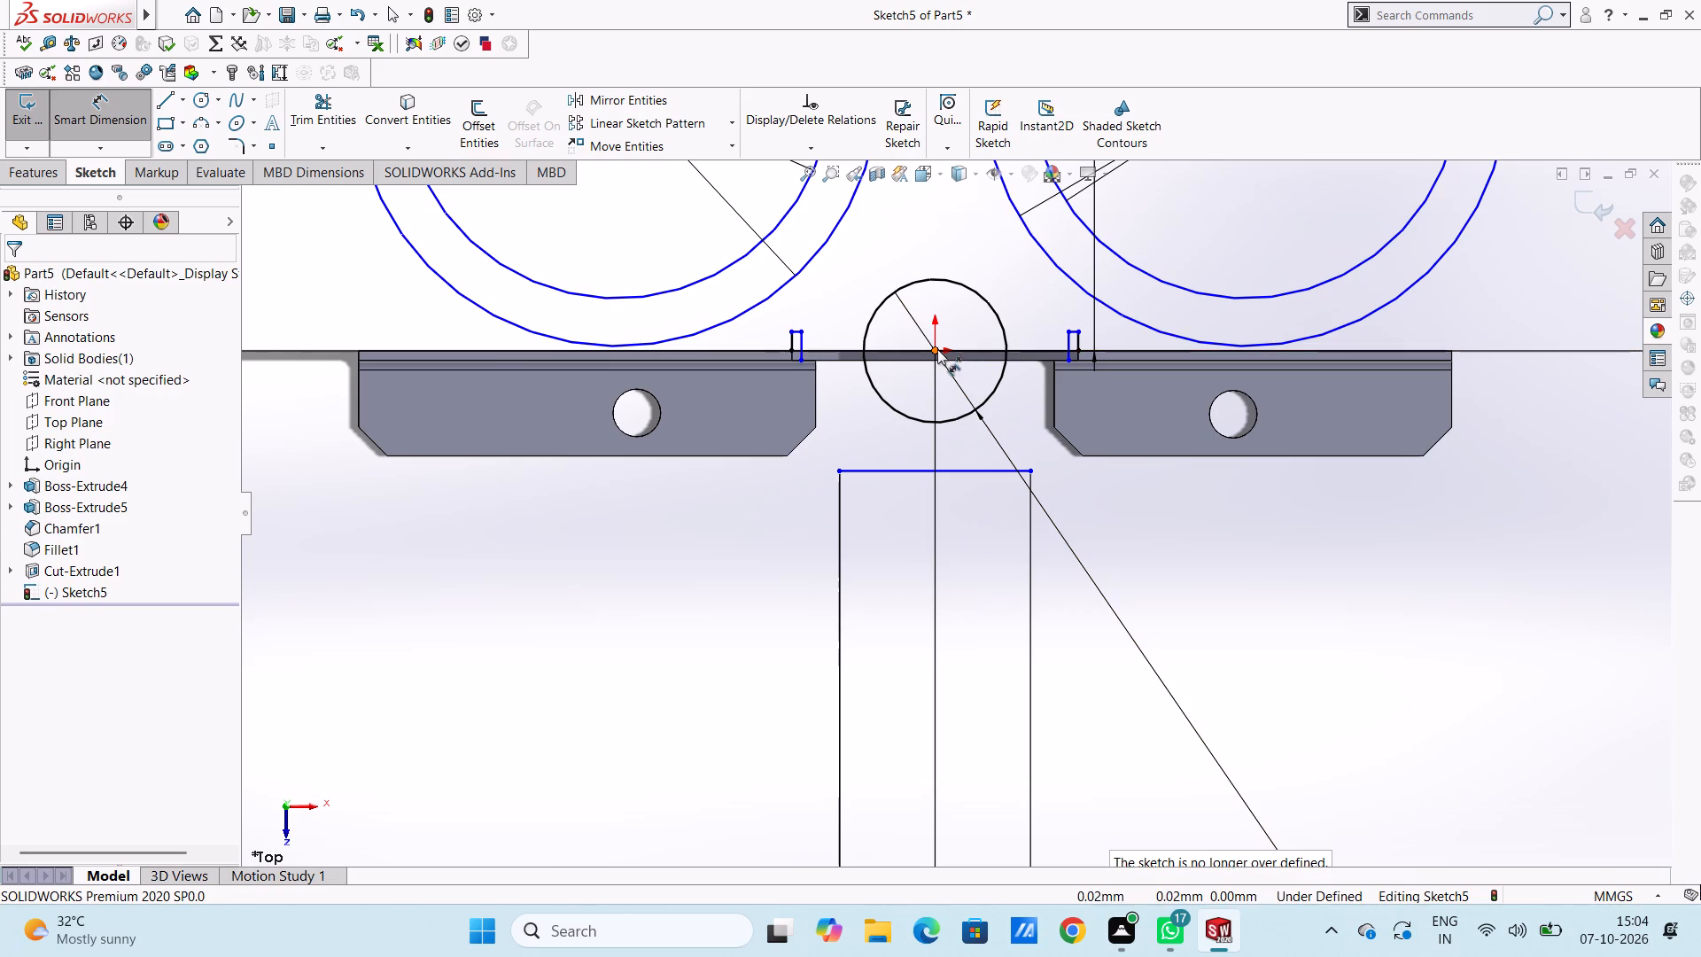
left_click(977, 472)
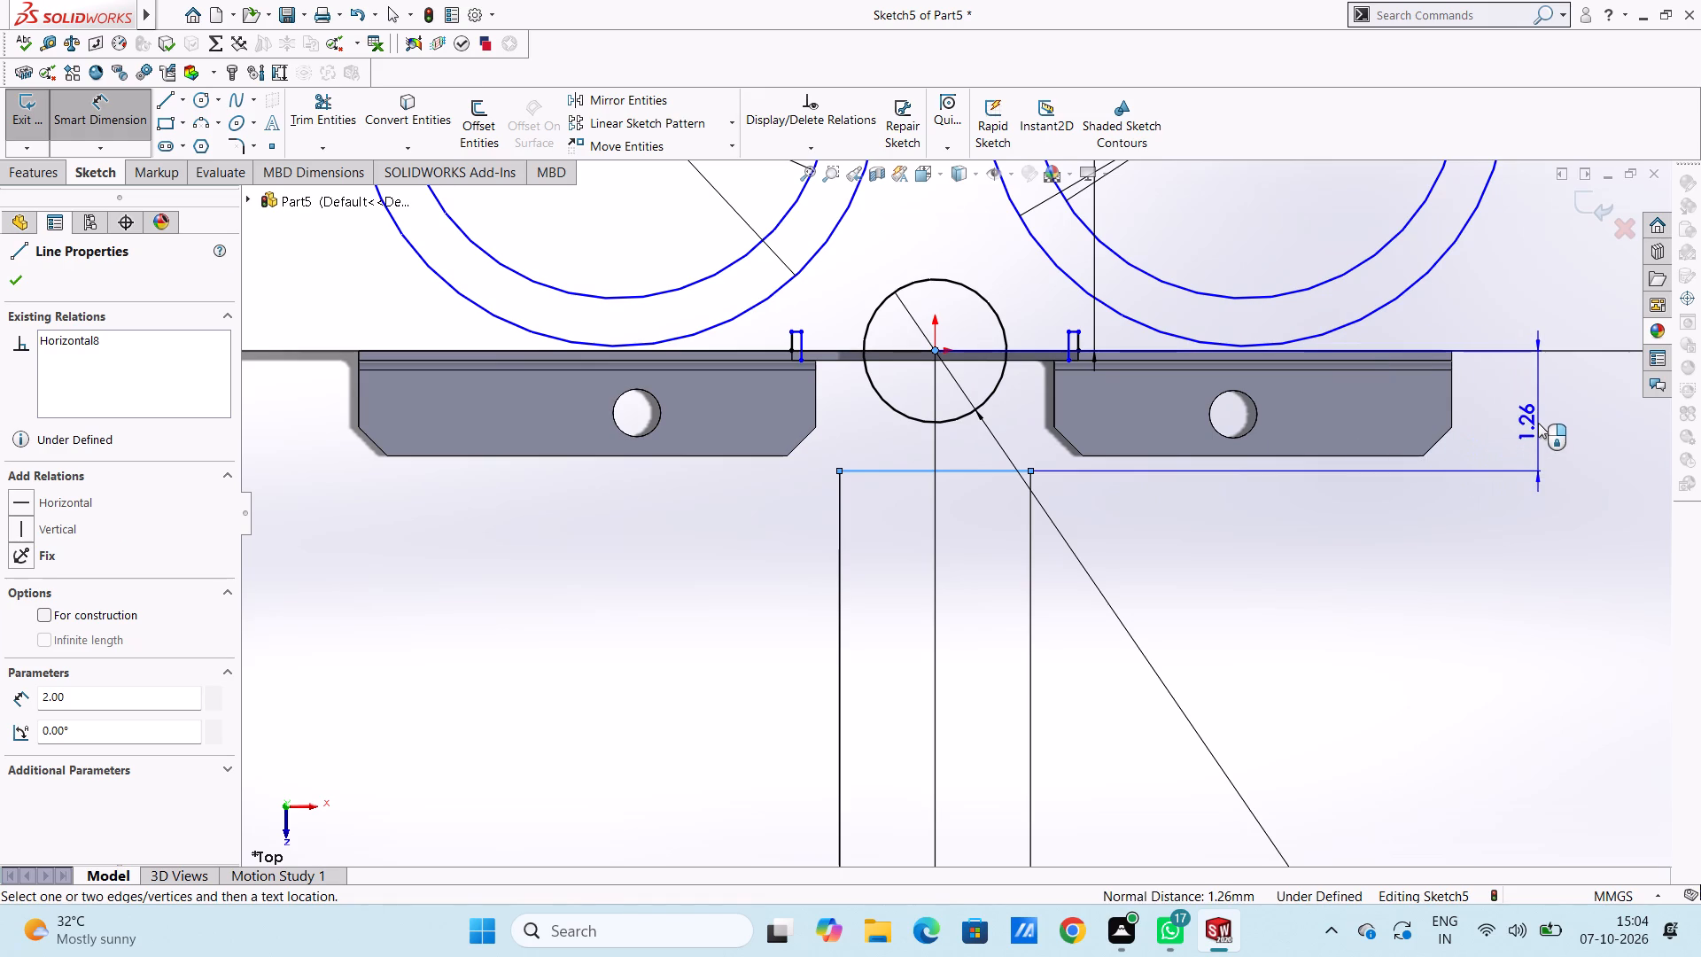
left_click(1538, 422)
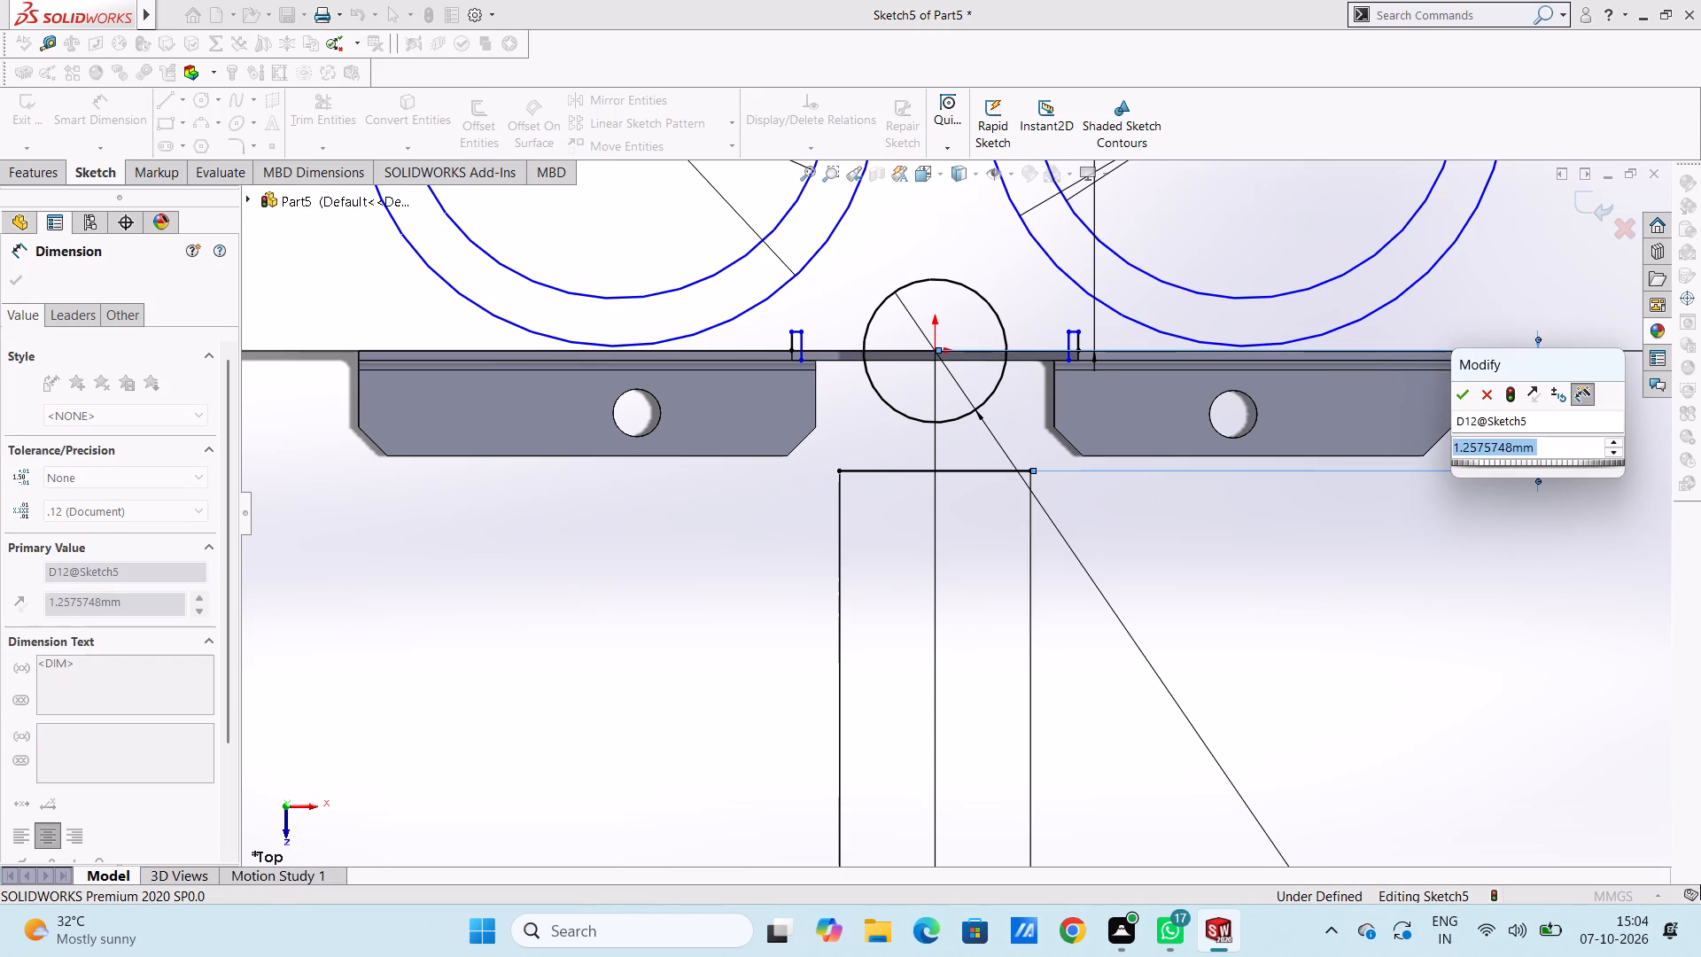
type("1.")
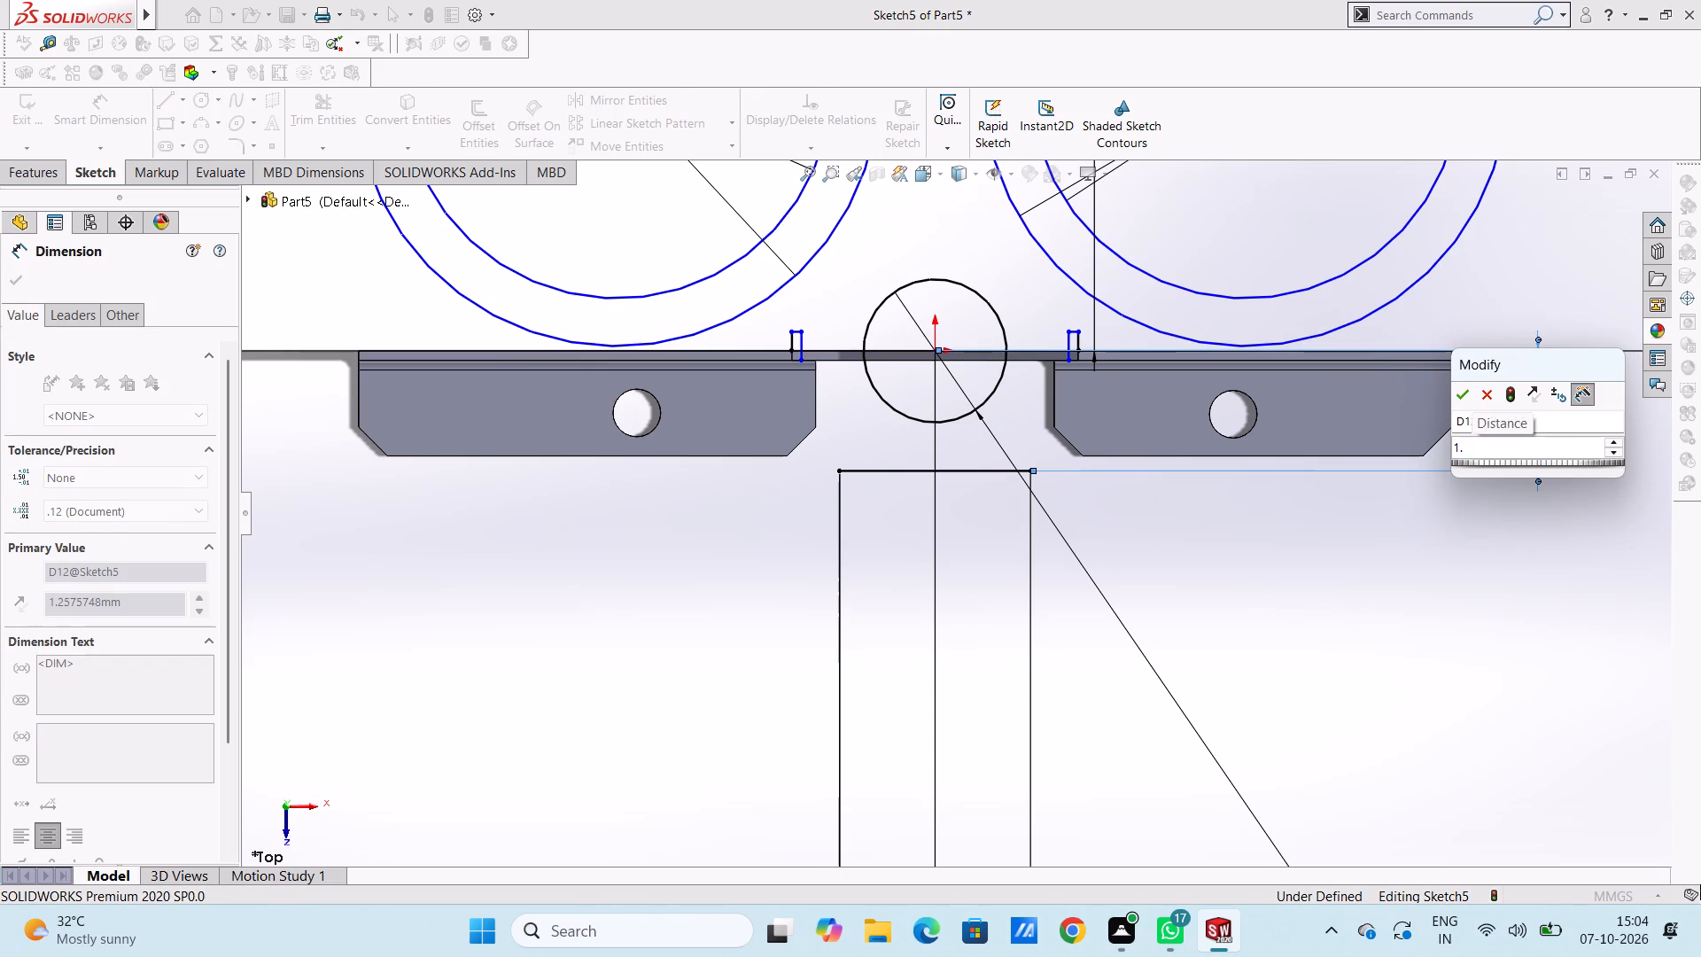
key("1")
key("Return")
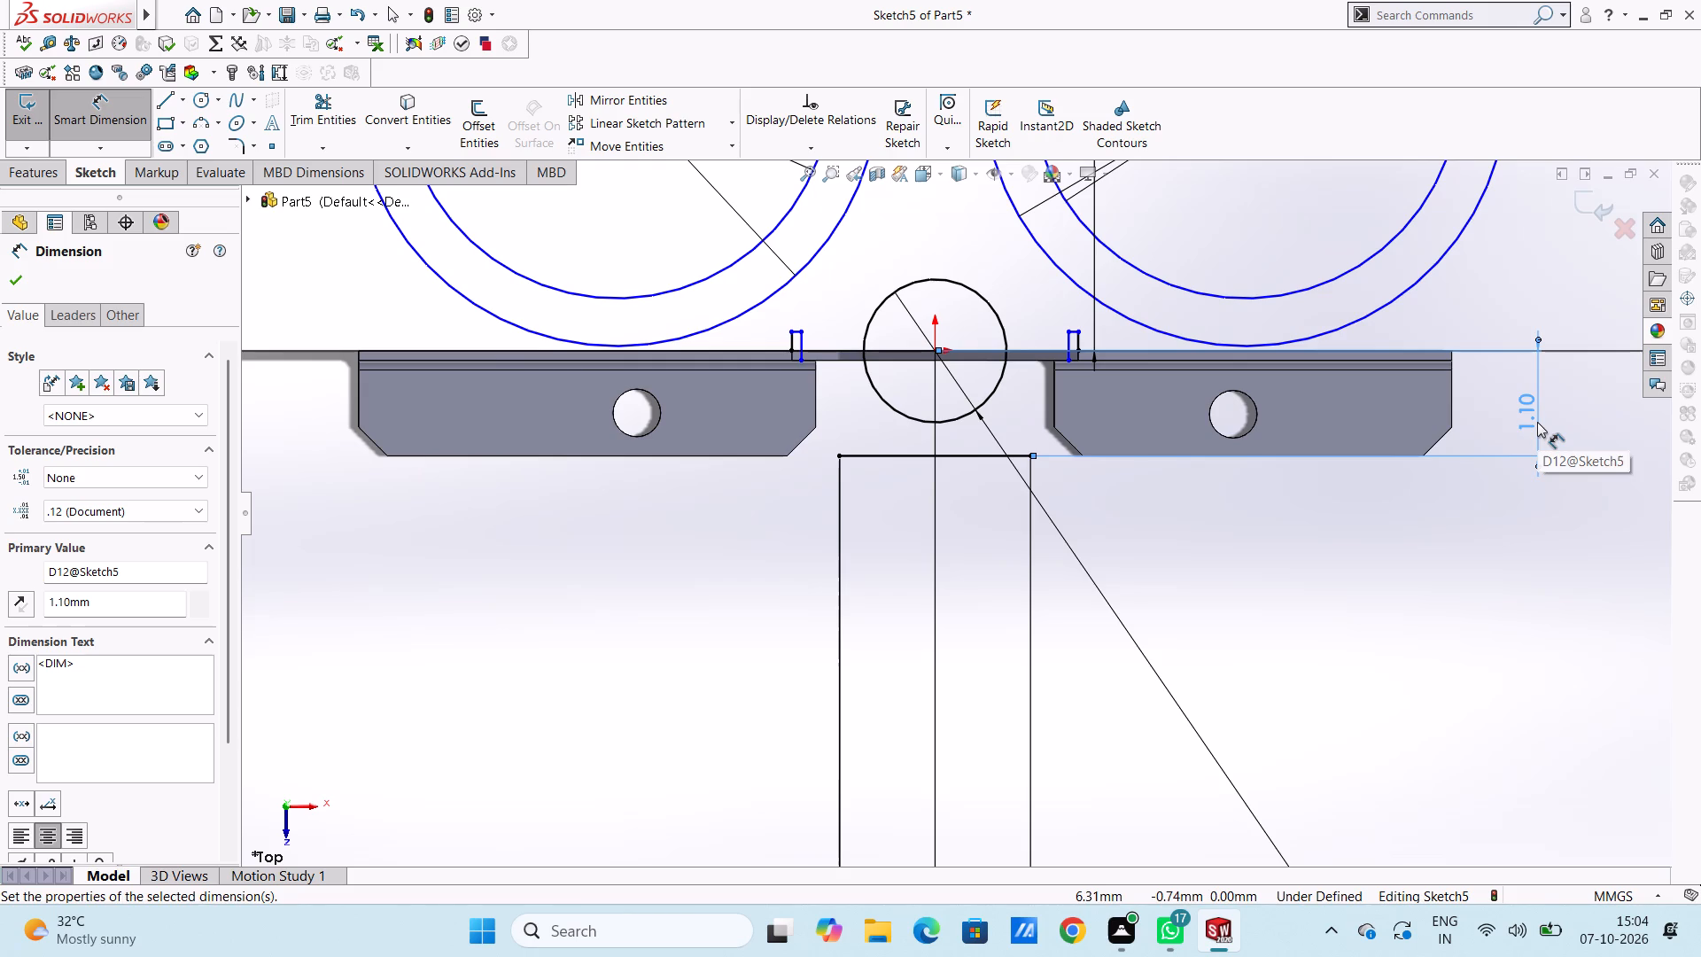
left_click(1410, 592)
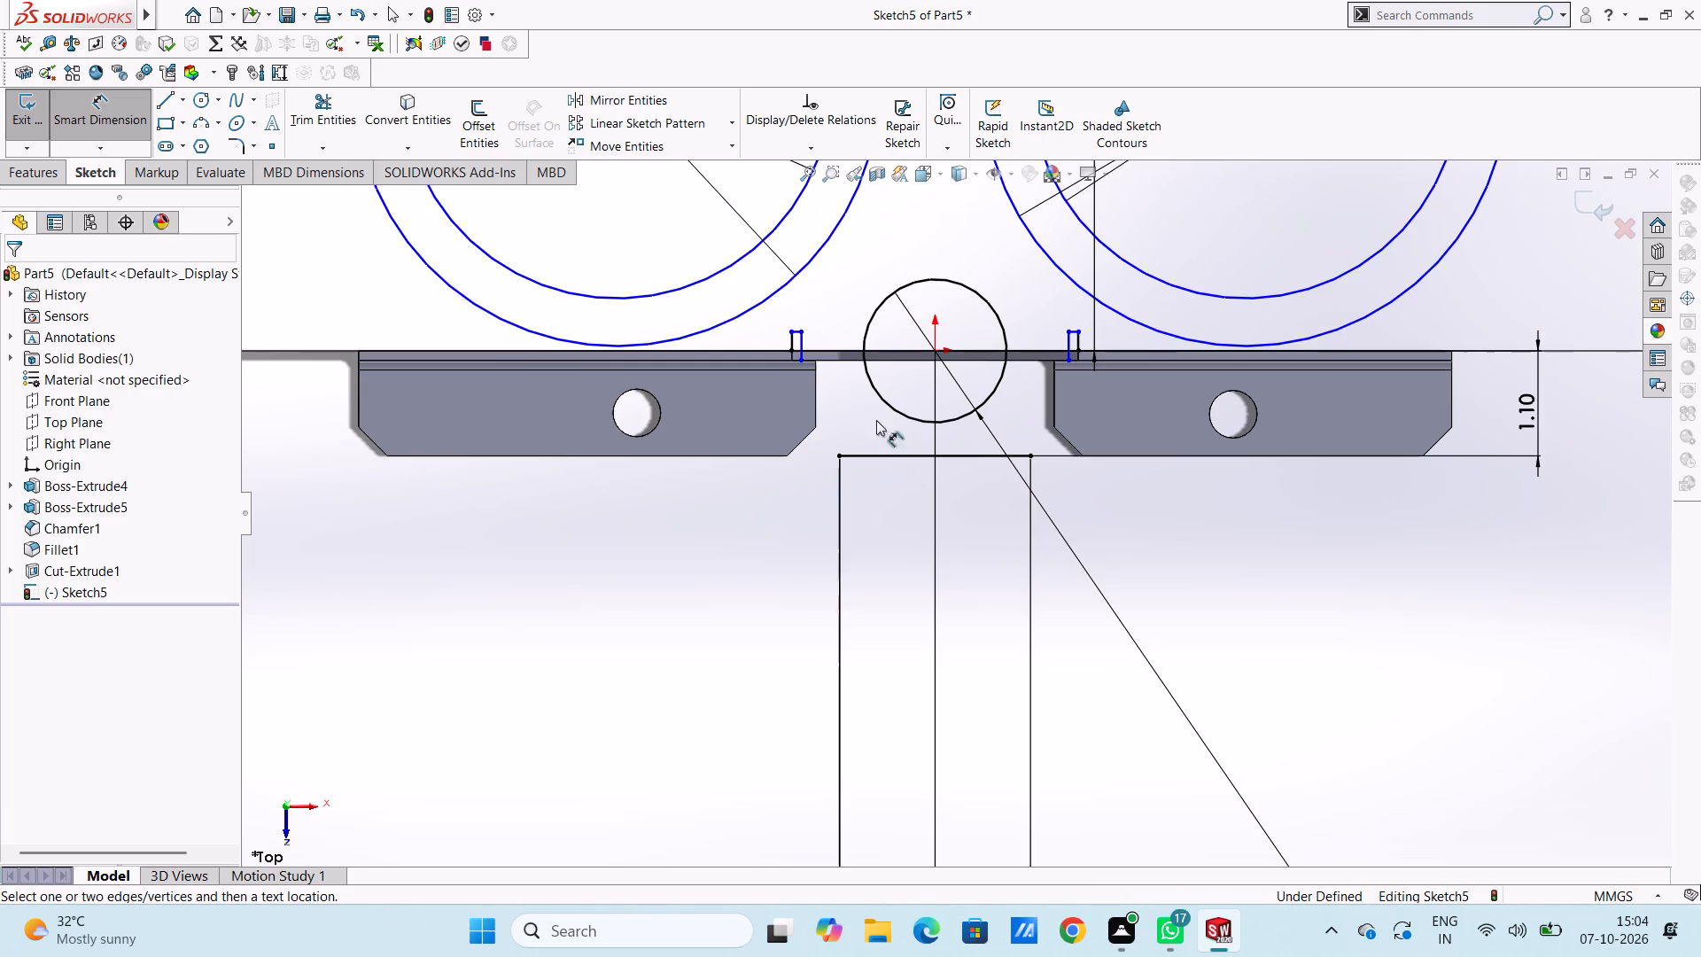
Dimension the outer vertical line of the left notch profile at 0.2 mm.
scroll(825, 319, "down", 5)
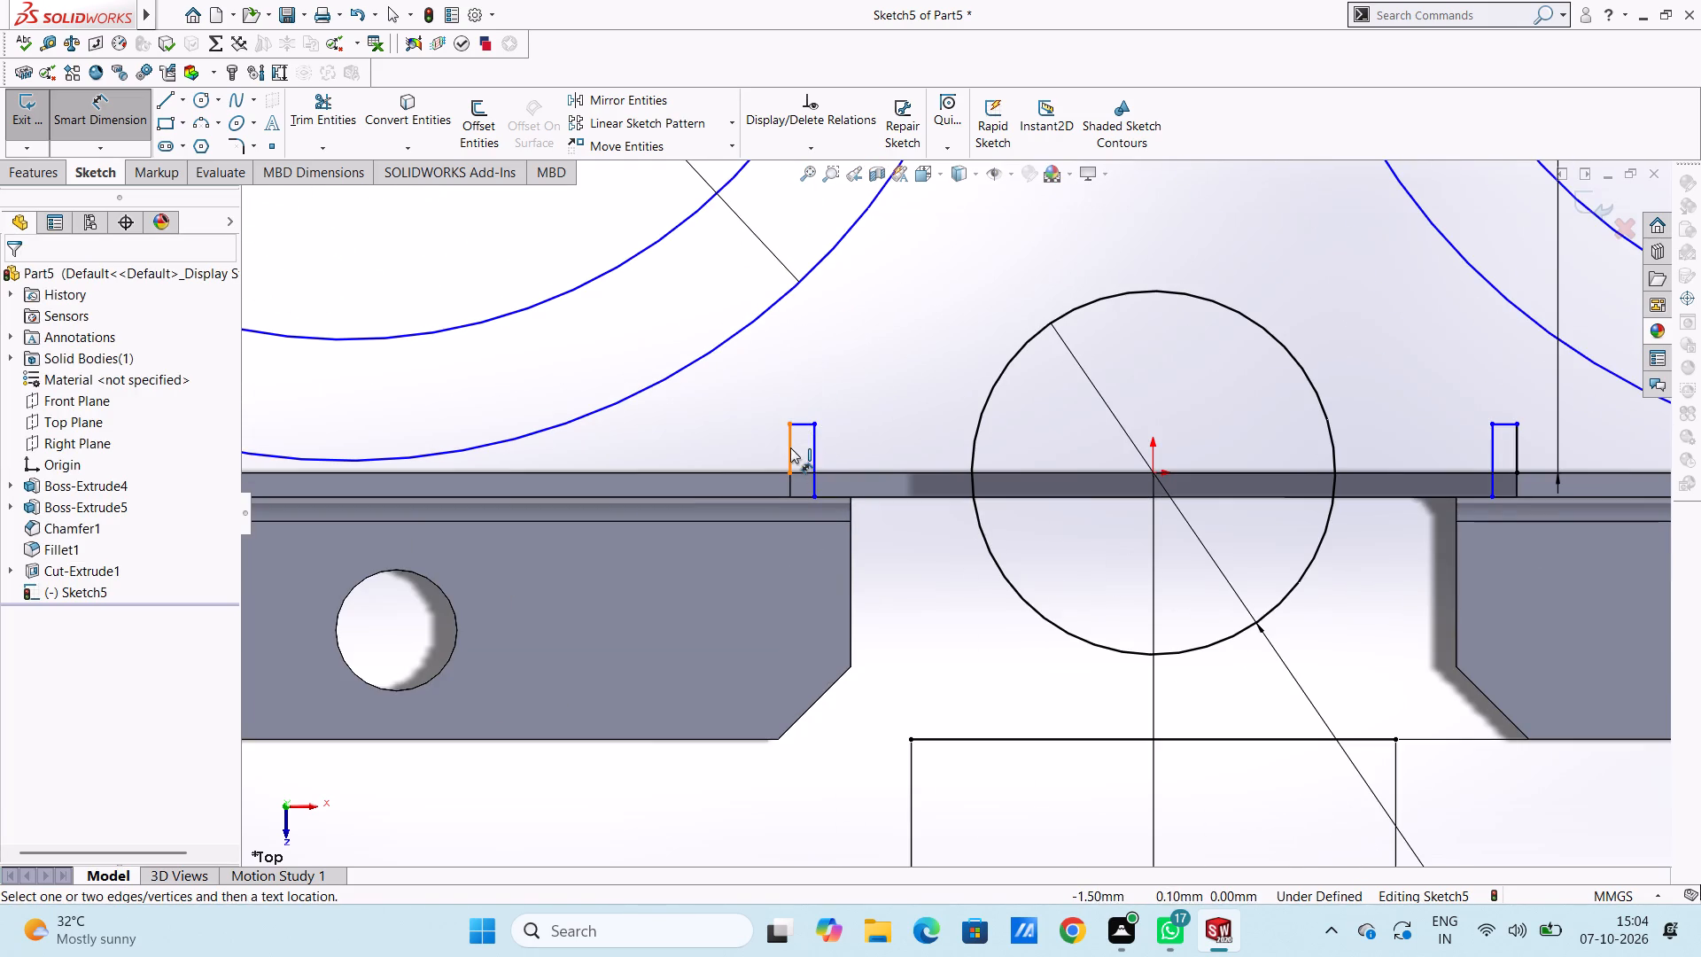
left_click(790, 447)
left_click(713, 445)
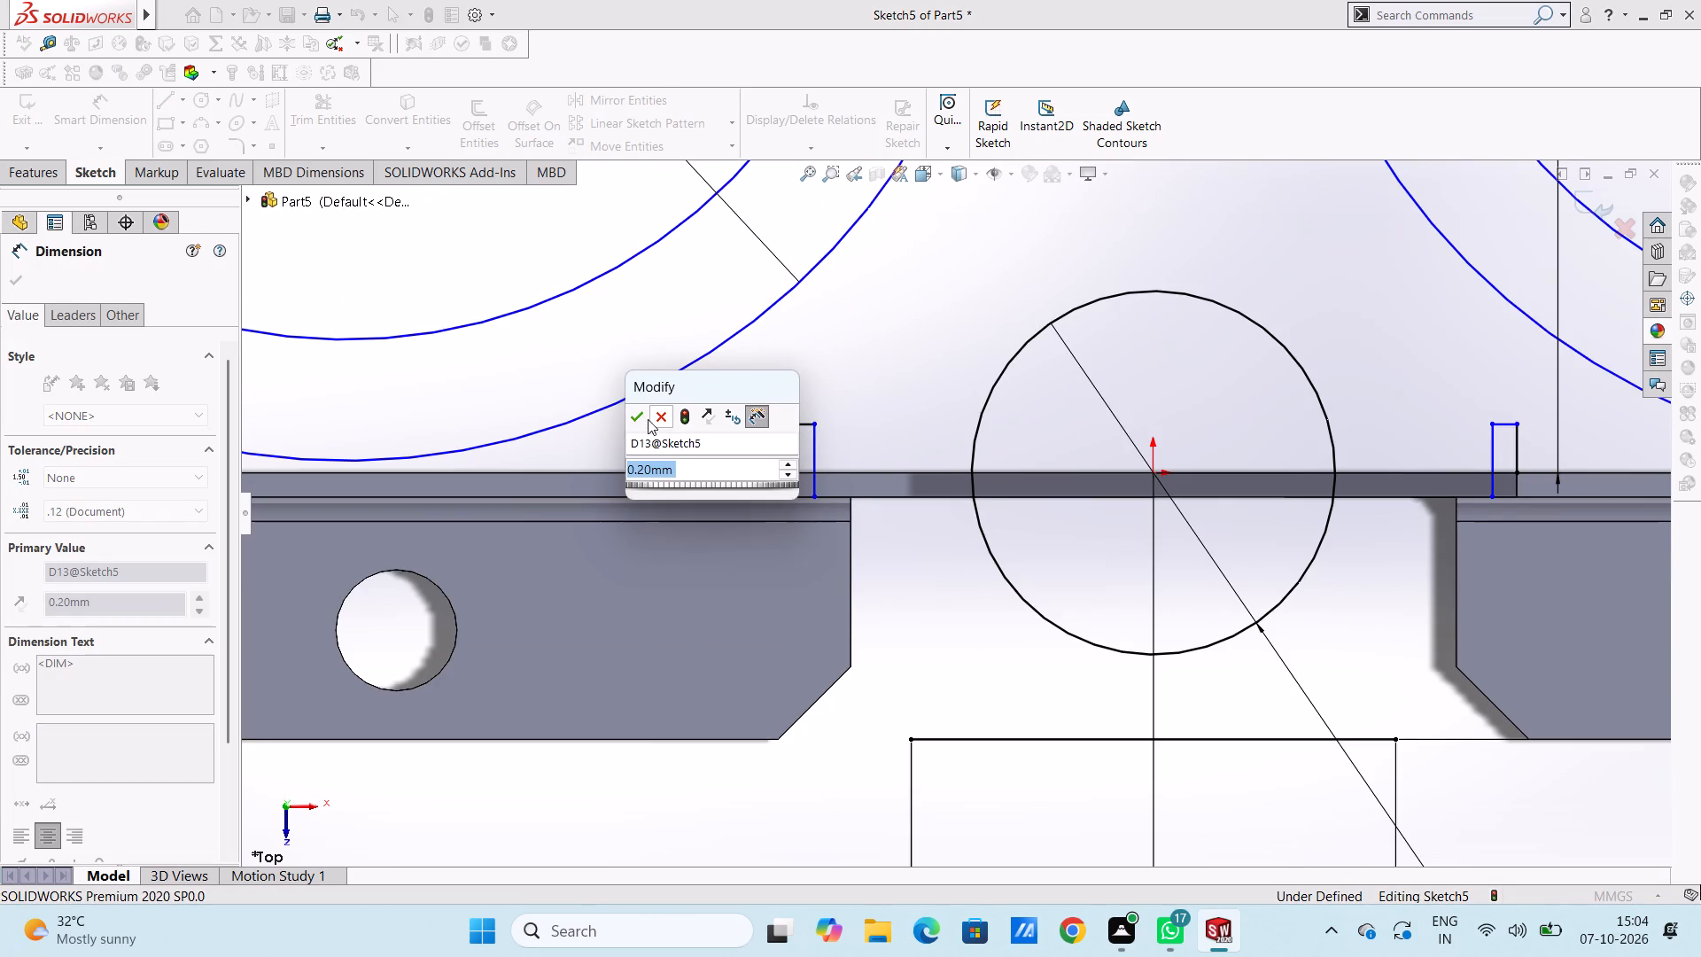
left_click(629, 416)
left_click(624, 328)
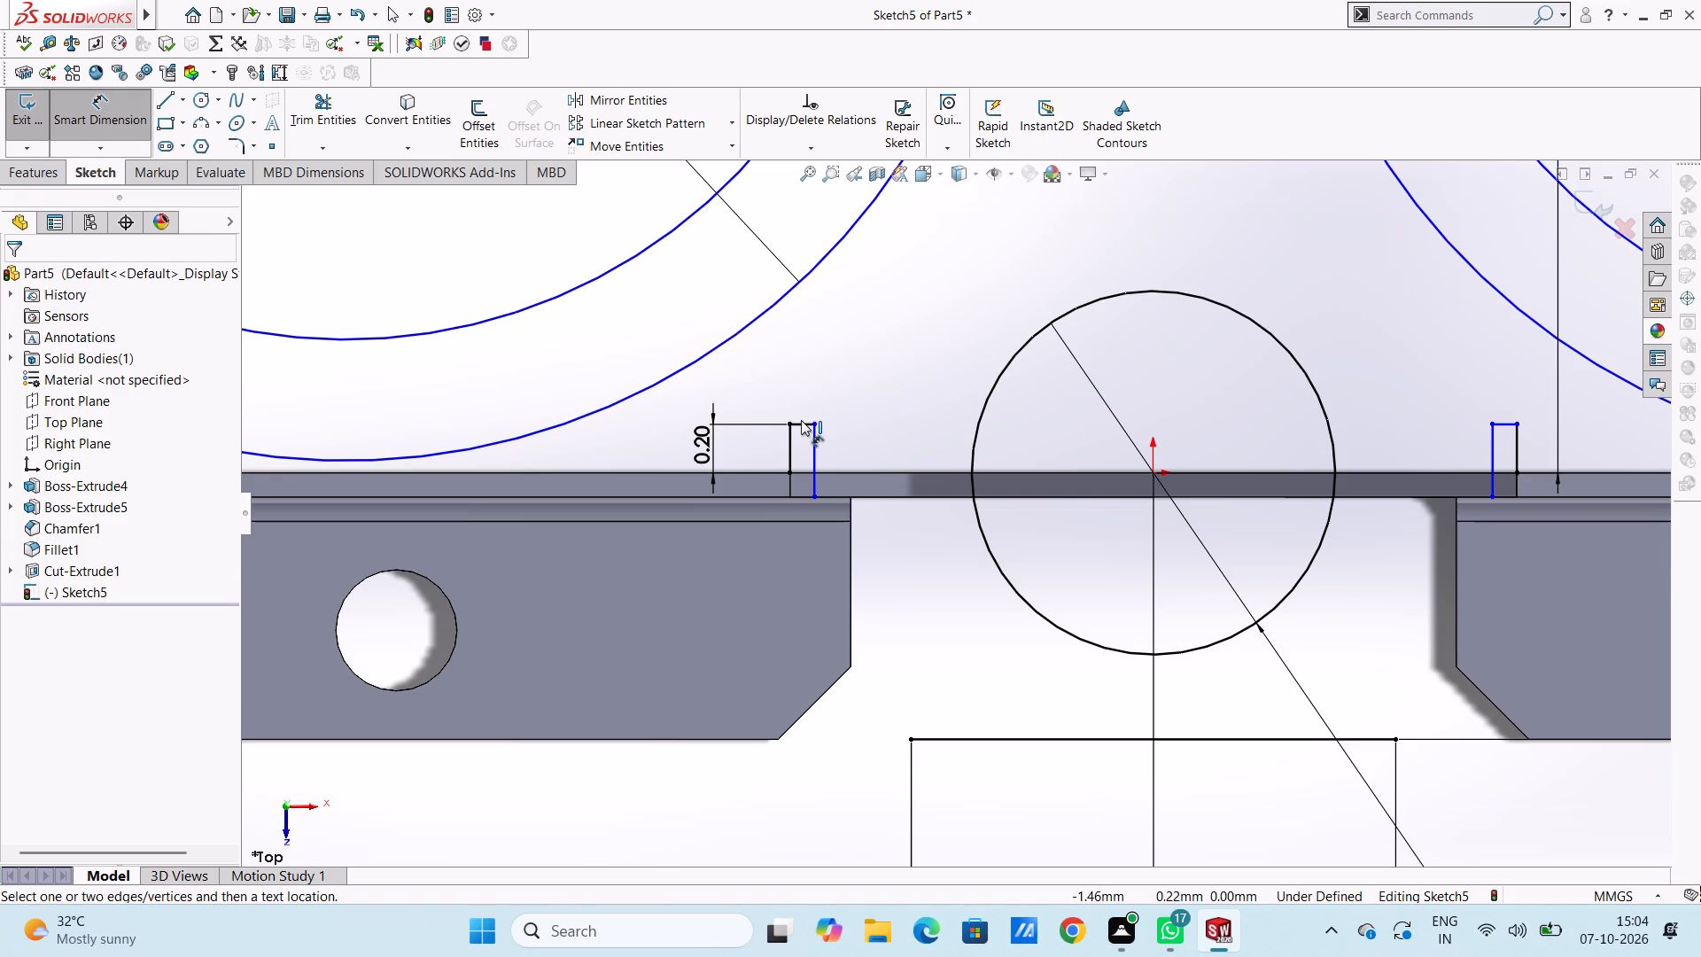
Dimension the short top horizontal line of the left notch profile at 0.1 mm.
left_click(801, 420)
left_click(813, 346)
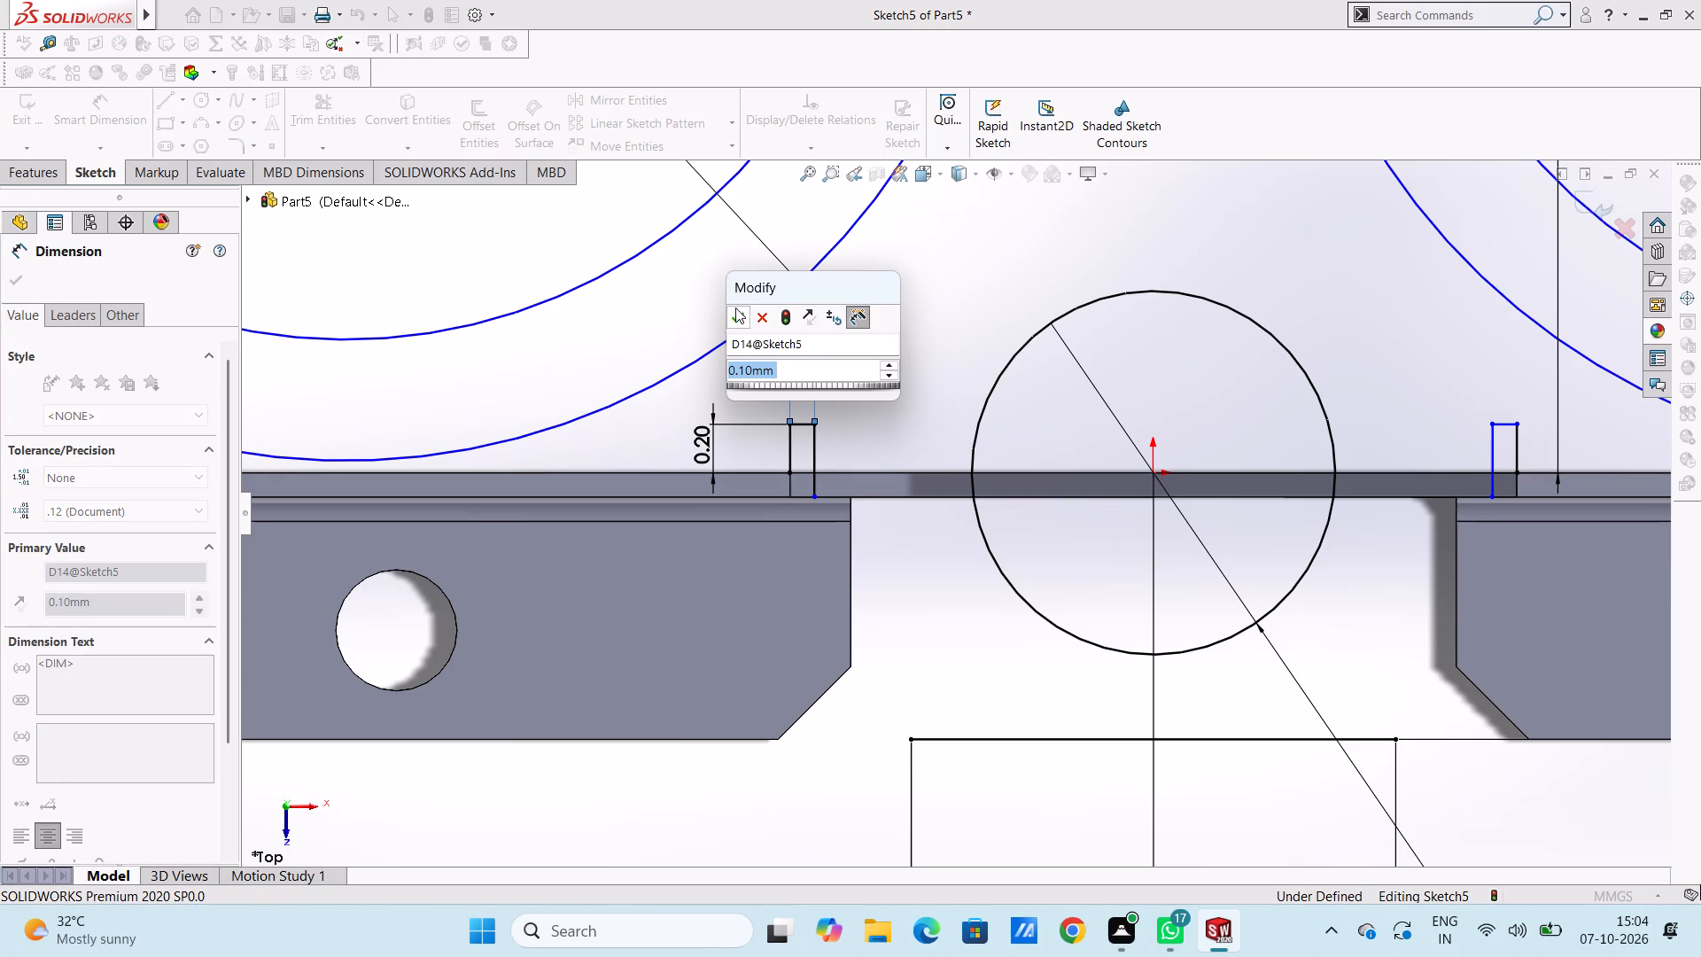
left_click(735, 307)
left_click(695, 295)
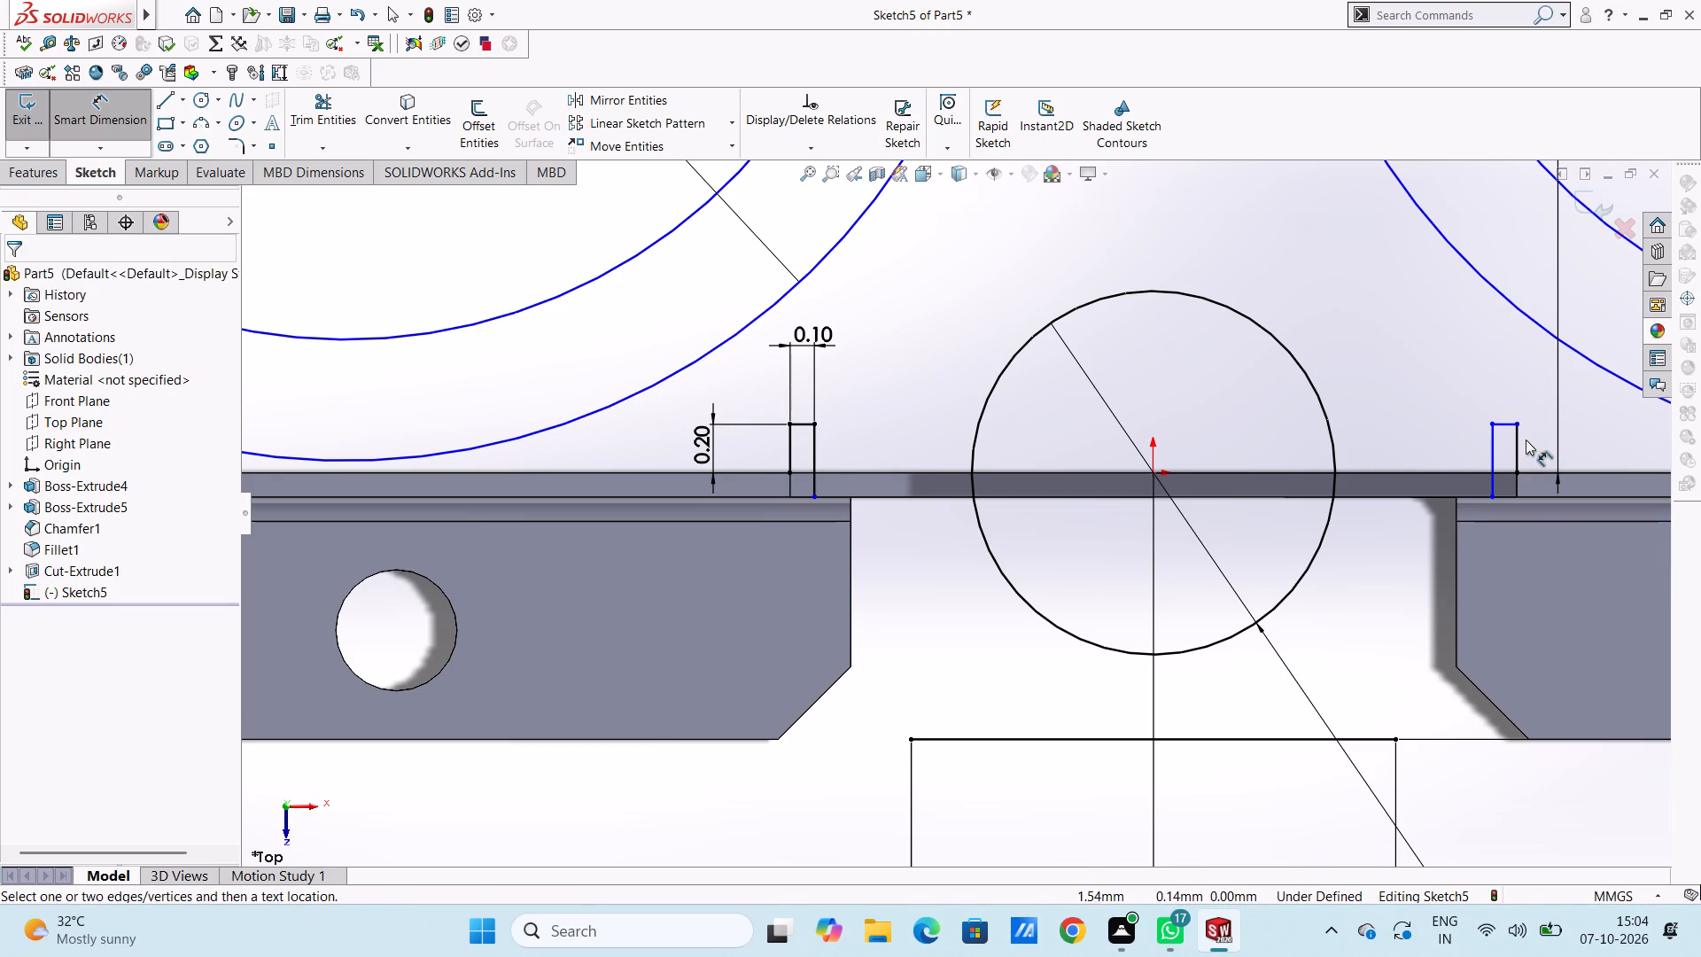
Dimension the right notch profile with 0.2 mm on its outer vertical line and 0.1 mm on its short top line.
left_click_drag(1520, 441, 1532, 441)
left_click(1624, 441)
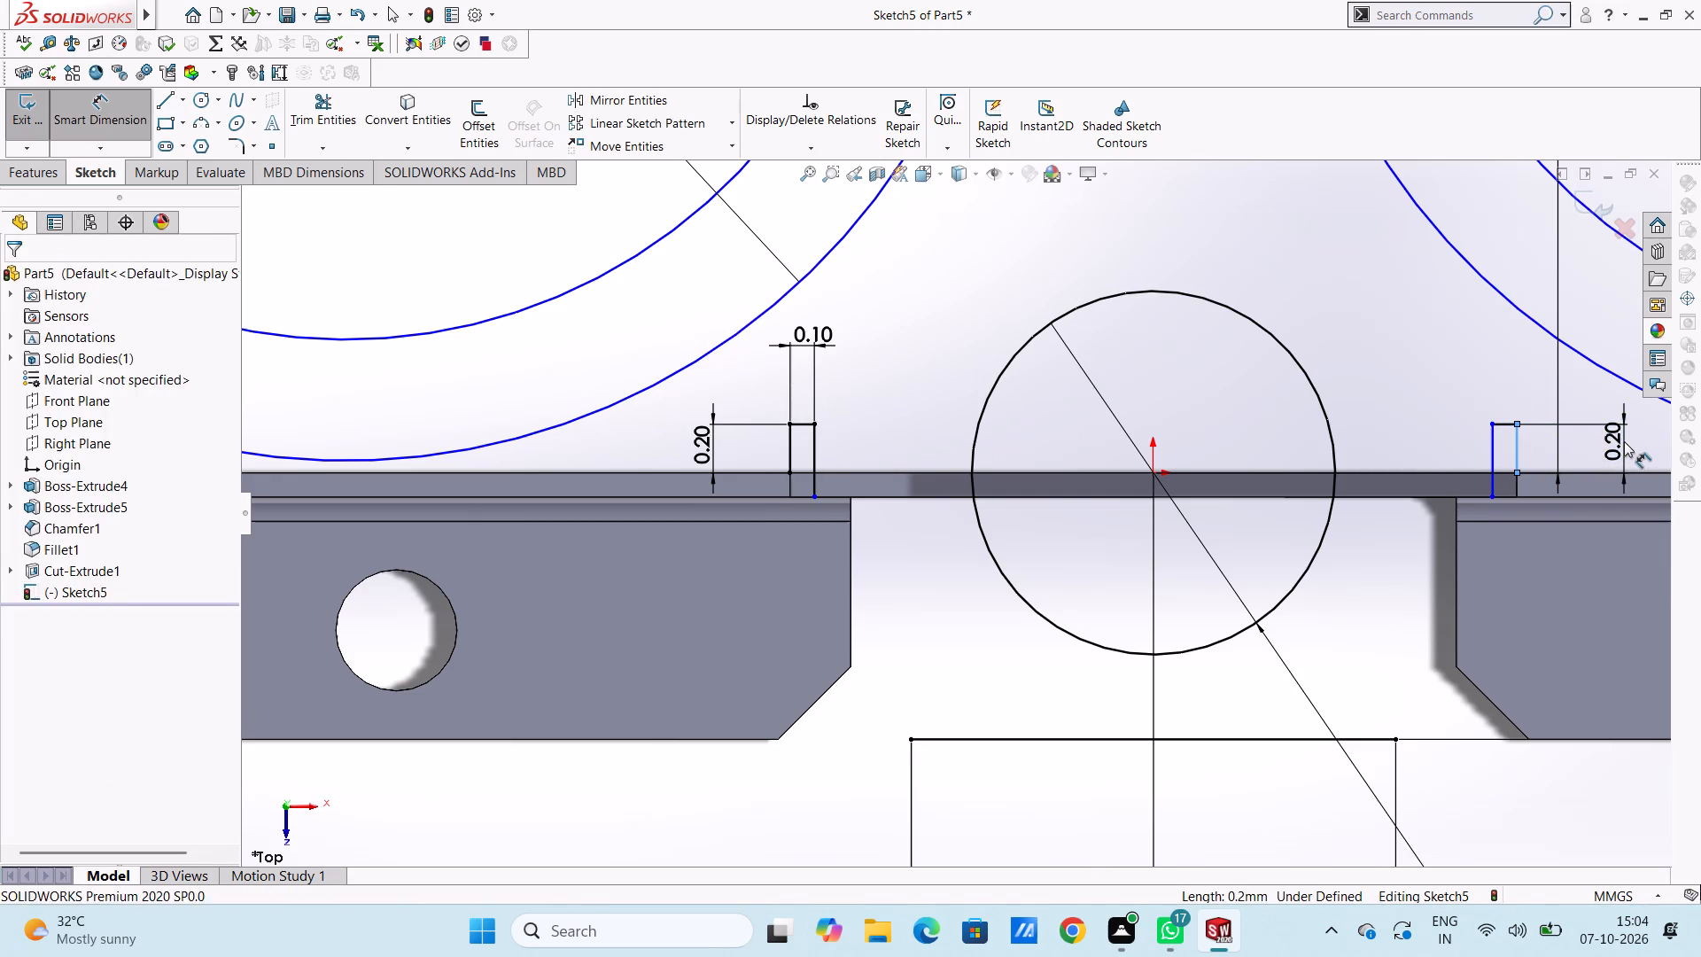
left_click(1542, 411)
left_click(1478, 379)
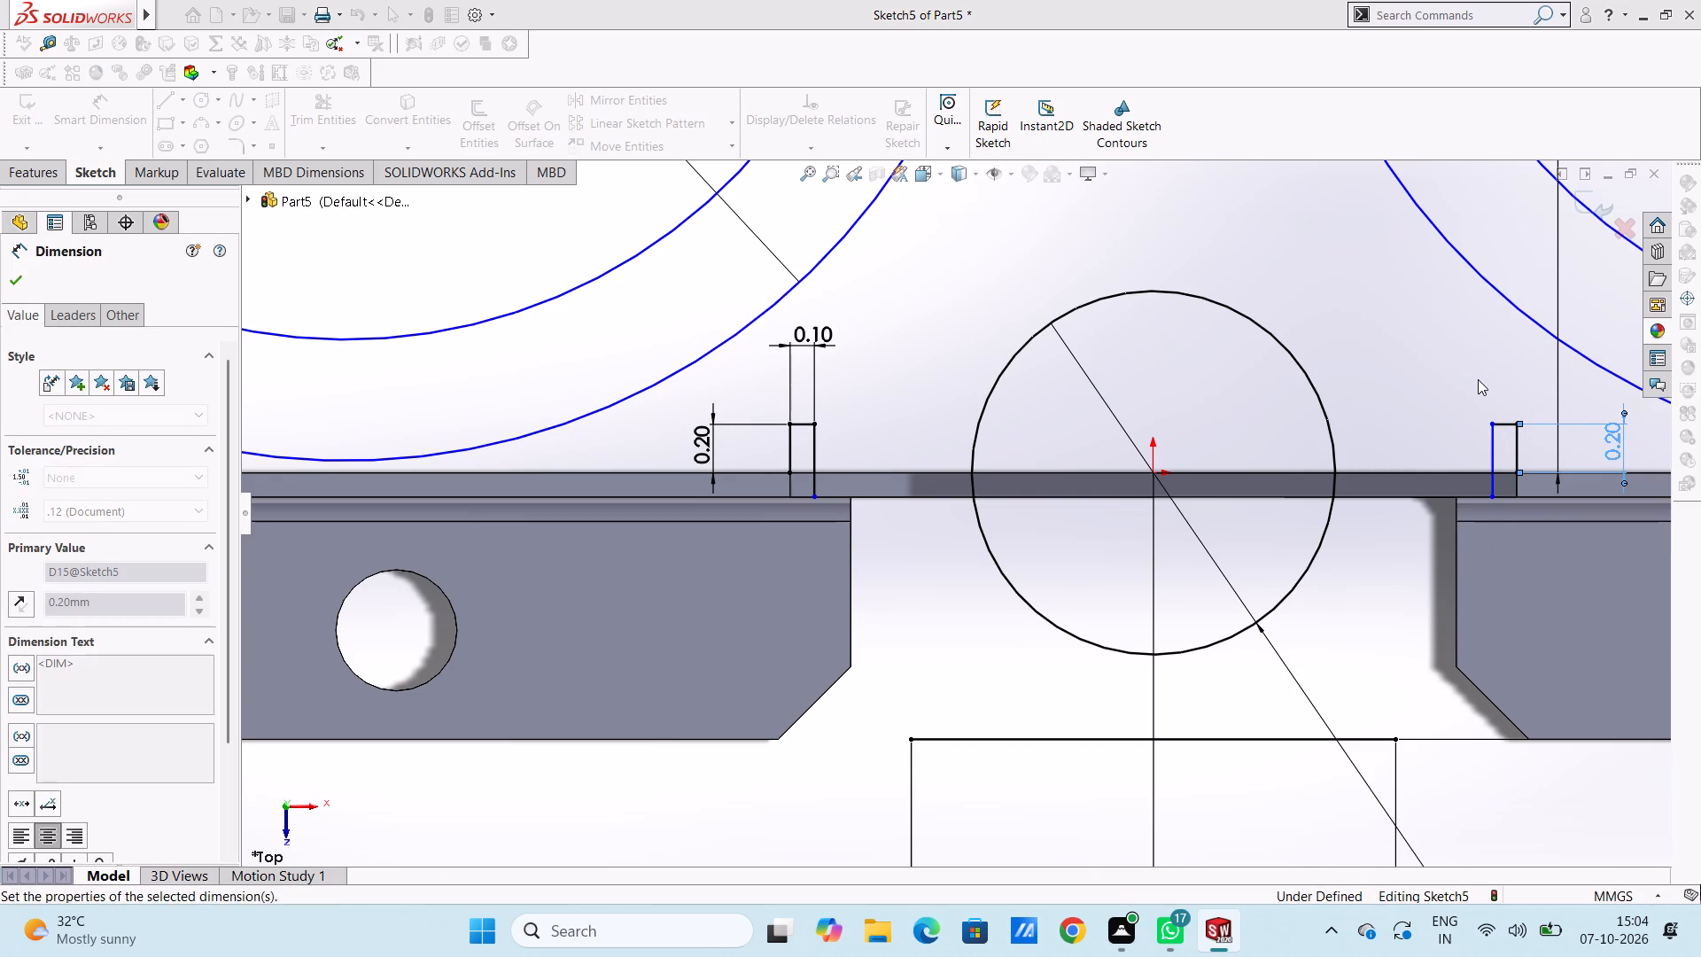
left_click_drag(1499, 423, 1498, 412)
left_click(1457, 301)
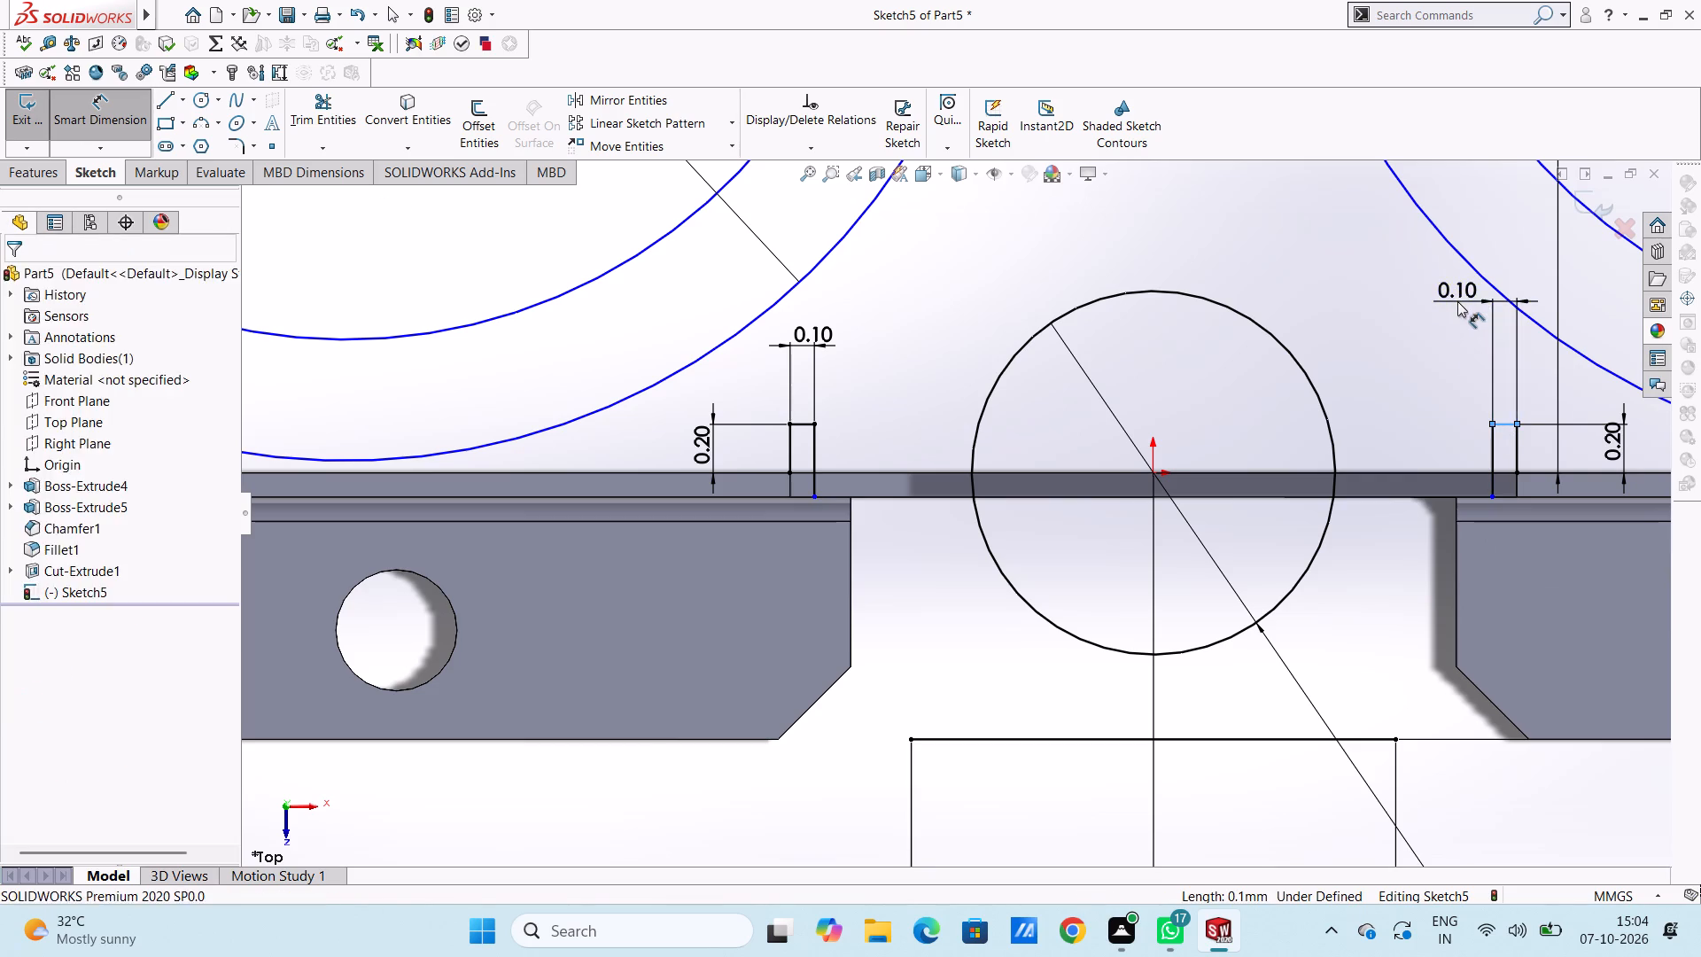
left_click(1381, 272)
left_click(1282, 267)
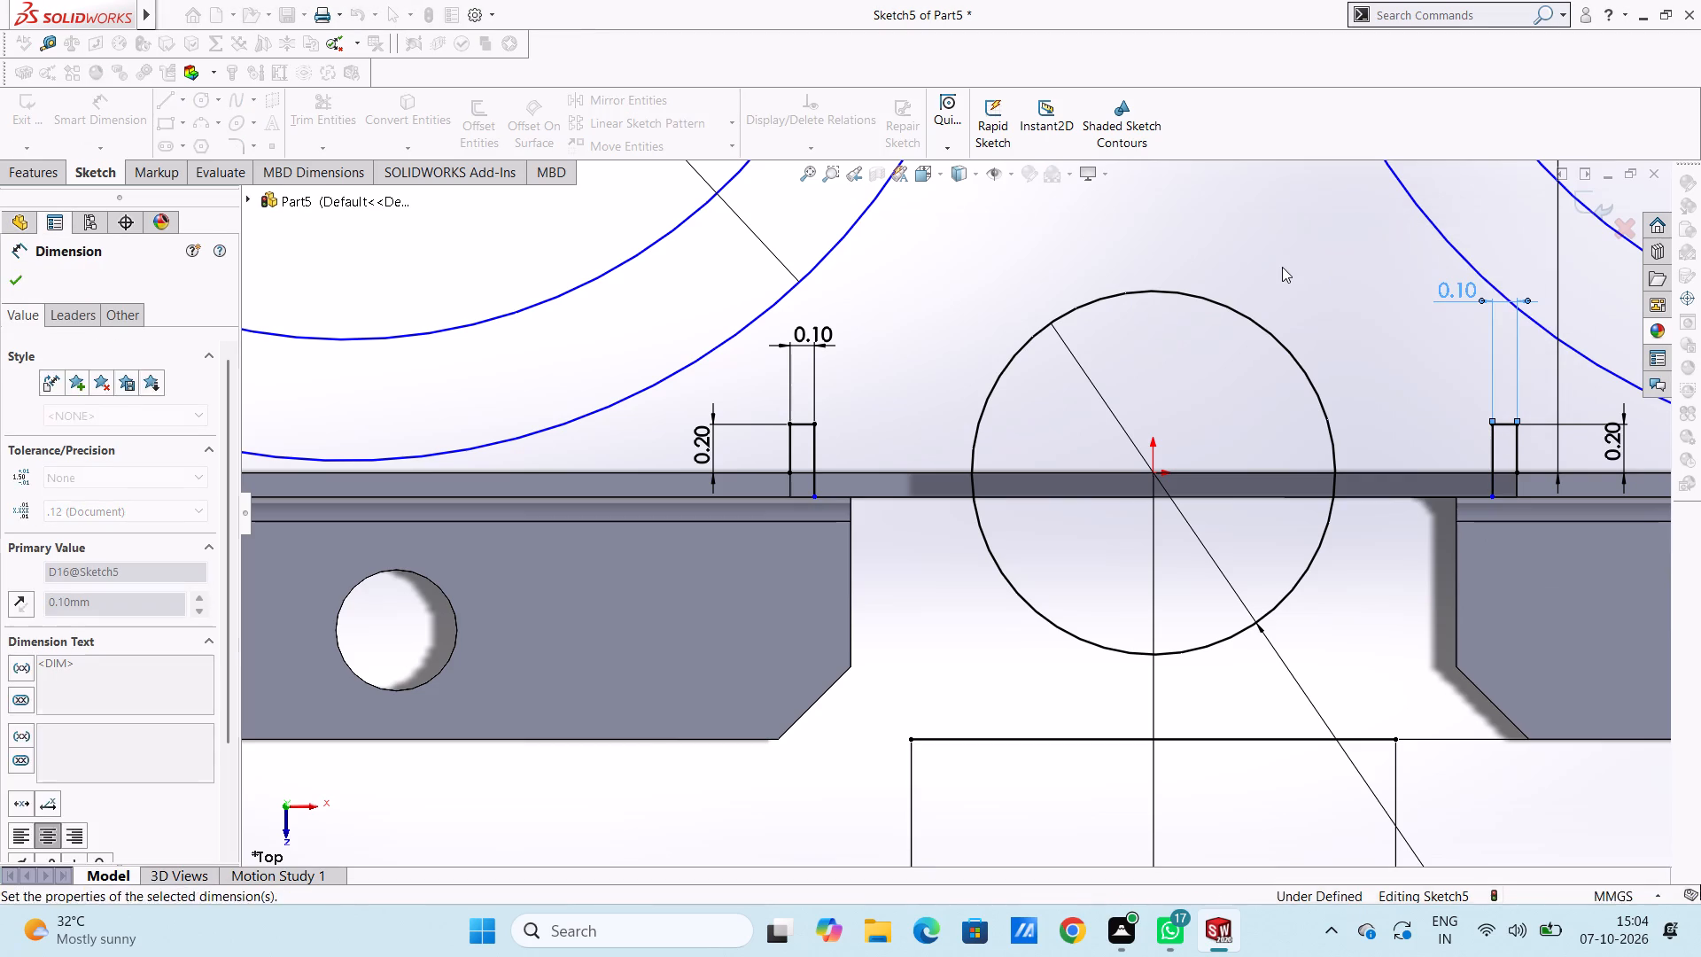
Dimension the inner vertical lines of the left and right notch profiles at about 0.3 mm each.
left_click(819, 443)
left_click(930, 439)
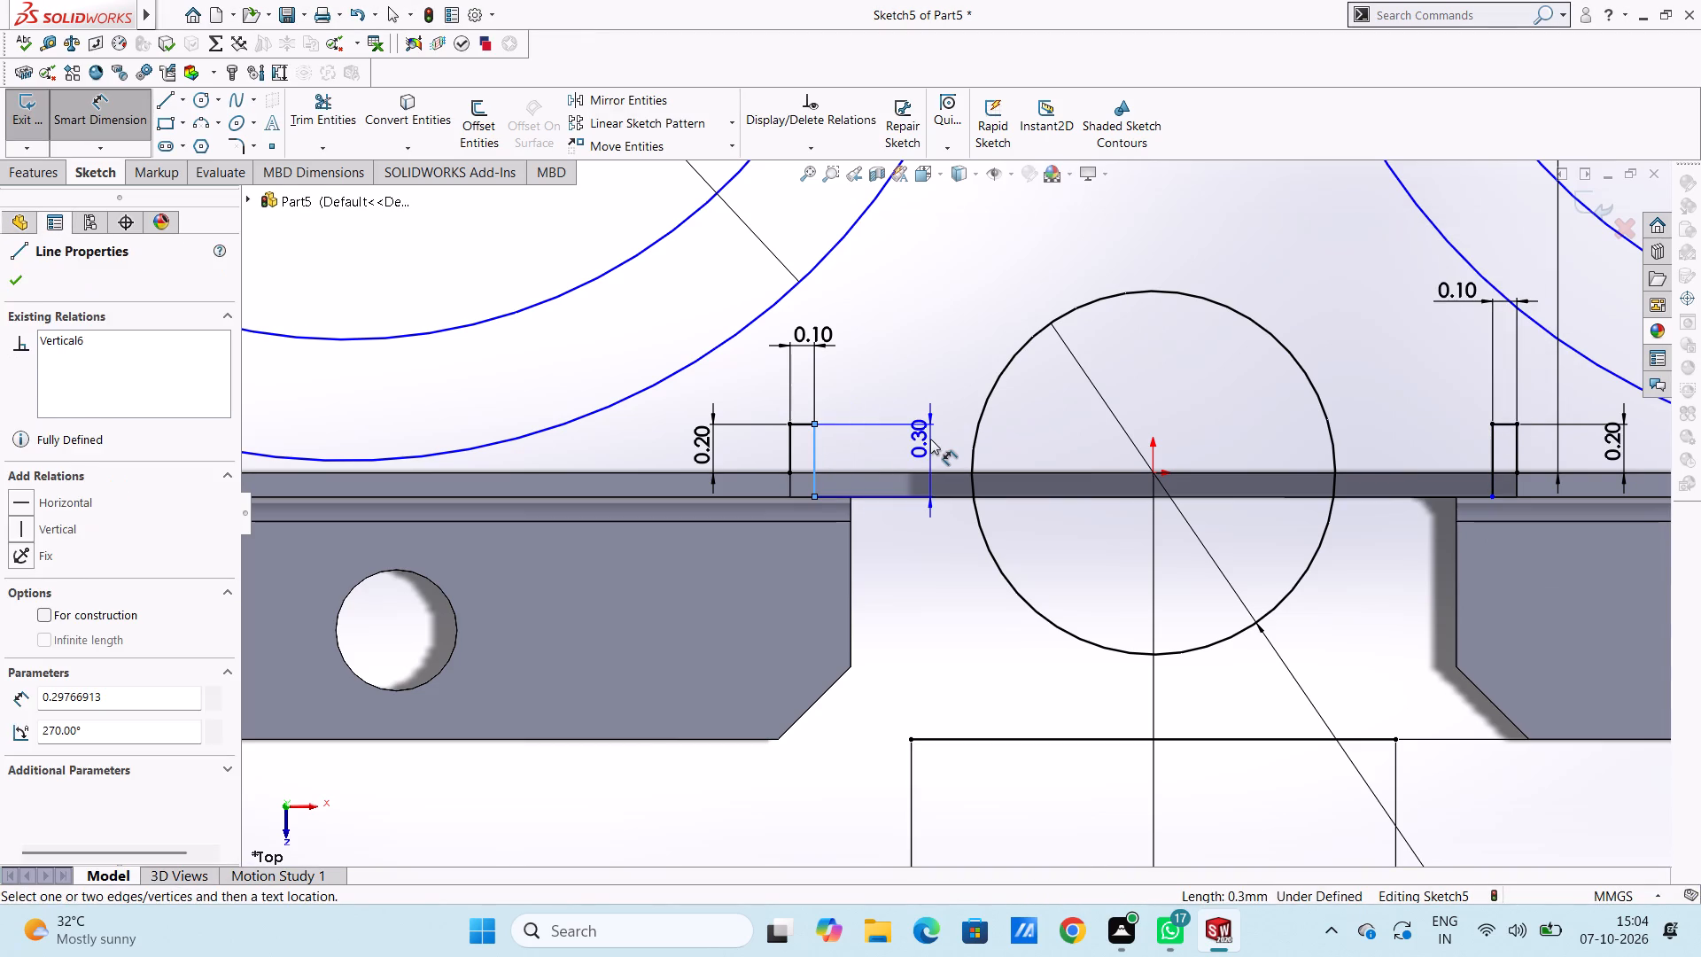
left_click(847, 410)
left_click(916, 306)
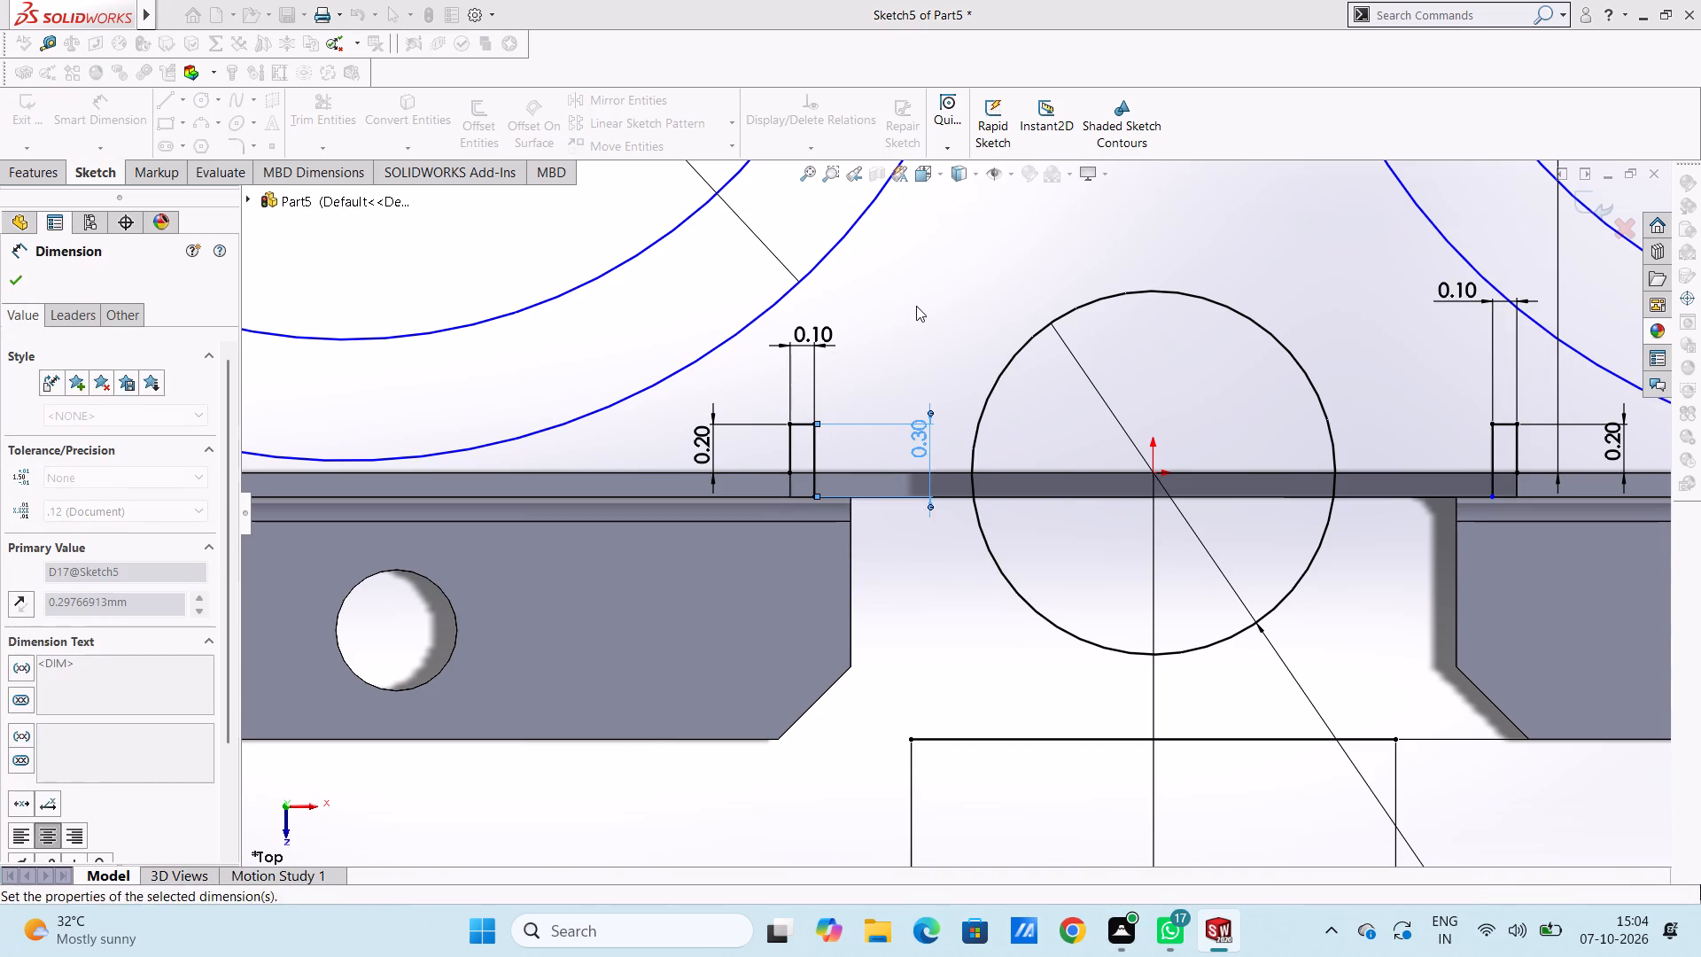
left_click(1490, 447)
left_click(1397, 451)
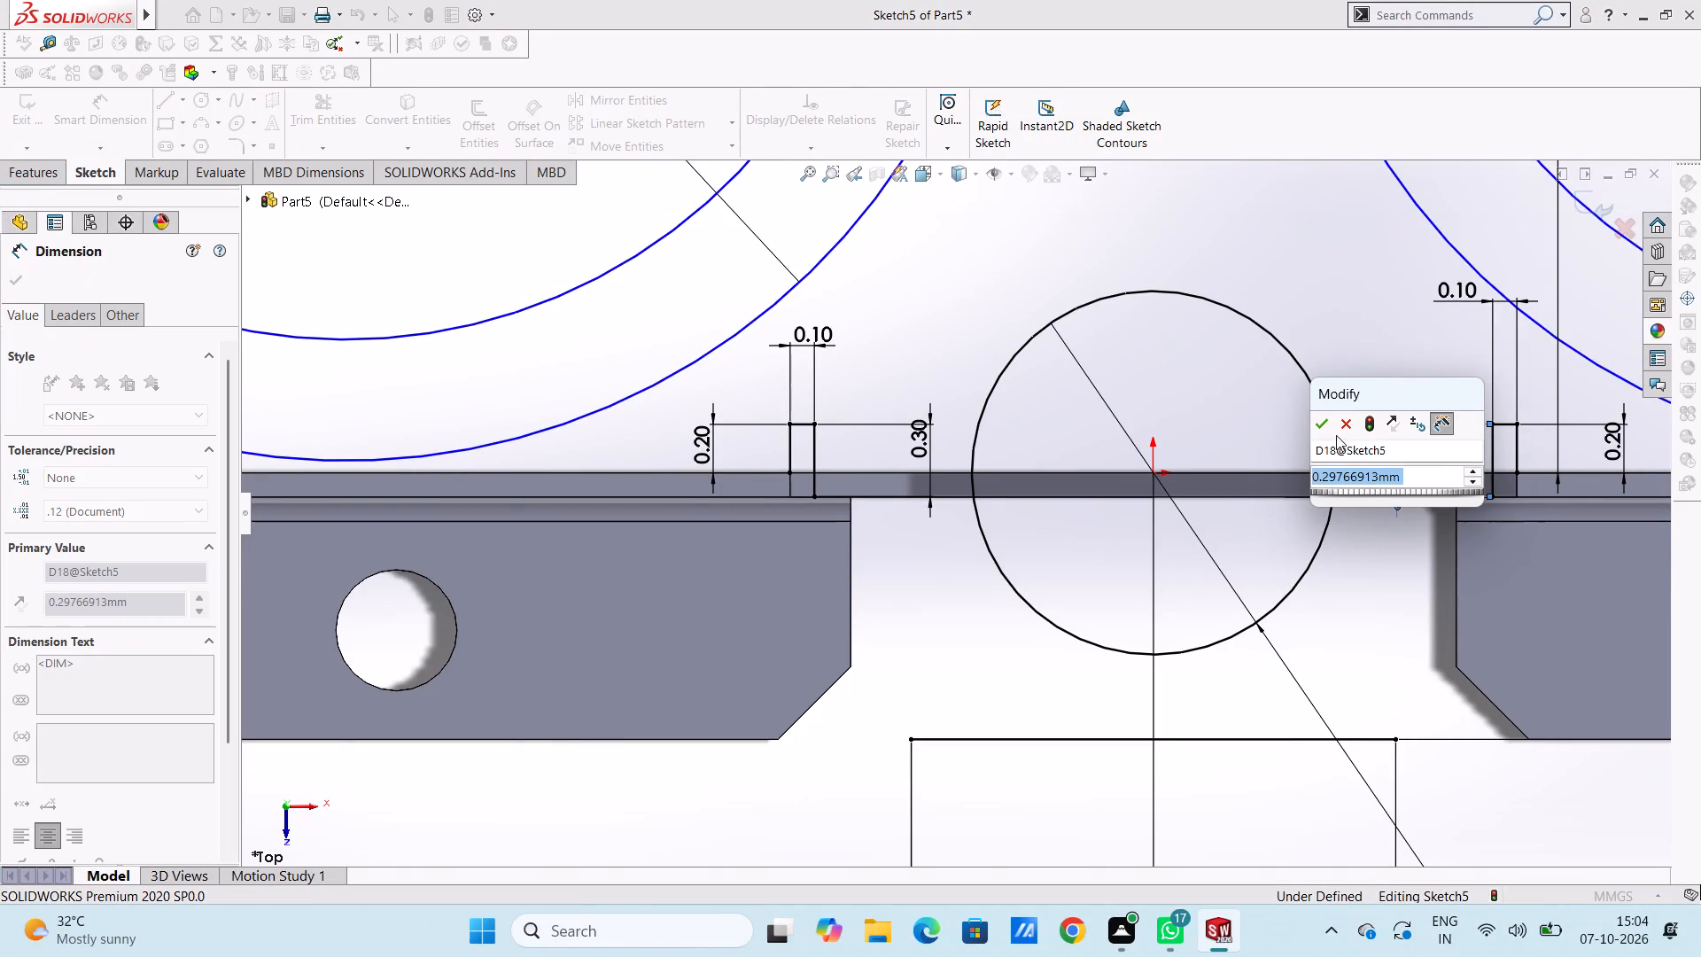
left_click(1321, 431)
left_click(1347, 344)
Draw two slanted lines joining the inner lower ends of the notch profiles to the ends of the 2 mm horizontal line.
scroll(1320, 575, "up", 4)
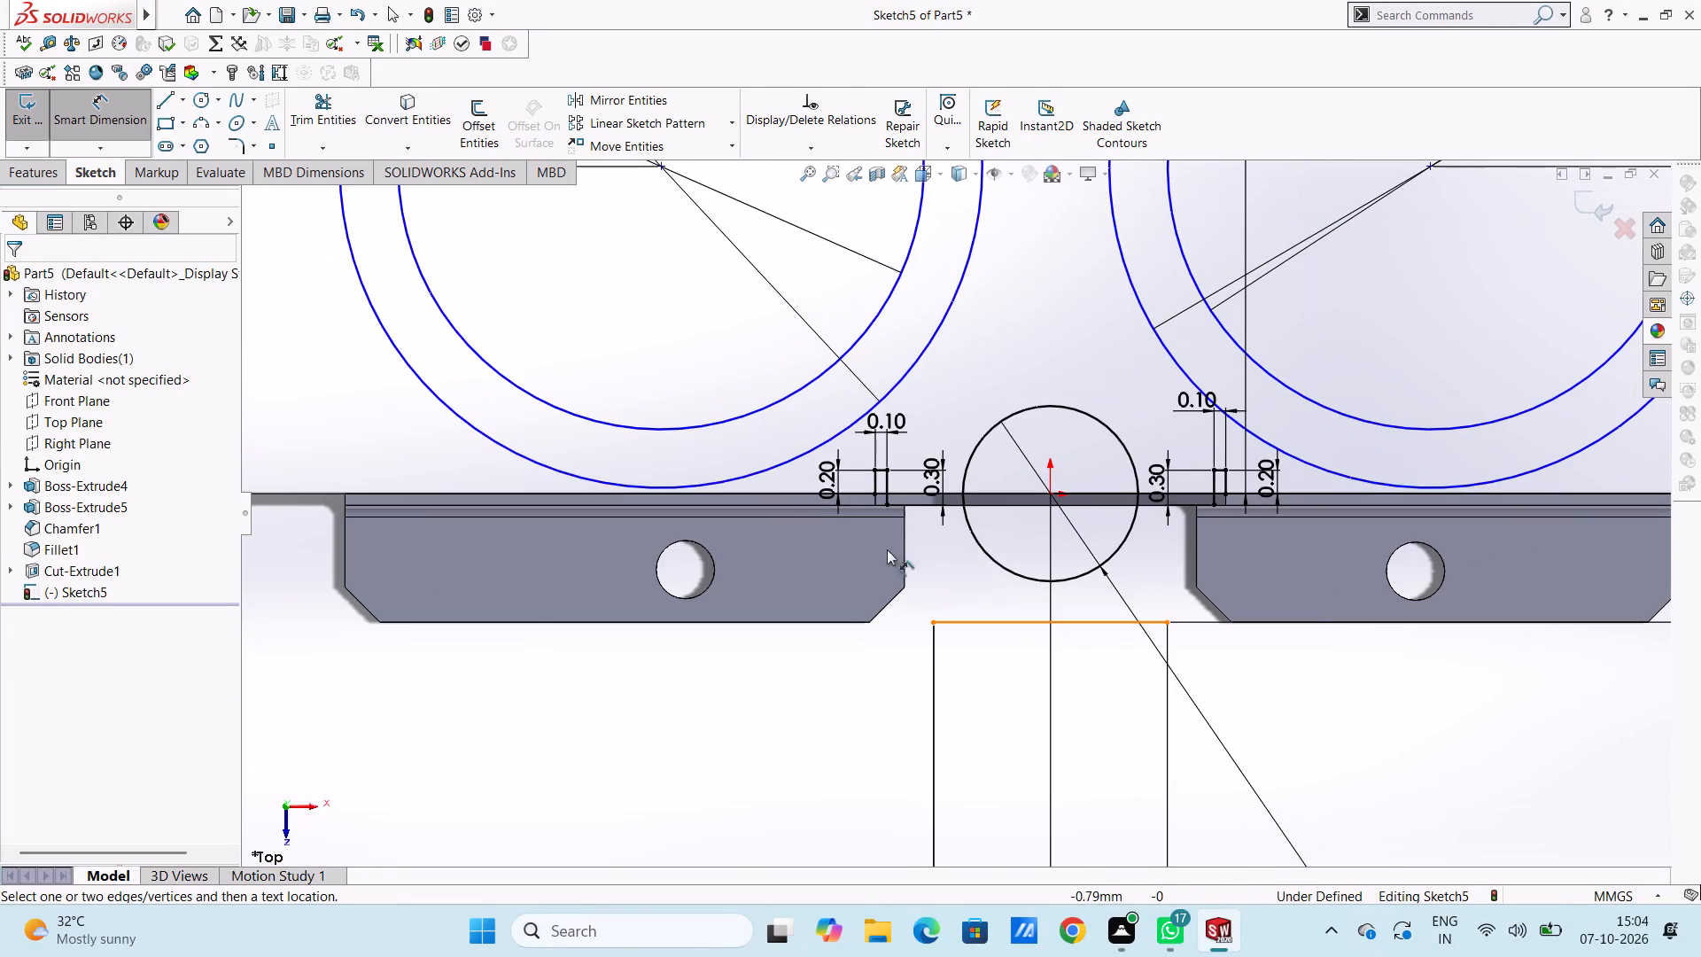
left_click(169, 105)
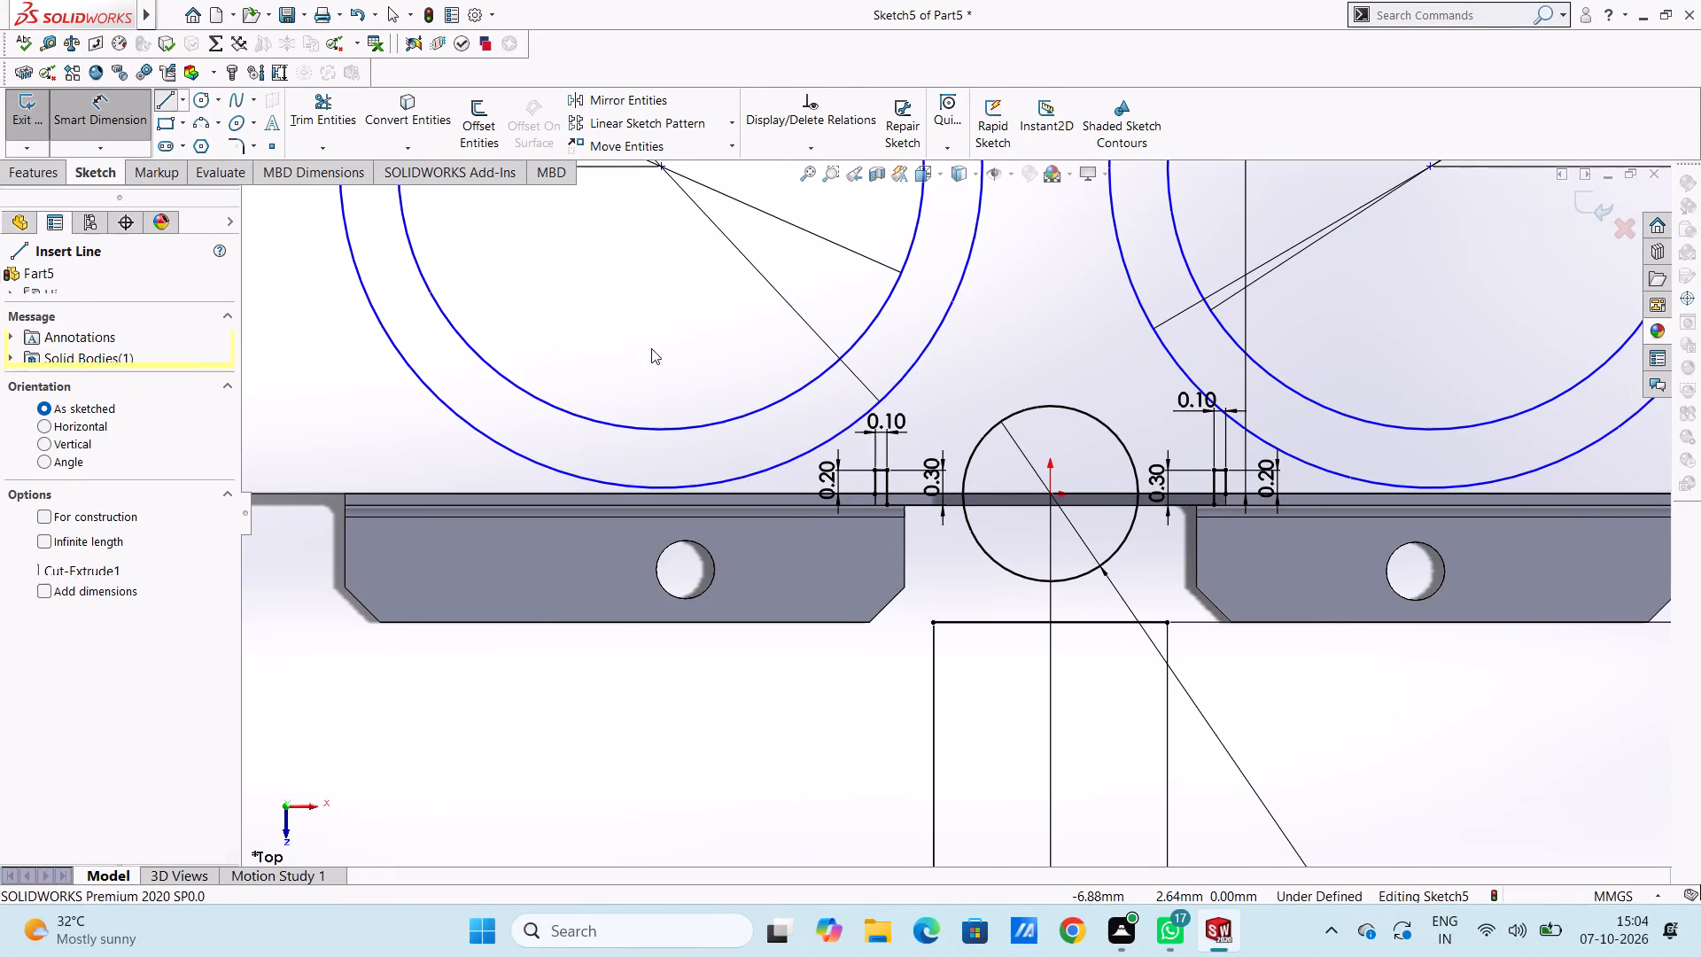
scroll(1143, 652, "down", 3)
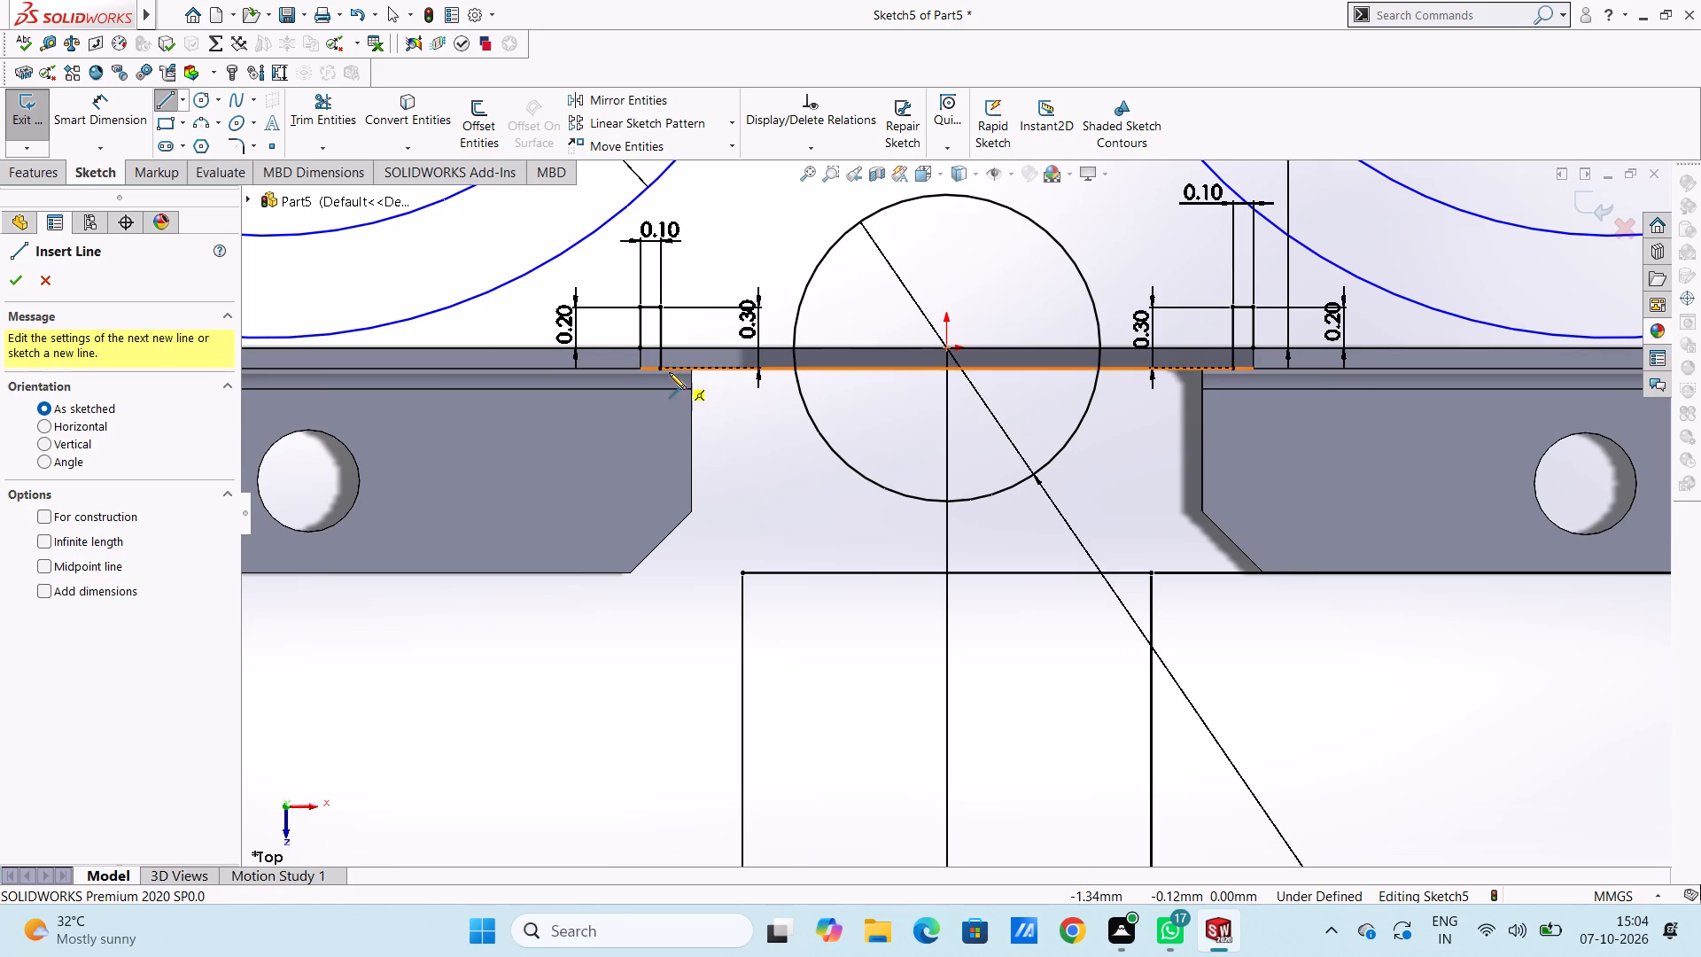
left_click(659, 369)
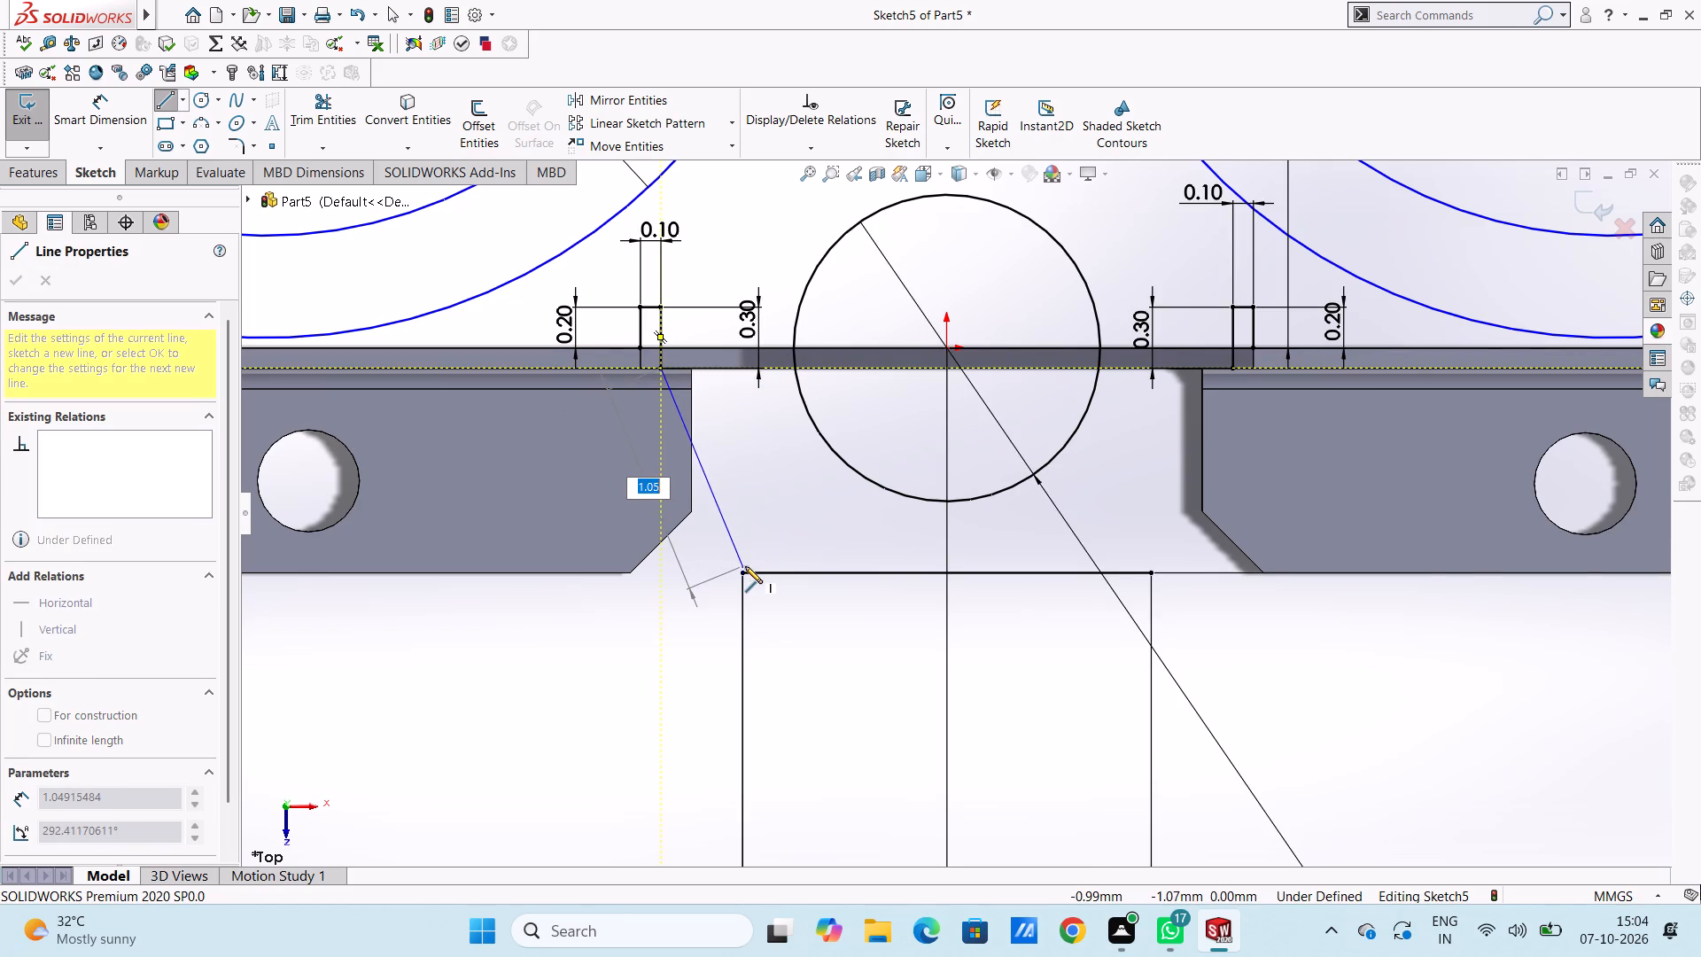
left_click(743, 575)
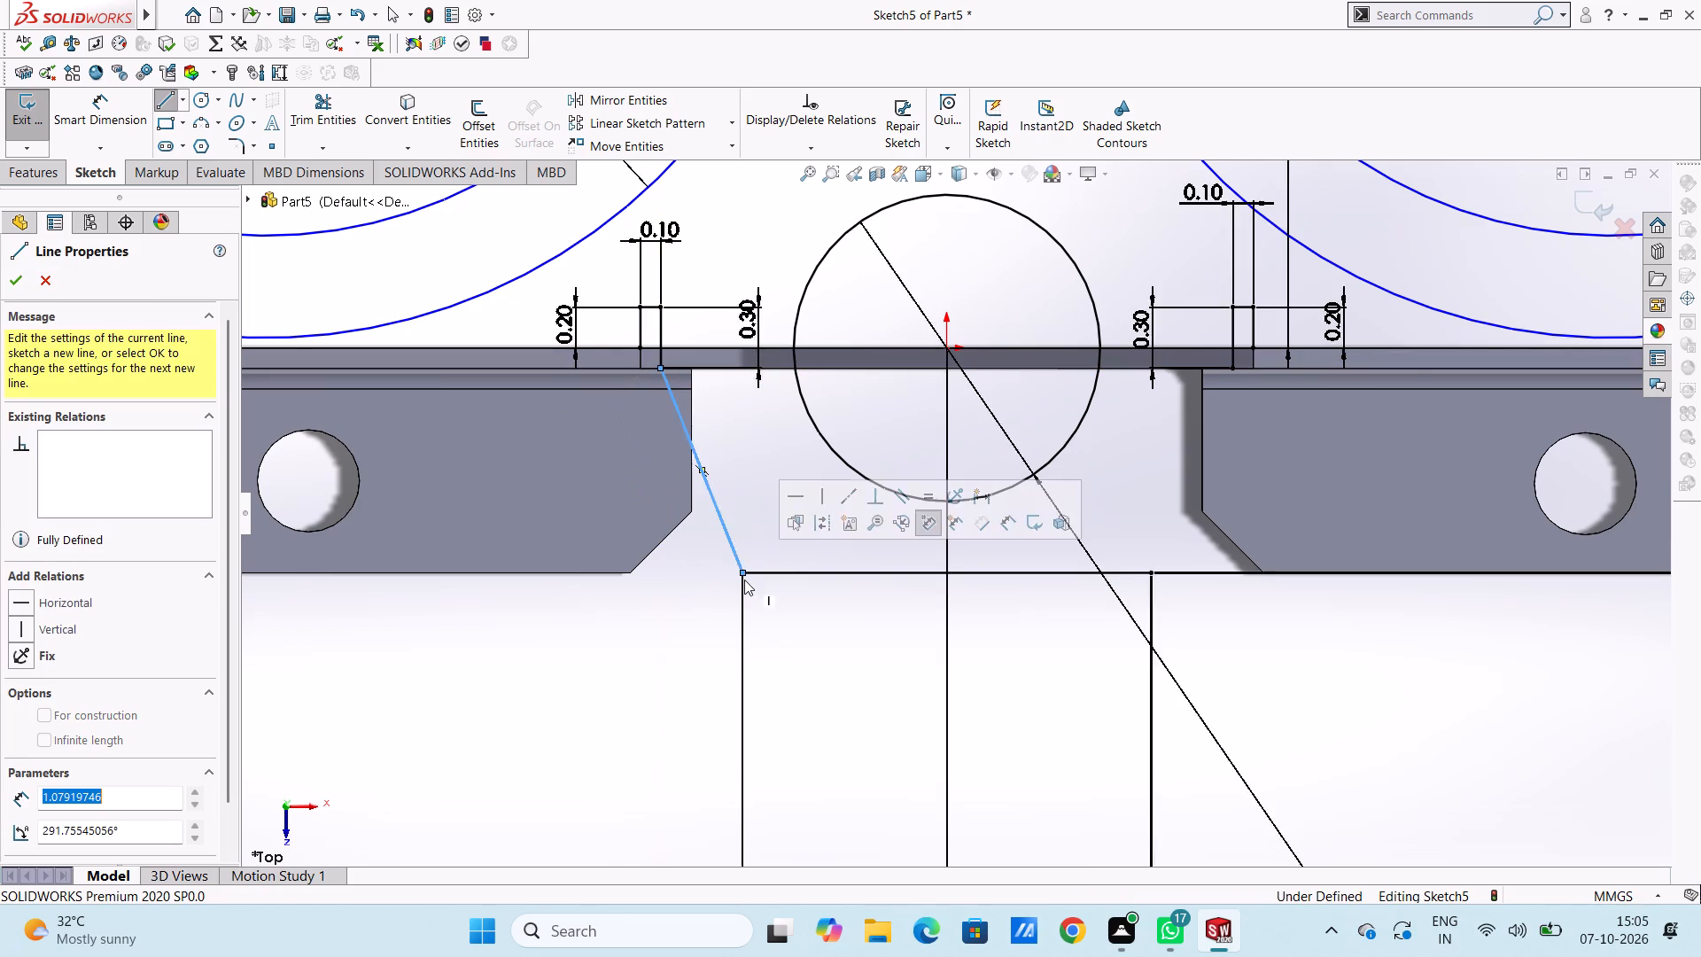
left_click(1148, 574)
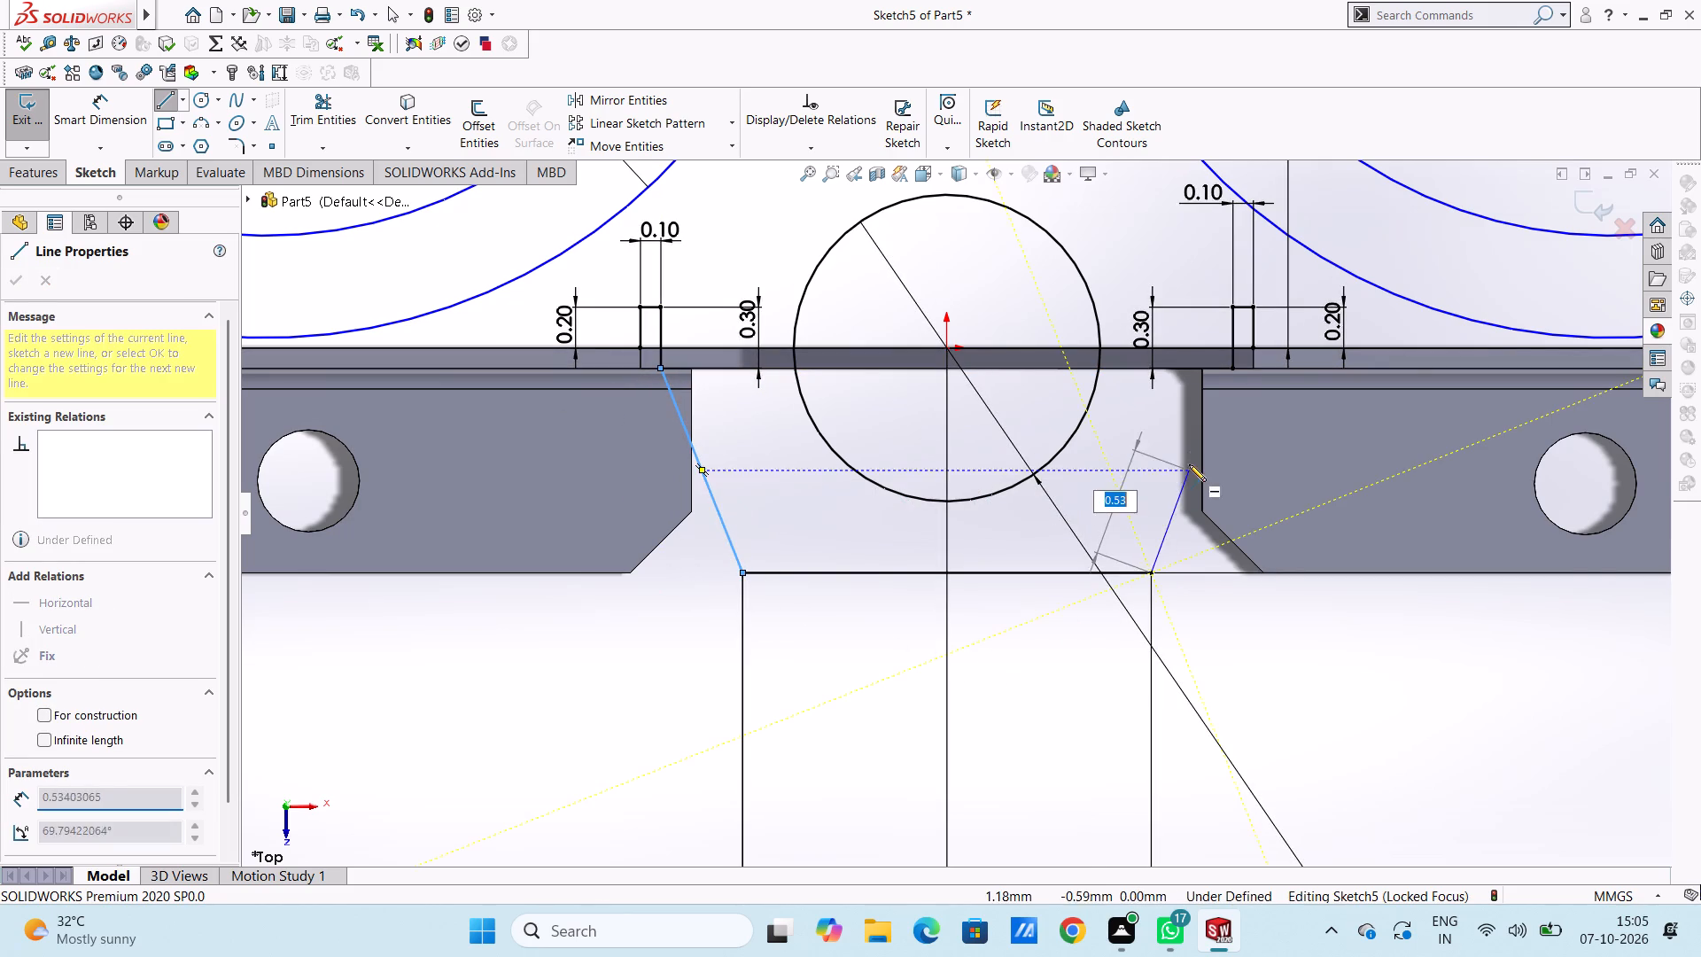
left_click(1229, 371)
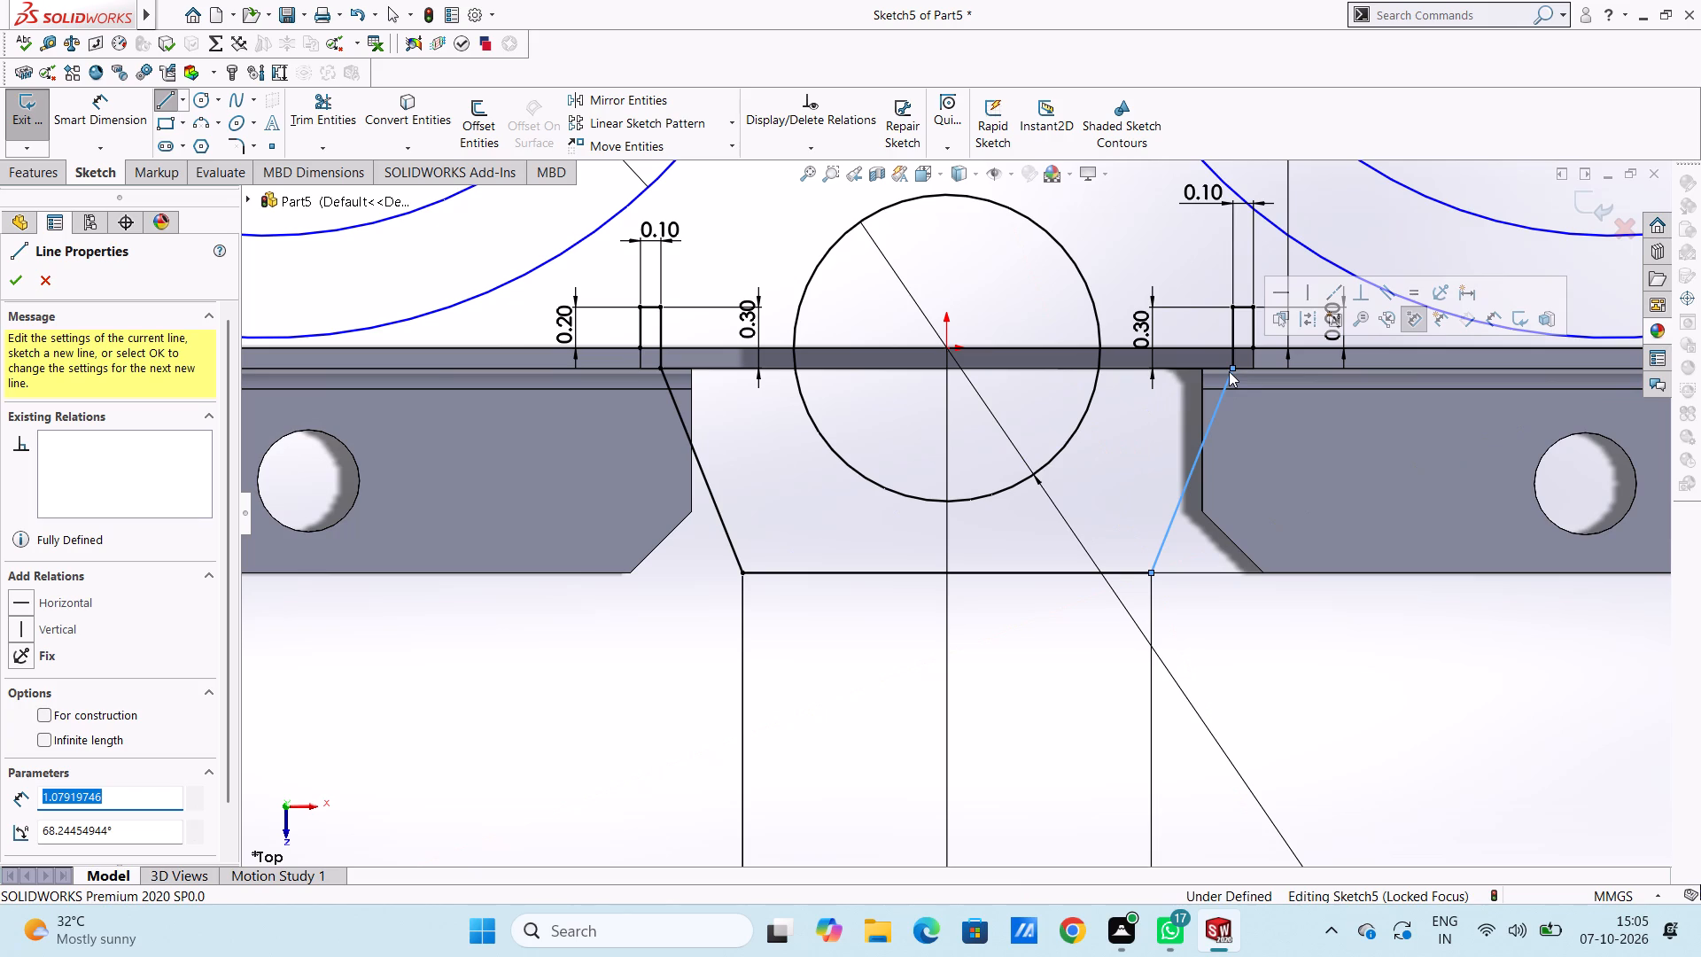
key("Escape")
key("Escape")
key("Escape")
key("Escape")
Examine the slanted lines, notch profiles and circles across the whole top-face sketch.
scroll(1229, 371, "up", 2)
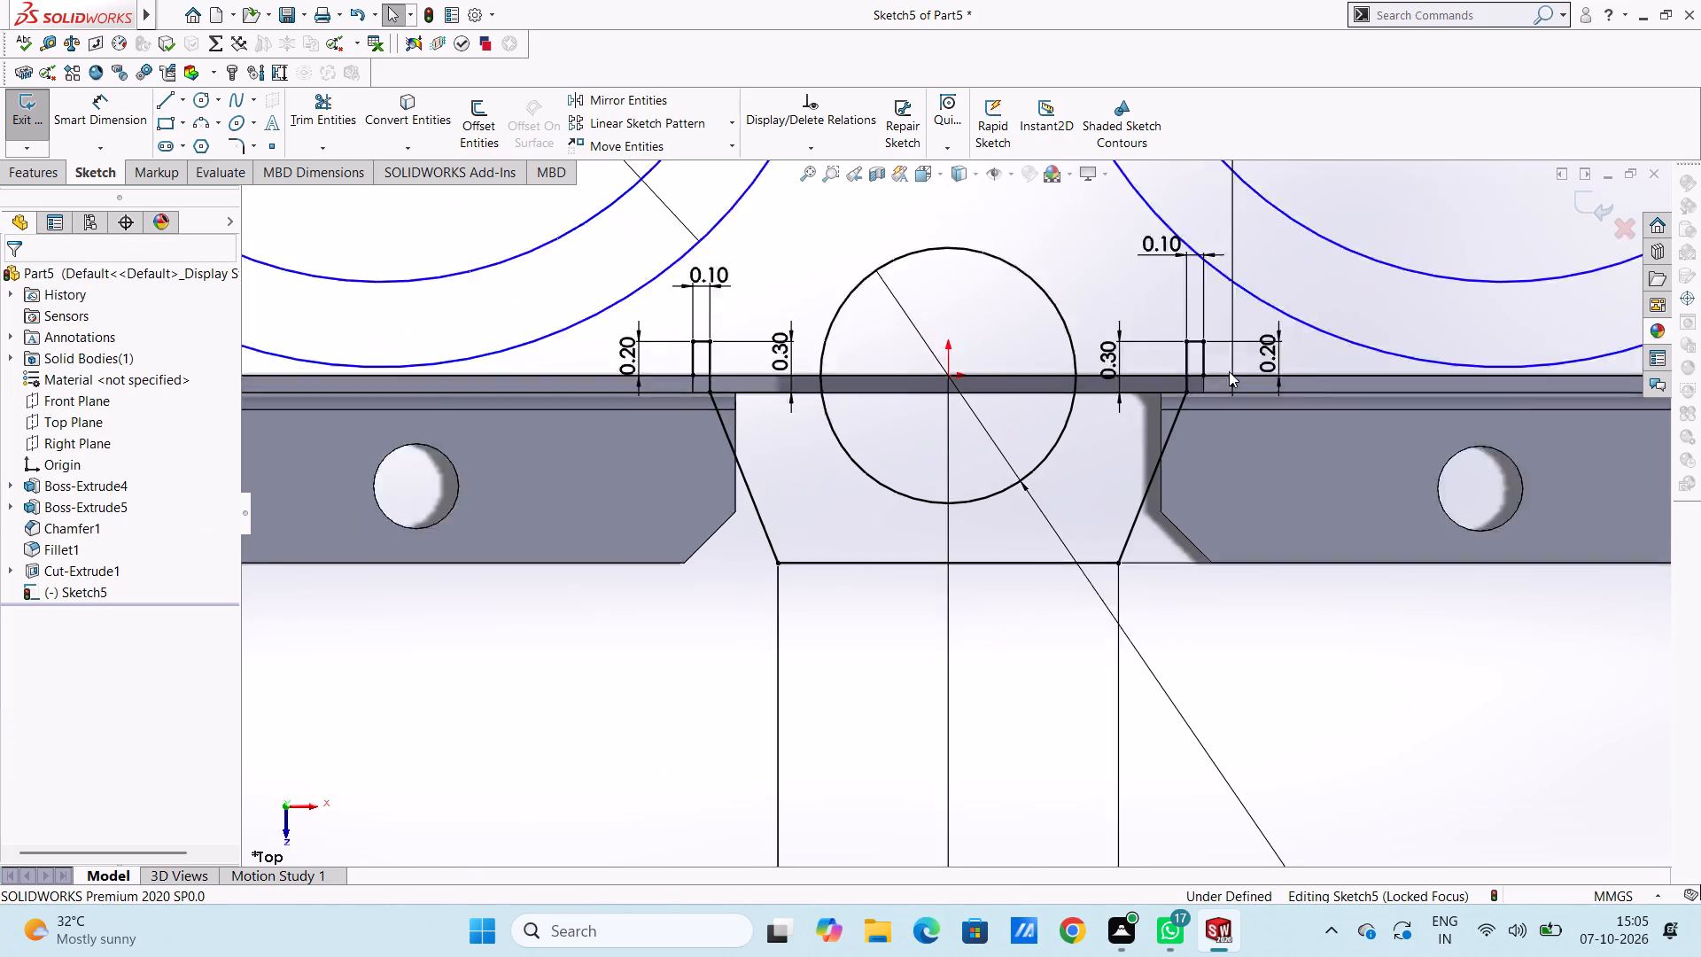
scroll(1229, 371, "up", 3)
scroll(1025, 532, "down", 4)
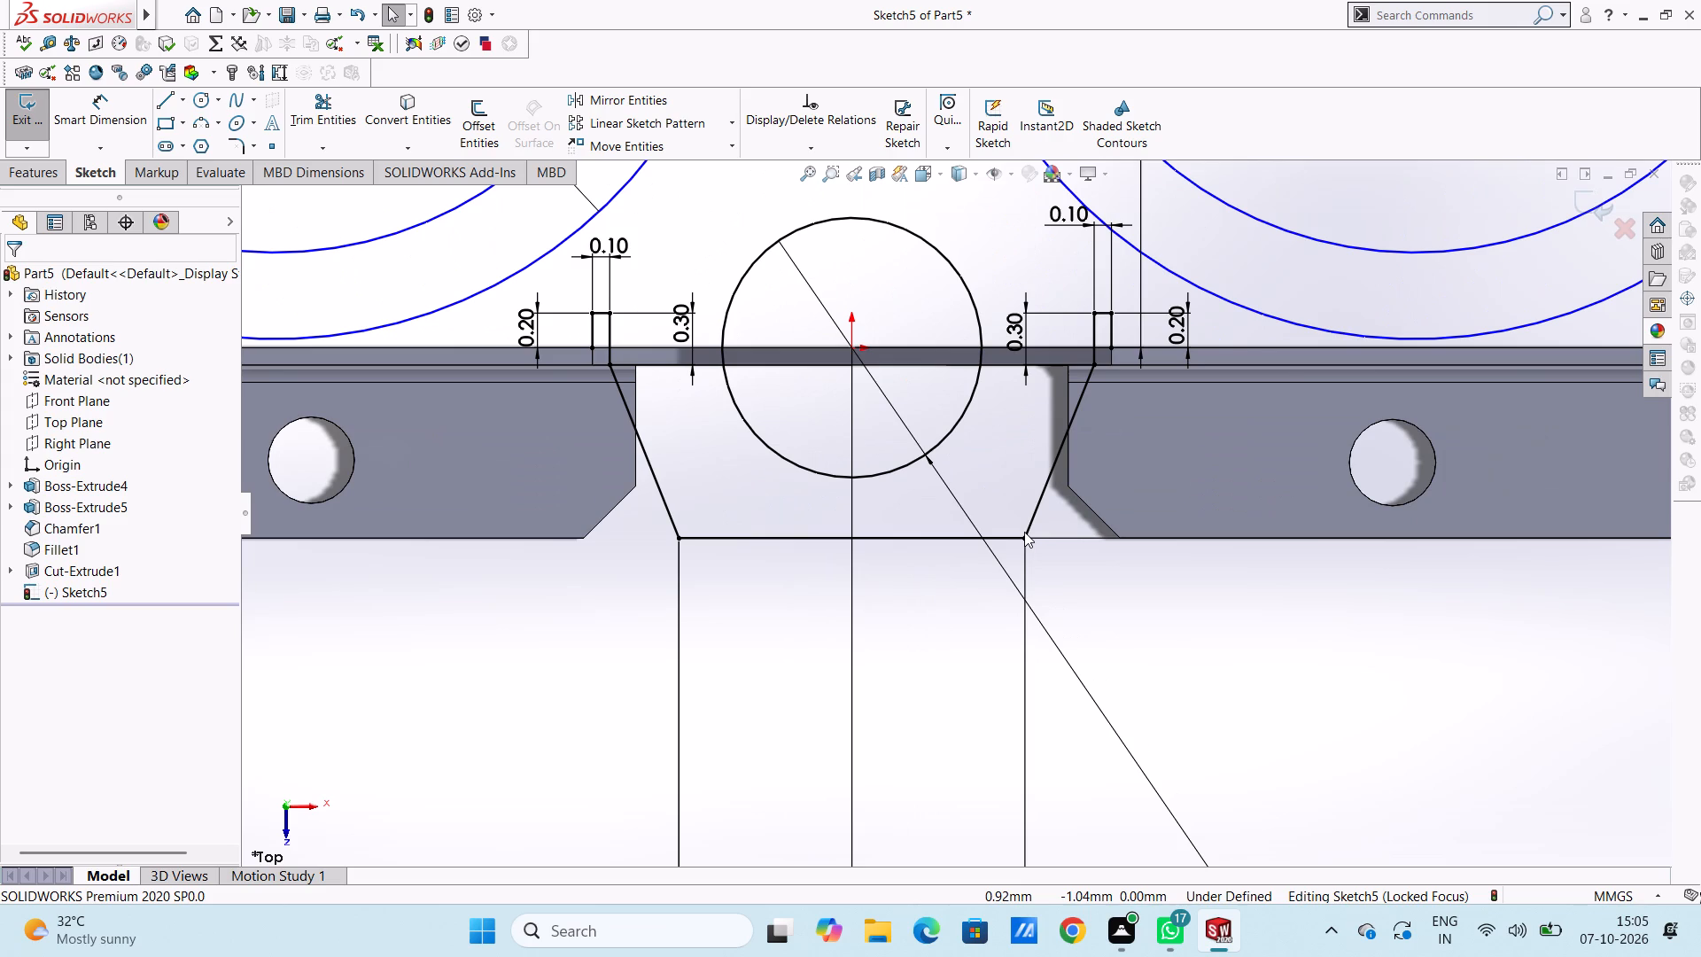
scroll(1024, 532, "up", 3)
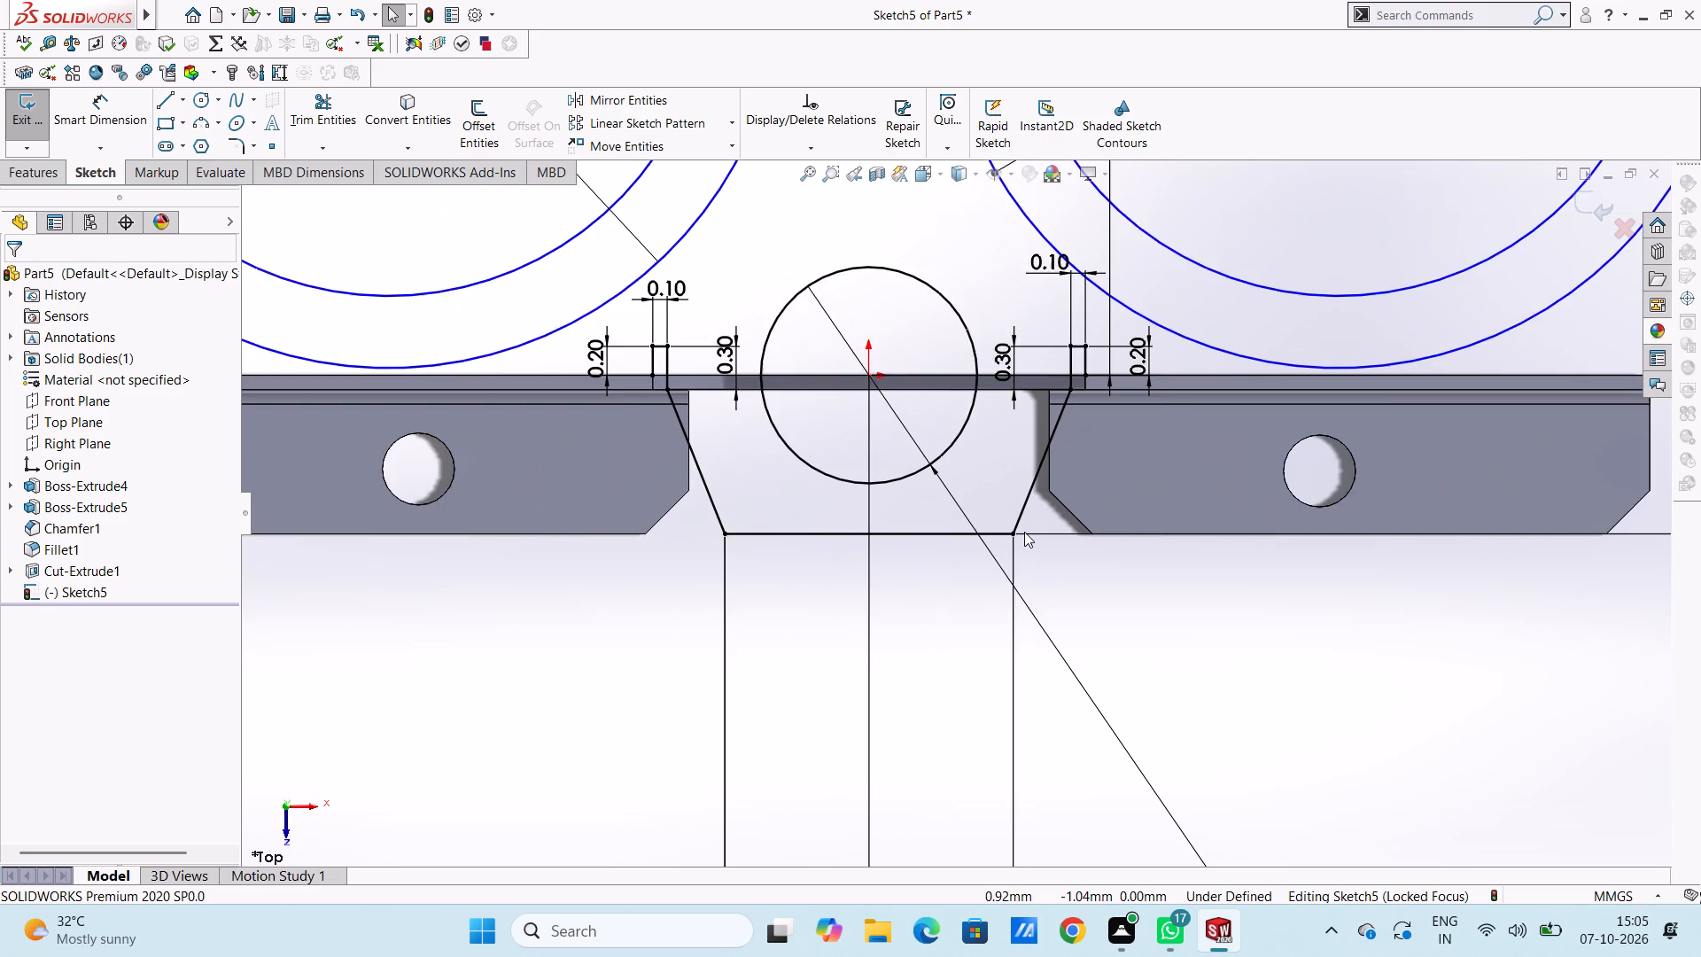
scroll(1332, 333, "down", 4)
scroll(1316, 370, "up", 3)
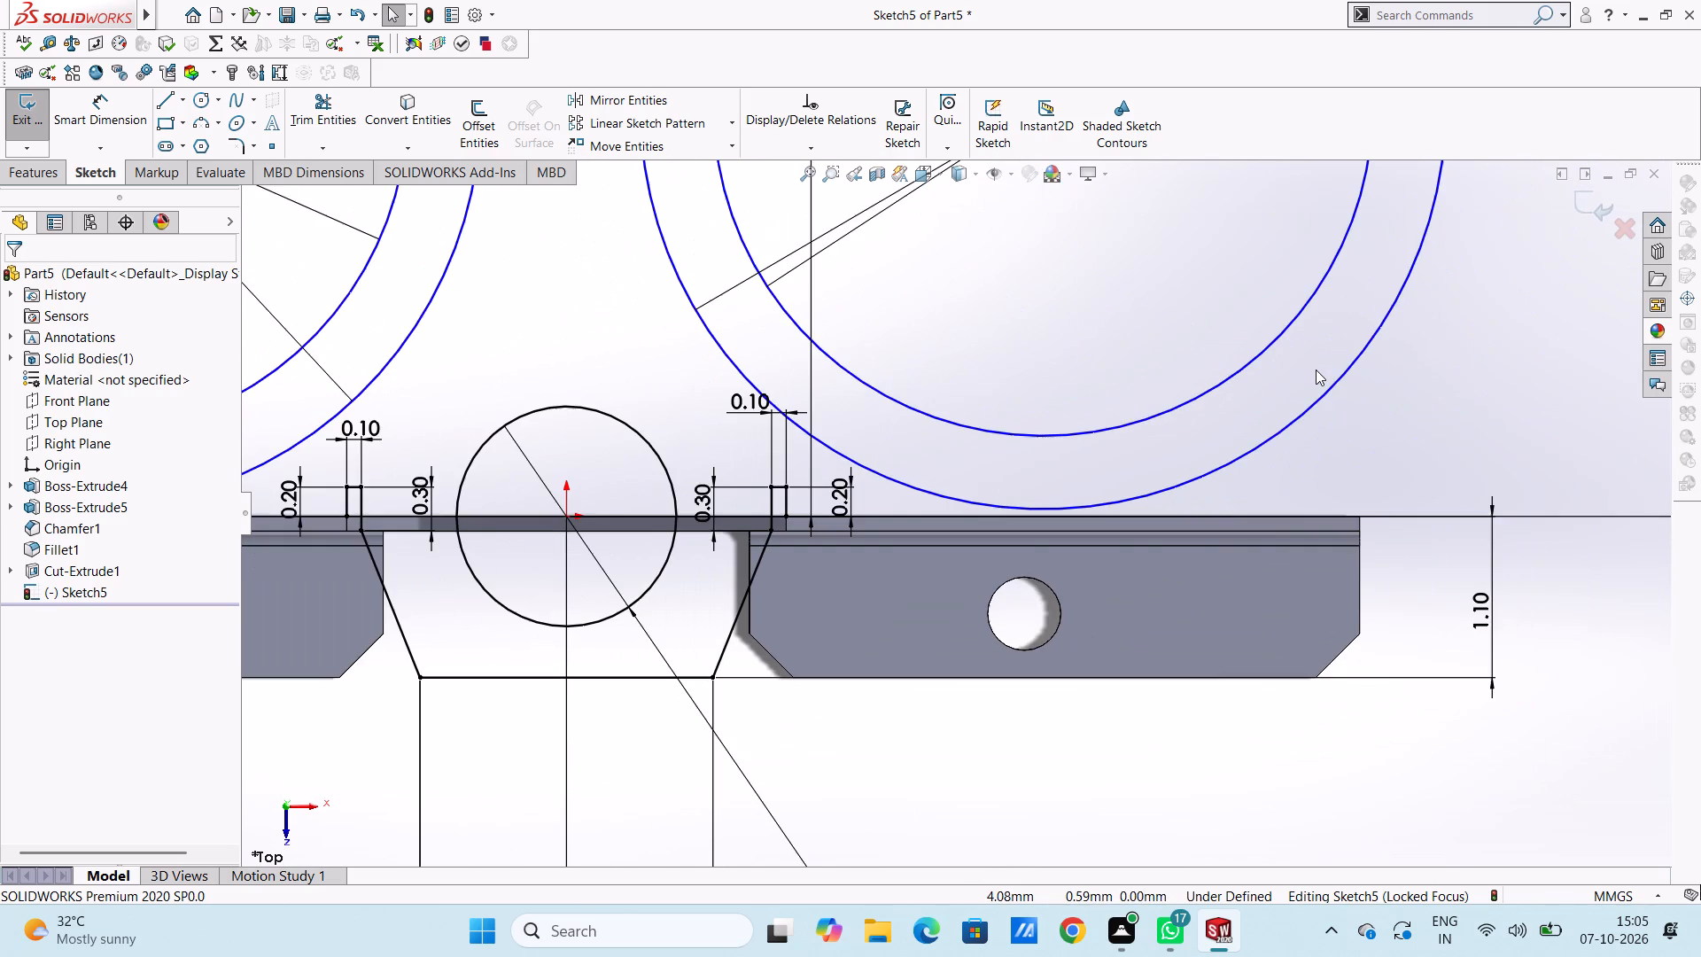
scroll(1316, 370, "up", 7)
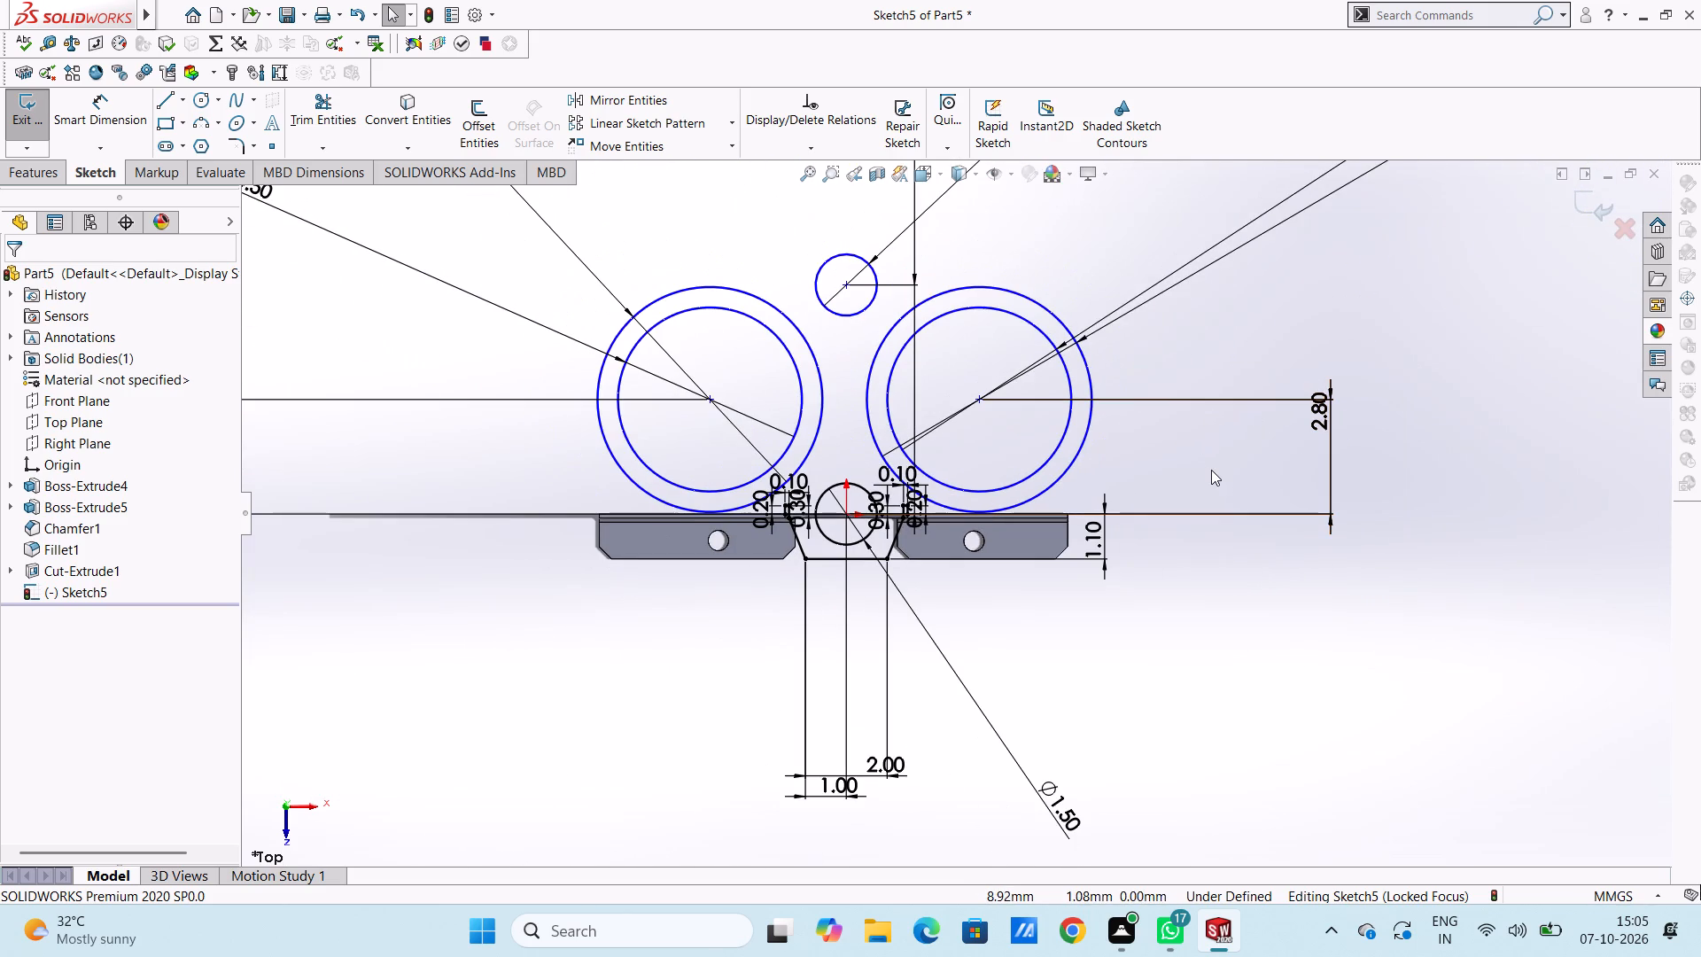
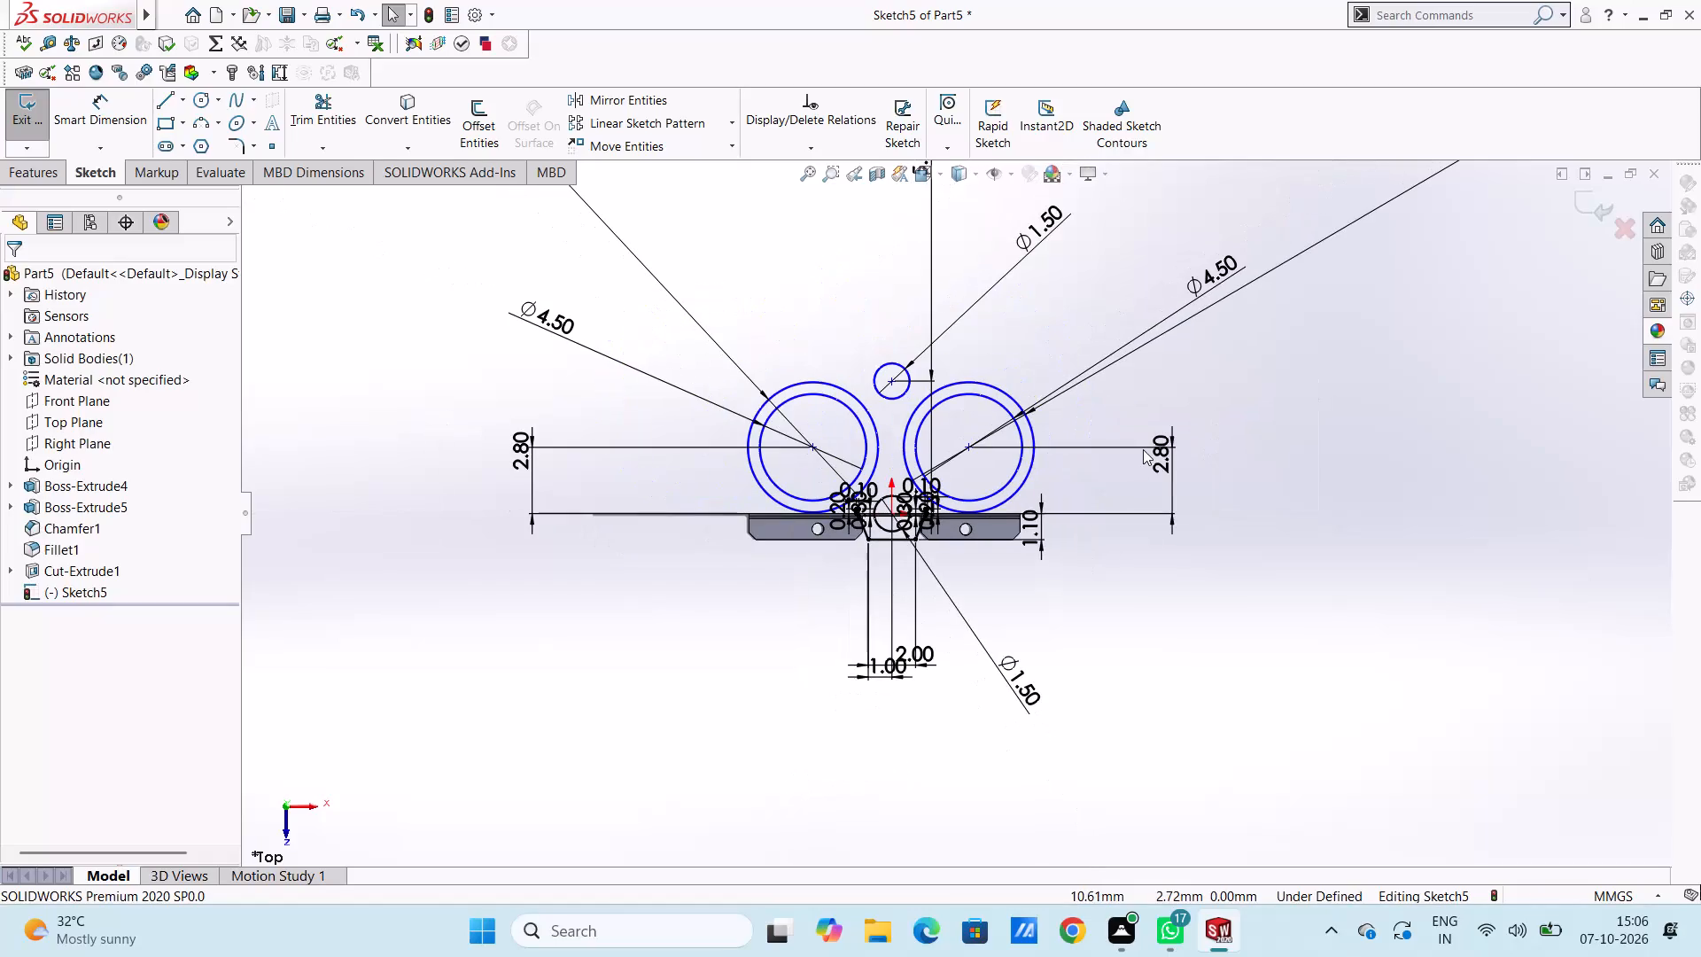
Delete the two 5.5 mm outer circles surrounding the left and right 4.5 mm circles, along with their dimensions.
left_click(1018, 495)
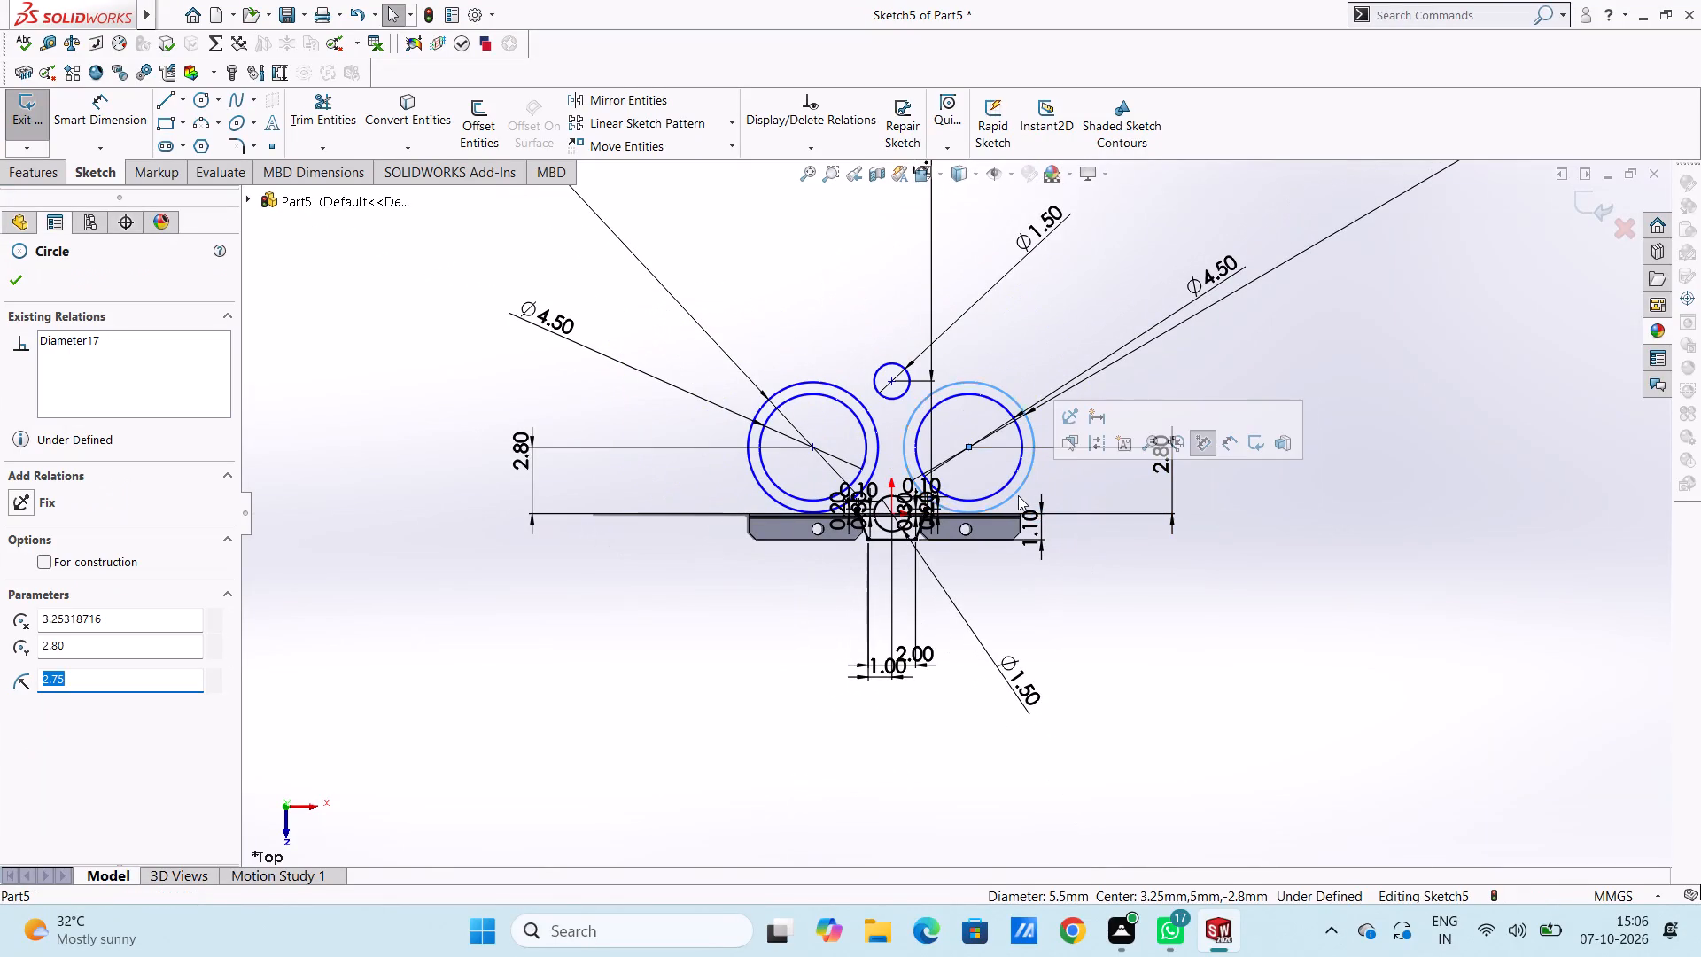
key("Delete")
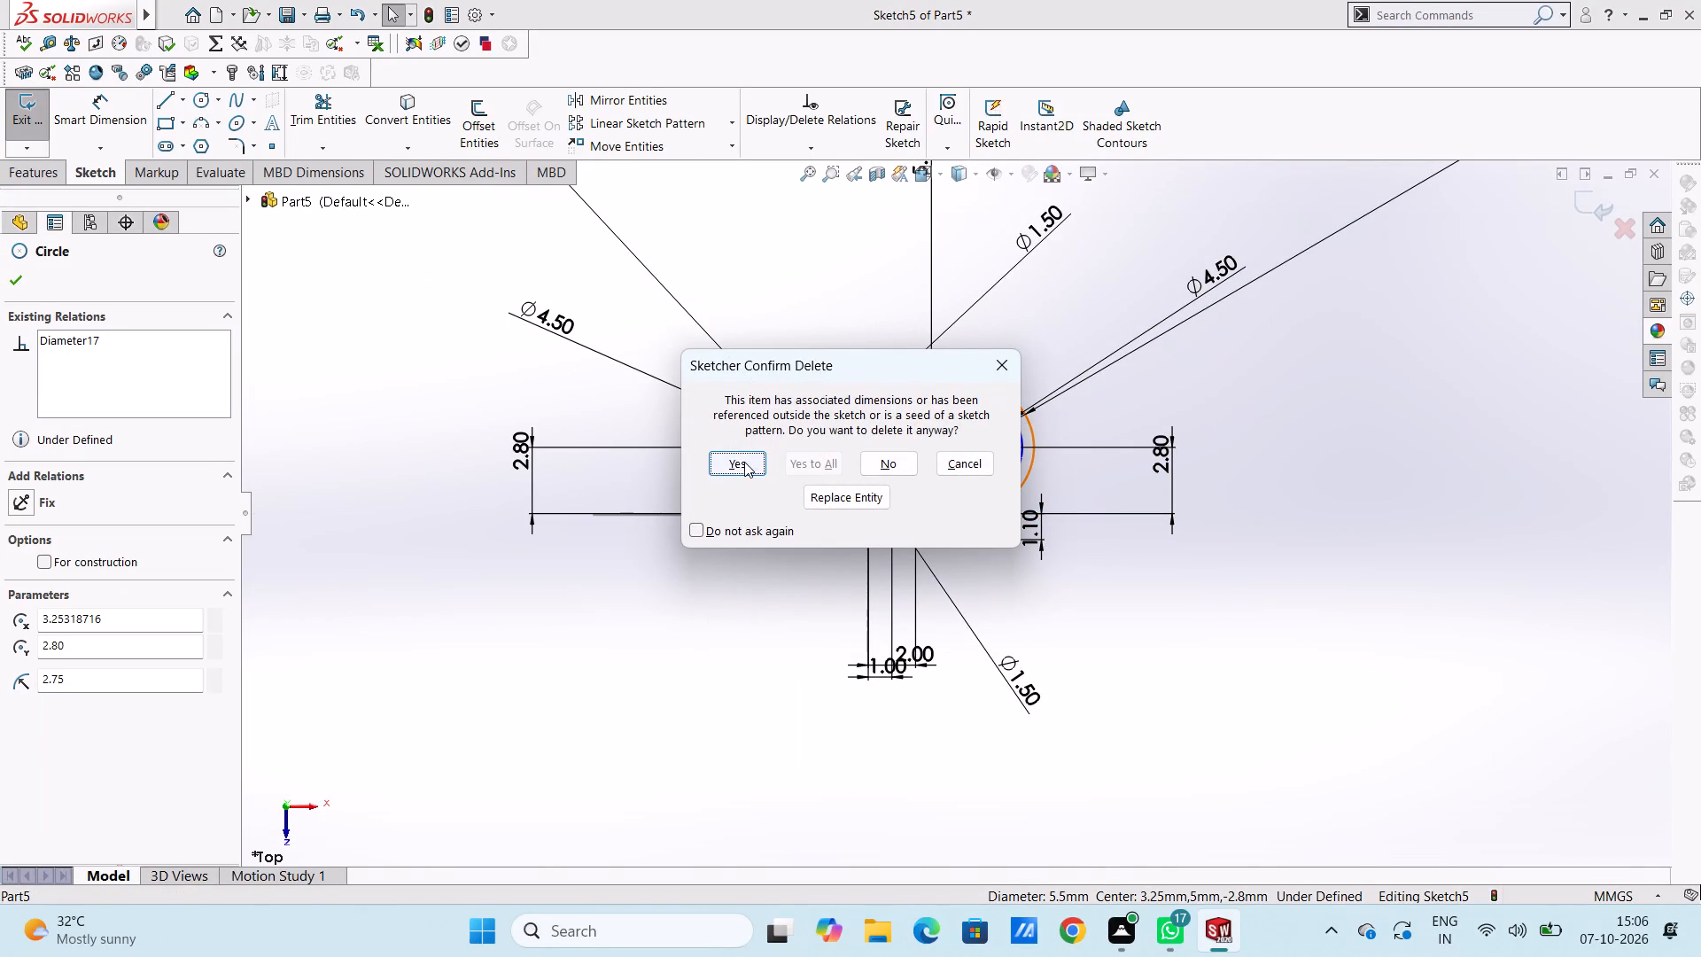
left_click(744, 462)
left_click(750, 473)
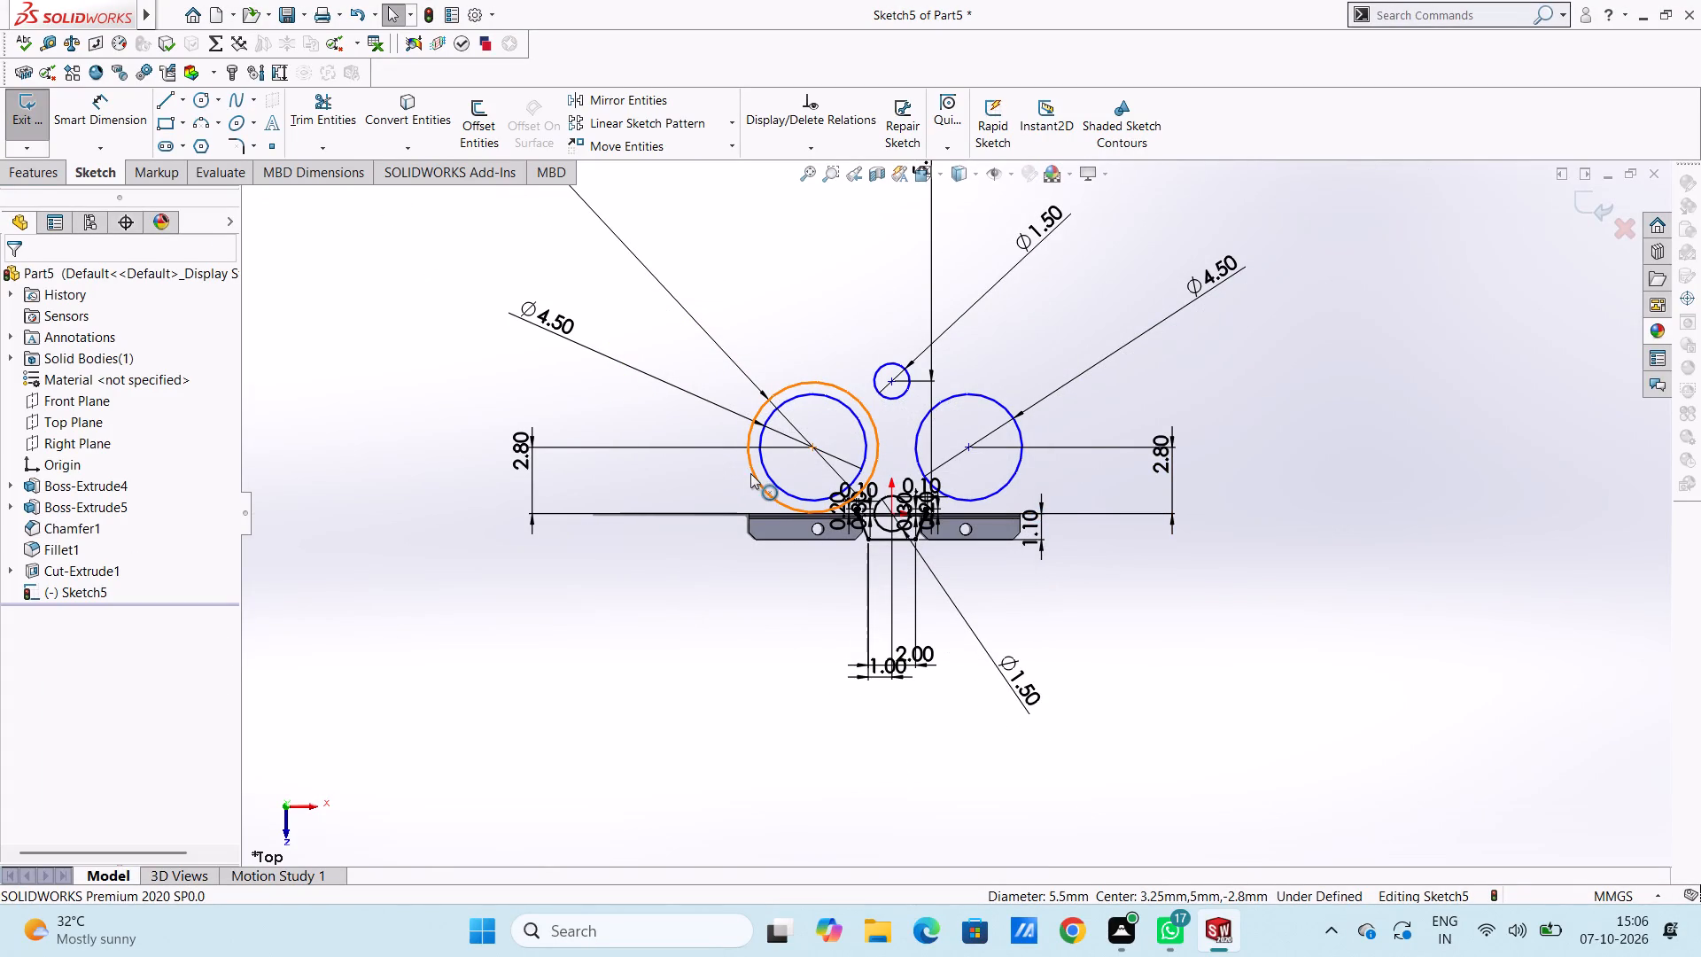
key("Delete")
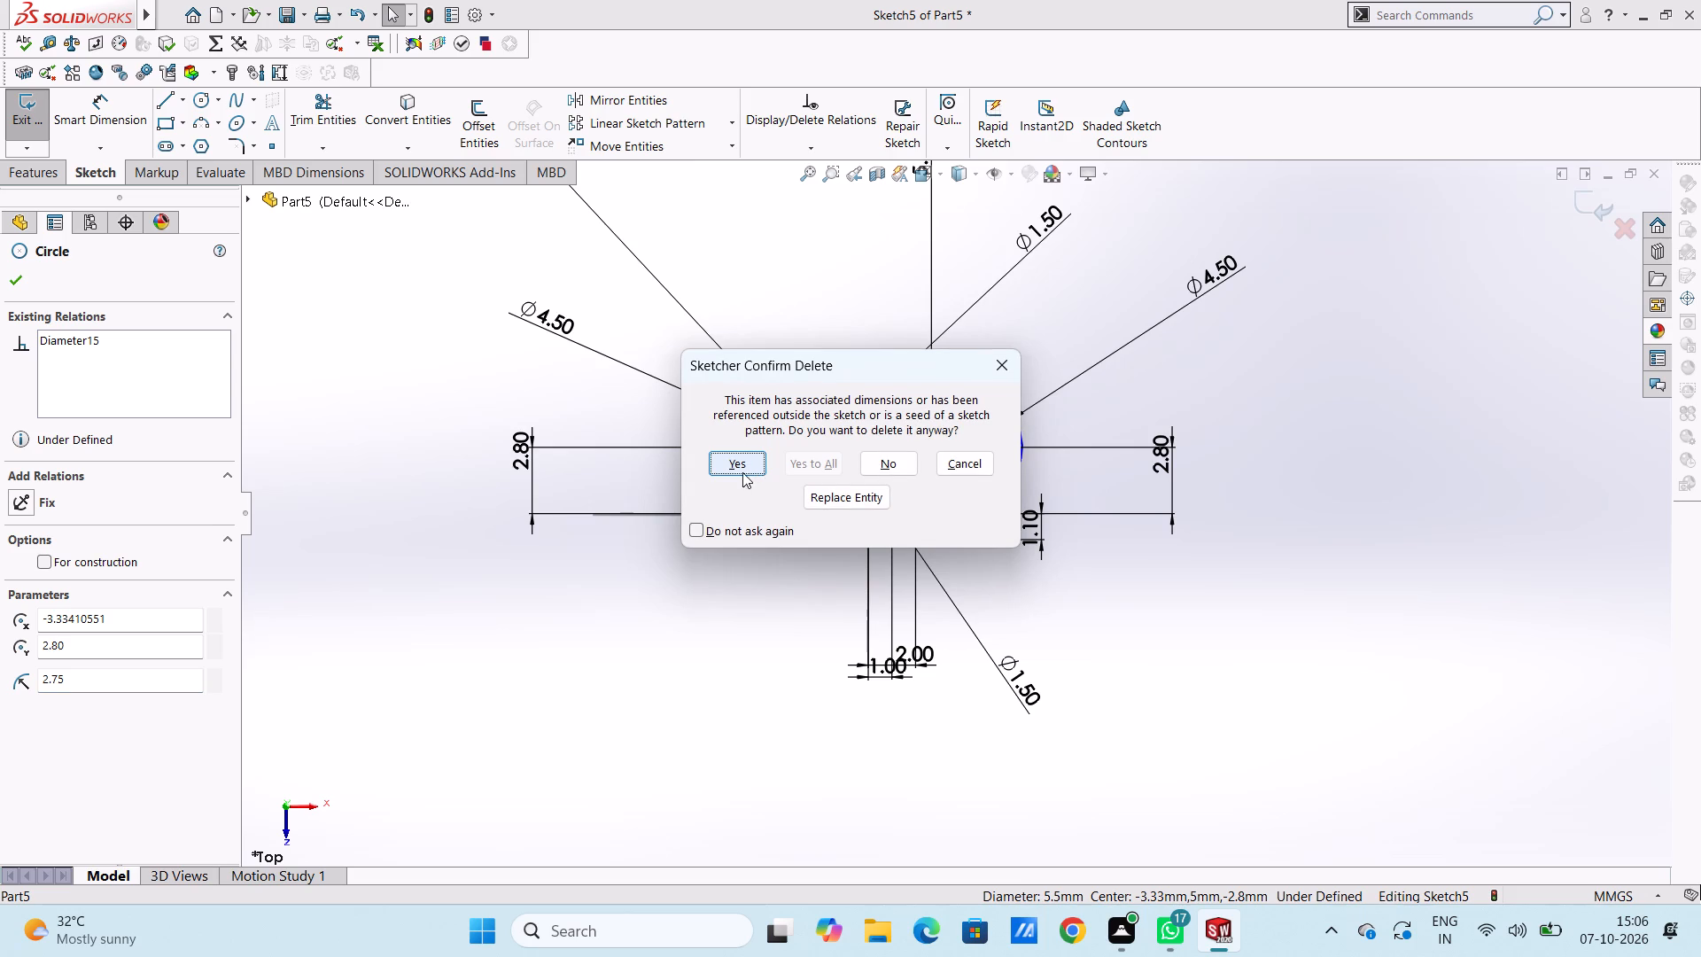
left_click(735, 467)
Sketch an outer circle concentric with each 4.5 mm circle, with radii of about 4.6 mm at the left and 3.3 mm at the right.
scroll(849, 443, "down", 3)
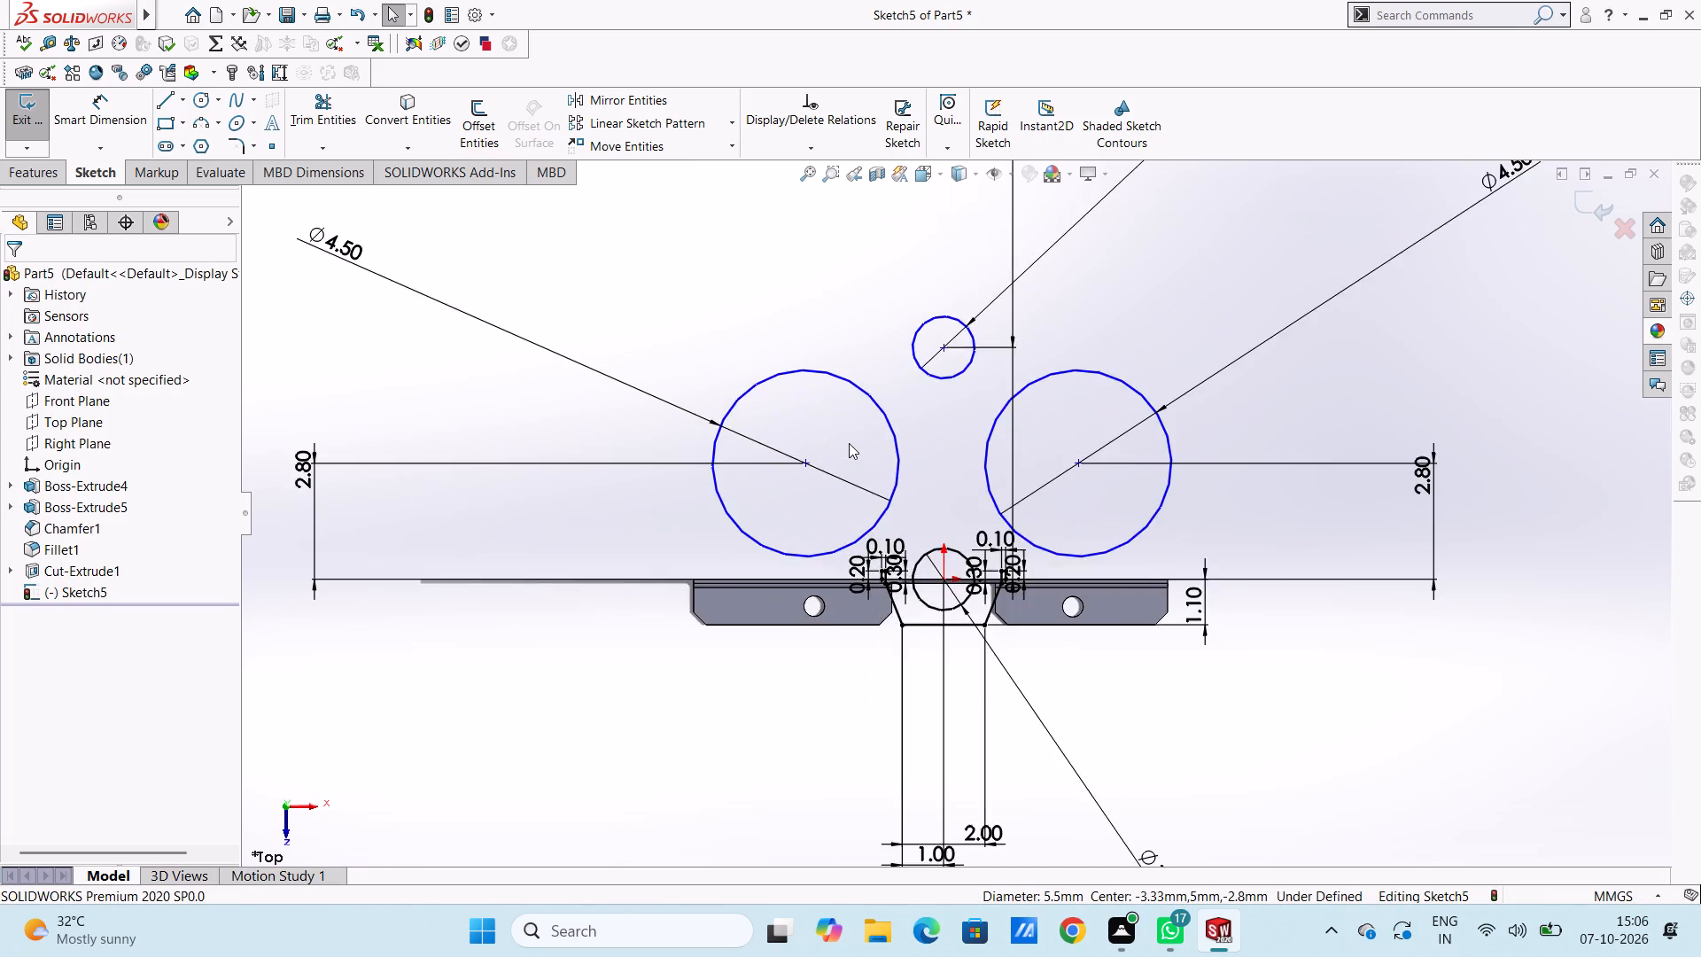
scroll(849, 443, "up", 4)
scroll(1076, 649, "down", 3)
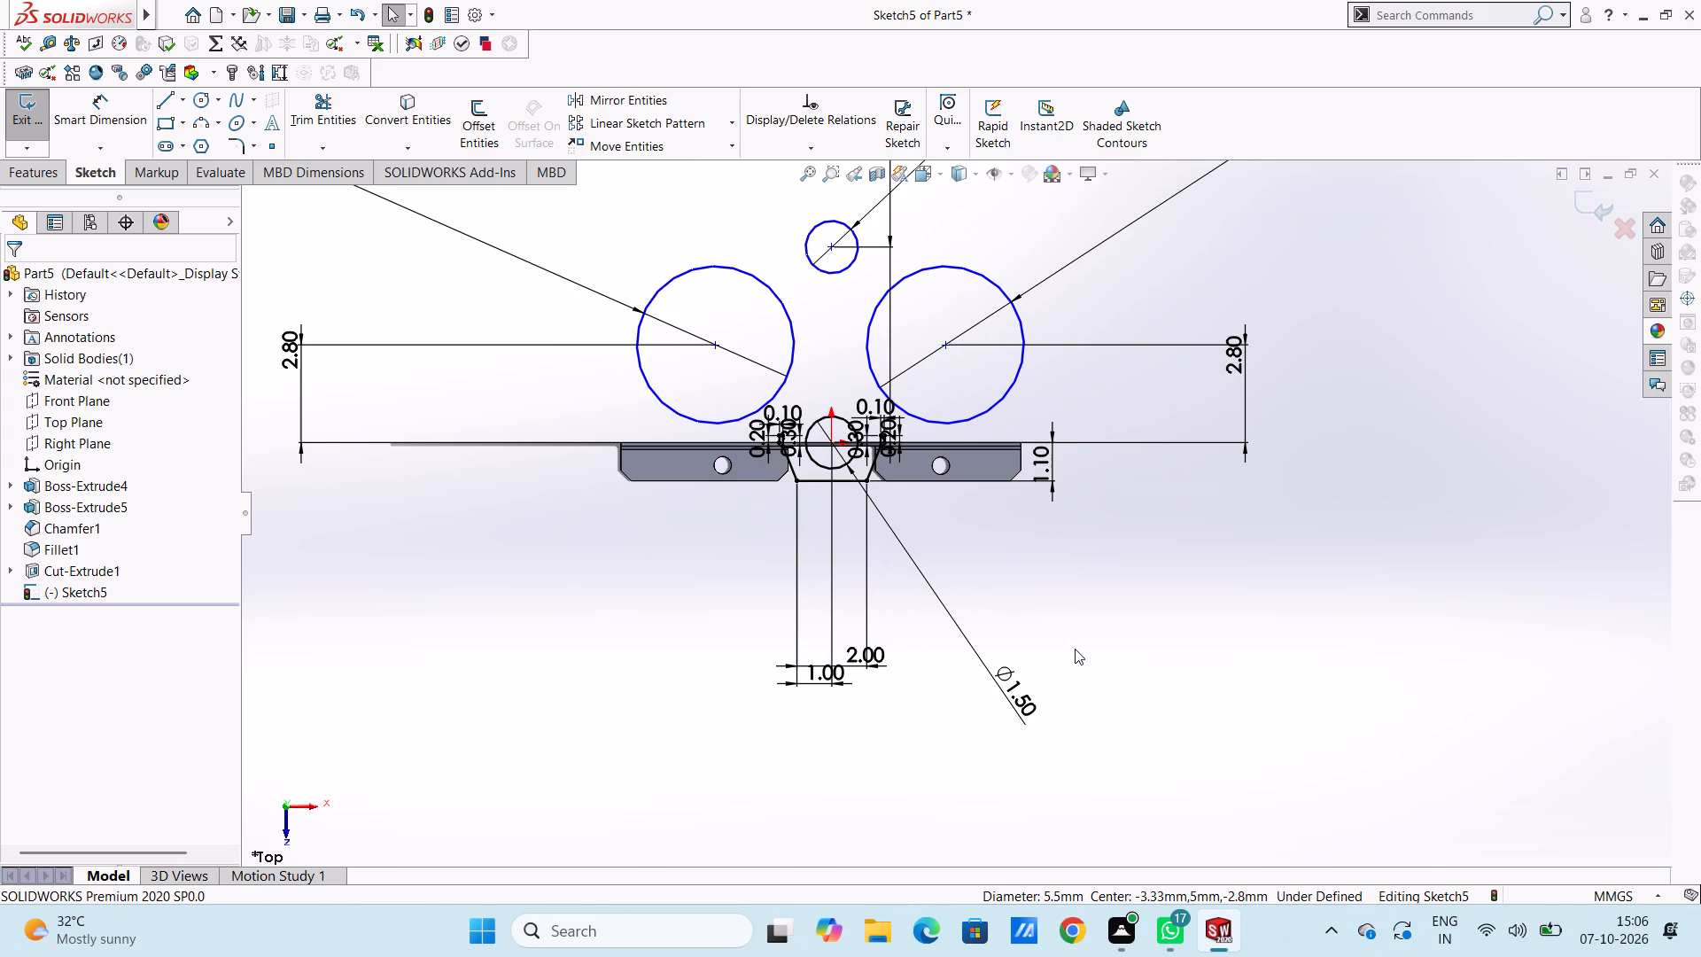
scroll(1075, 649, "up", 1)
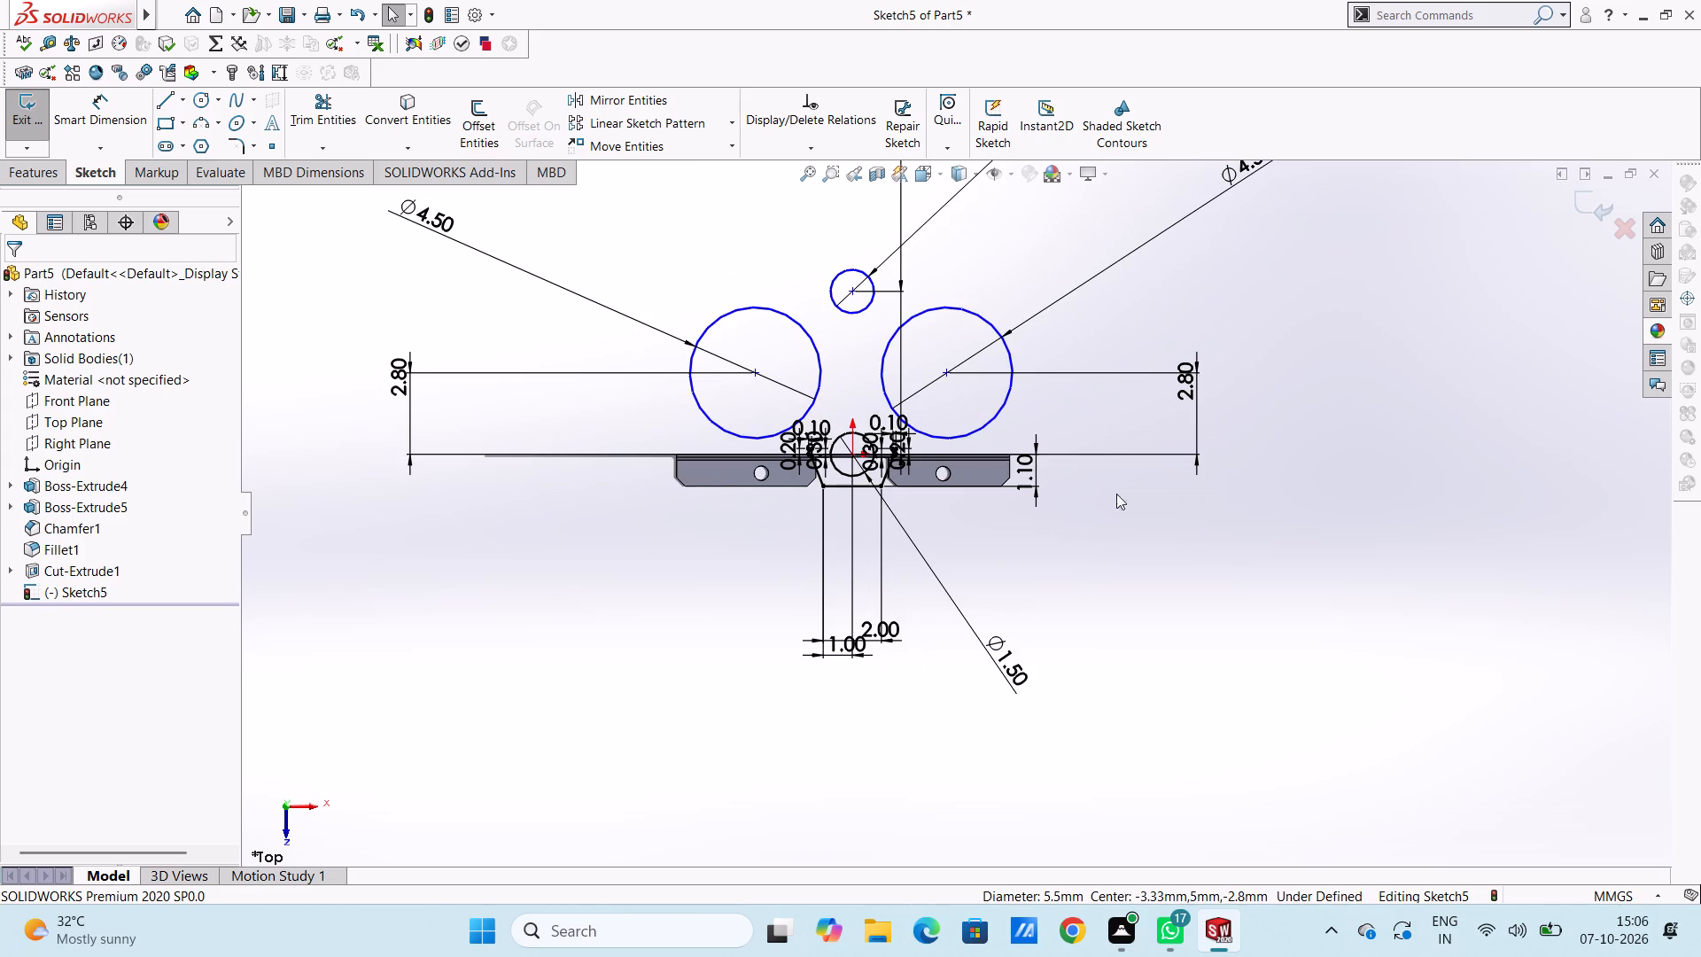
left_click(203, 96)
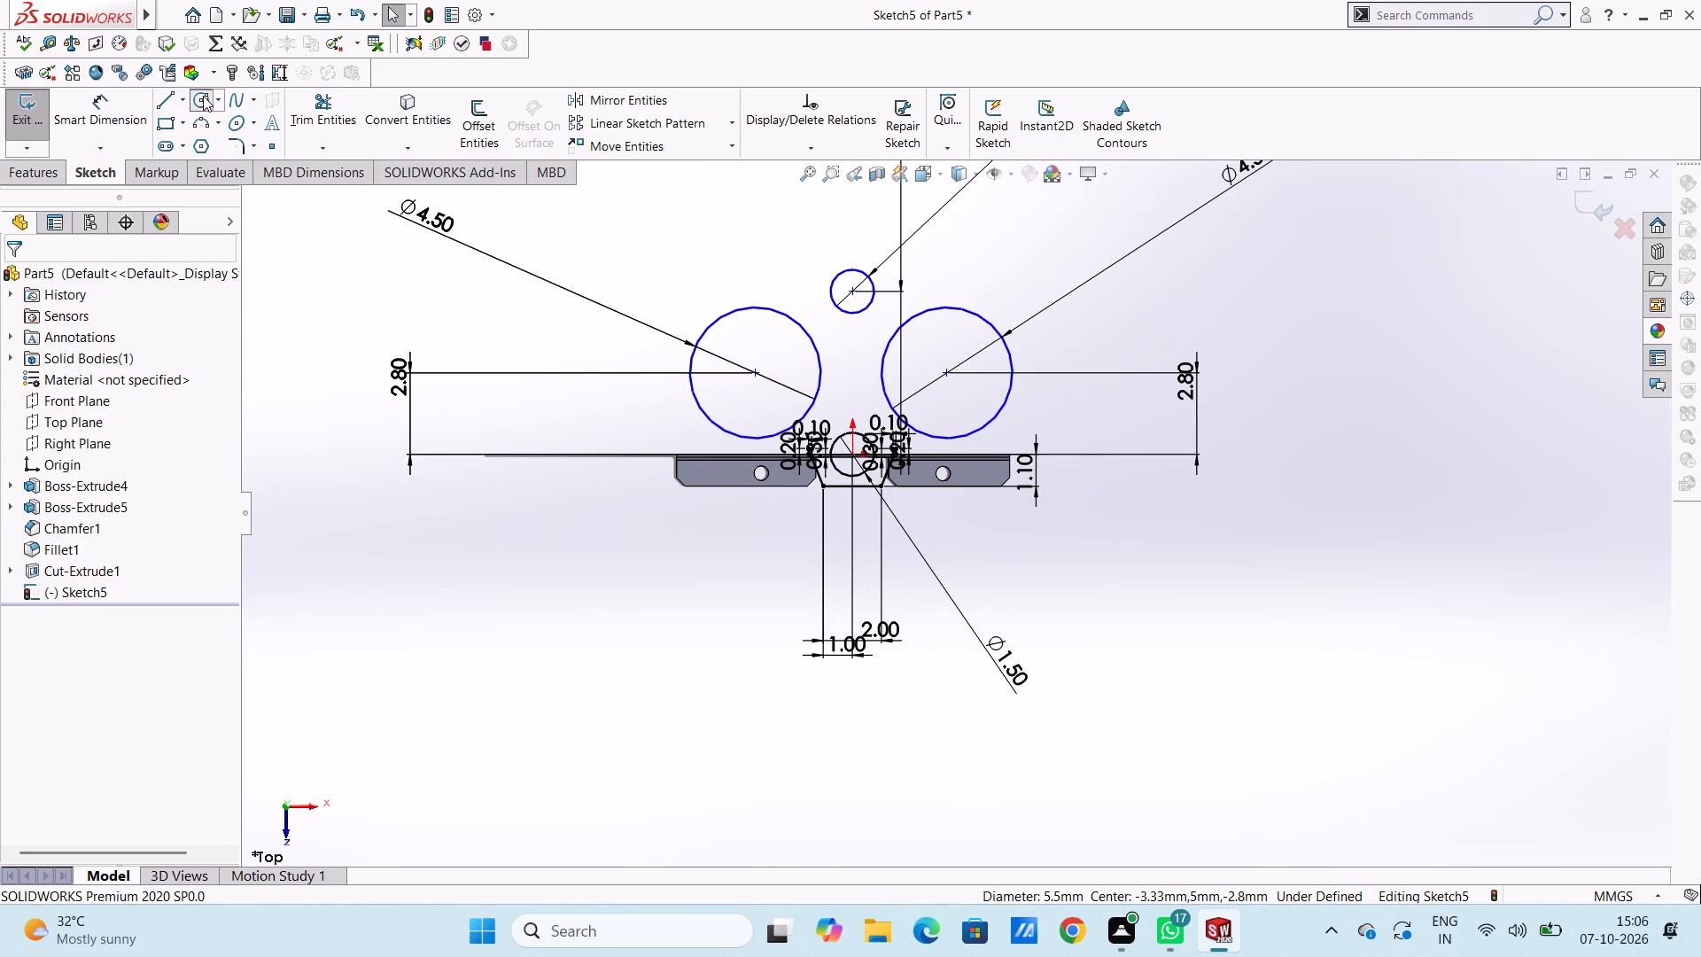
left_click(757, 372)
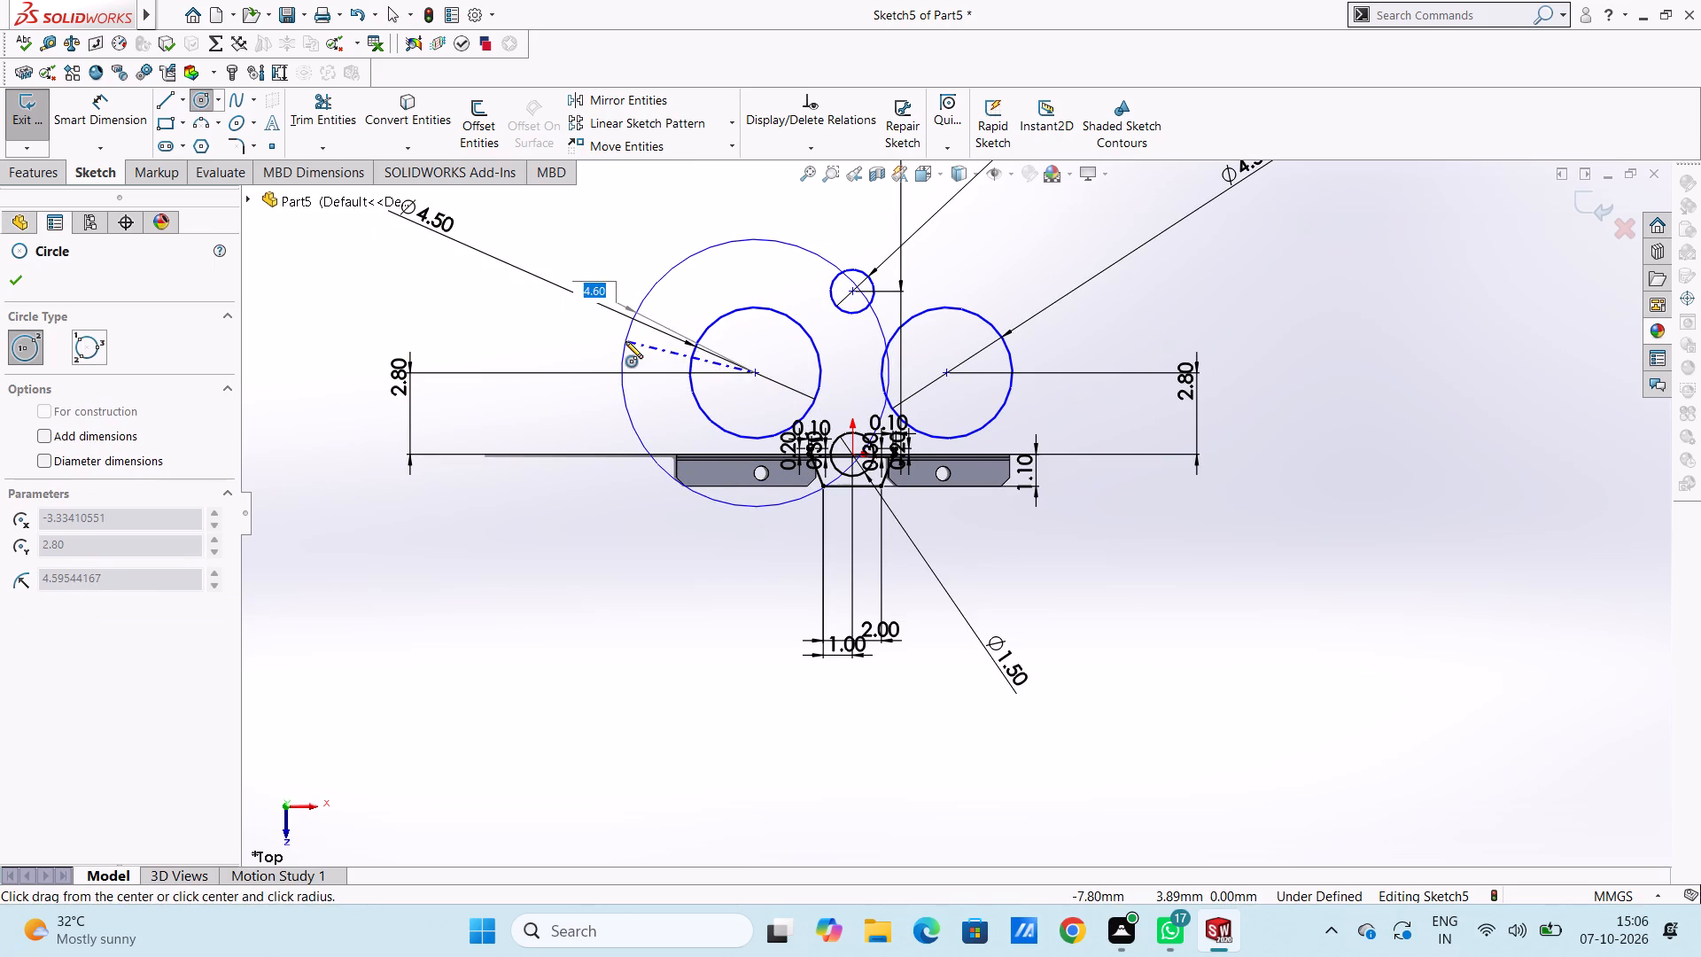
left_click(625, 341)
left_click(948, 370)
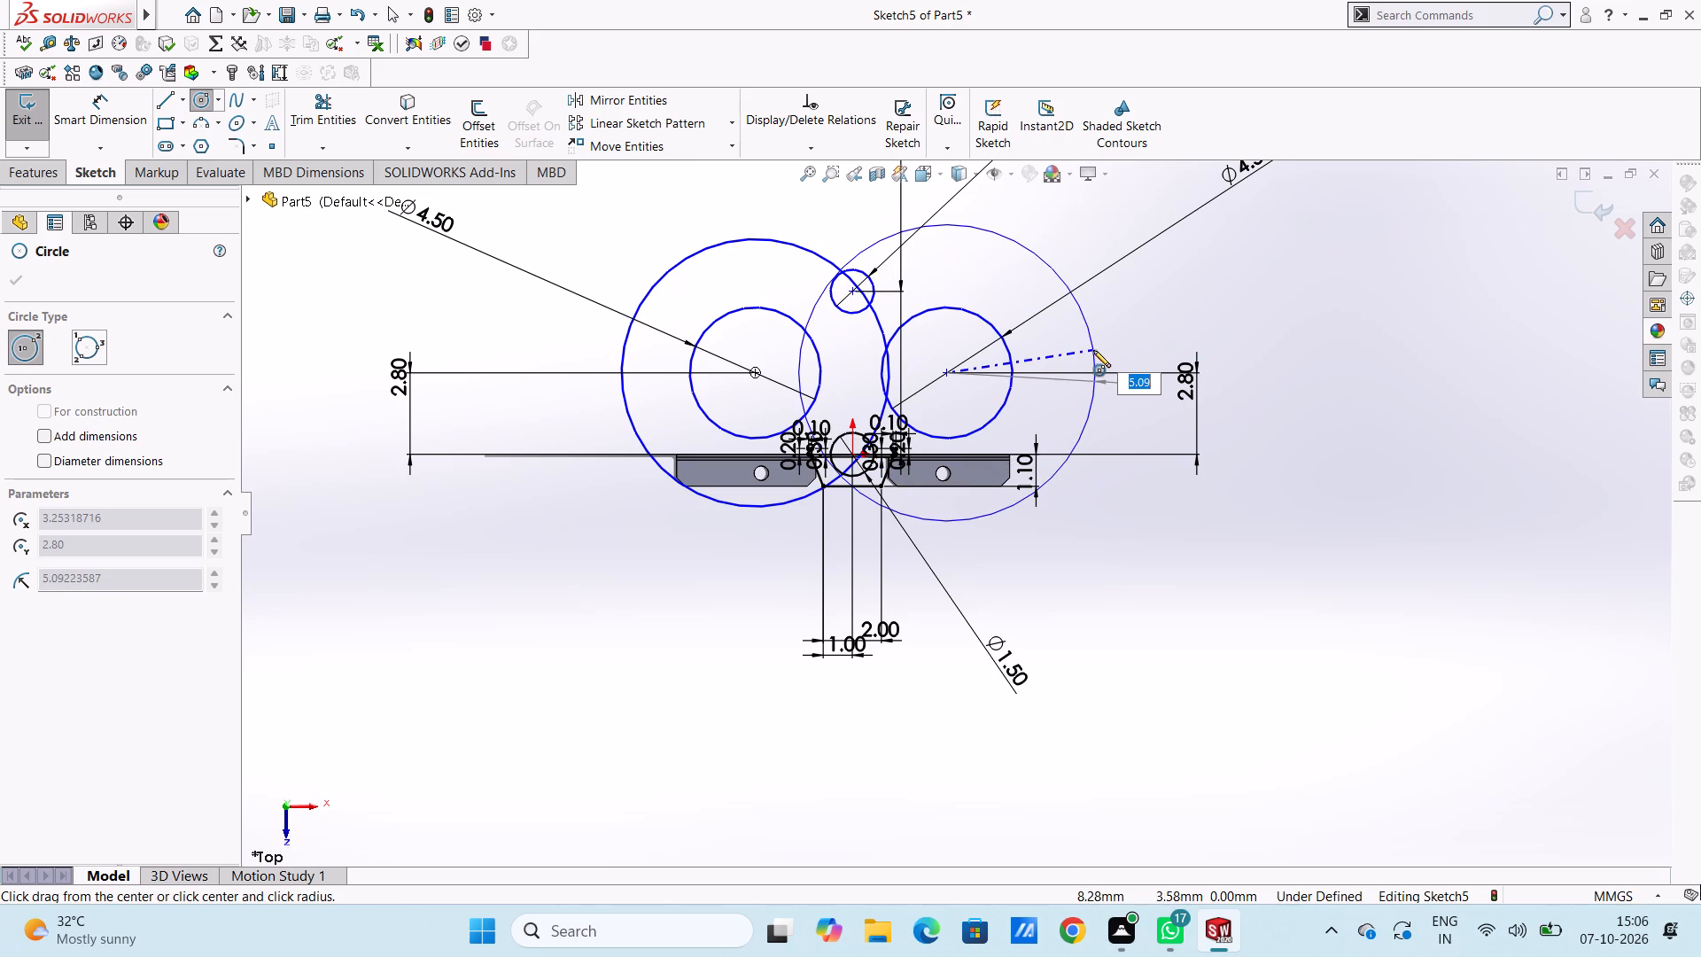
left_click(1043, 375)
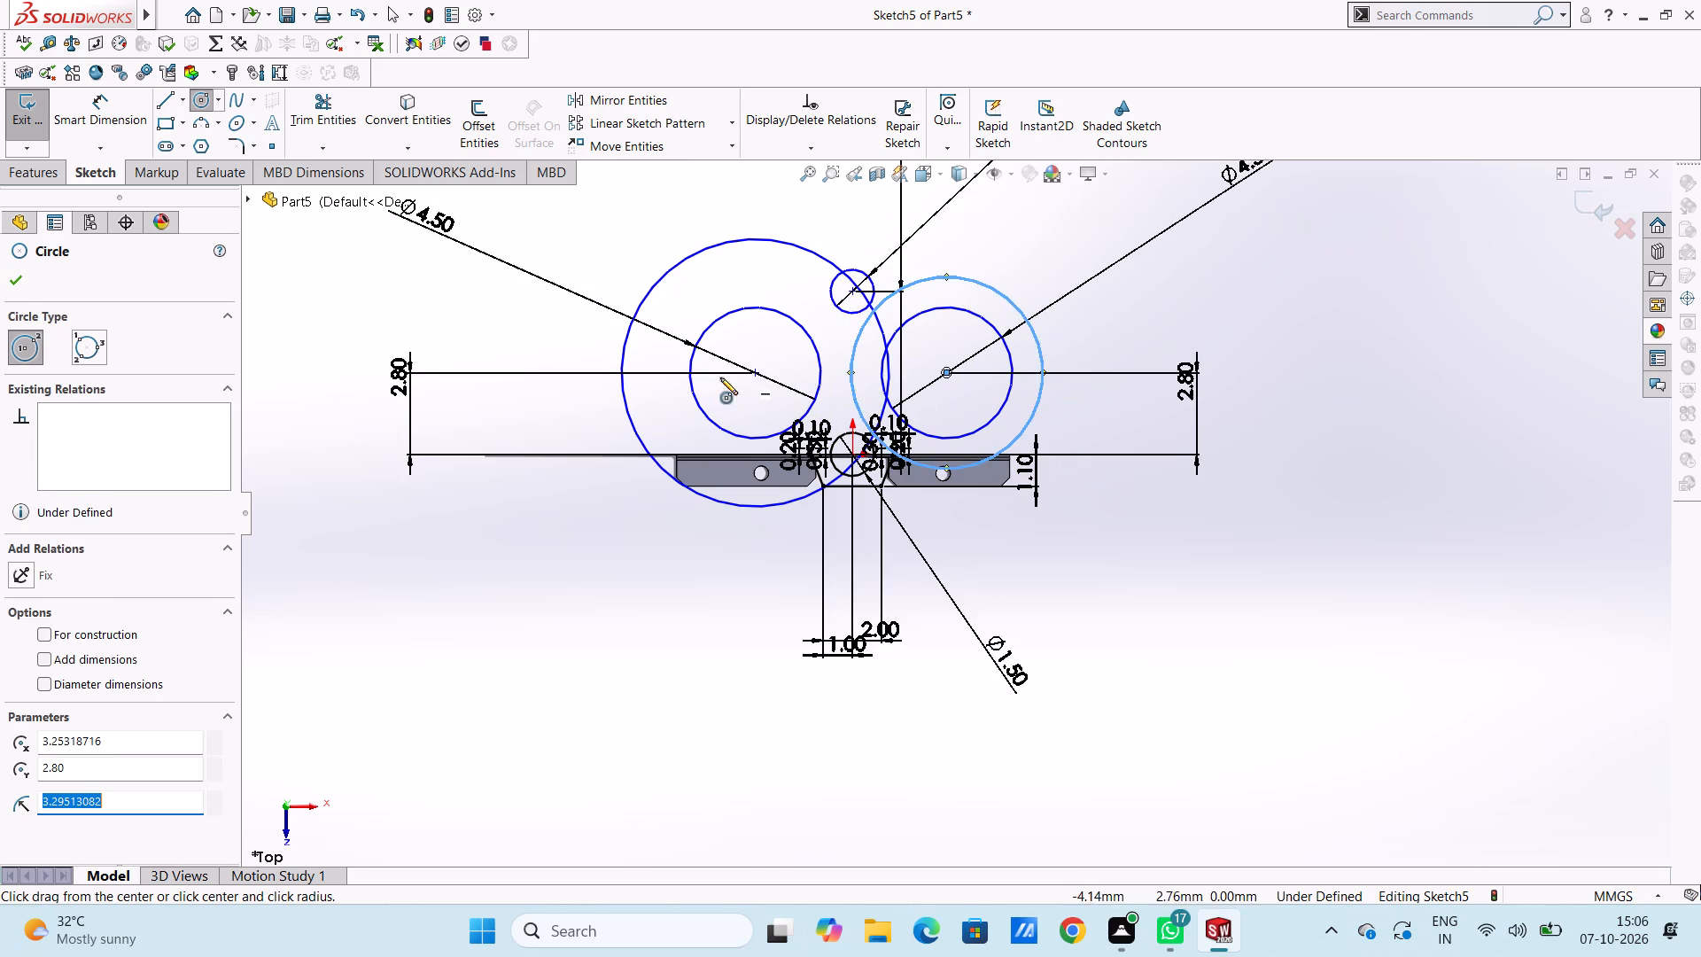
left_click(19, 282)
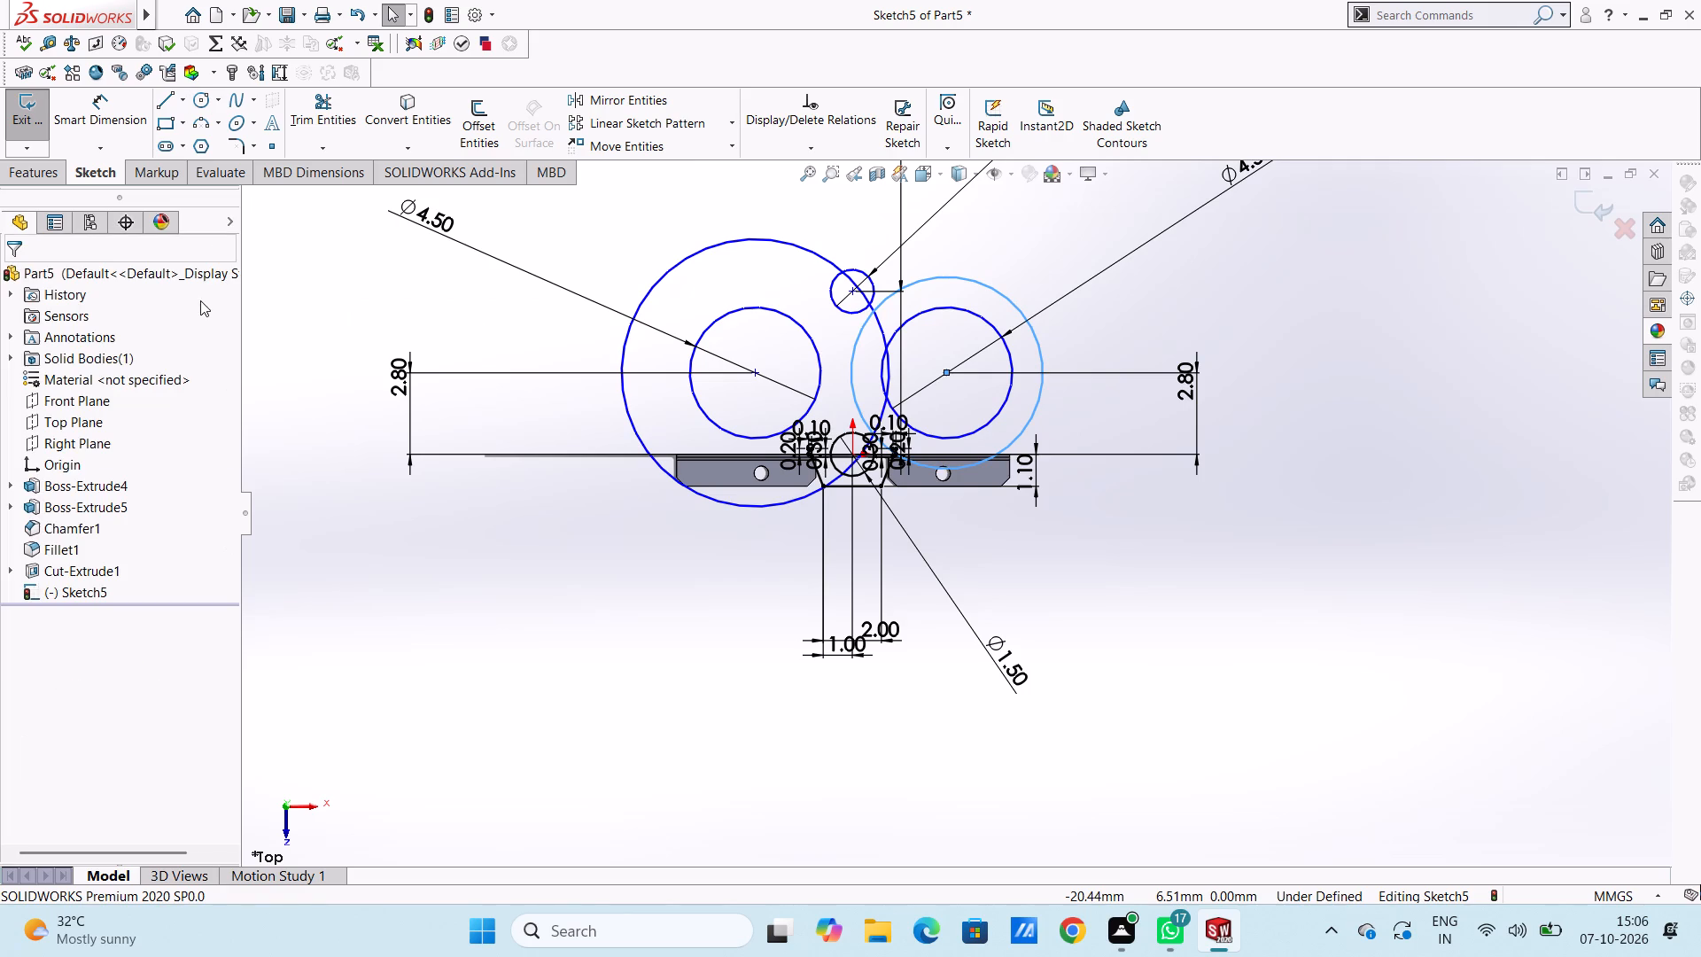
Dimension the left outer circle to 6 mm diameter and the right outer circle to 6.5 mm diameter.
scroll(581, 319, "up", 2)
left_click_drag(109, 121, 126, 133)
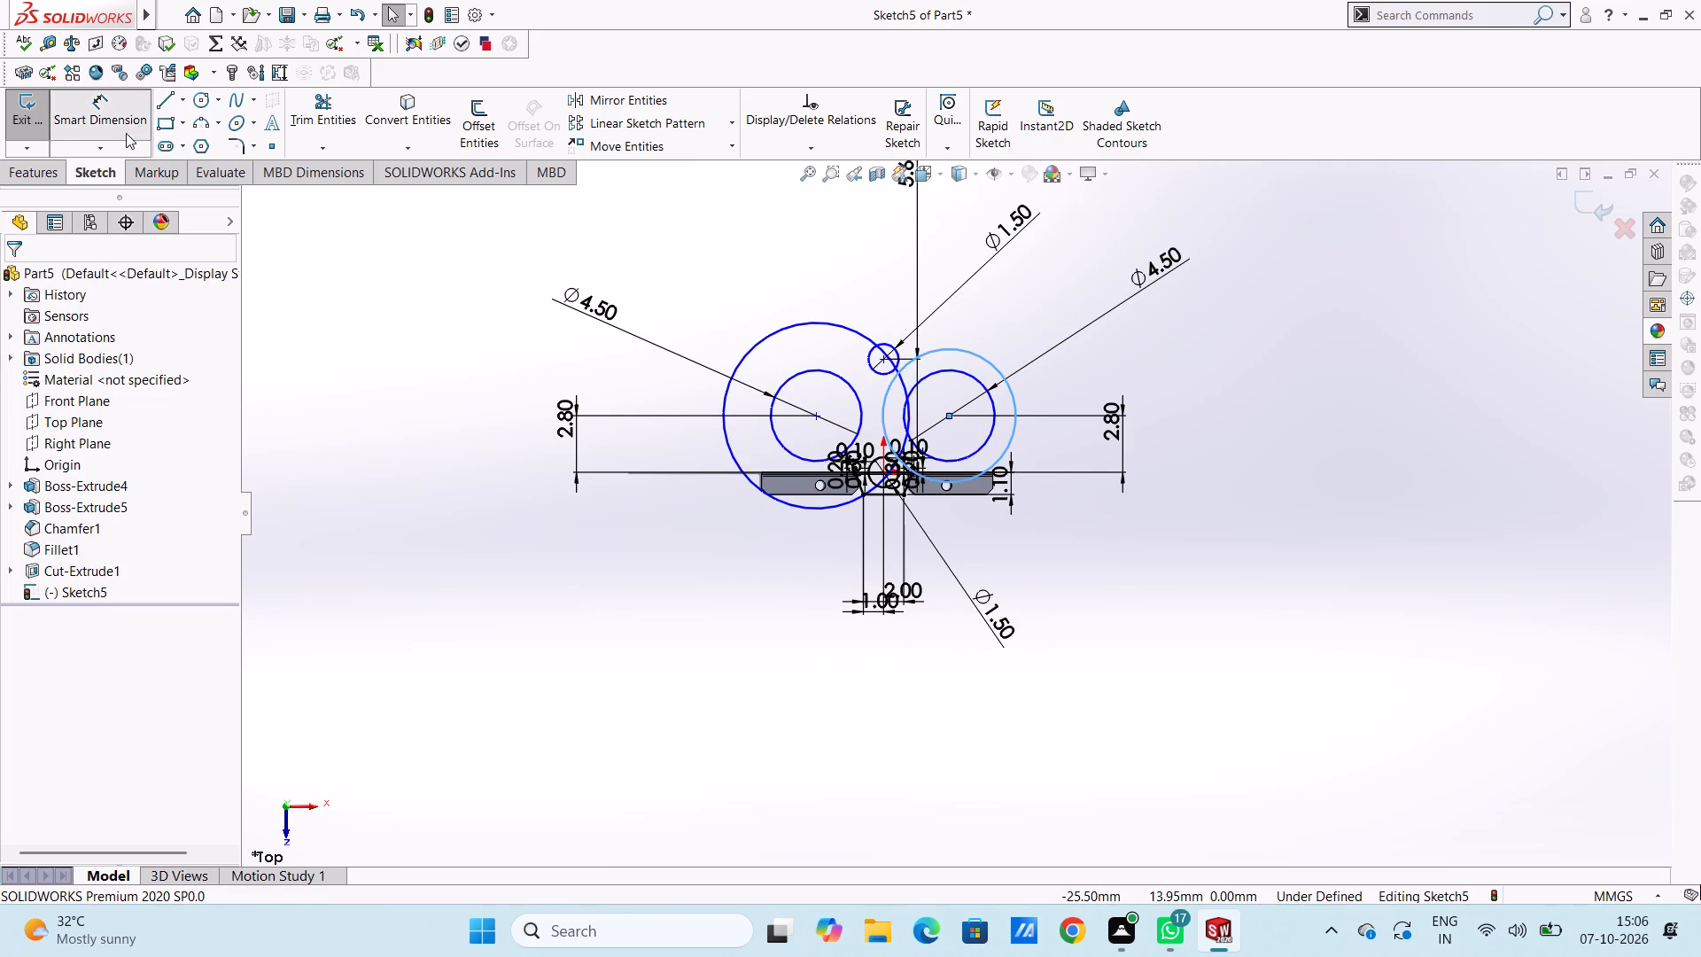
left_click_drag(126, 133, 119, 129)
left_click(760, 338)
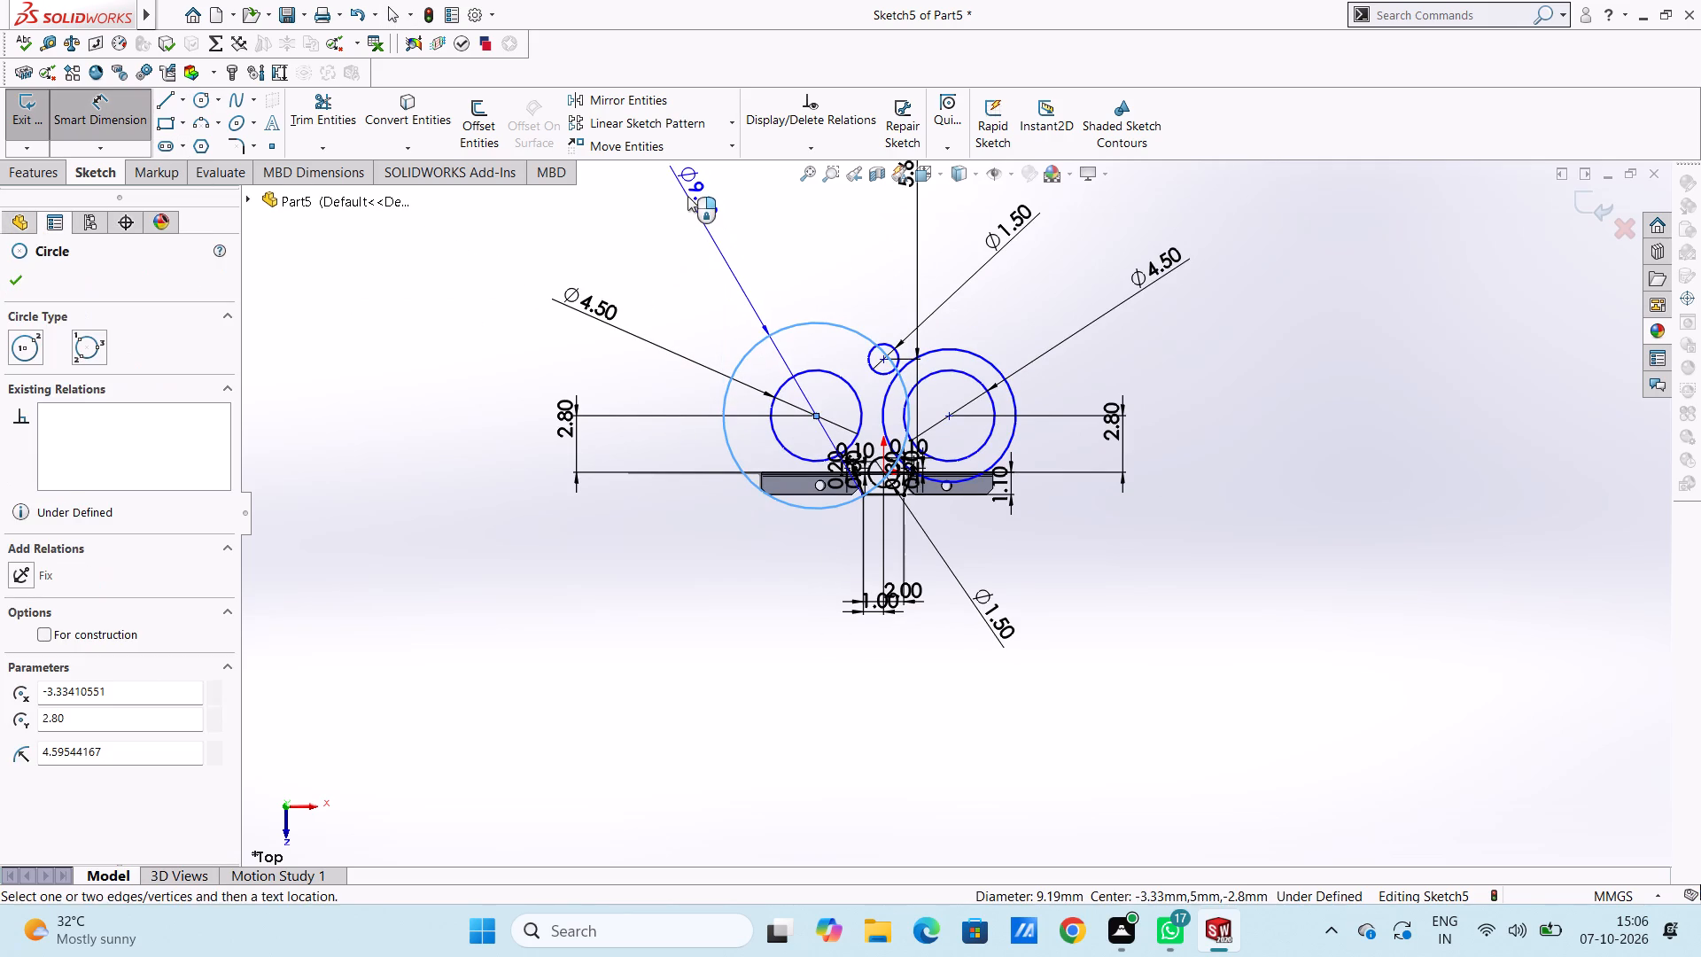
left_click(687, 196)
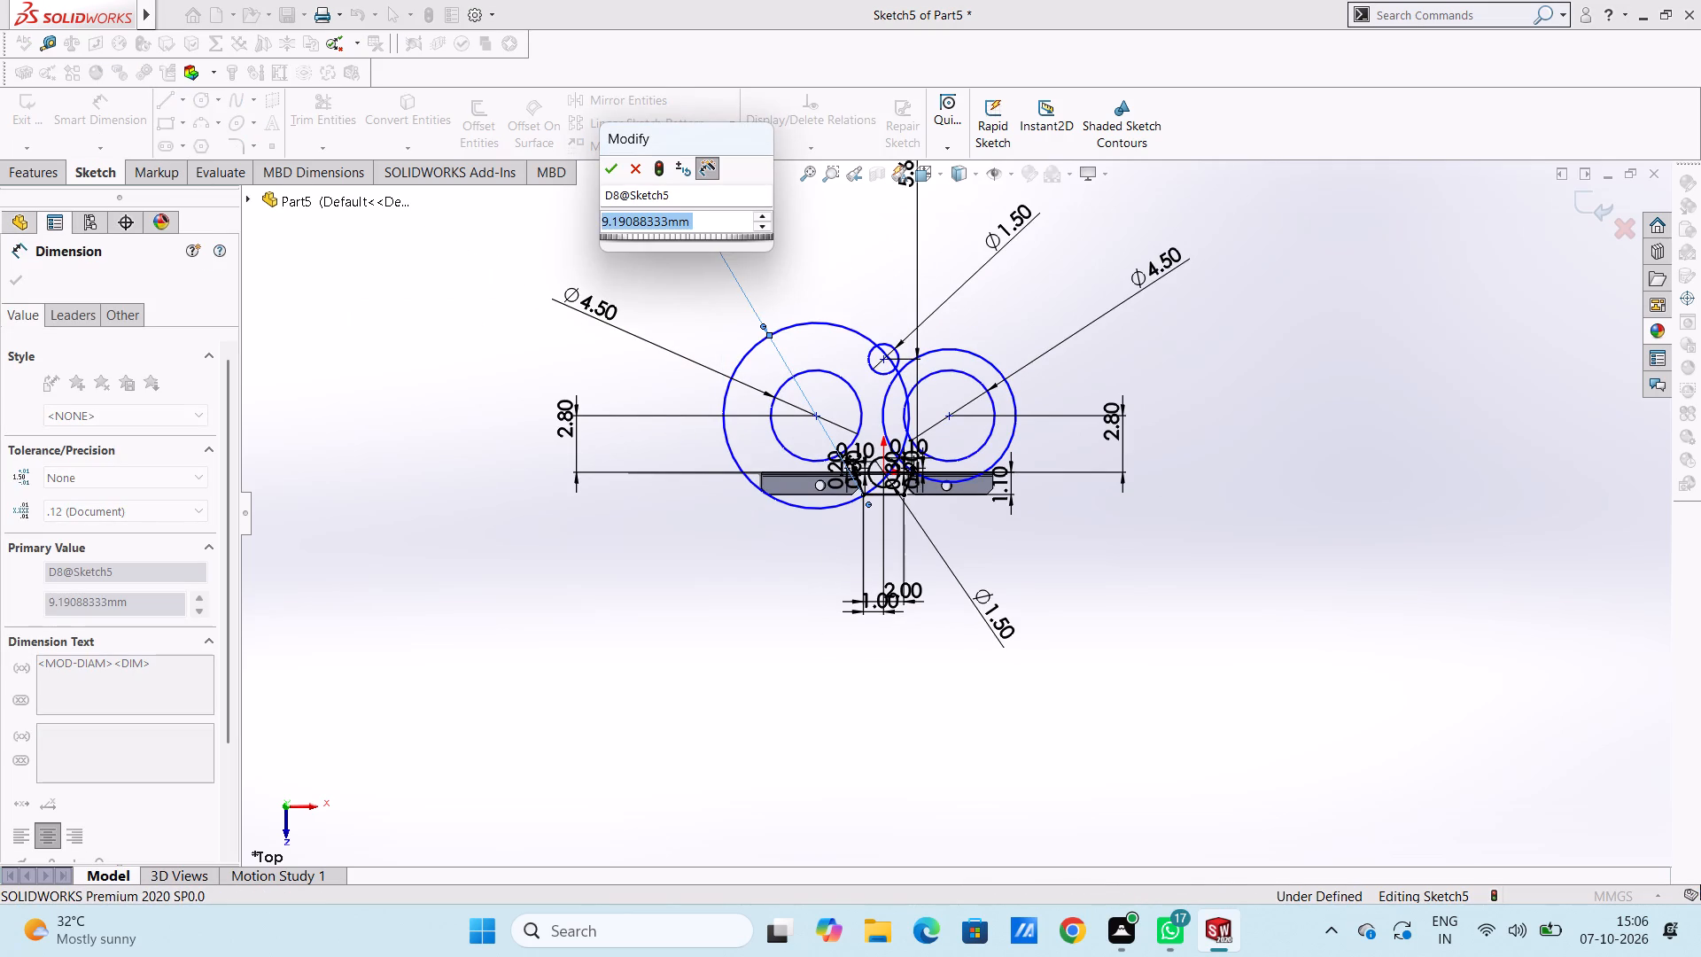
key("6")
key("Return")
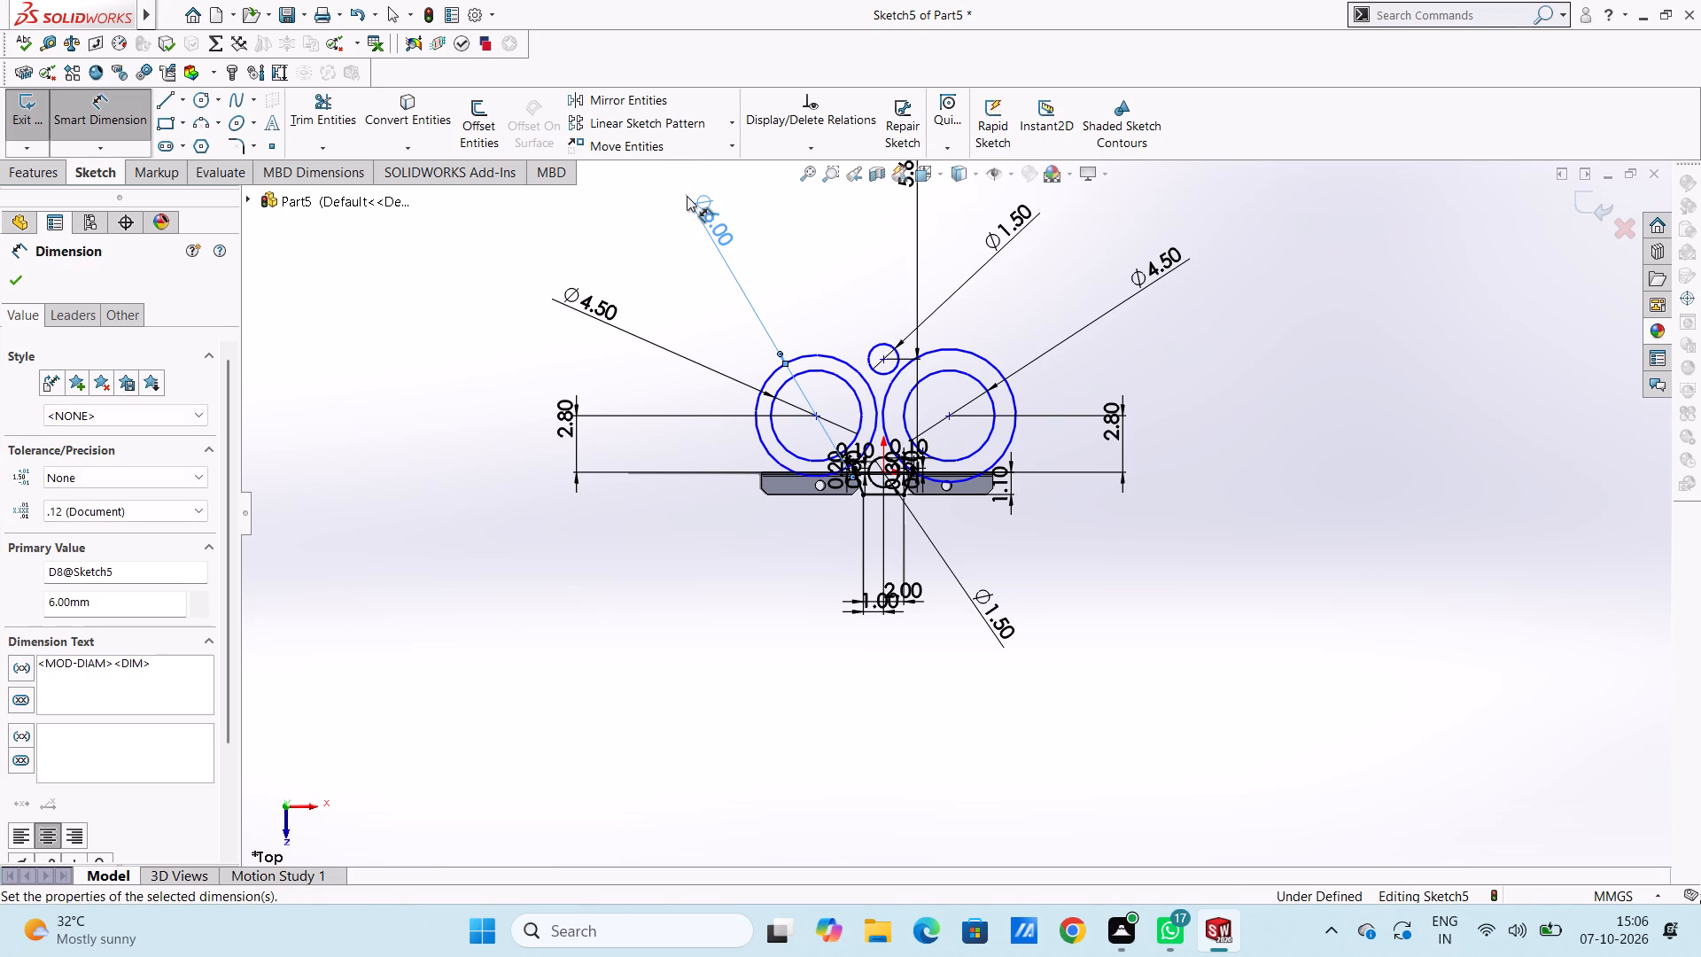
left_click(681, 312)
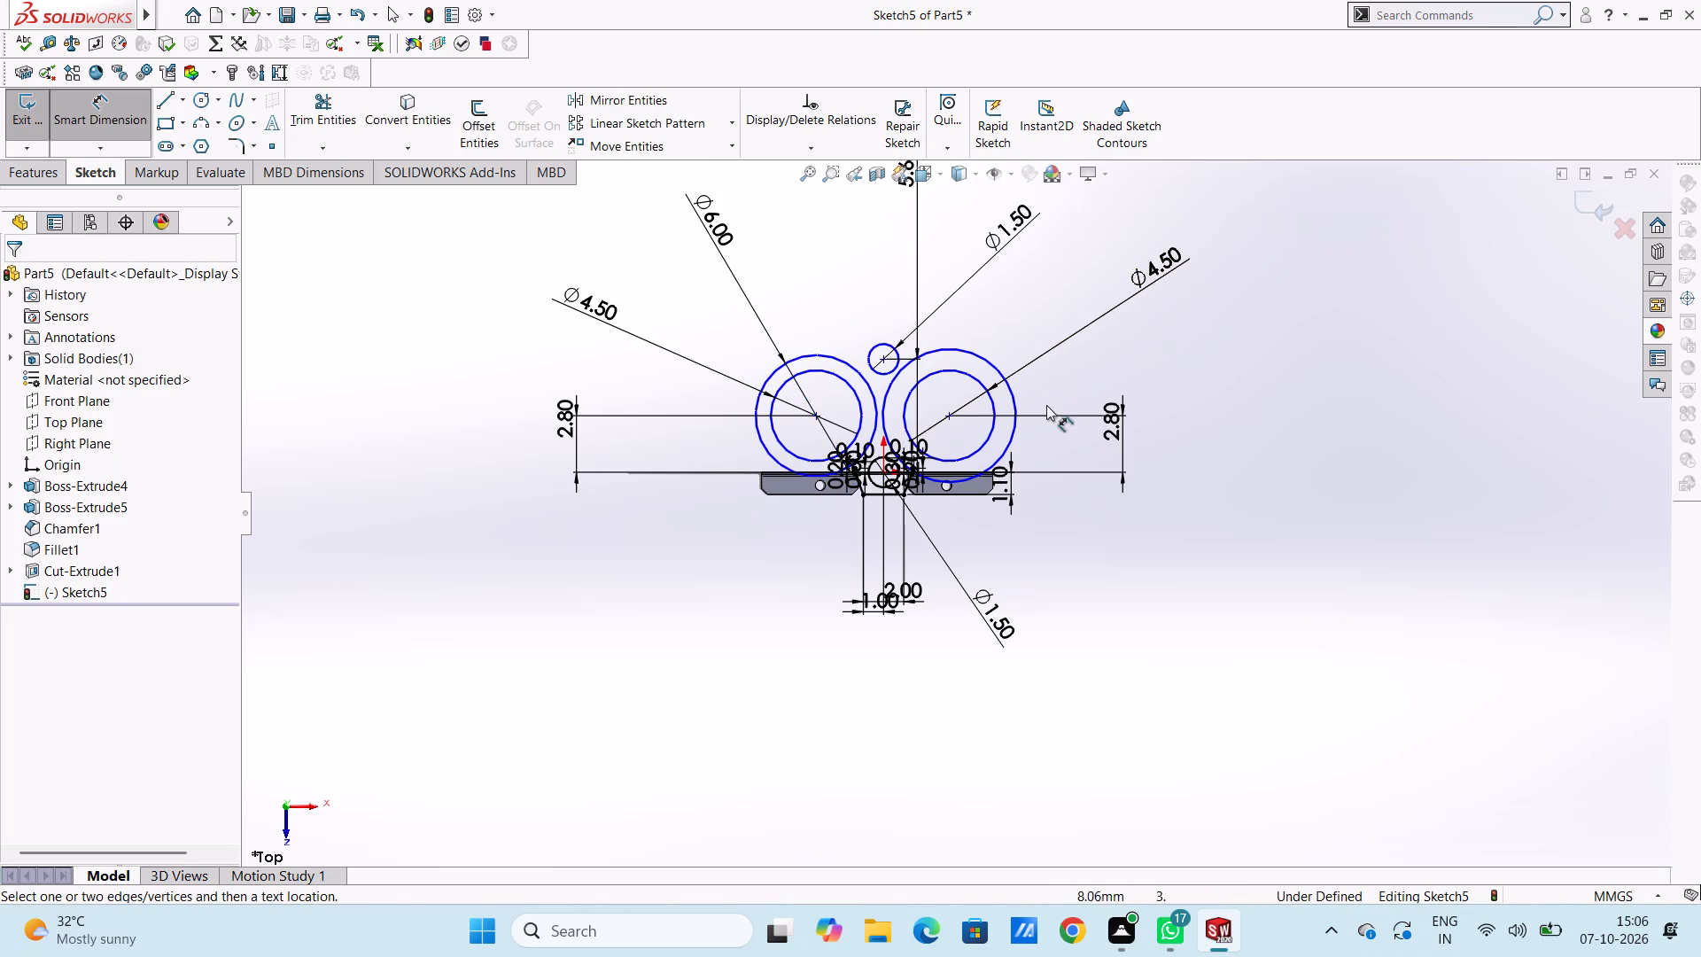
left_click(1014, 403)
left_click(1369, 261)
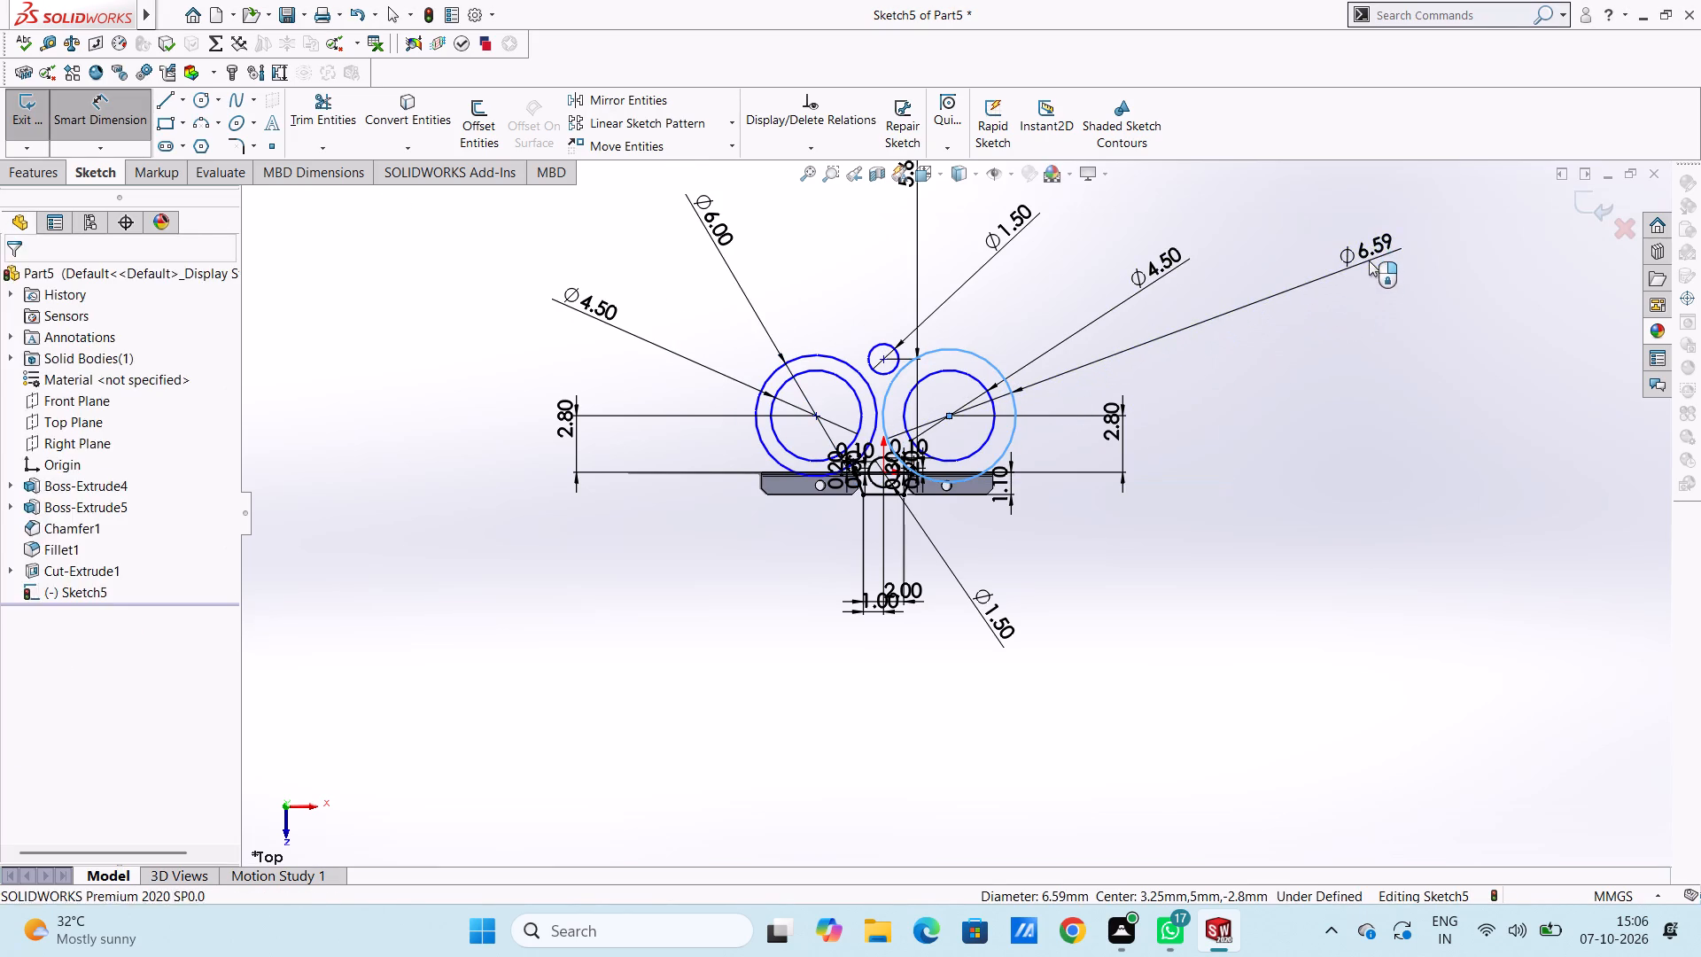
type("6.5")
key("Return")
left_click(1319, 399)
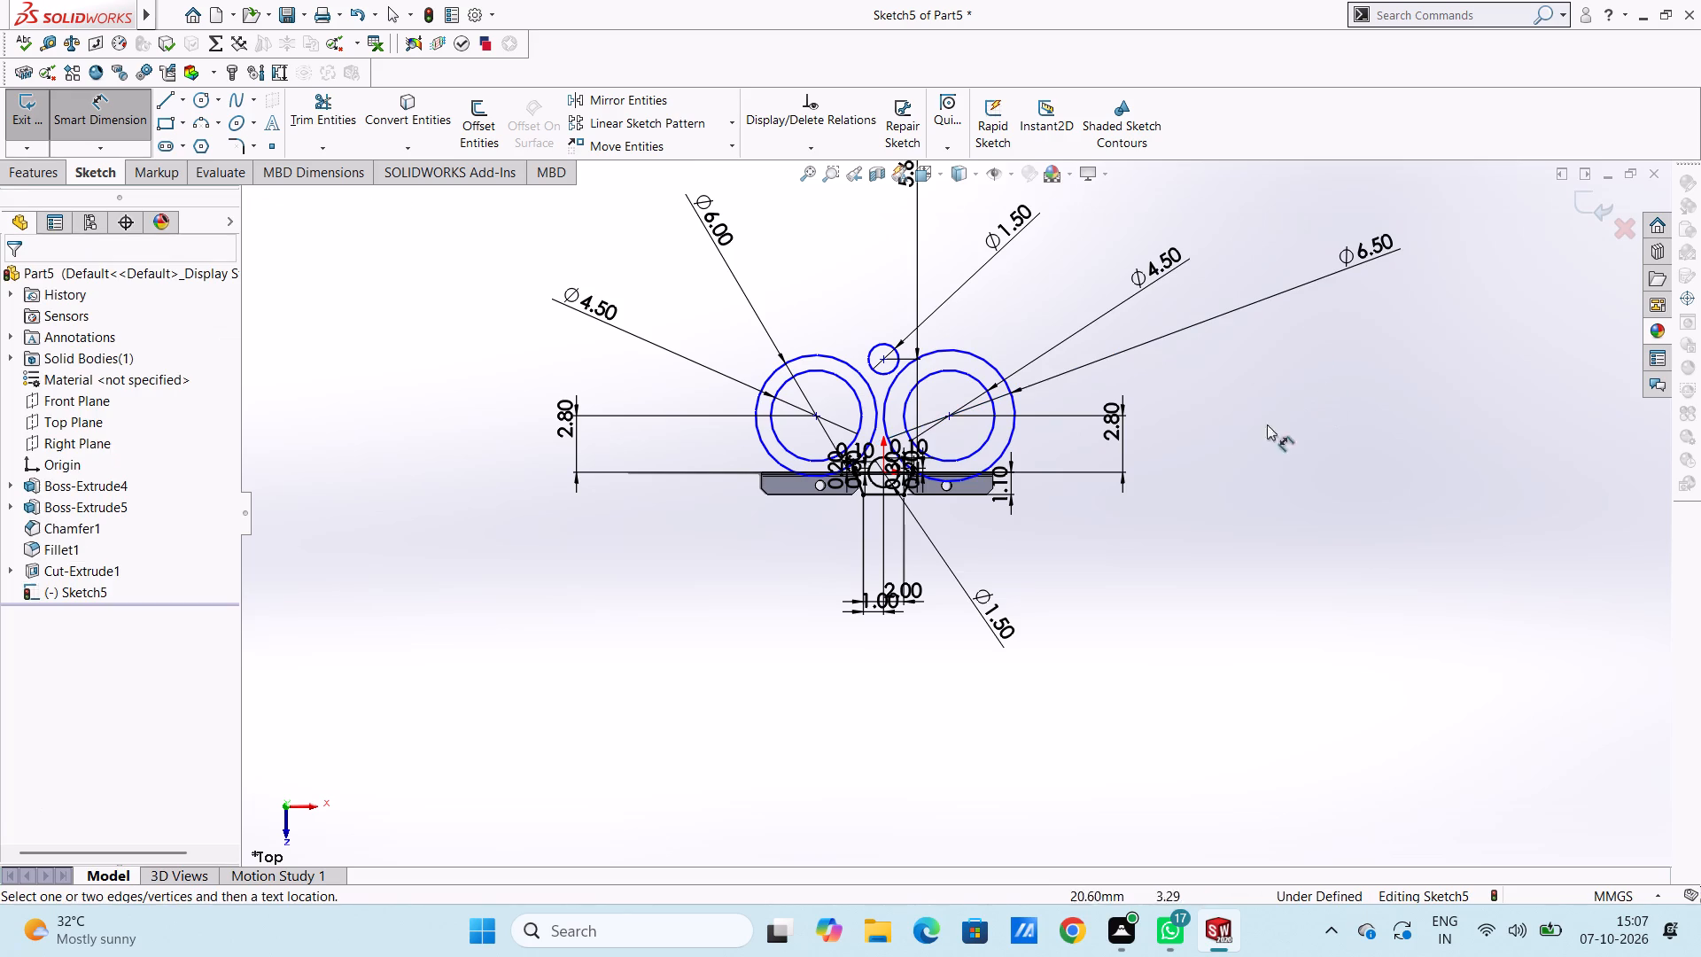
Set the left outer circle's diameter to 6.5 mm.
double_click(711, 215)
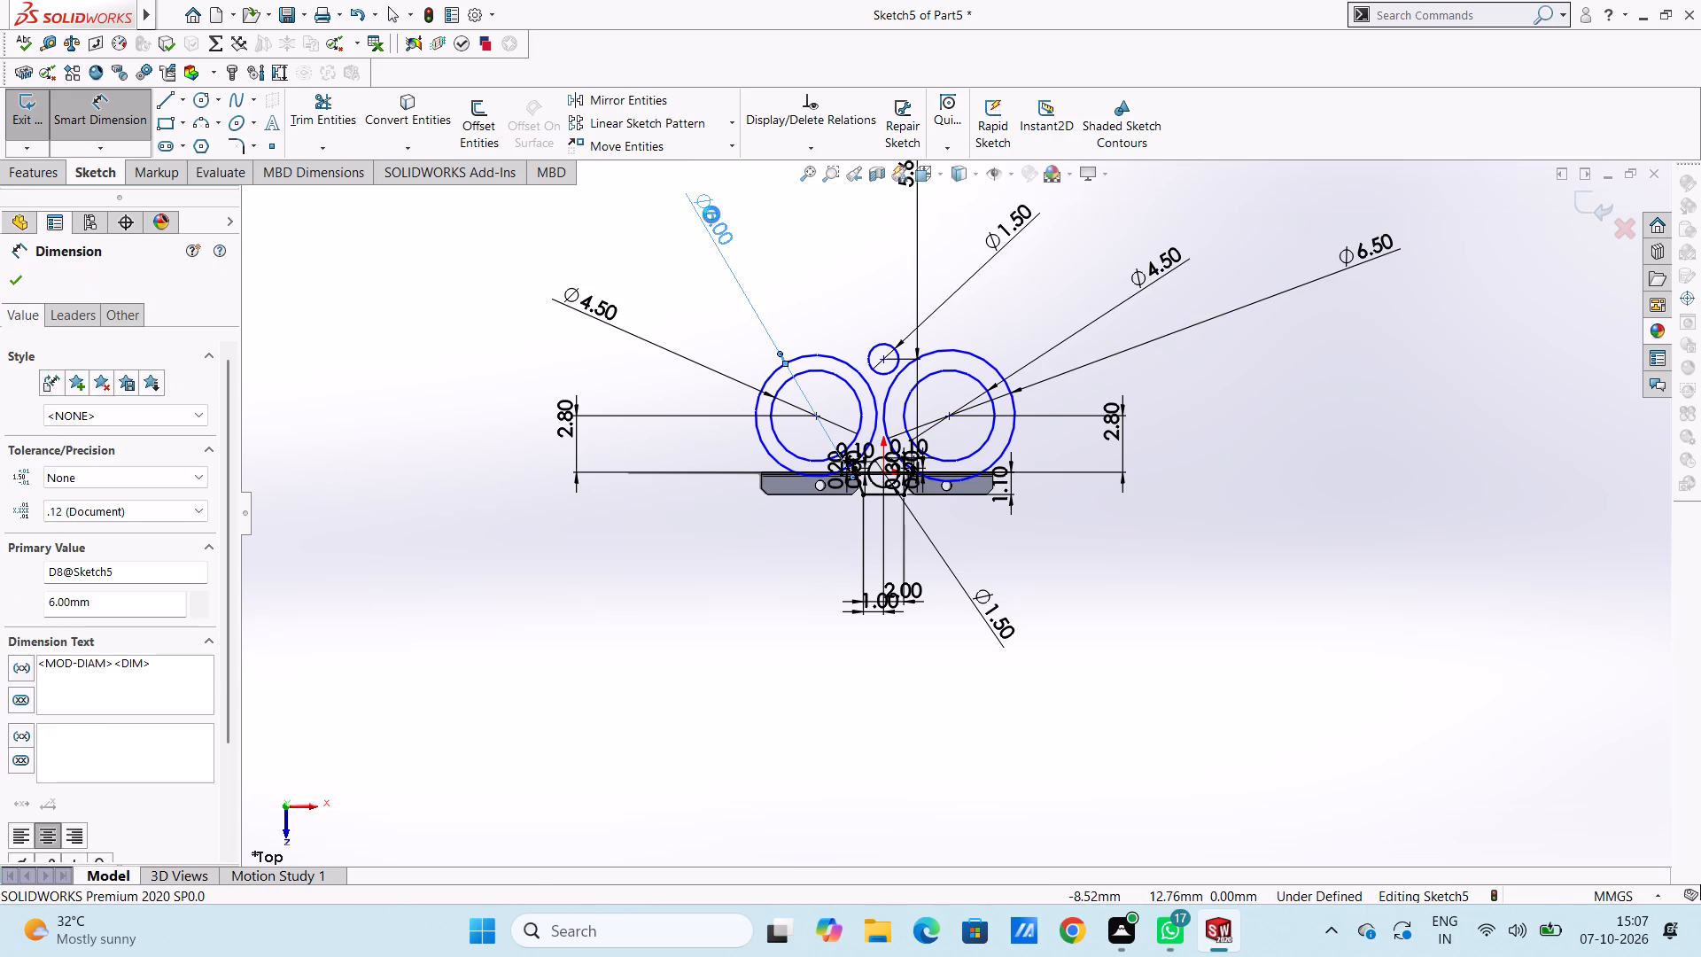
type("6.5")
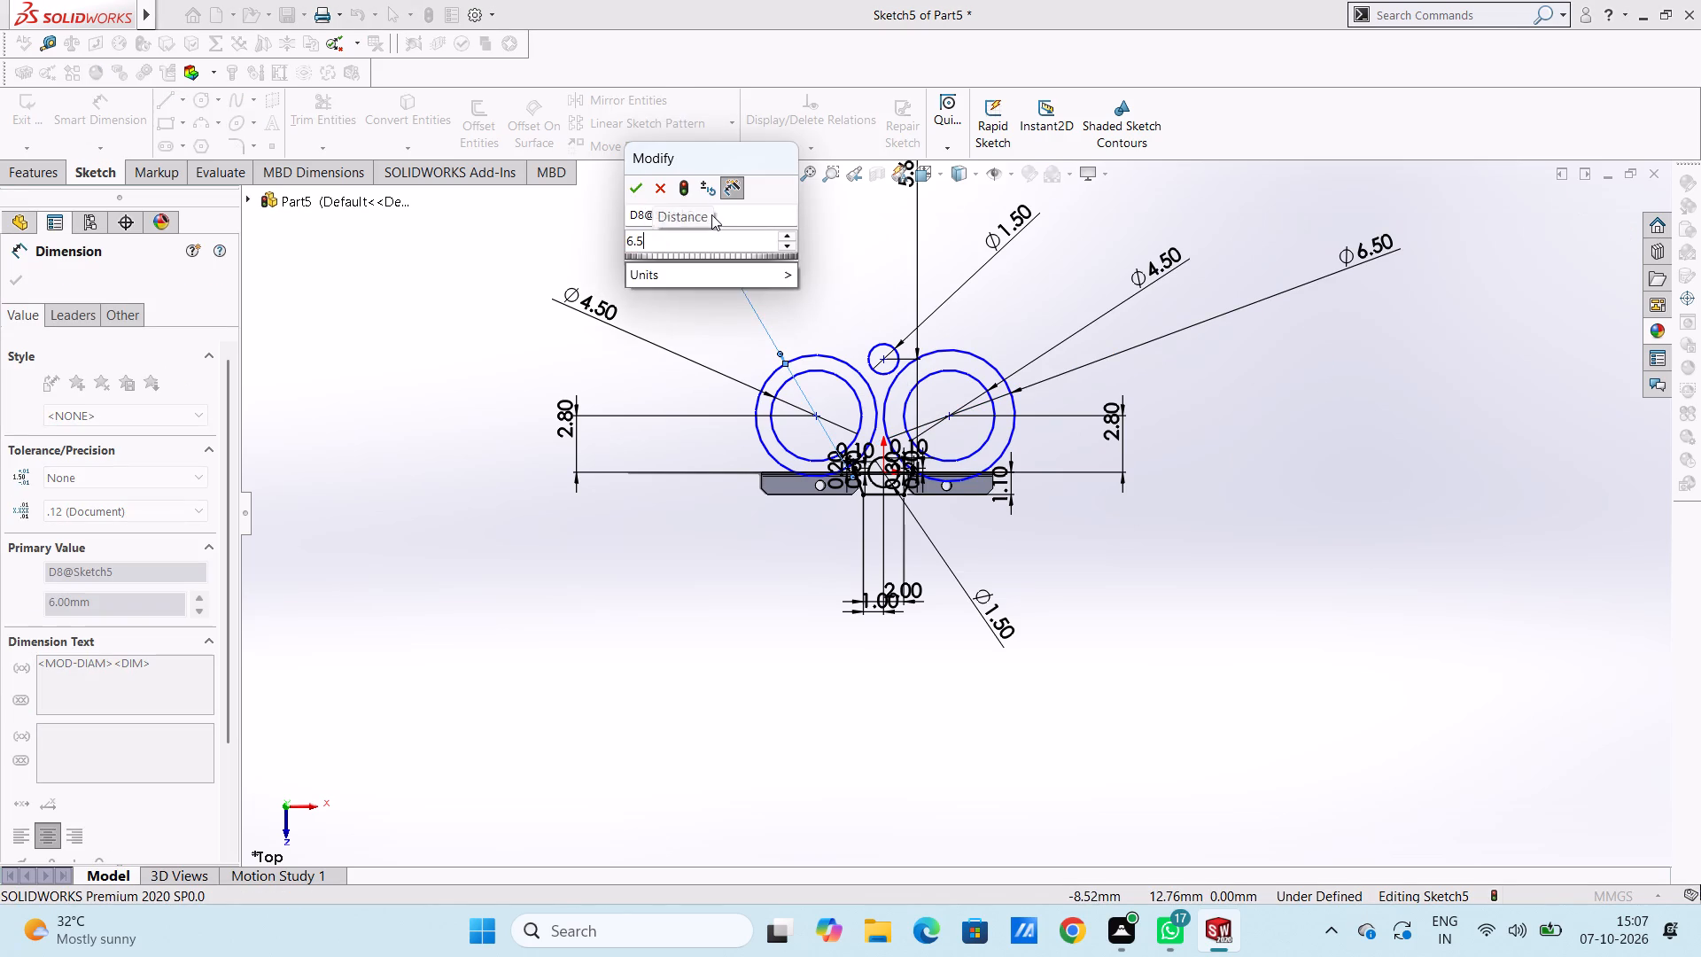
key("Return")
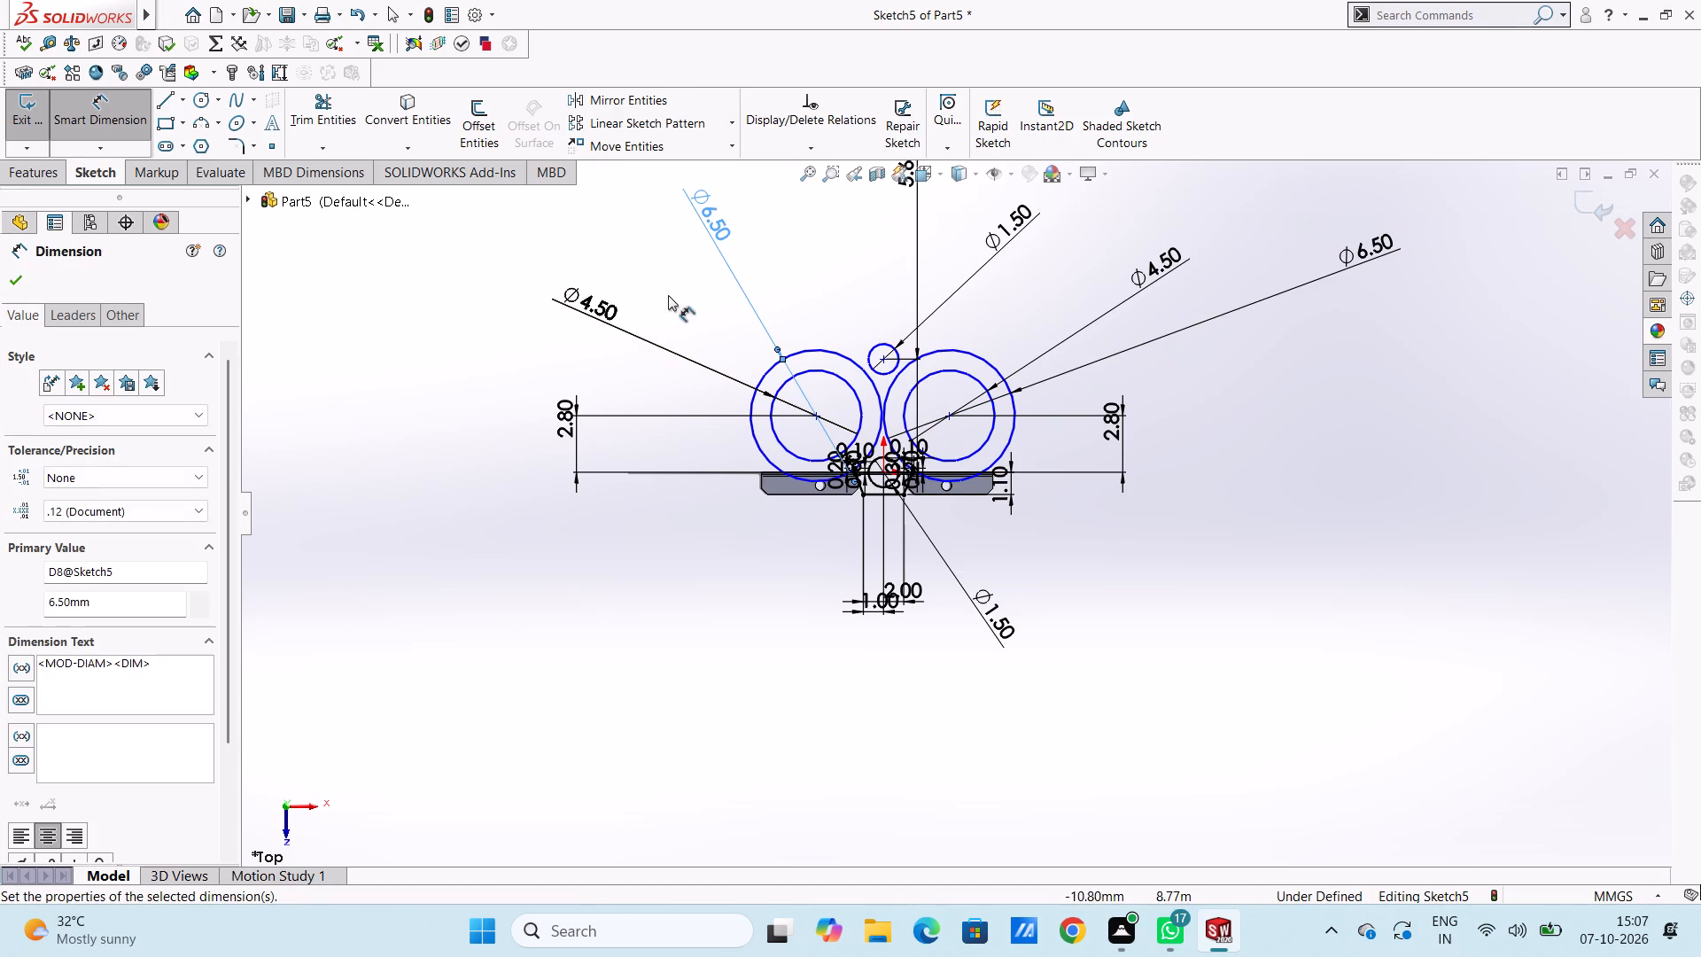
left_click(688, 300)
Draw a 6.75 mm horizontal line leftward from between the large circles, and a 13.5 mm horizontal line from its left end across both circles.
scroll(871, 533, "down", 3)
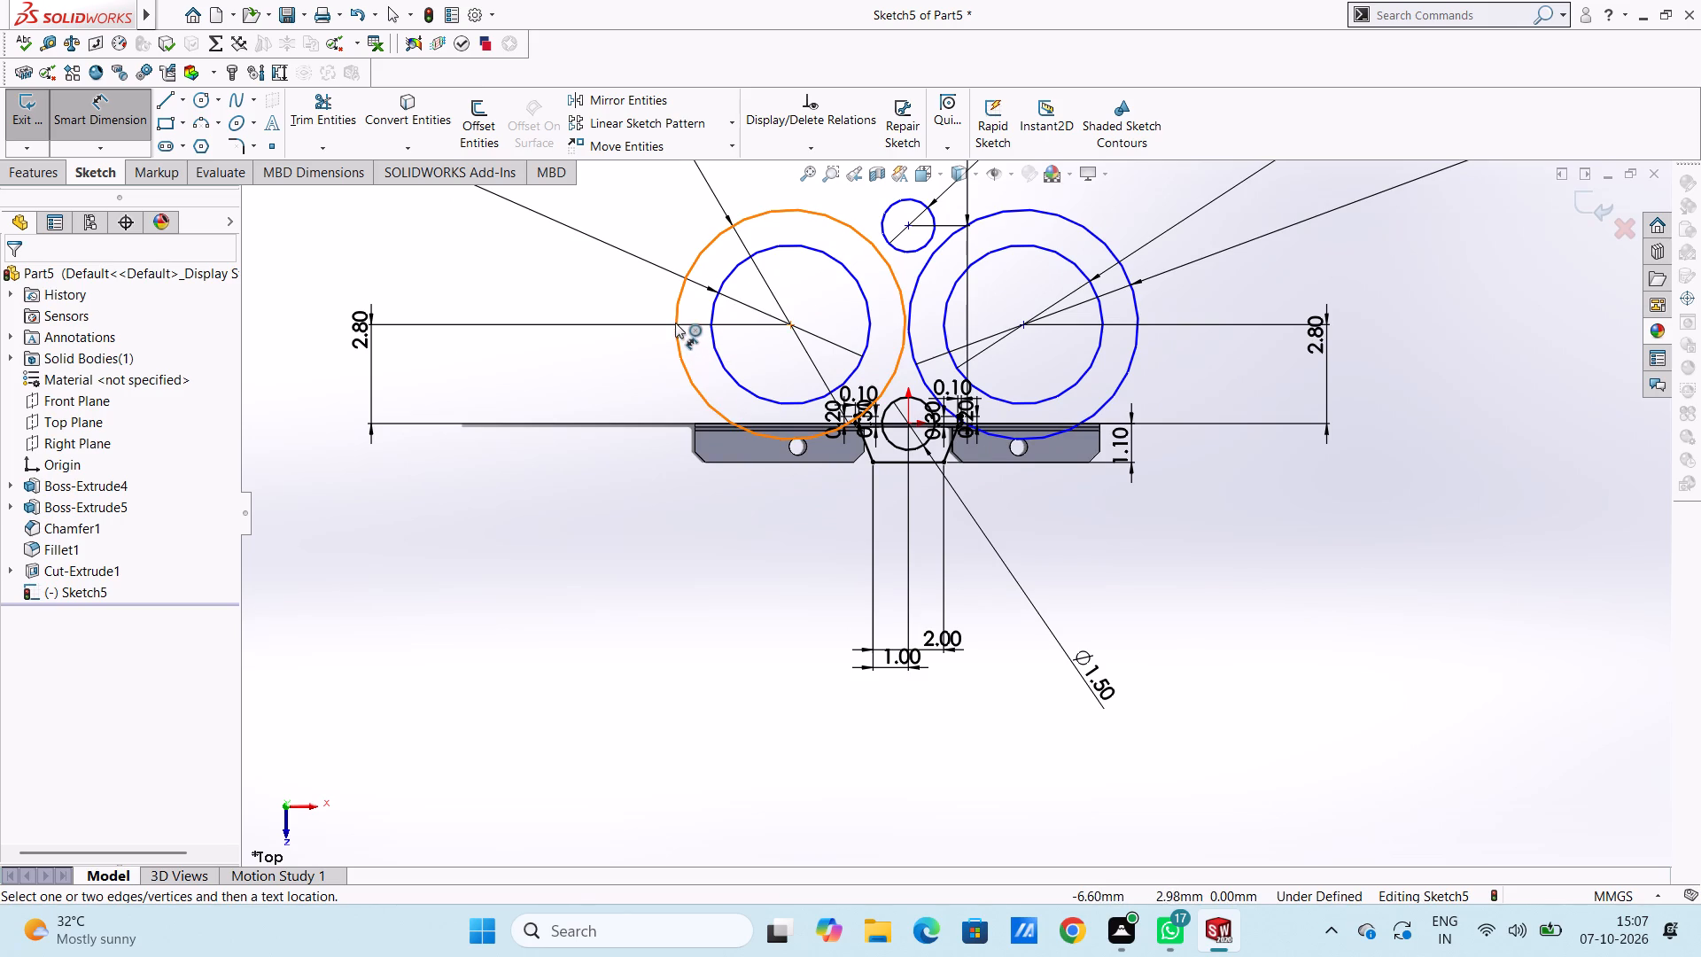
left_click(173, 101)
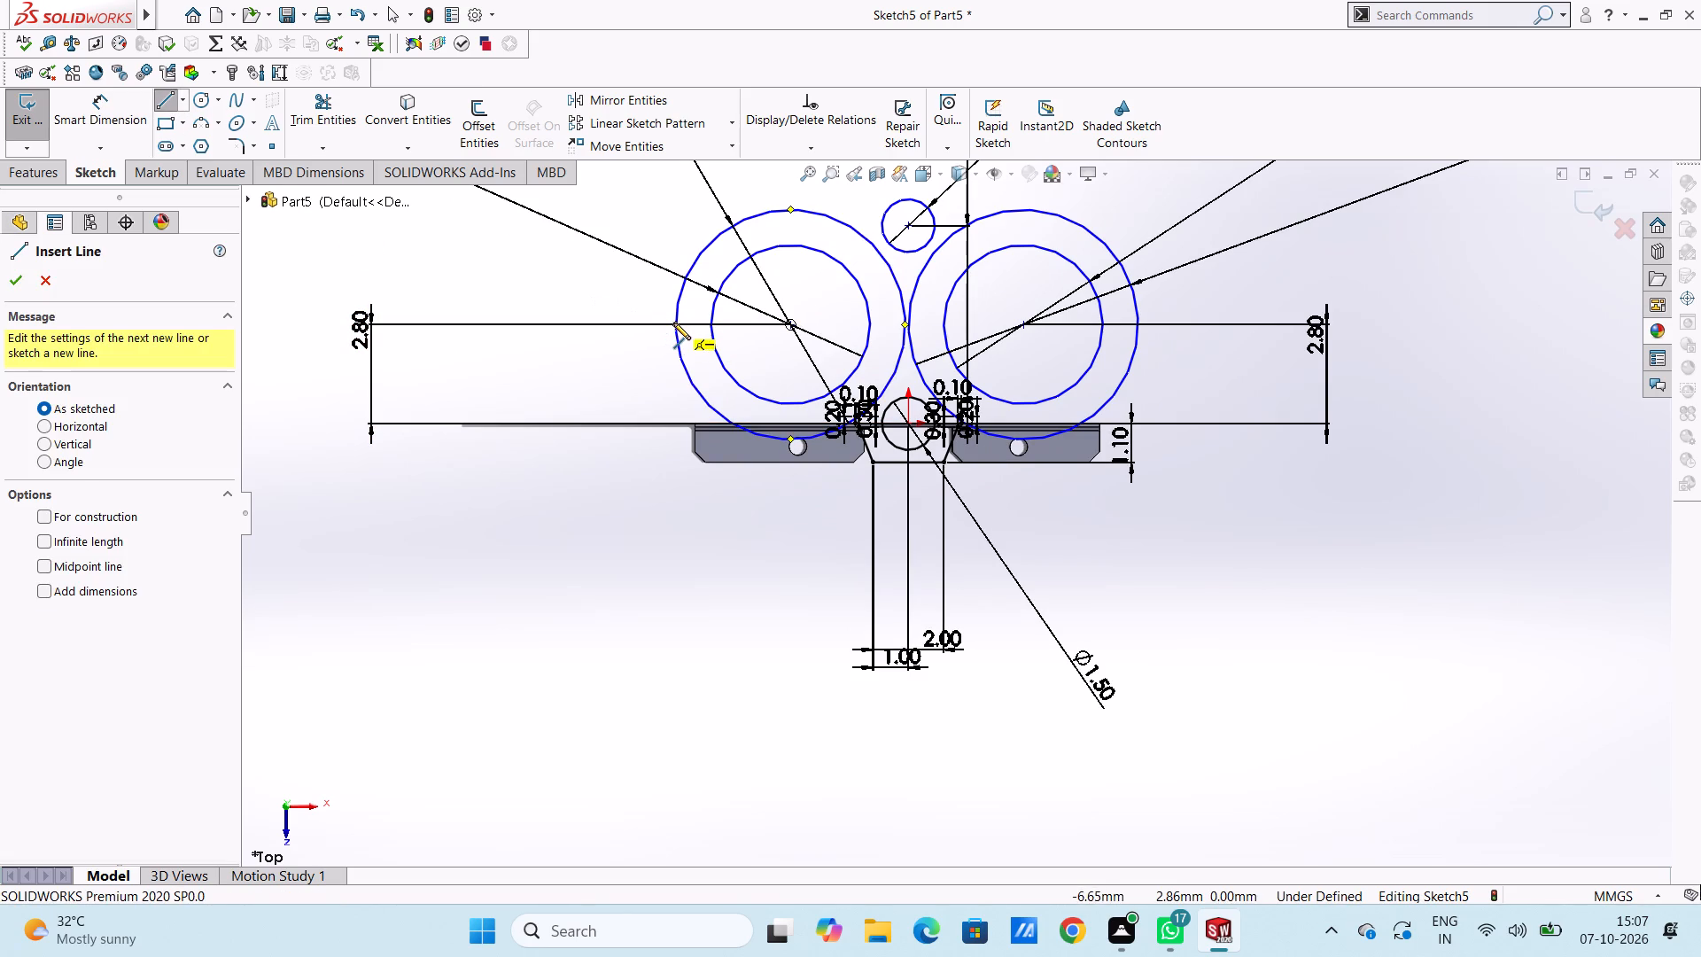
left_click(907, 324)
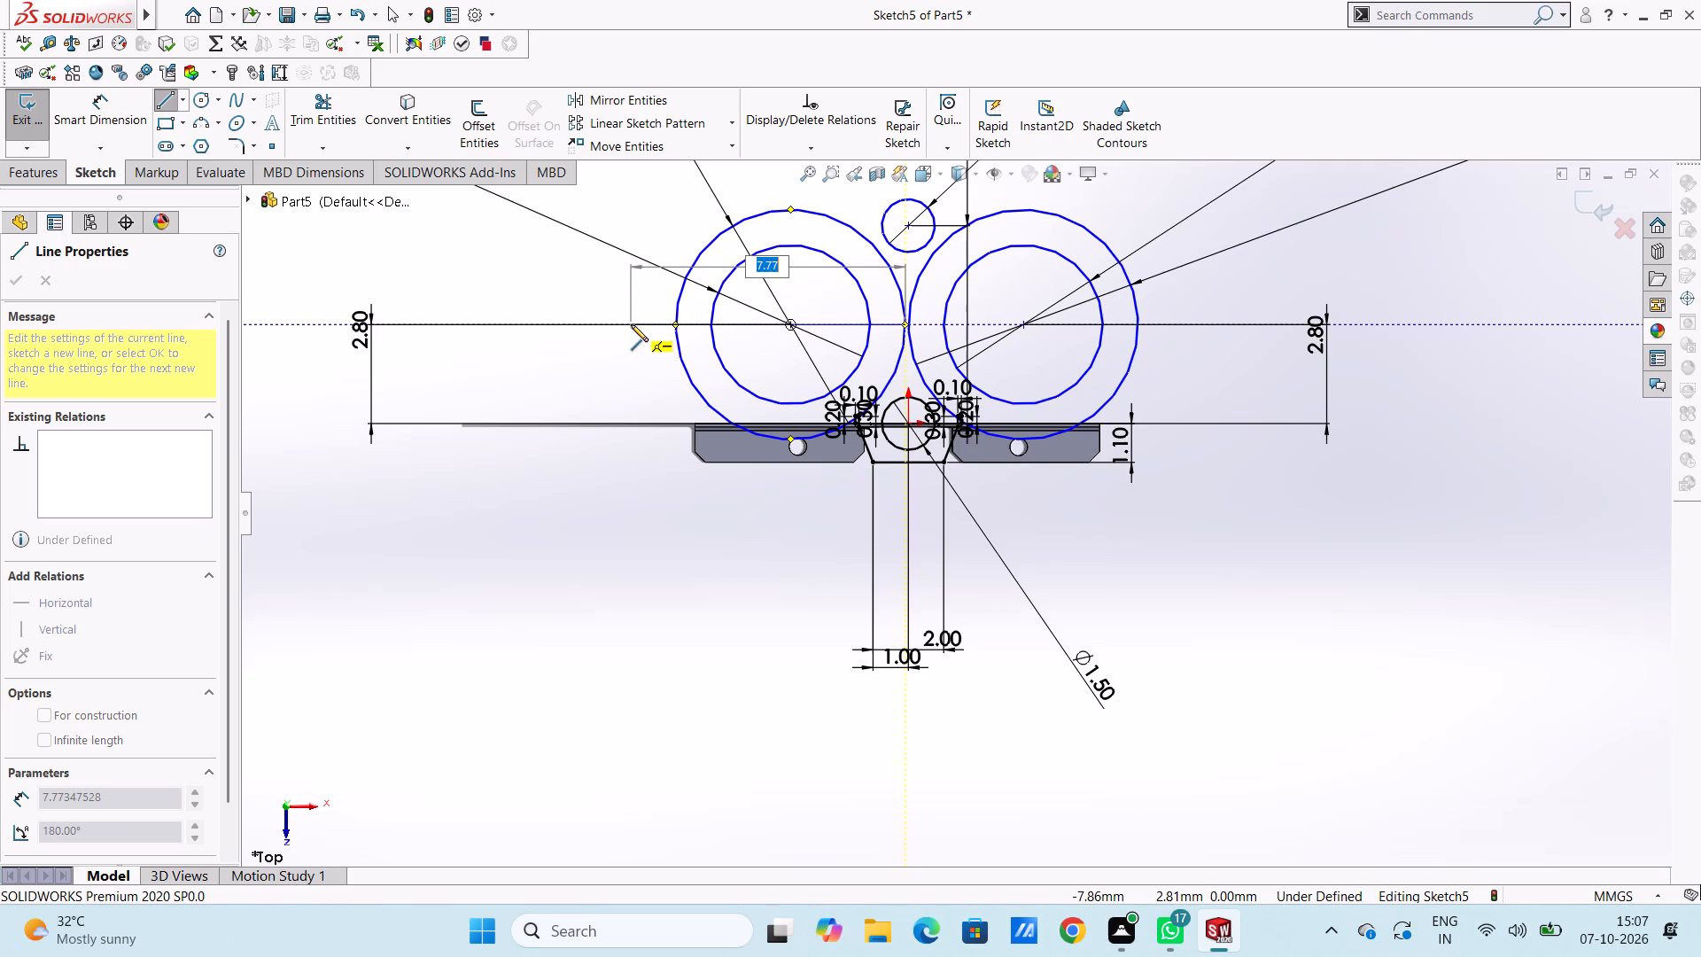
type("6.5")
key("BackSpace")
key("7")
key("5")
key("Return")
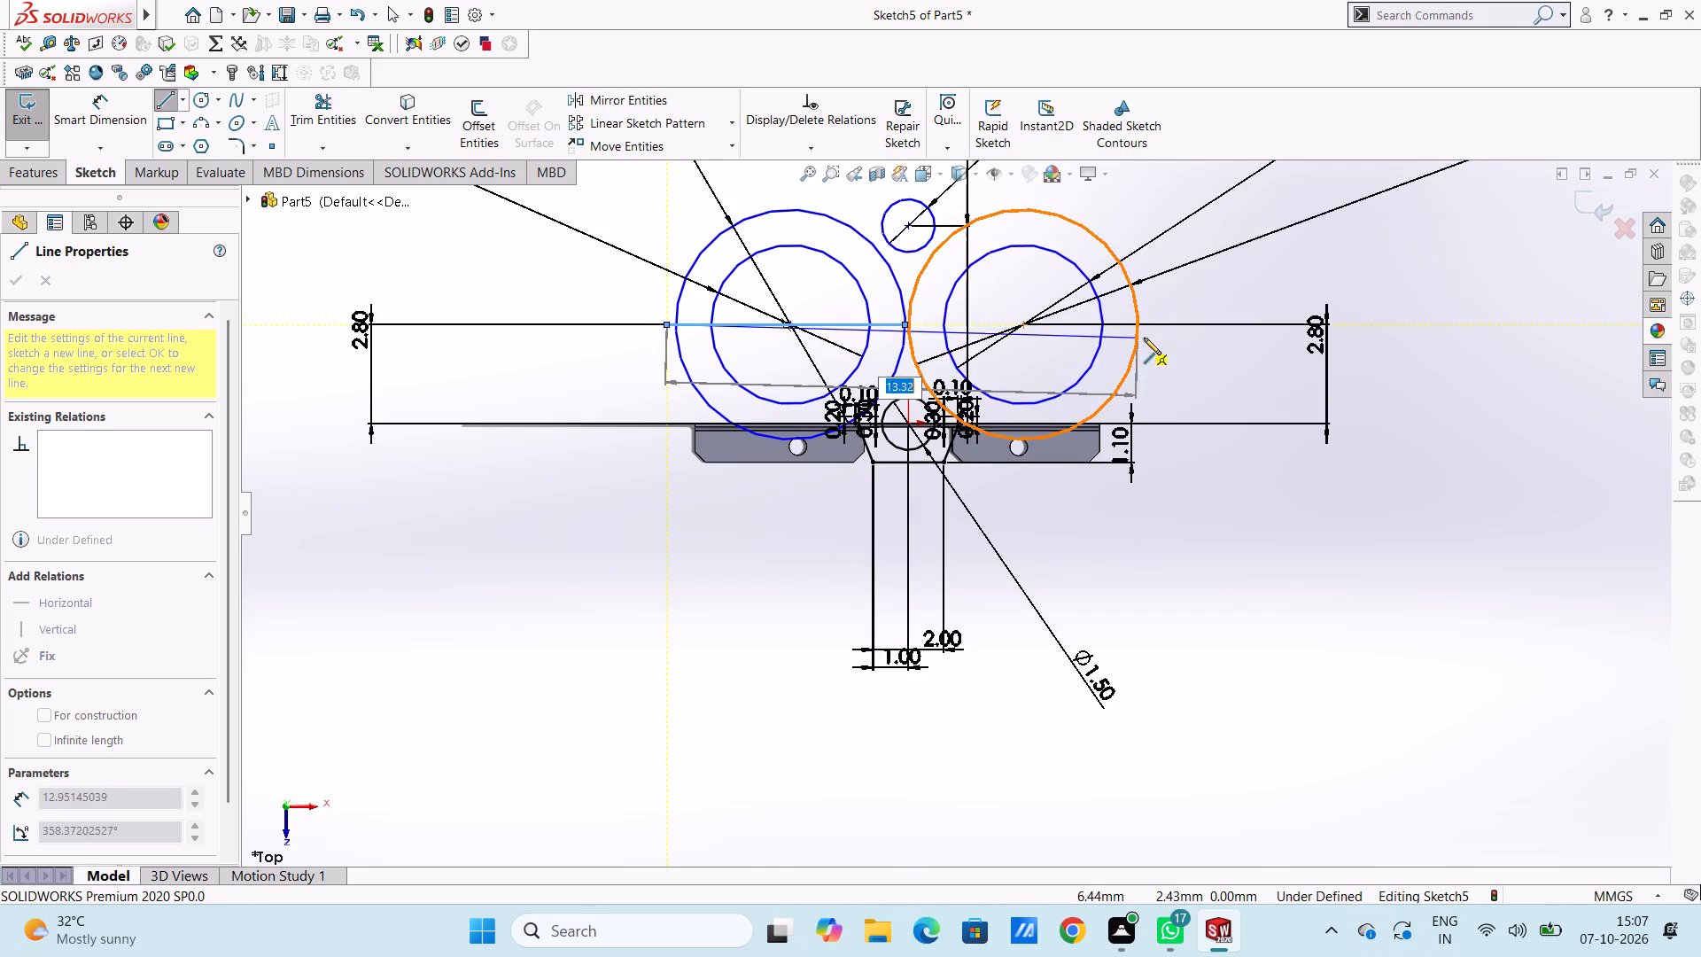
type("13.5")
key("Return")
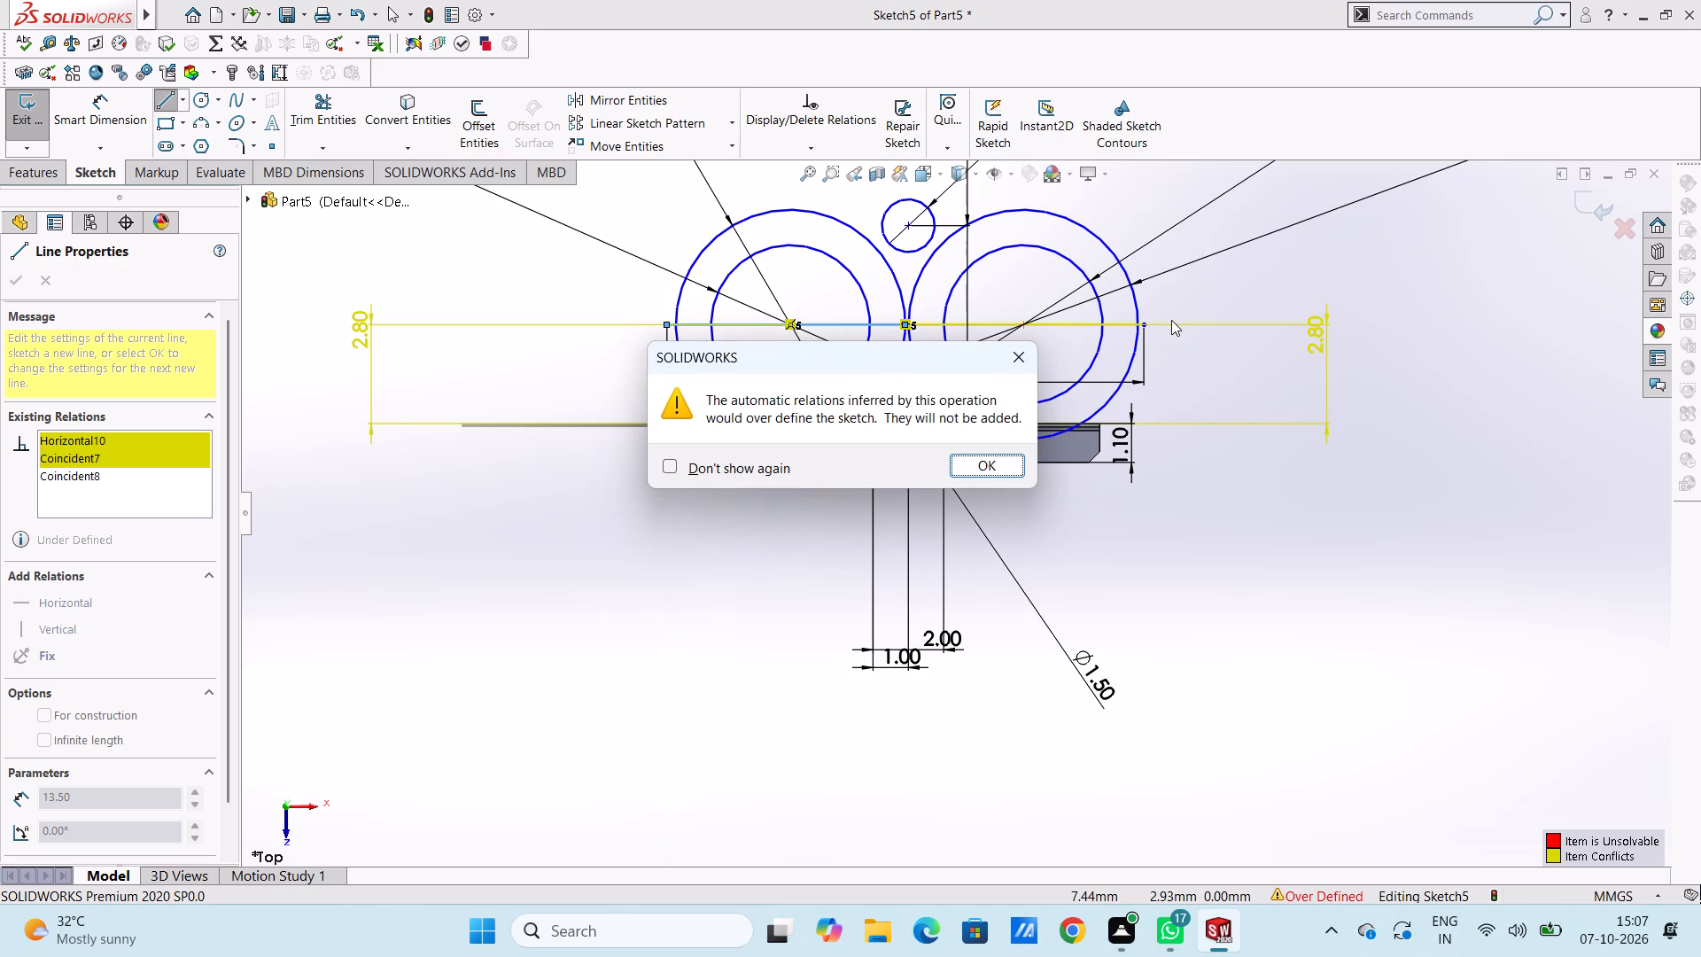
left_click(1172, 368)
left_click(1006, 363)
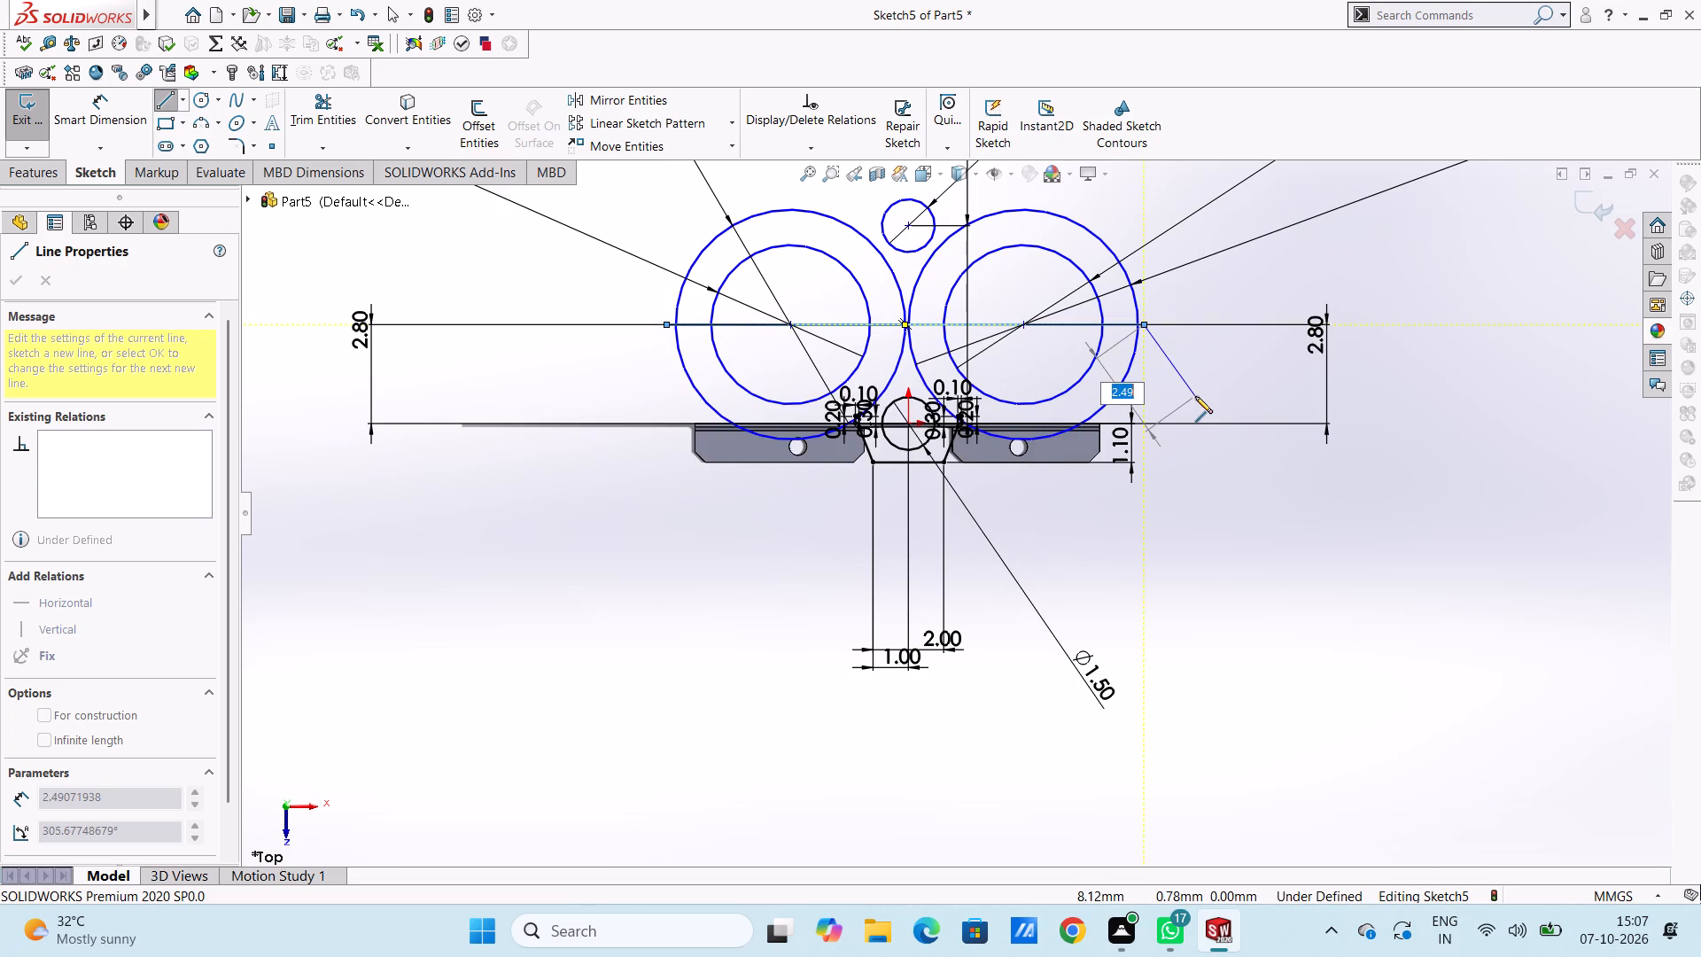
key("Escape")
key("Escape")
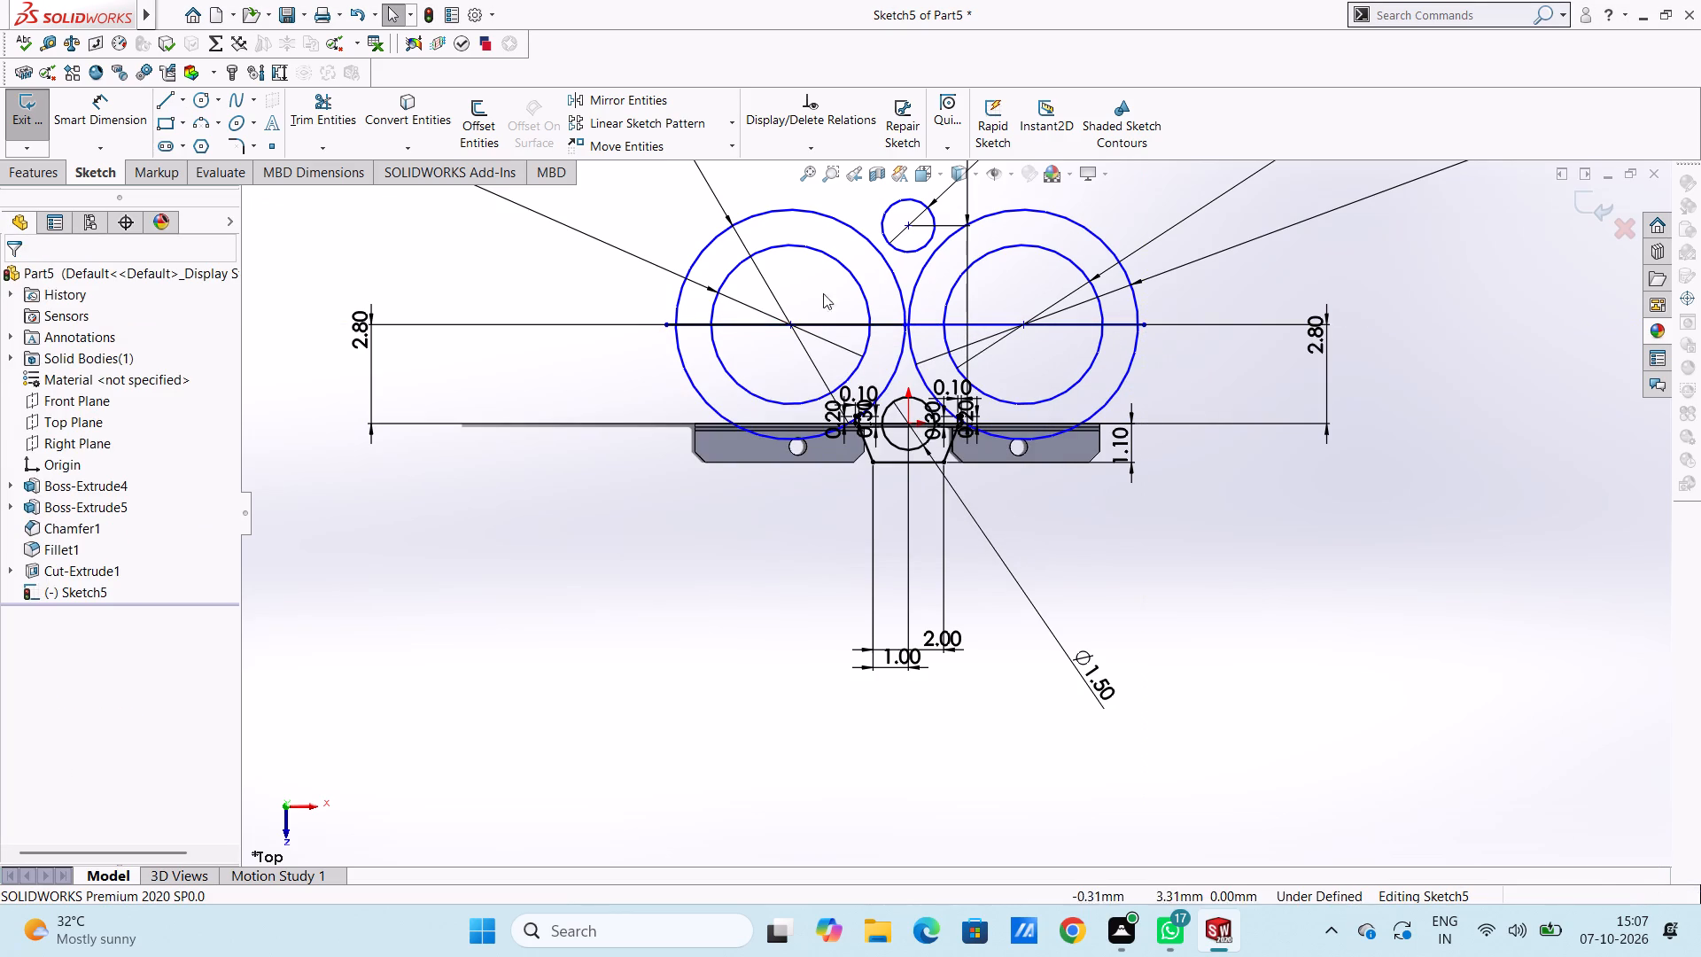
Delete the 6.75 mm horizontal line overlapping the longer line through the circle centres.
left_click(755, 326)
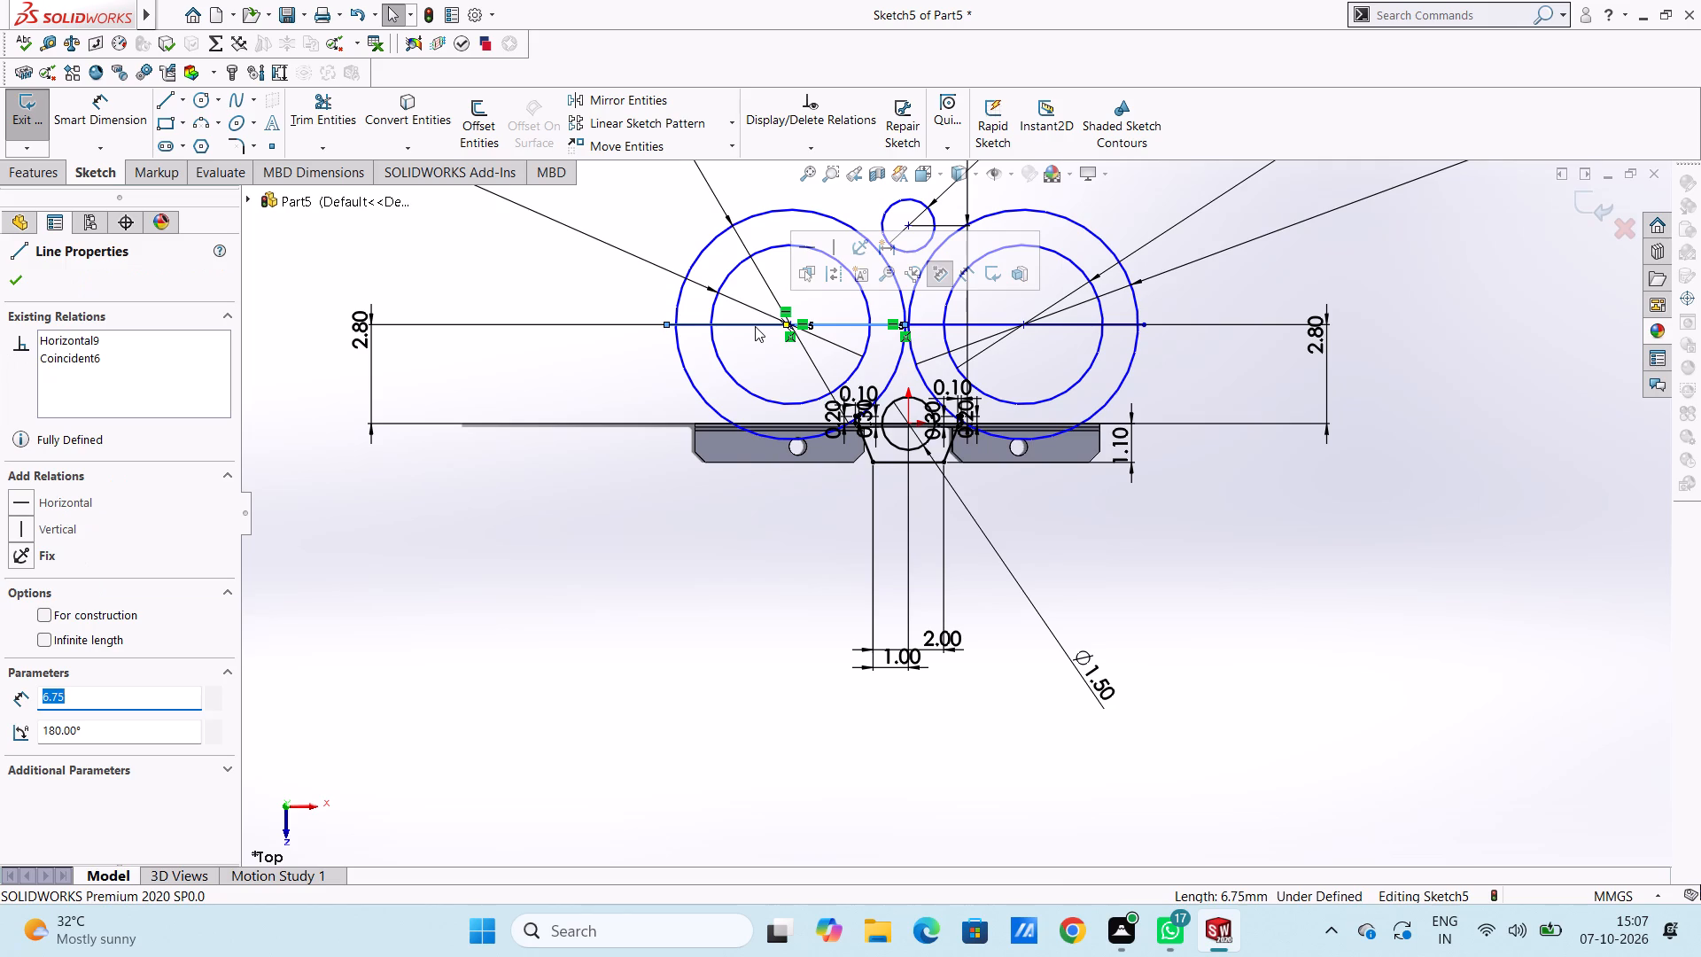
key("Delete")
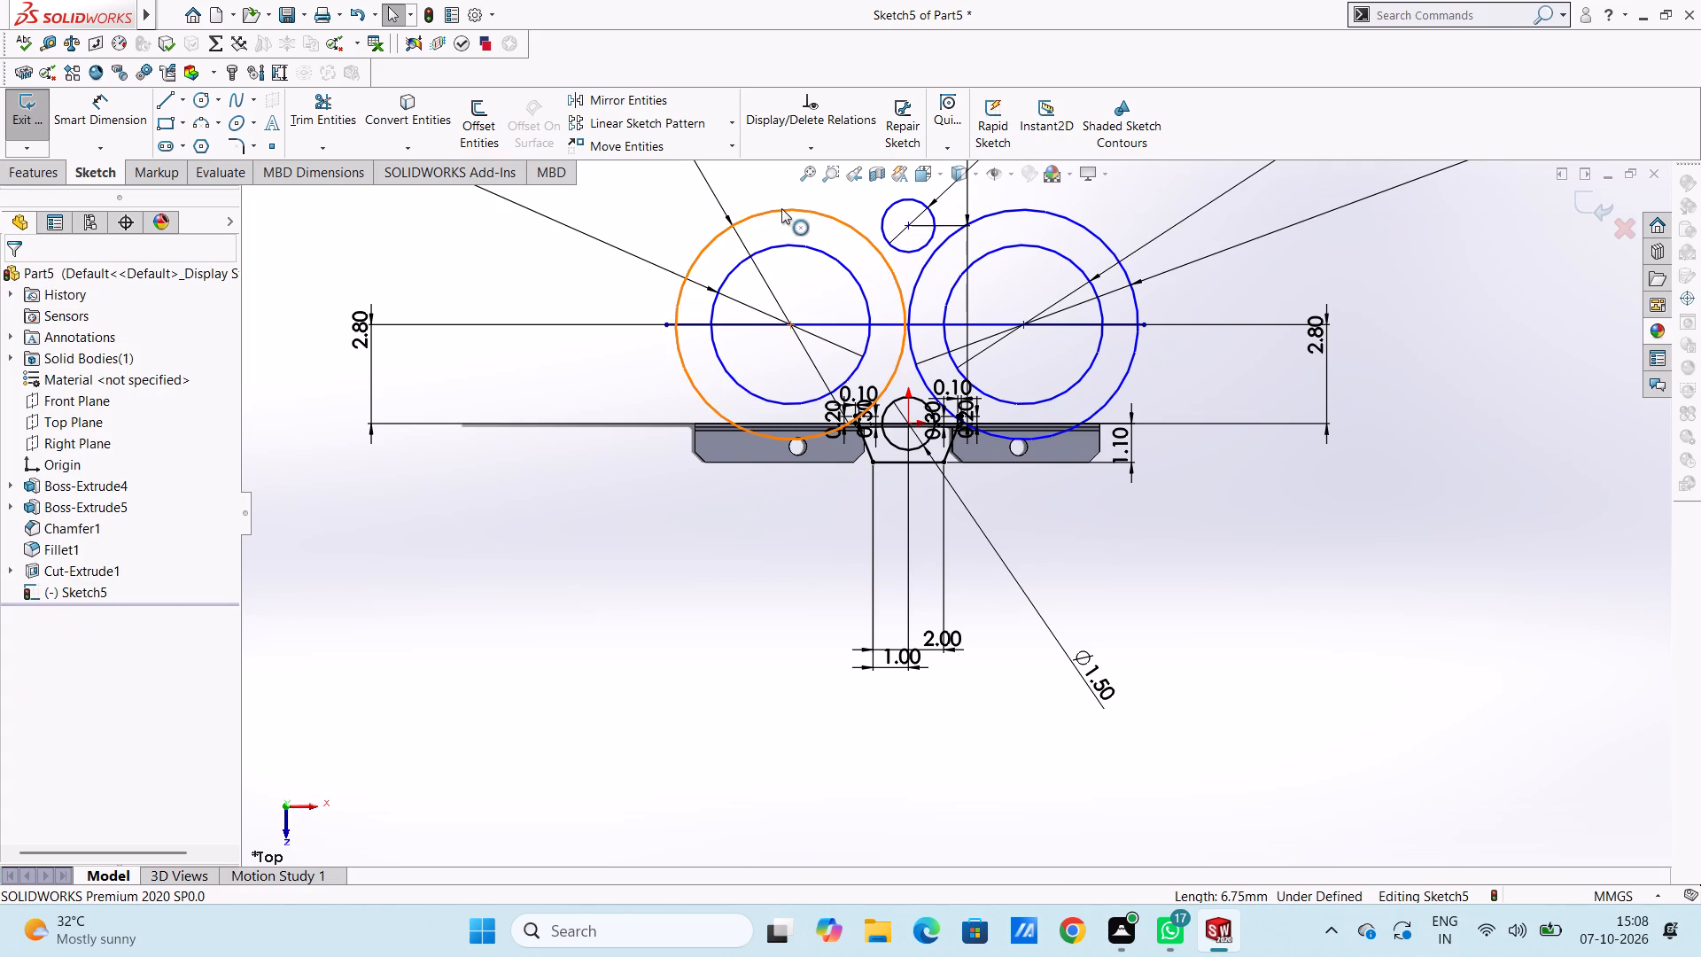
Delete the left 6.5 mm outer circle together with its diameter dimension.
left_click(781, 208)
key("Delete")
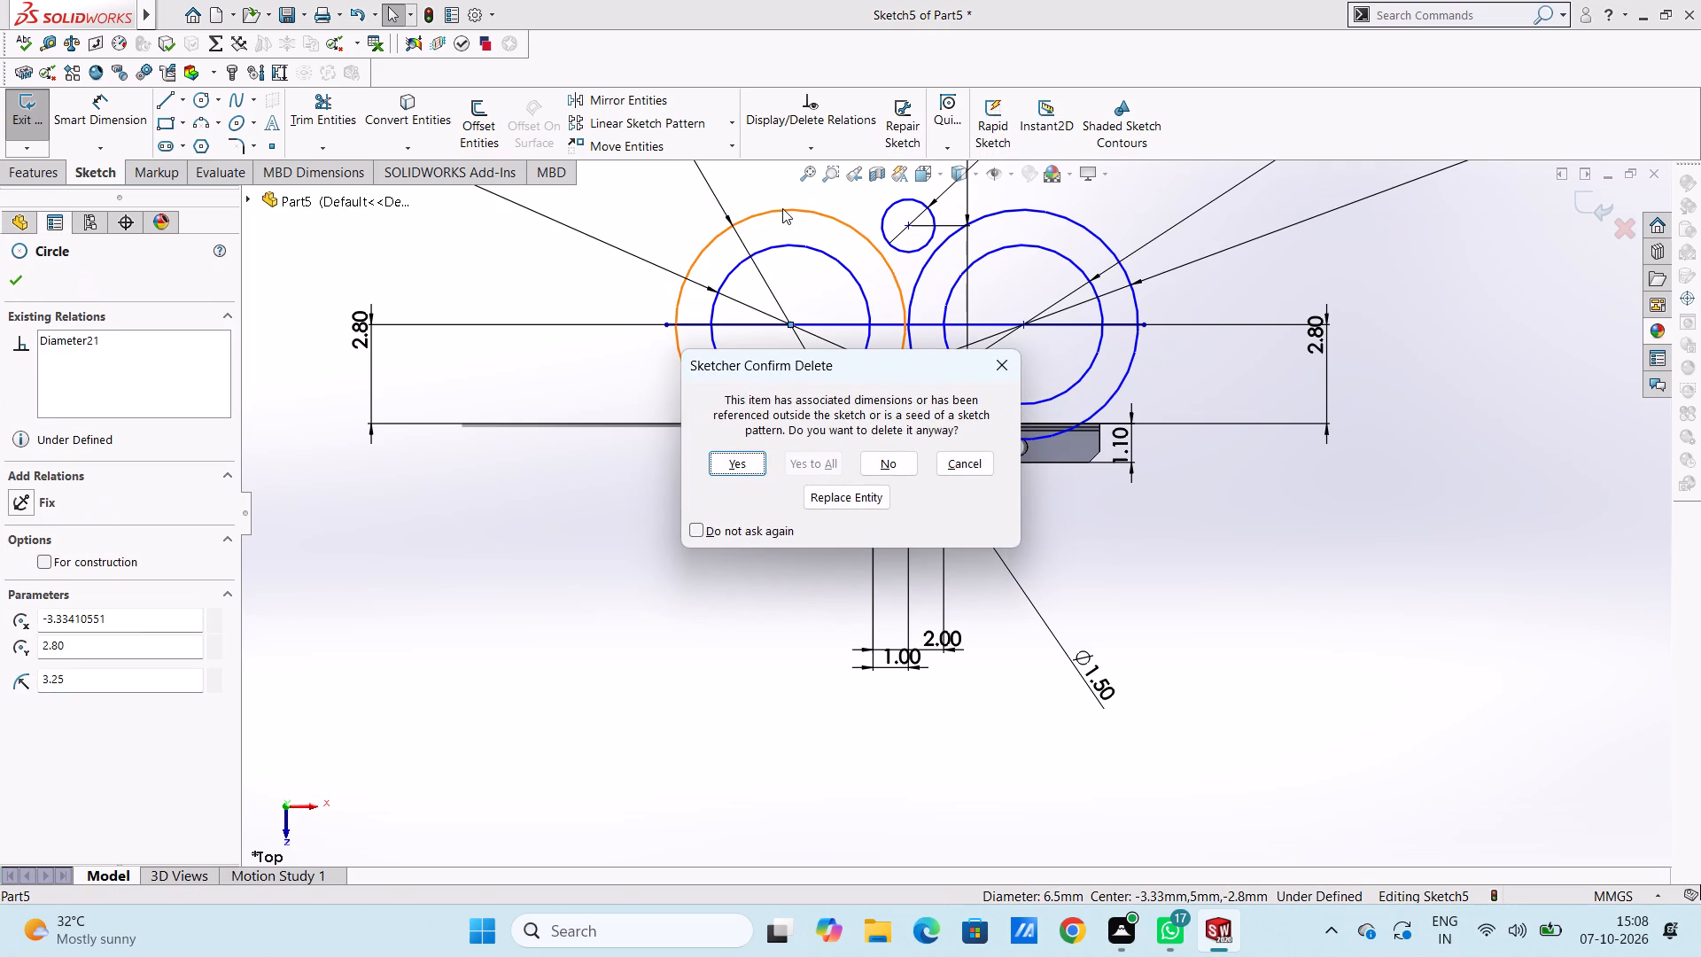
left_click(718, 466)
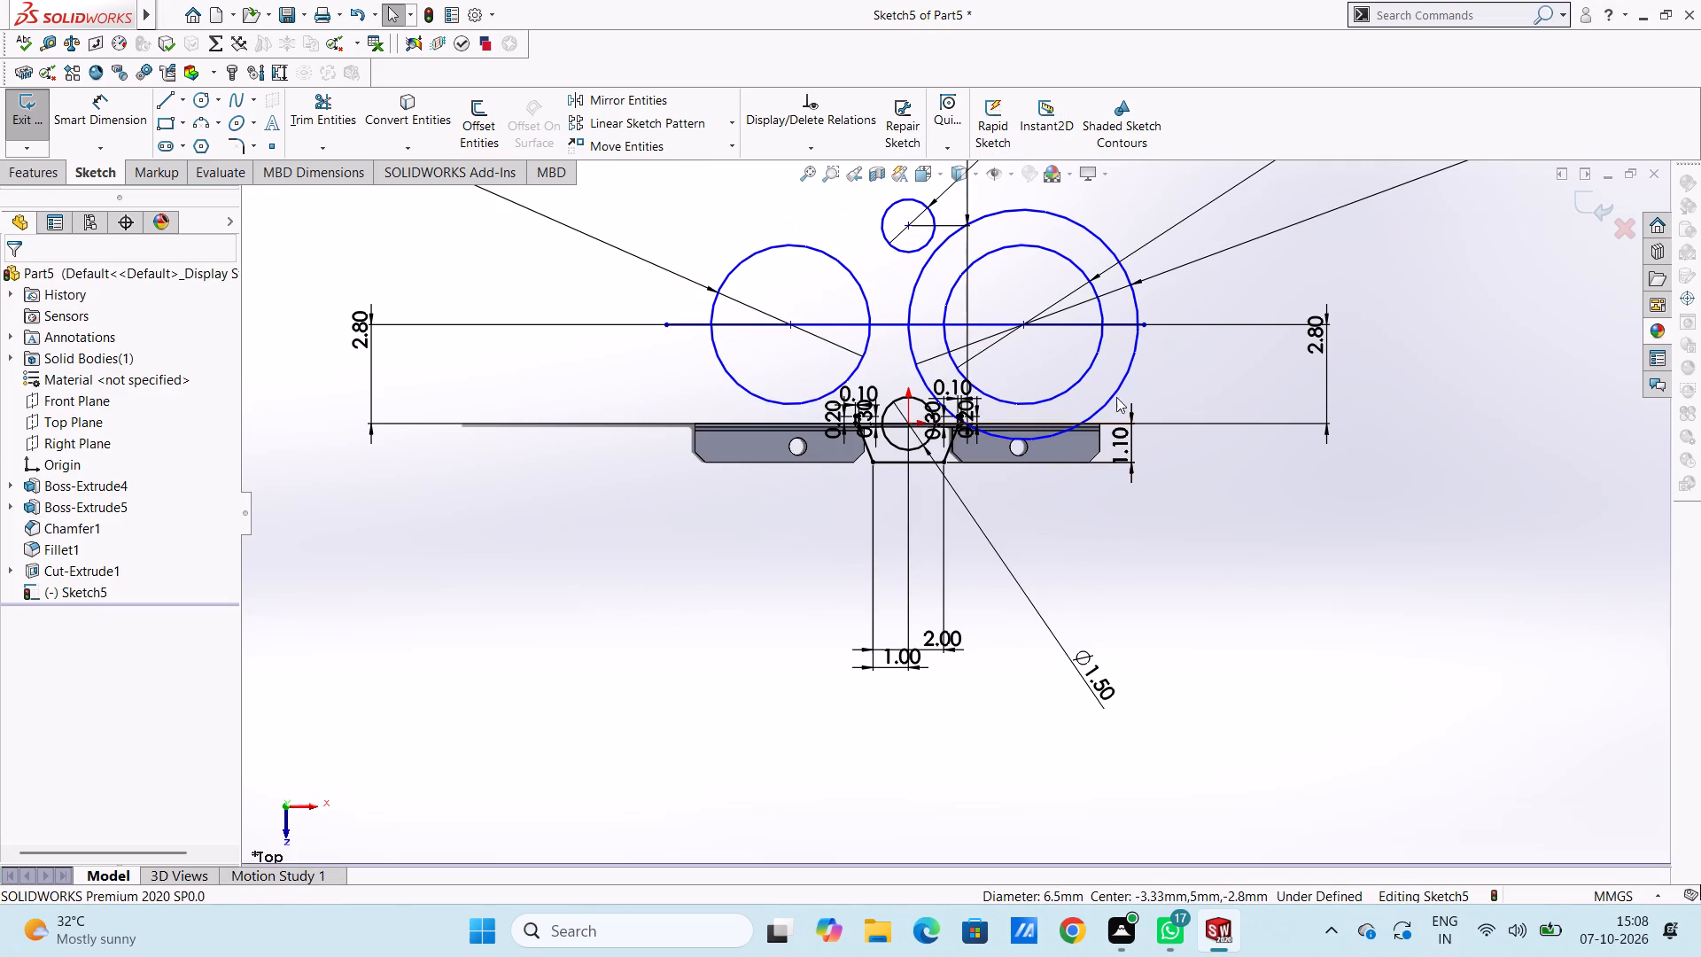
Delete the right 6.5 mm outer circle together with its diameter dimension.
left_click(1130, 377)
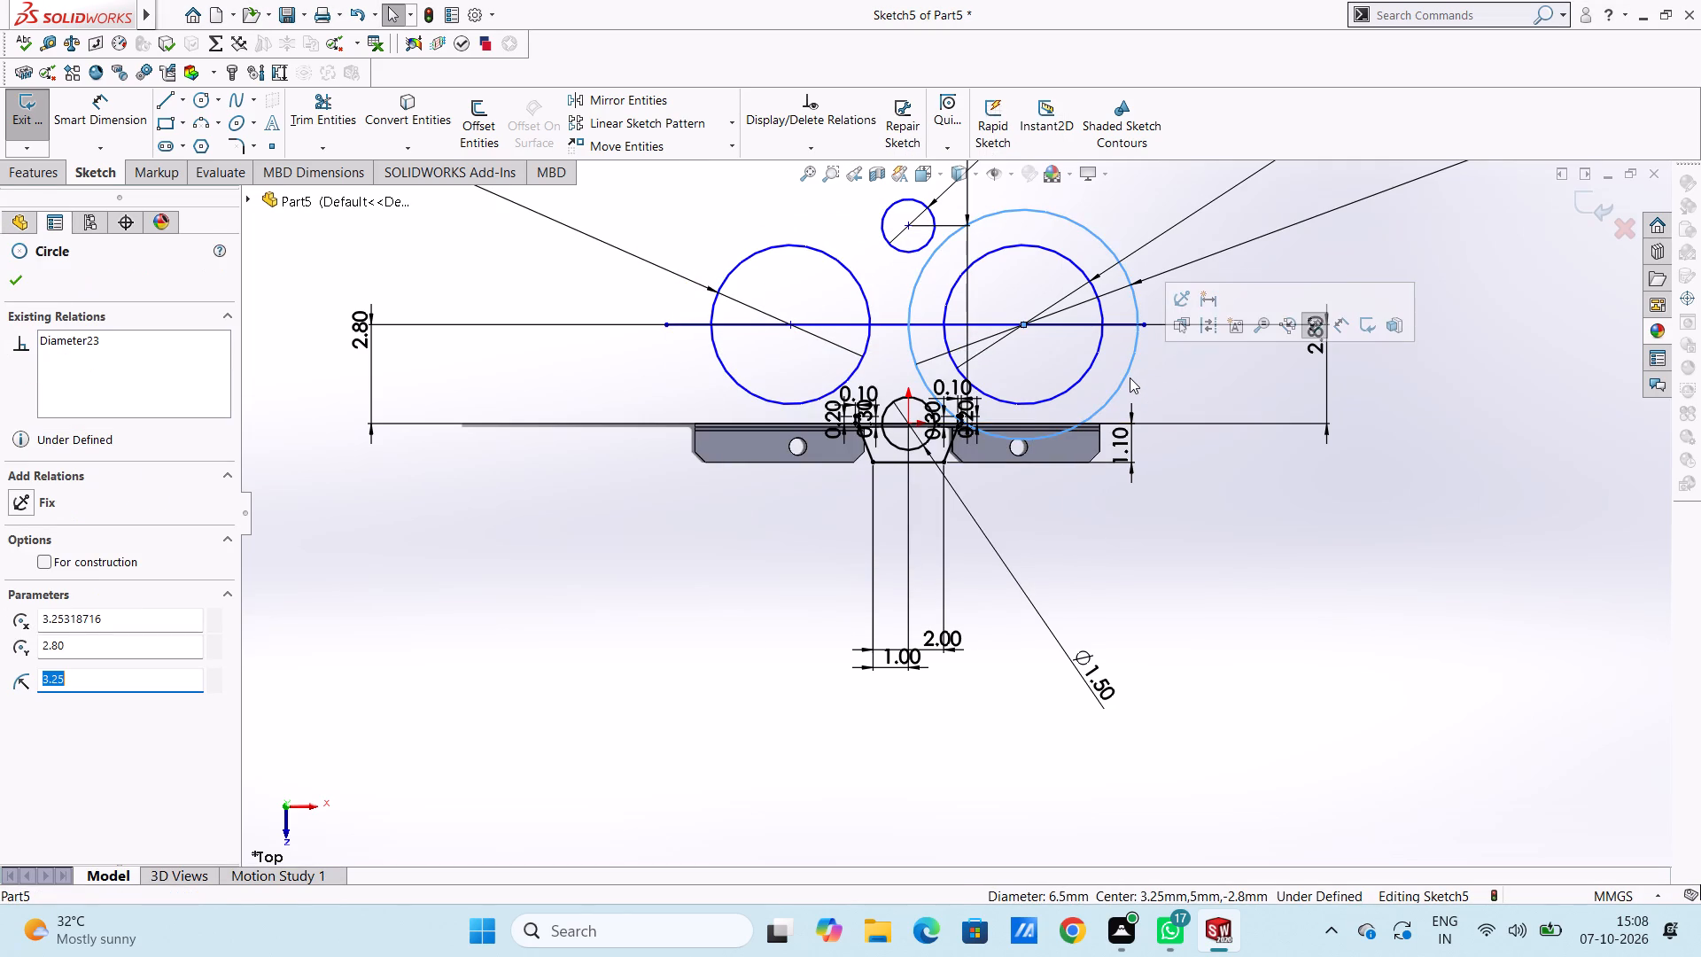
key("Delete")
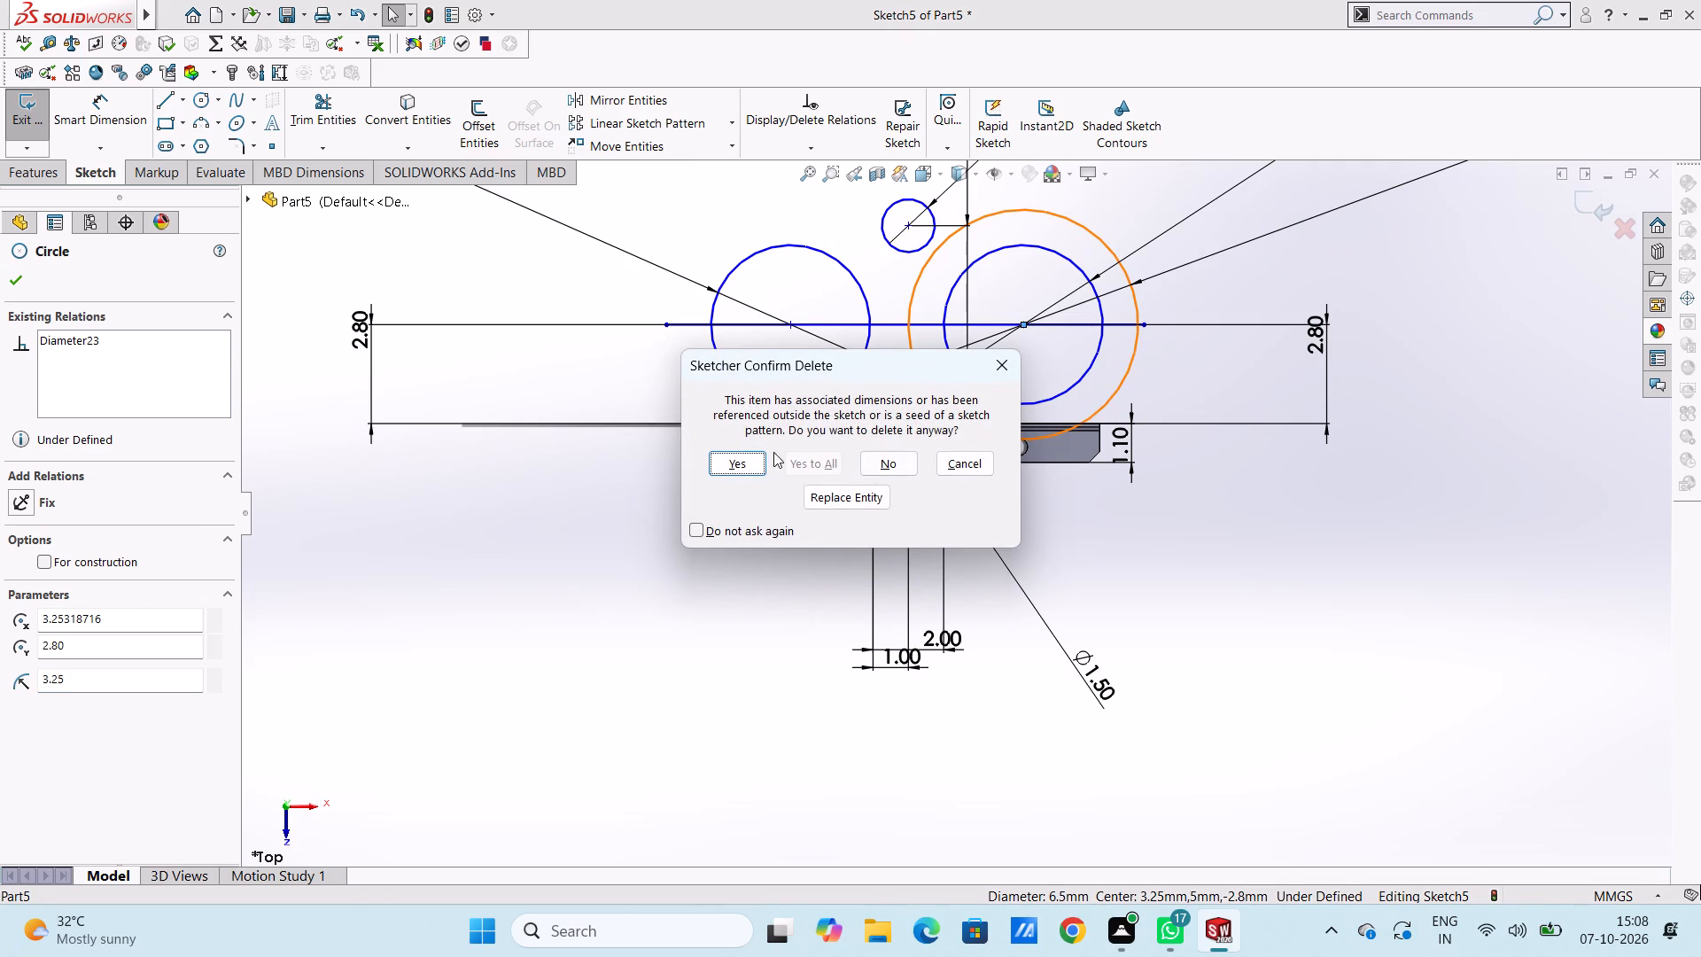
left_click(746, 468)
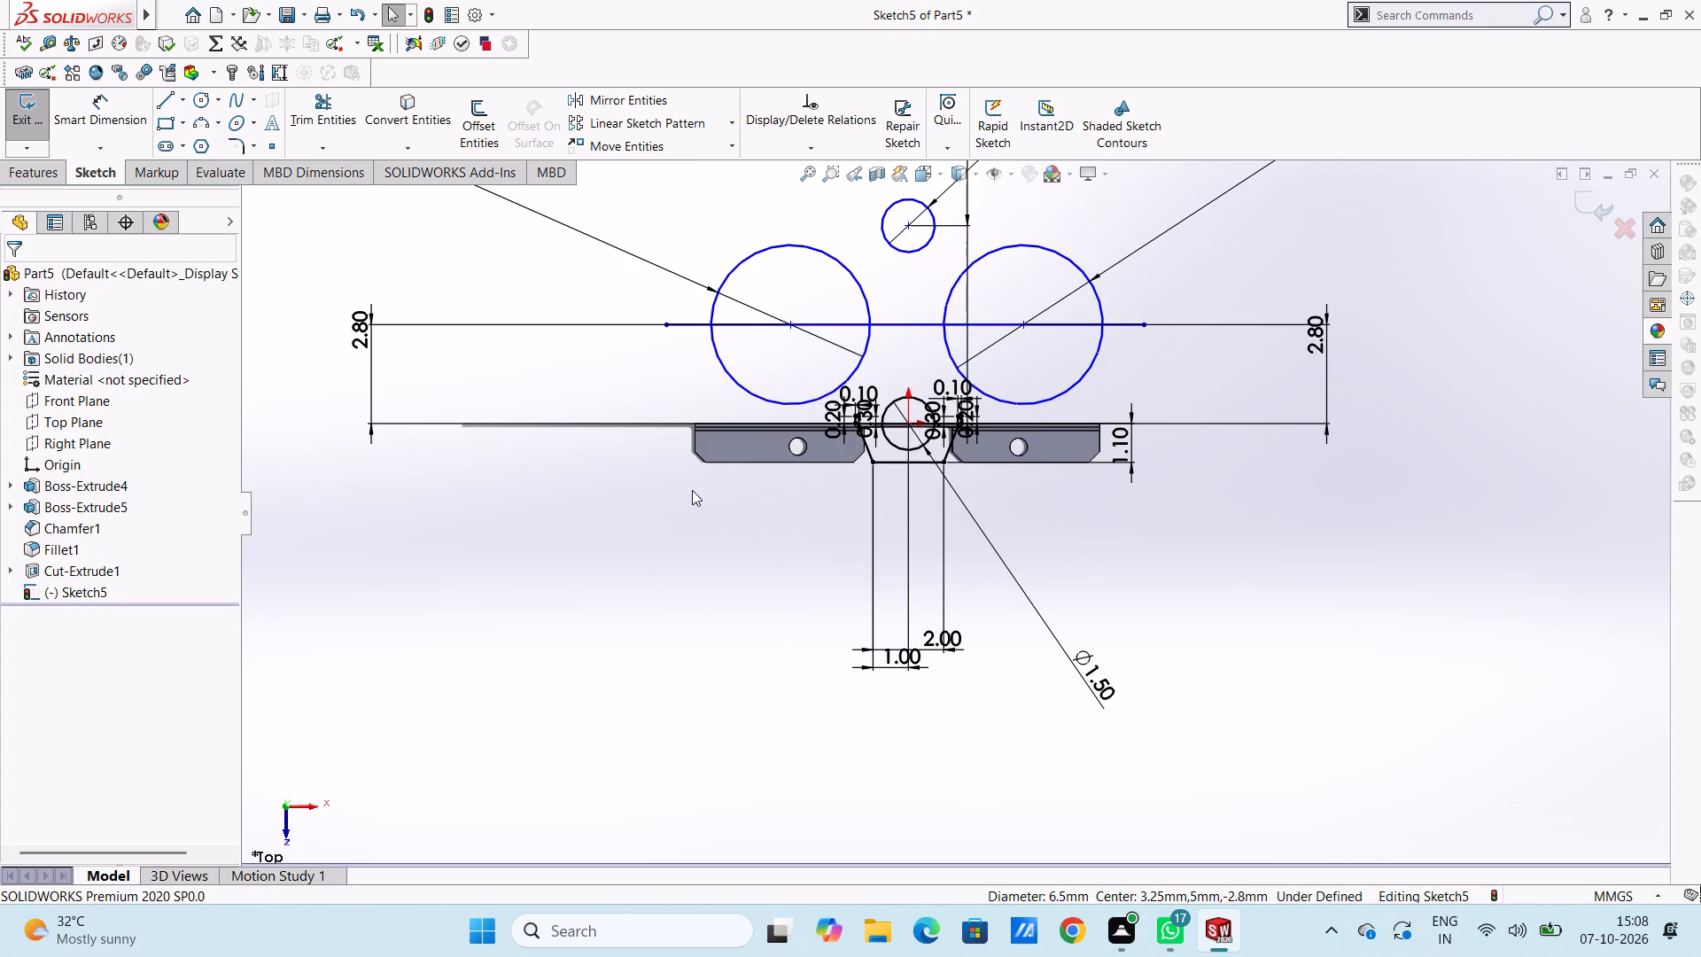
Dimension the horizontal distance from the left end of the line through the circle centres to its midpoint.
left_click(120, 113)
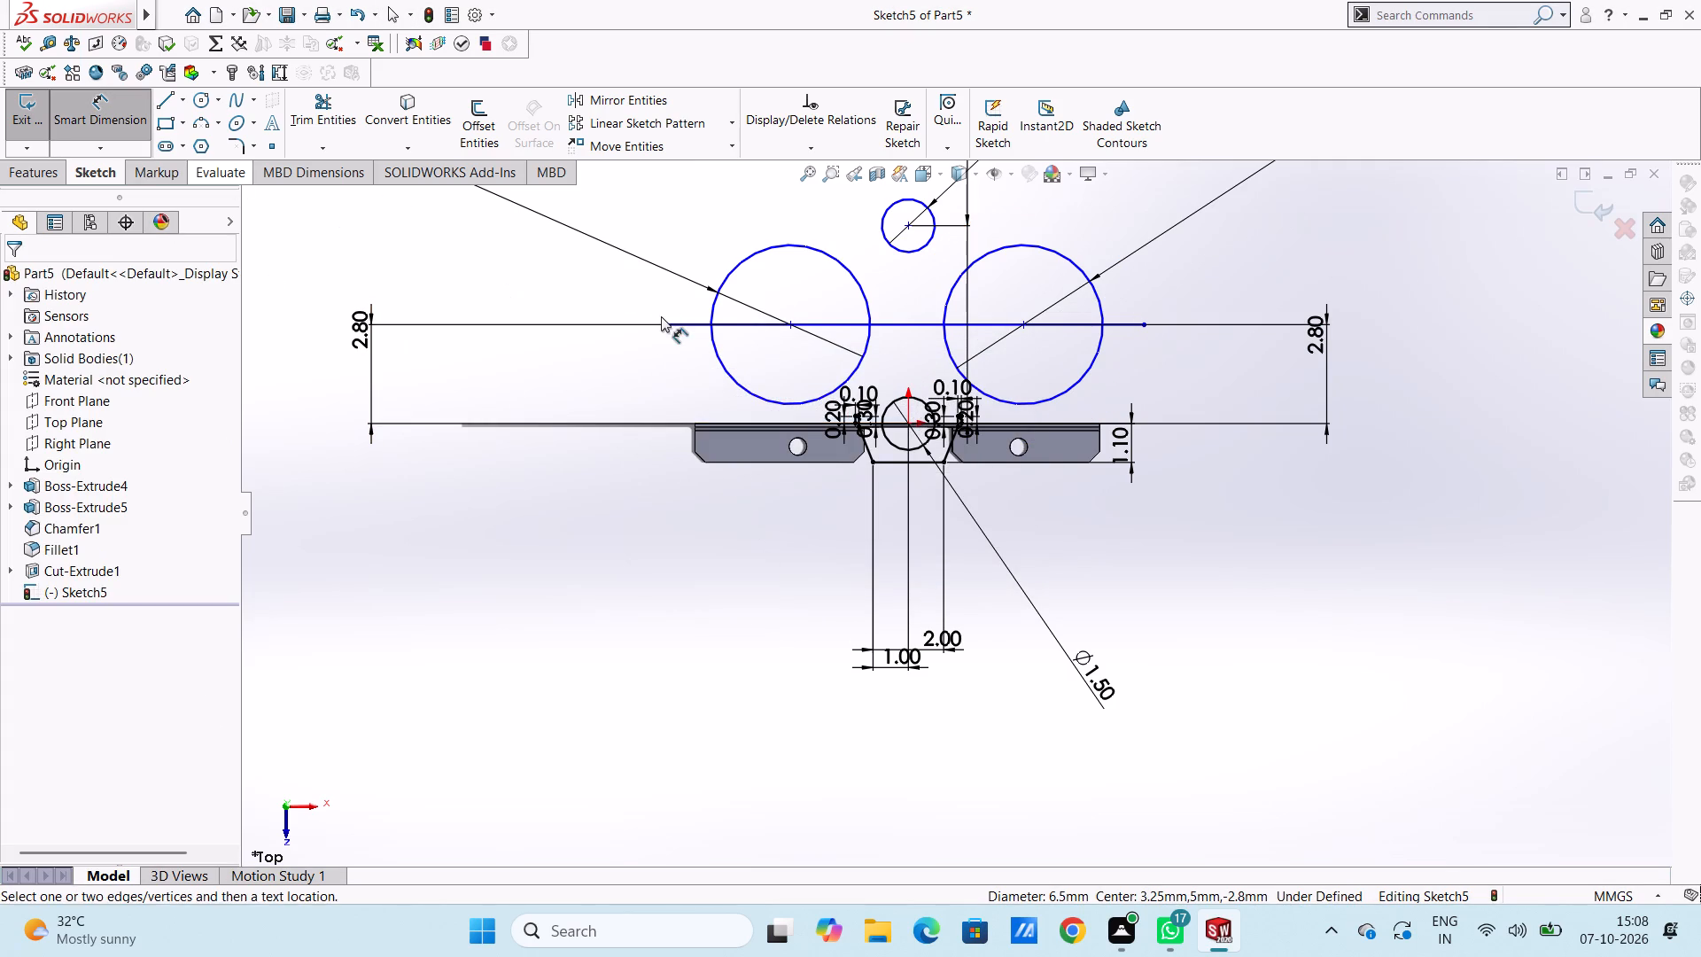
left_click(667, 326)
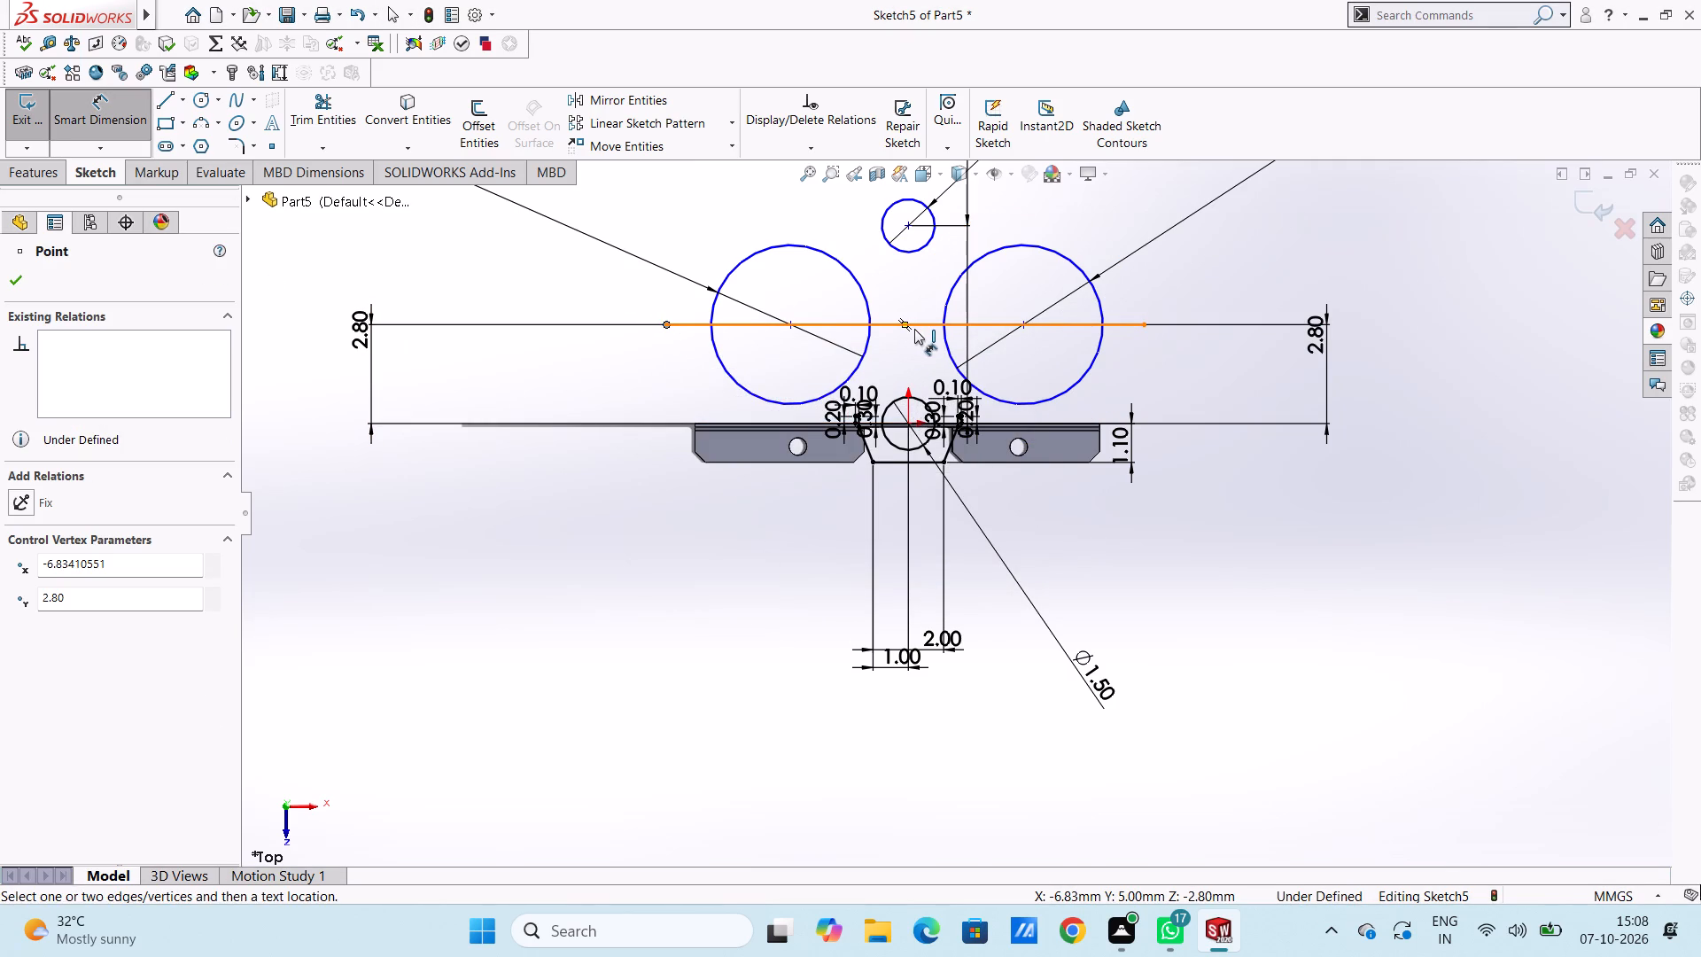
left_click(907, 326)
left_click(905, 767)
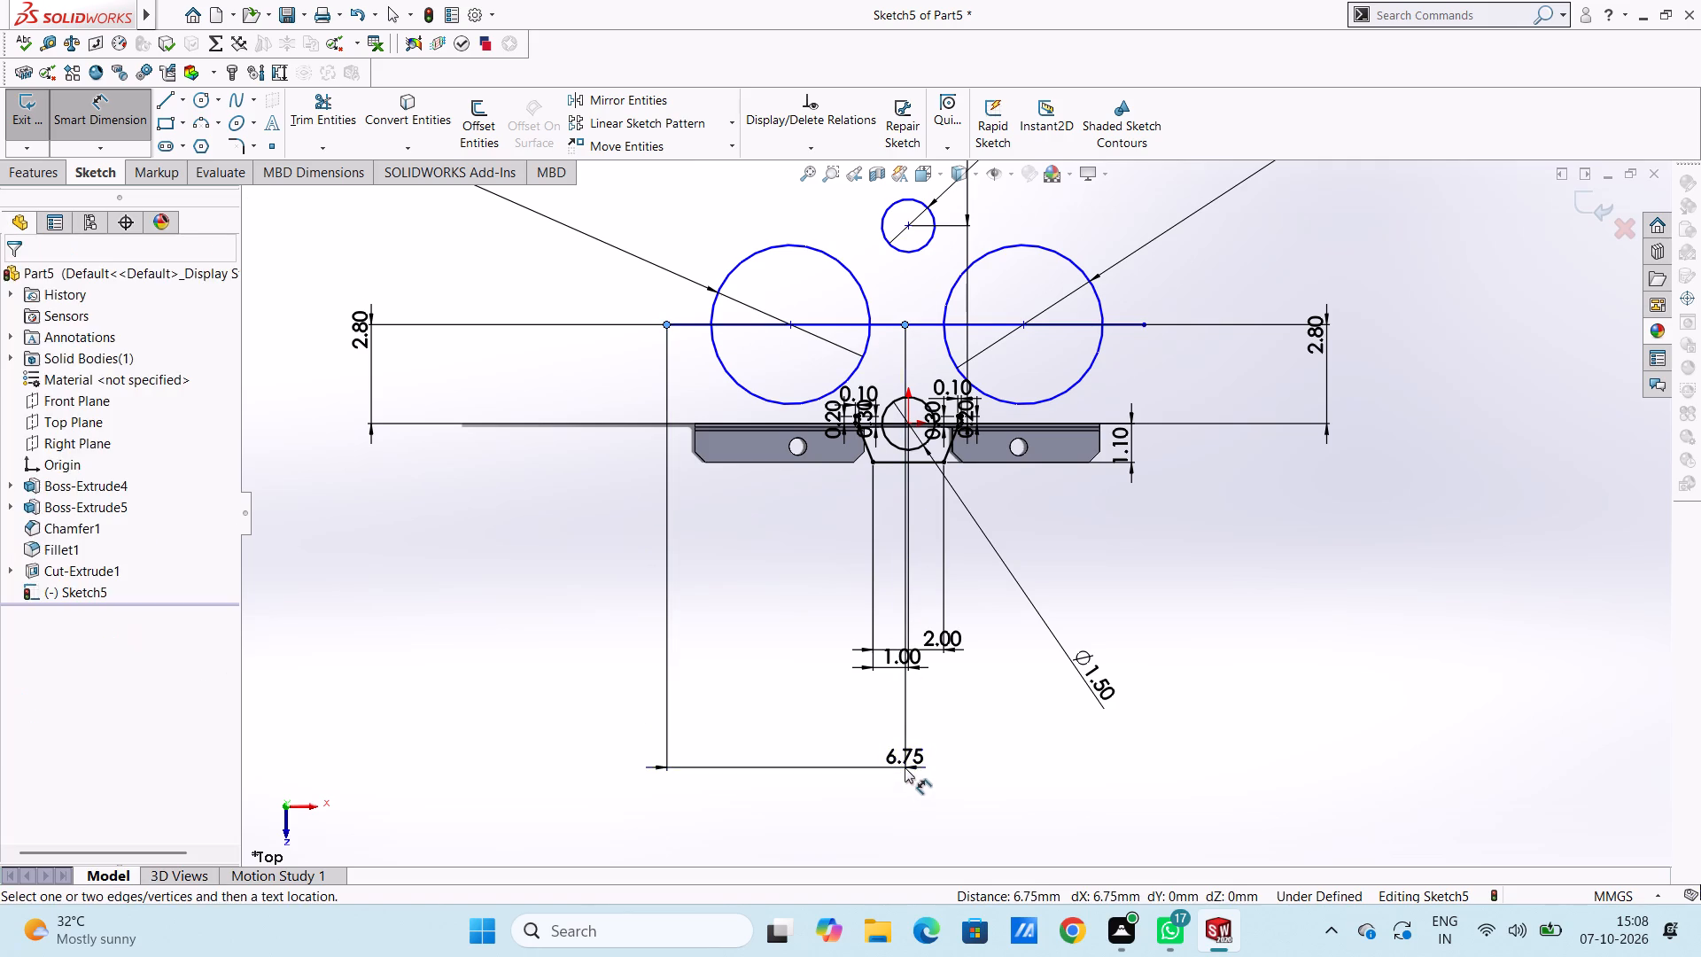
left_click(827, 744)
left_click(805, 716)
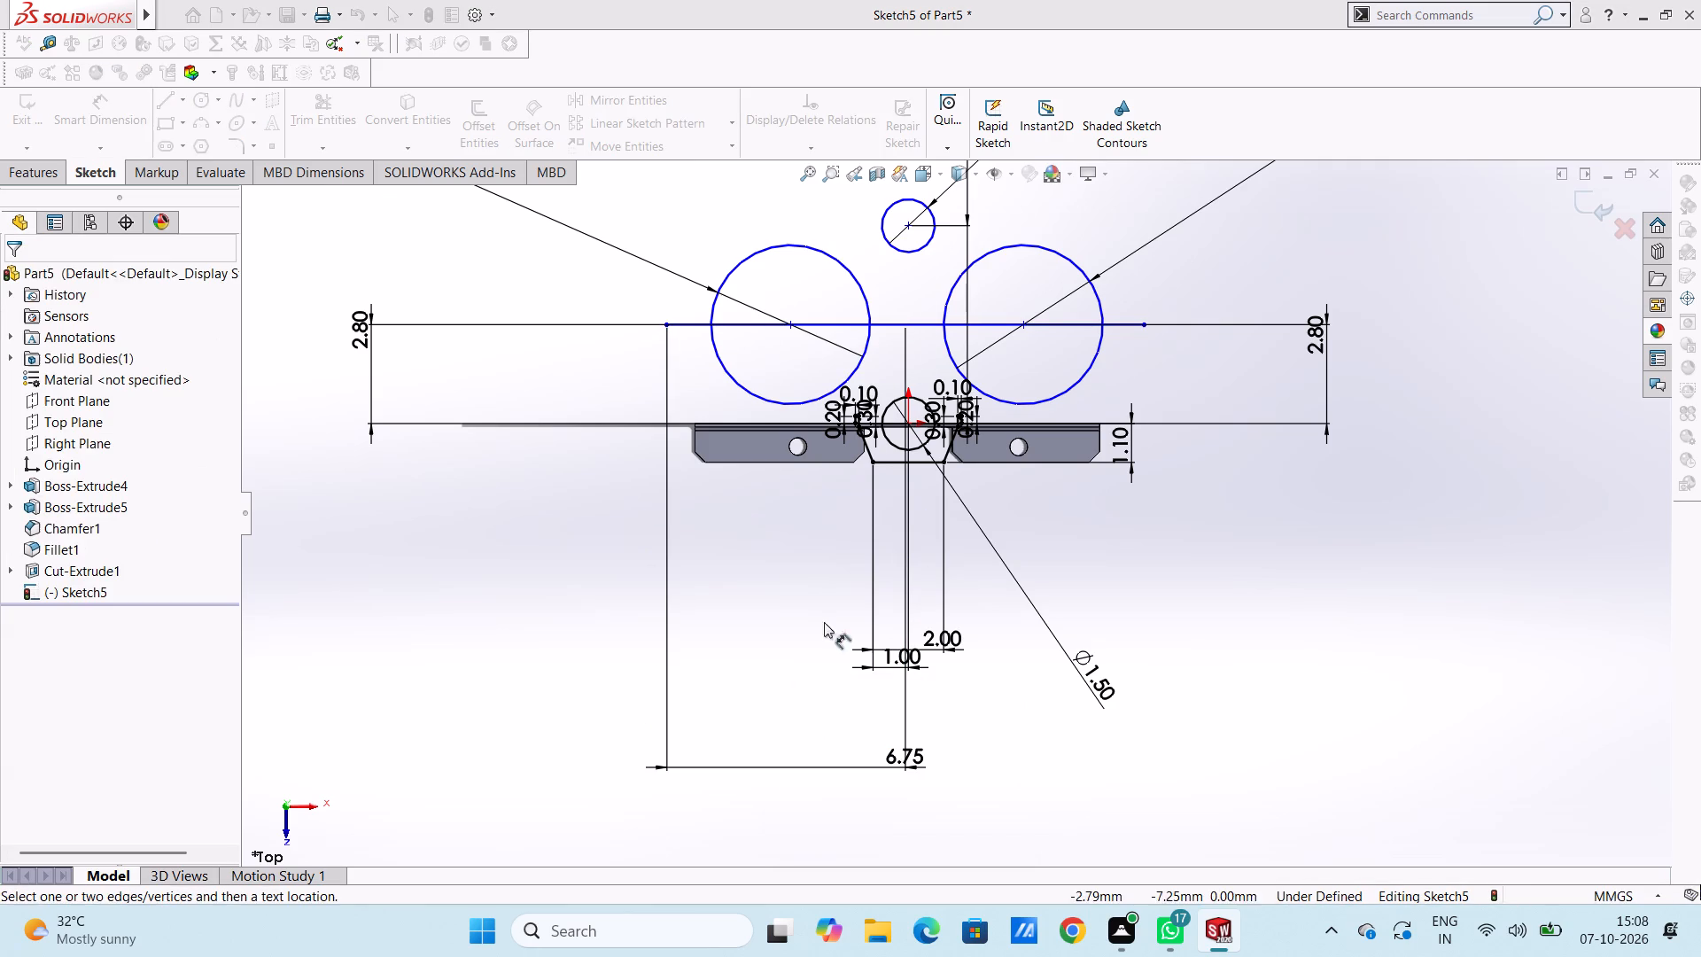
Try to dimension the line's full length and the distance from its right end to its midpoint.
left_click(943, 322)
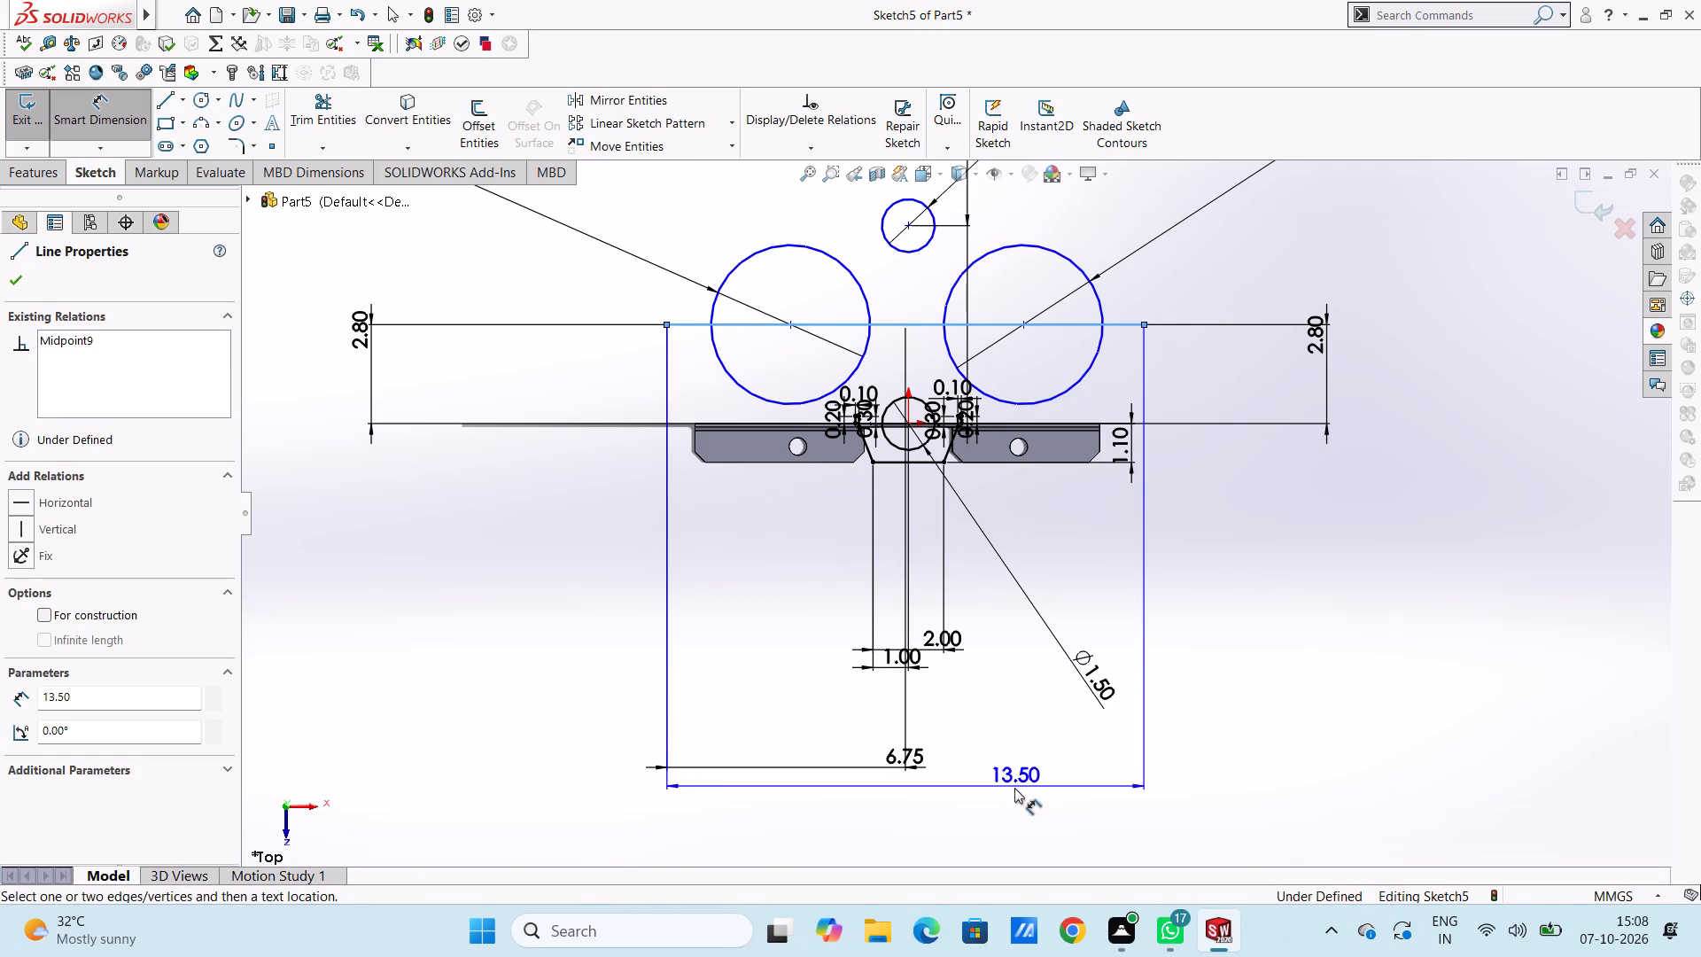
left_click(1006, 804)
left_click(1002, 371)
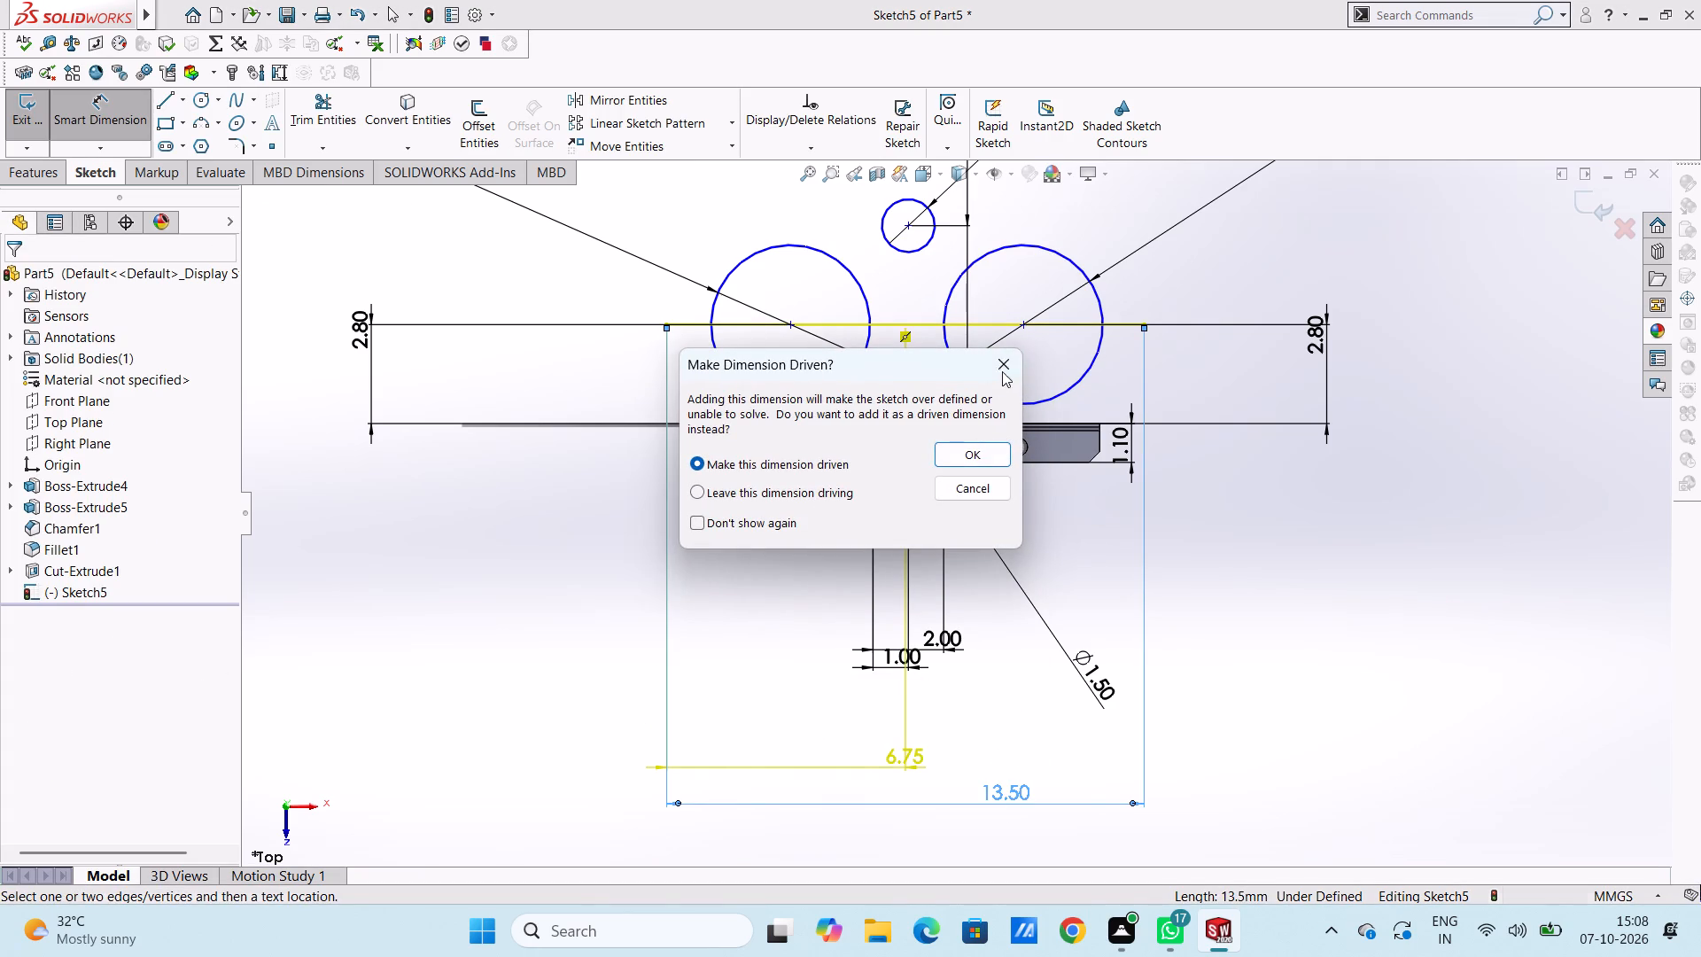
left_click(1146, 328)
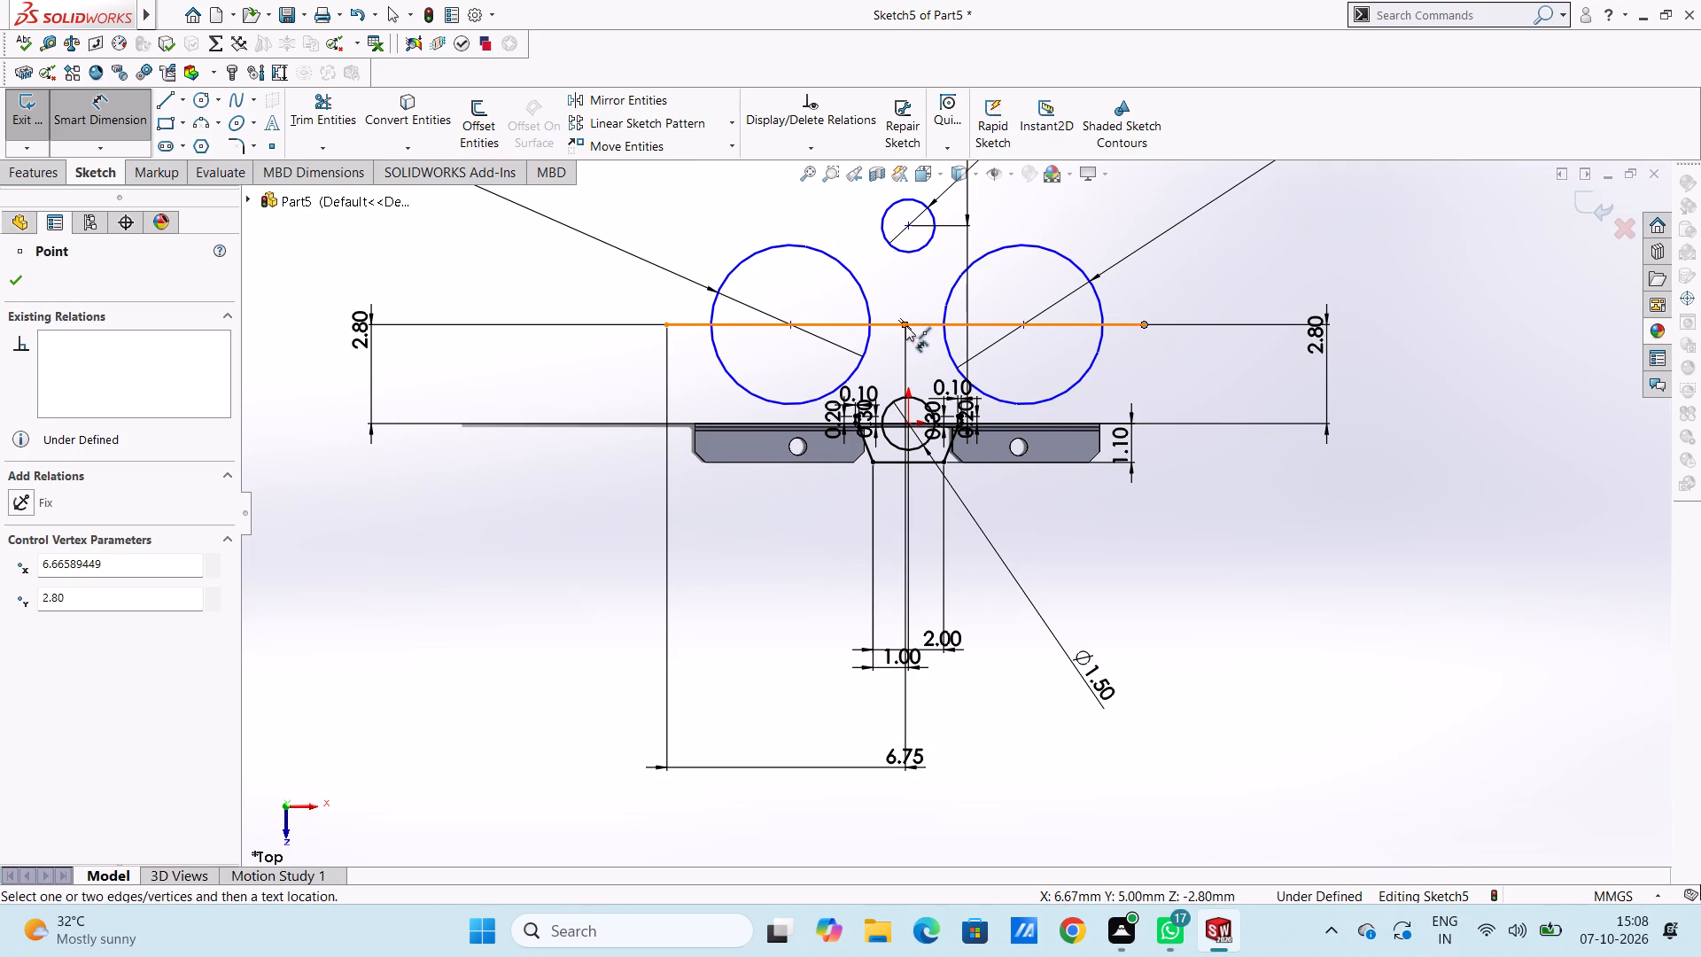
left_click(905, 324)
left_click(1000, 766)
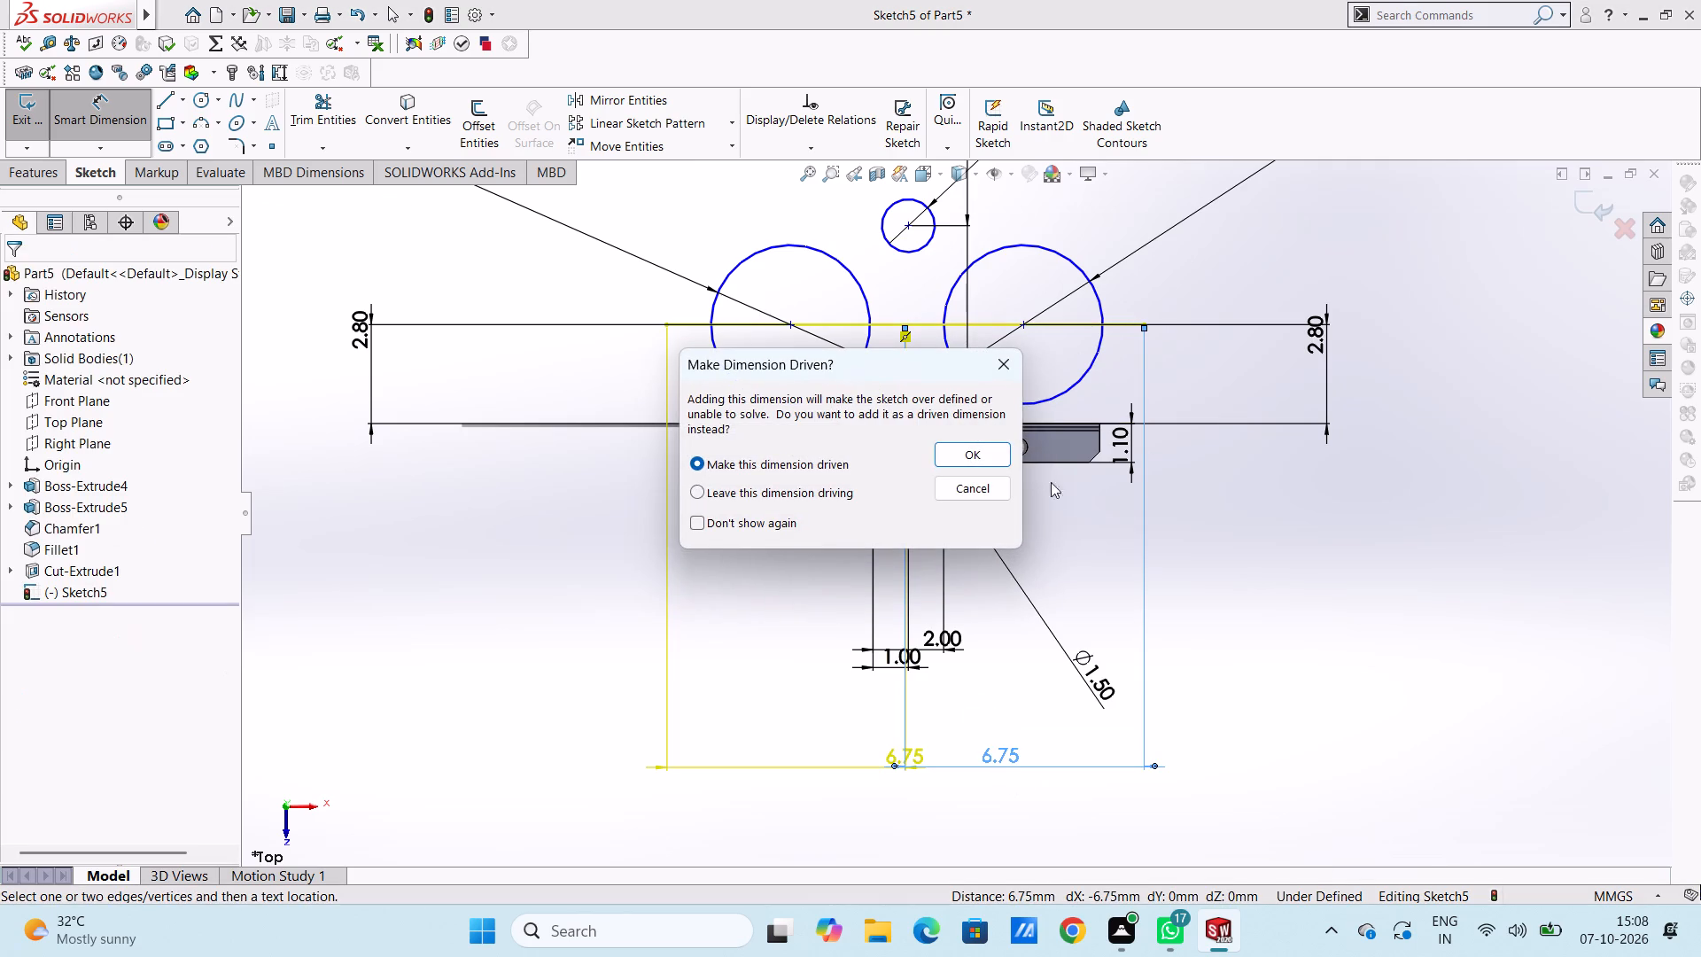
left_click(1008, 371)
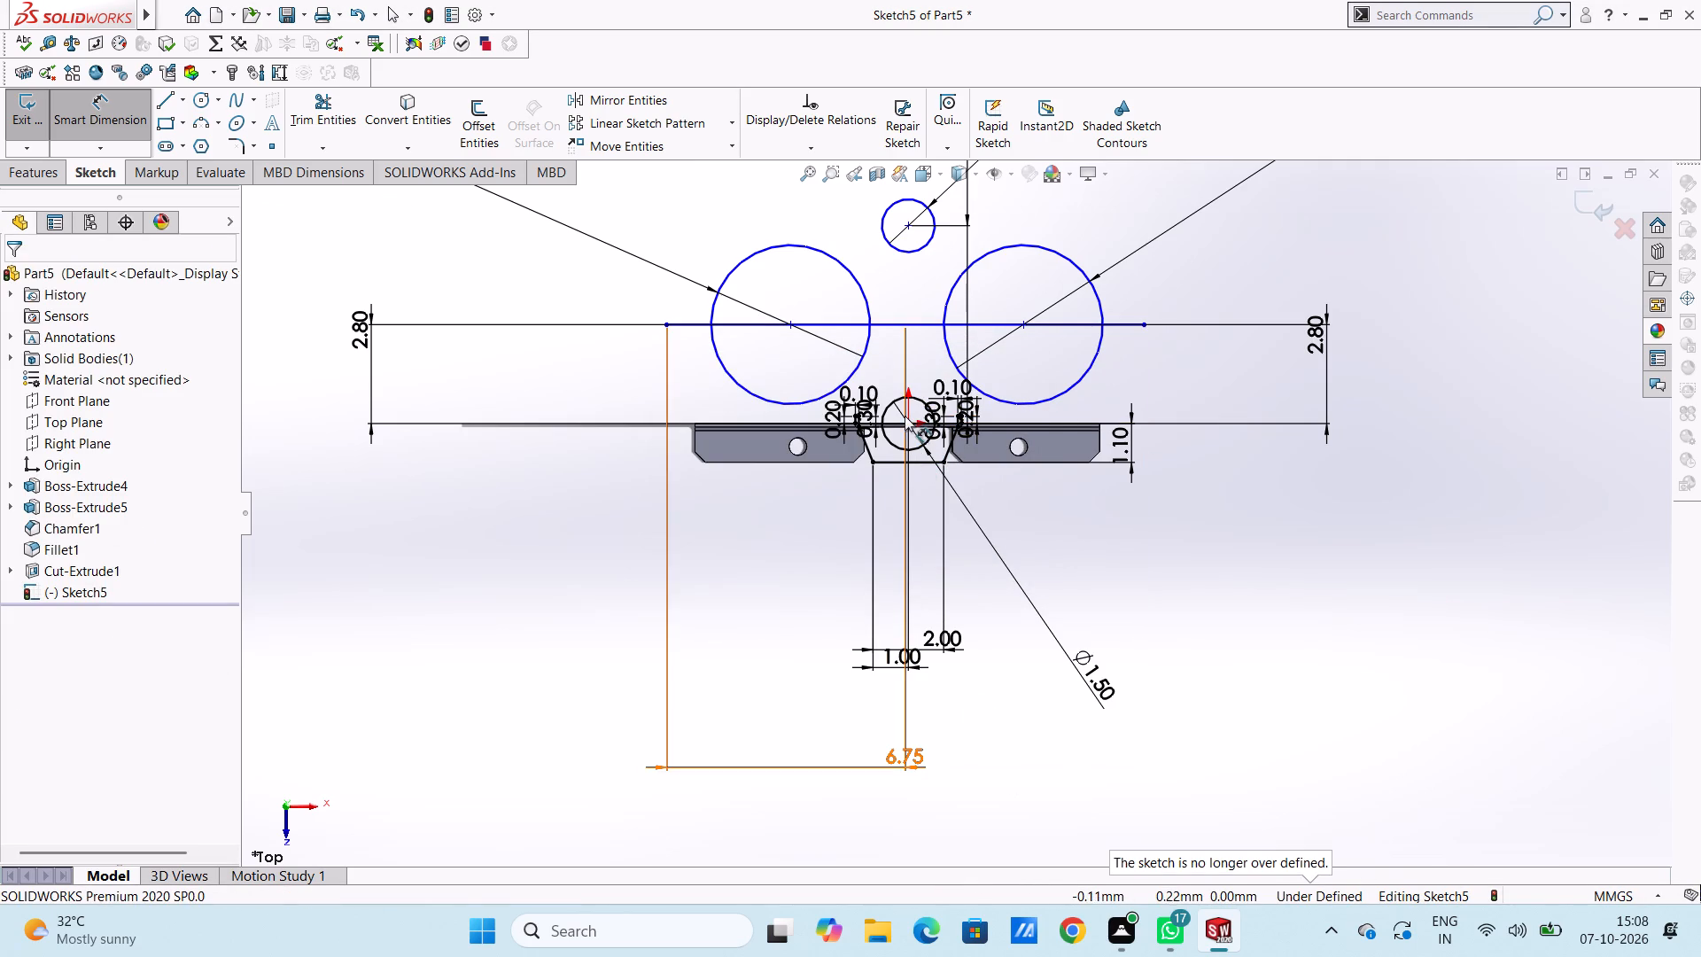
Dimension the vertical distance between the origin and the horizontal line through the circle centres.
left_click(909, 422)
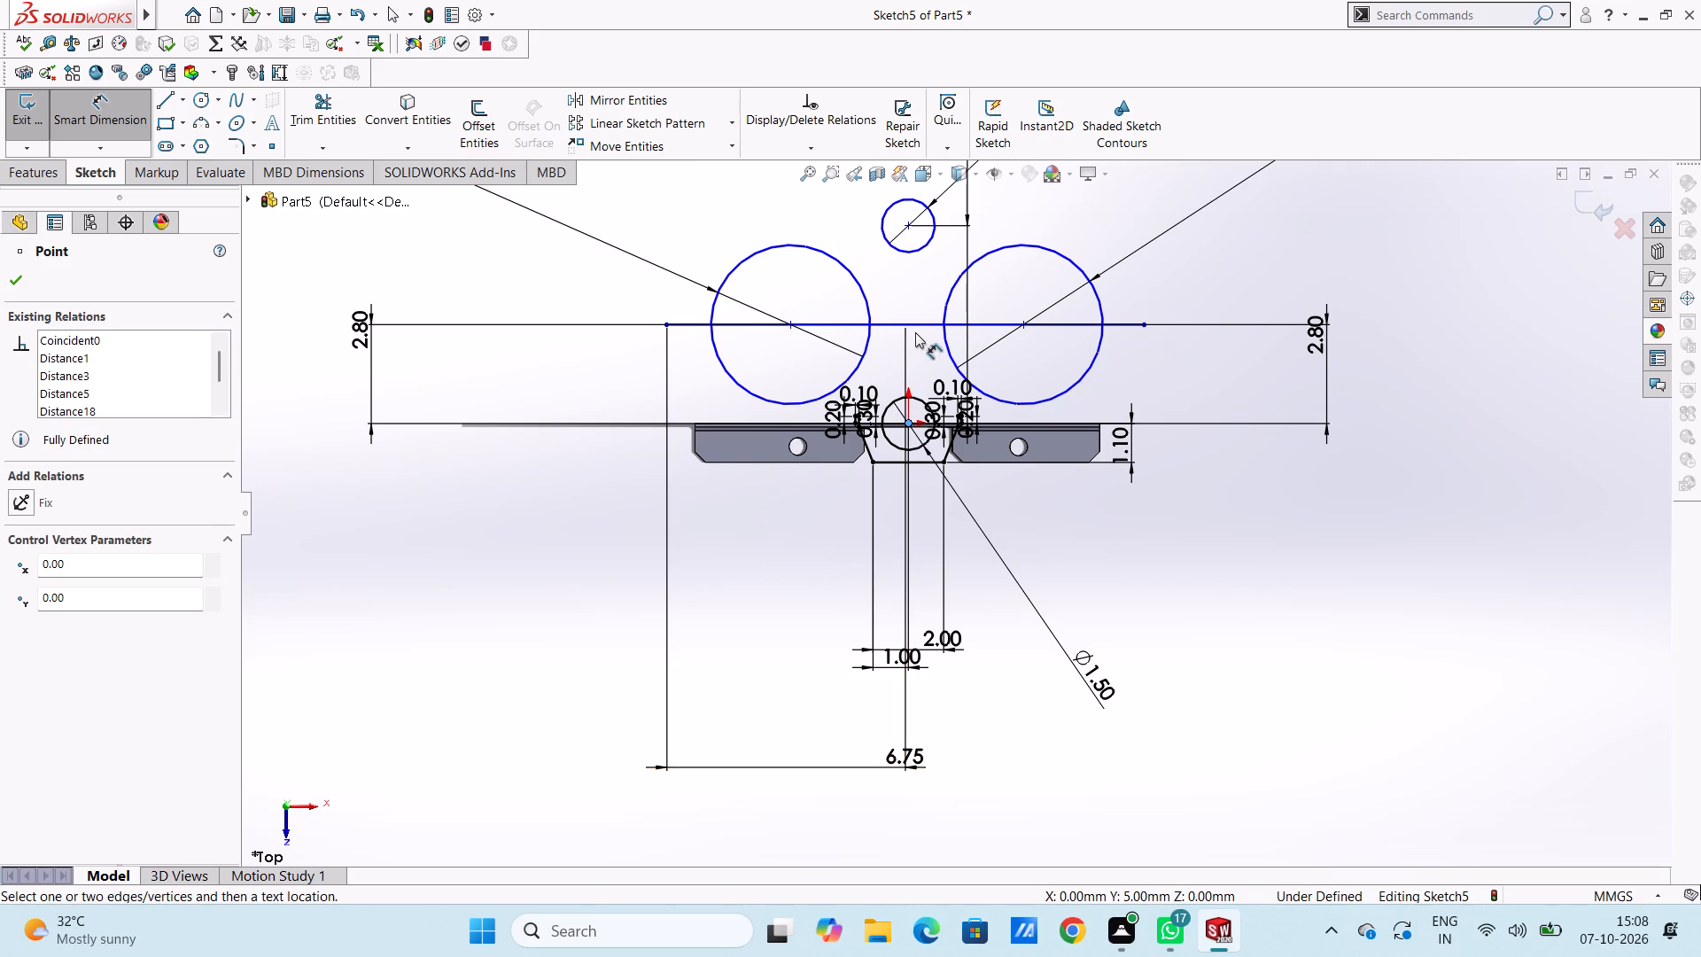
left_click(915, 325)
left_click(1534, 408)
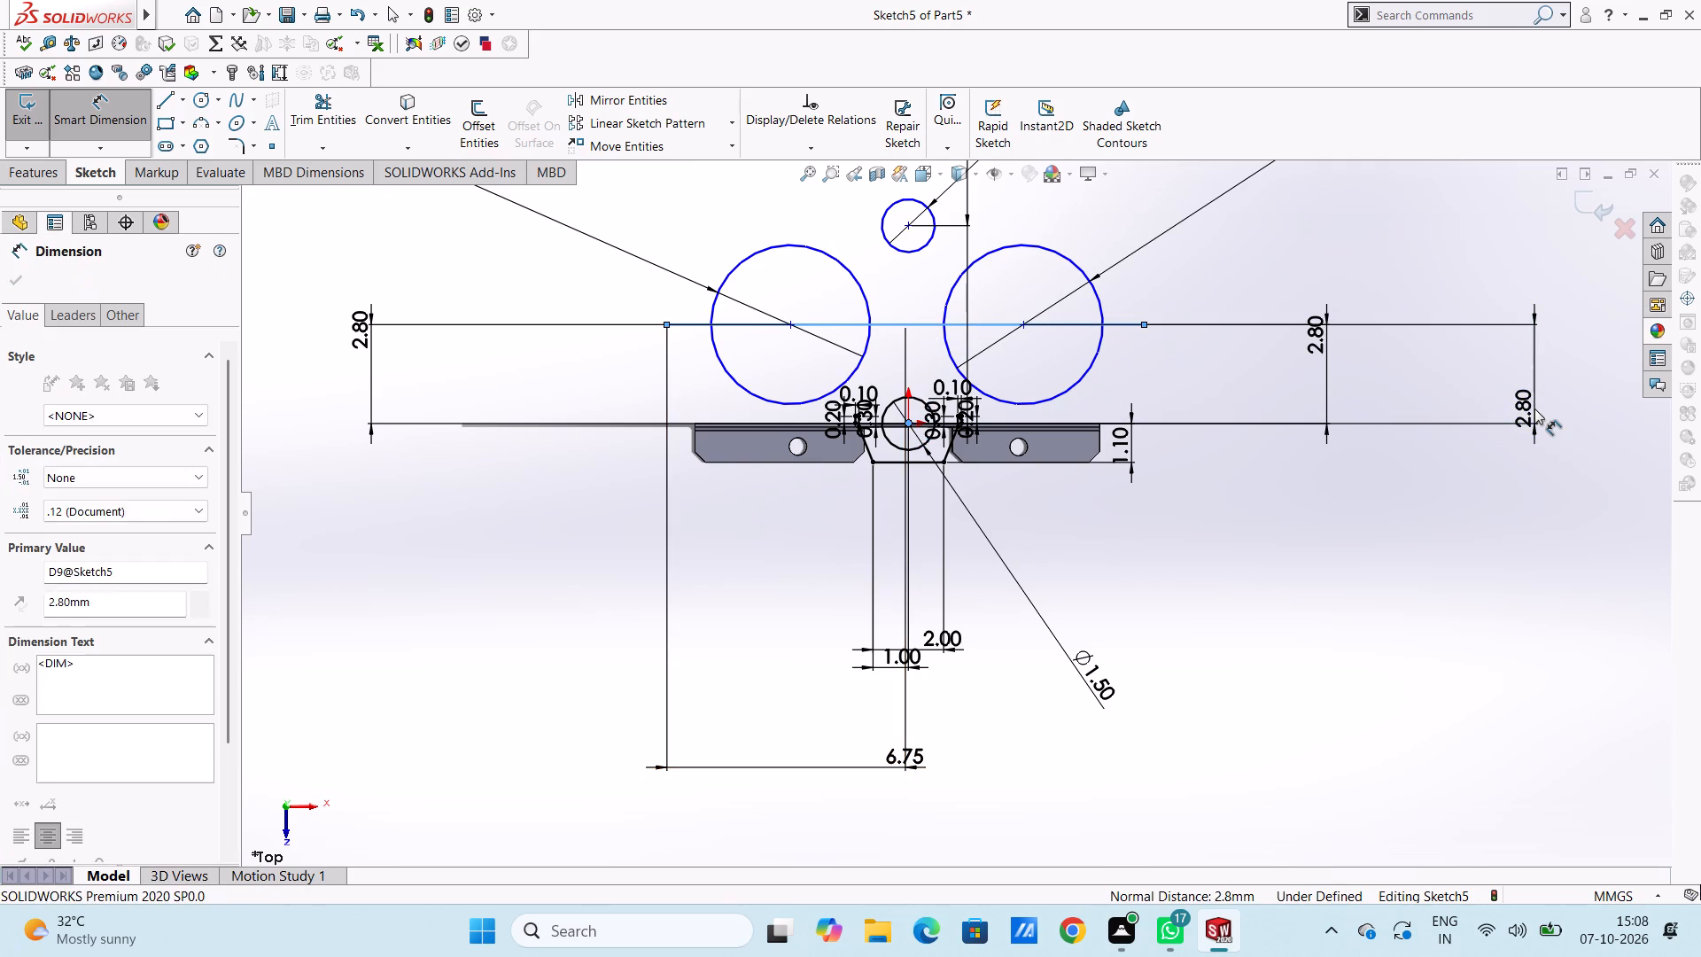
left_click(1453, 385)
left_click(1414, 393)
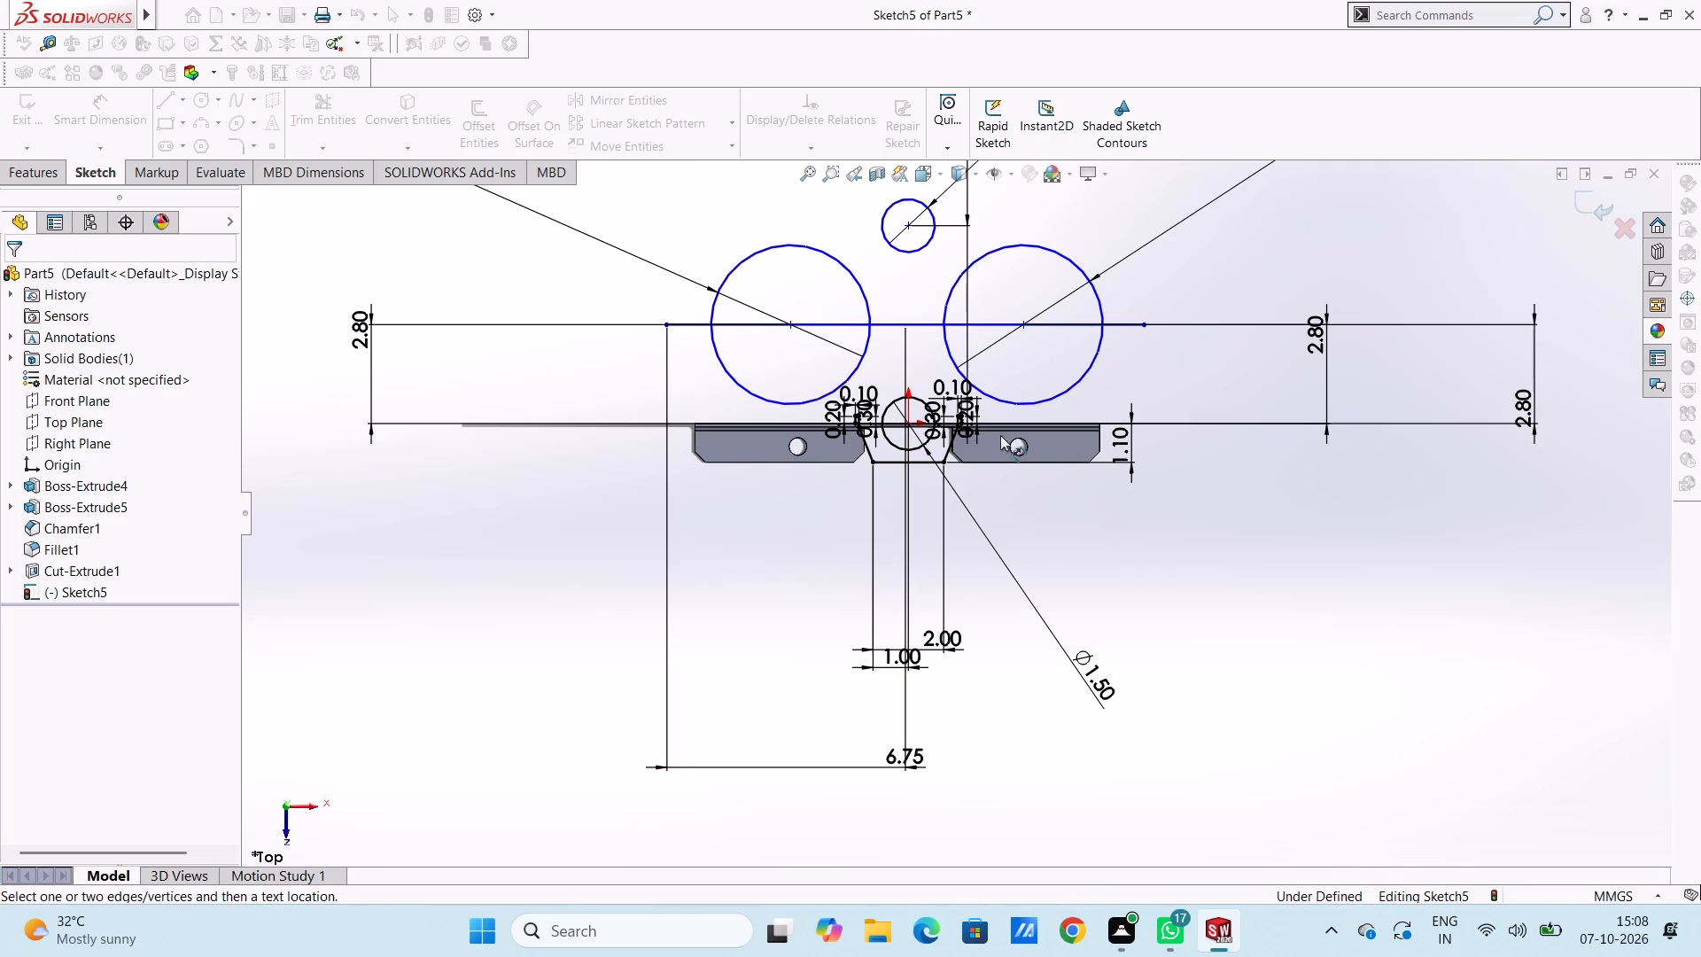
Draw outer circles concentric with the two 4.5 mm circles out to the line's ends, radius 3.5 mm left and about 3.41 mm right.
scroll(971, 350, "down", 3)
scroll(858, 390, "up", 5)
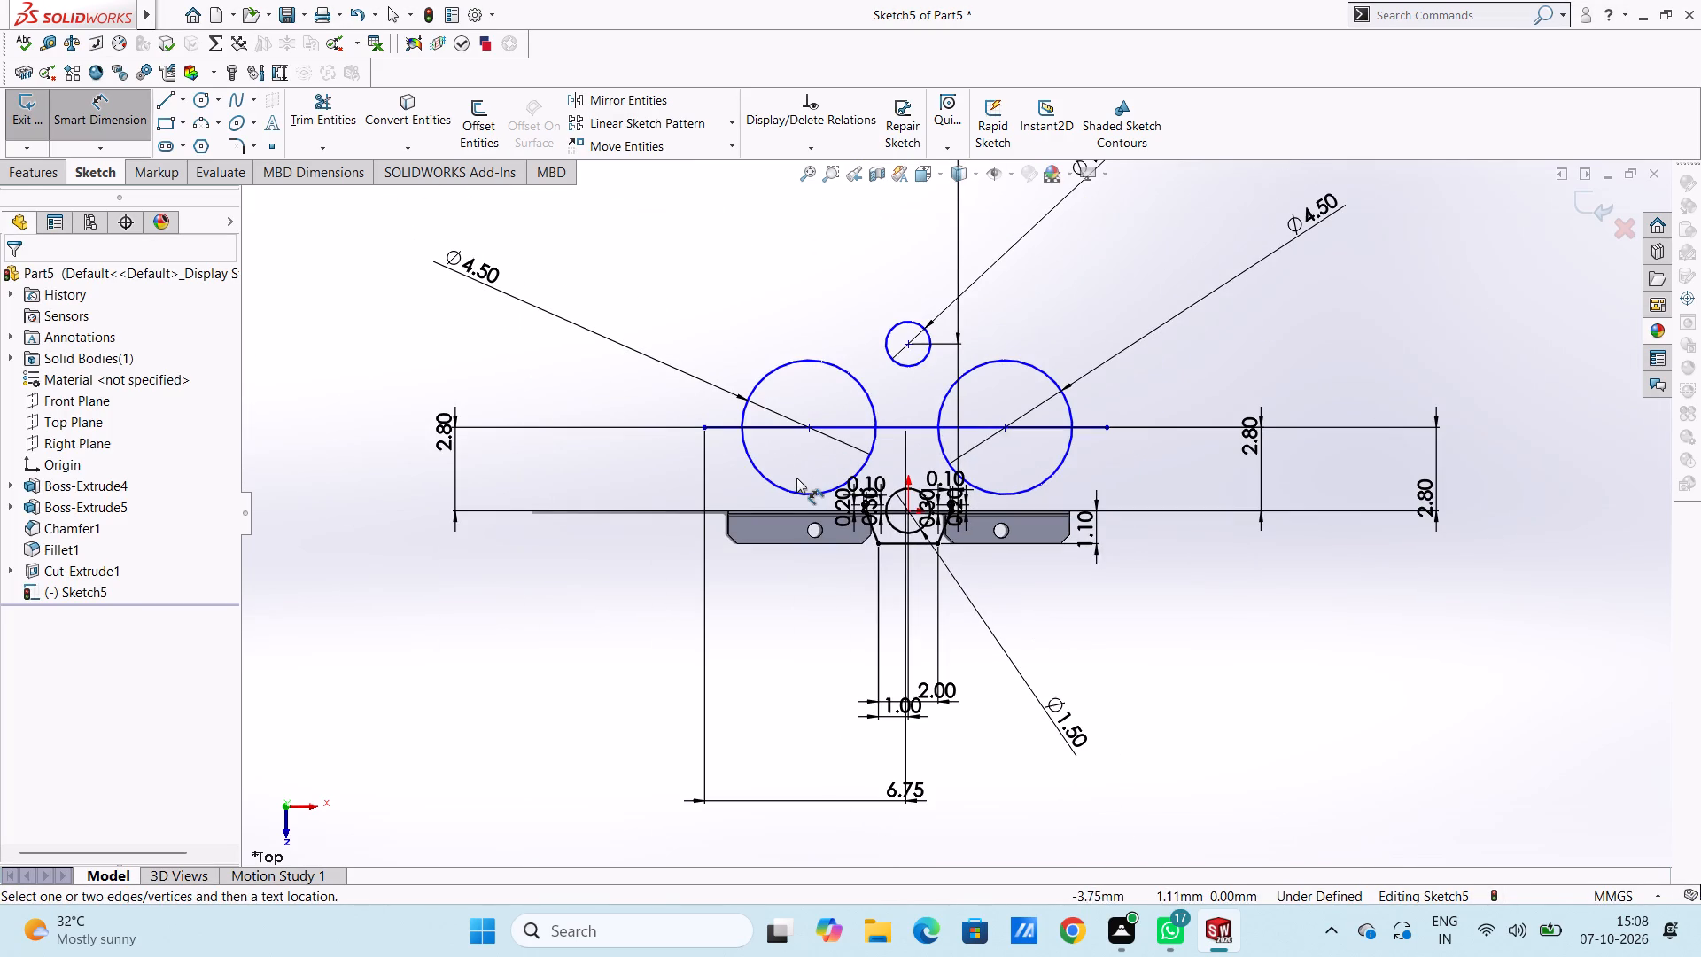
scroll(796, 478, "down", 2)
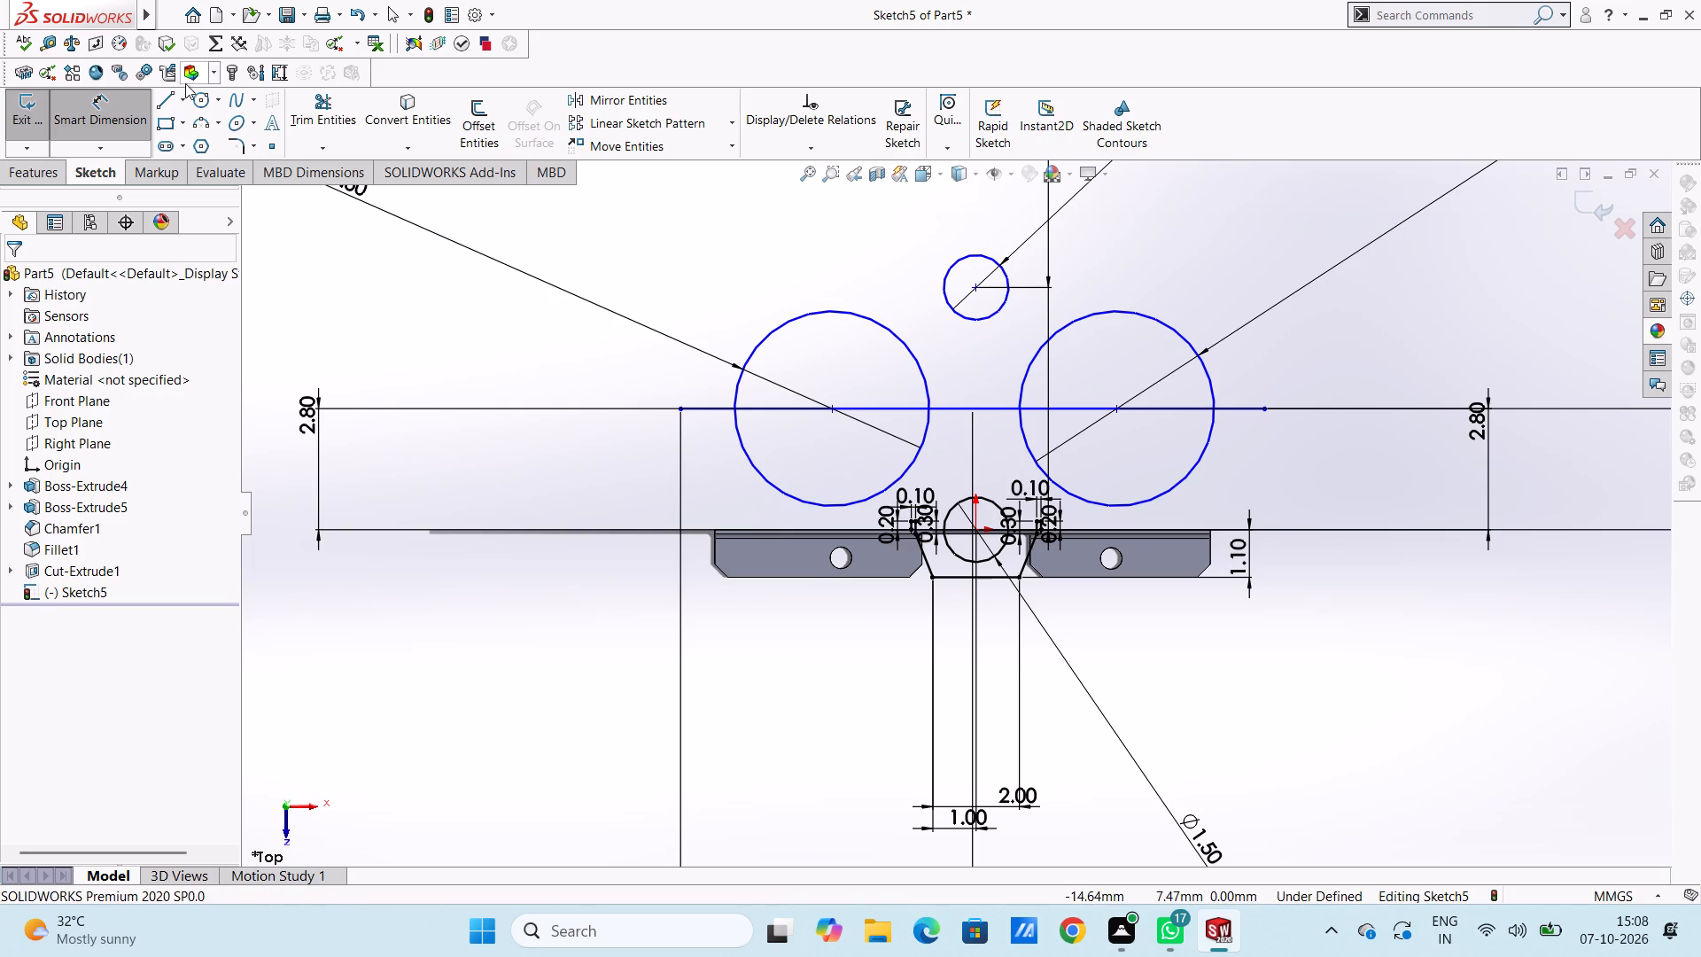
left_click(198, 96)
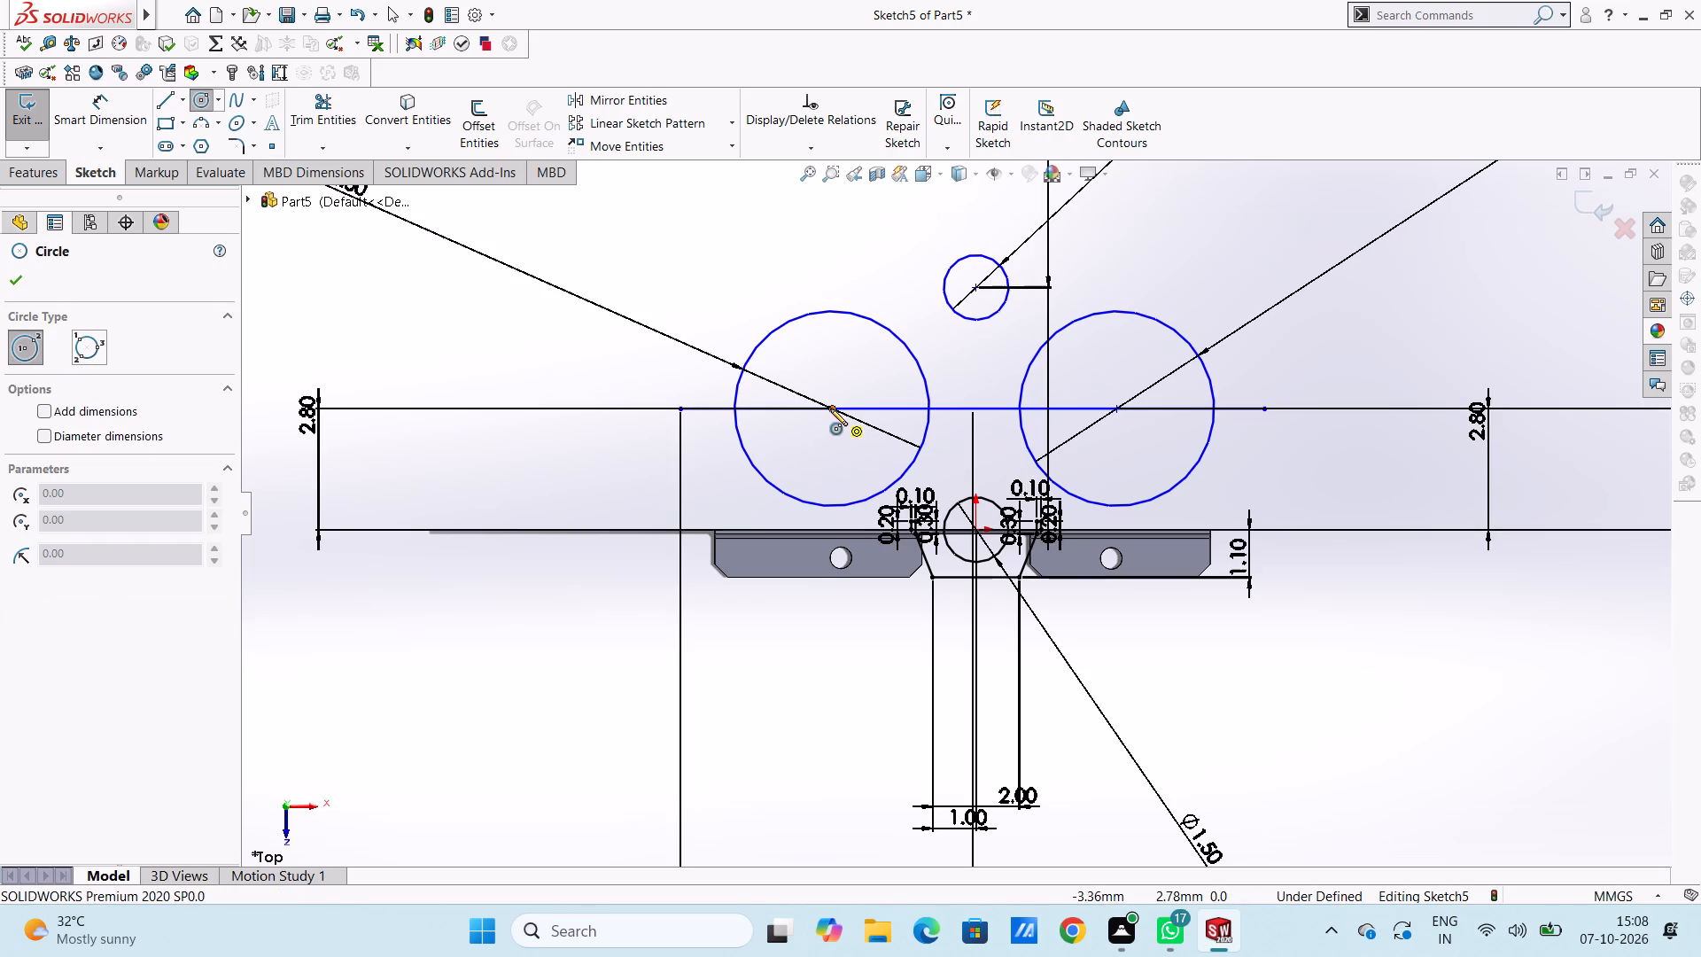
left_click(830, 408)
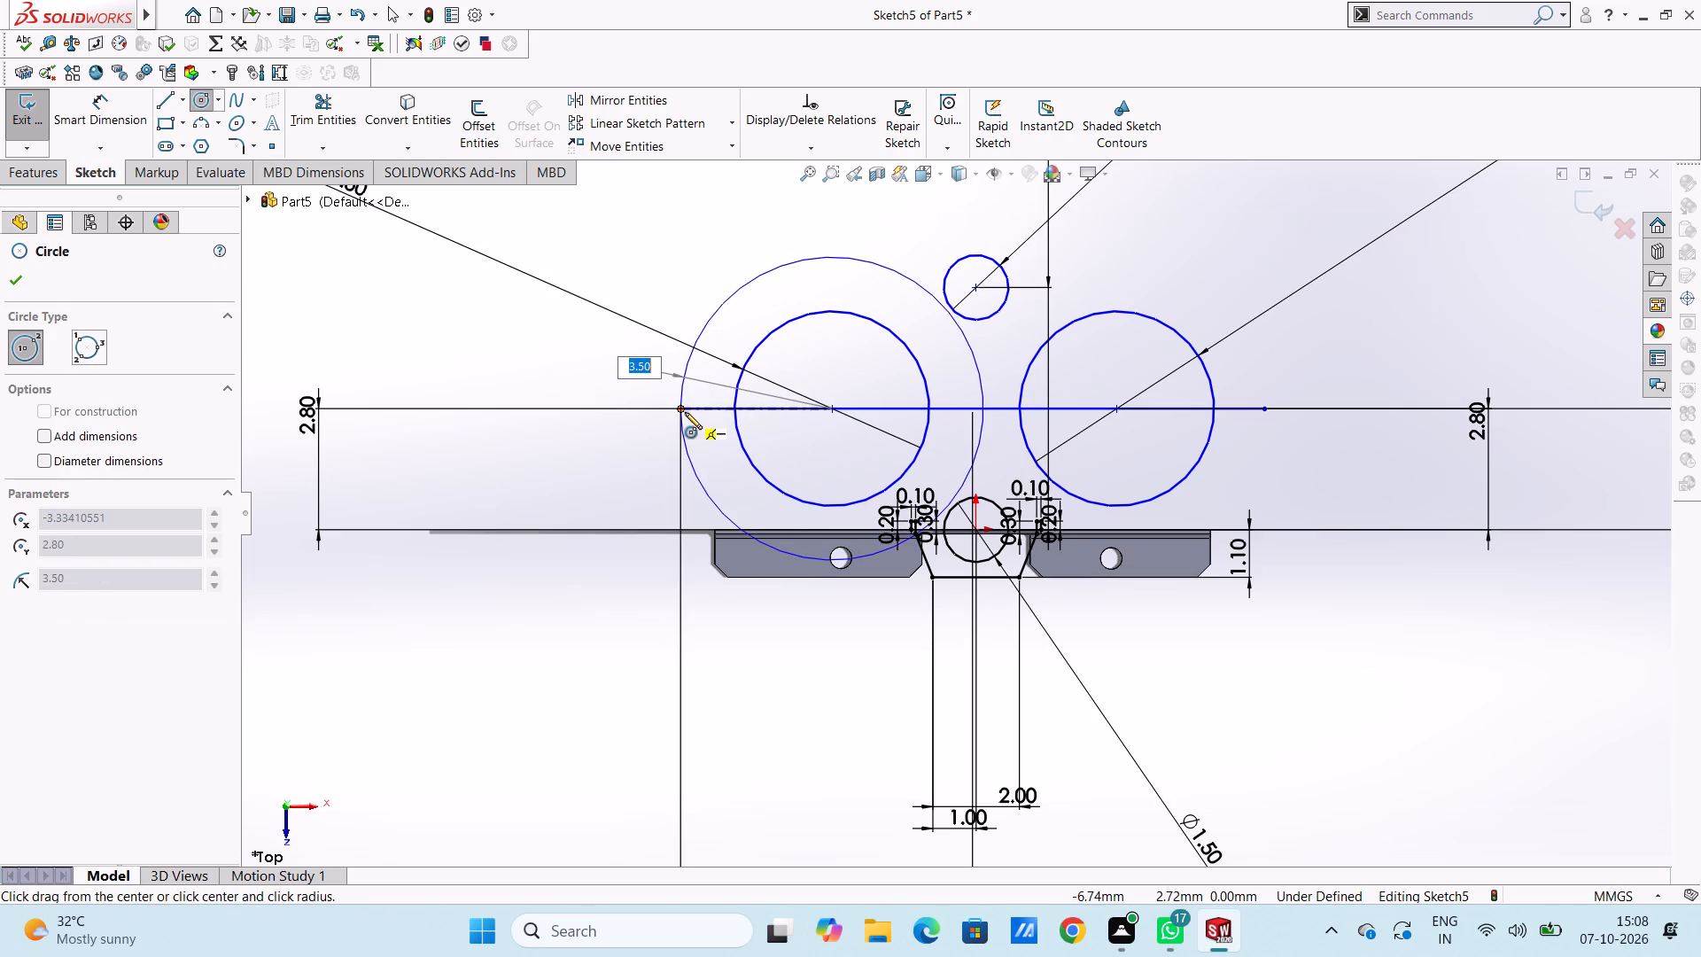
left_click(685, 412)
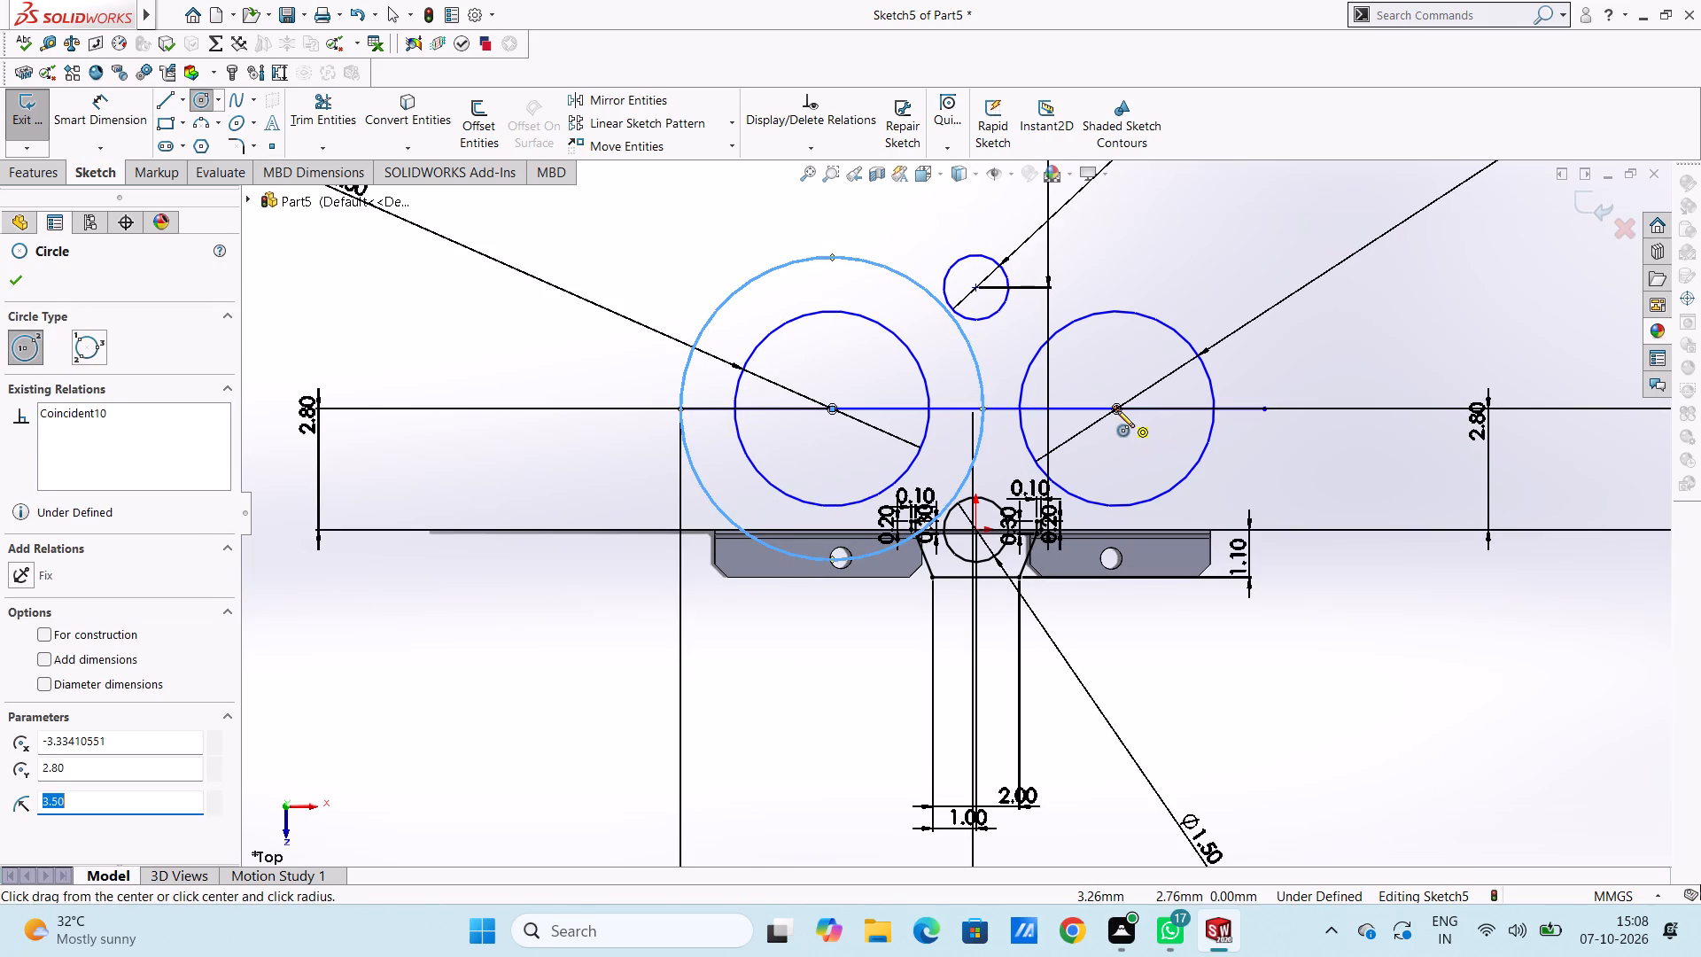
left_click(1117, 410)
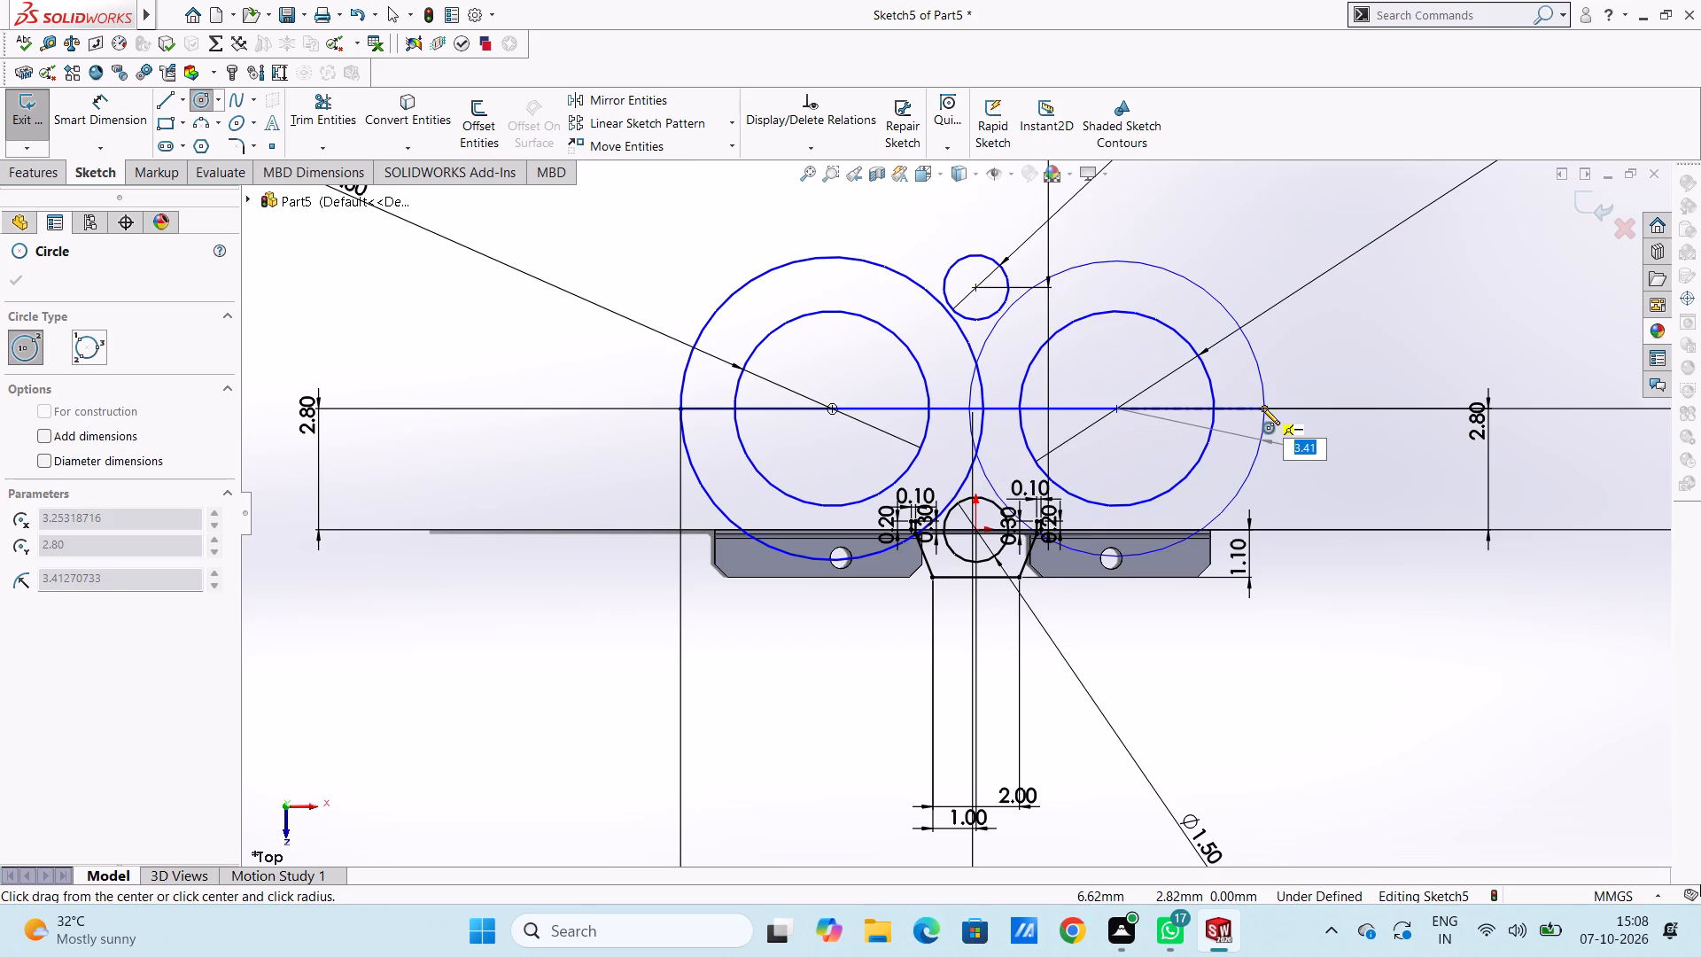
left_click(1262, 408)
key("Escape")
key("Escape")
key("Escape")
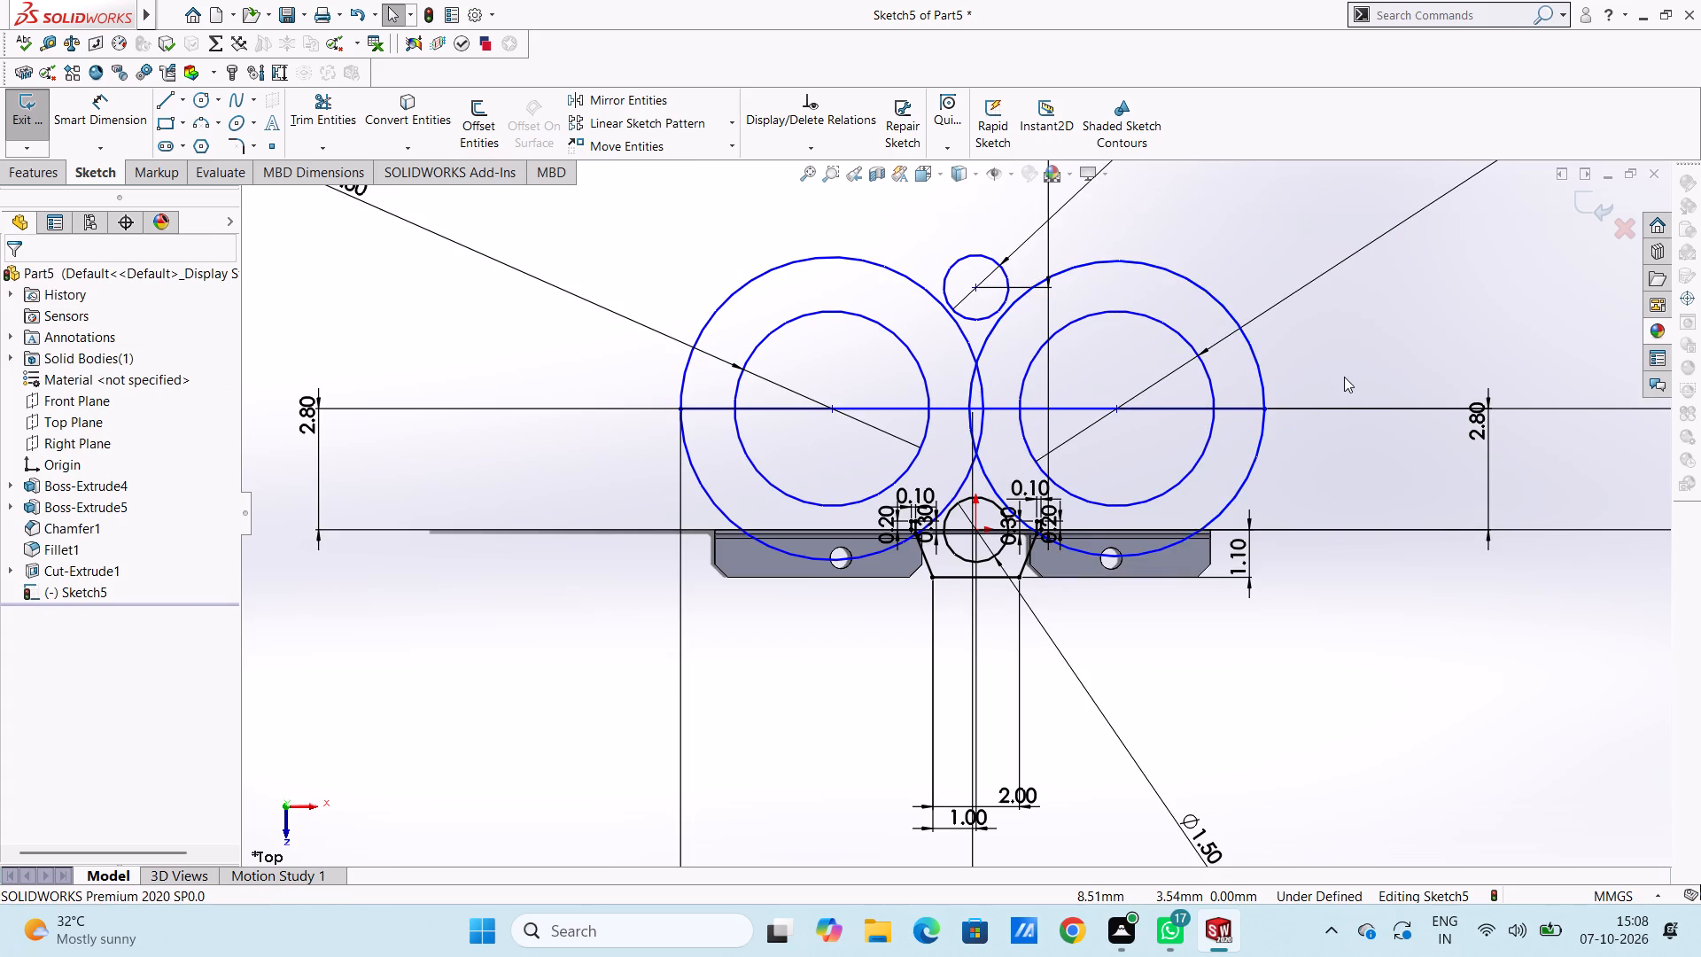
Dimension the diameters of the right and left outer circles, keeping their drawn sizes.
scroll(1344, 377, "up", 5)
scroll(1051, 581, "up", 3)
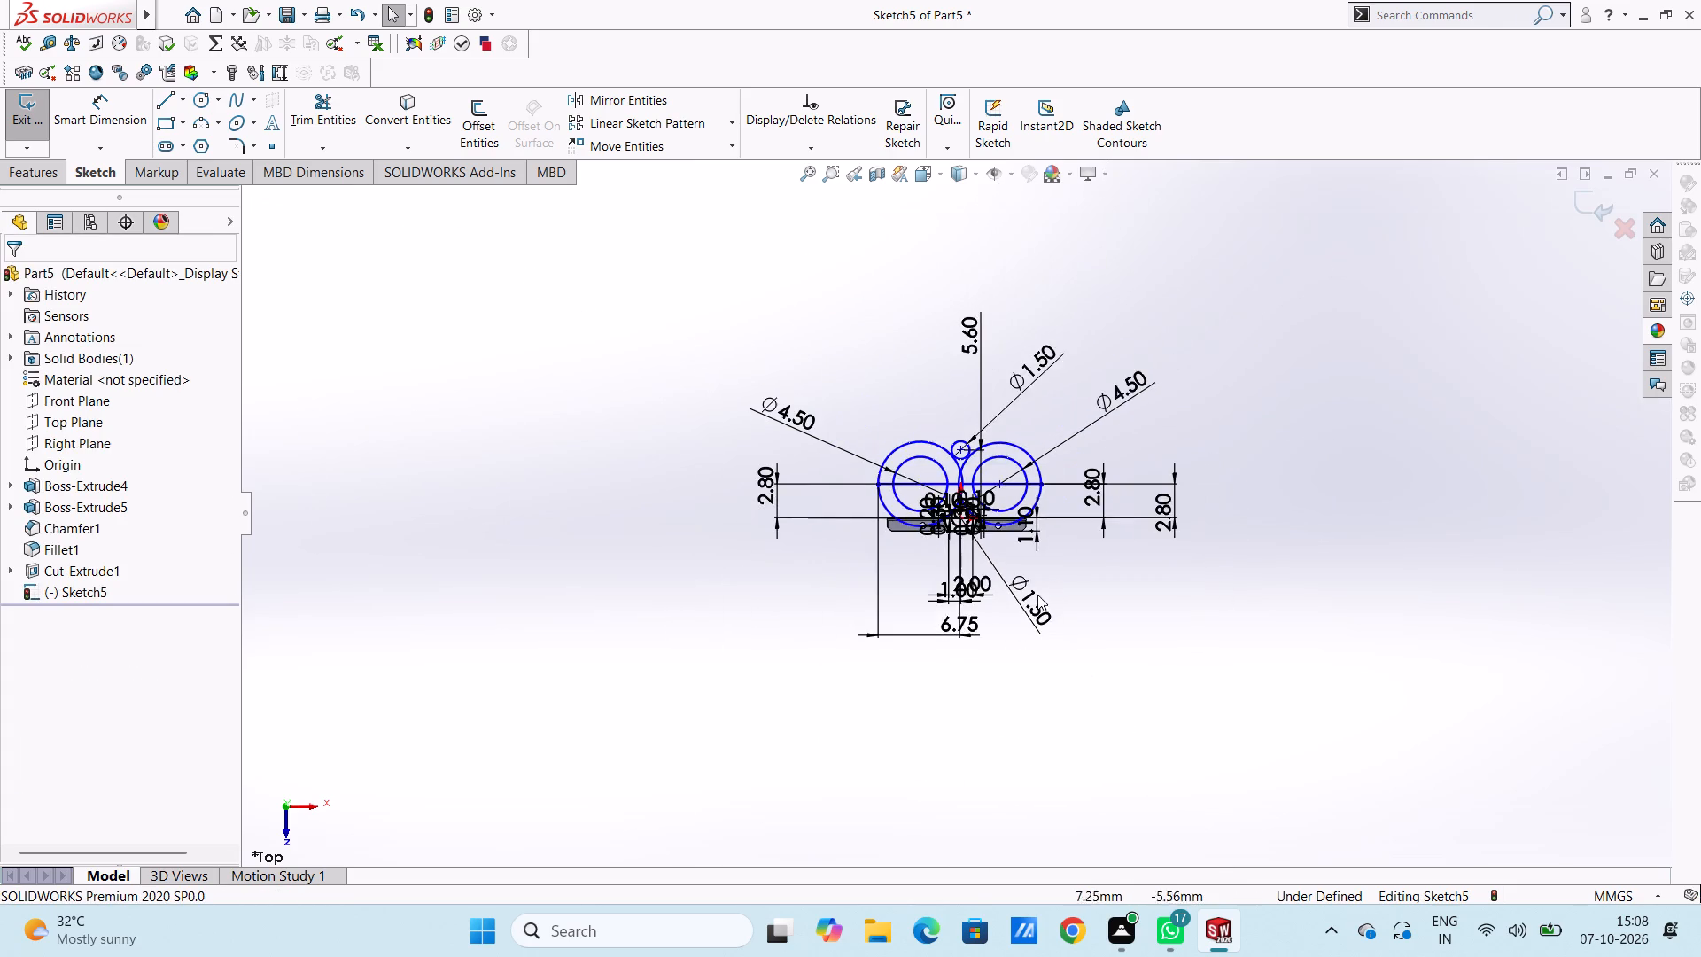
scroll(975, 633, "down", 3)
scroll(870, 468, "up", 3)
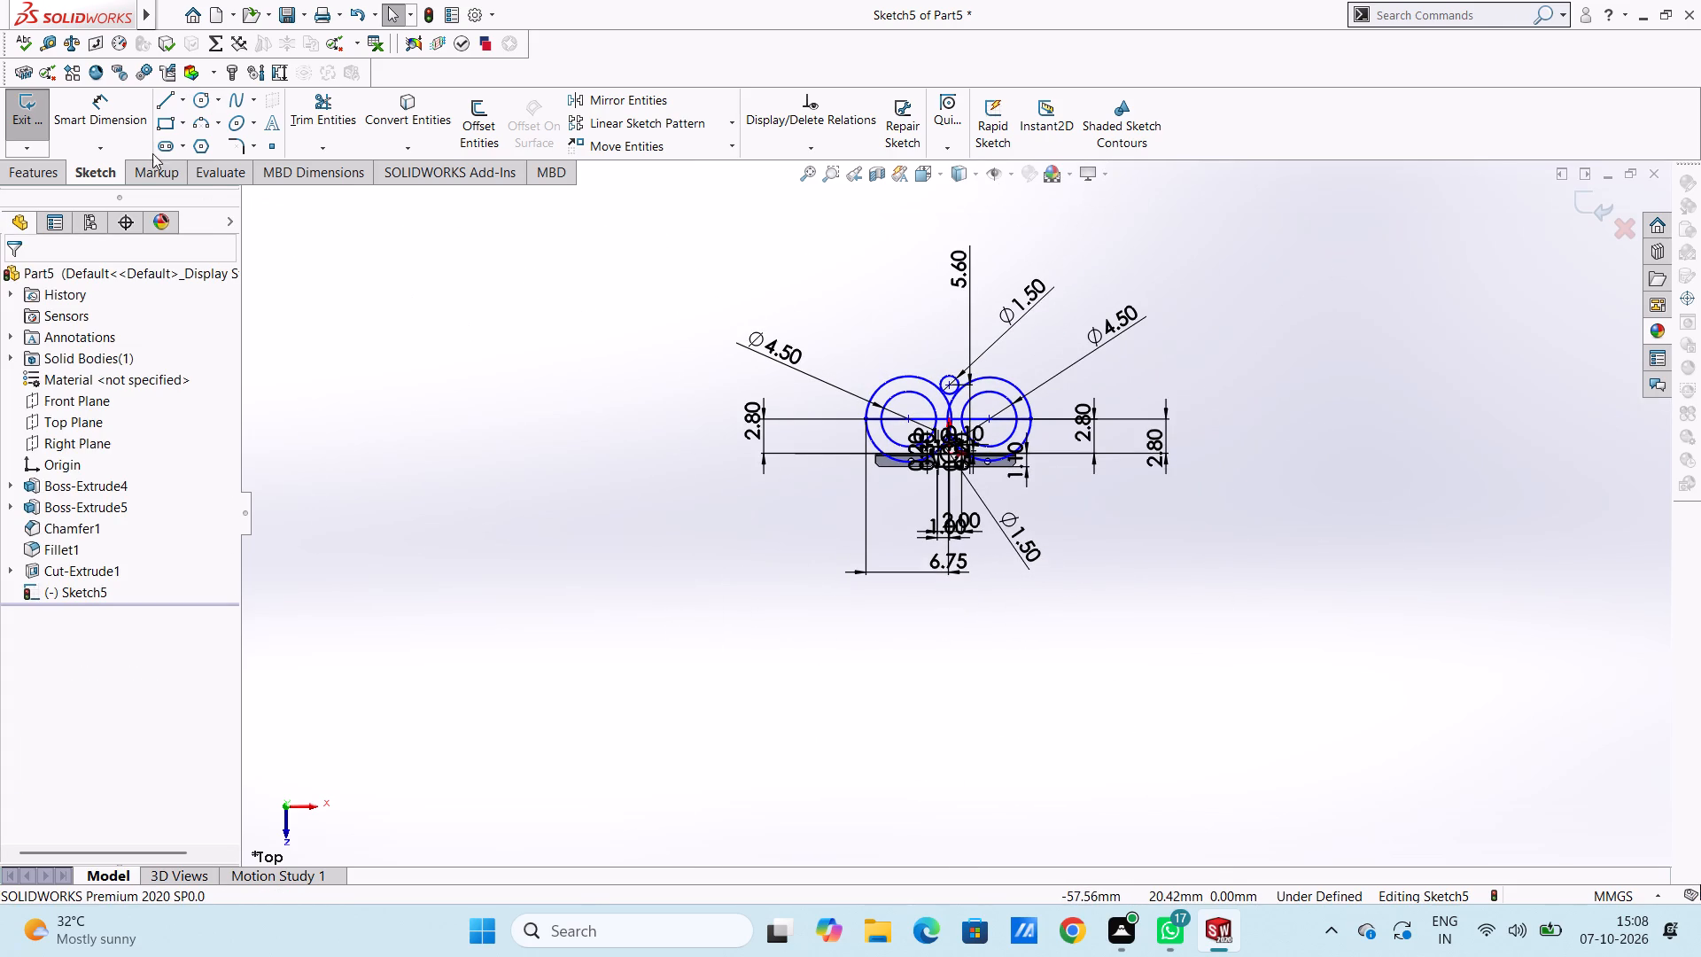
left_click(116, 111)
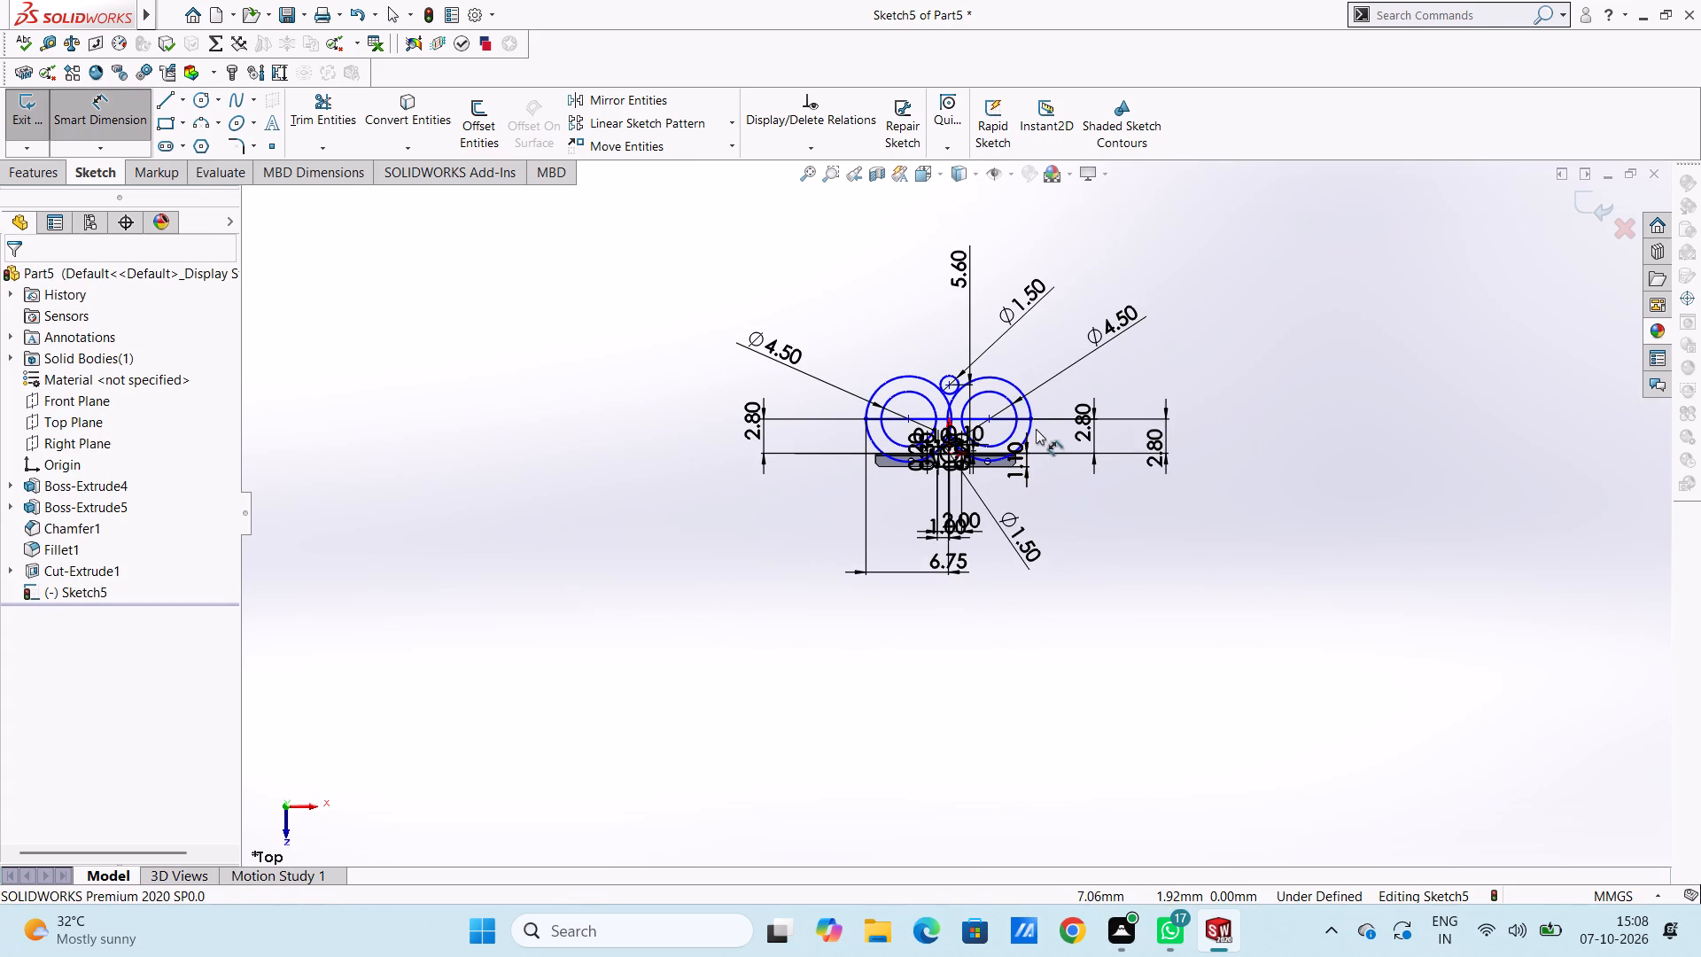
left_click(1033, 429)
left_click(1398, 640)
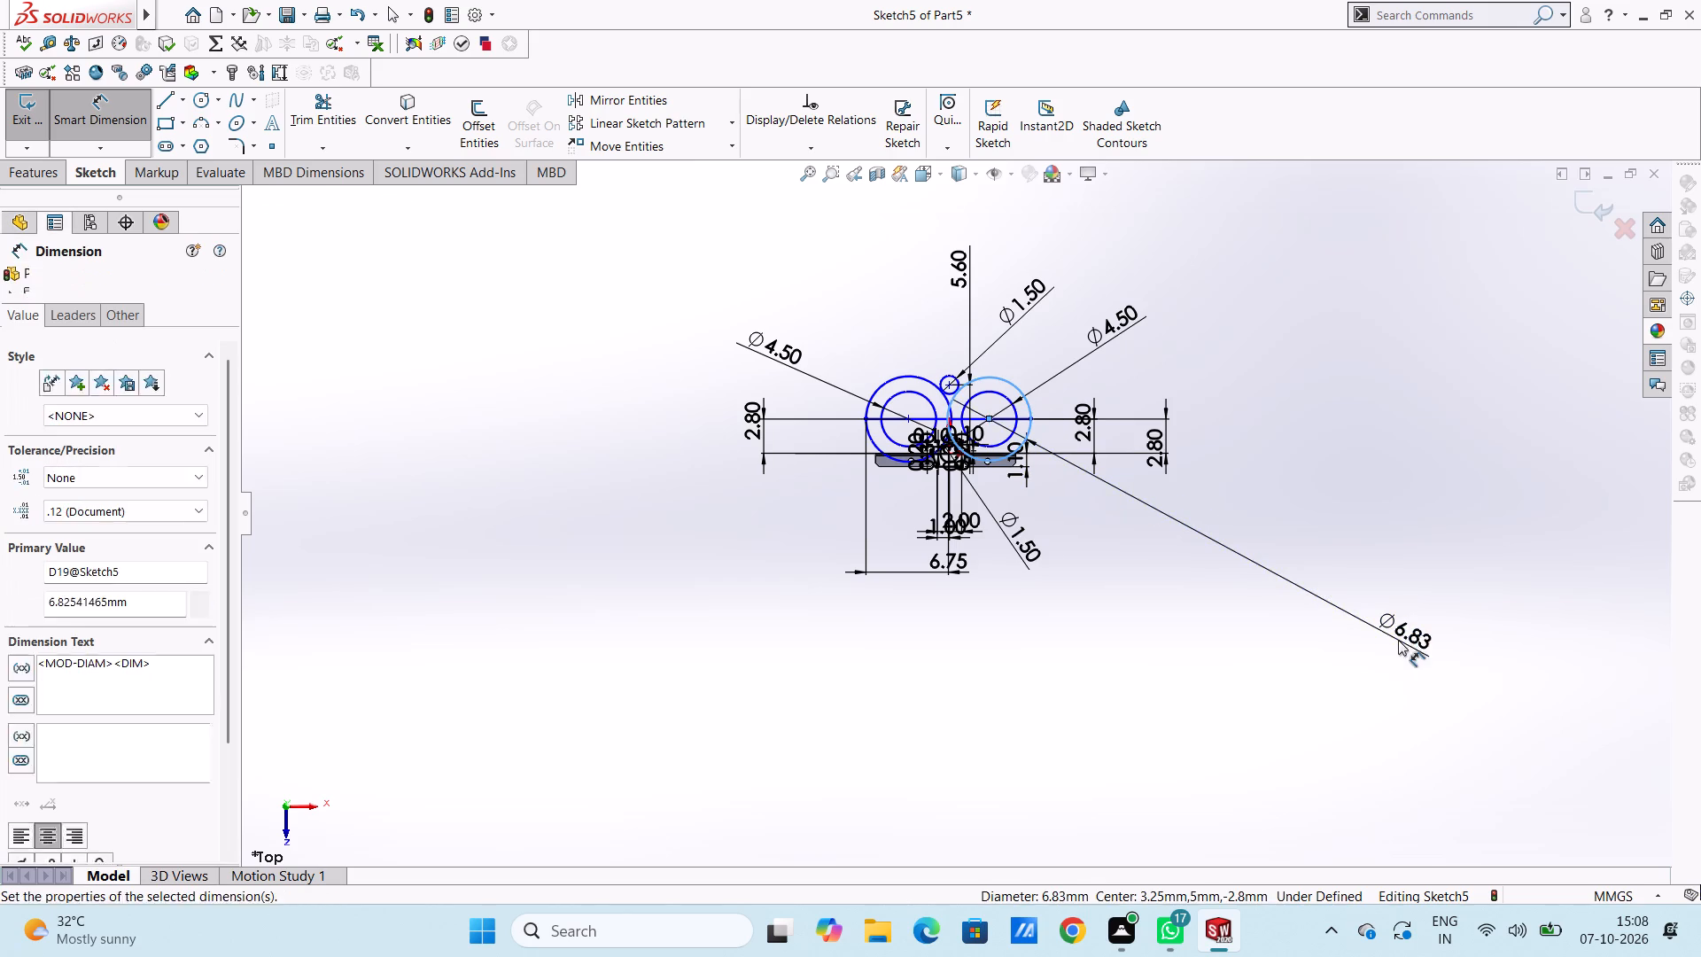
left_click(1317, 610)
left_click(1196, 614)
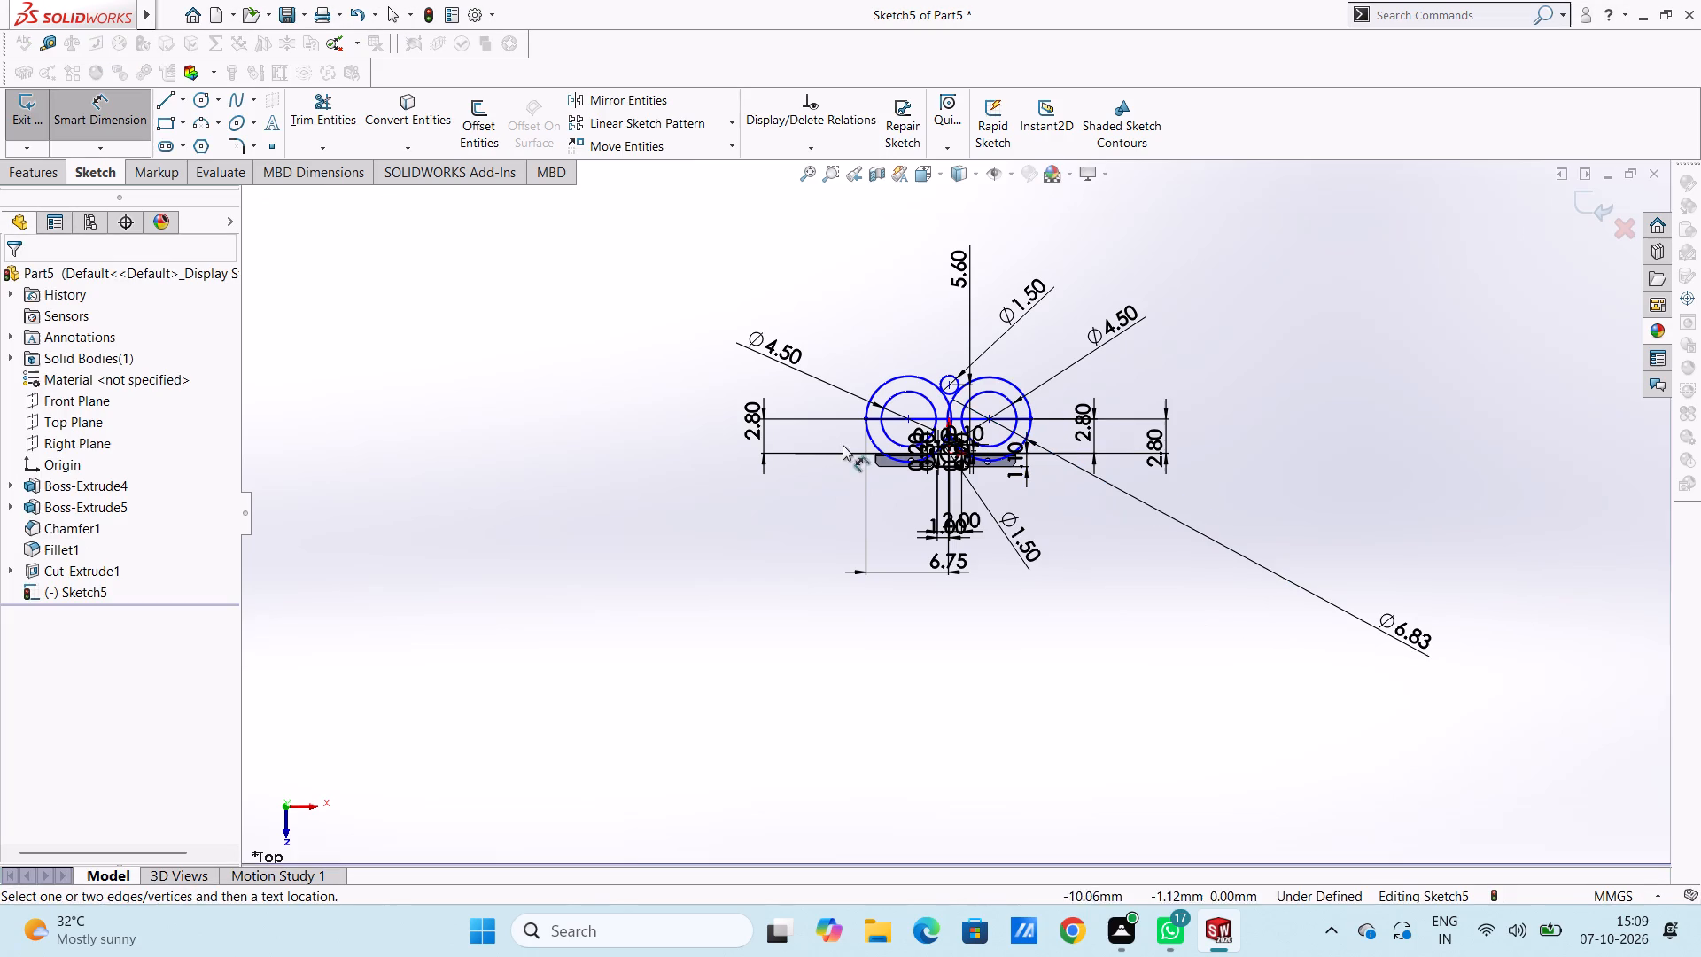
left_click(875, 441)
left_click(544, 615)
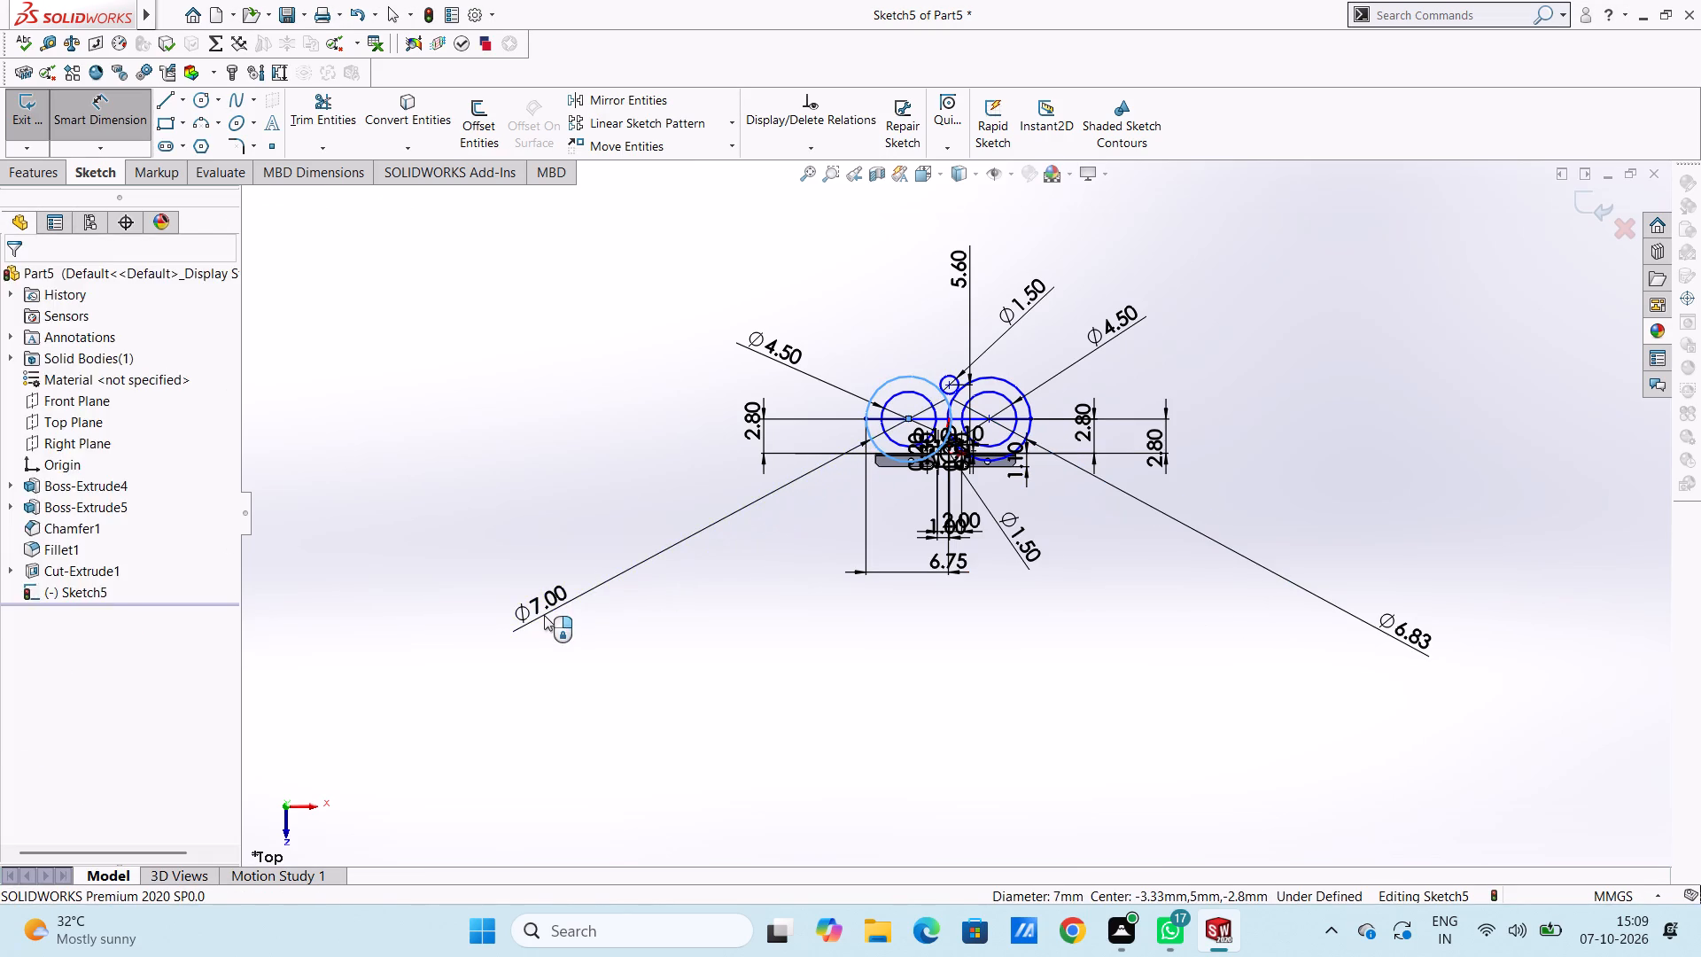
left_click(471, 579)
left_click(478, 538)
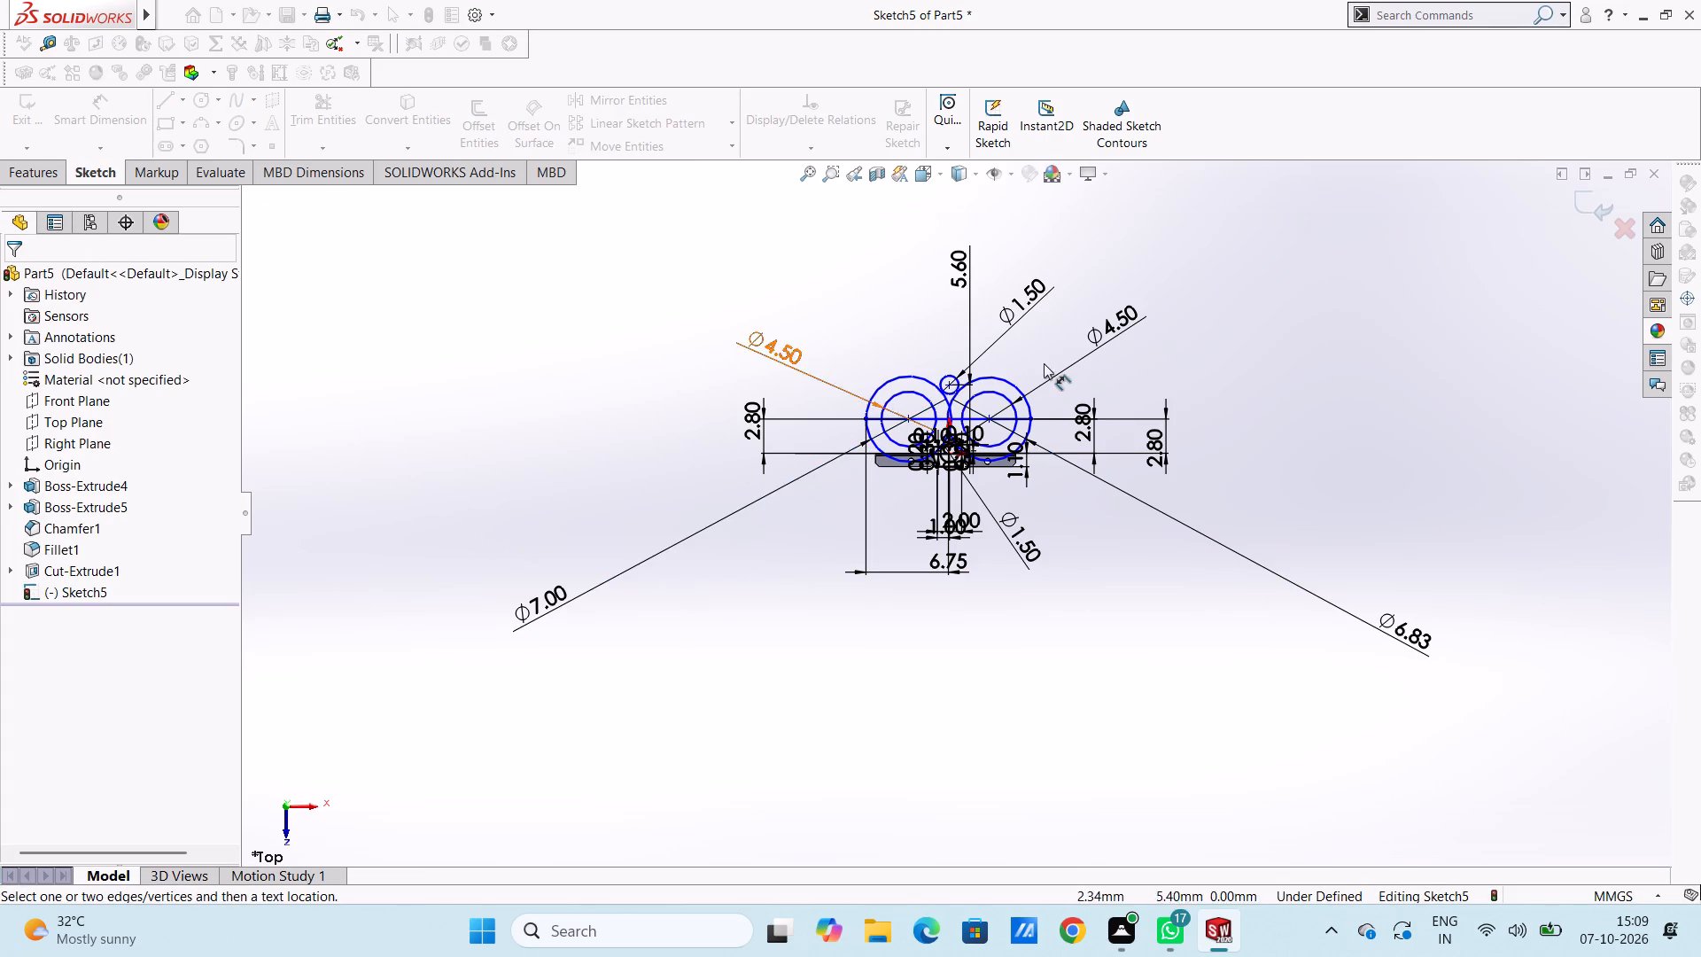
Move the height dimension of the left 0.10 mm wide notch rectangle farther out to the left, clear of the sketch lines.
scroll(1060, 358, "down", 4)
scroll(903, 464, "down", 4)
scroll(760, 623, "up", 3)
scroll(849, 573, "down", 4)
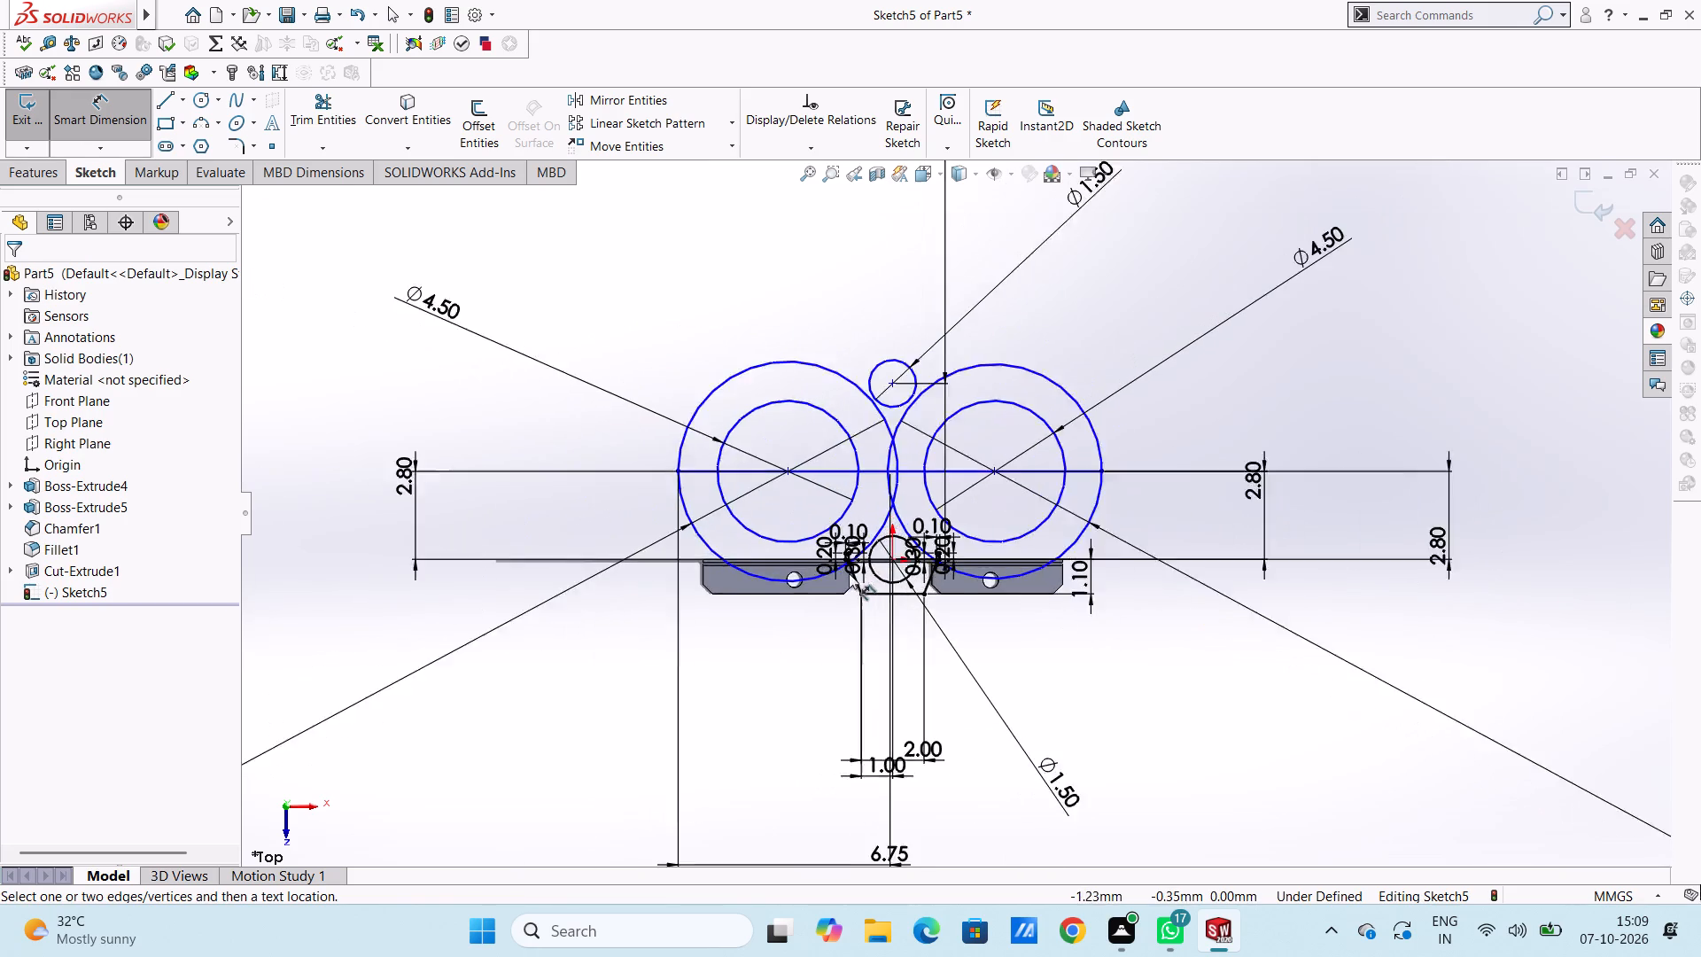
scroll(849, 573, "down", 1)
scroll(1020, 515, "down", 5)
scroll(781, 611, "up", 1)
scroll(779, 610, "down", 3)
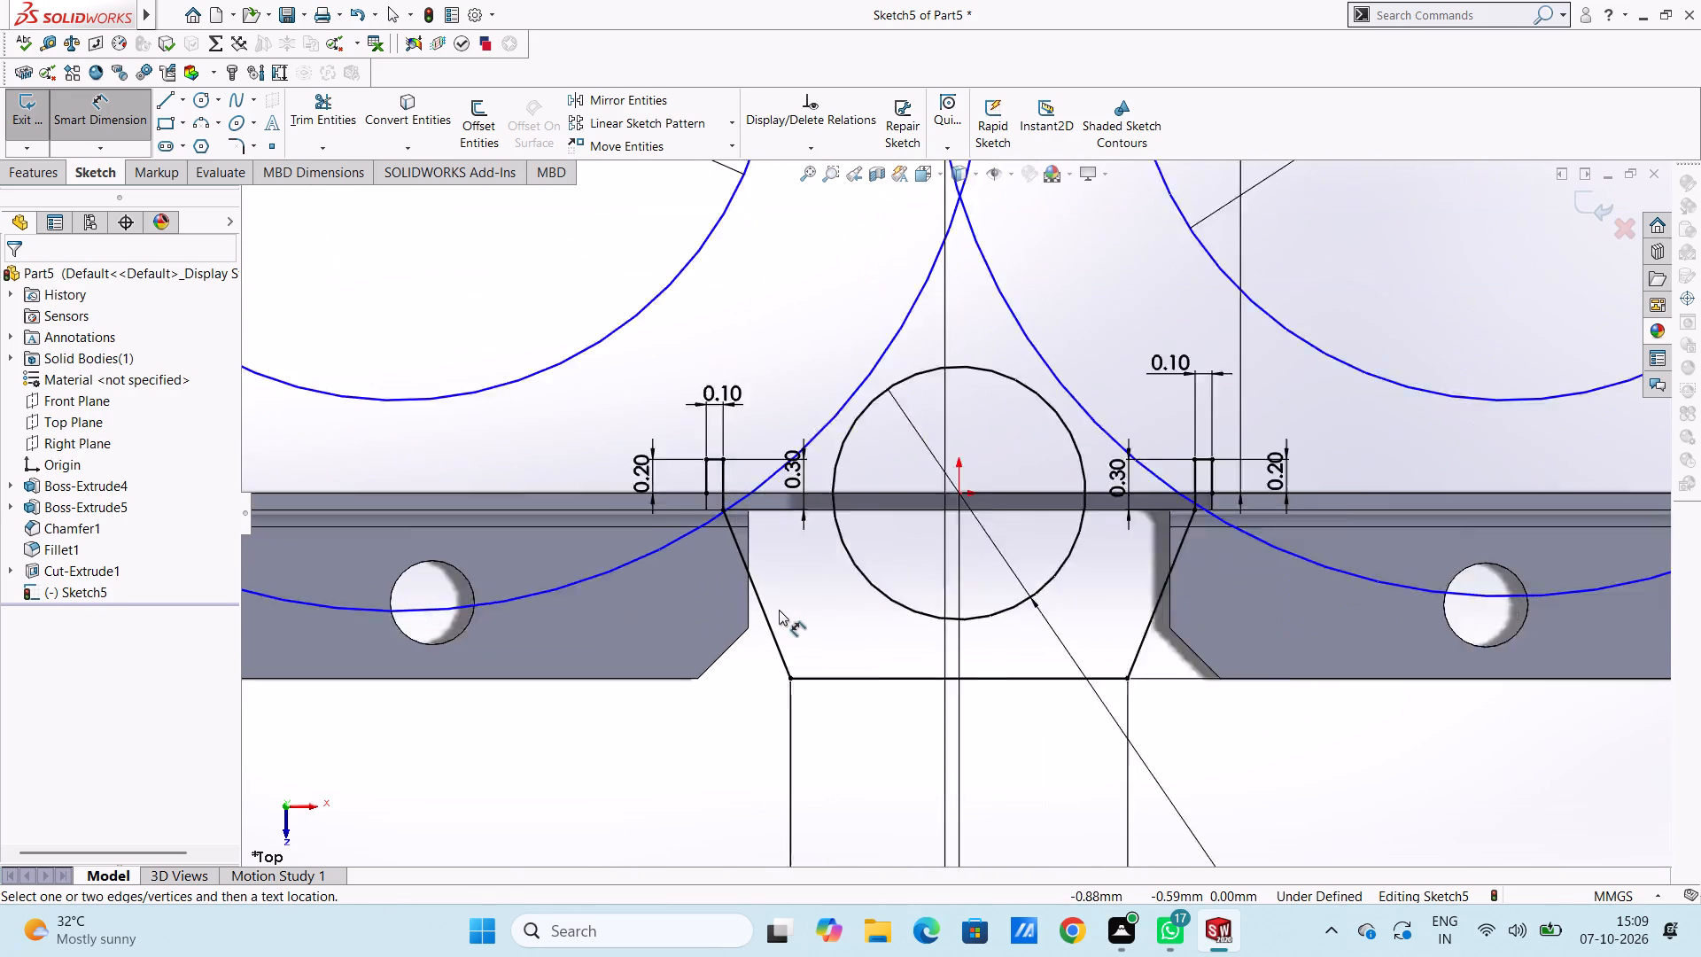
scroll(779, 610, "down", 1)
left_click_drag(634, 460, 175, 434)
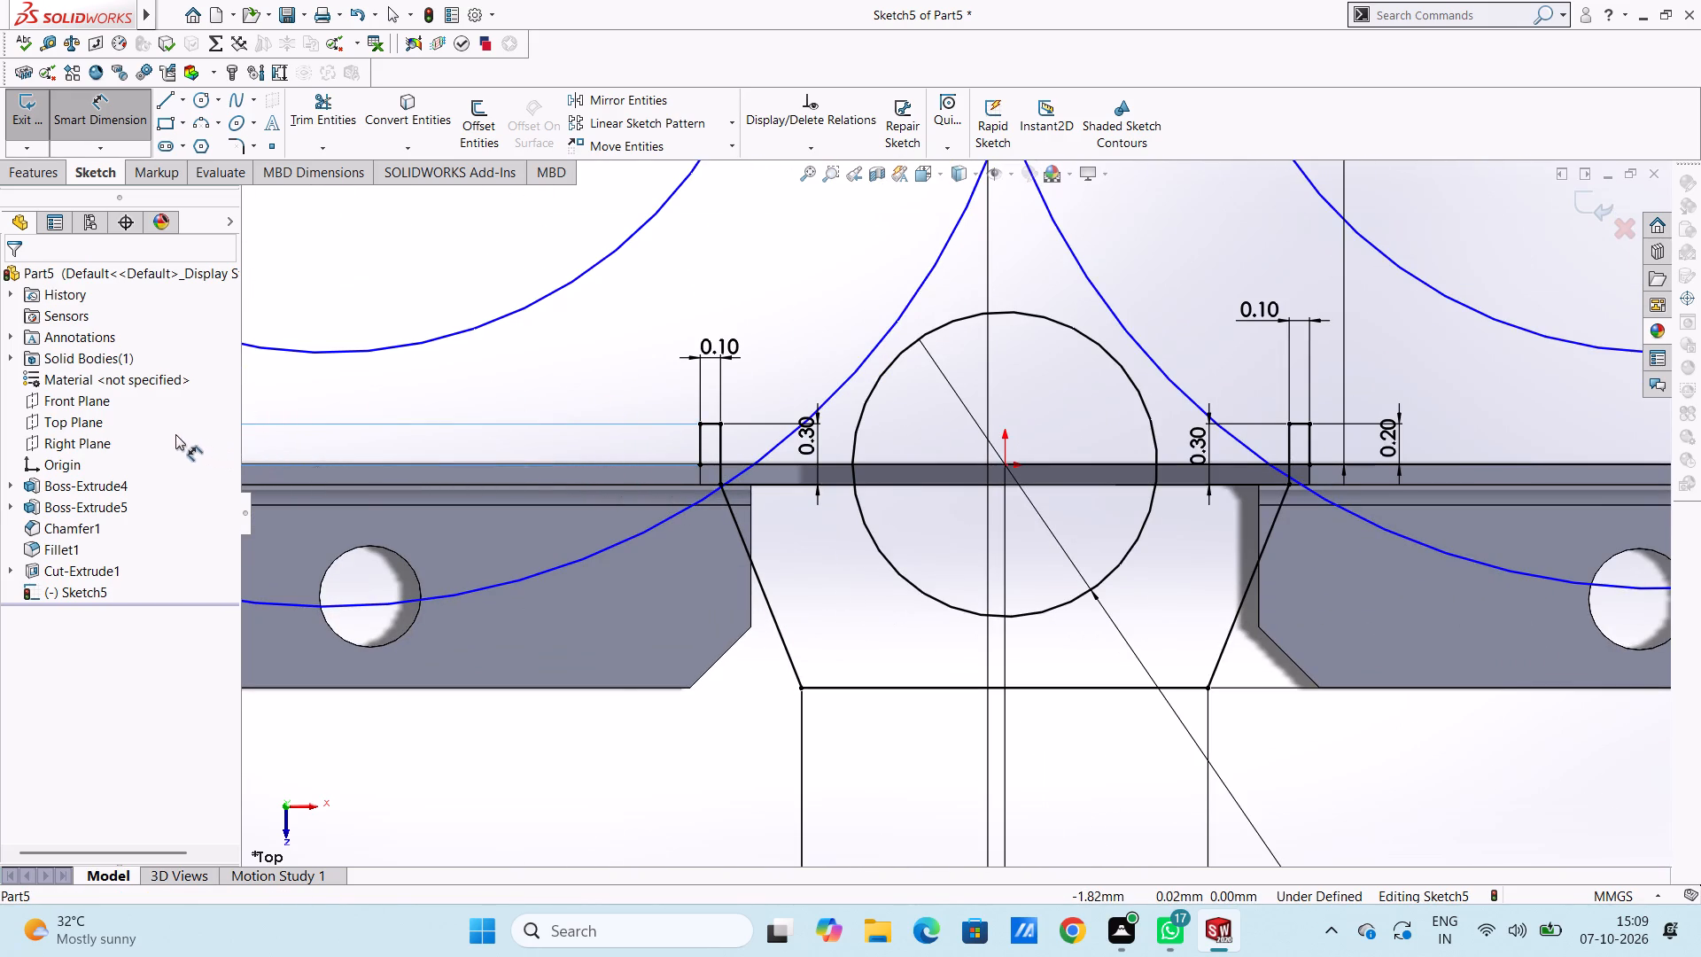
left_click_drag(175, 434, 81, 432)
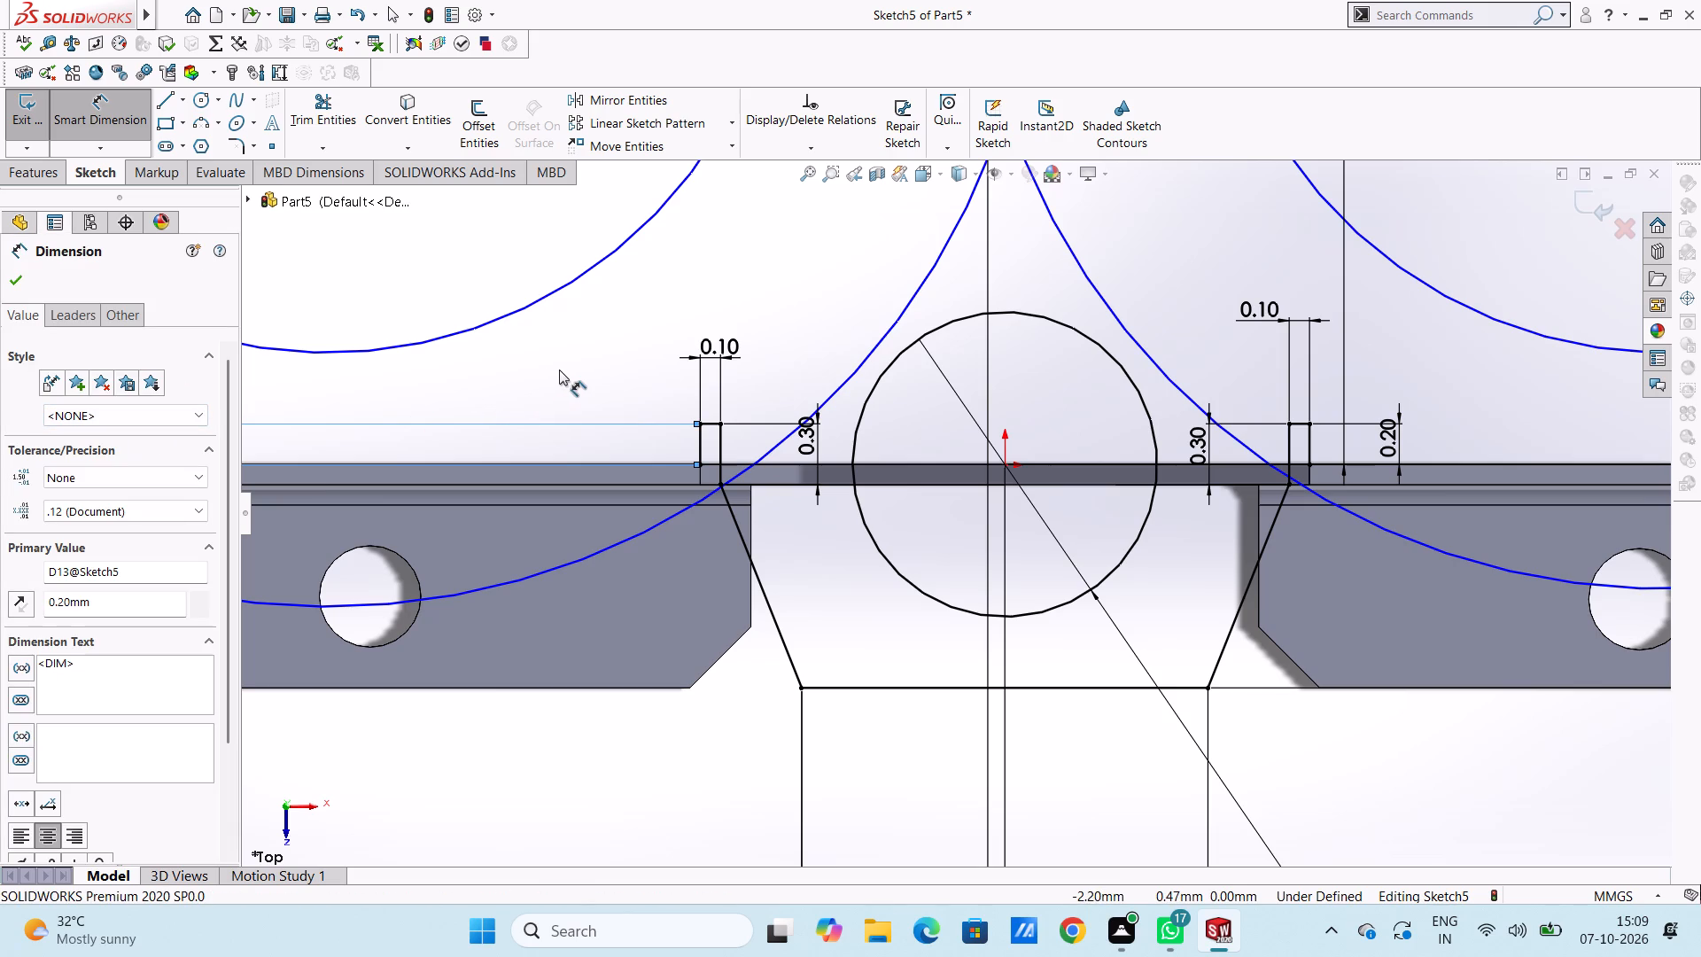
scroll(571, 369, "up", 6)
scroll(640, 405, "up", 3)
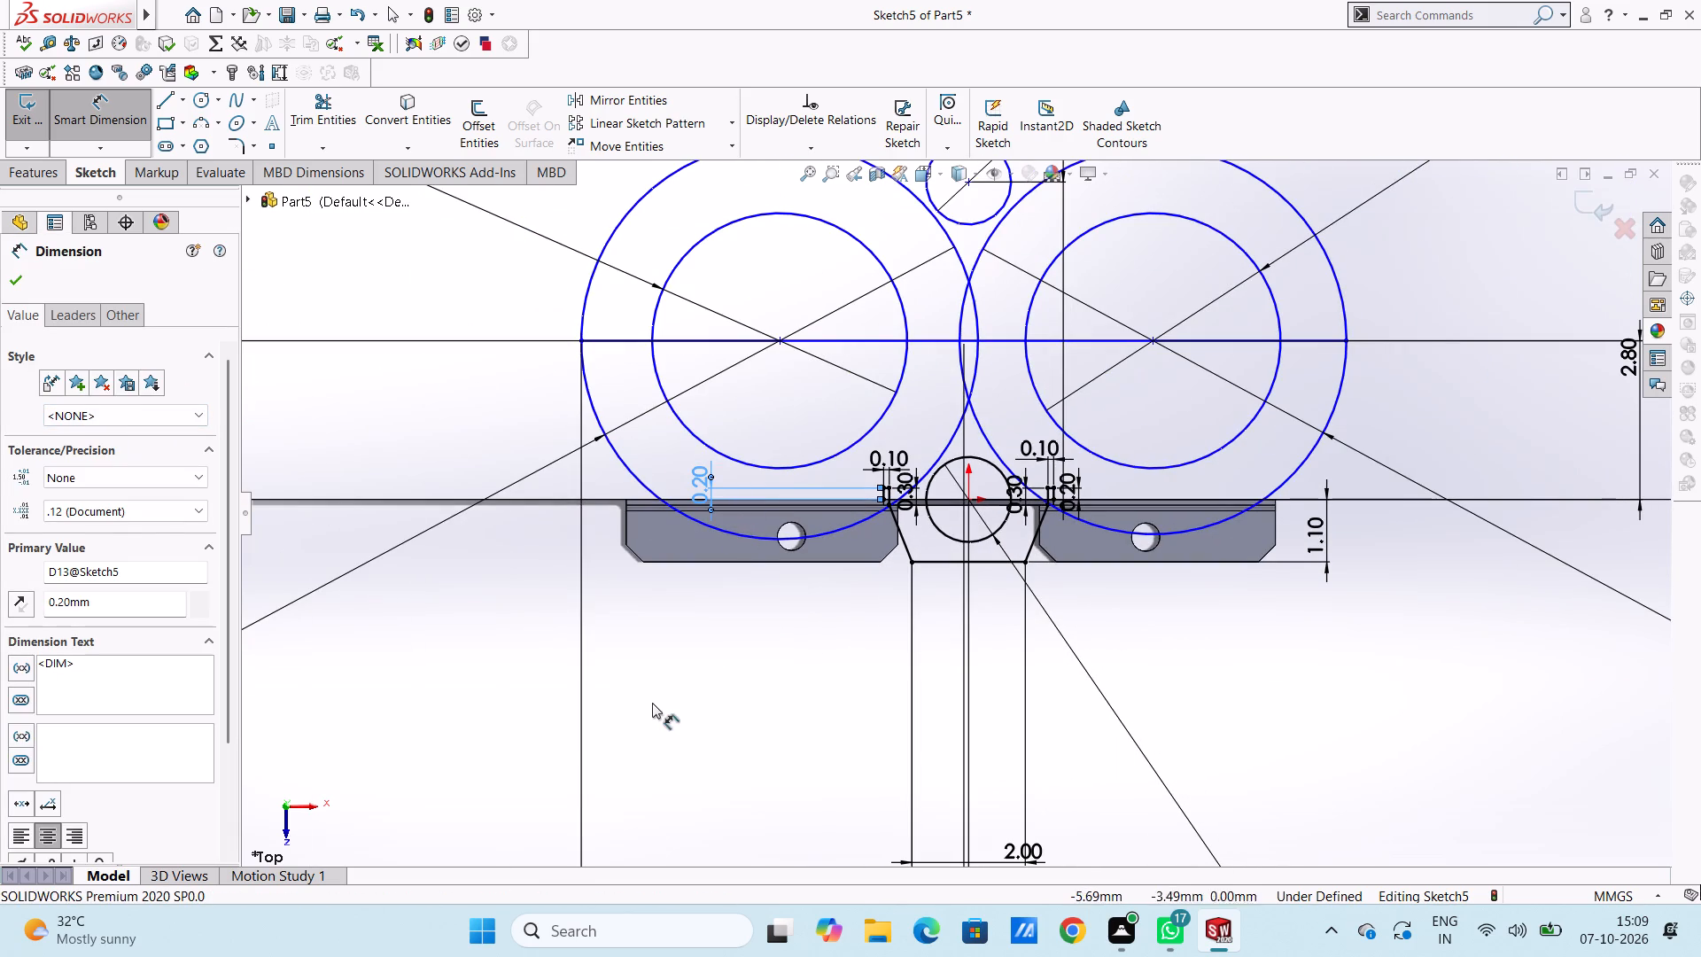
left_click(662, 702)
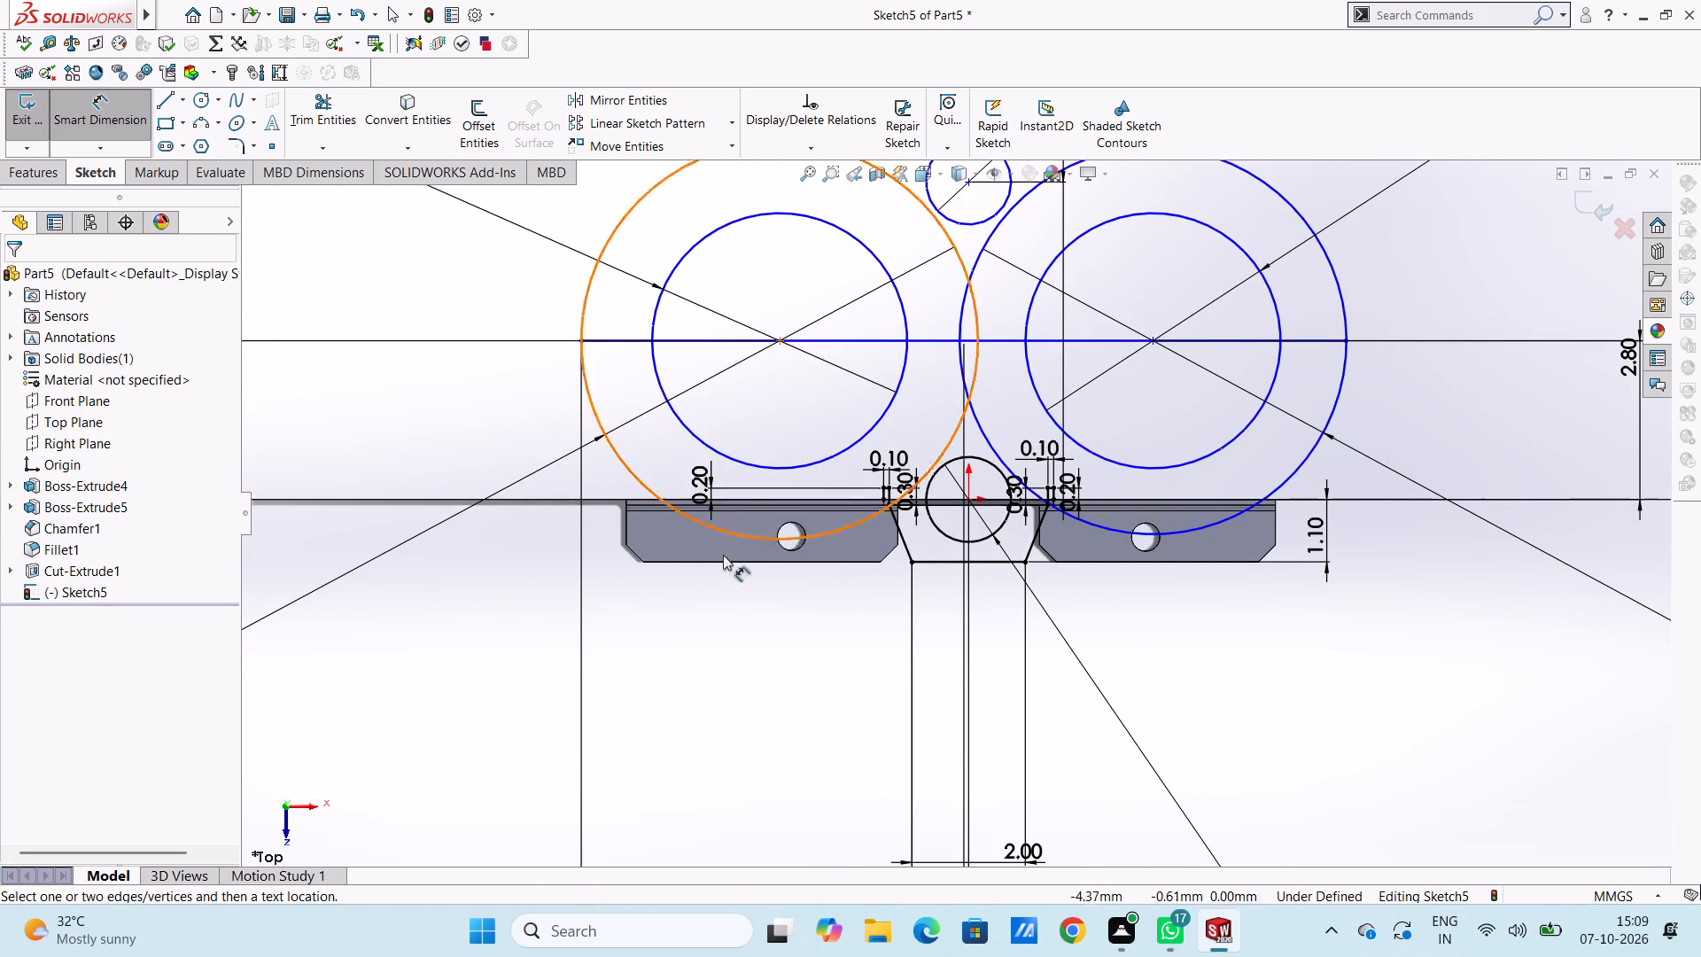
Move the left notch's 0.20, 0.30 and 0.10 dimensions and the trapezoid's 1.10 height dimension outward, clear of the sketch lines.
scroll(725, 581, "up", 2)
left_click_drag(787, 488, 662, 494)
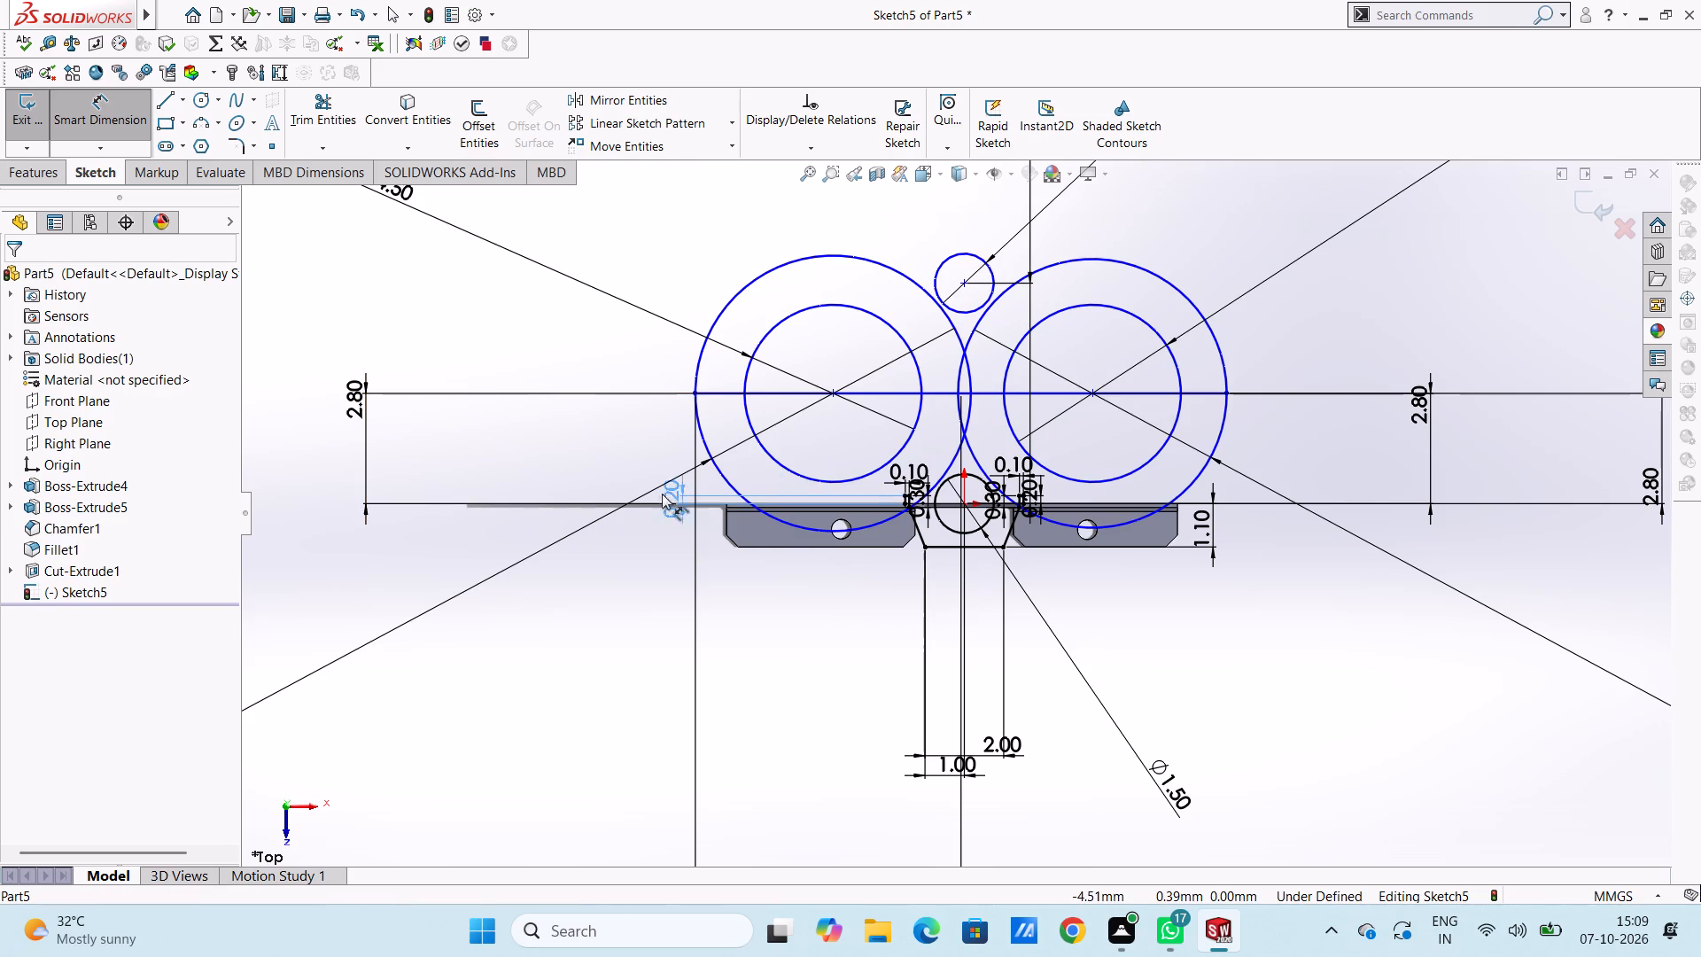
left_click_drag(662, 494, 306, 491)
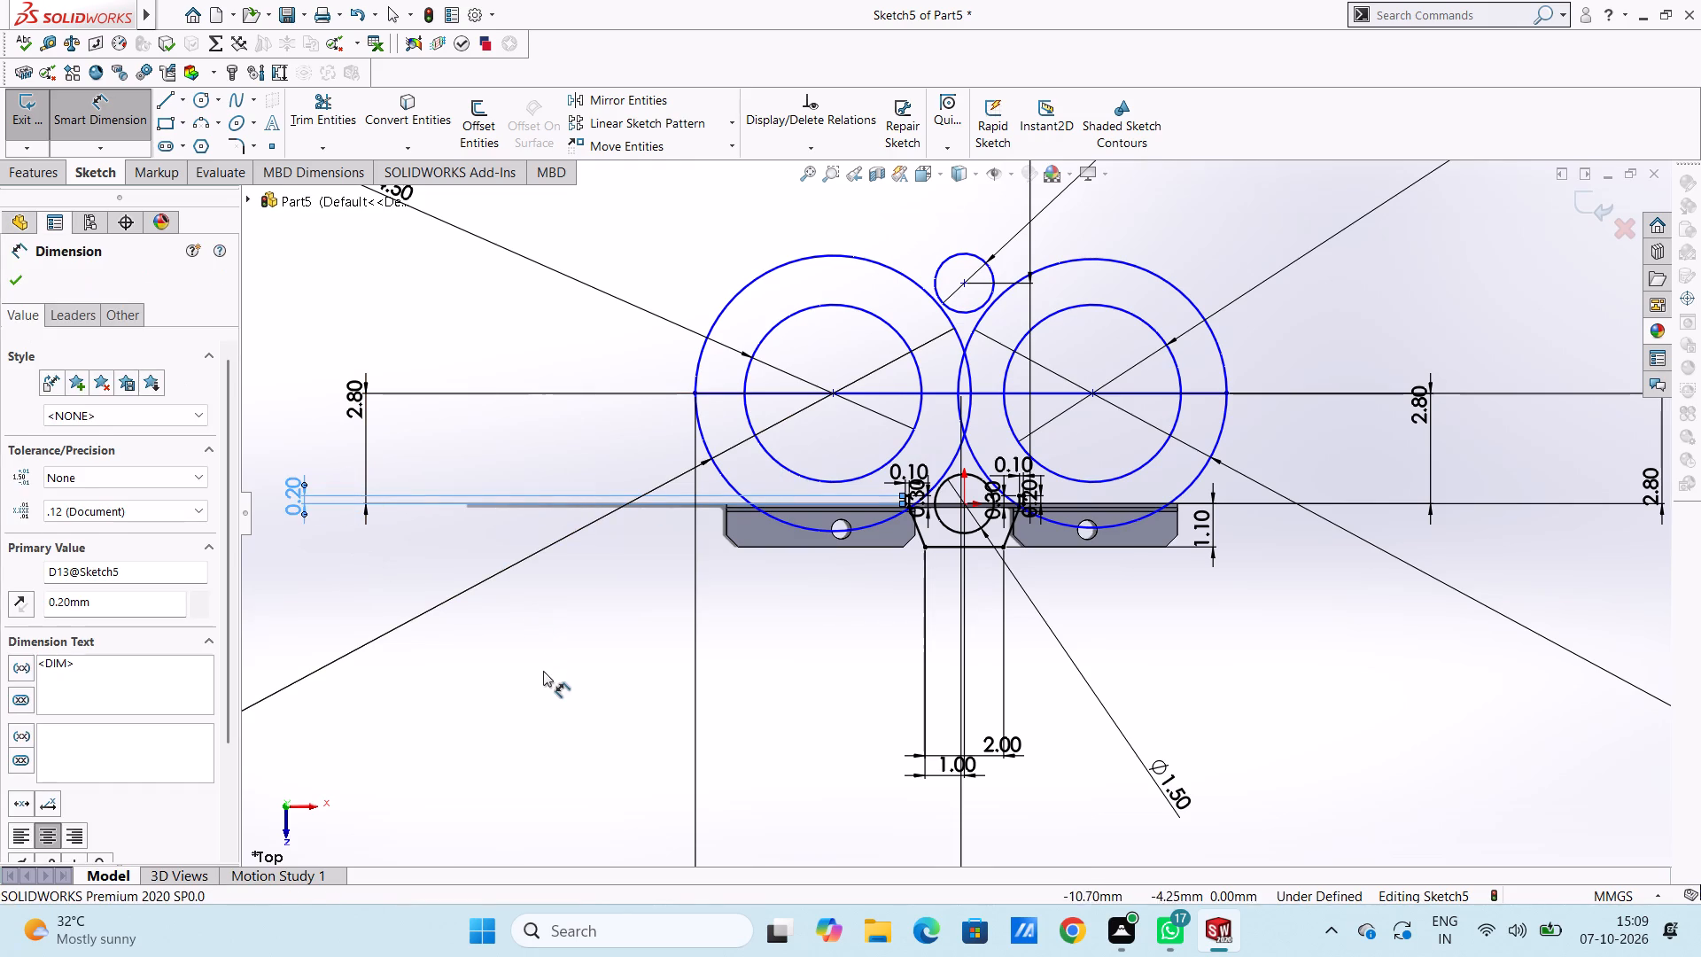
left_click(543, 671)
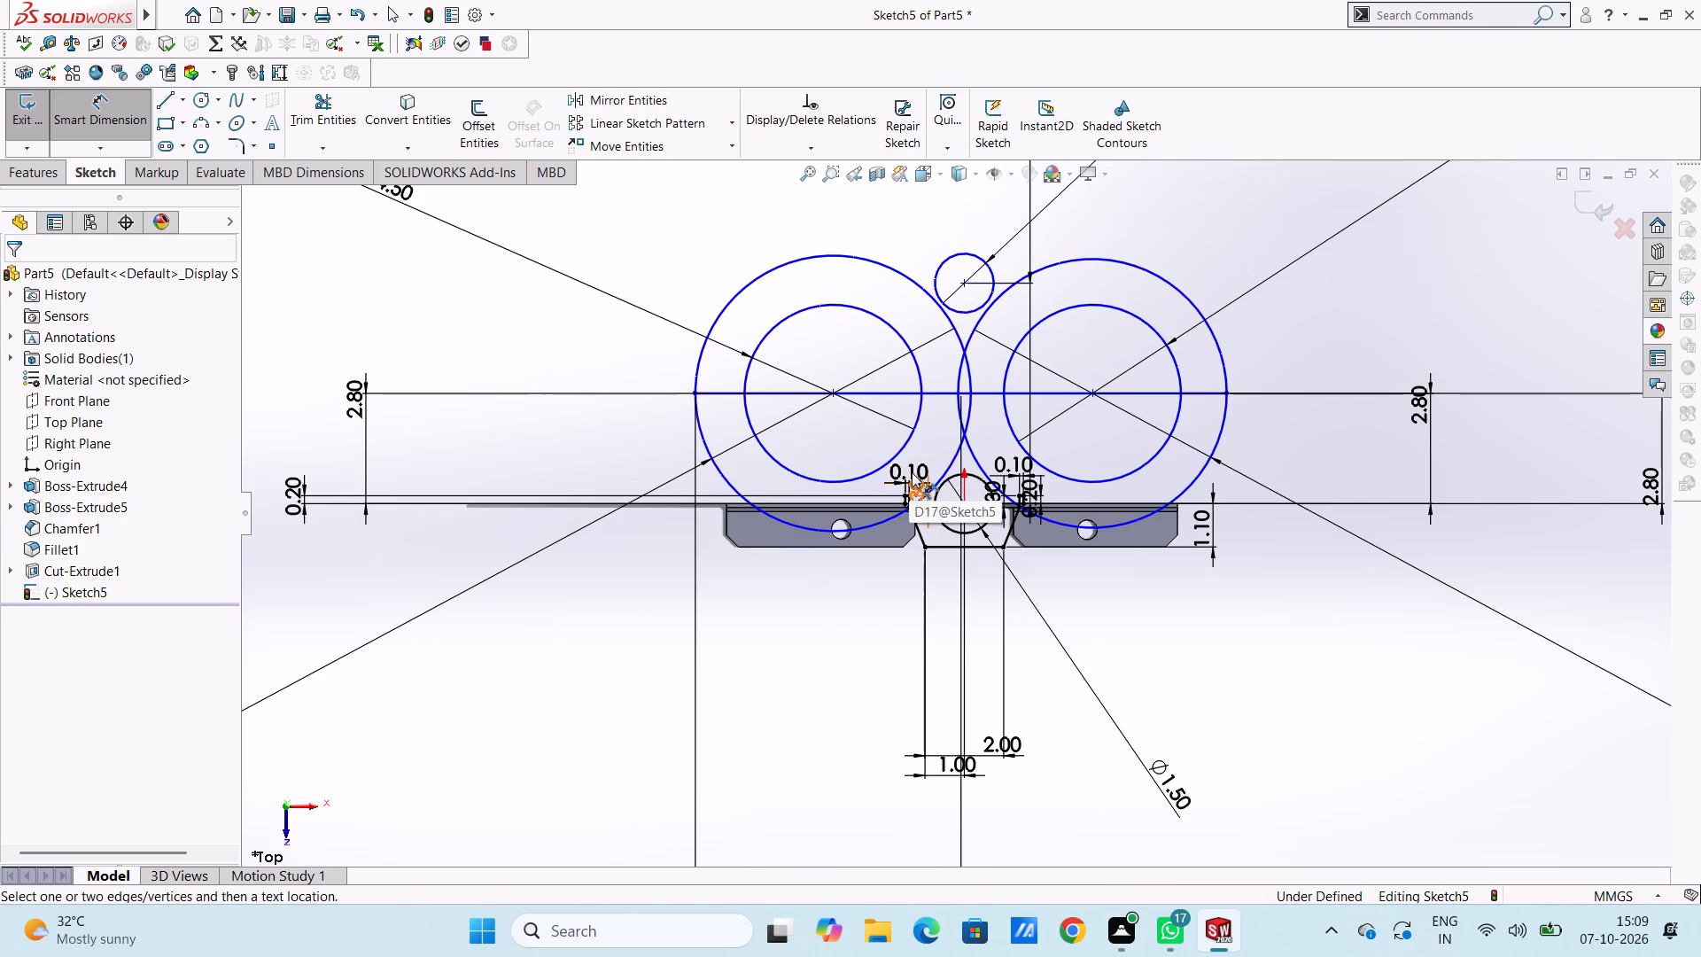
left_click_drag(913, 471, 1131, 726)
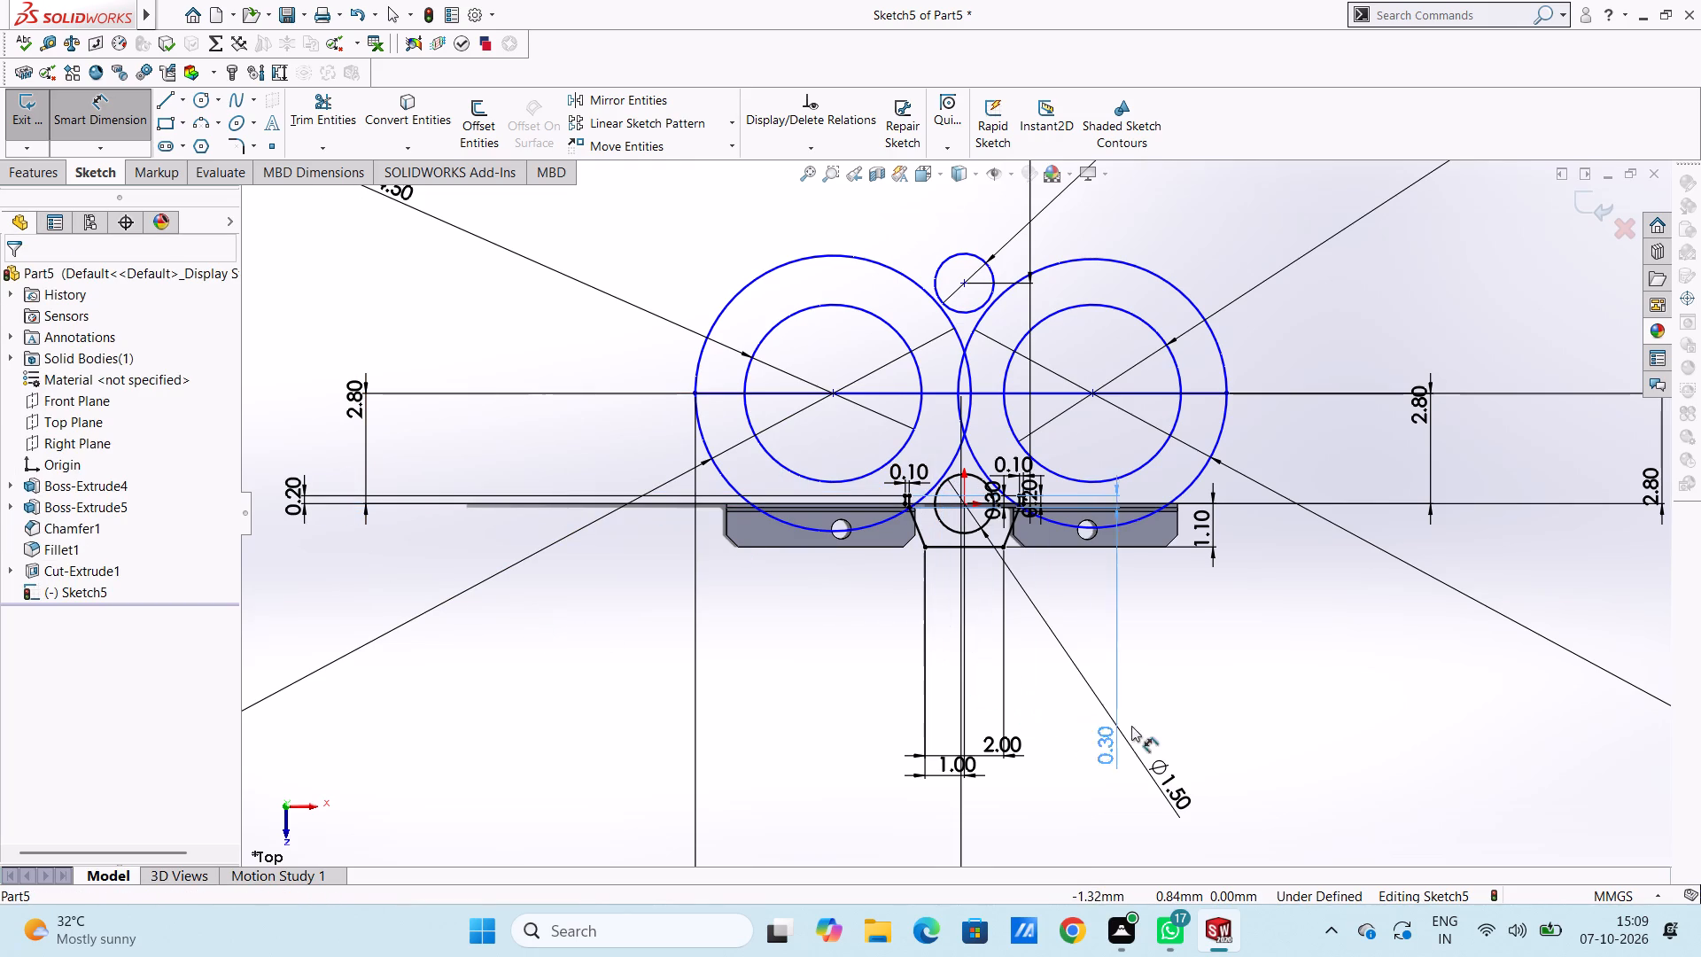
left_click_drag(1131, 726, 1588, 763)
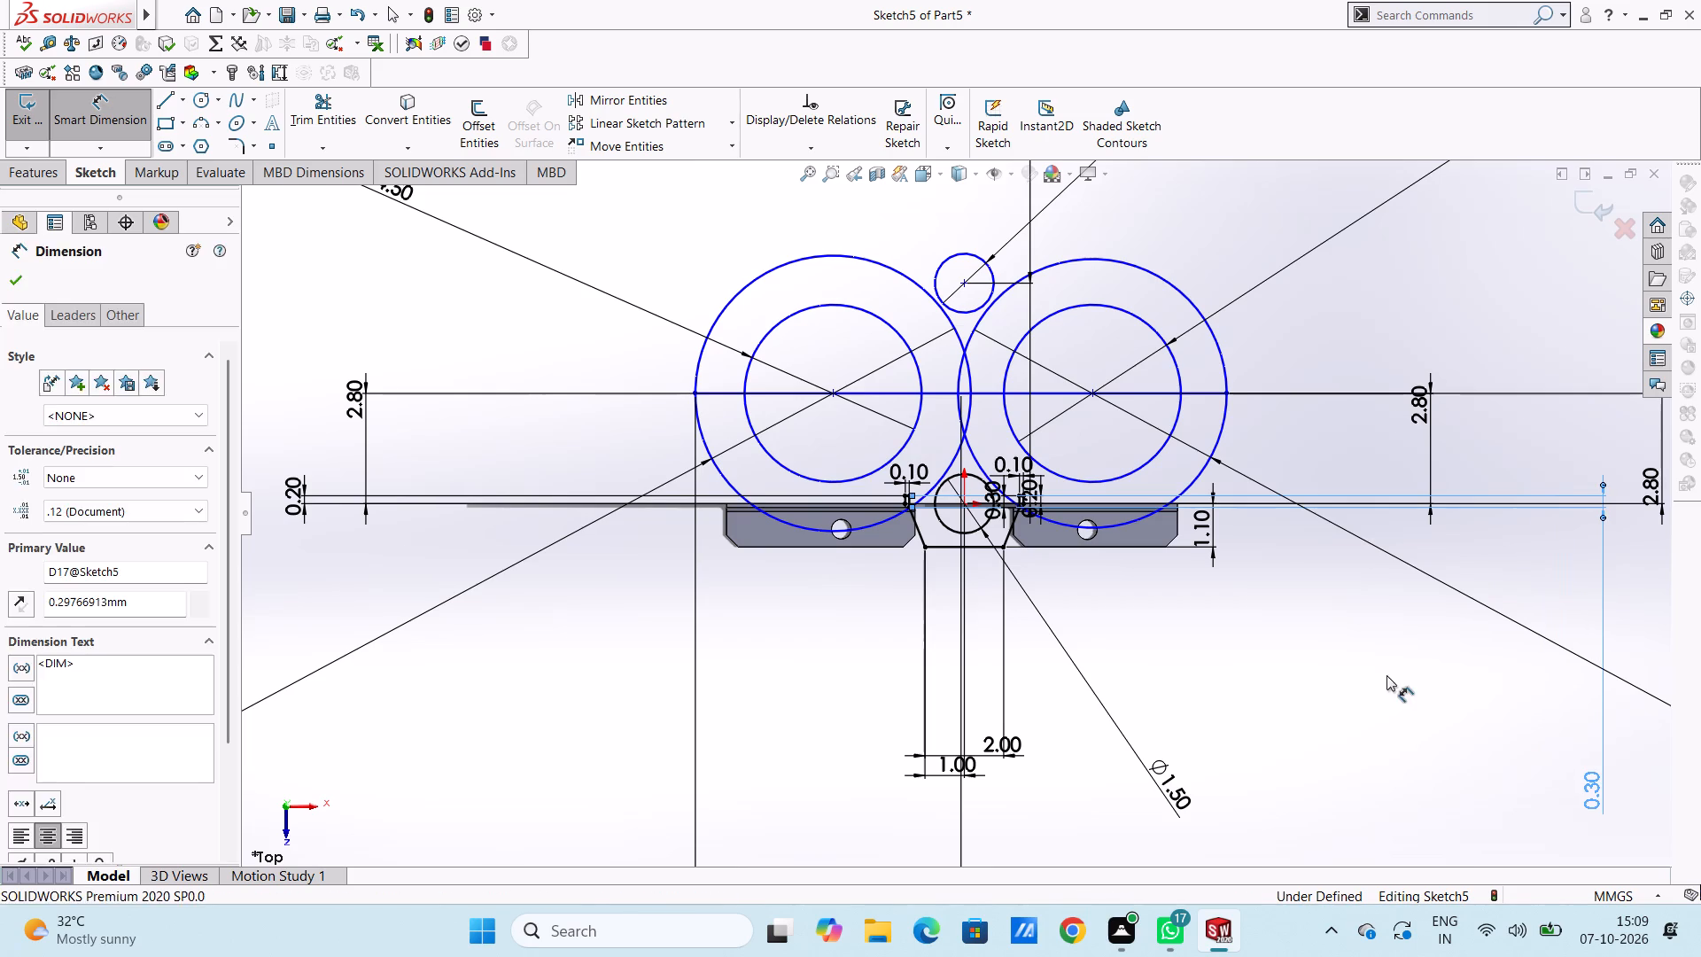
left_click_drag(1348, 673, 1336, 669)
left_click_drag(1197, 532, 1628, 566)
left_click(1404, 657)
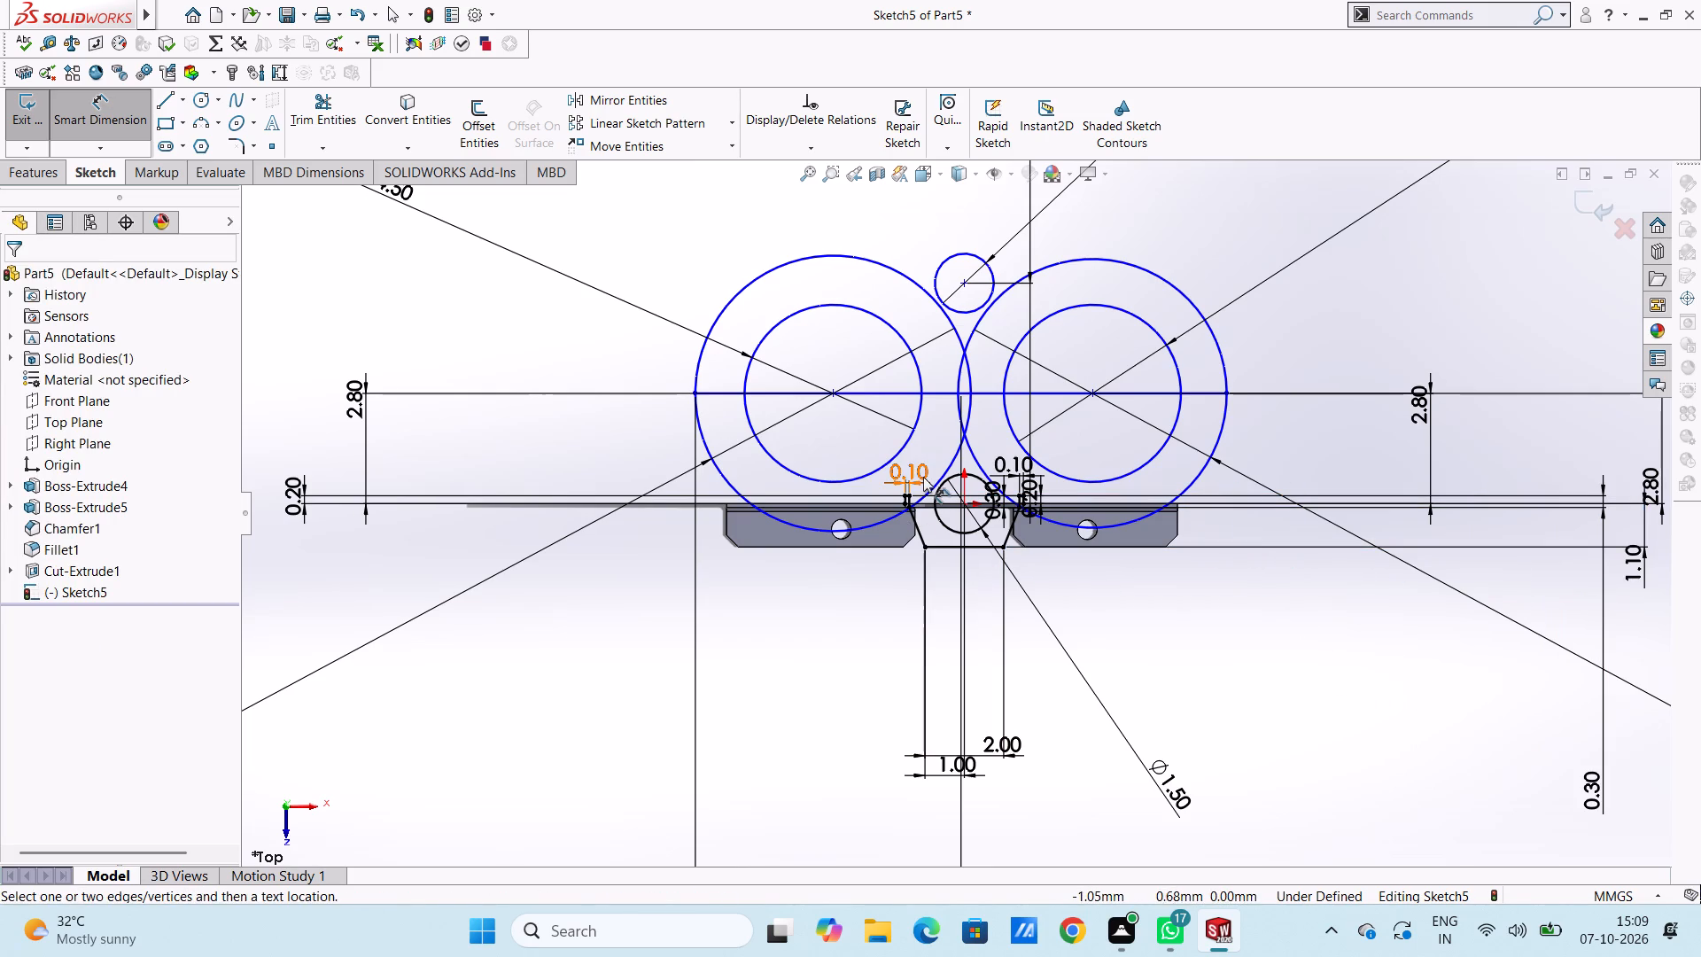
left_click_drag(923, 476, 451, 232)
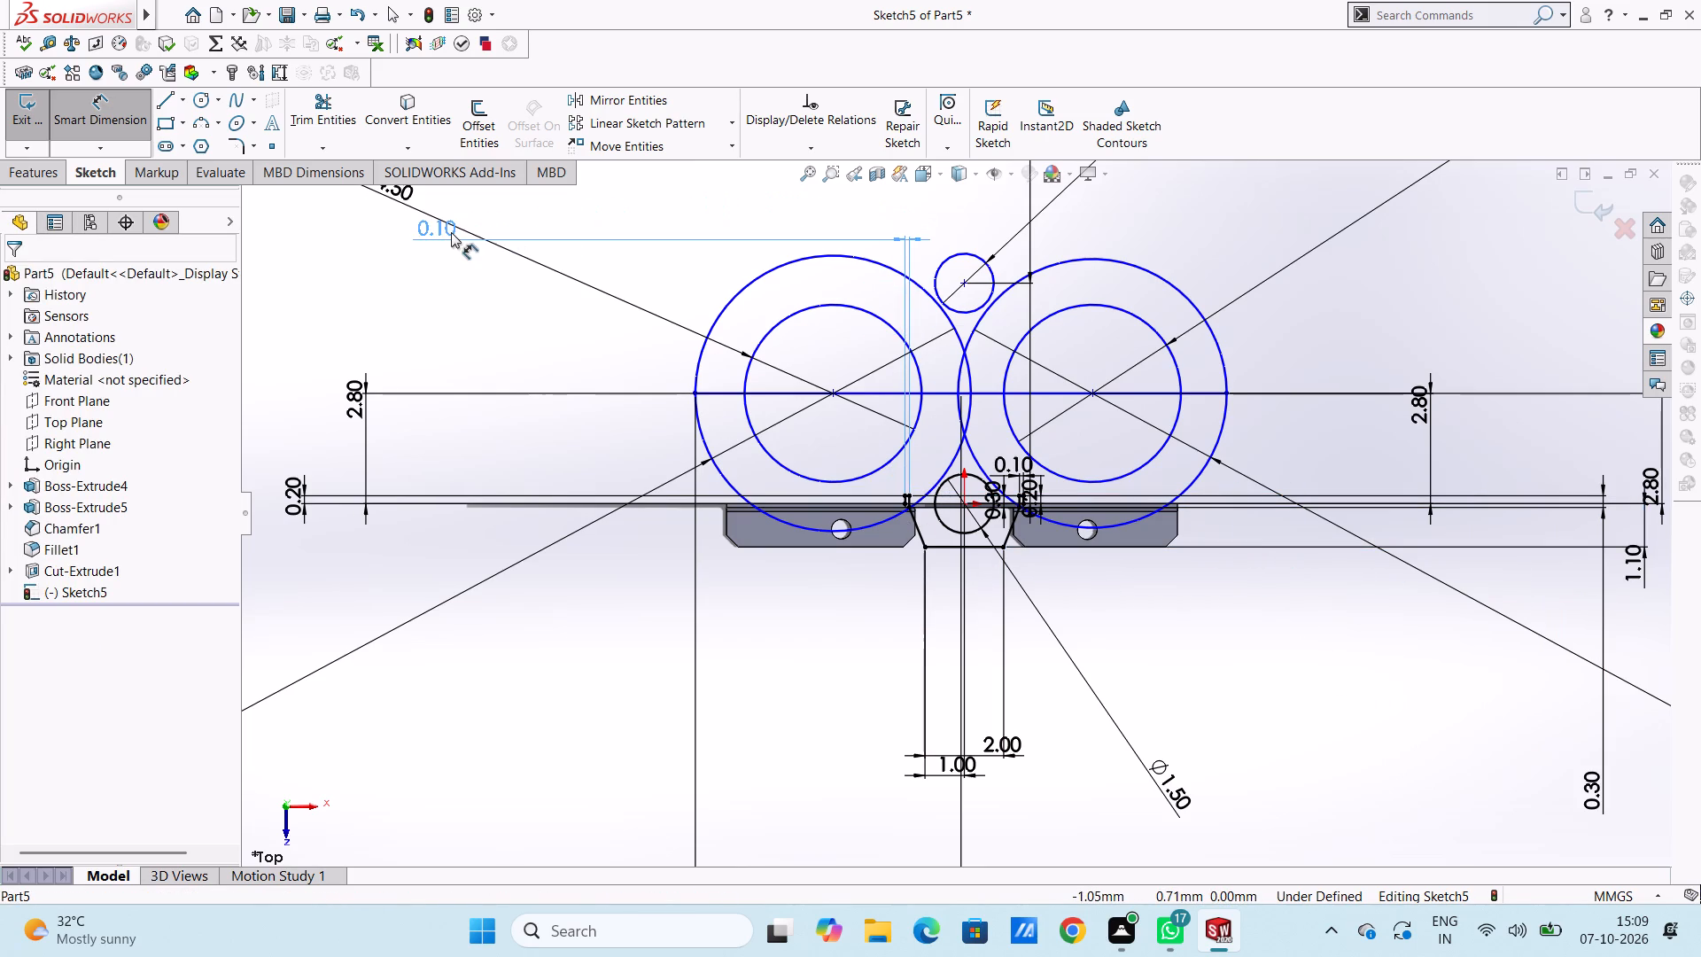
left_click_drag(451, 232, 575, 180)
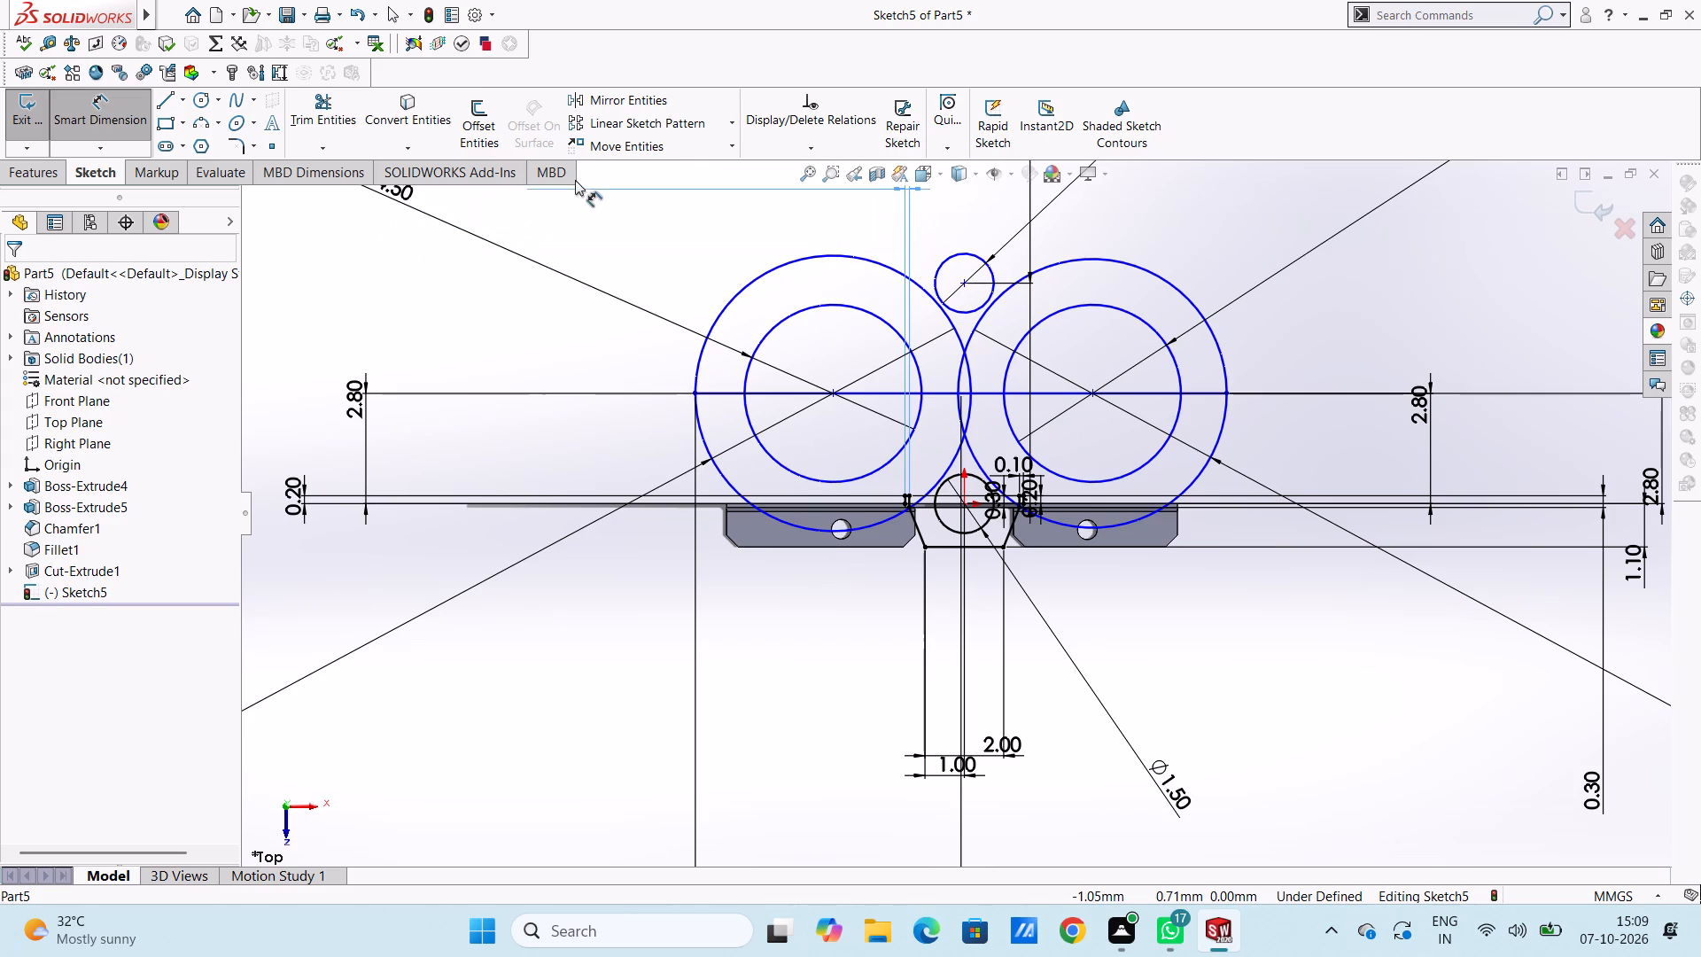
left_click_drag(575, 180, 714, 173)
left_click(672, 240)
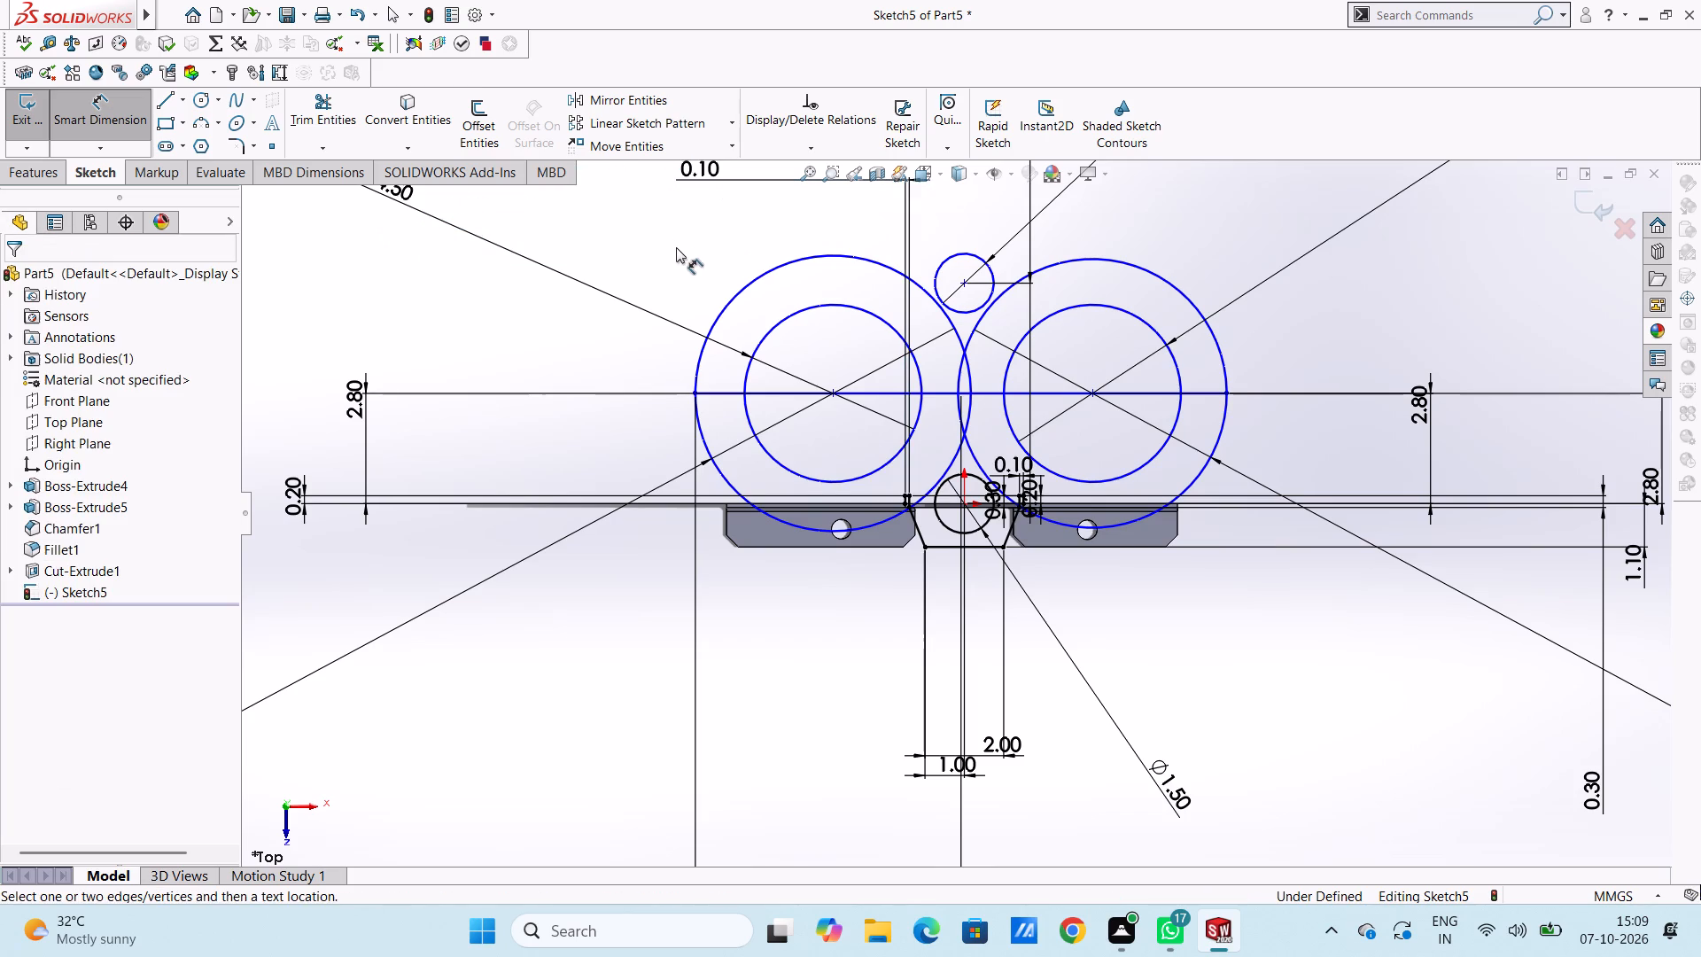
Move the right notch's 0.30, 0.10 and 0.20 dimensions outward, clear of the circles and notch lines.
scroll(956, 572, "down", 4)
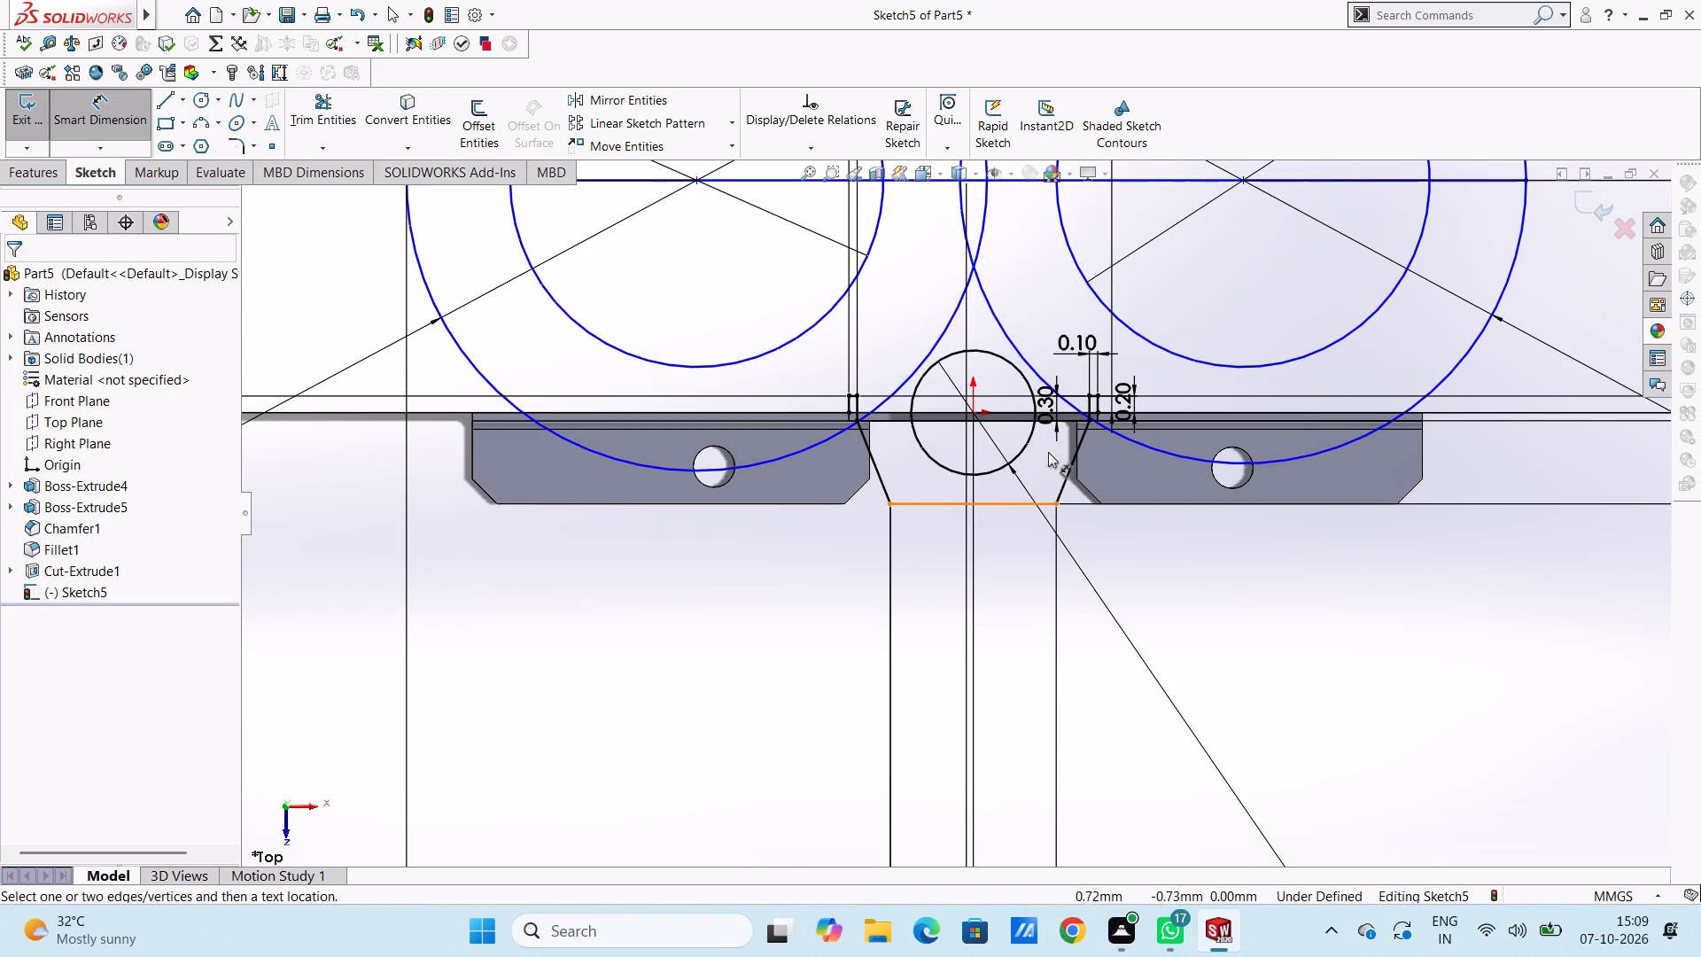
left_click_drag(1049, 407, 356, 471)
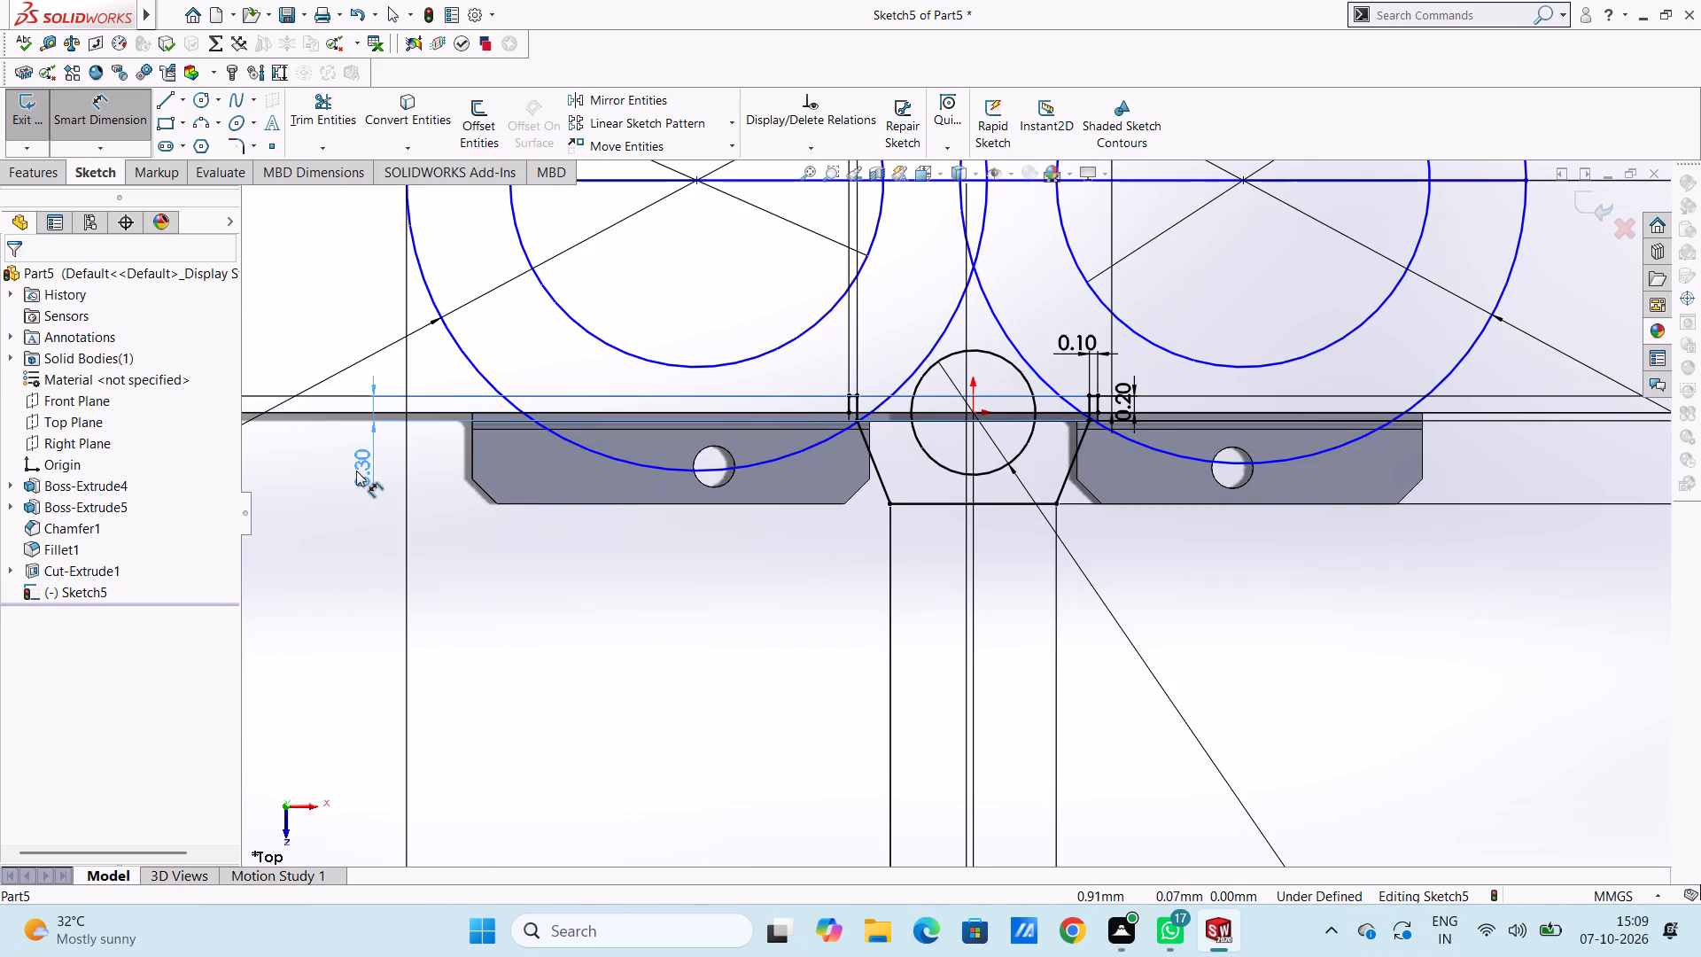
left_click_drag(356, 471, 336, 754)
left_click(615, 661)
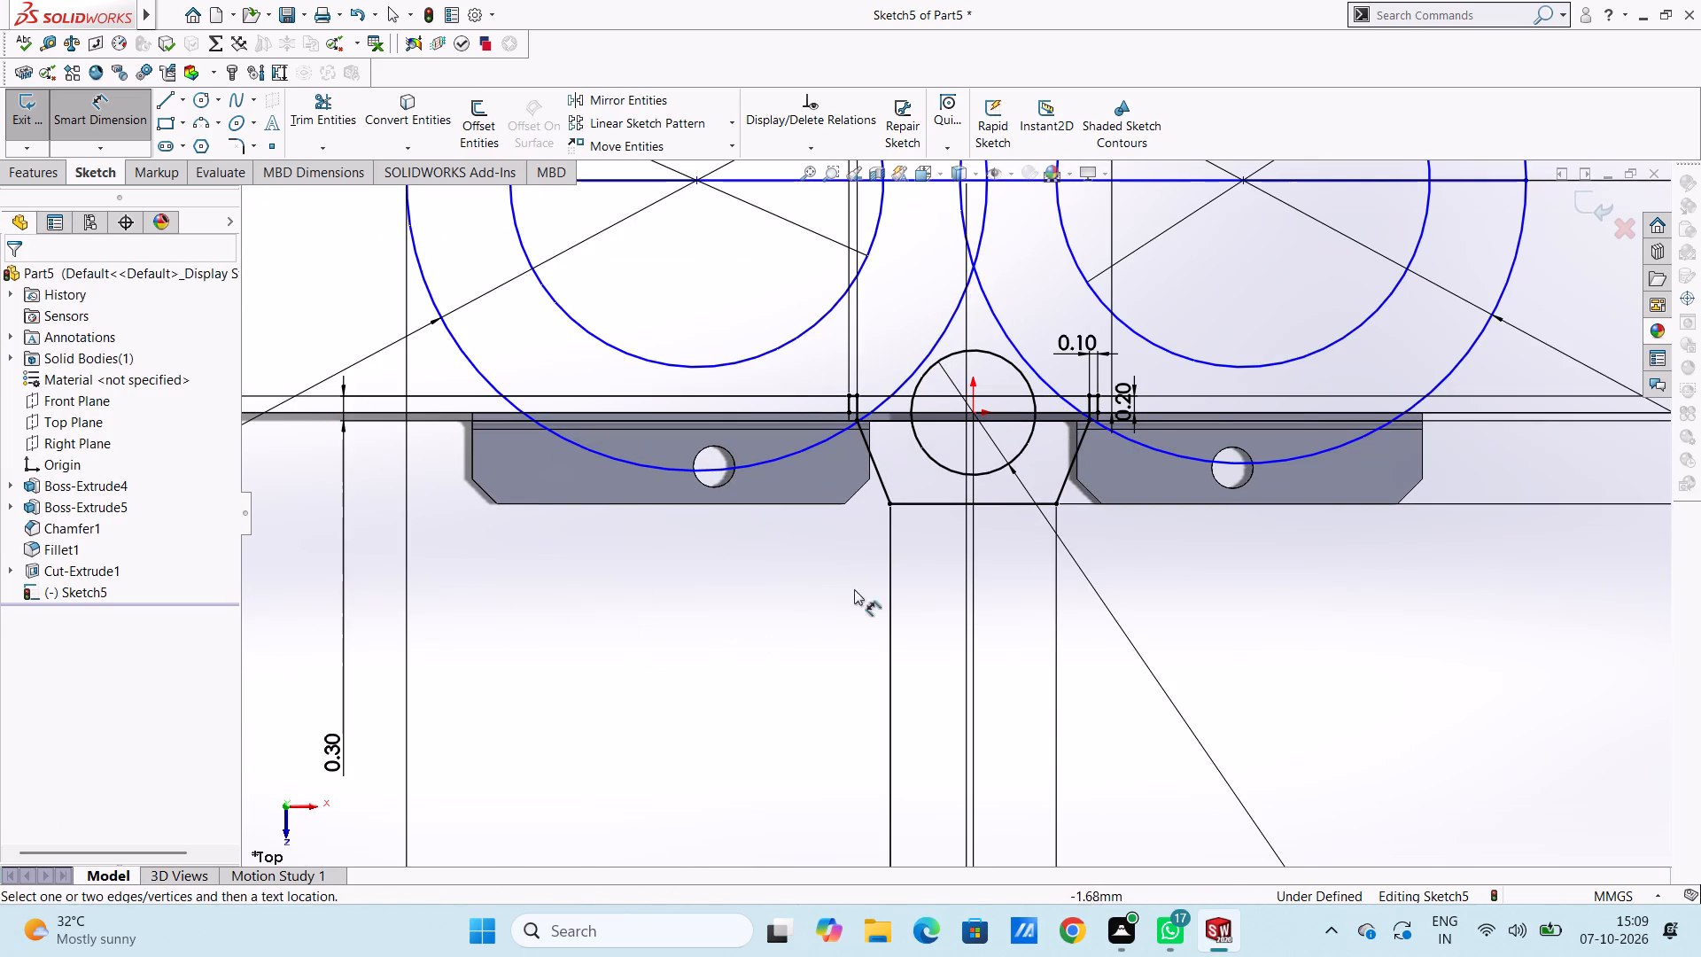
left_click_drag(1072, 352, 1091, 304)
left_click(1049, 323)
scroll(1049, 323, "up", 4)
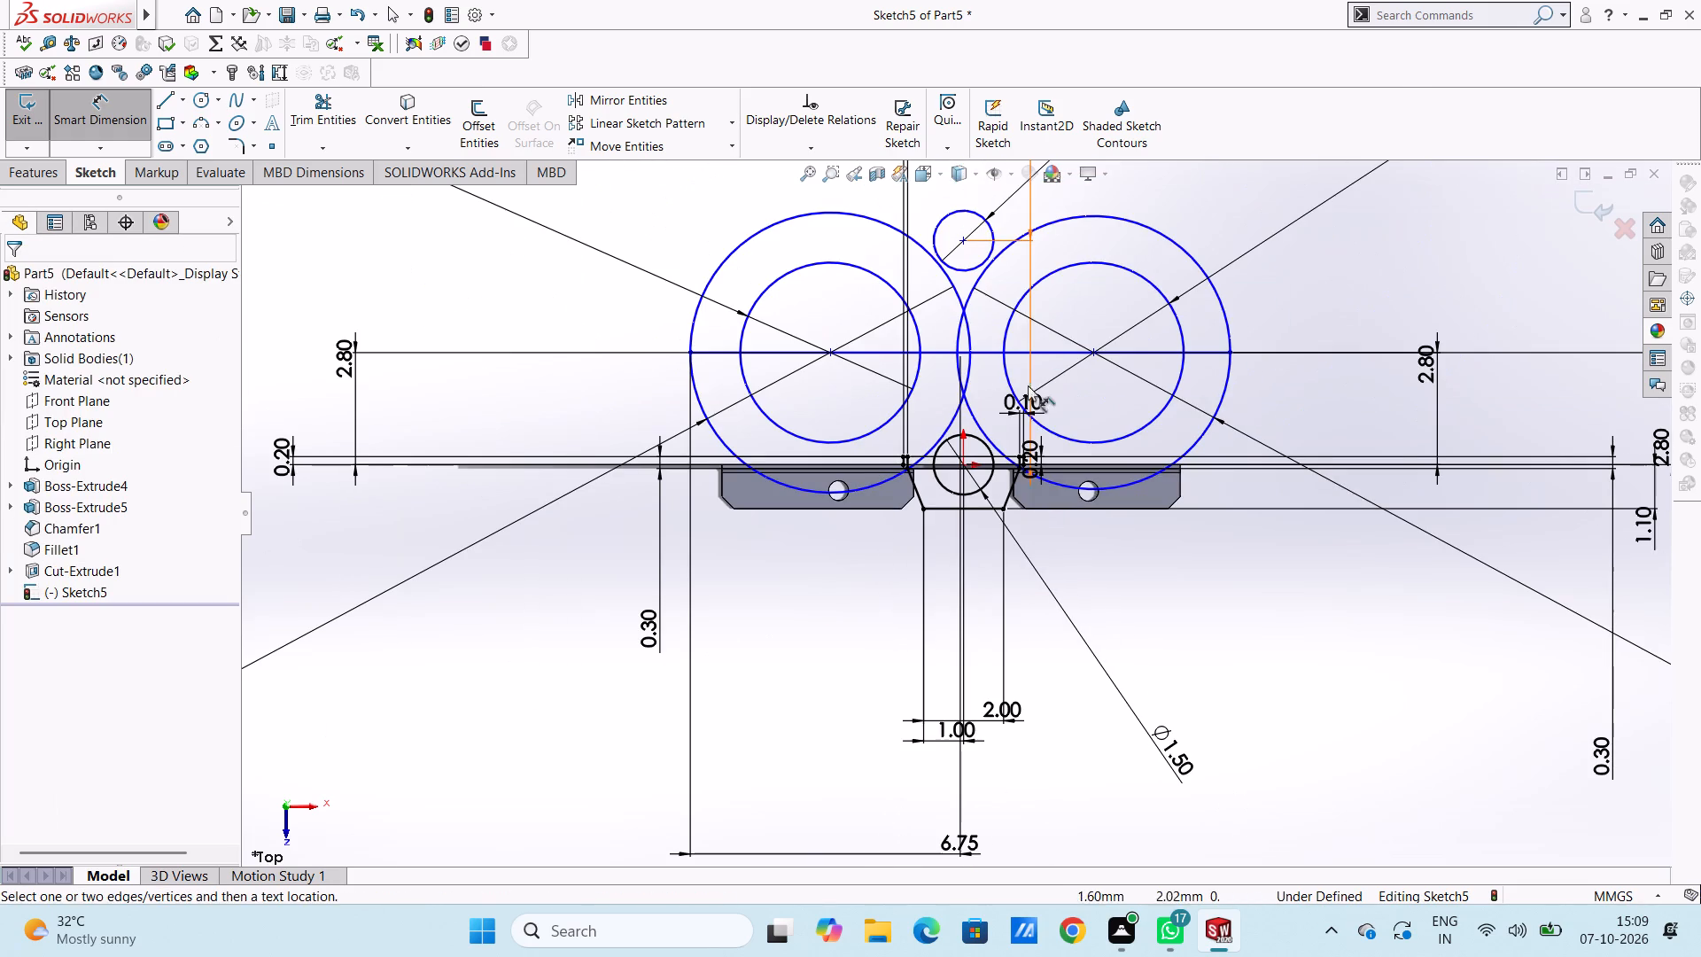
left_click_drag(1023, 408, 1293, 202)
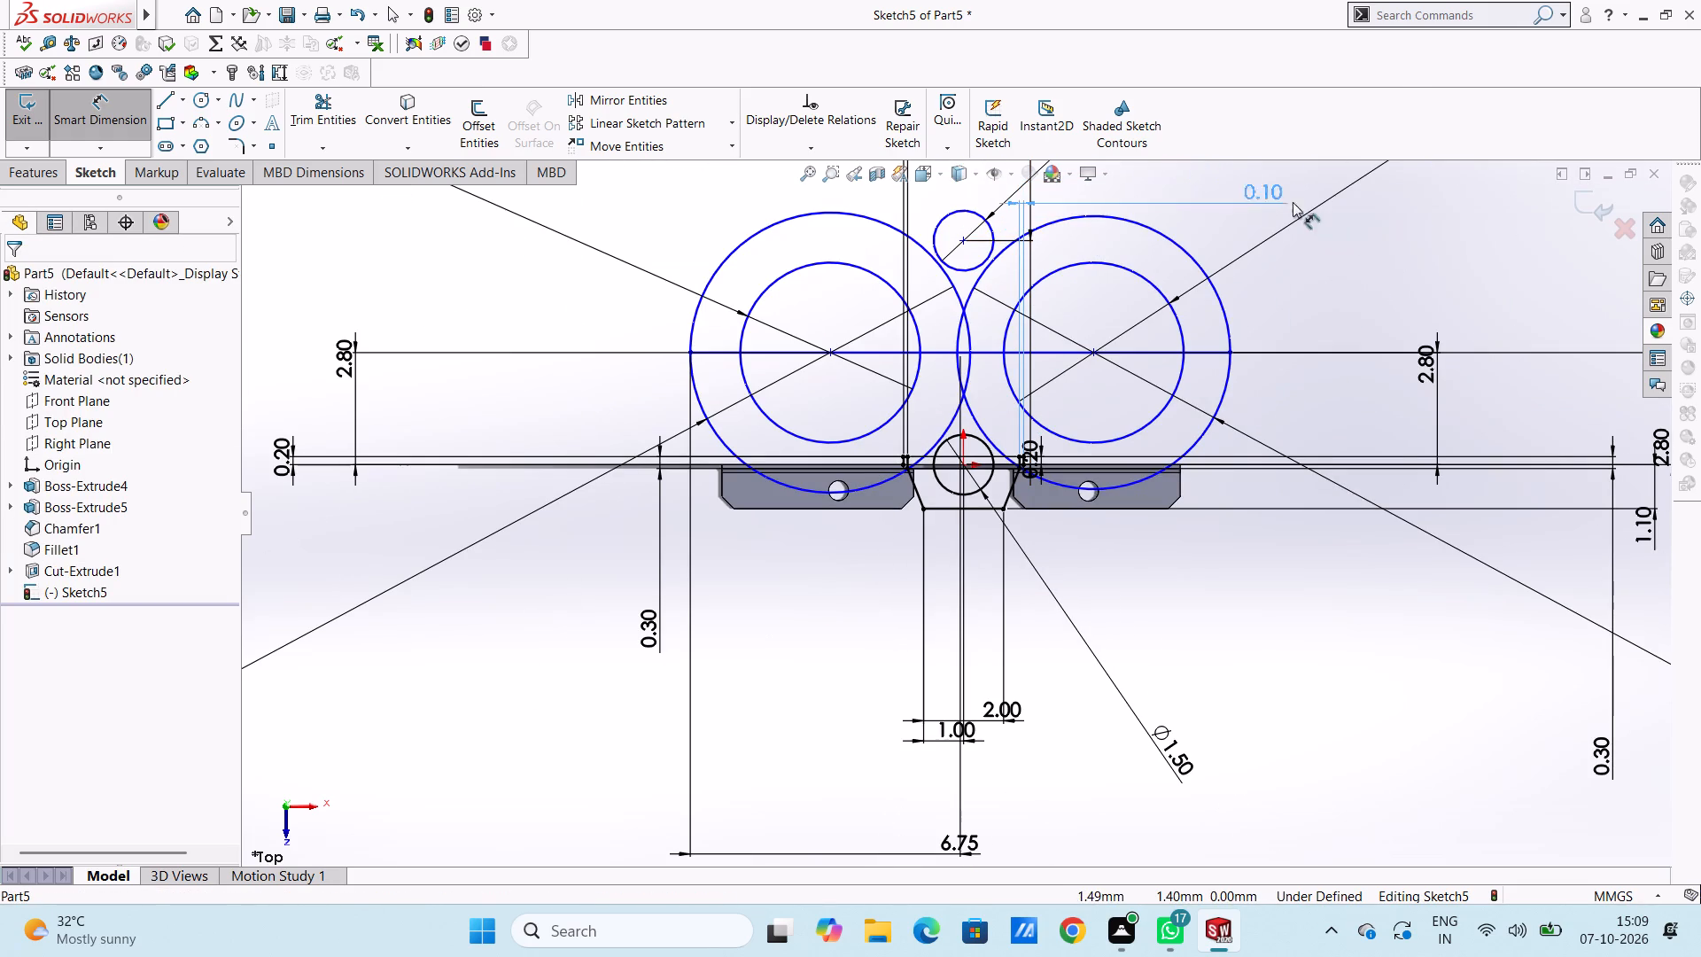
left_click_drag(1293, 202, 1441, 166)
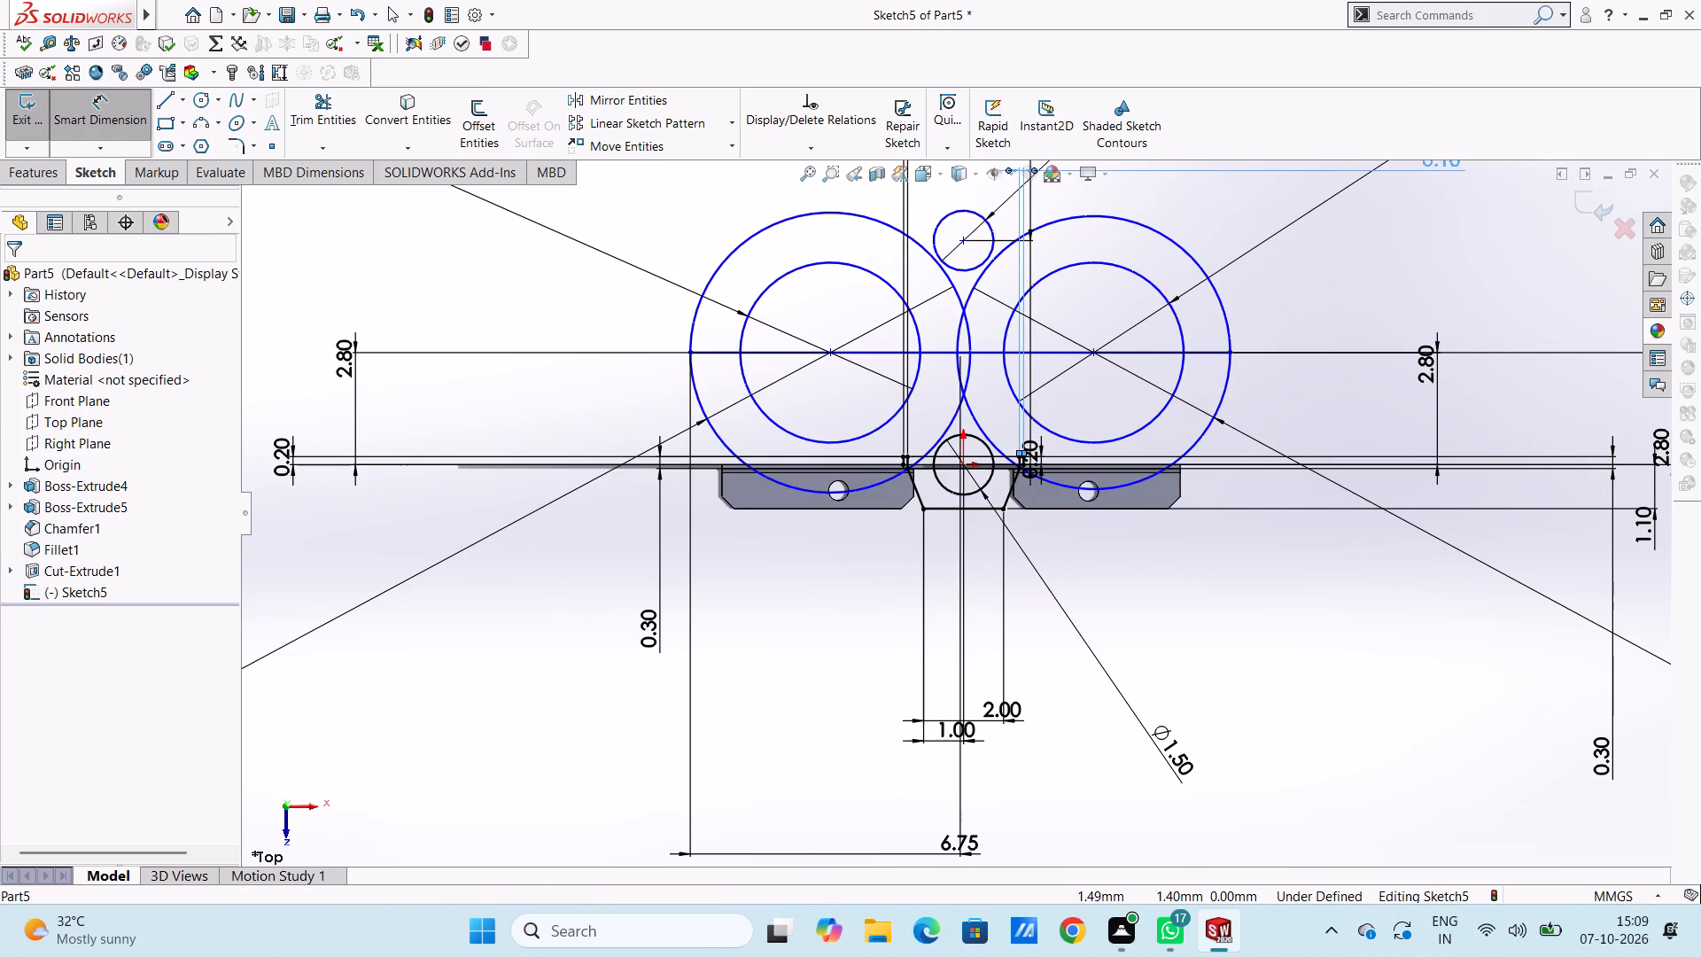
left_click(1389, 260)
scroll(1028, 554, "down", 4)
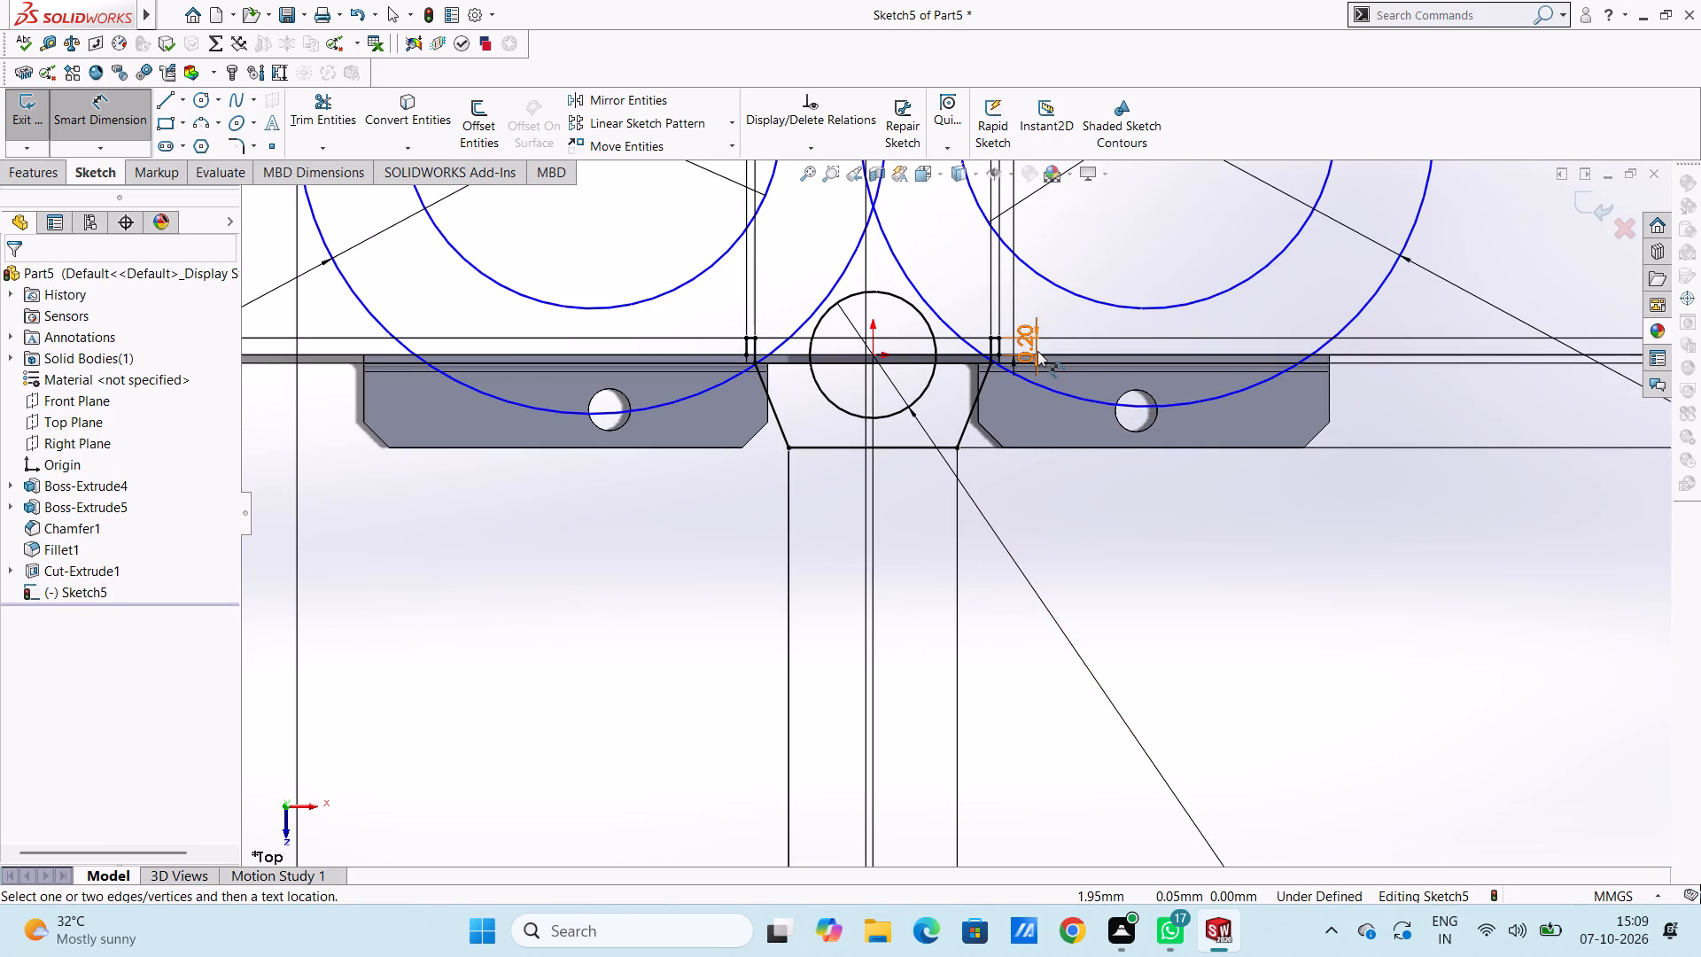
left_click_drag(1037, 351, 1626, 622)
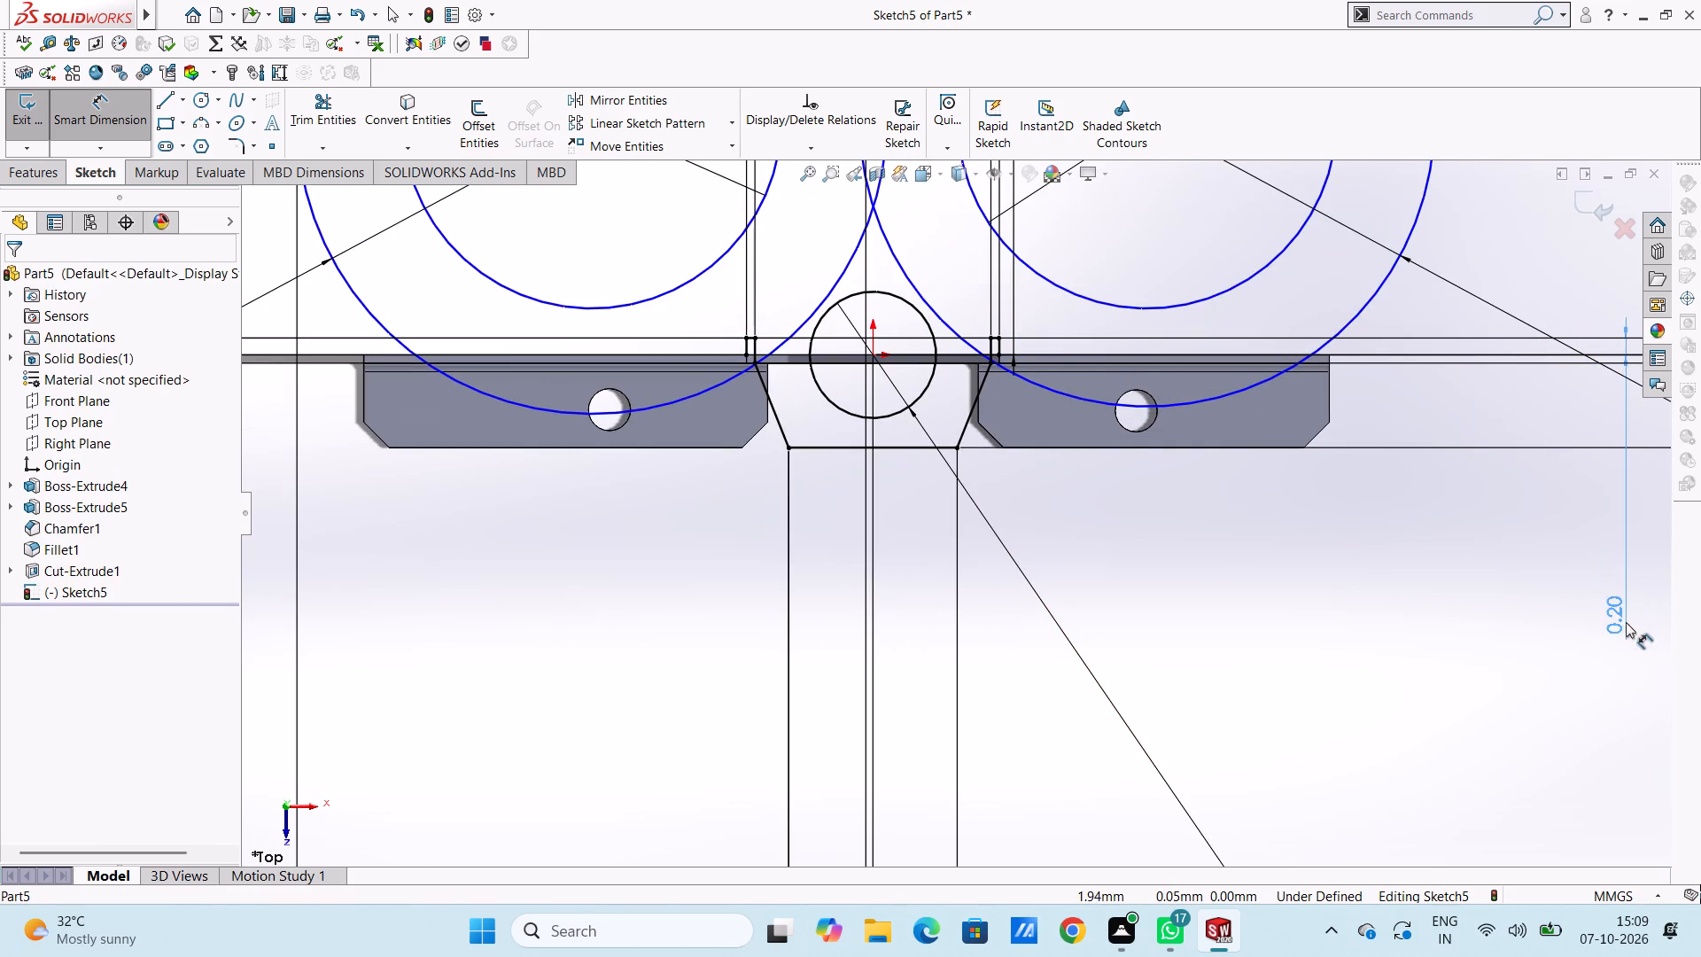
left_click_drag(1626, 622, 1622, 722)
left_click(1304, 661)
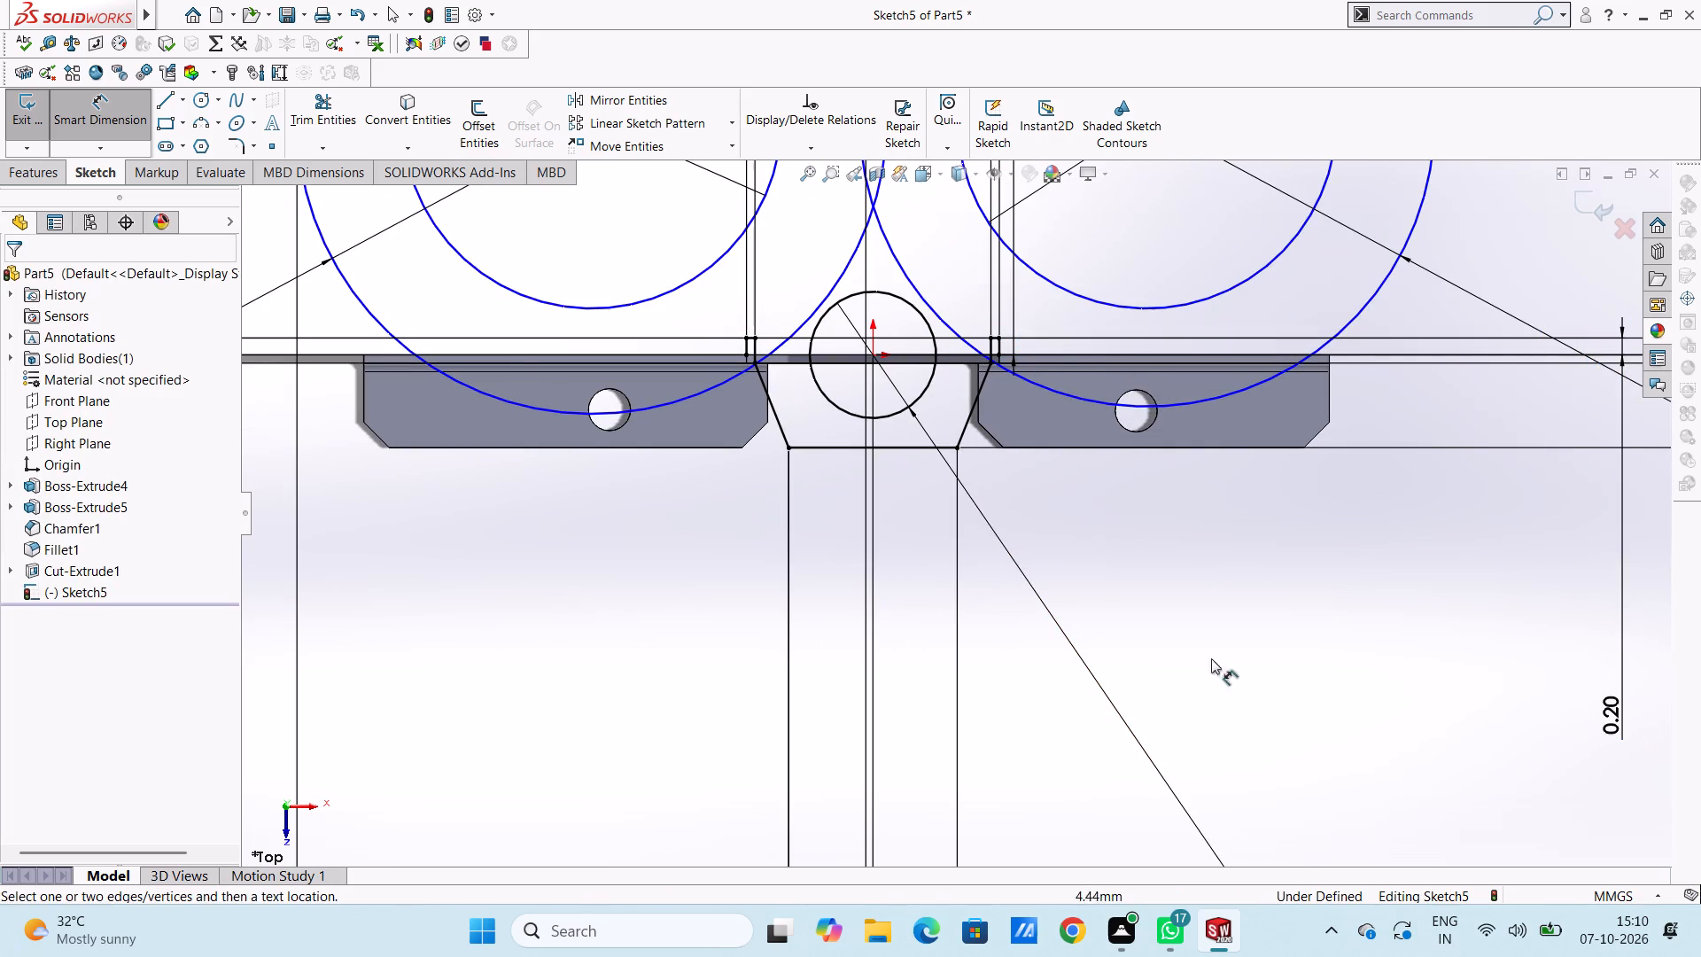
Draw a horizontal line about 3.92 mm long from the right notch's outer side along the plate edge to the right flange's outer corner.
scroll(935, 471, "up", 6)
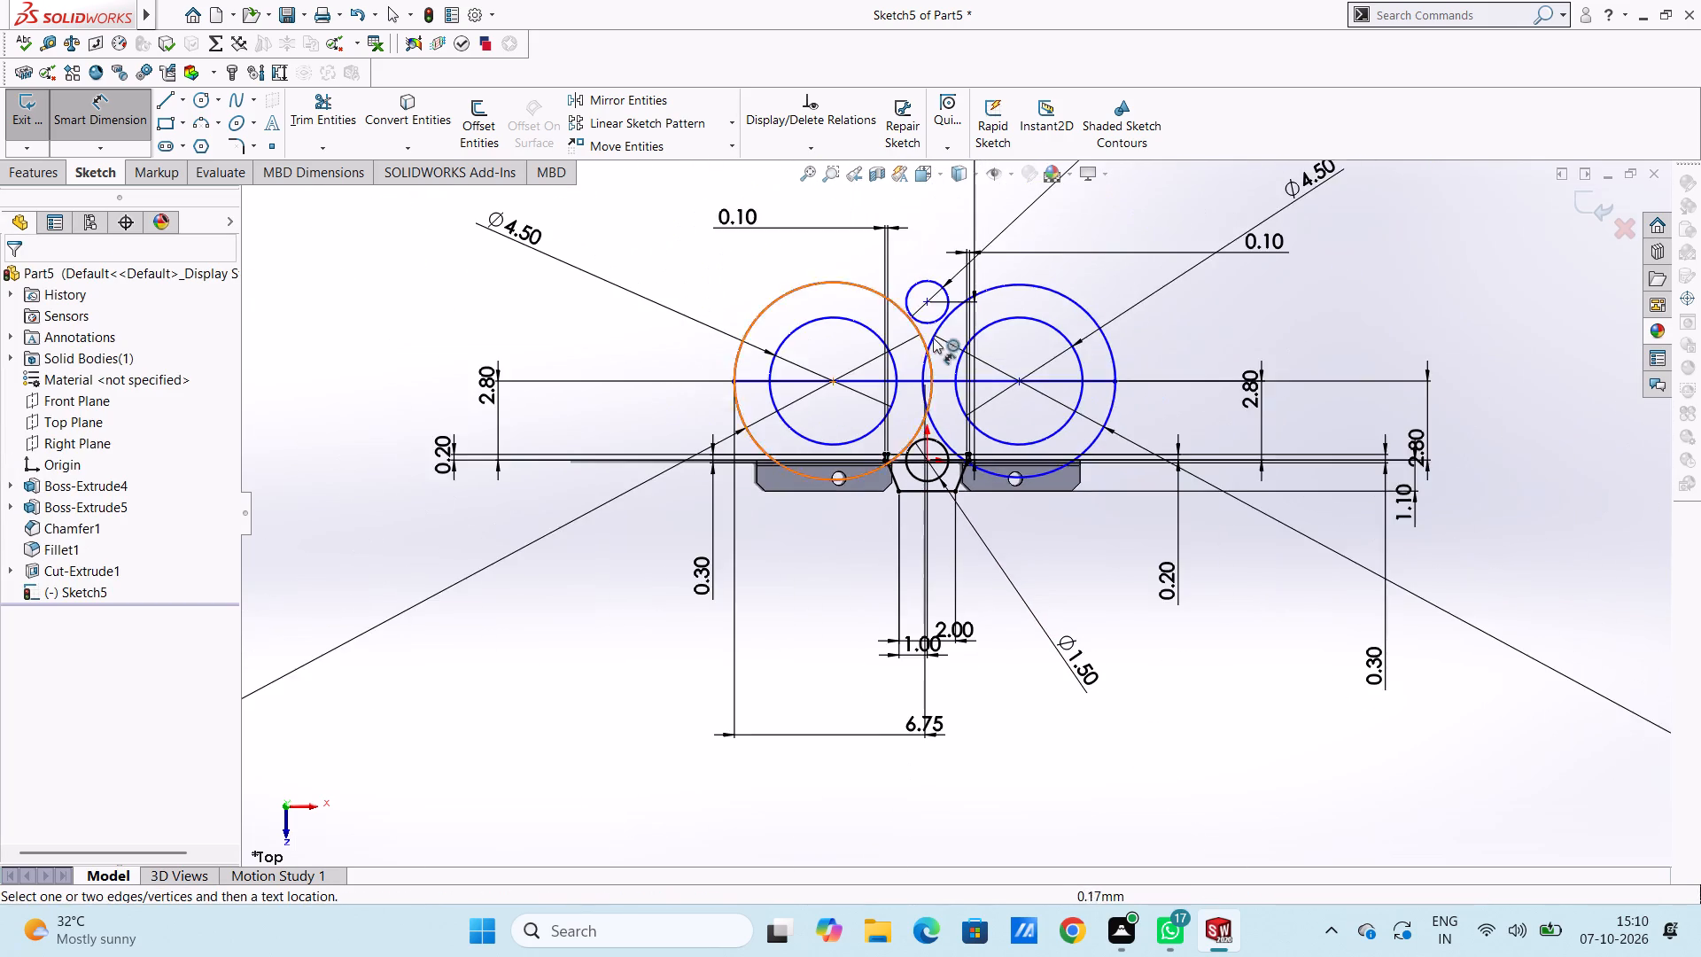
scroll(933, 338, "down", 4)
scroll(1108, 741, "down", 3)
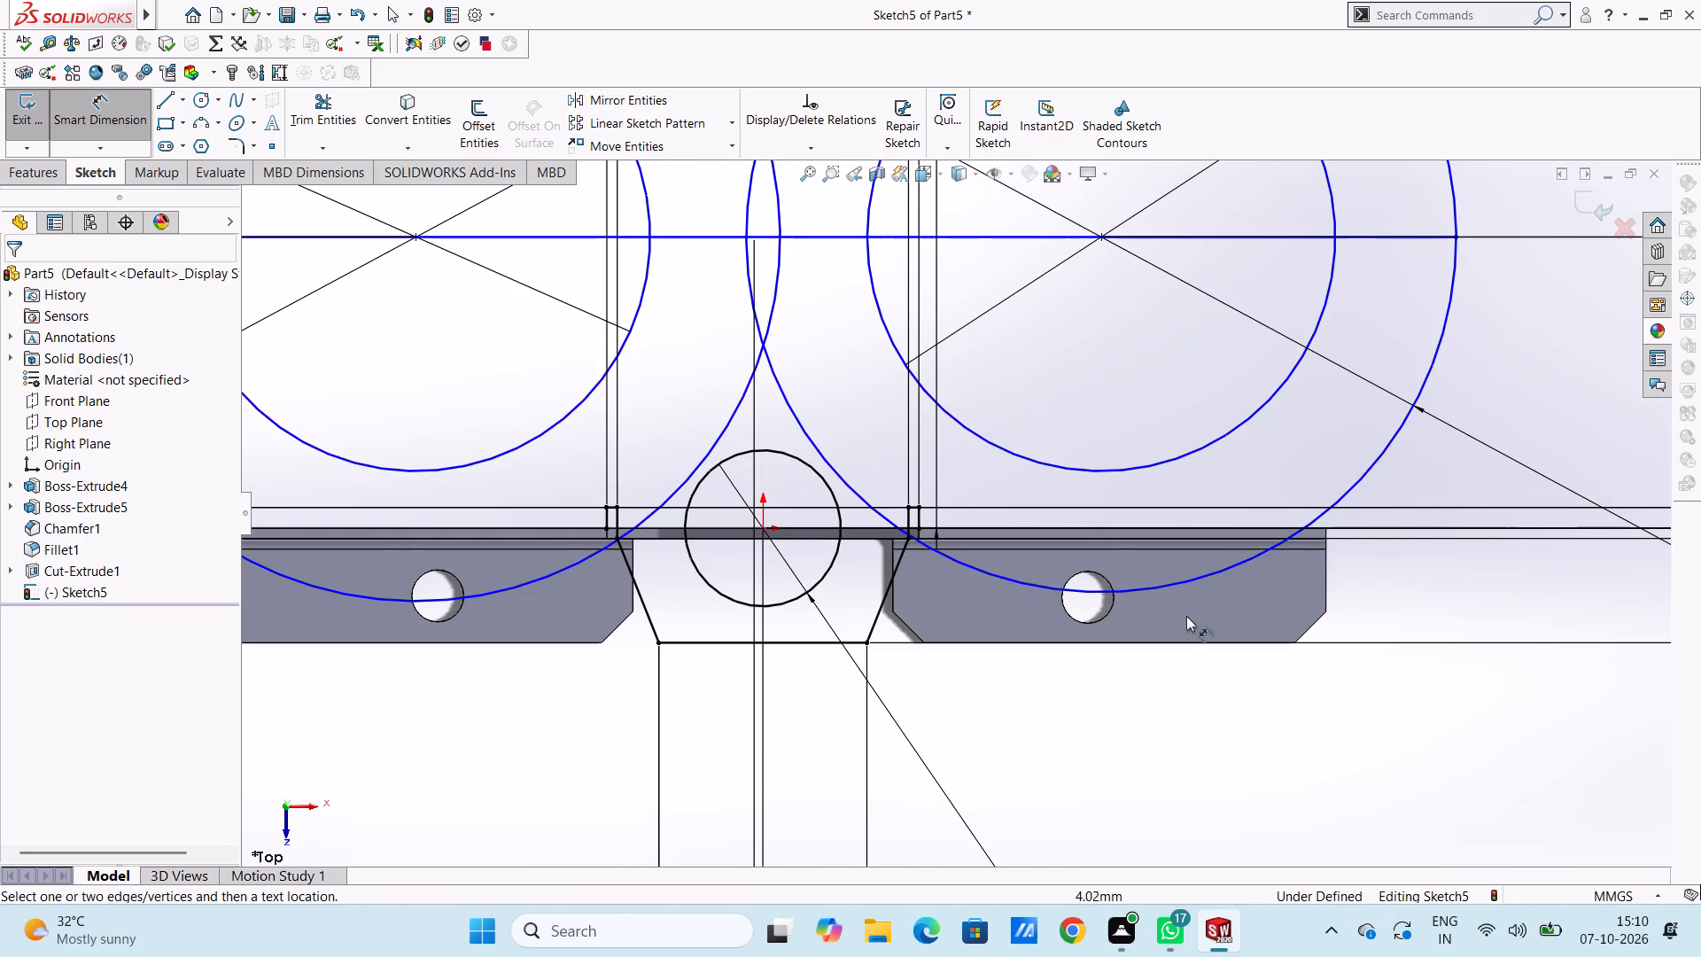
scroll(1211, 623, "up", 5)
scroll(1033, 569, "down", 3)
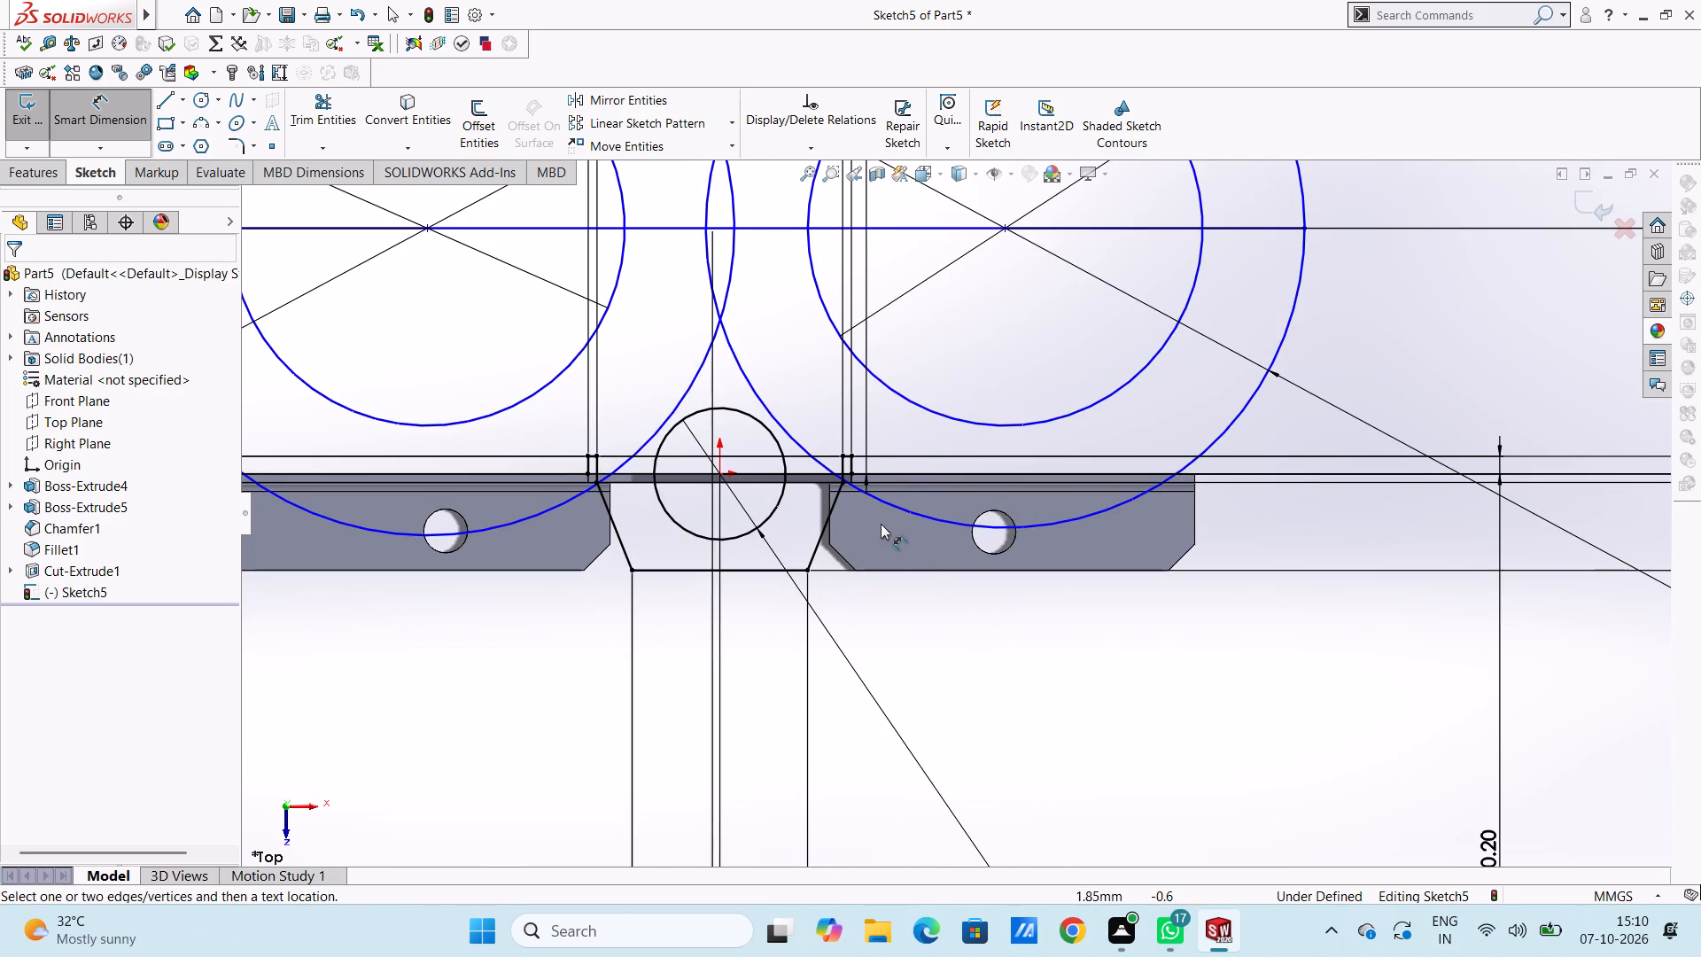
scroll(877, 517, "down", 4)
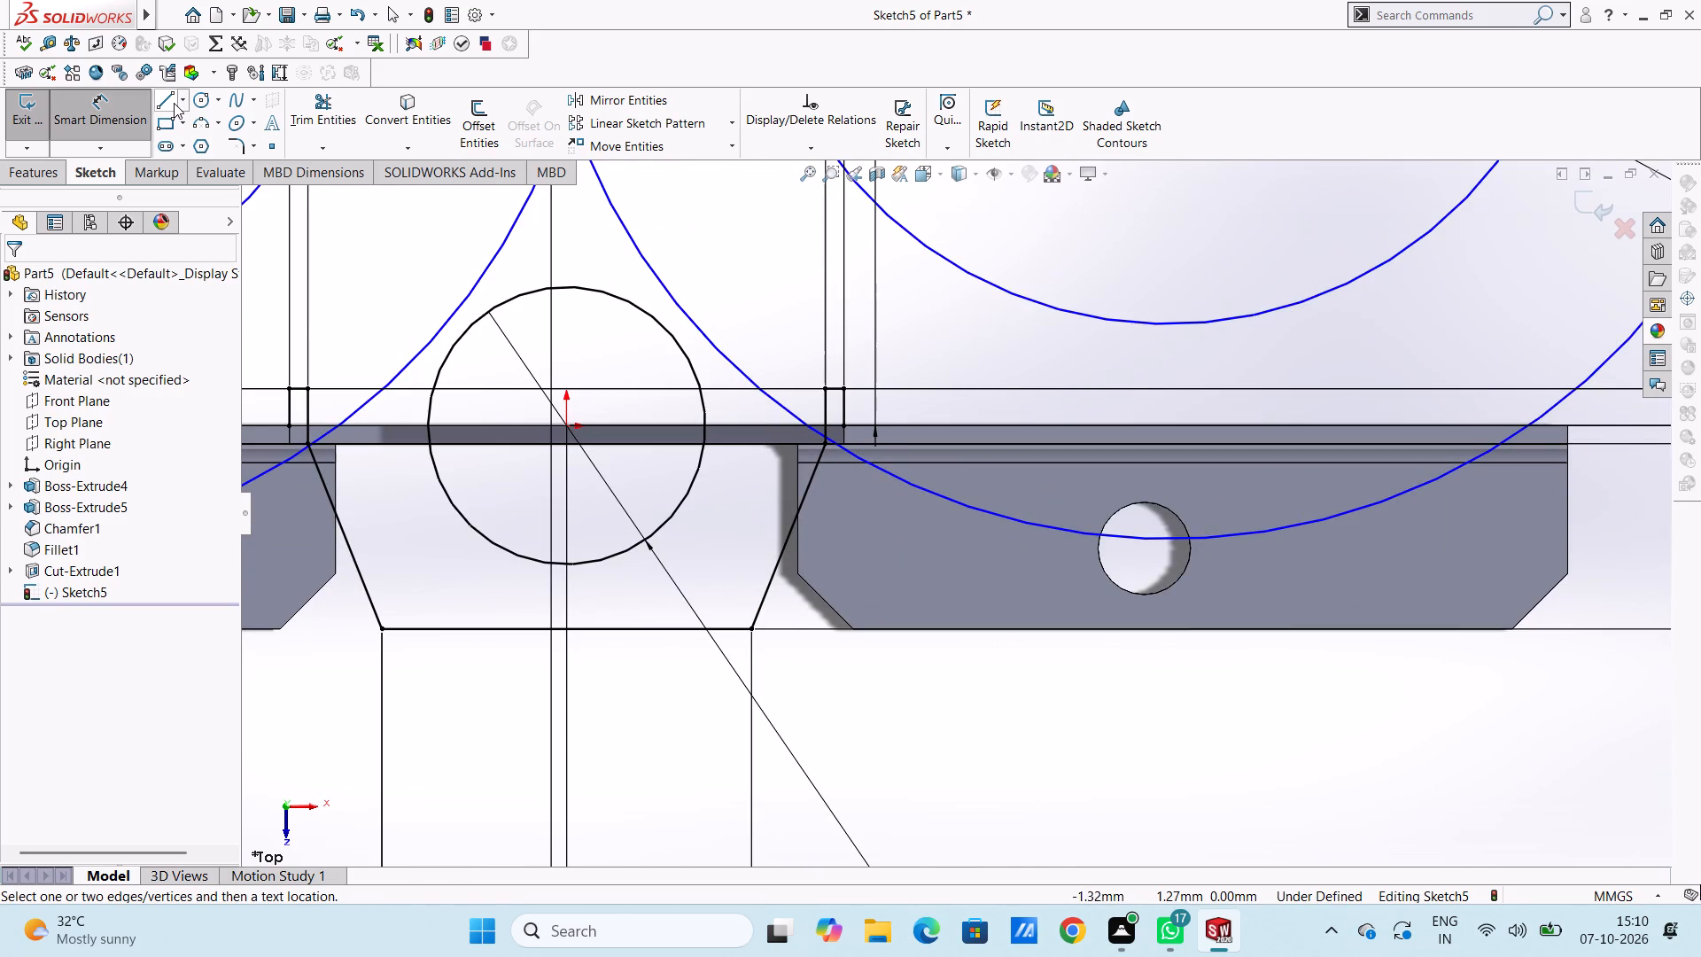
left_click(167, 102)
scroll(855, 451, "down", 5)
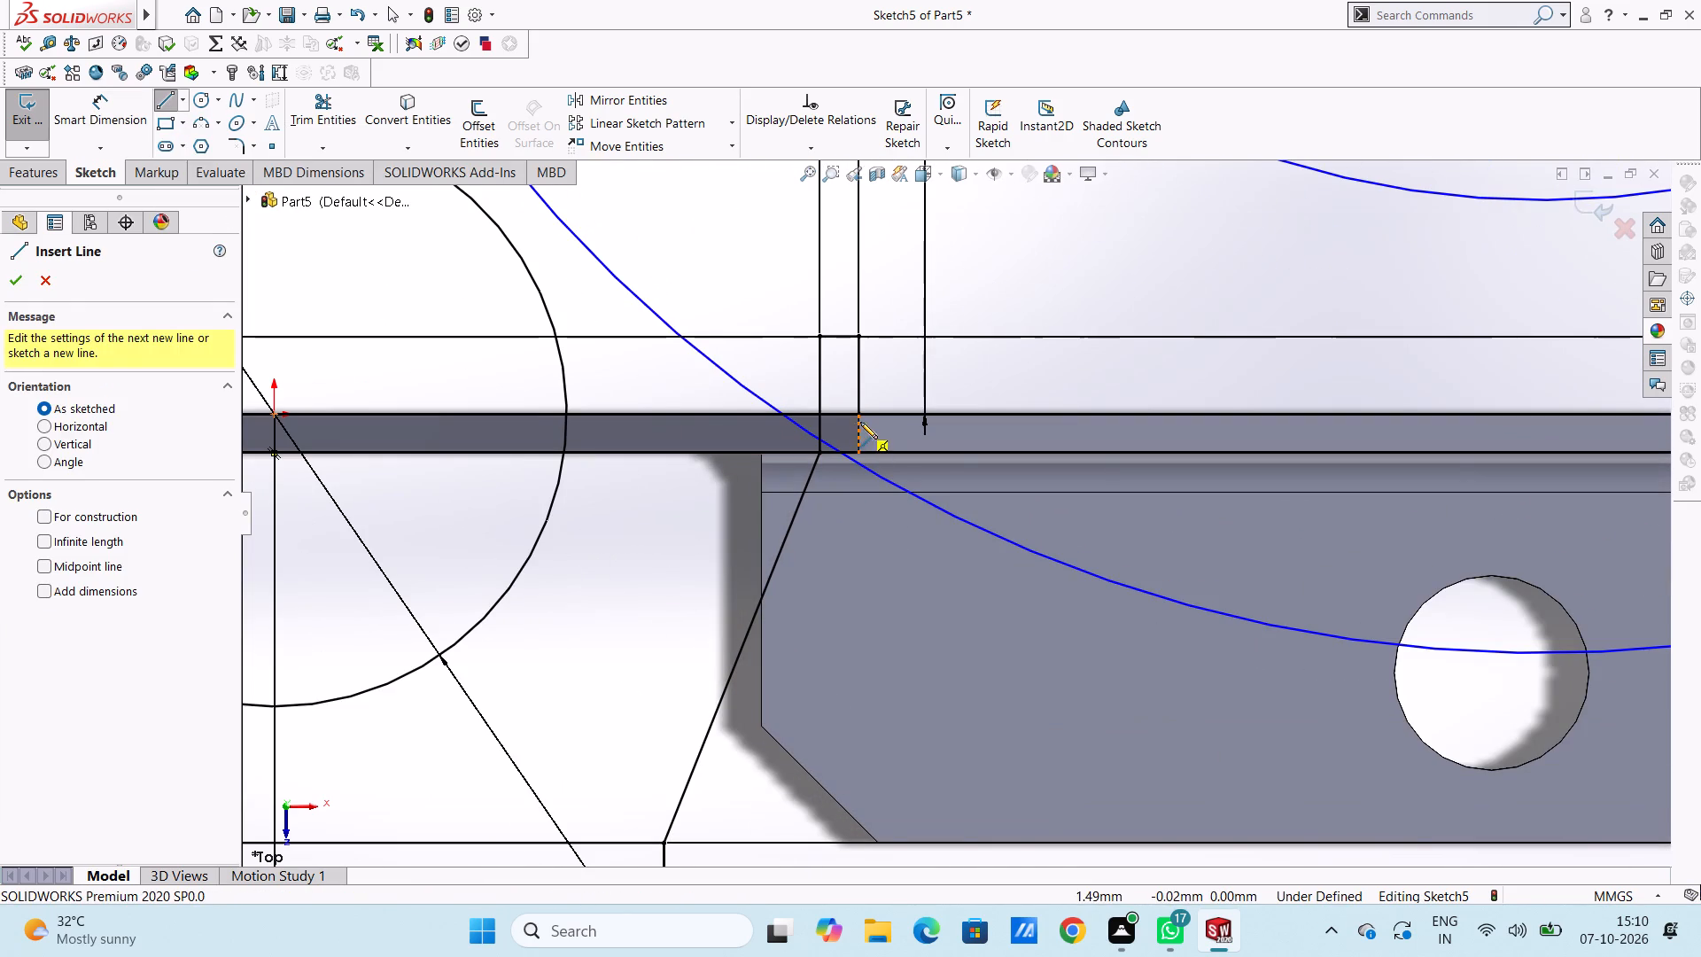
left_click(860, 415)
scroll(1060, 421, "up", 5)
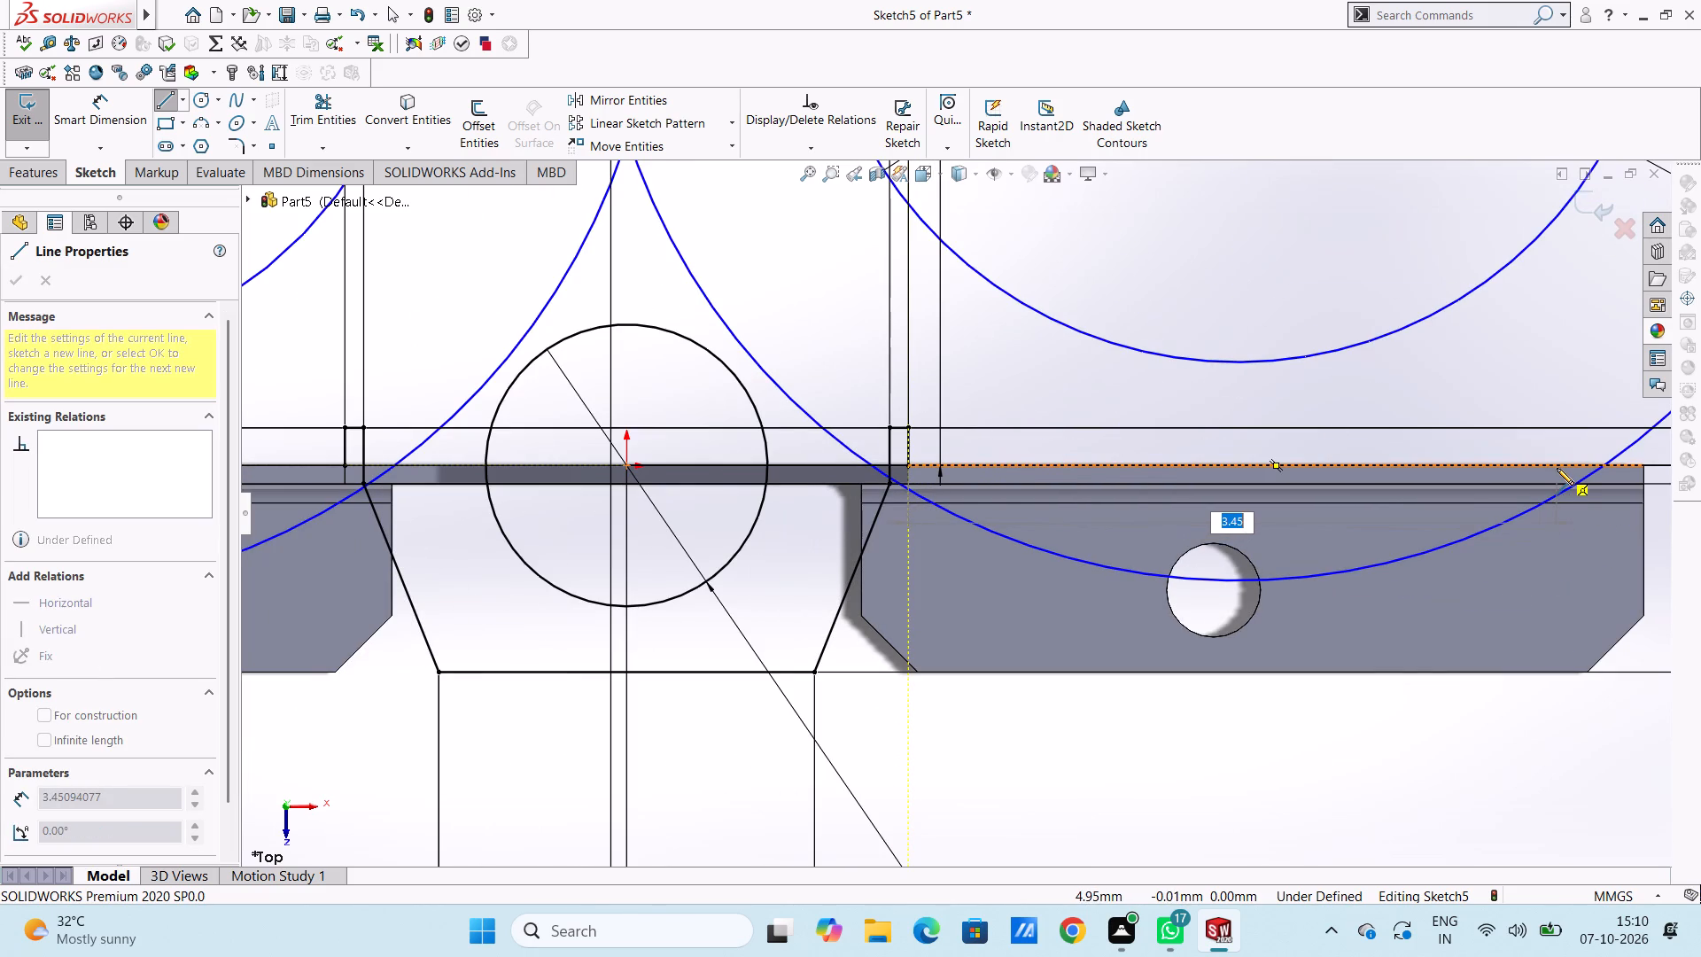
scroll(1557, 468, "up", 2)
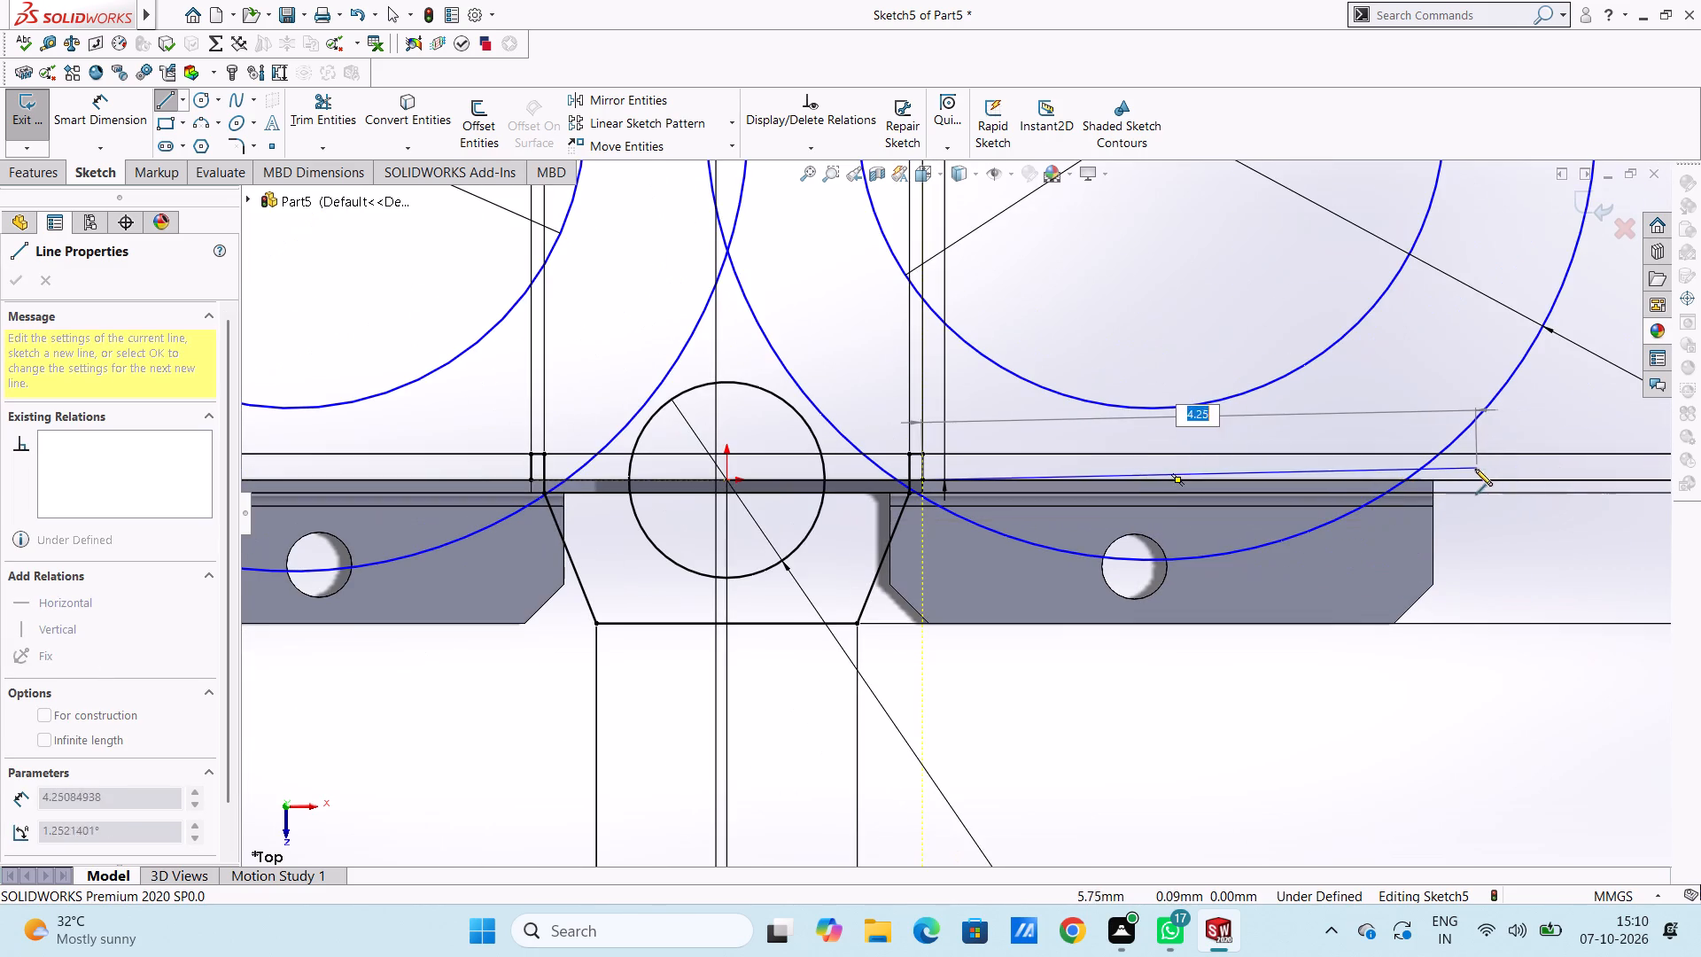
left_click(1436, 480)
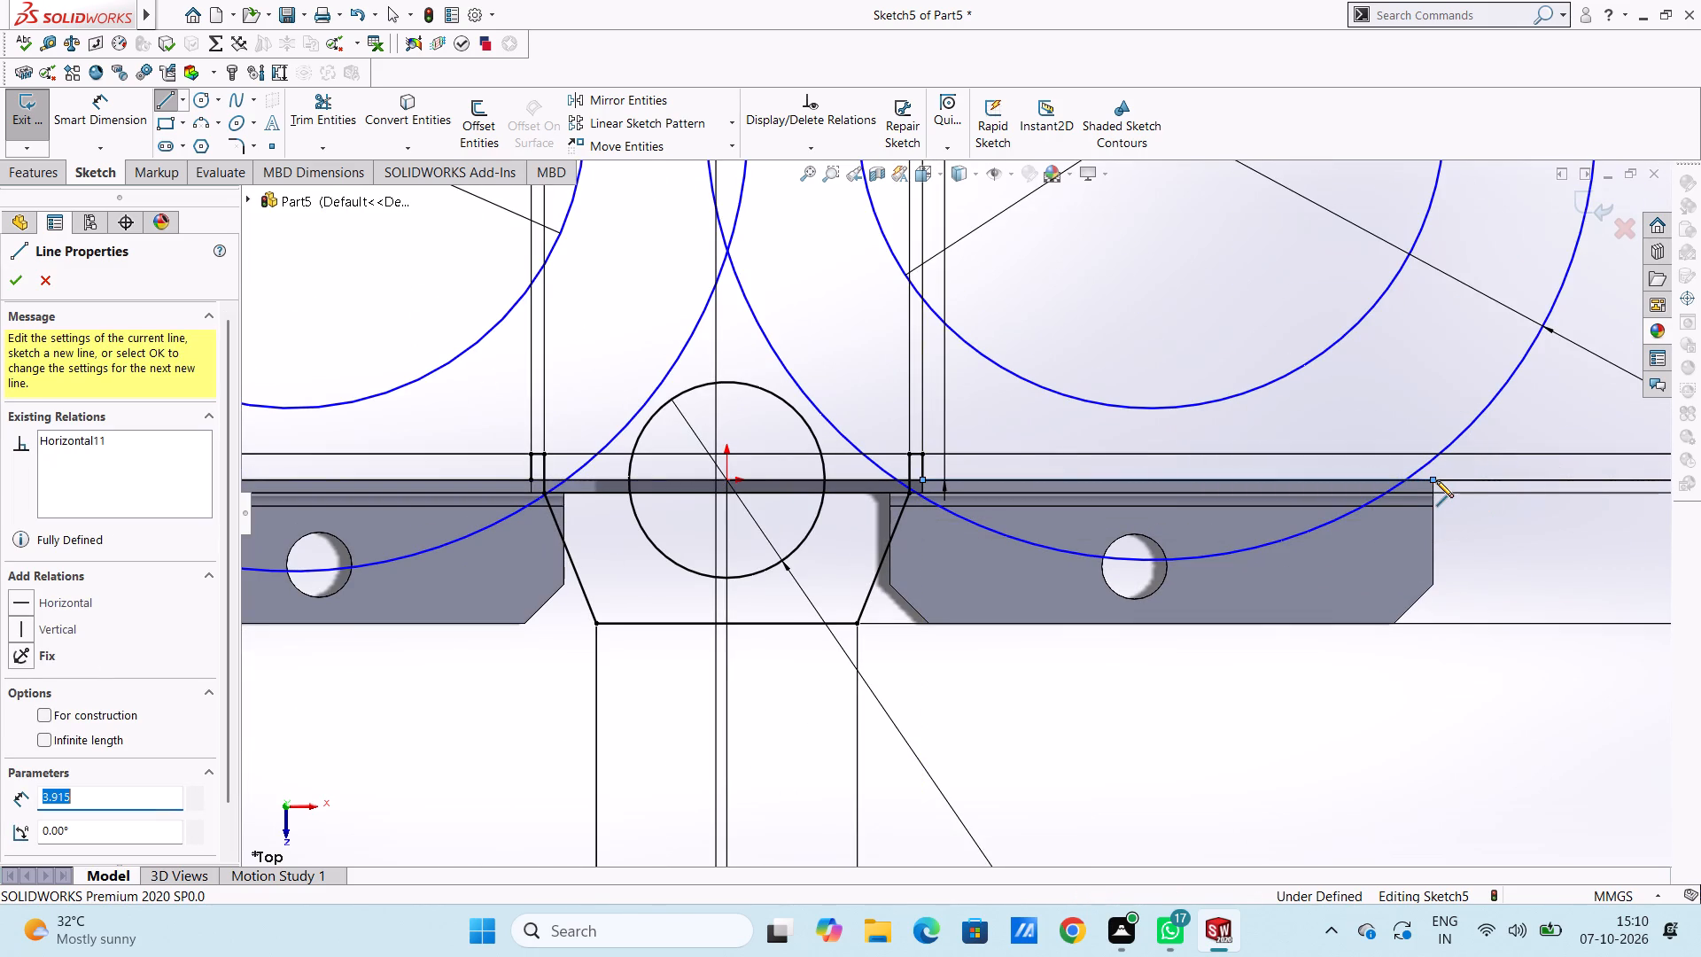
key("Escape")
key("Escape")
Draw a horizontal line 4.54 mm long from the left notch's outer side along the plate edge to the left flange's outer corner.
scroll(1436, 480, "up", 3)
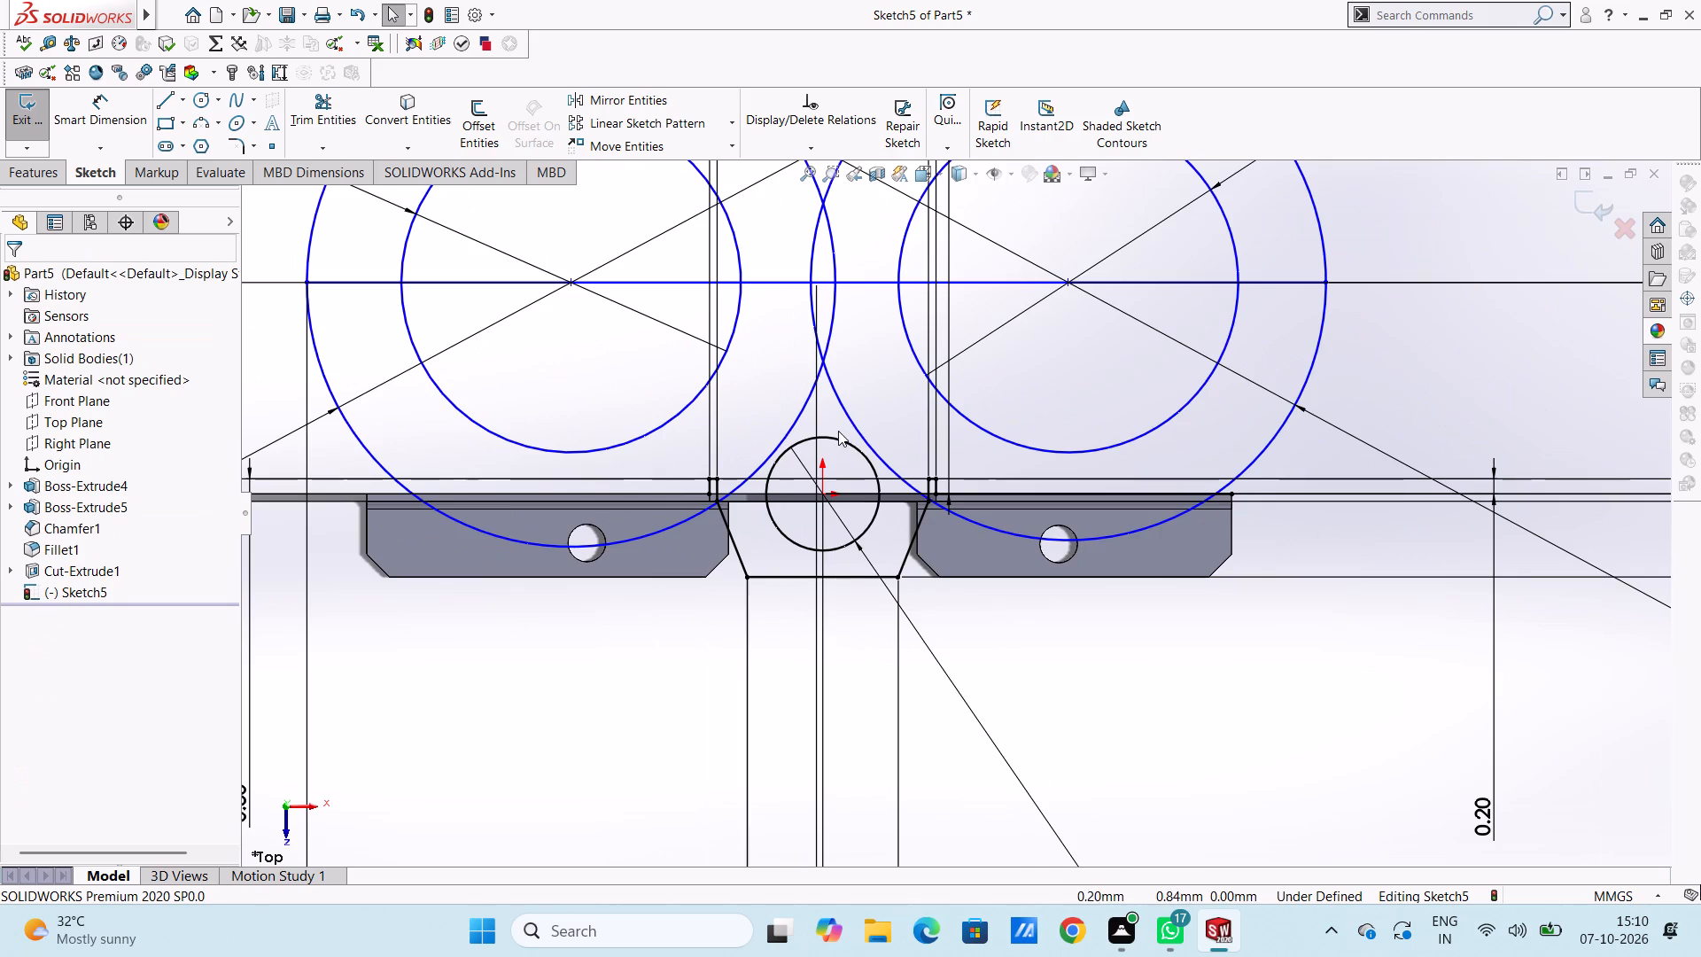
scroll(838, 431, "up", 4)
scroll(680, 514, "down", 5)
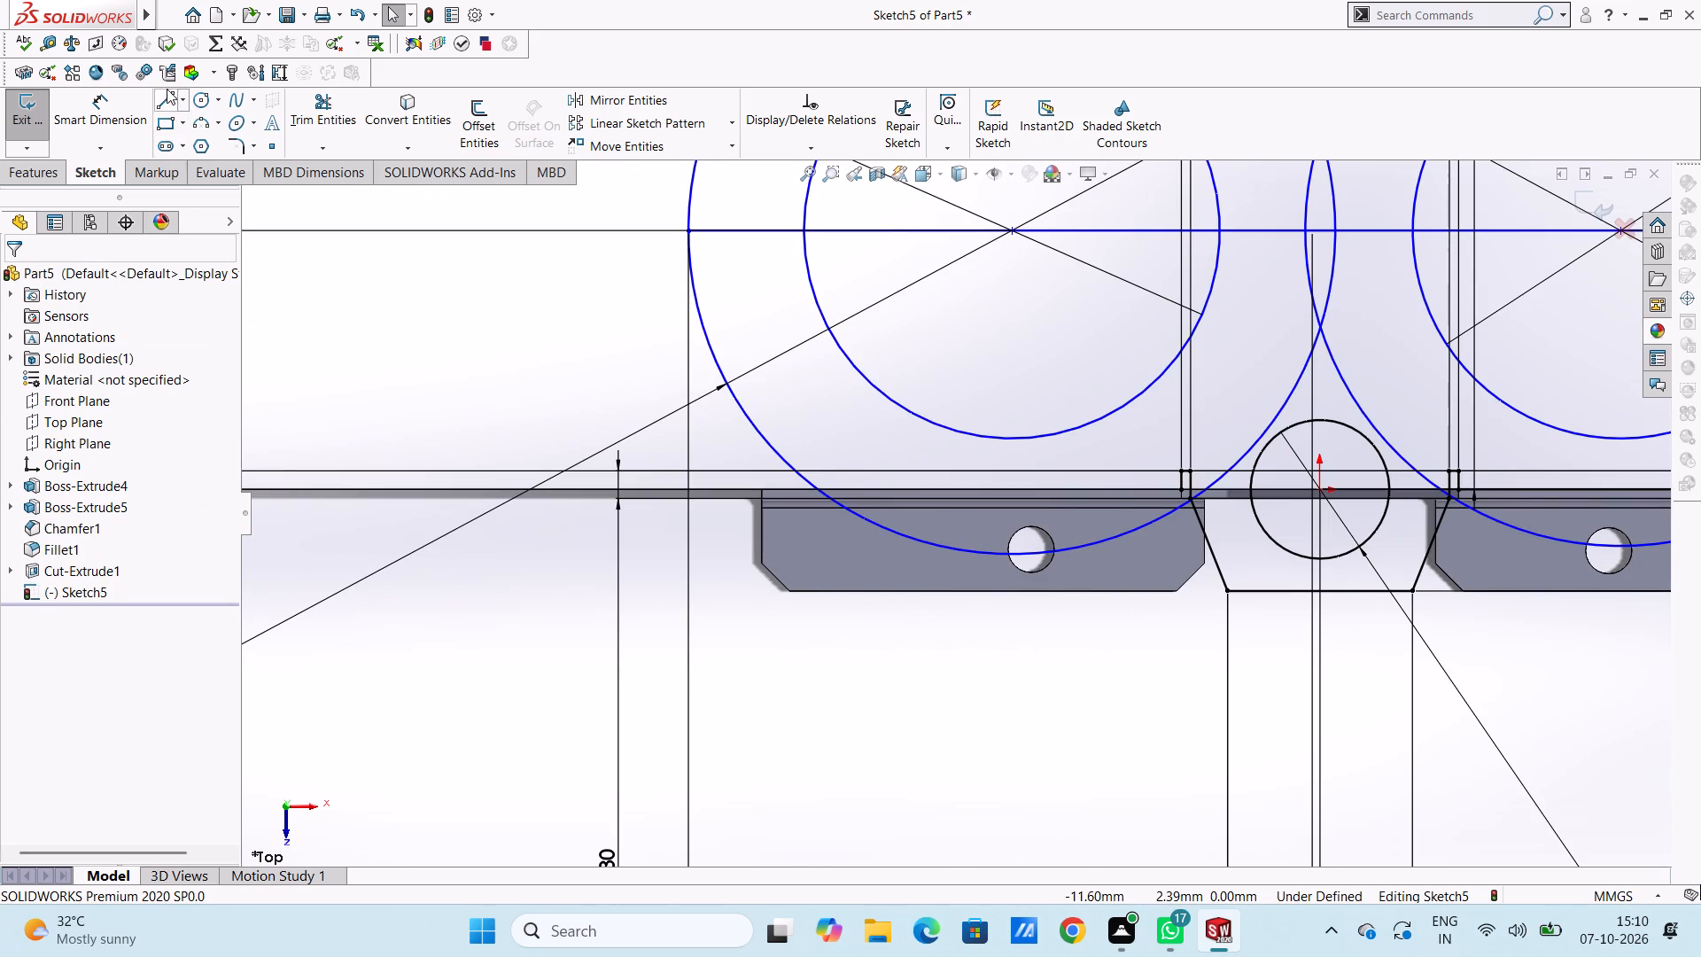
left_click(165, 97)
scroll(1112, 604, "down", 4)
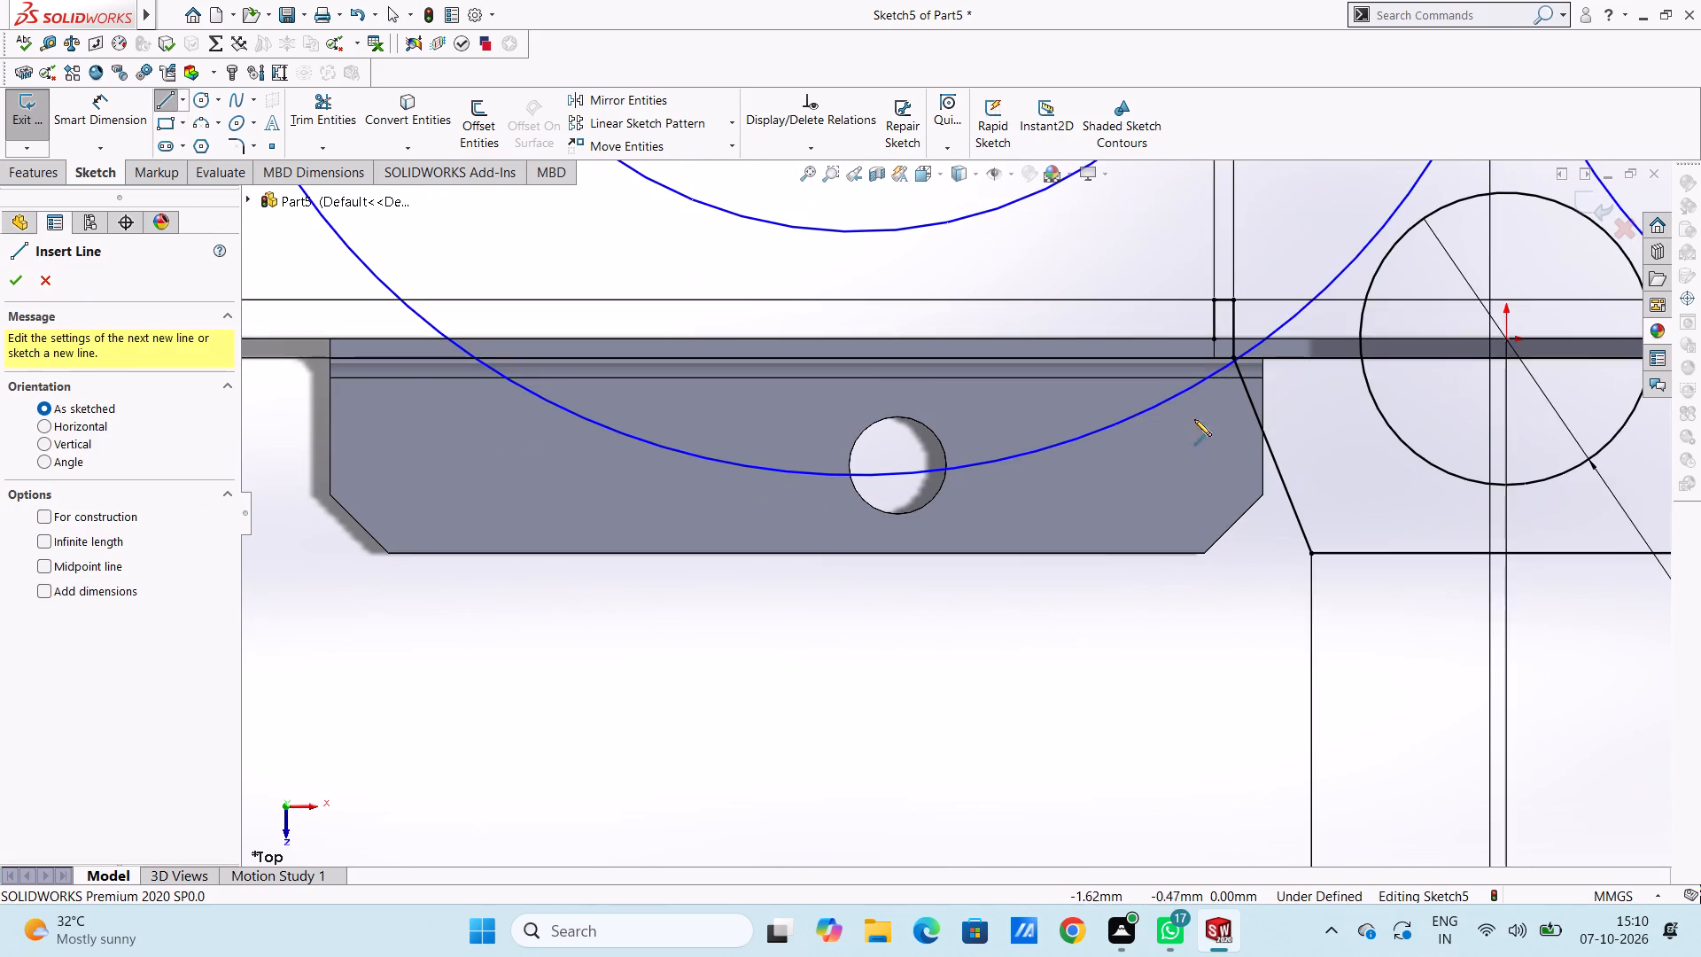
left_click(1214, 340)
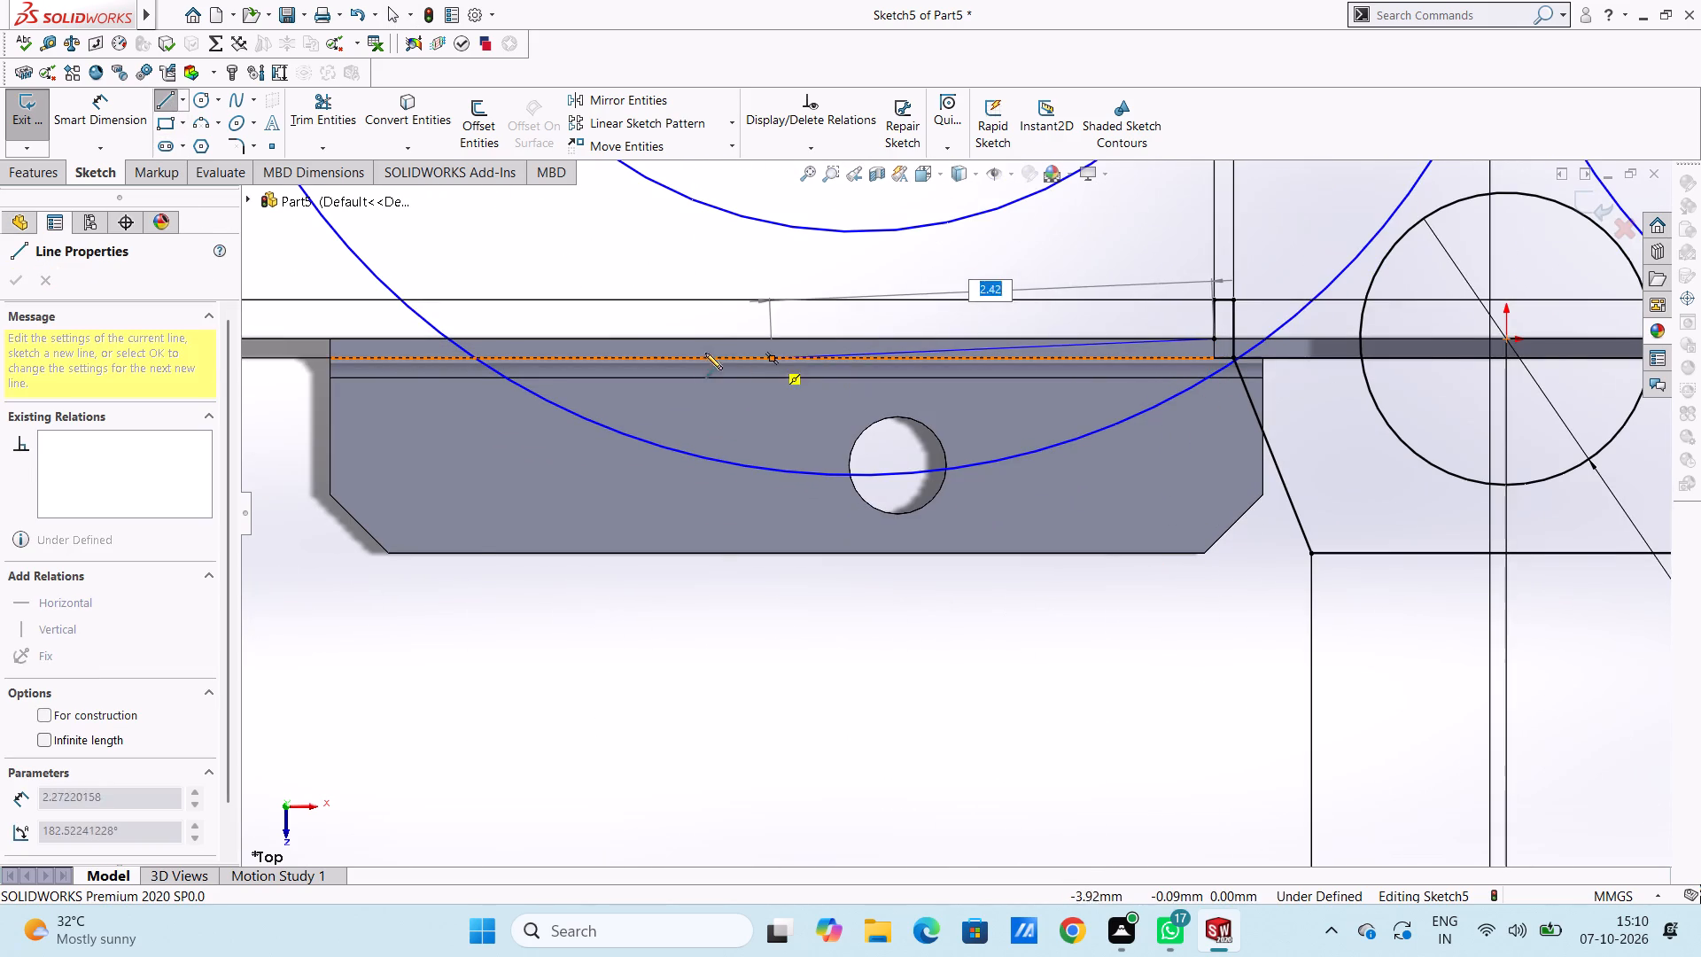
scroll(684, 348, "up", 4)
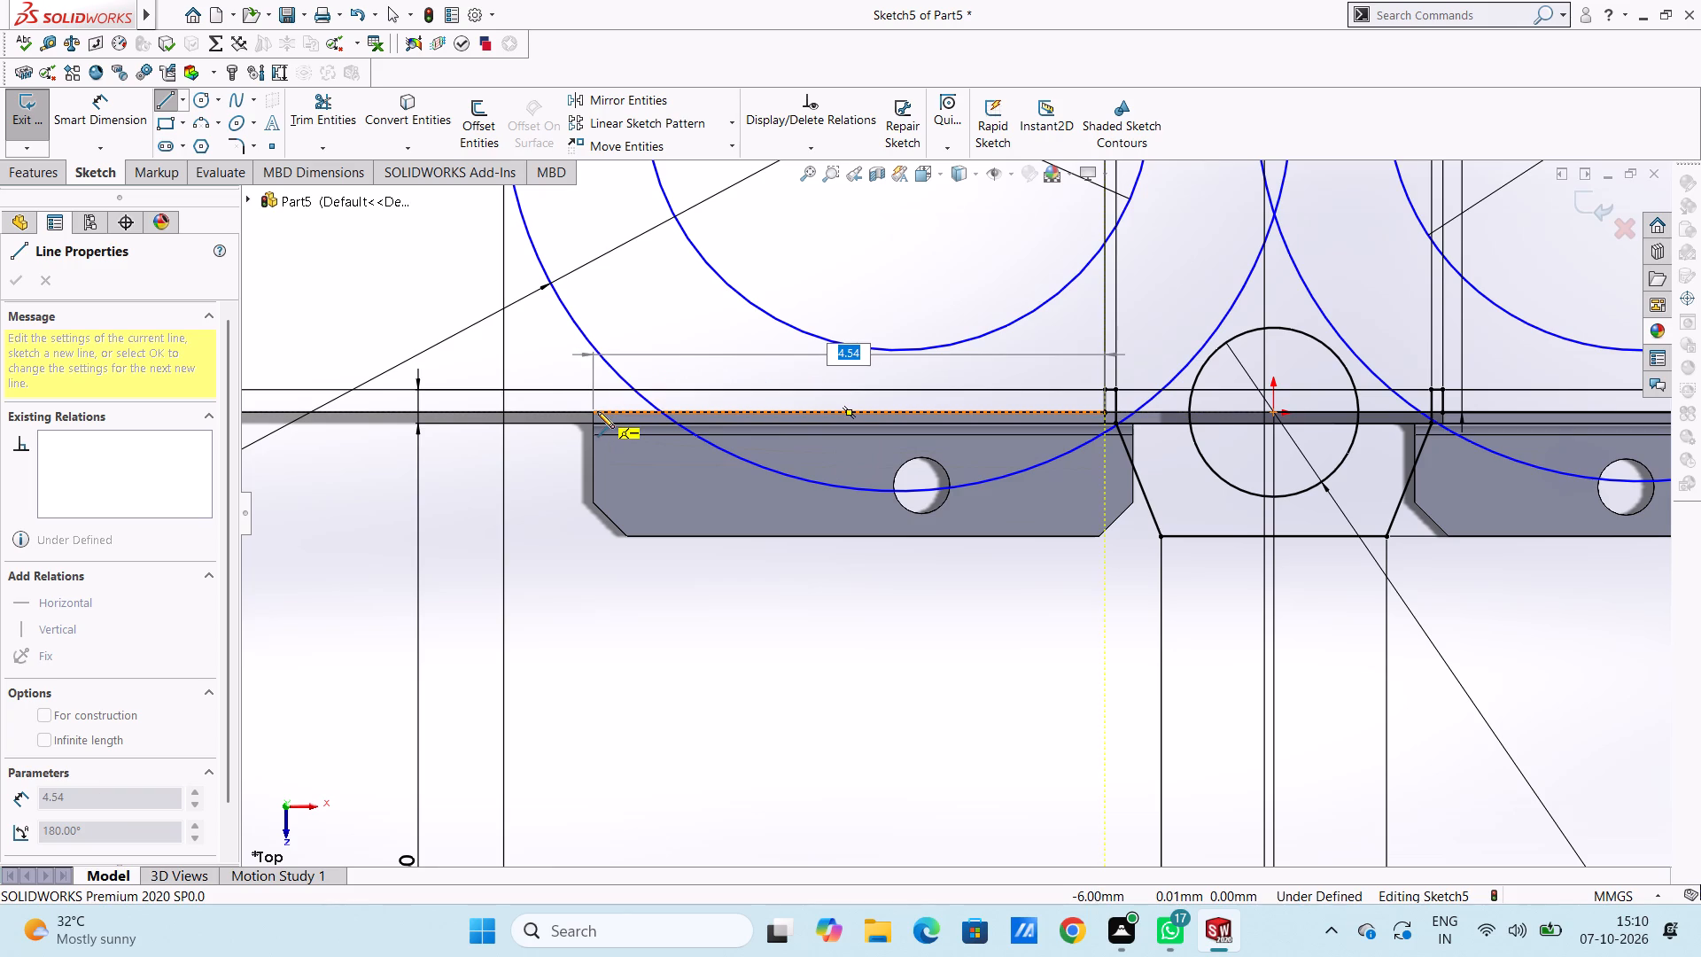
left_click(594, 411)
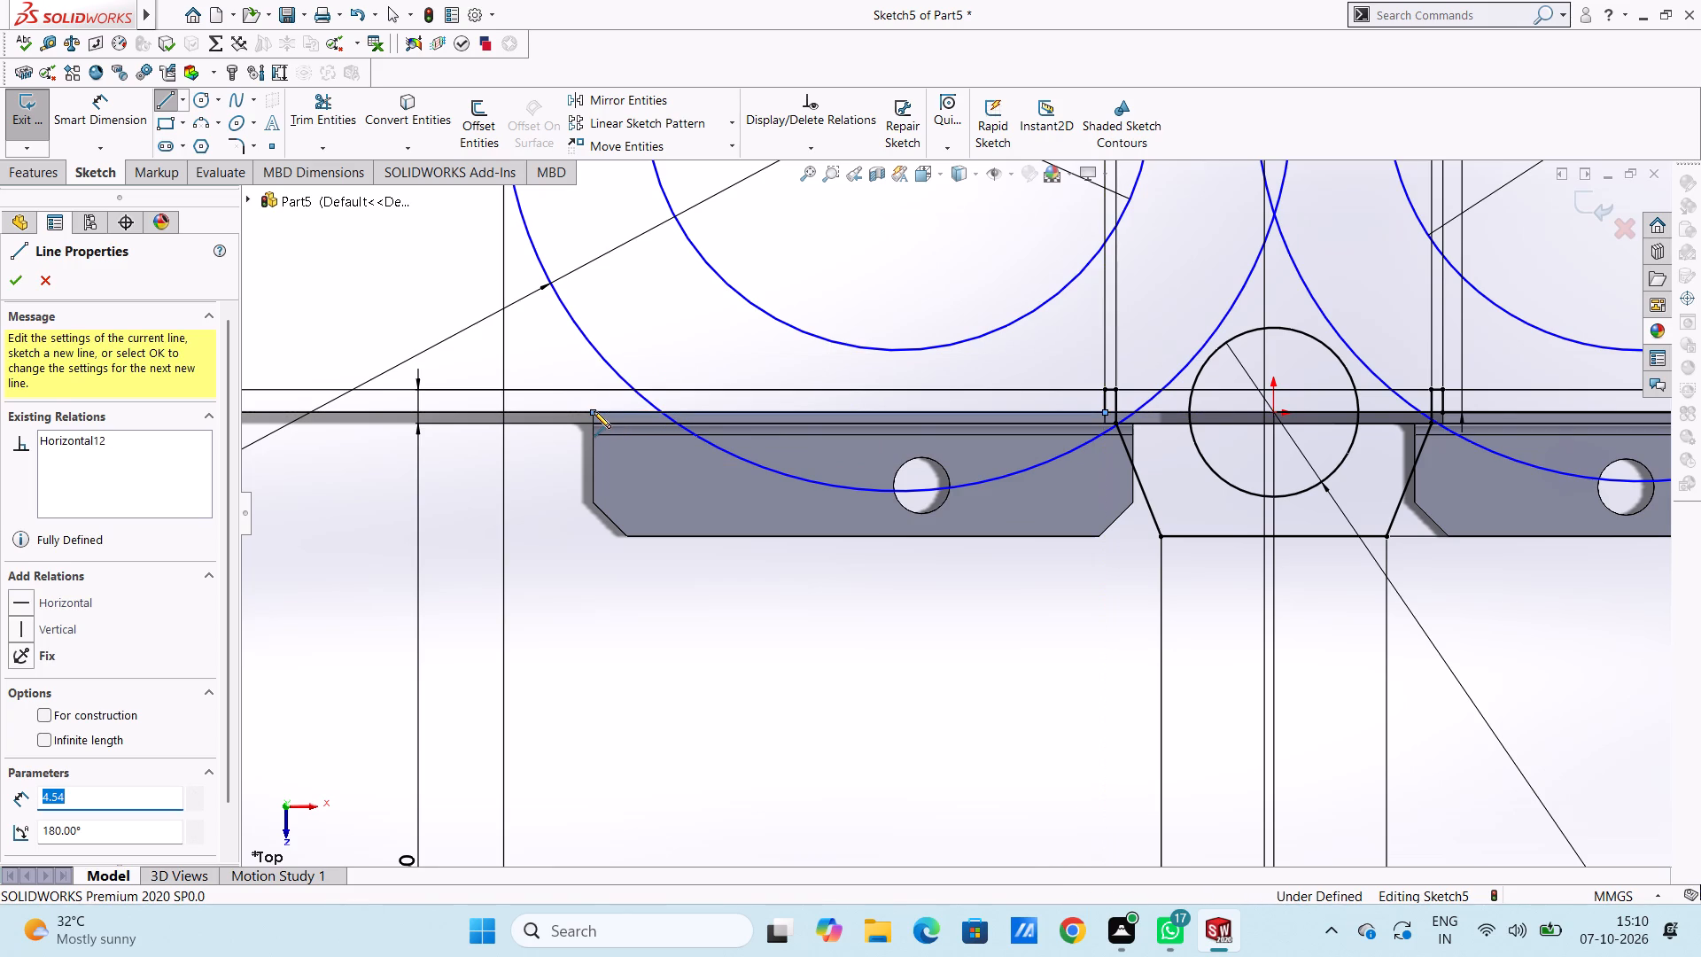
key("Escape")
key("Escape")
Trim away the lower arcs of both large outer circles below the plate-edge lines over the two flanges.
scroll(1273, 289, "up", 5)
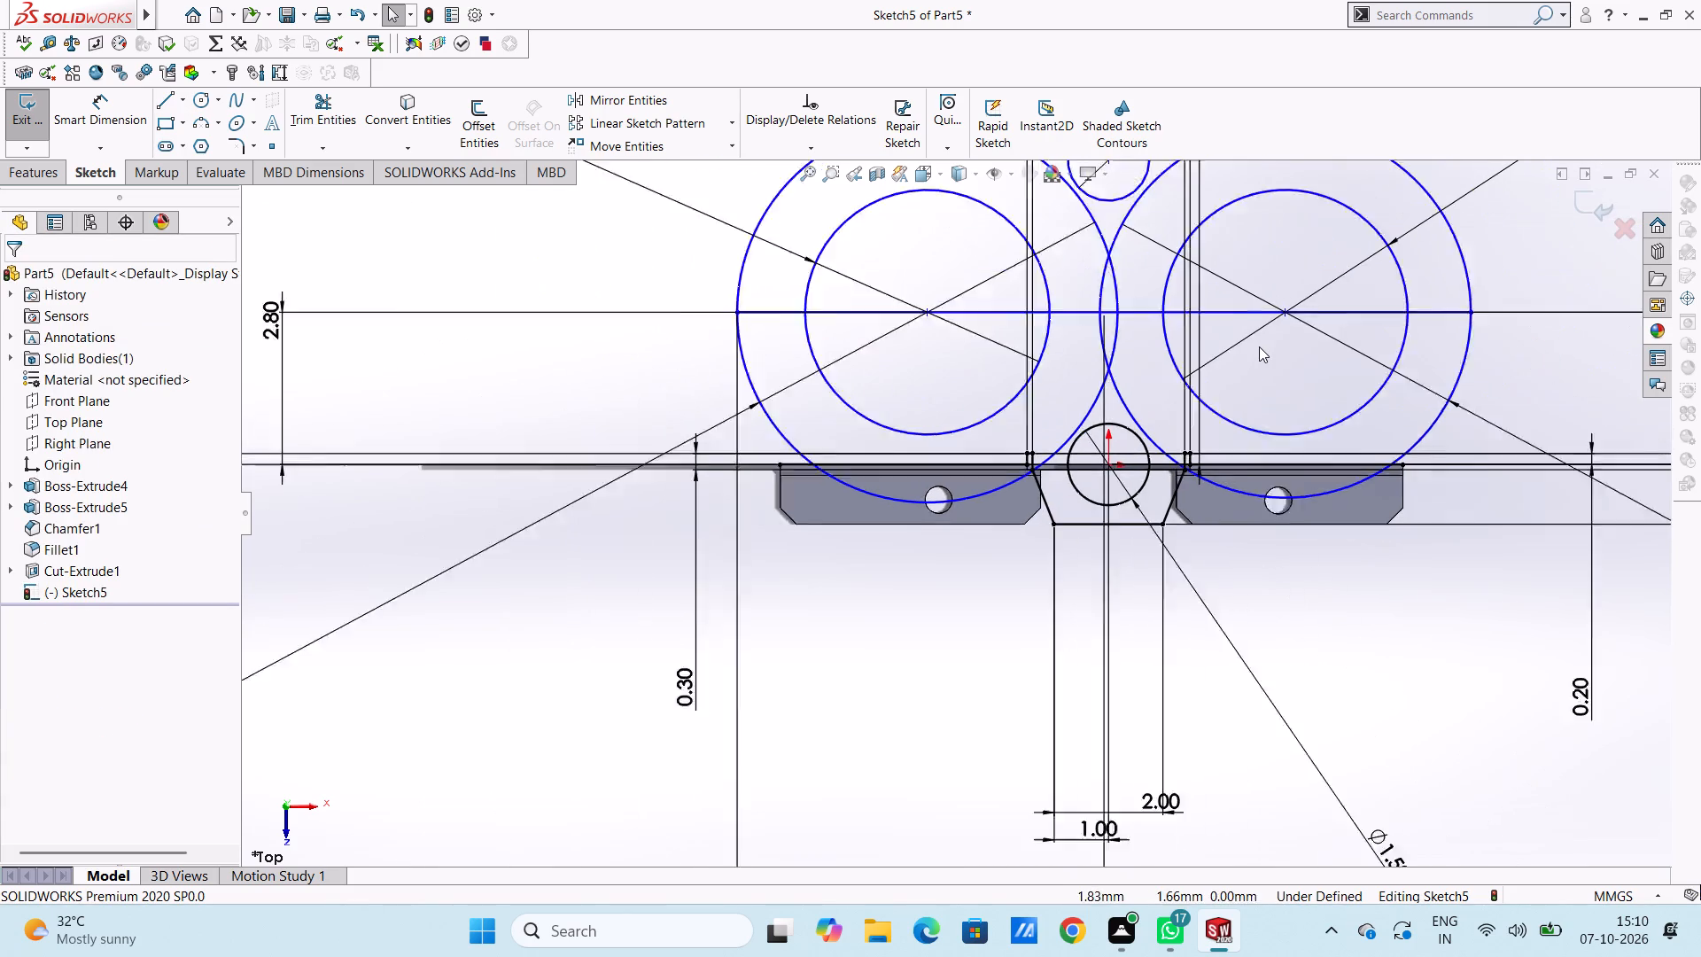
scroll(1259, 346, "up", 1)
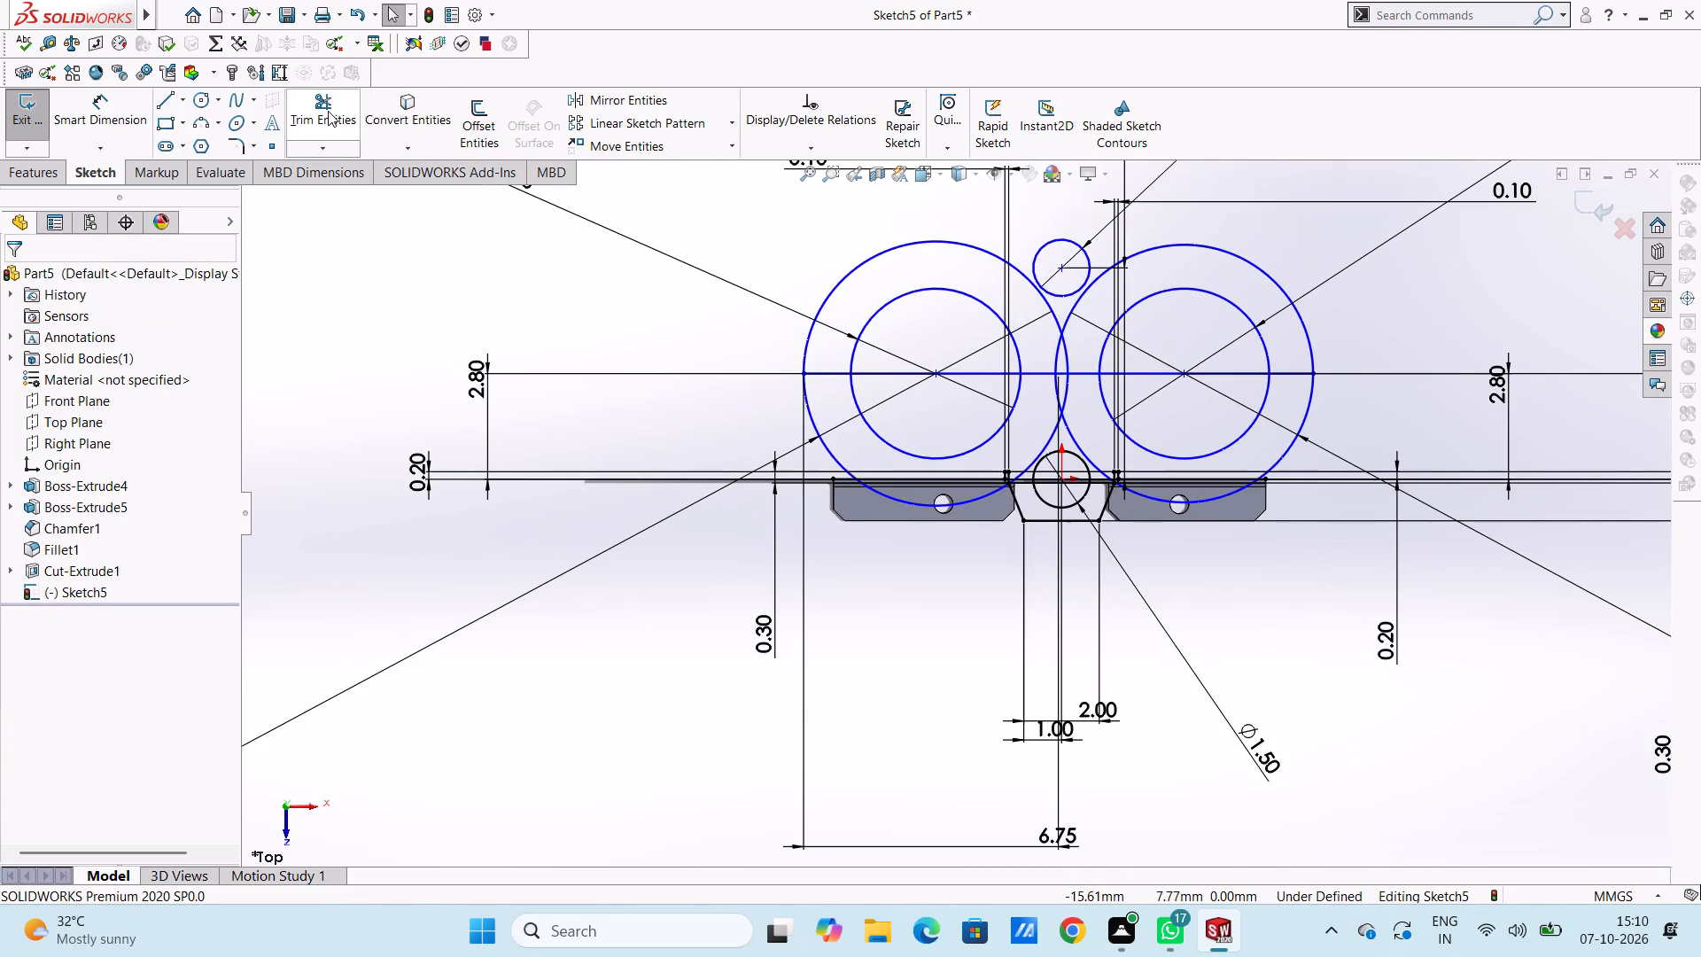
left_click(328, 111)
scroll(866, 533, "down", 11)
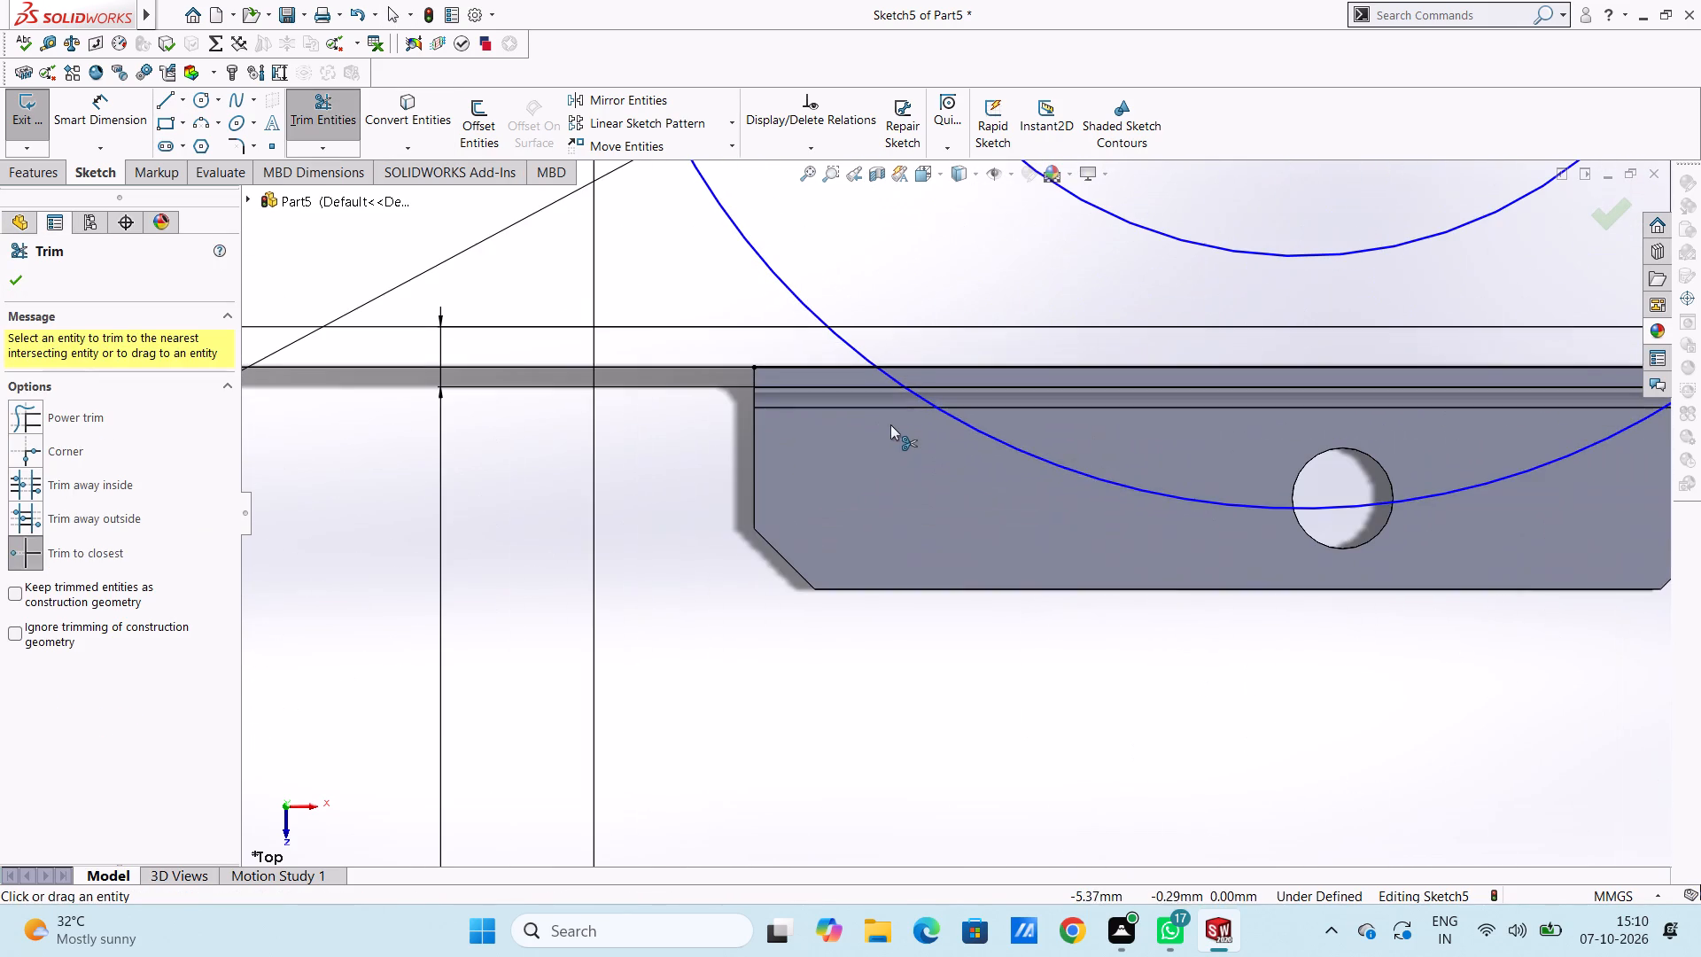
left_click(901, 380)
scroll(1331, 443, "up", 5)
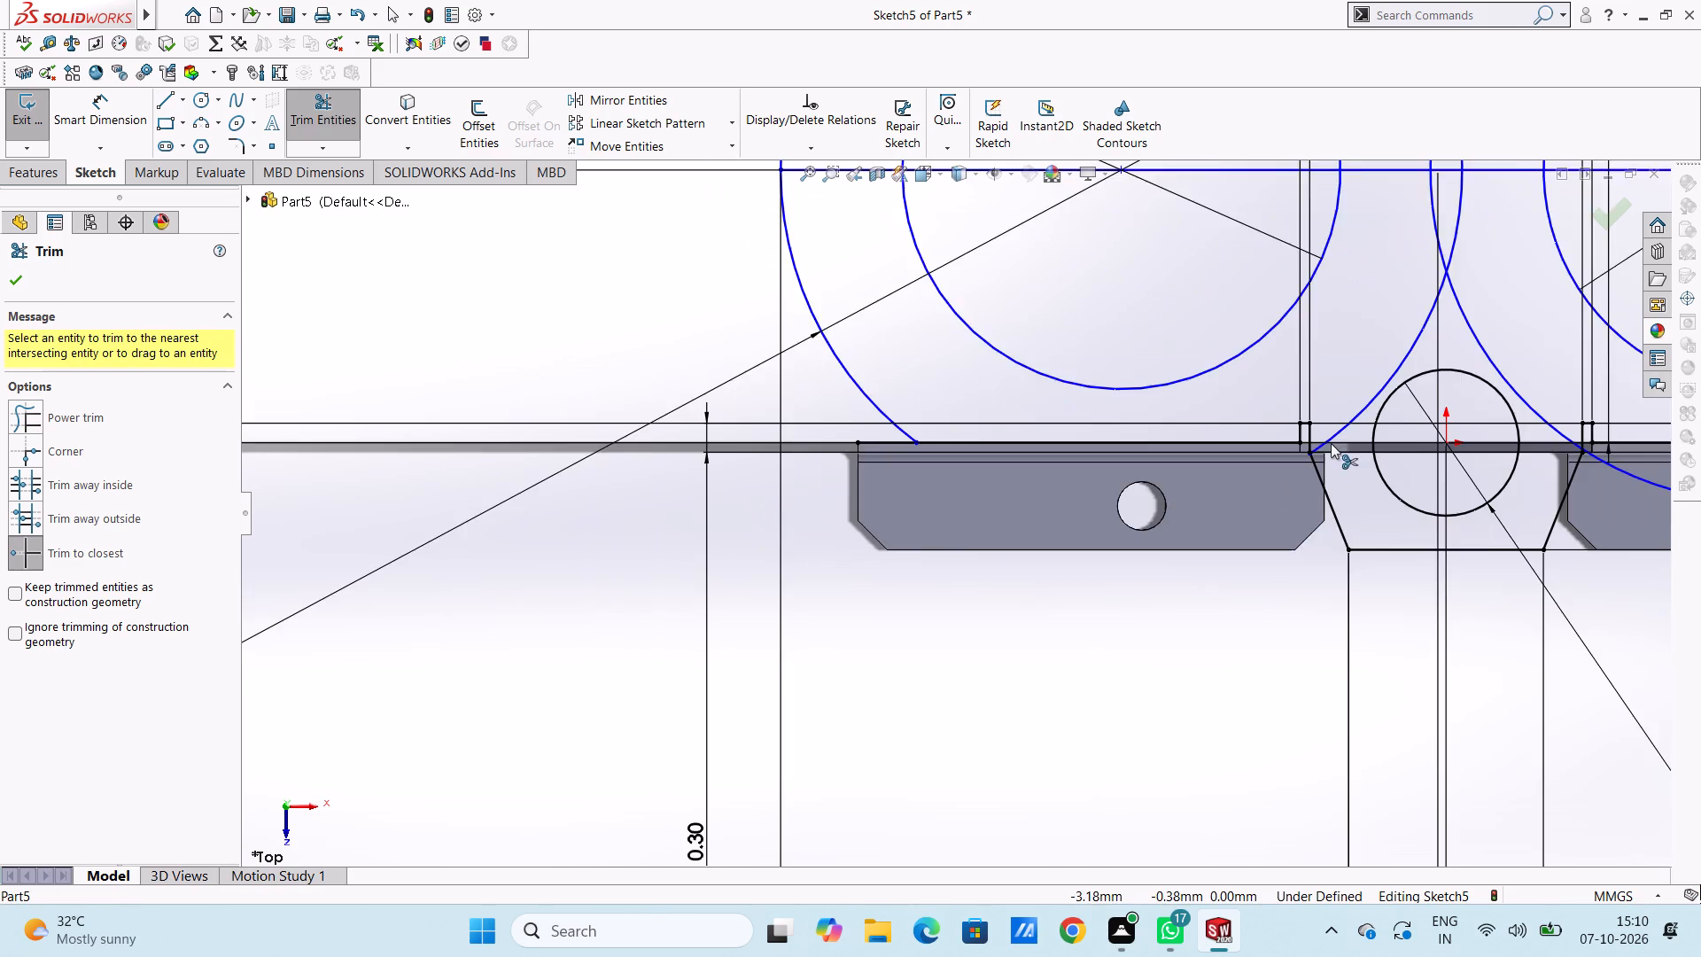
scroll(1391, 402, "up", 4)
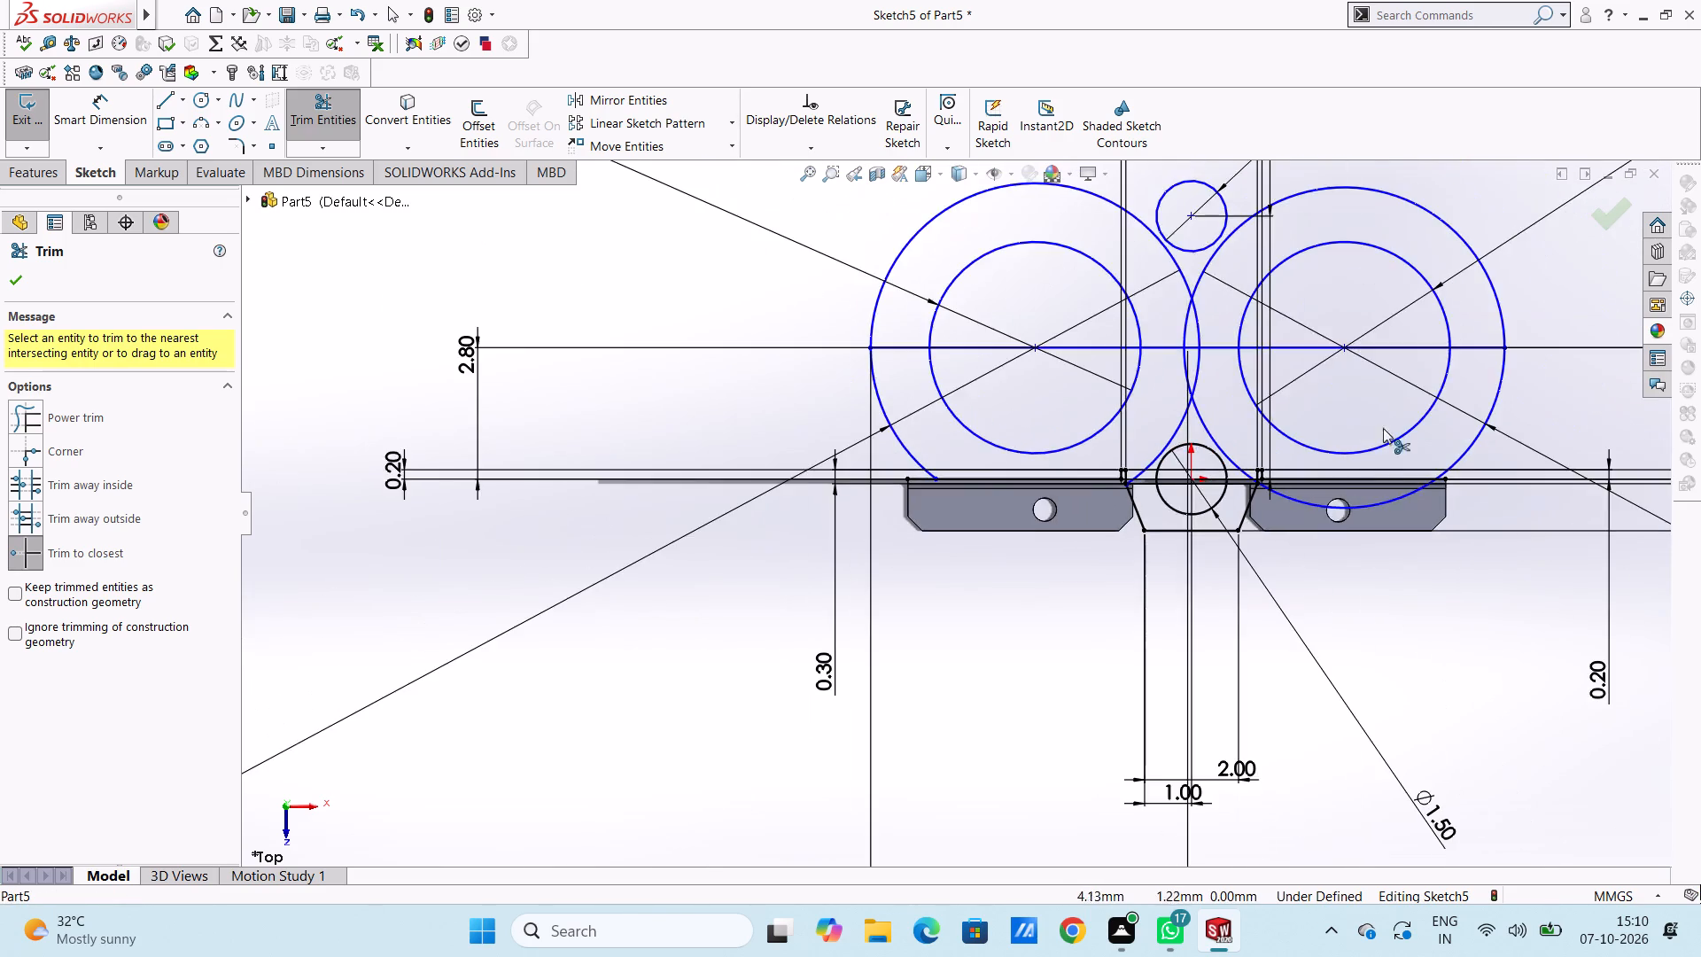
scroll(1320, 503, "down", 9)
left_click(1137, 583)
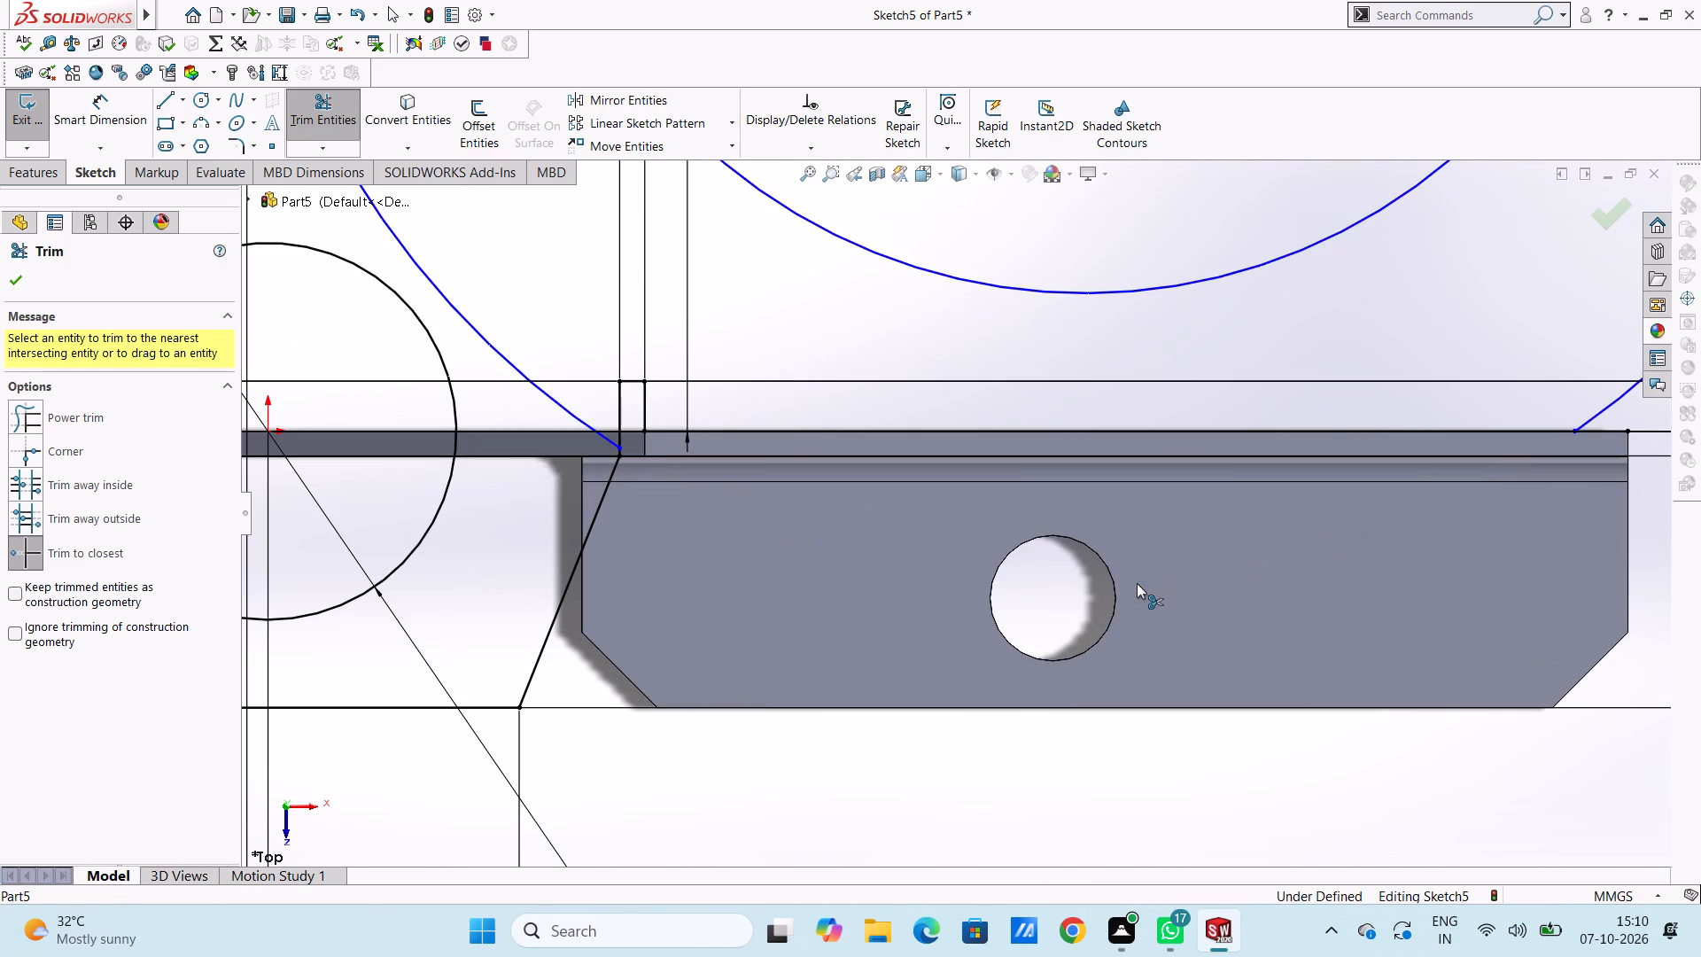
Trim the inner lower arcs of both large outer circles, between the notches and the horizontal line through the circle centres.
scroll(1137, 580, "up", 4)
scroll(800, 503, "down", 5)
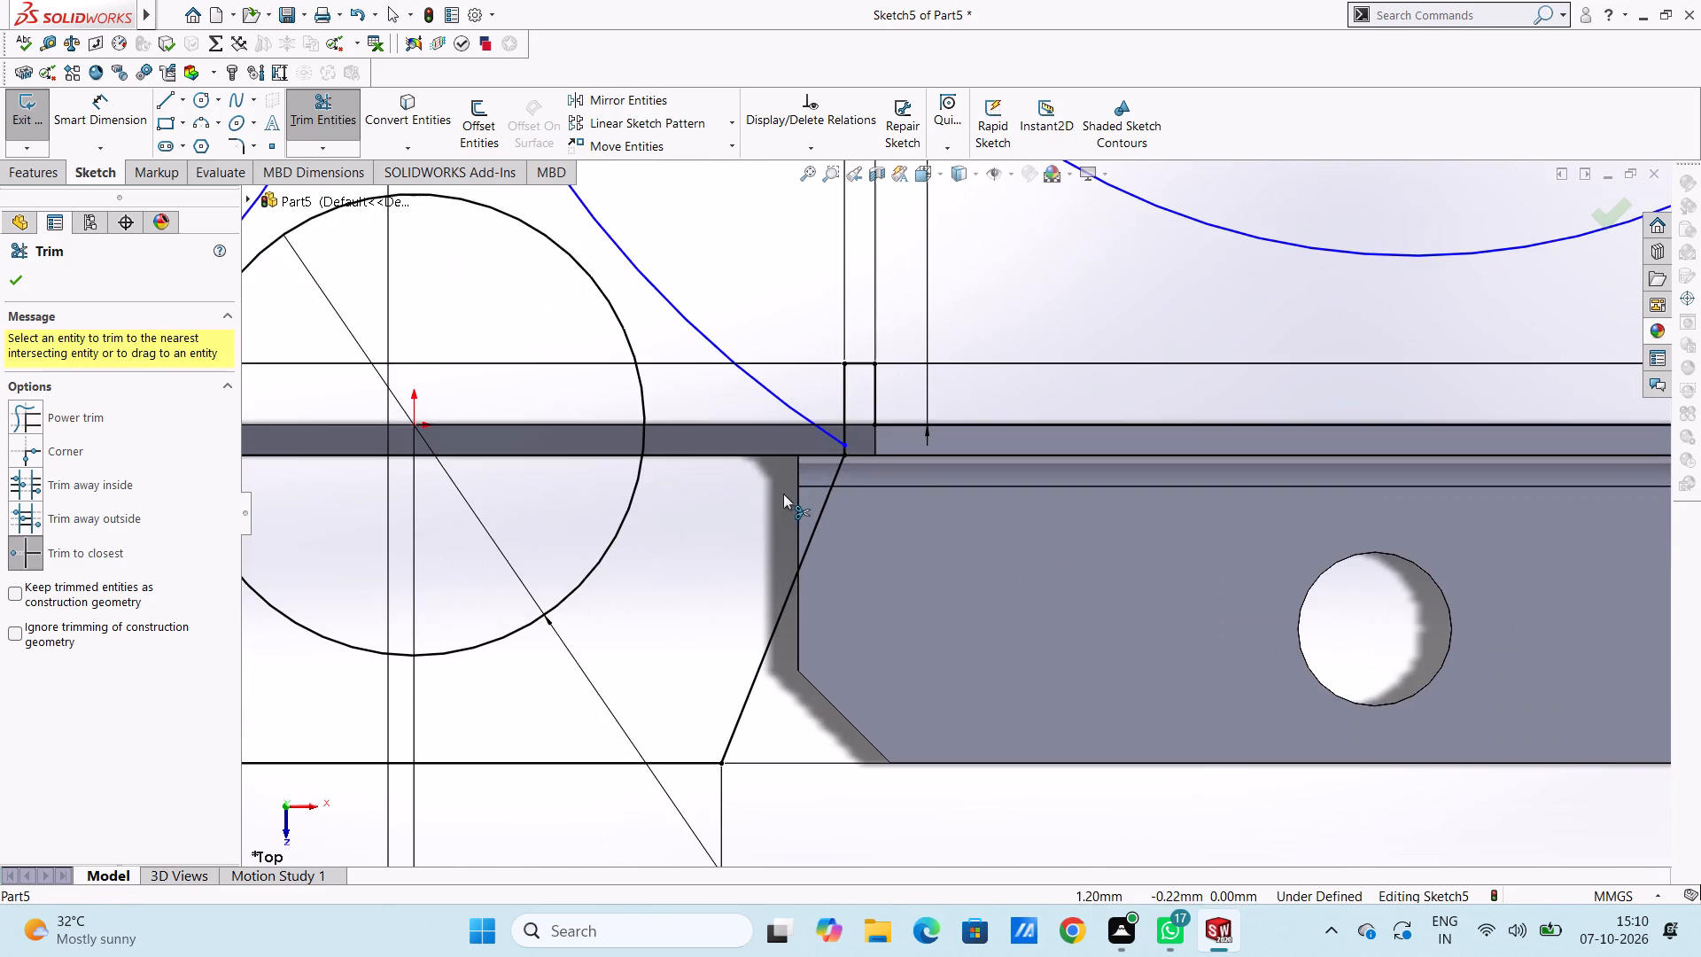
scroll(826, 433, "down", 5)
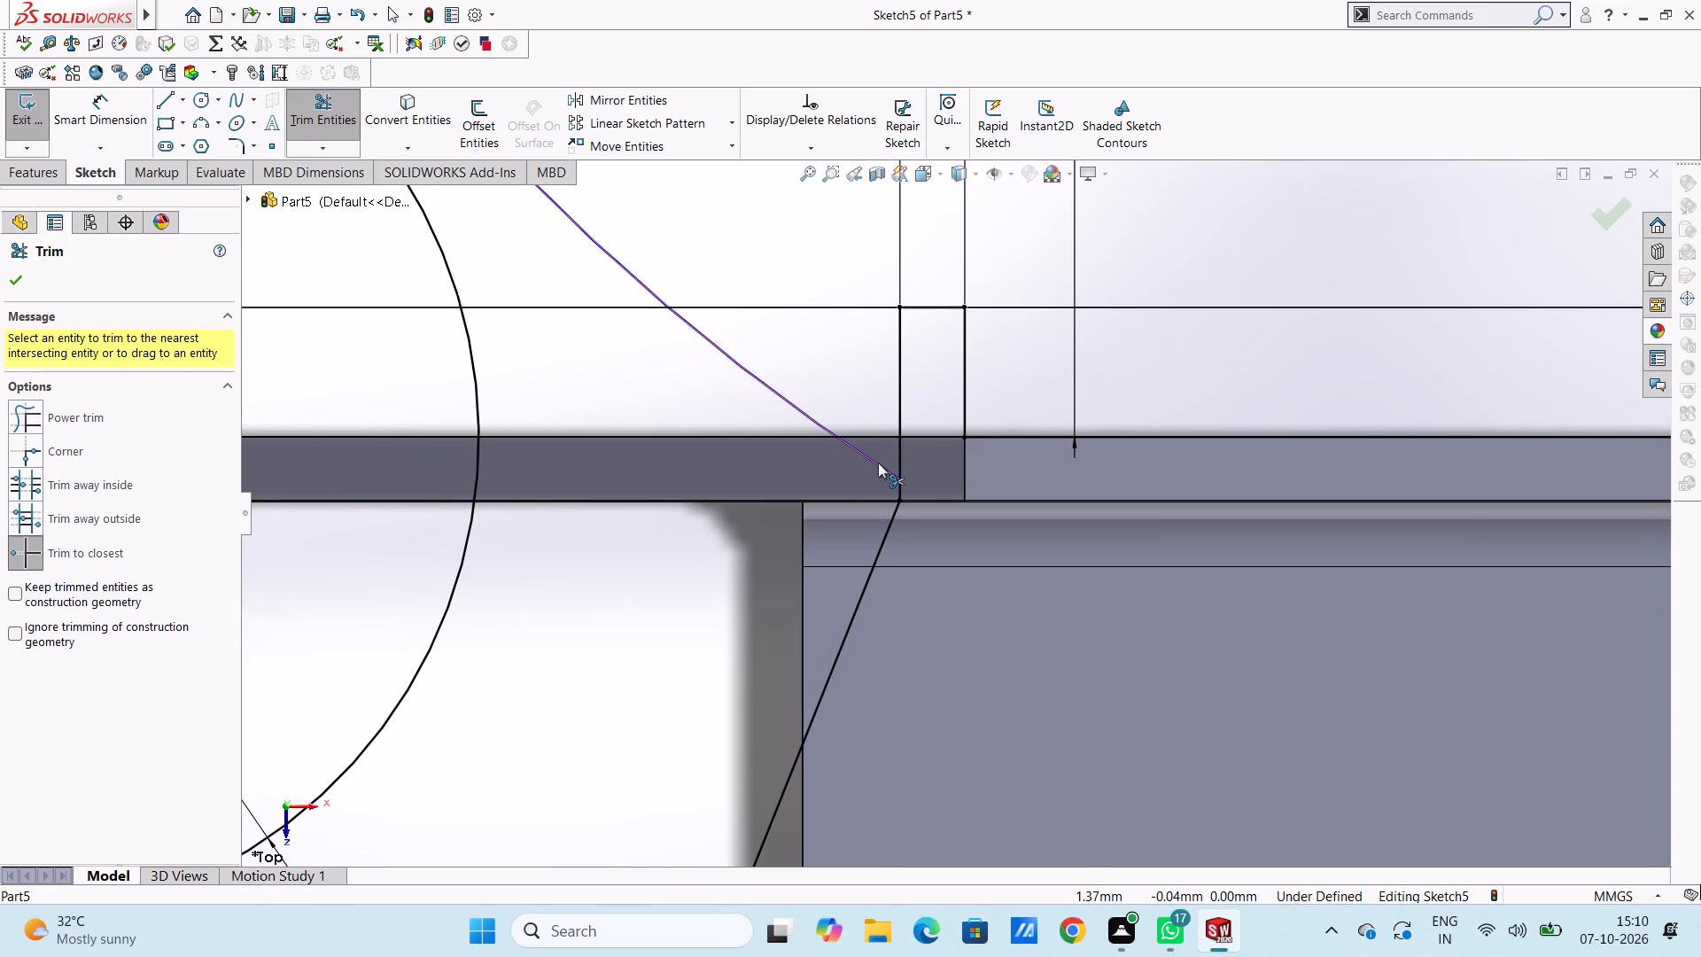
scroll(878, 463, "up", 14)
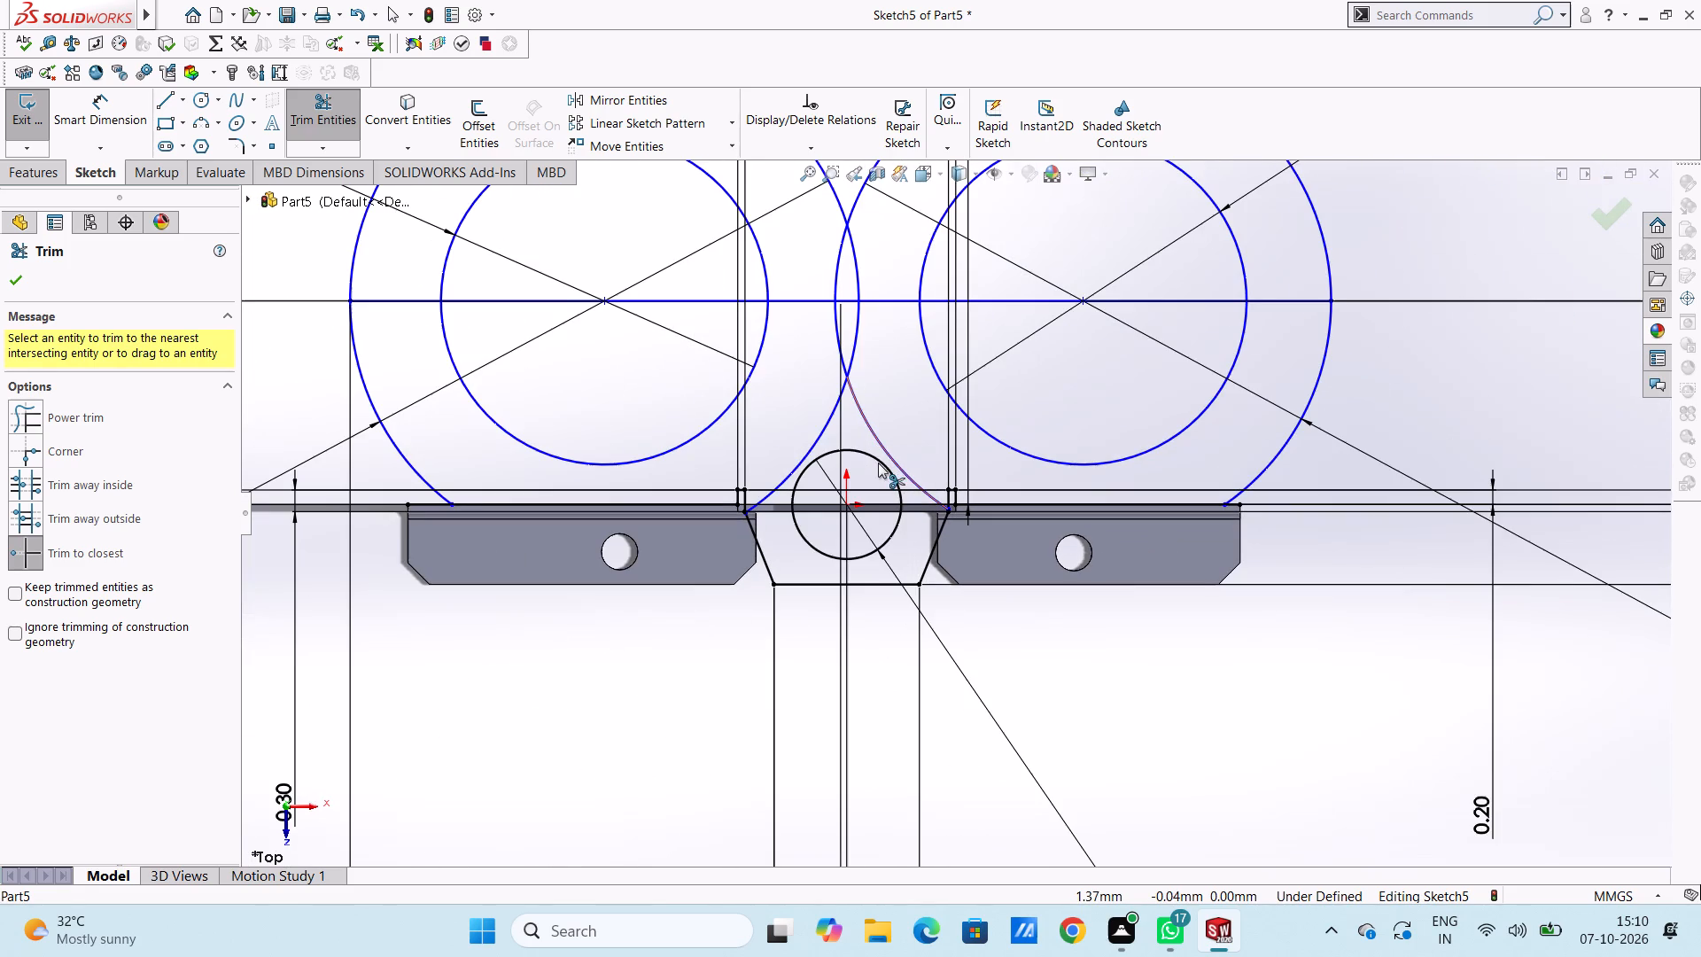
left_click(906, 472)
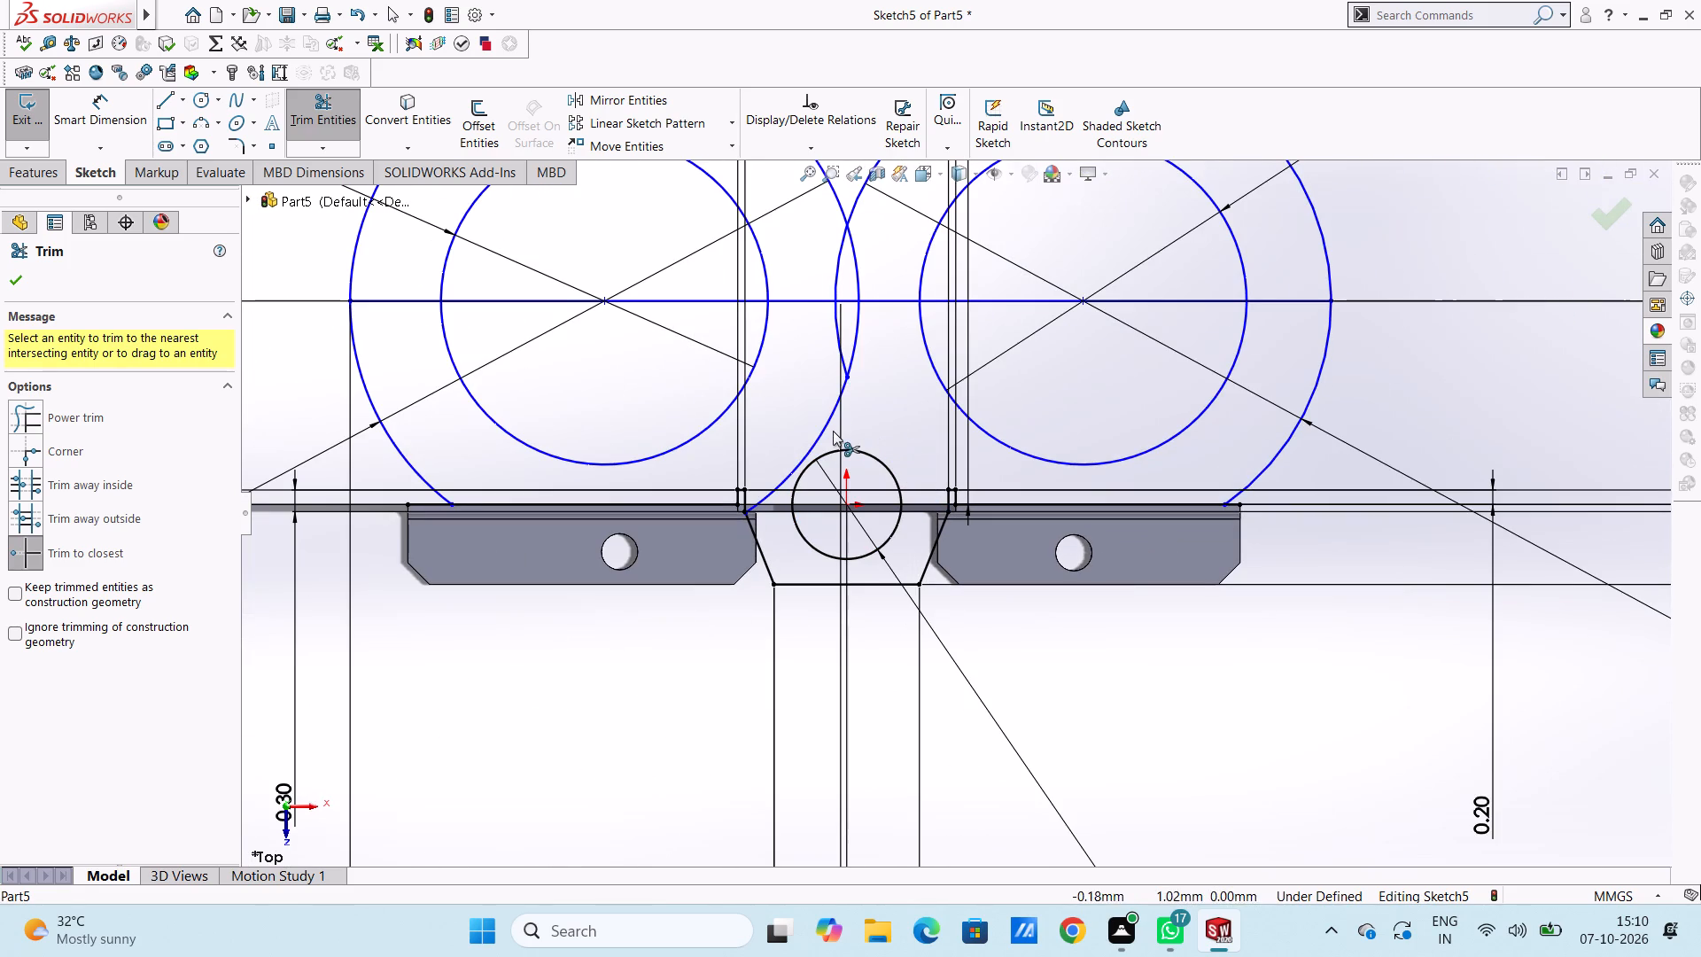
left_click(830, 428)
left_click(852, 363)
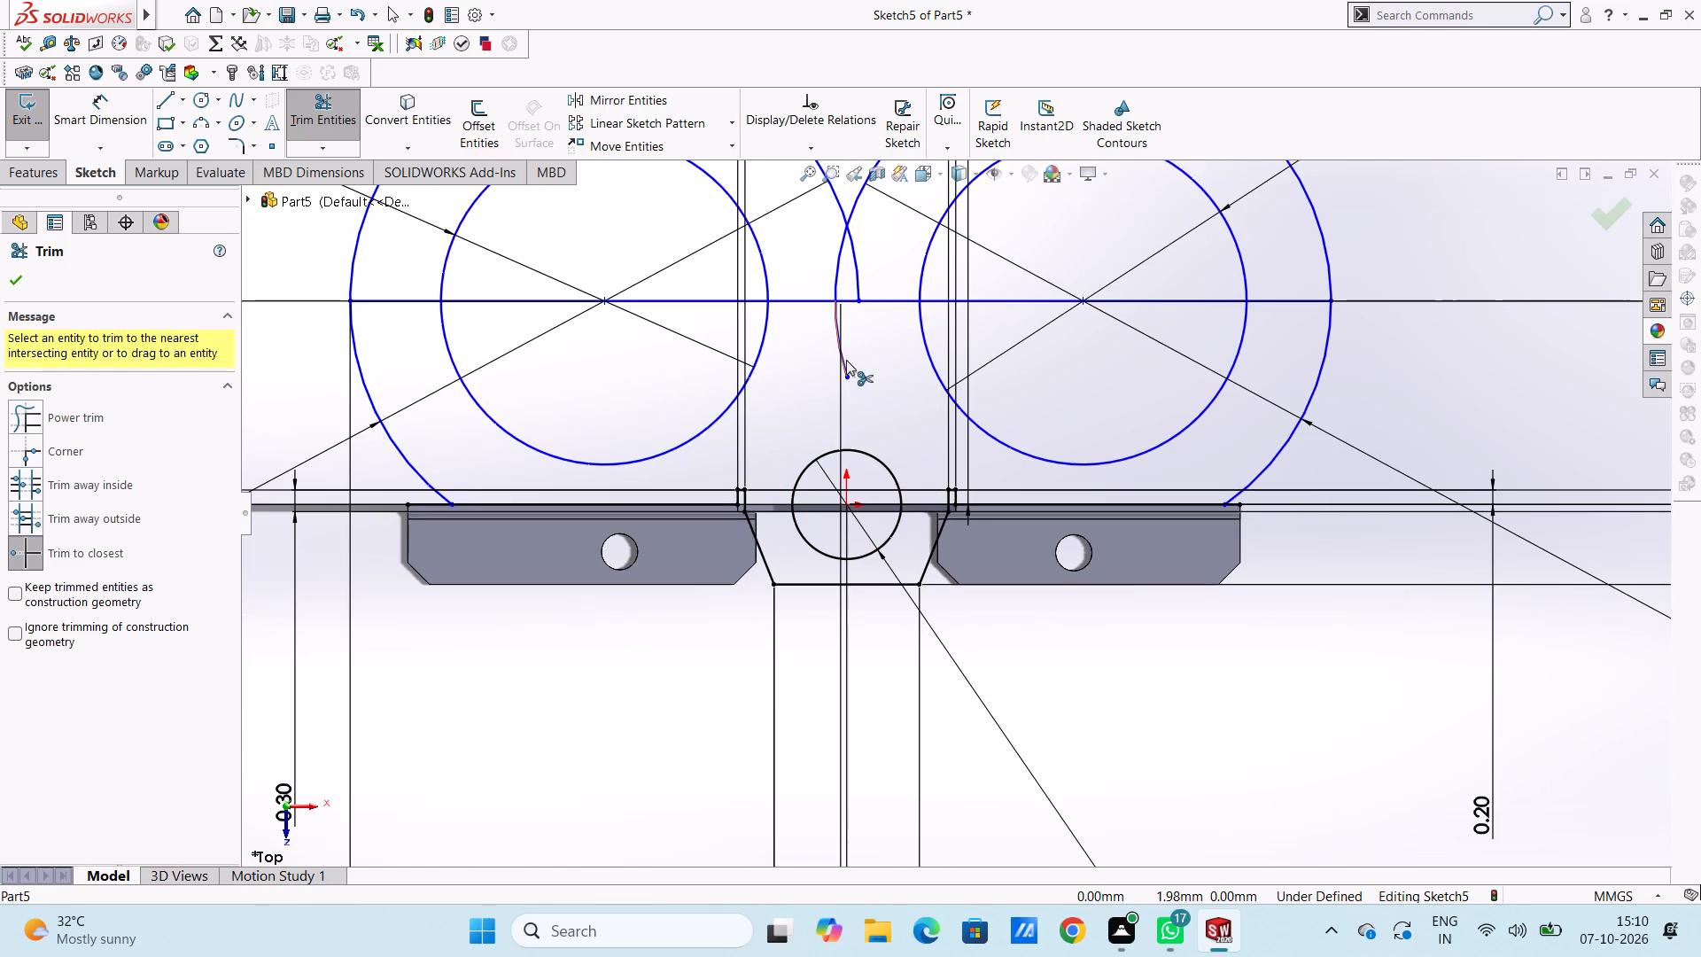
left_click(845, 359)
Draw a vertical line 0.2 mm long upward from the right flange's outer corner at the plate edge.
scroll(881, 351, "up", 5)
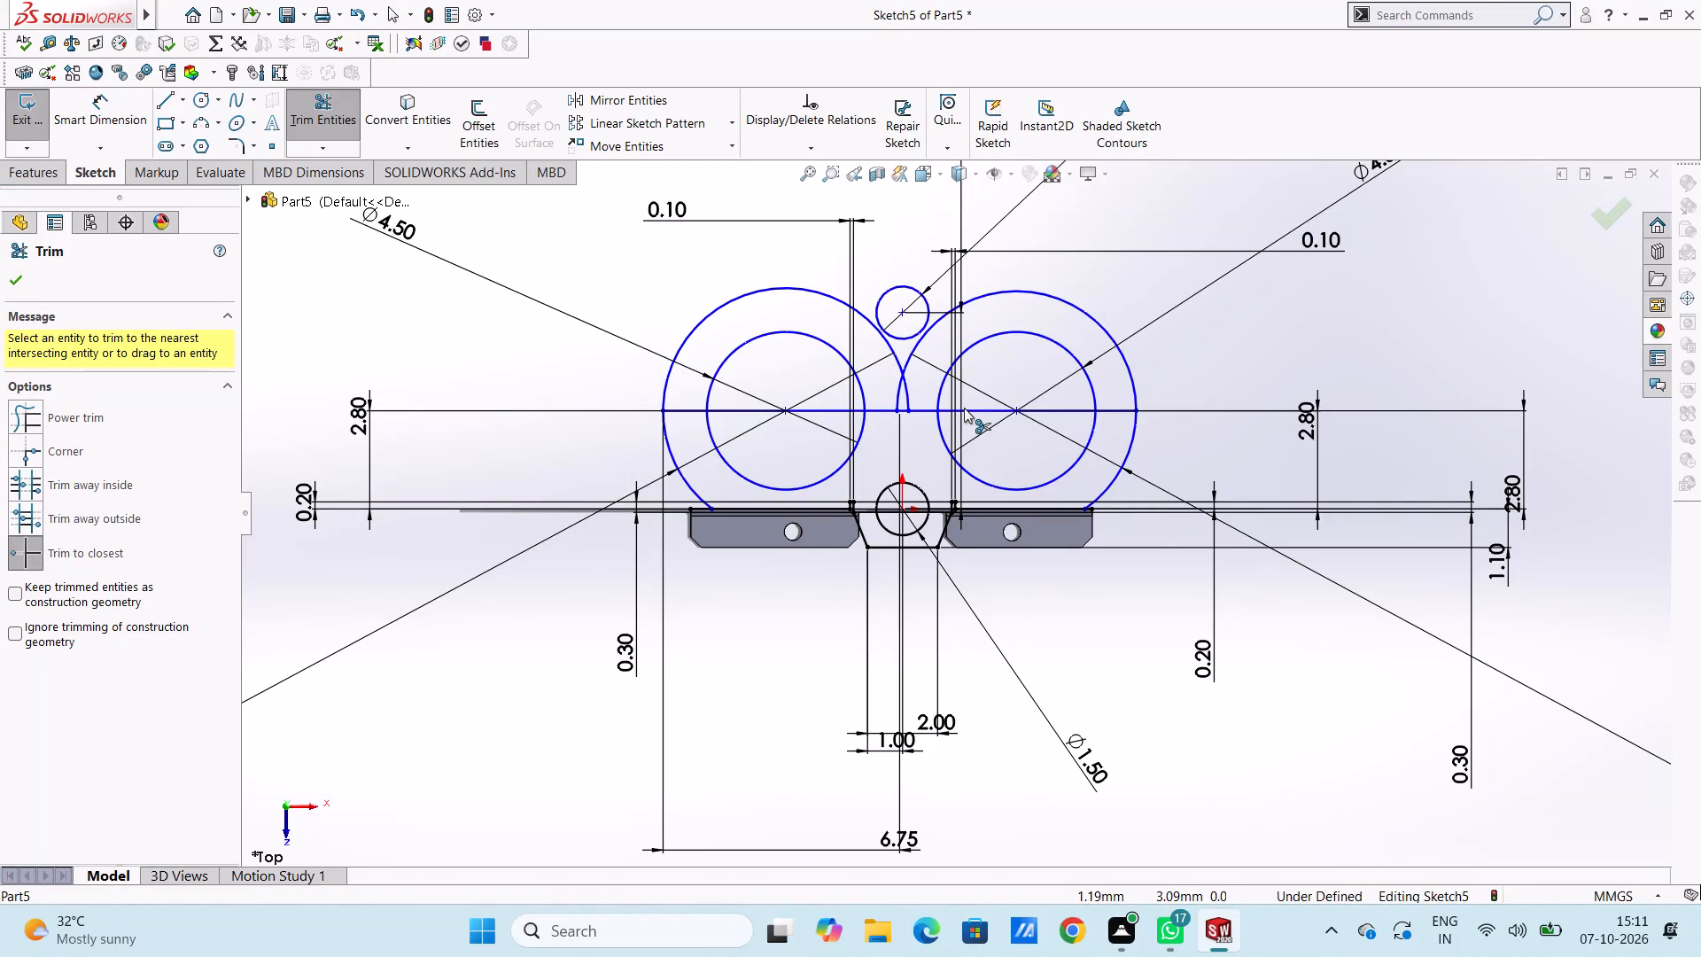
scroll(1042, 481, "up", 2)
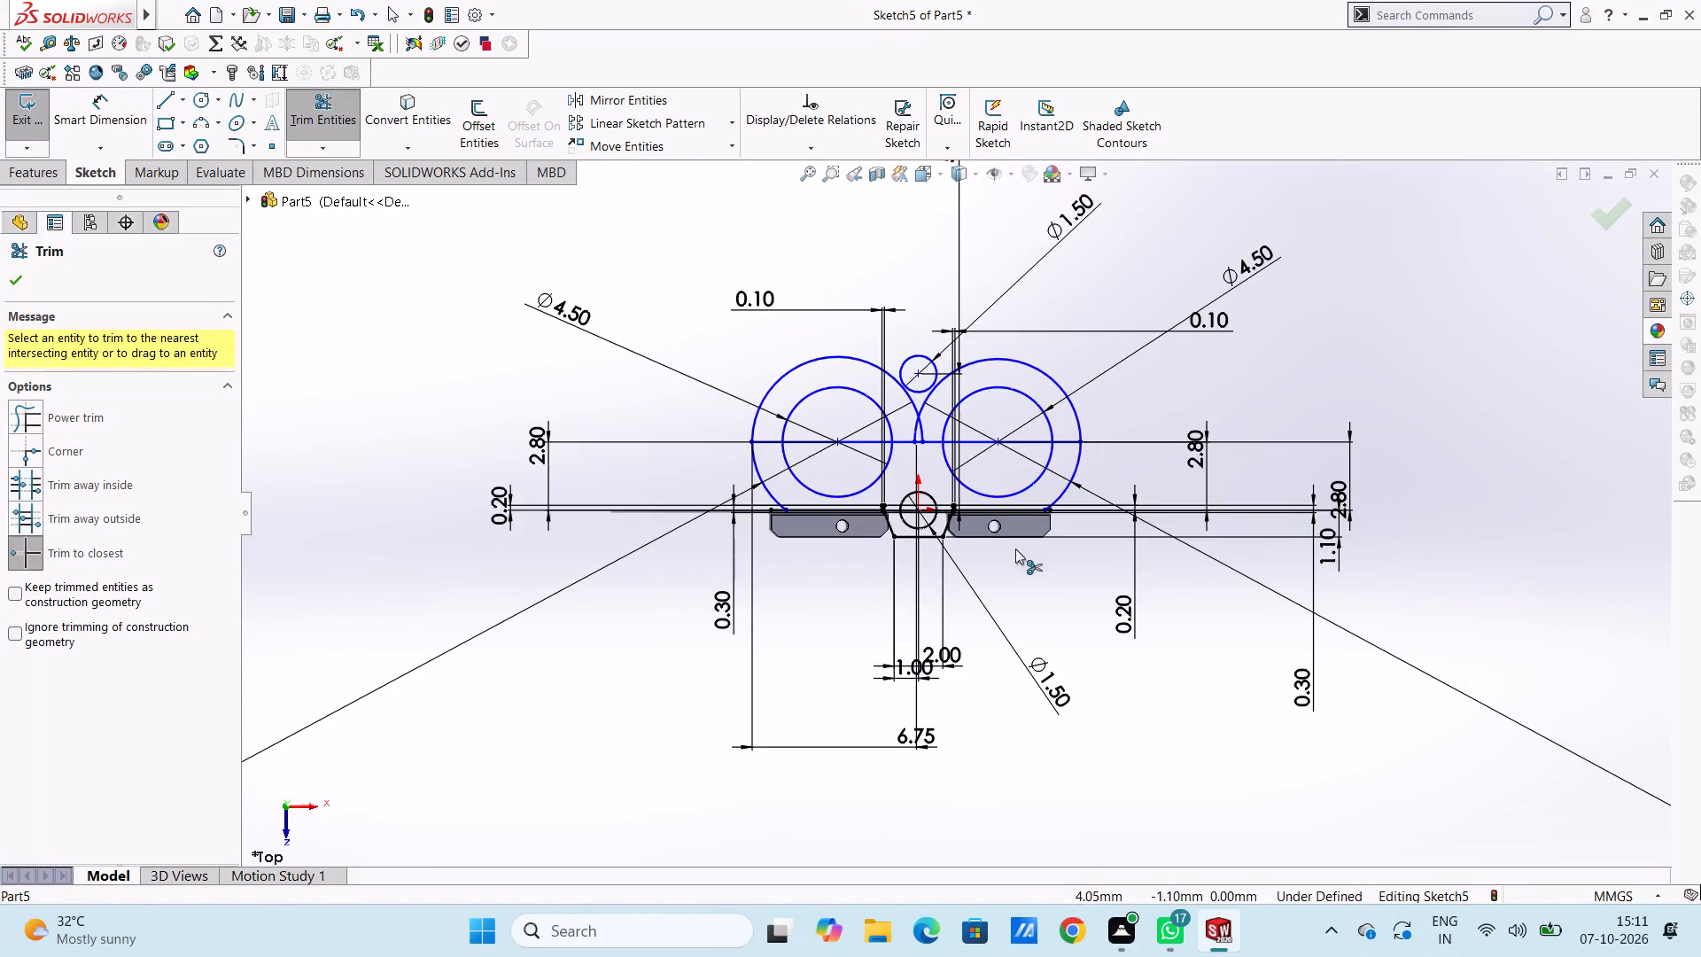
scroll(1015, 549, "down", 4)
scroll(1041, 471, "down", 5)
scroll(1039, 386, "down", 5)
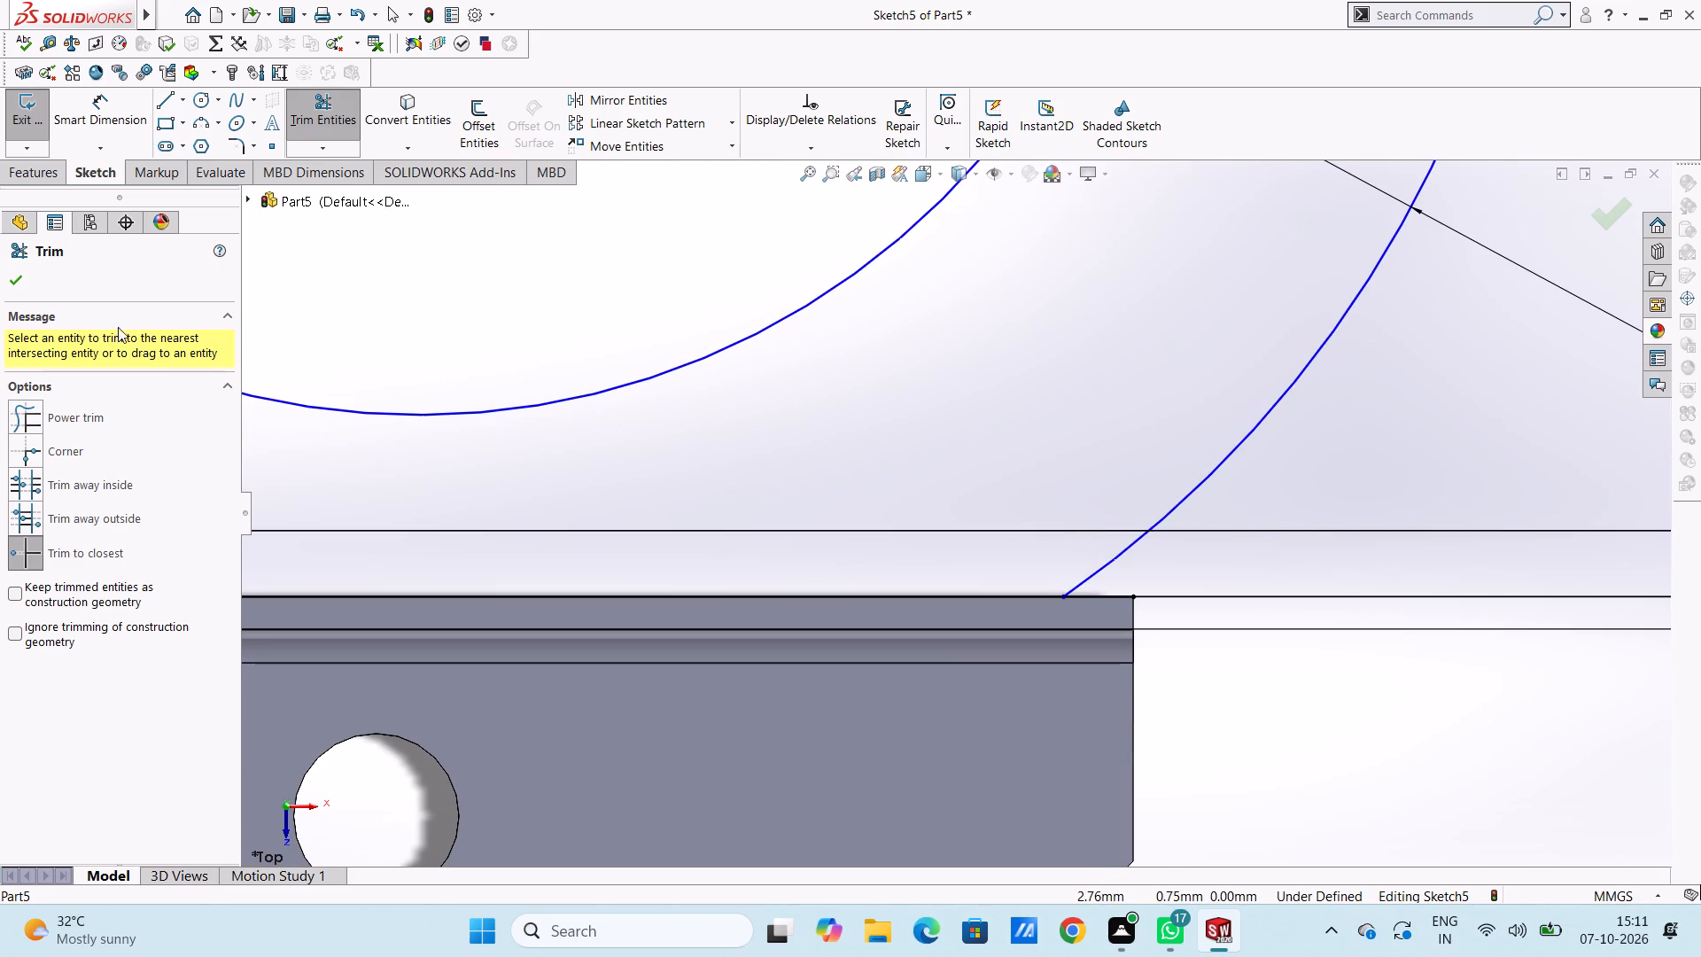
left_click(27, 276)
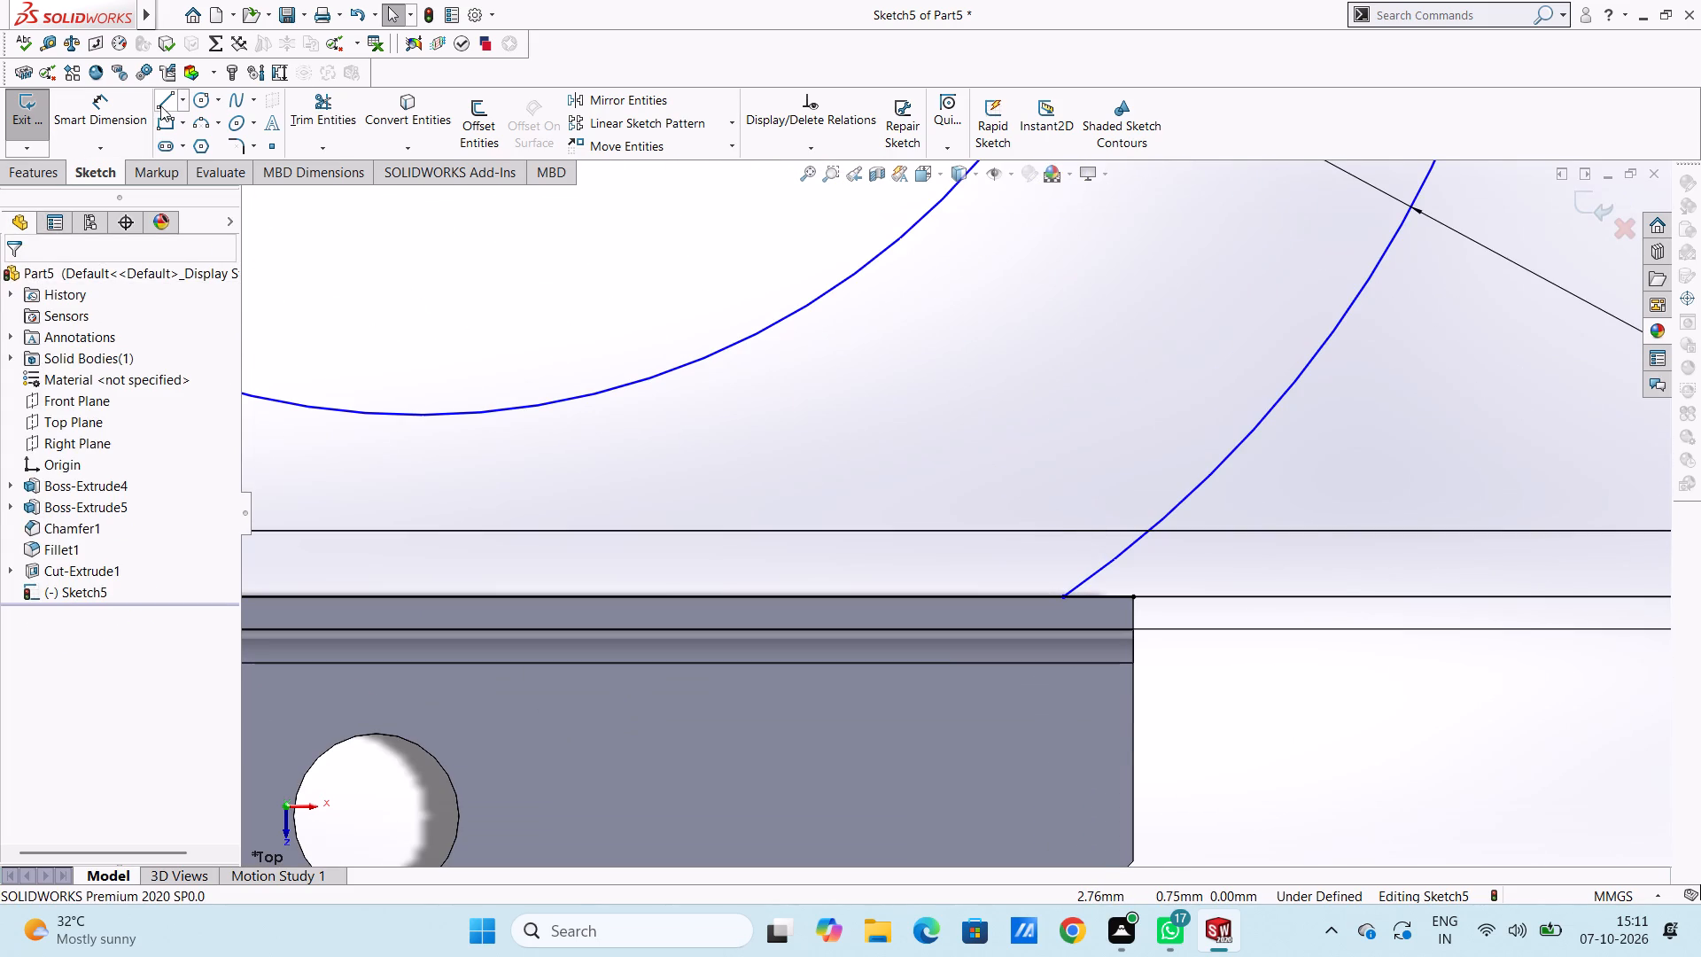
left_click(163, 102)
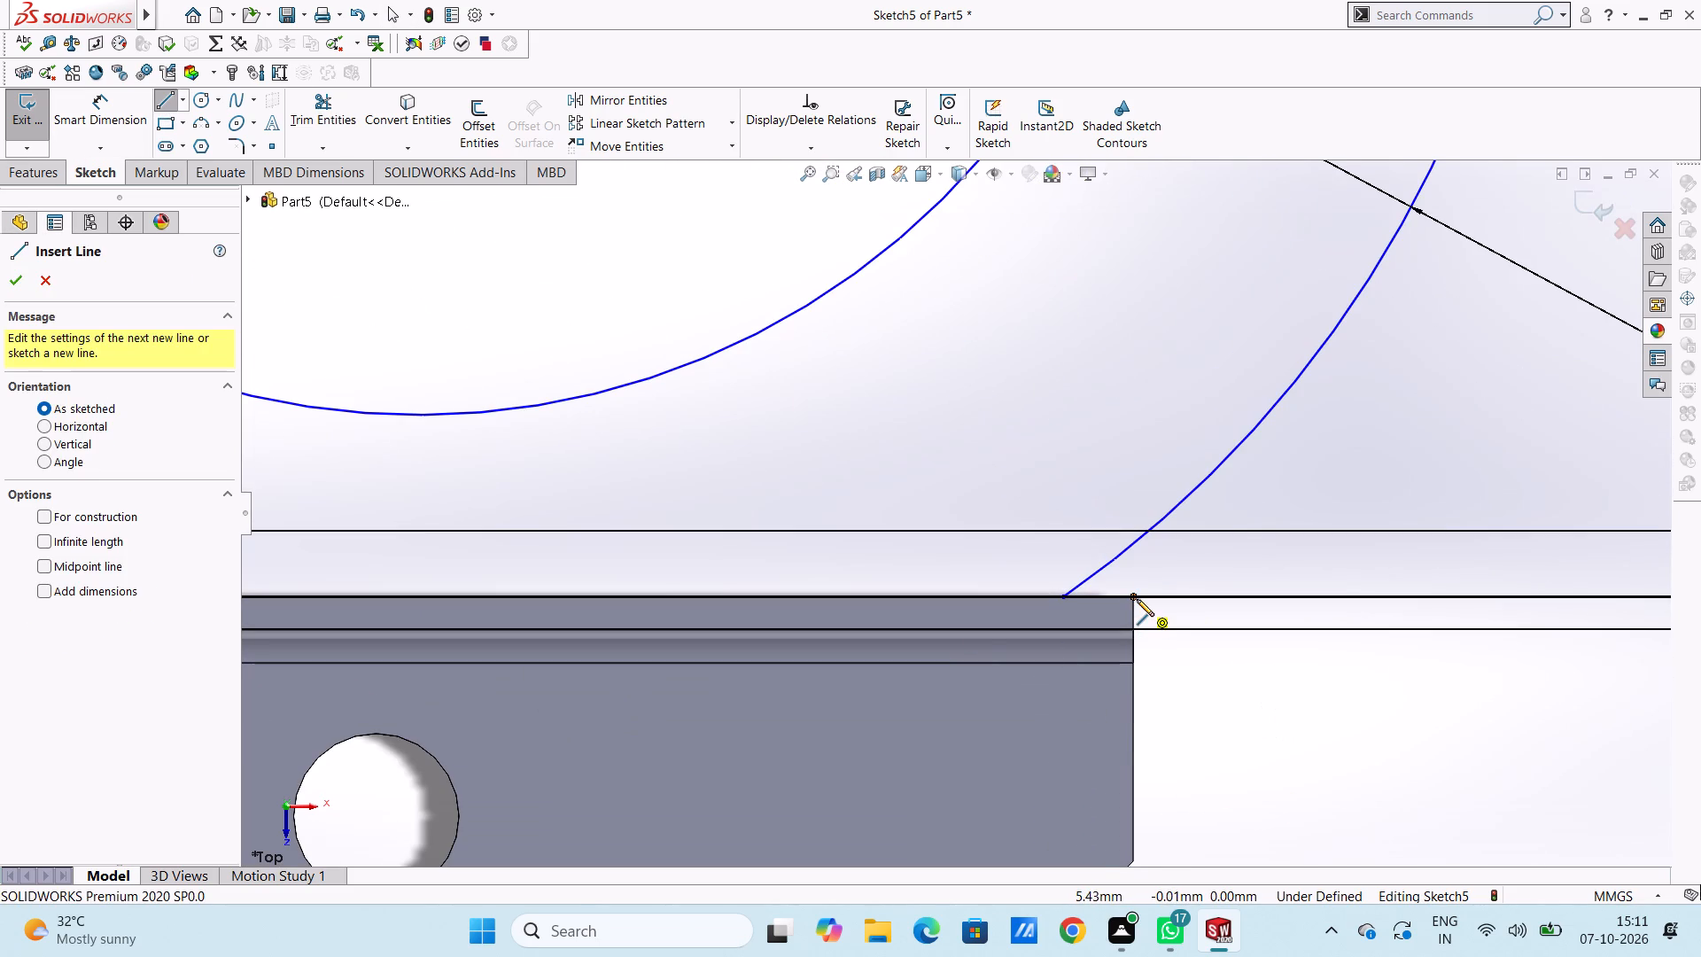
left_click(1137, 599)
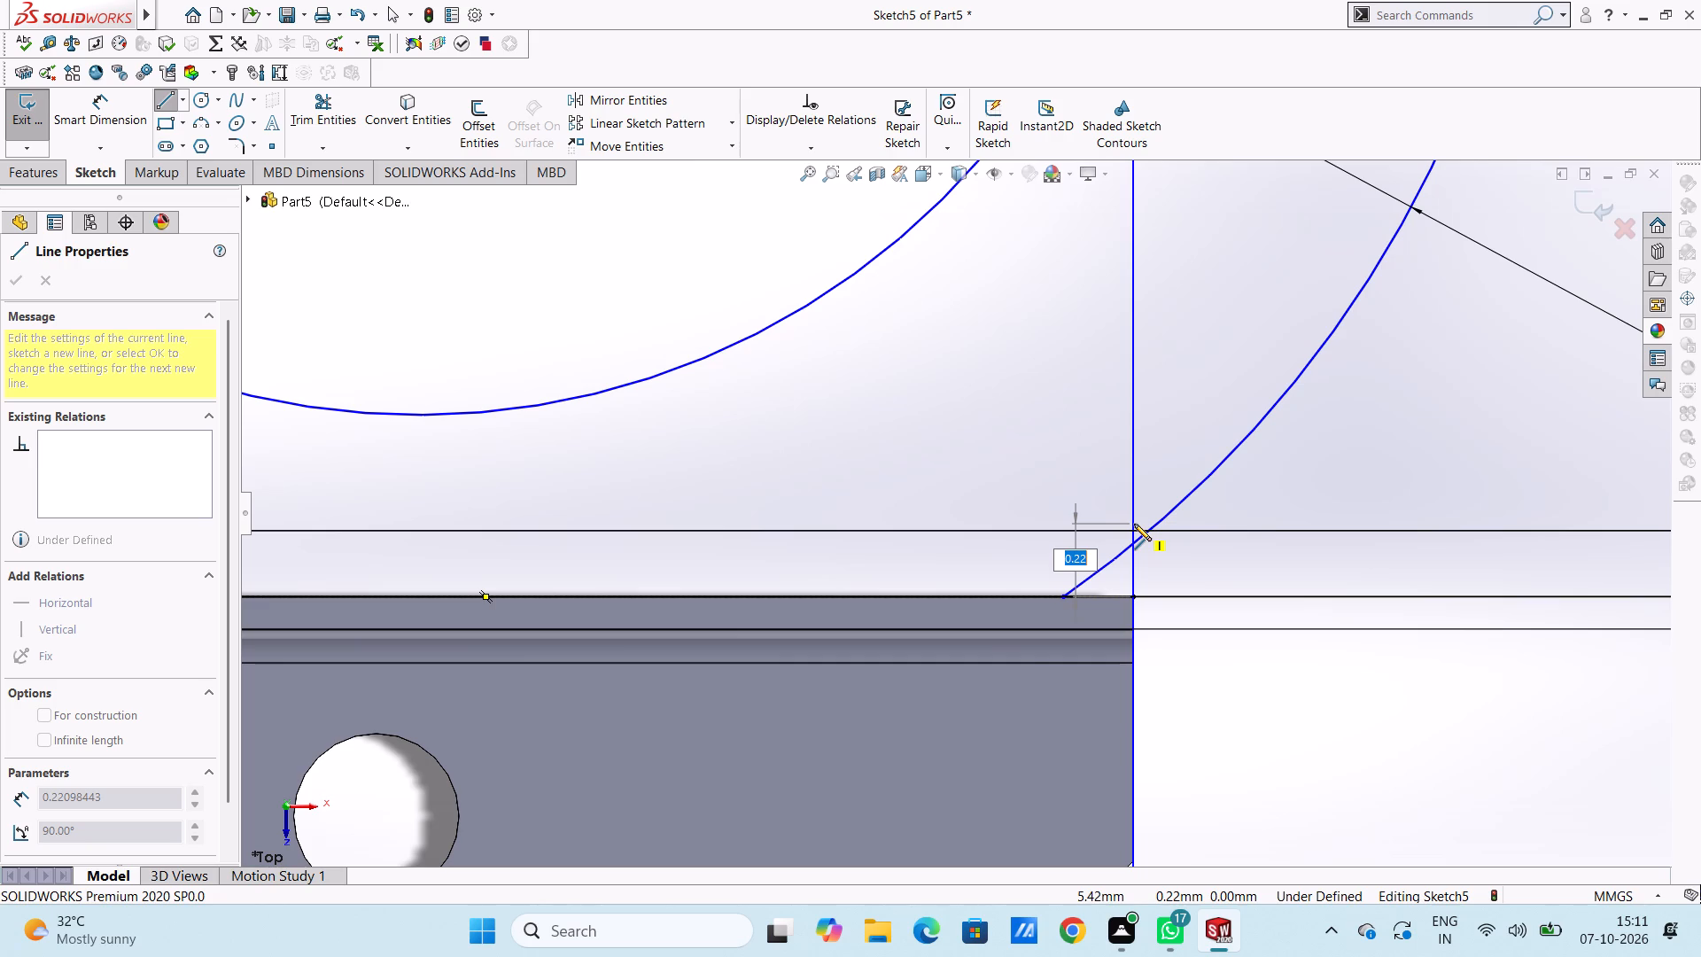
type("0.2")
key("Return")
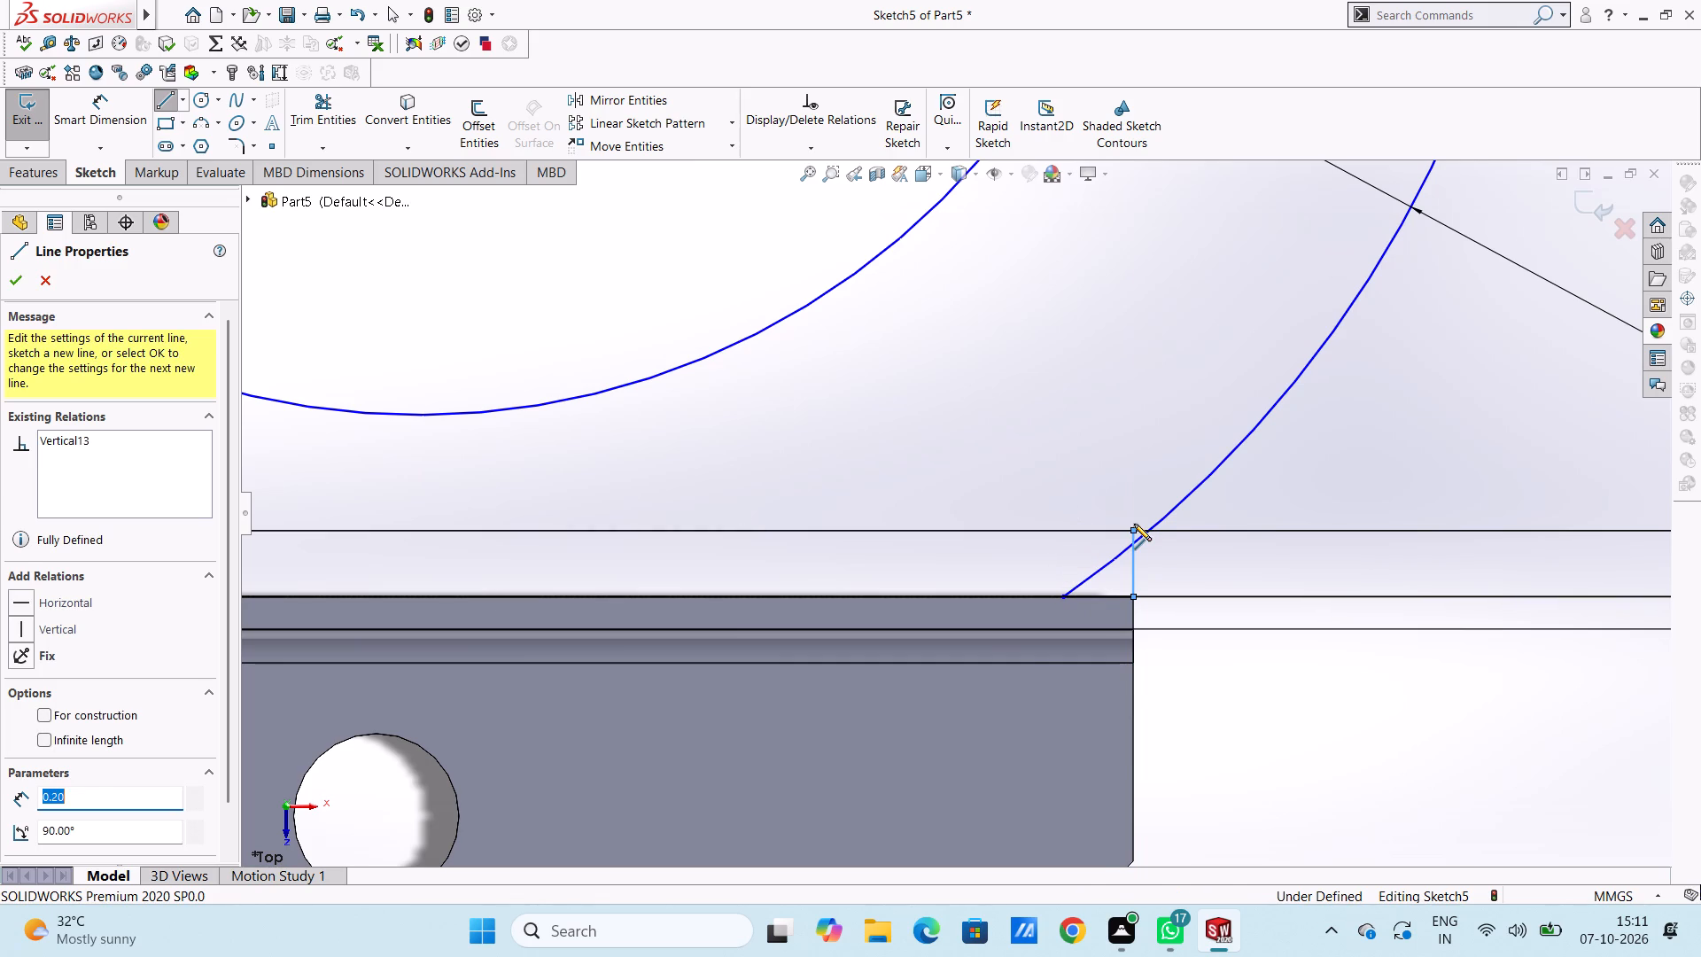
key("Escape")
key("Escape")
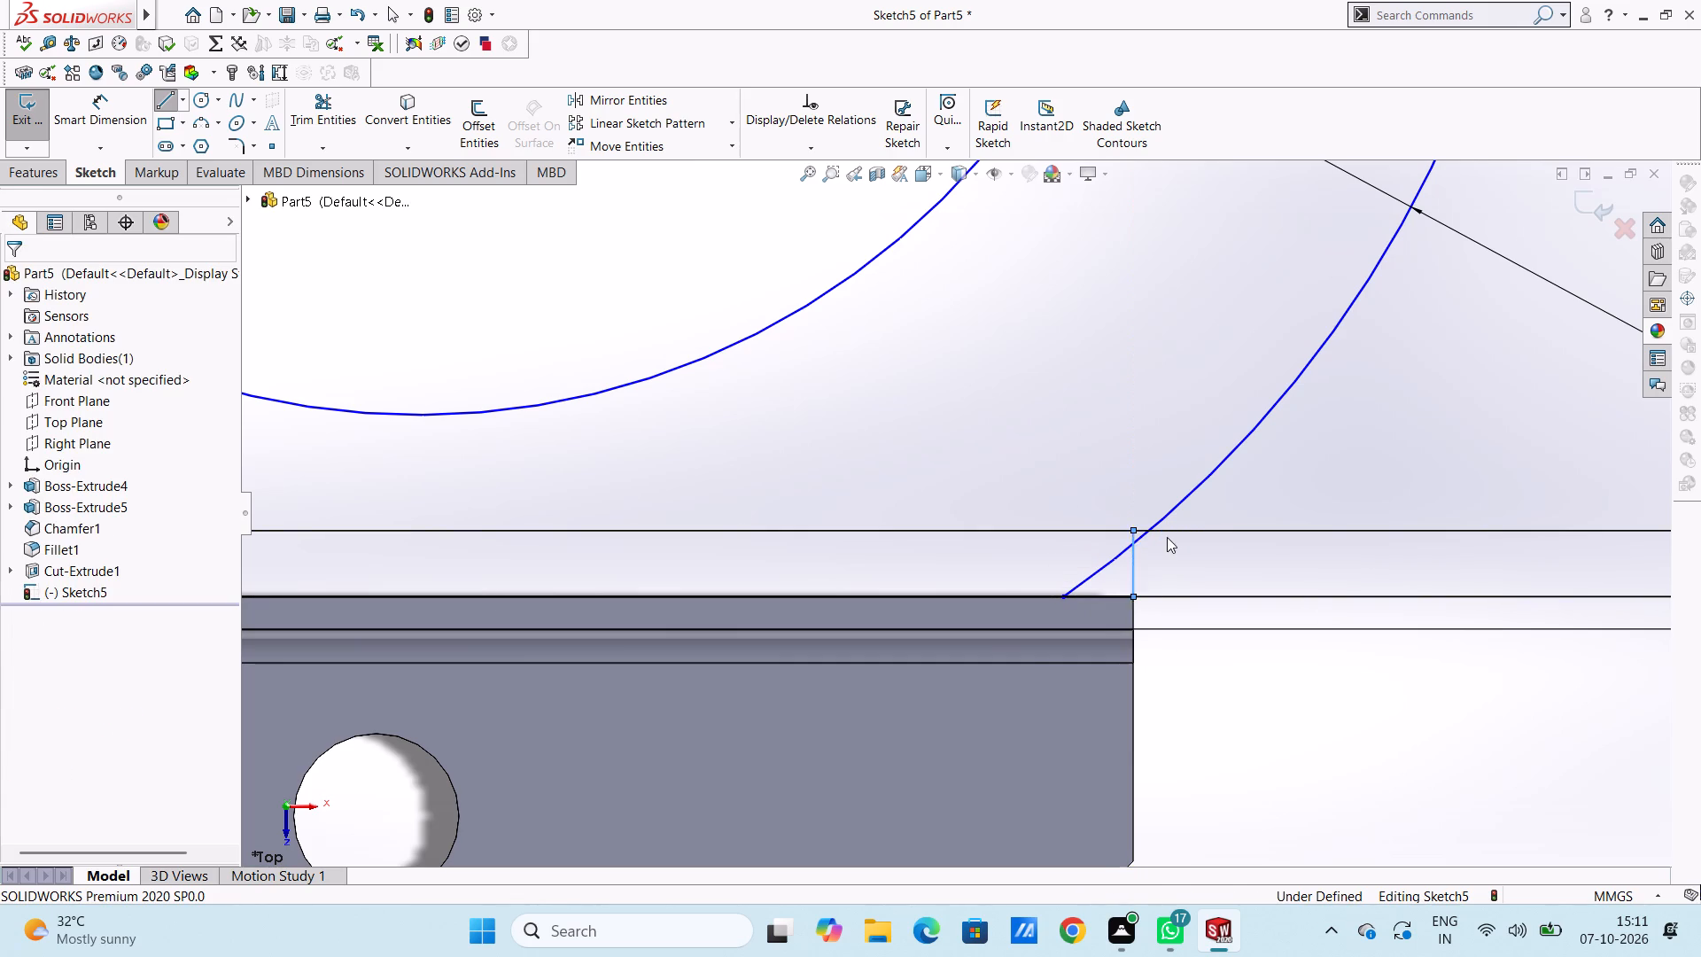
key("Escape")
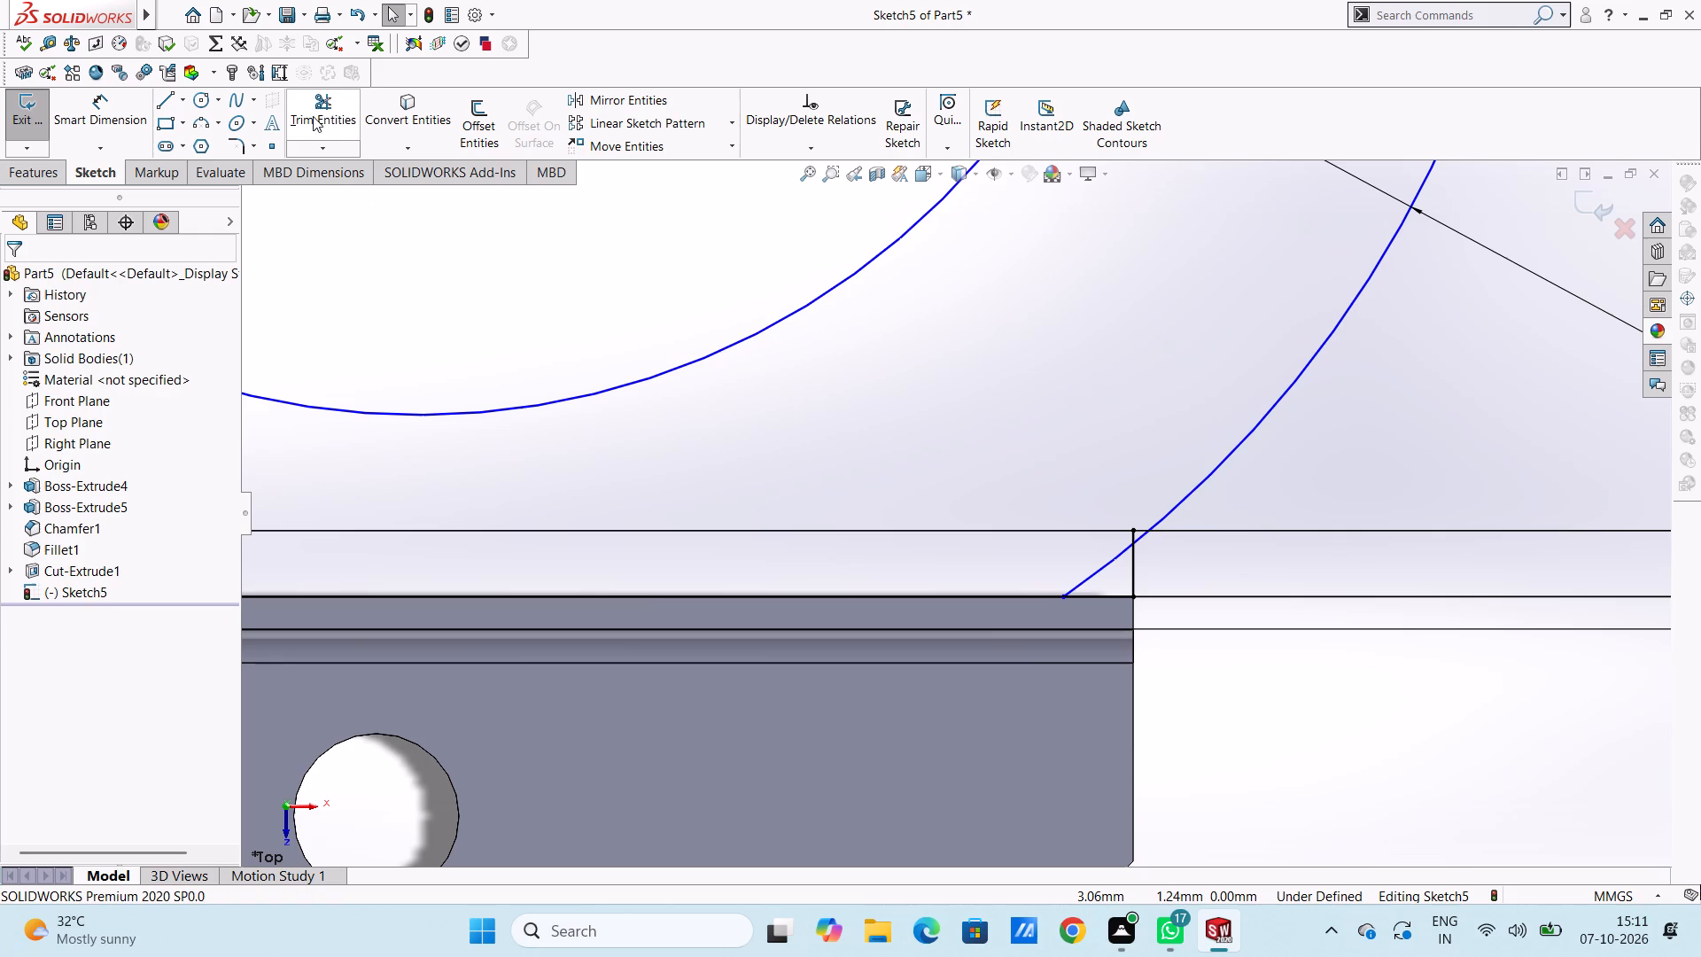
Trim the right outer circle's arc inside the short vertical line and the part of that line above the arc.
left_click(318, 105)
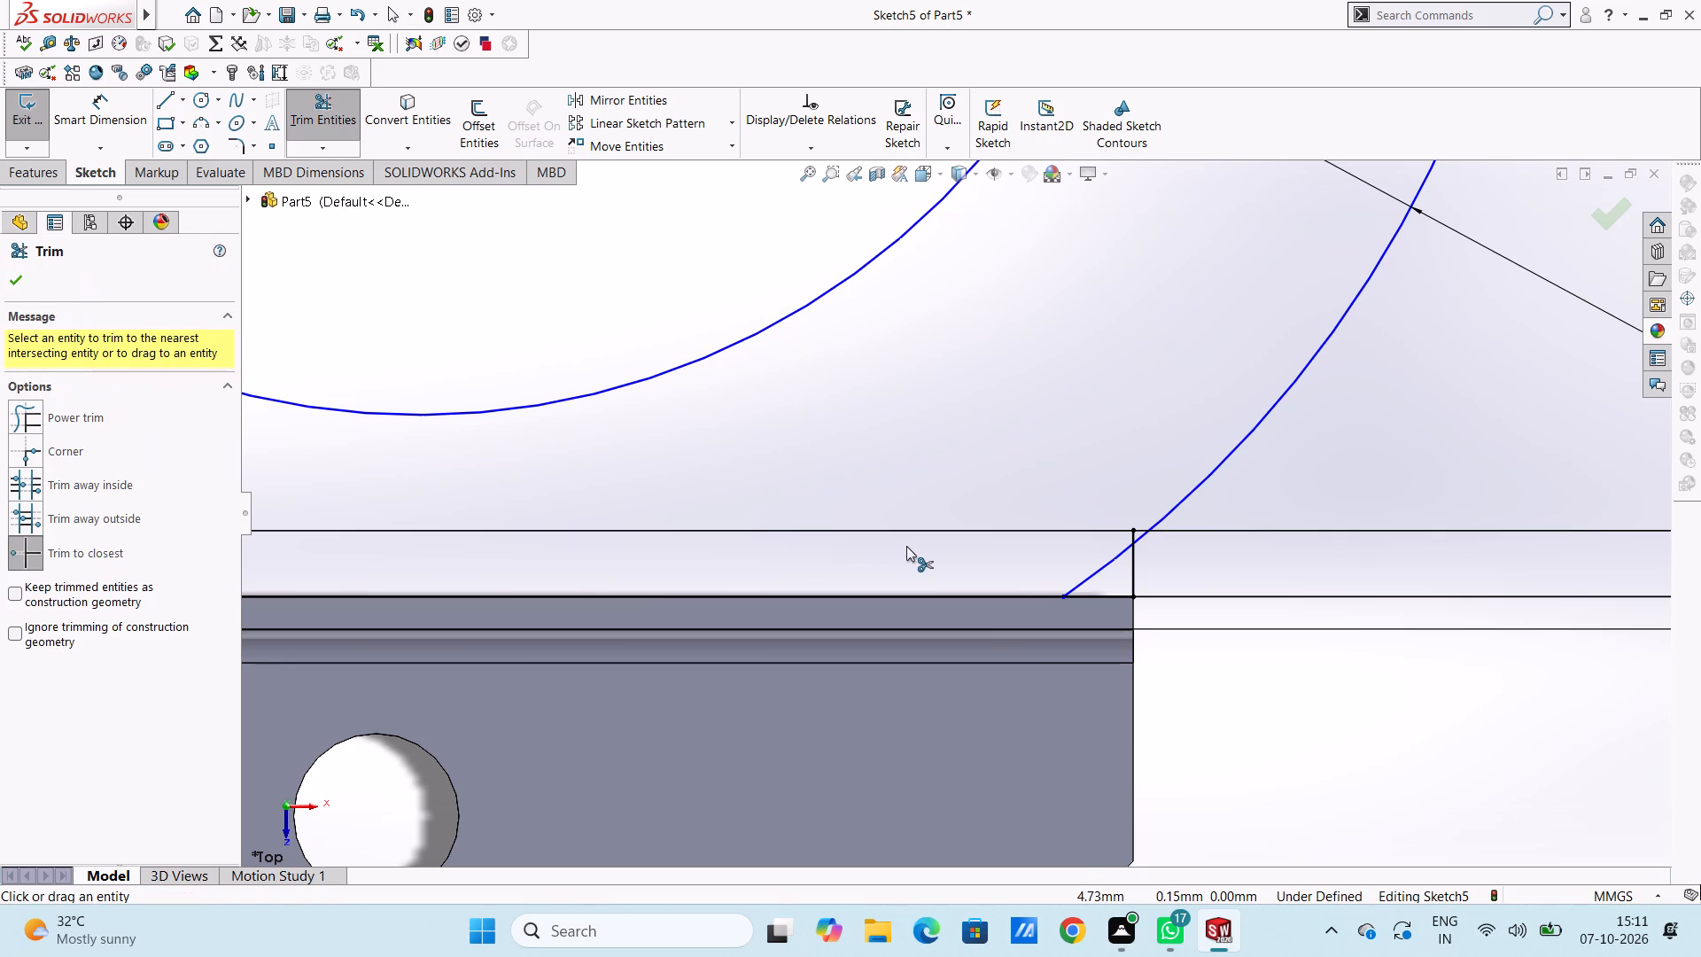
scroll(1093, 572, "down", 3)
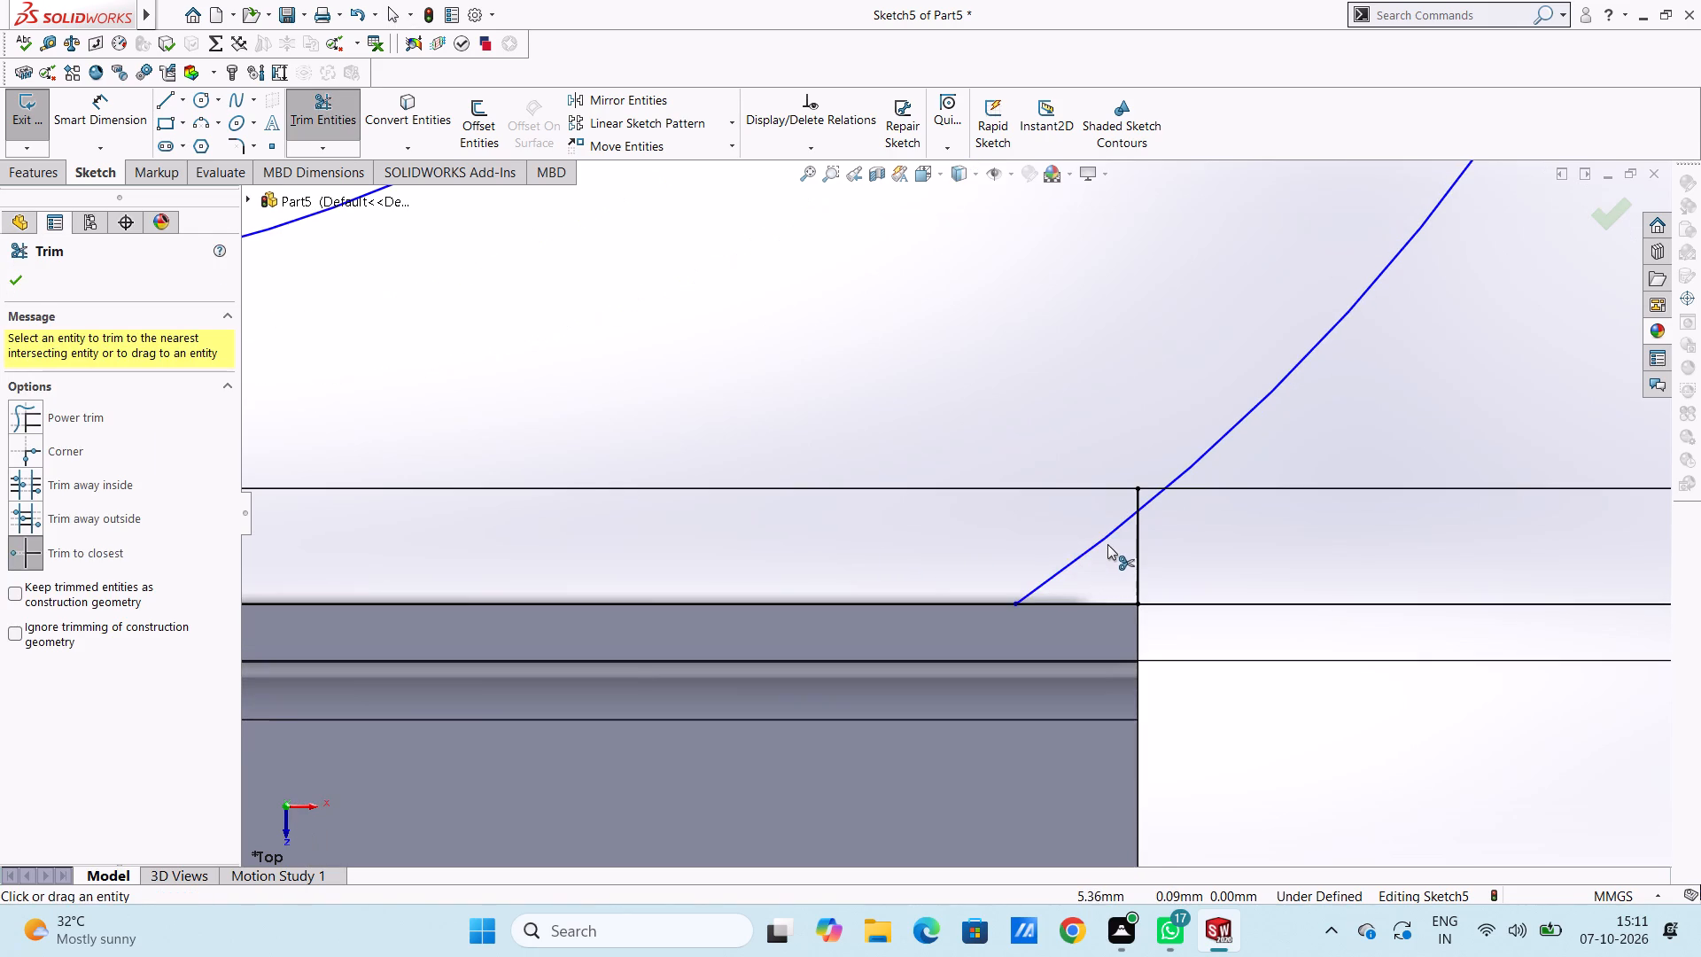
left_click(1108, 538)
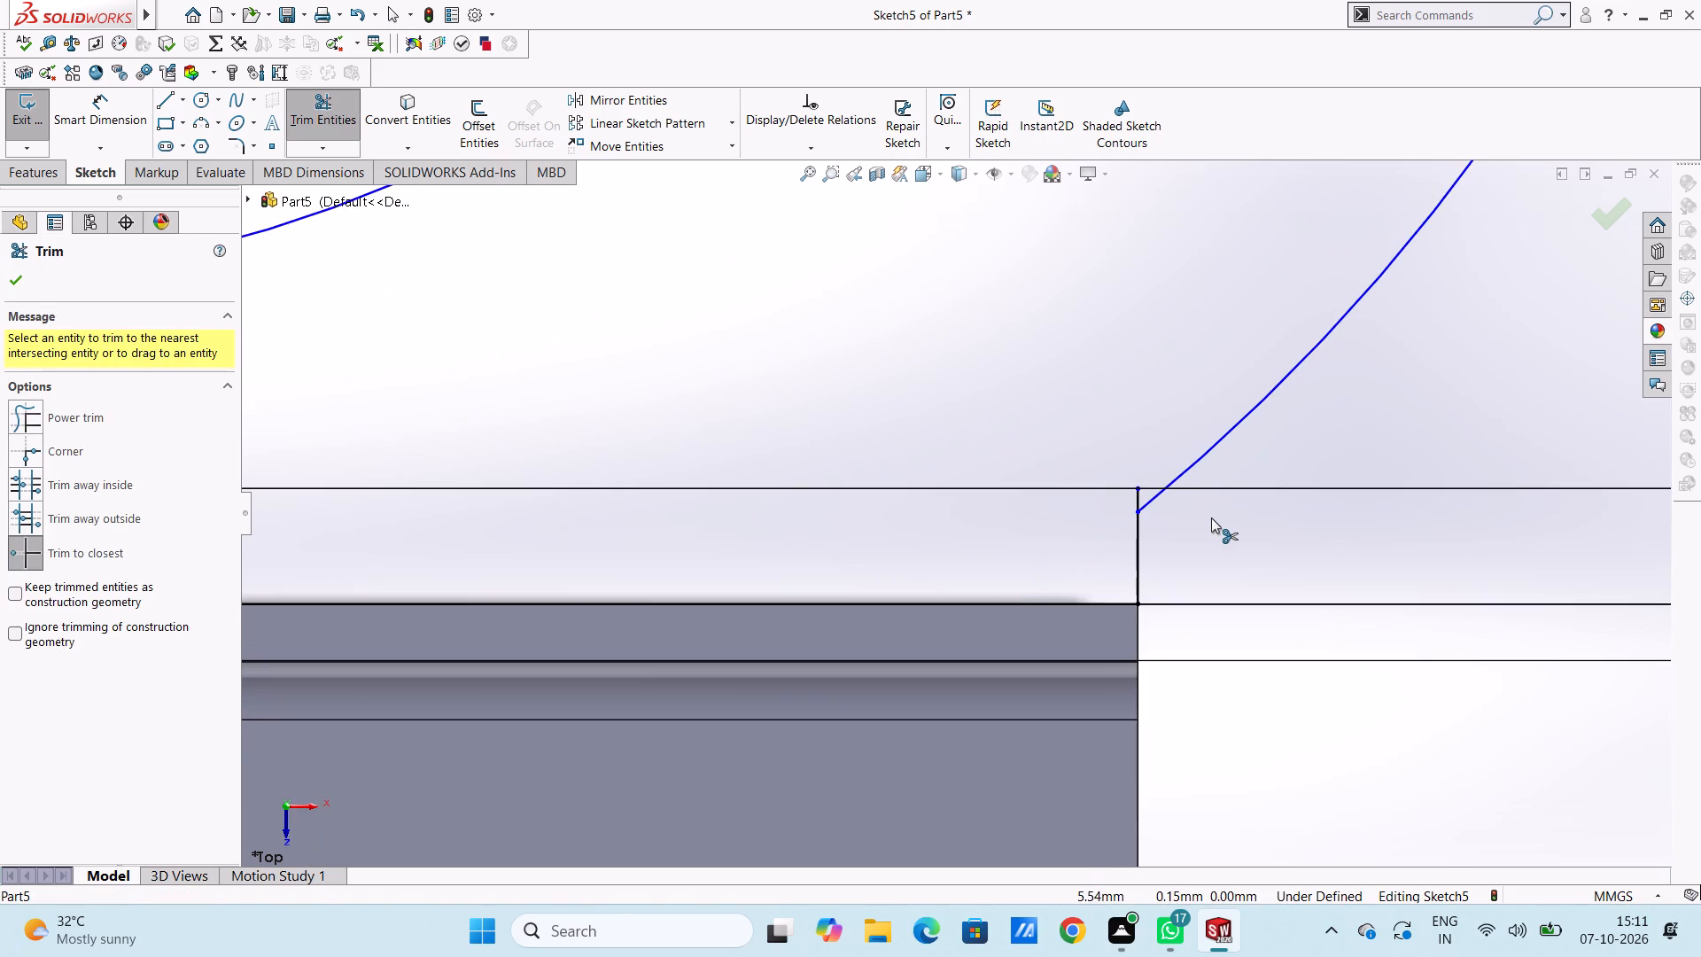
scroll(1211, 517, "up", 9)
scroll(1031, 438, "up", 3)
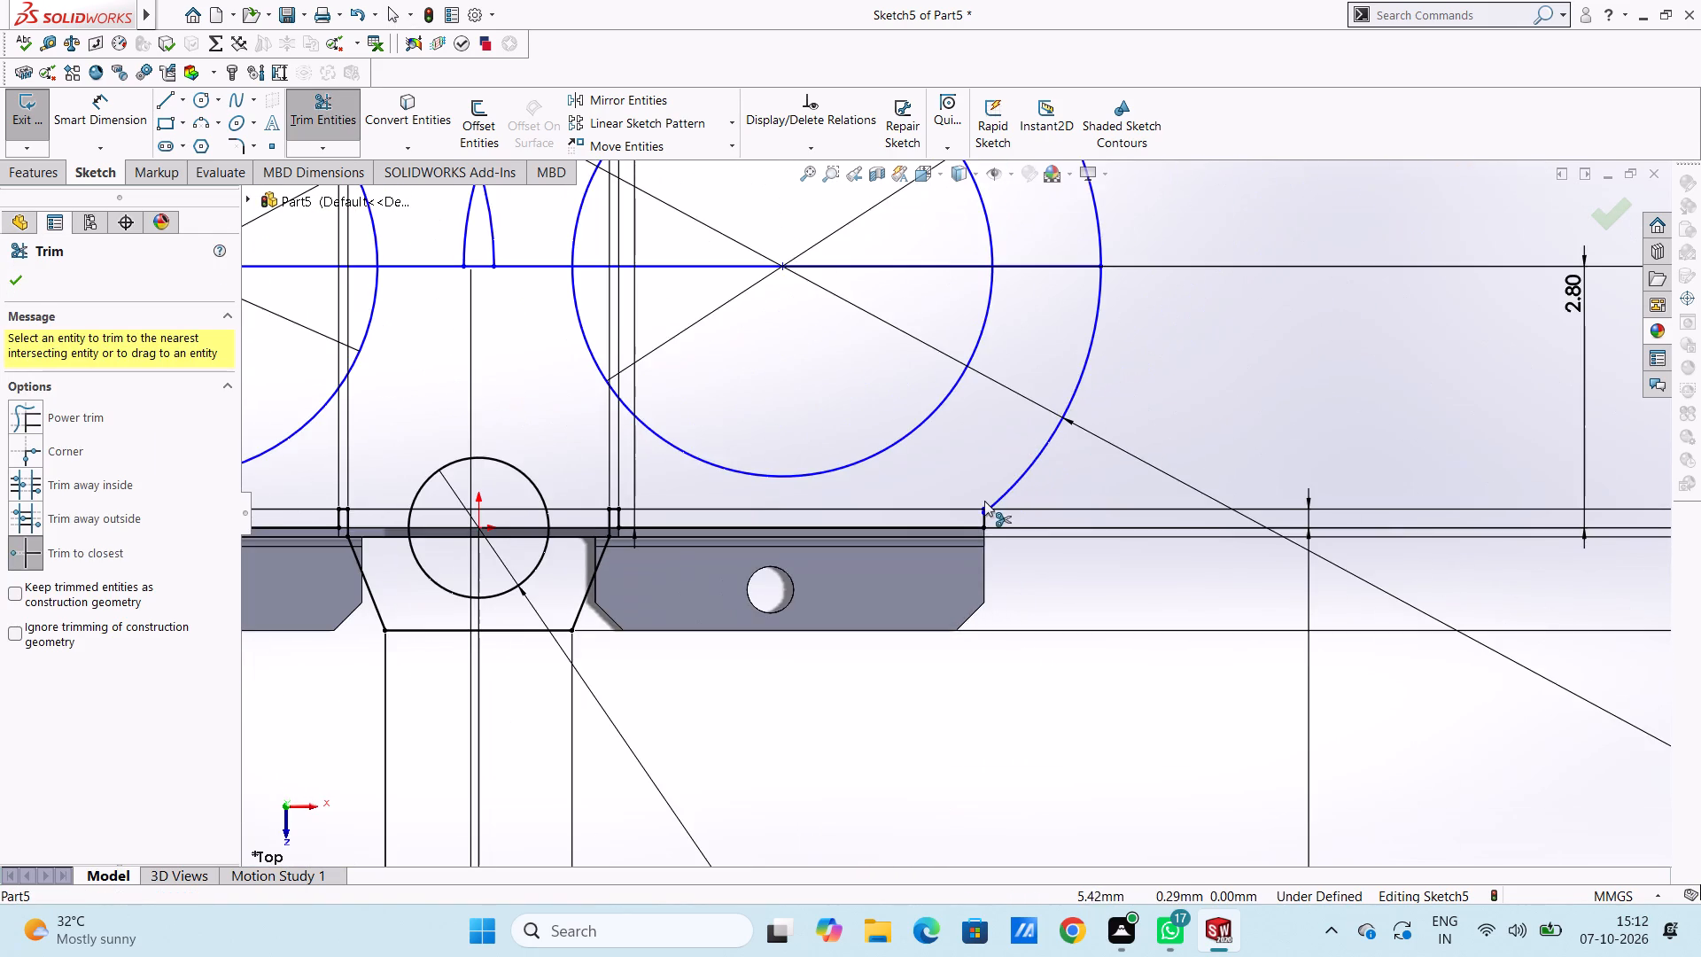
scroll(984, 502, "down", 18)
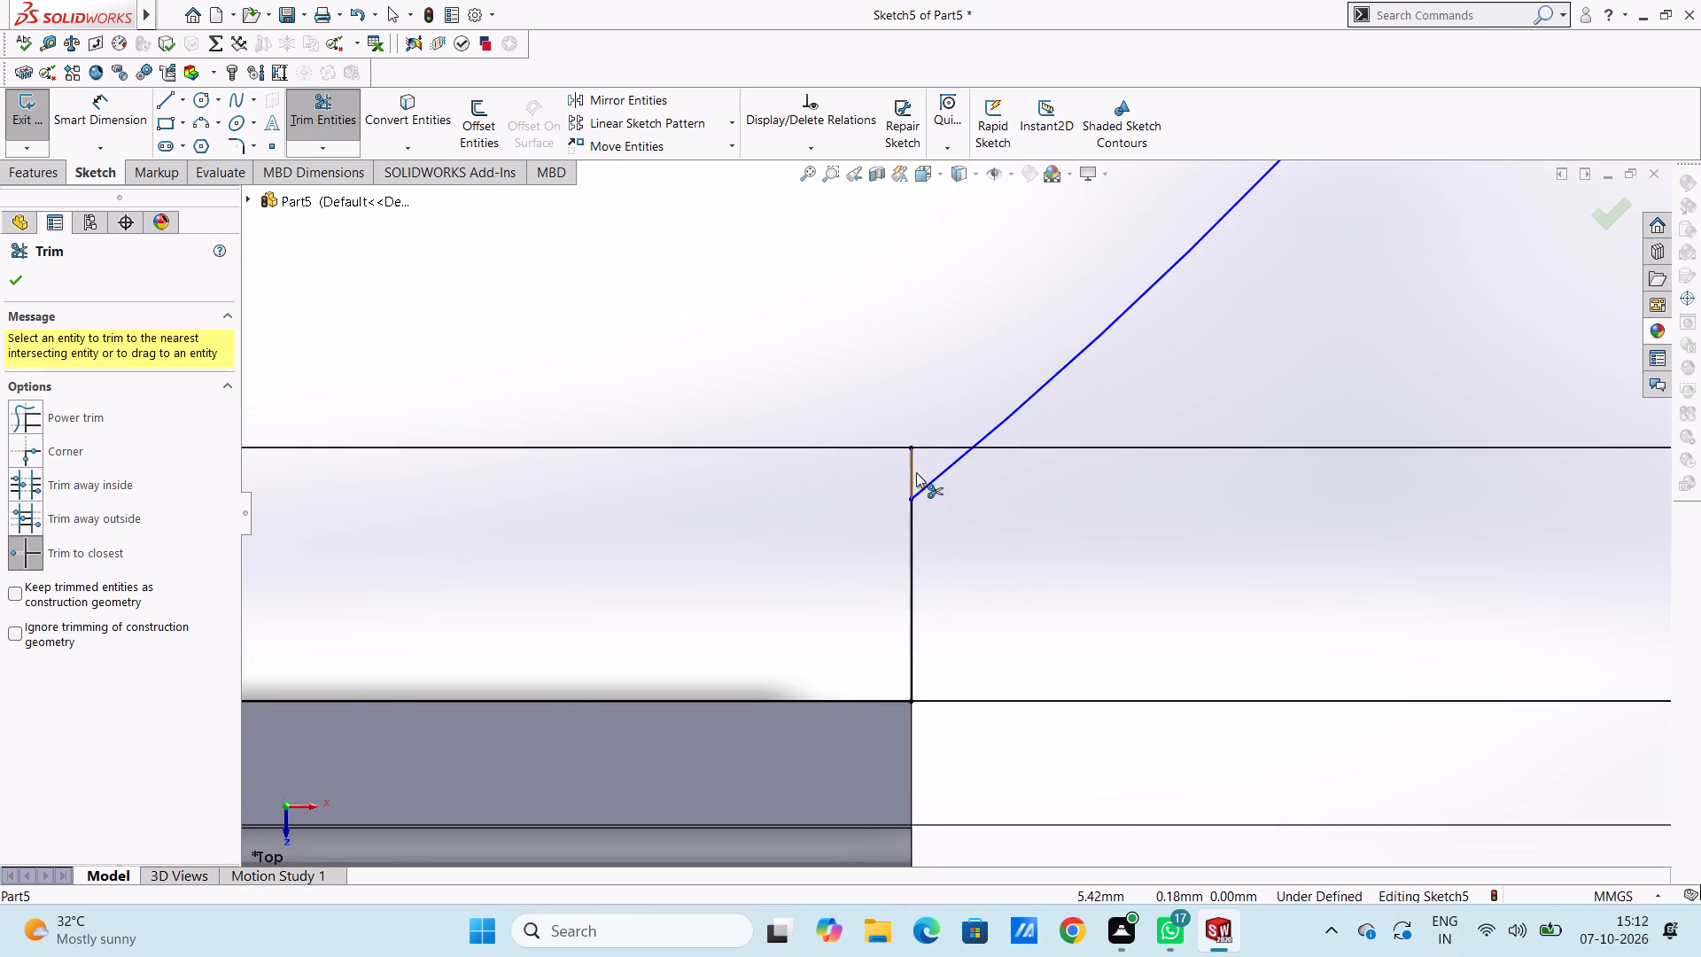
left_click(913, 470)
scroll(891, 476, "up", 17)
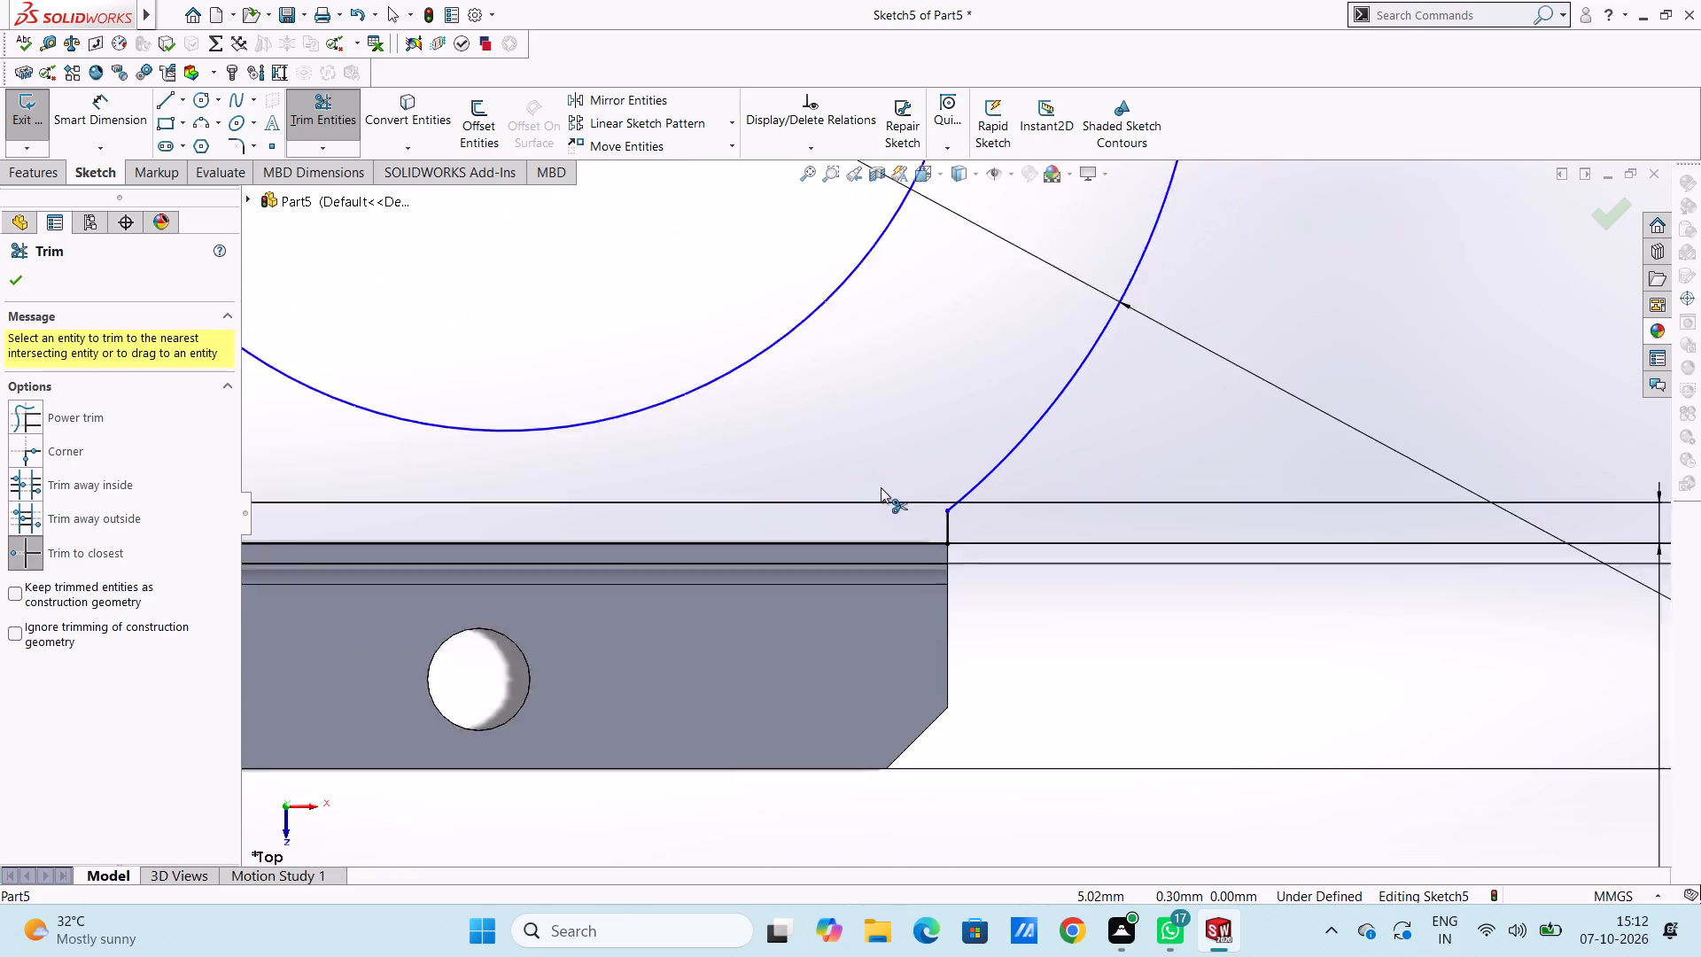
scroll(869, 487, "up", 4)
scroll(815, 591, "down", 3)
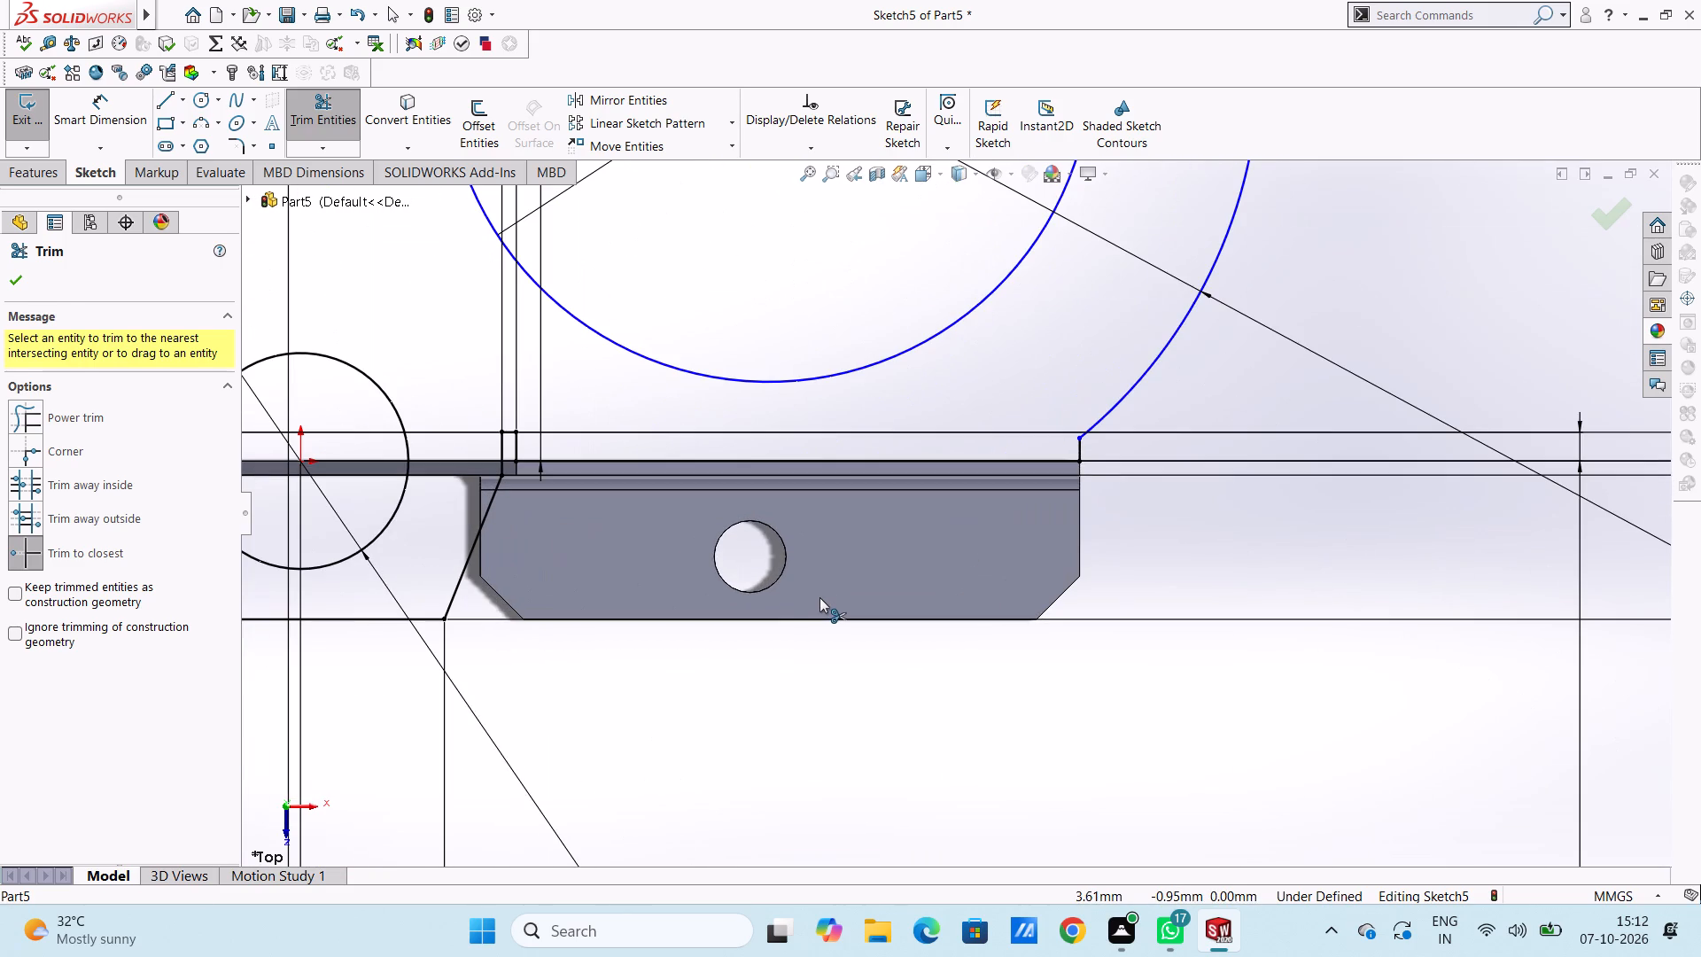
key("Escape")
key("Escape")
Dimension the length of the short vertical line at the right flange's outer corner, placing the text clear of the sketch.
left_click(115, 110)
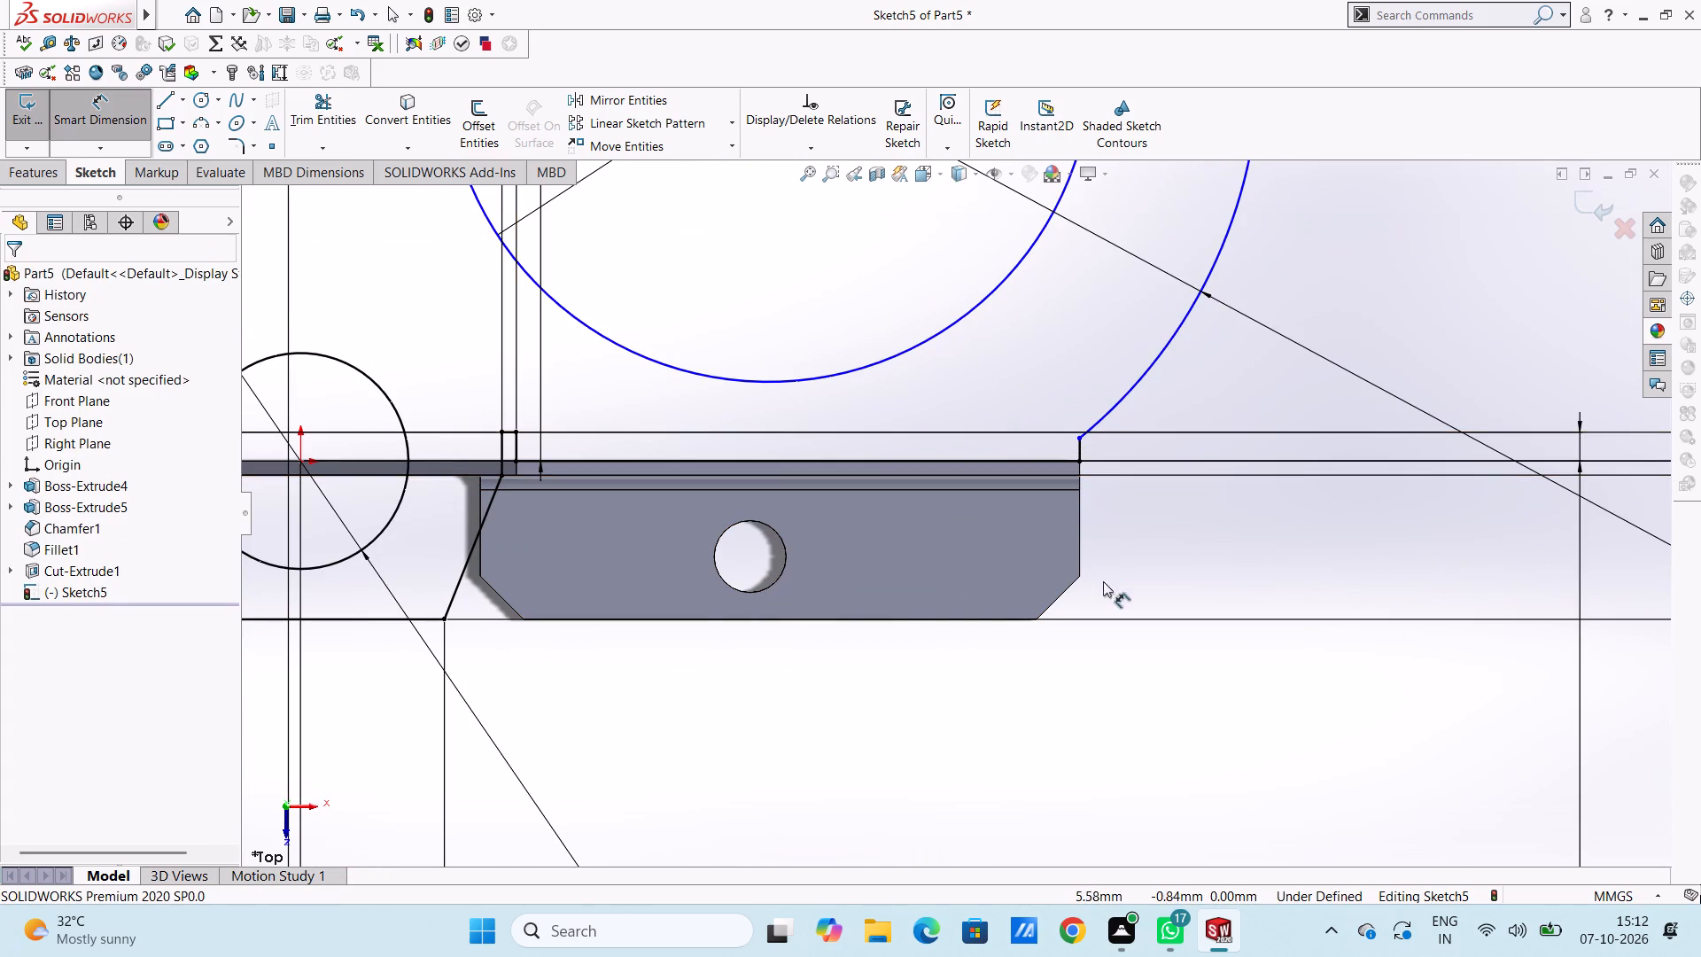
left_click(1082, 447)
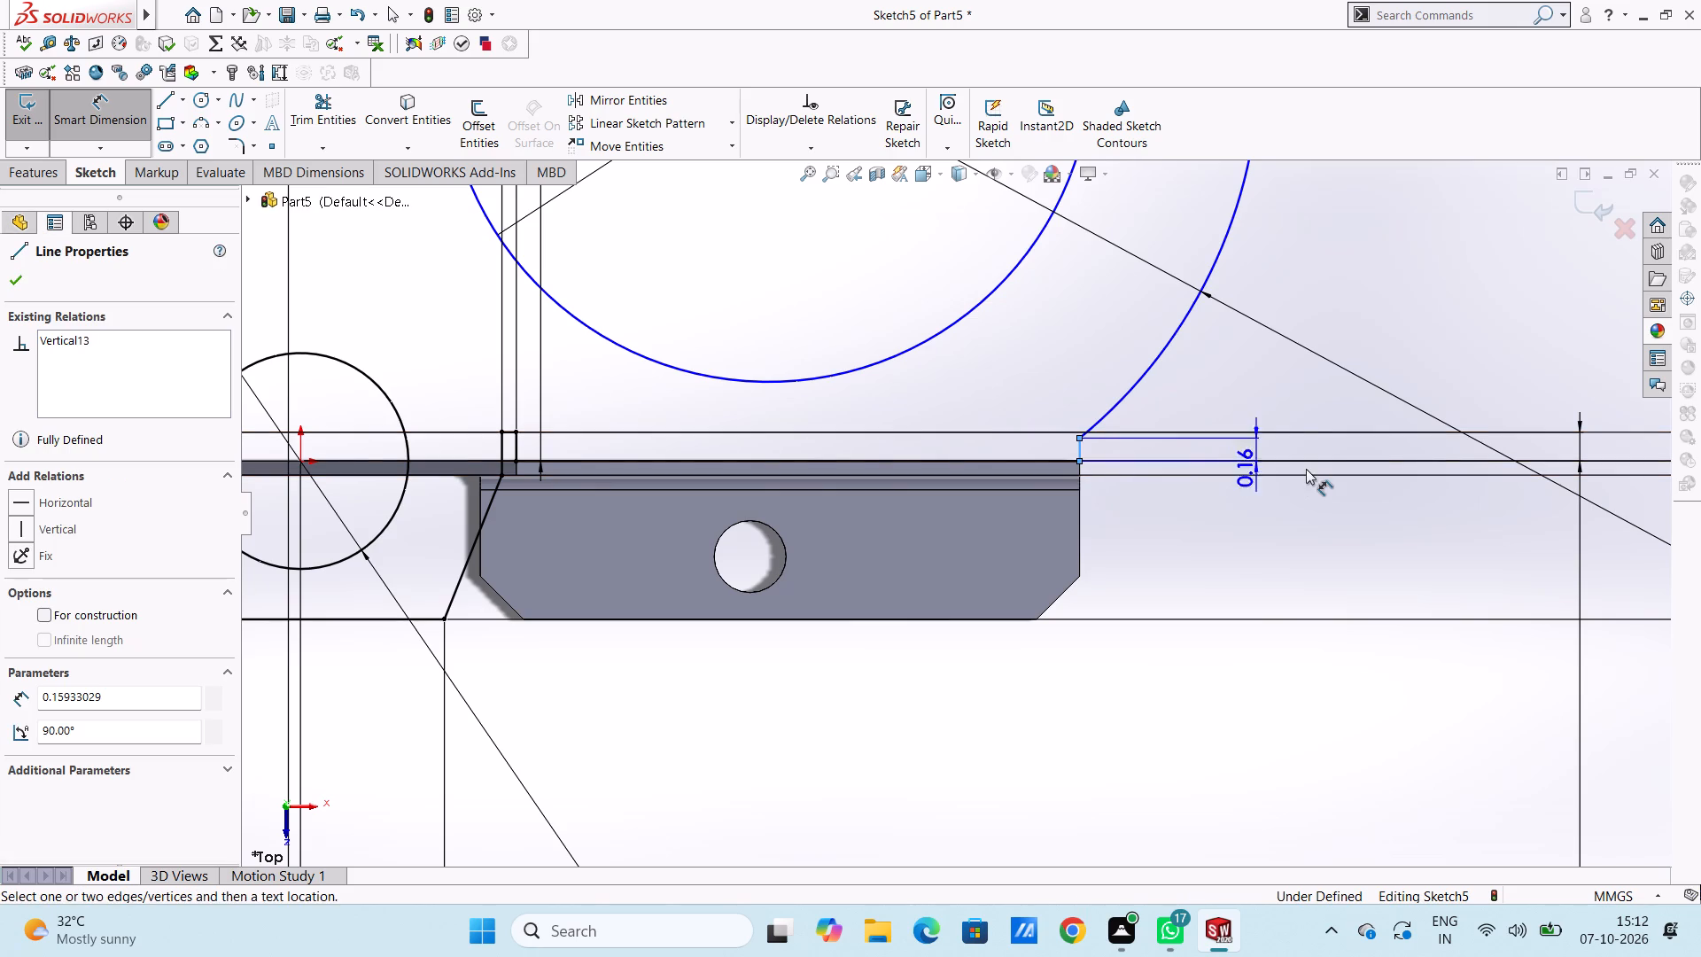
scroll(1308, 469, "up", 5)
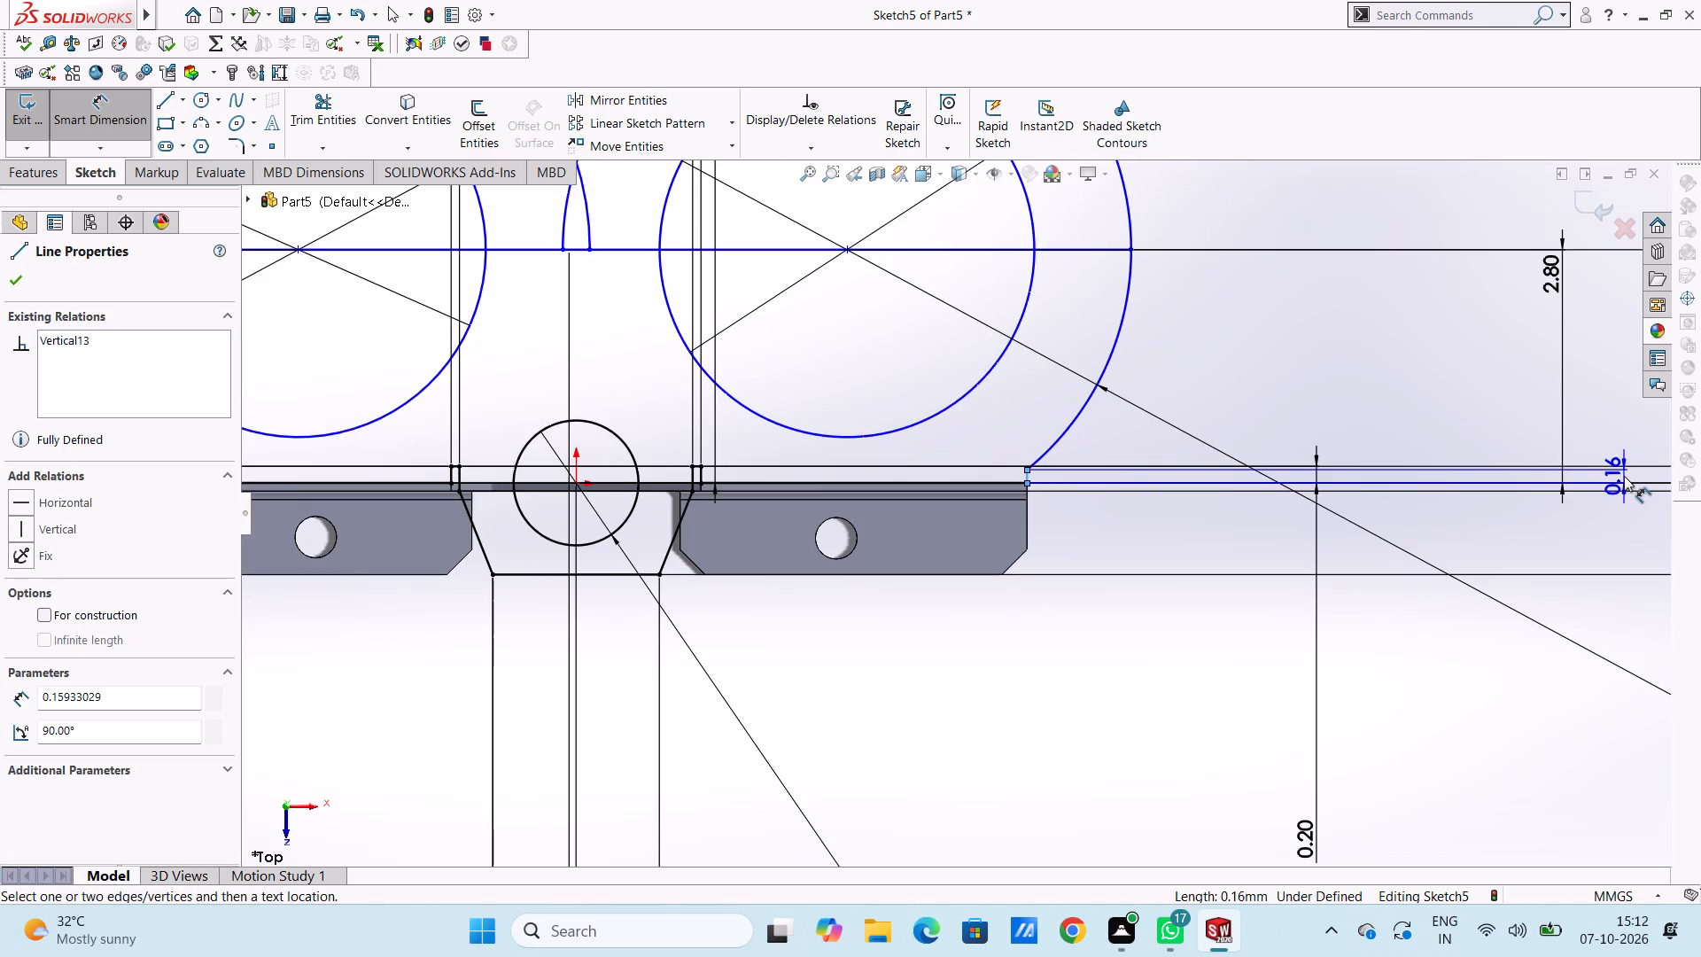
left_click(1624, 745)
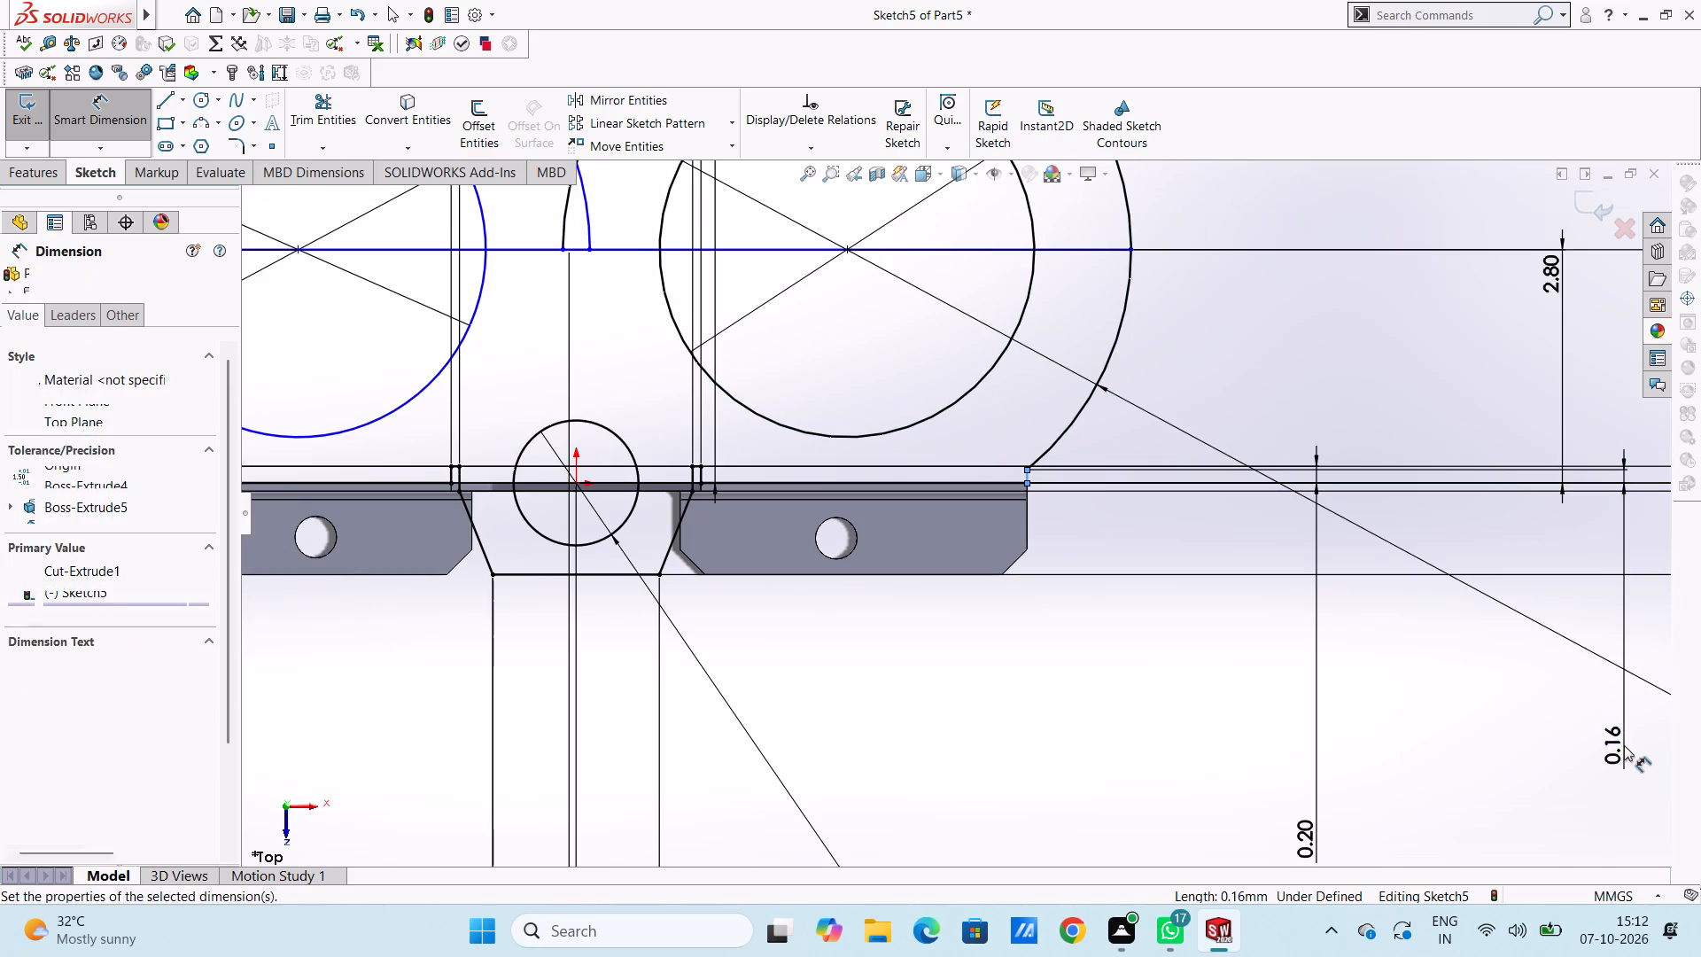
left_click(1542, 714)
left_click(1197, 691)
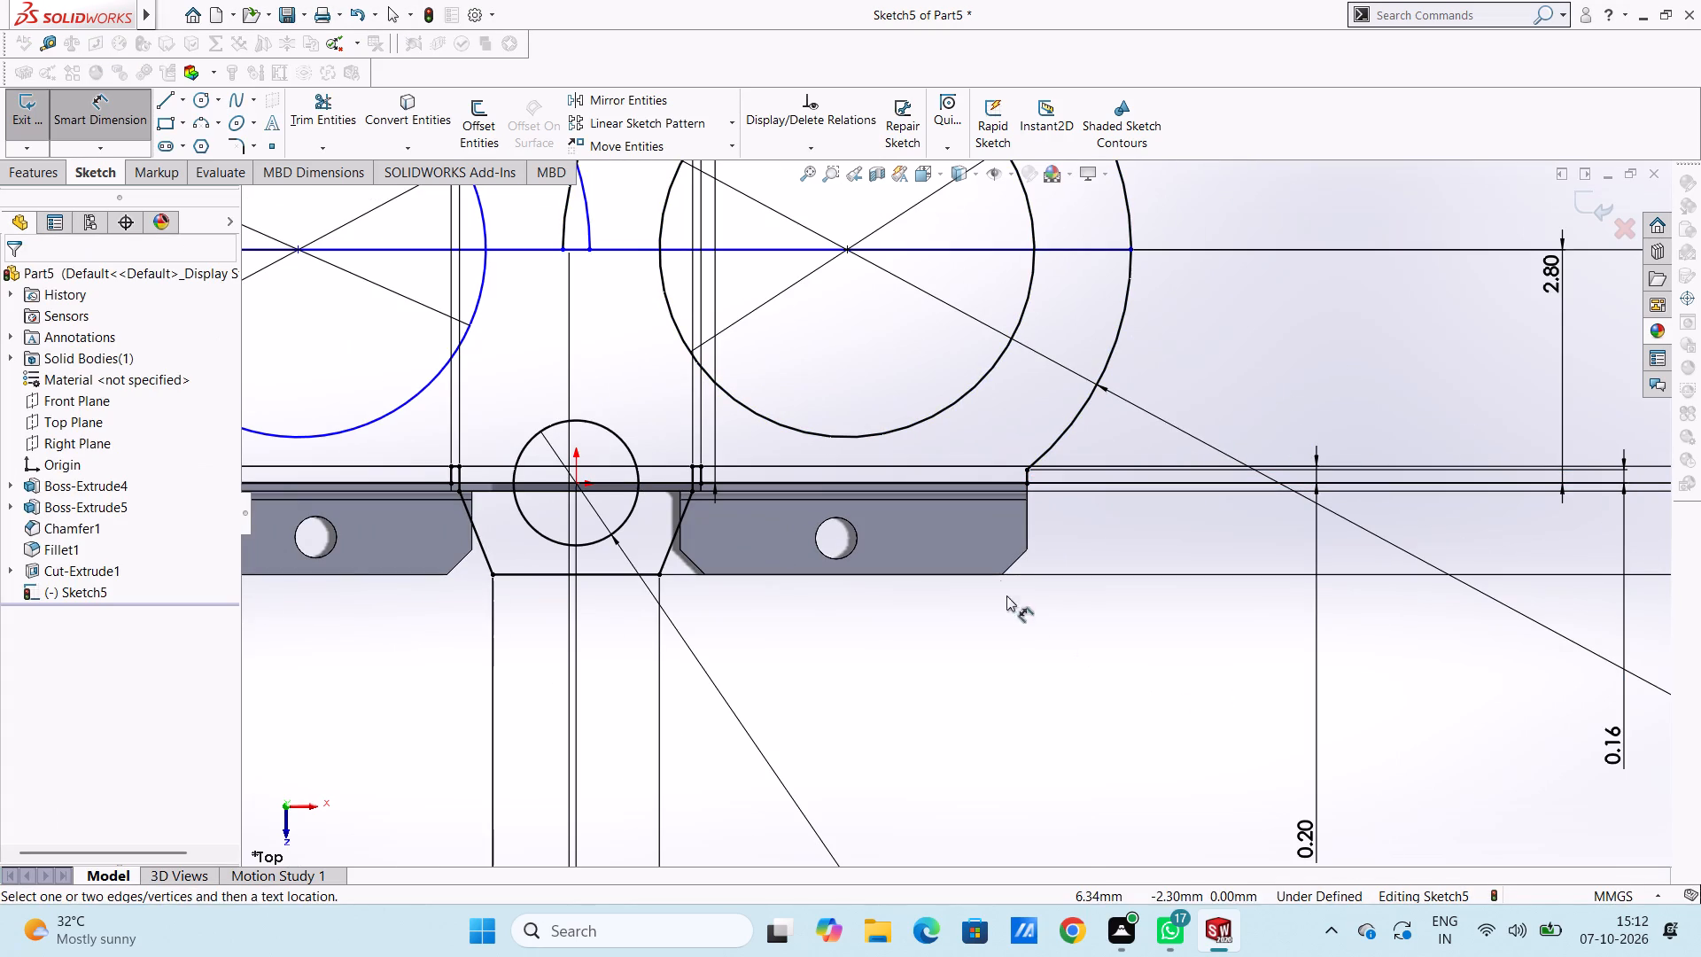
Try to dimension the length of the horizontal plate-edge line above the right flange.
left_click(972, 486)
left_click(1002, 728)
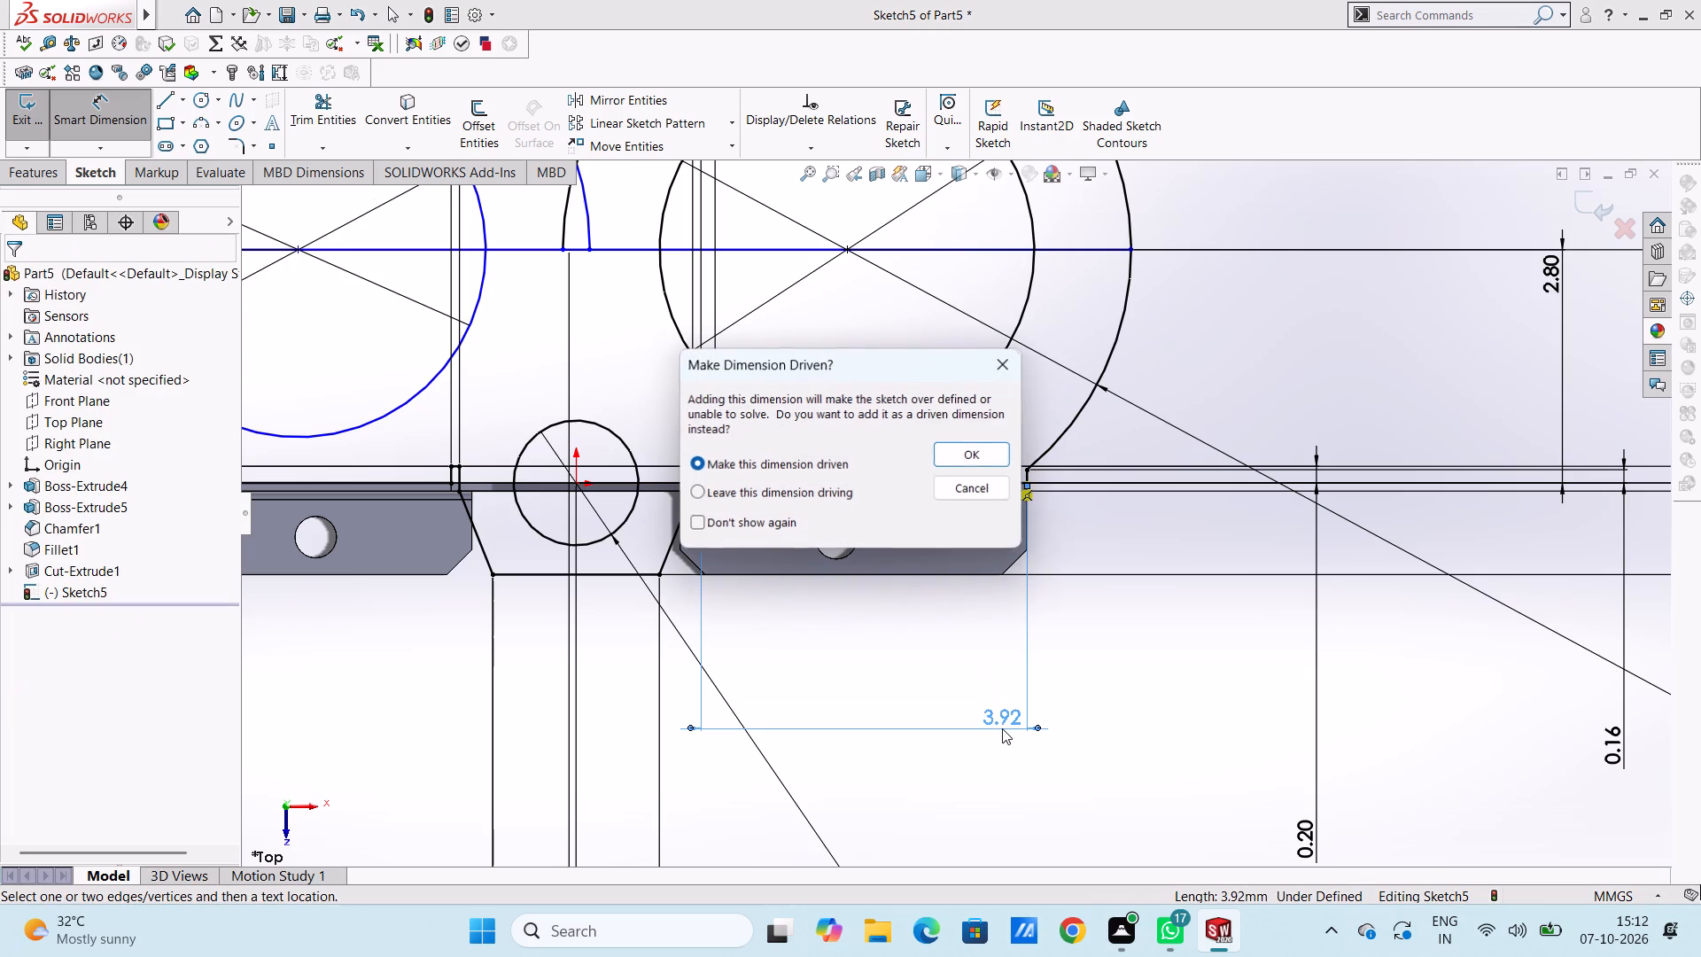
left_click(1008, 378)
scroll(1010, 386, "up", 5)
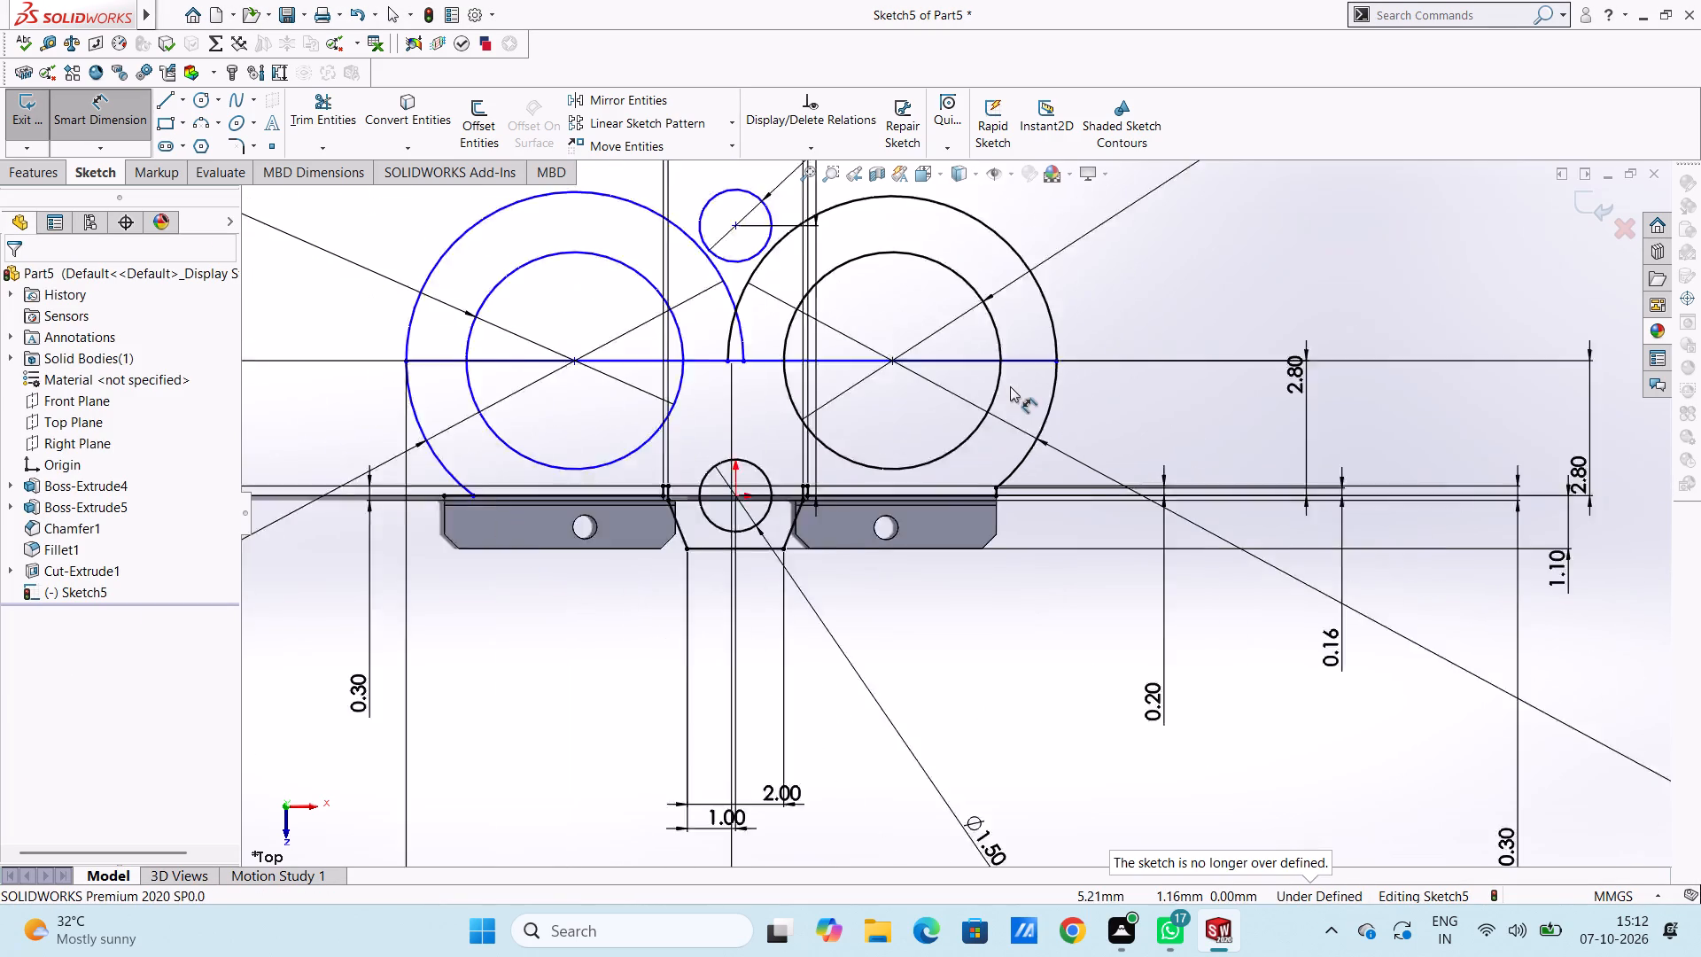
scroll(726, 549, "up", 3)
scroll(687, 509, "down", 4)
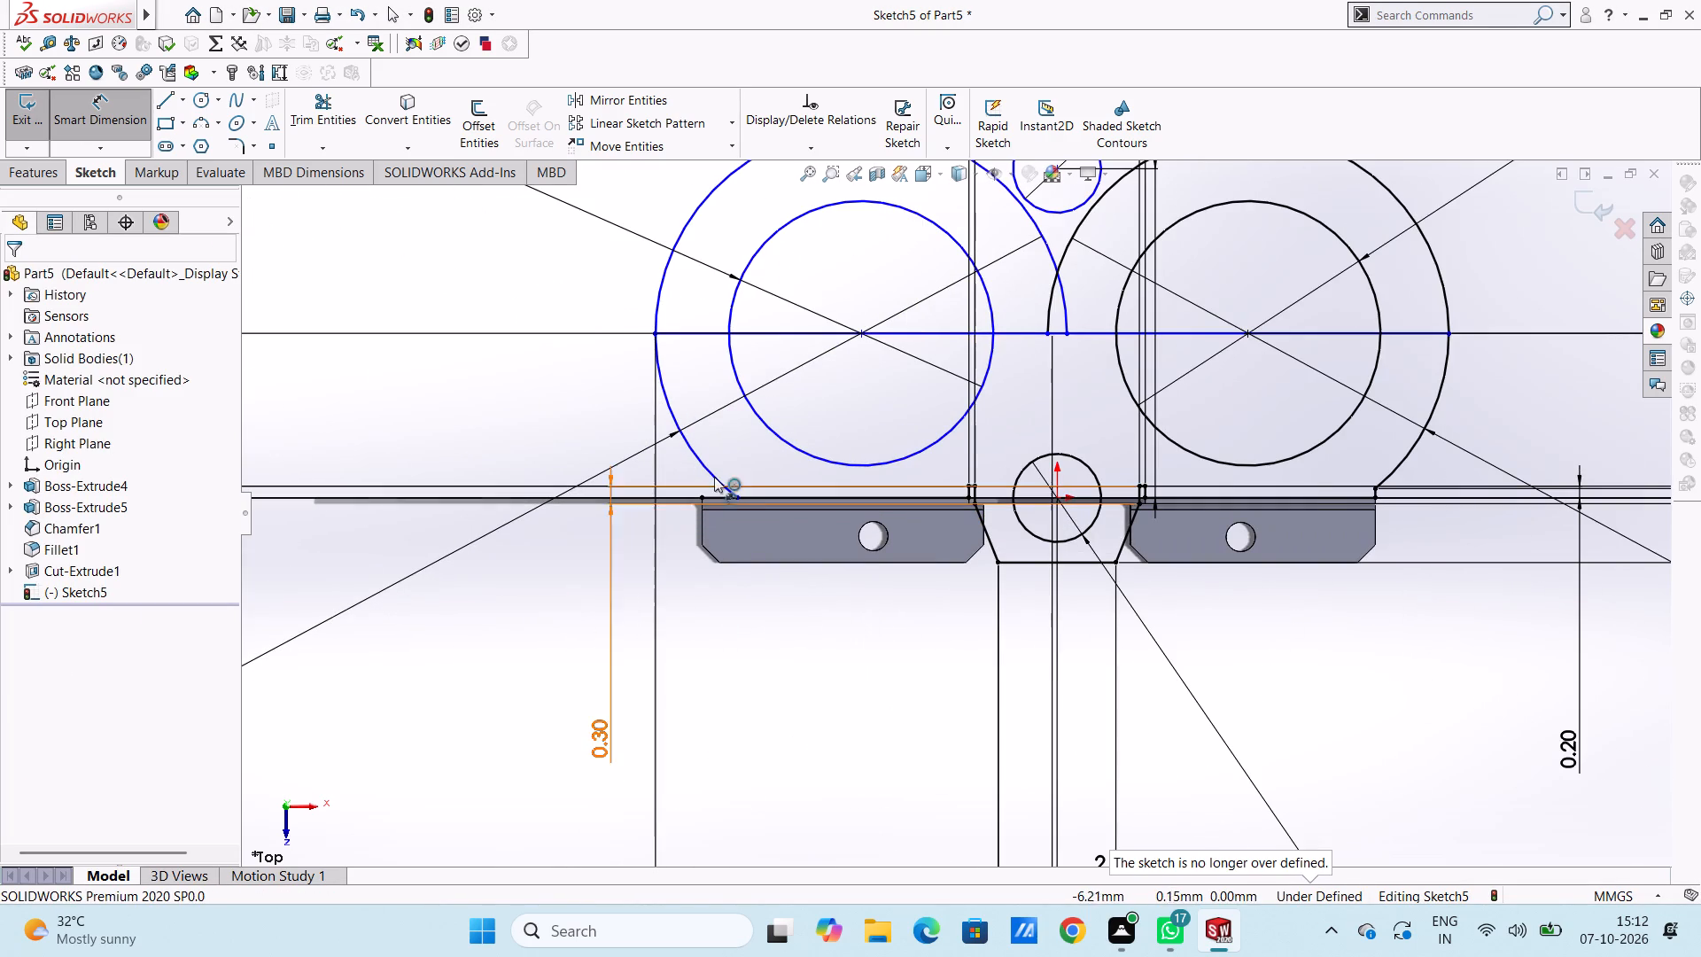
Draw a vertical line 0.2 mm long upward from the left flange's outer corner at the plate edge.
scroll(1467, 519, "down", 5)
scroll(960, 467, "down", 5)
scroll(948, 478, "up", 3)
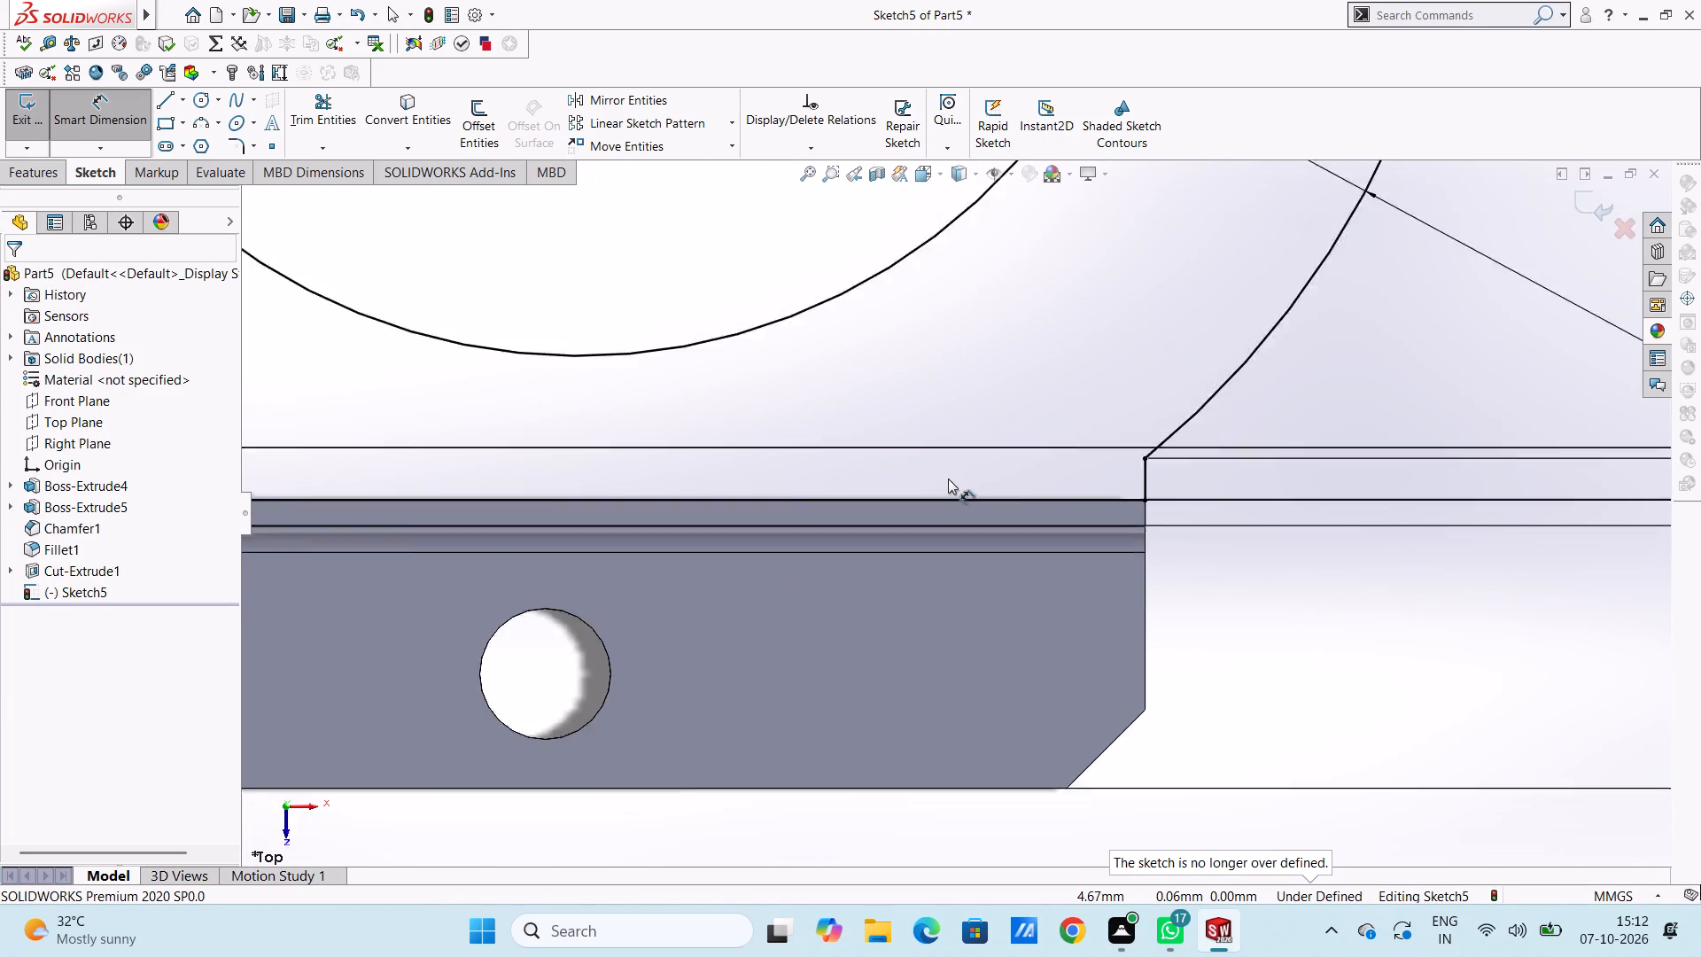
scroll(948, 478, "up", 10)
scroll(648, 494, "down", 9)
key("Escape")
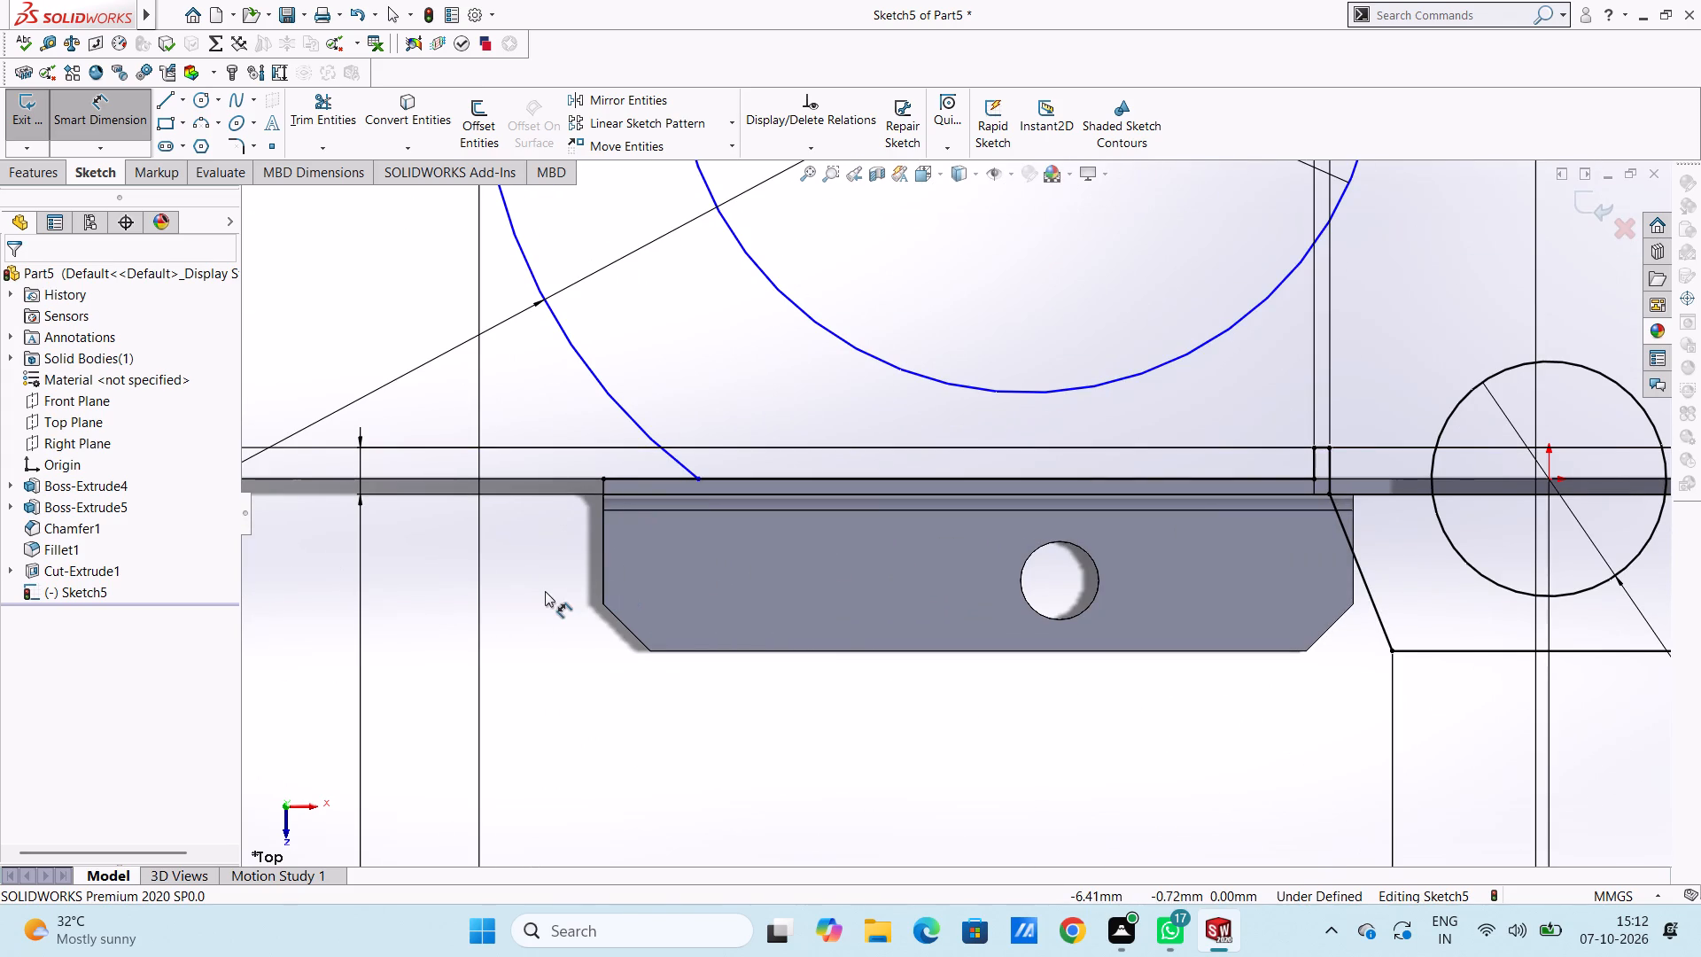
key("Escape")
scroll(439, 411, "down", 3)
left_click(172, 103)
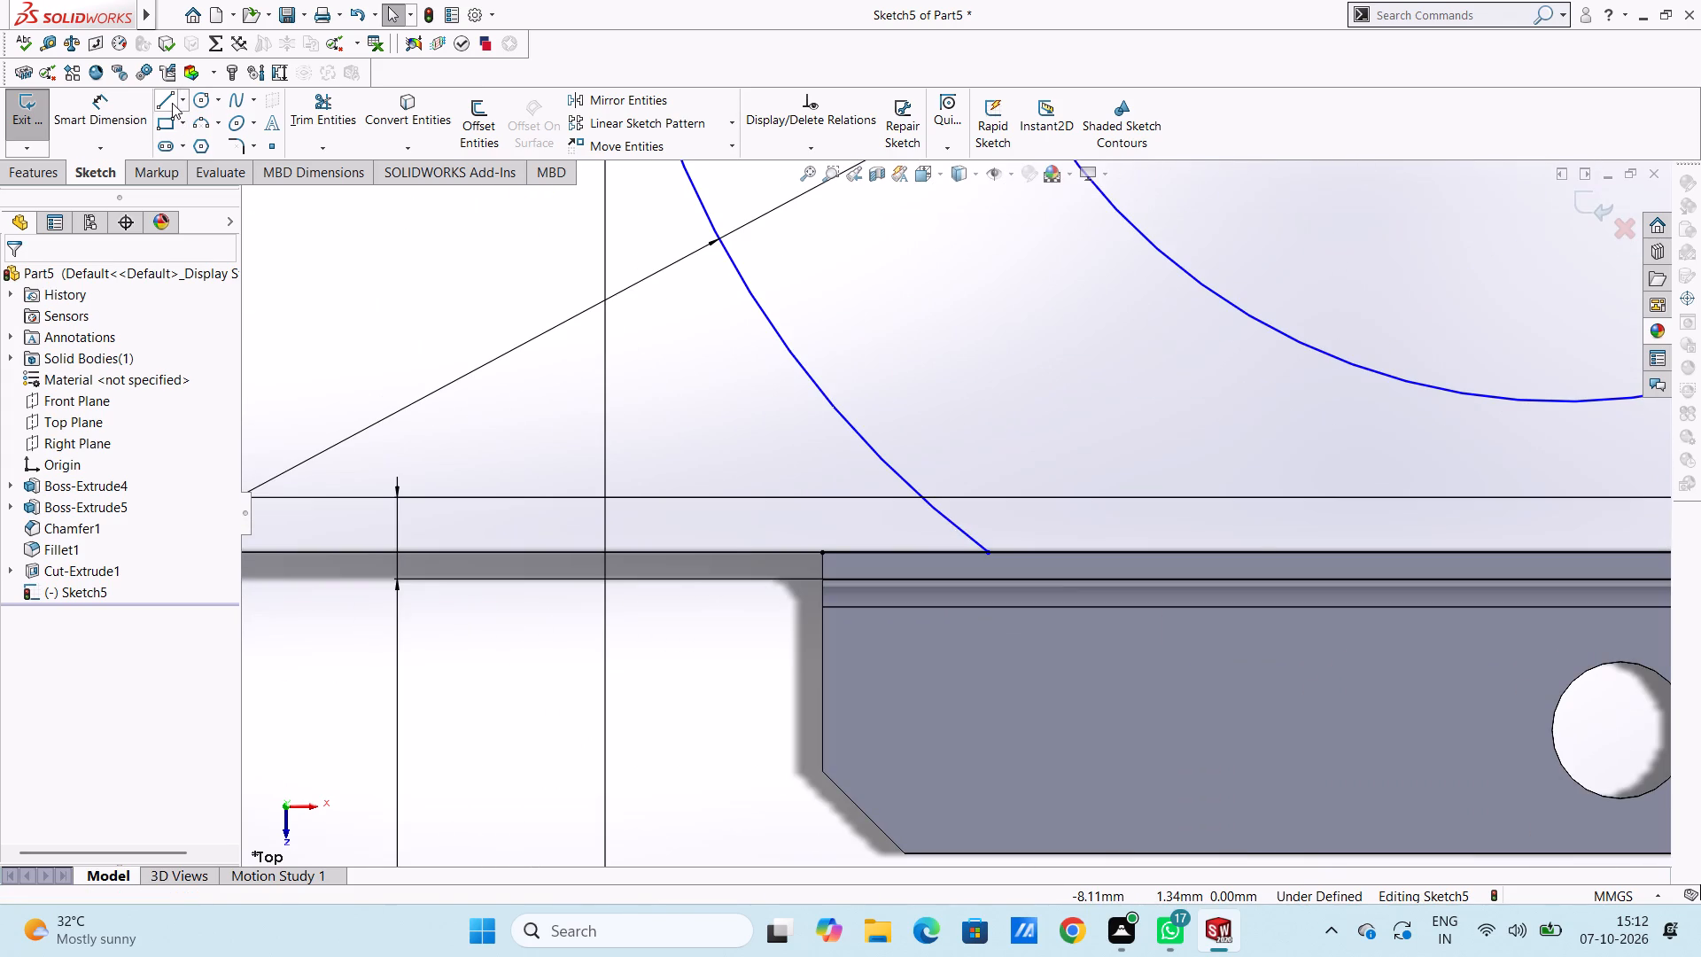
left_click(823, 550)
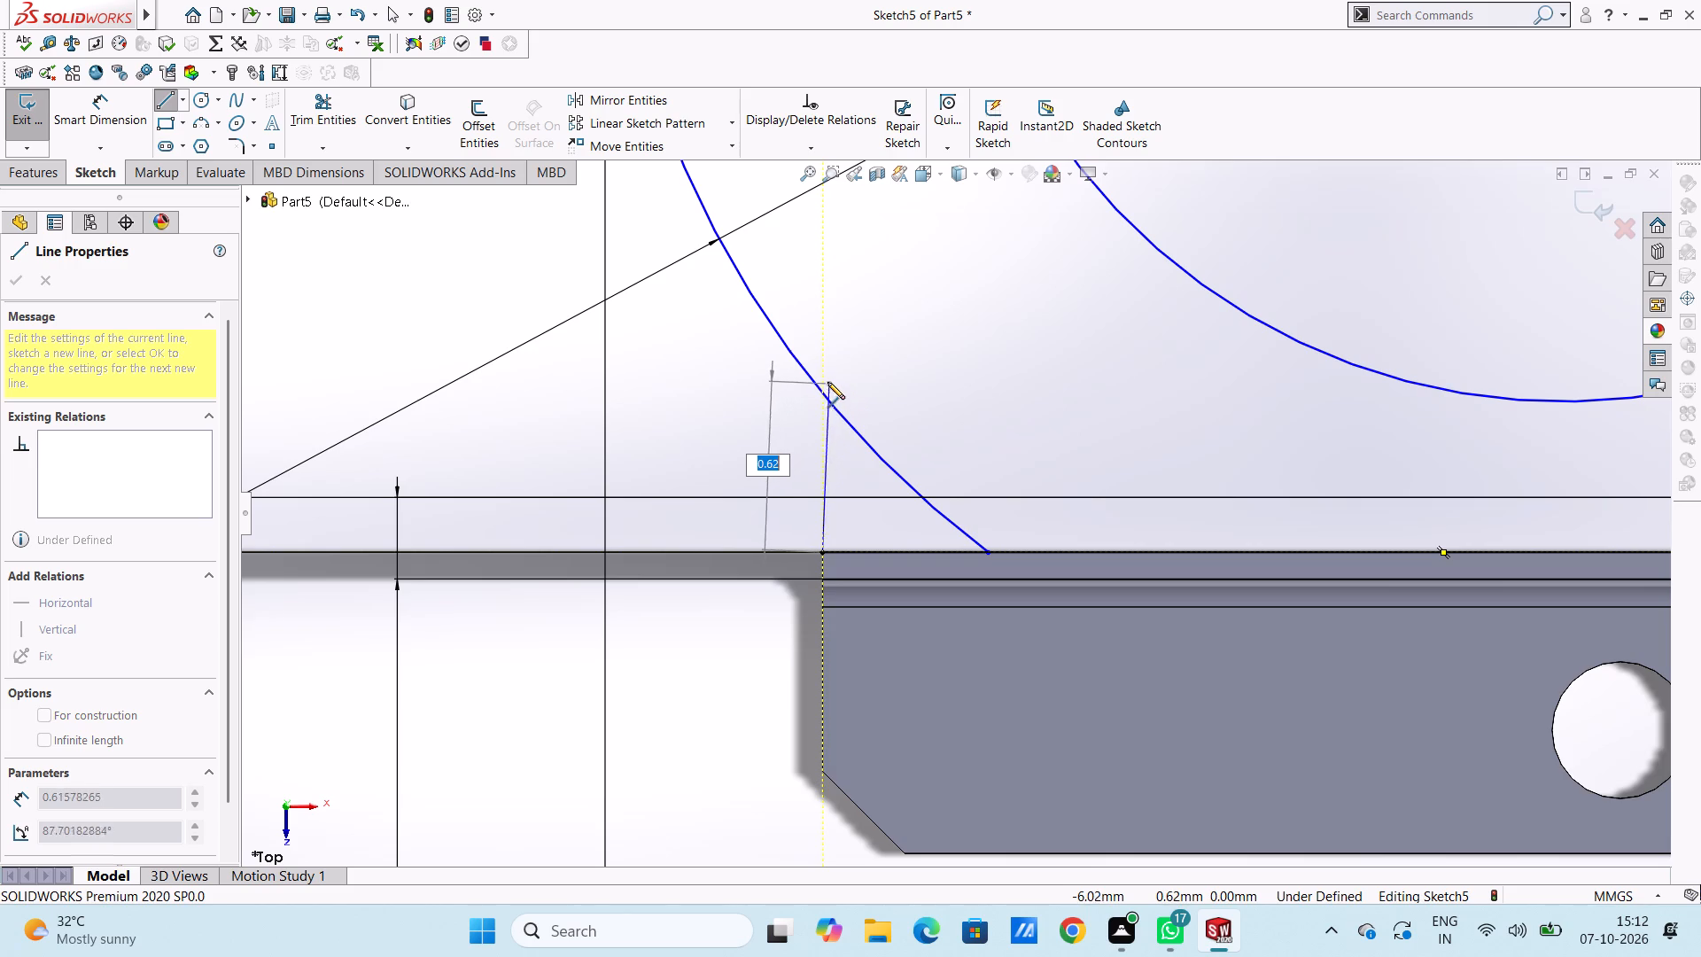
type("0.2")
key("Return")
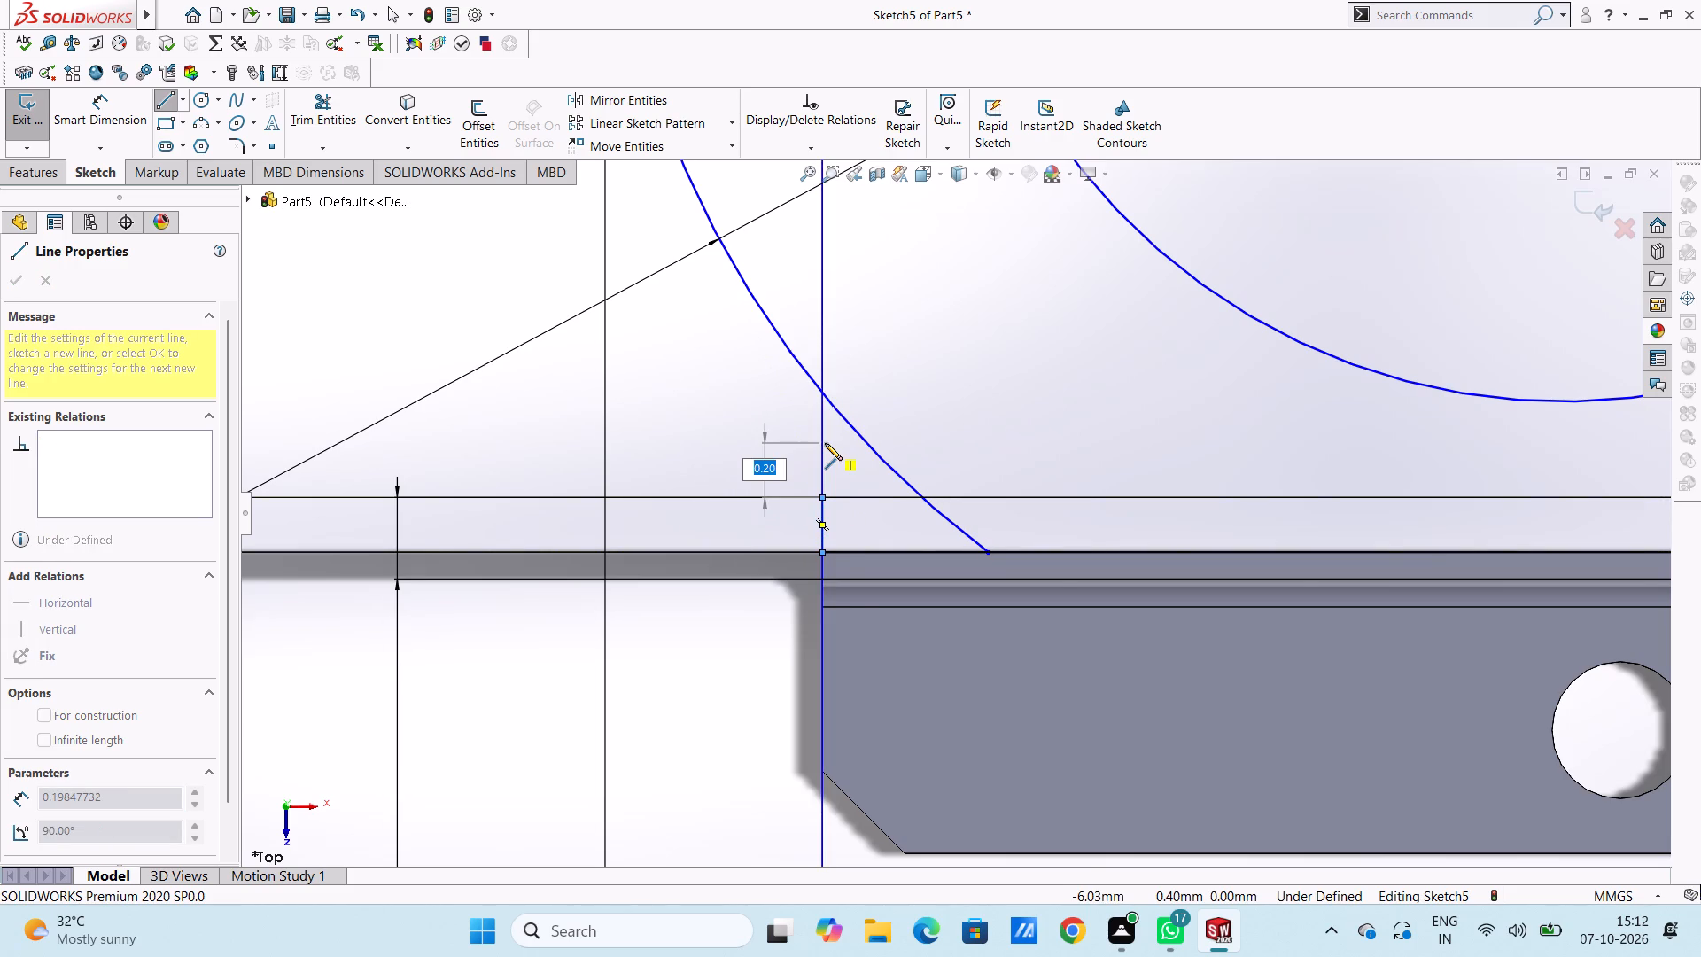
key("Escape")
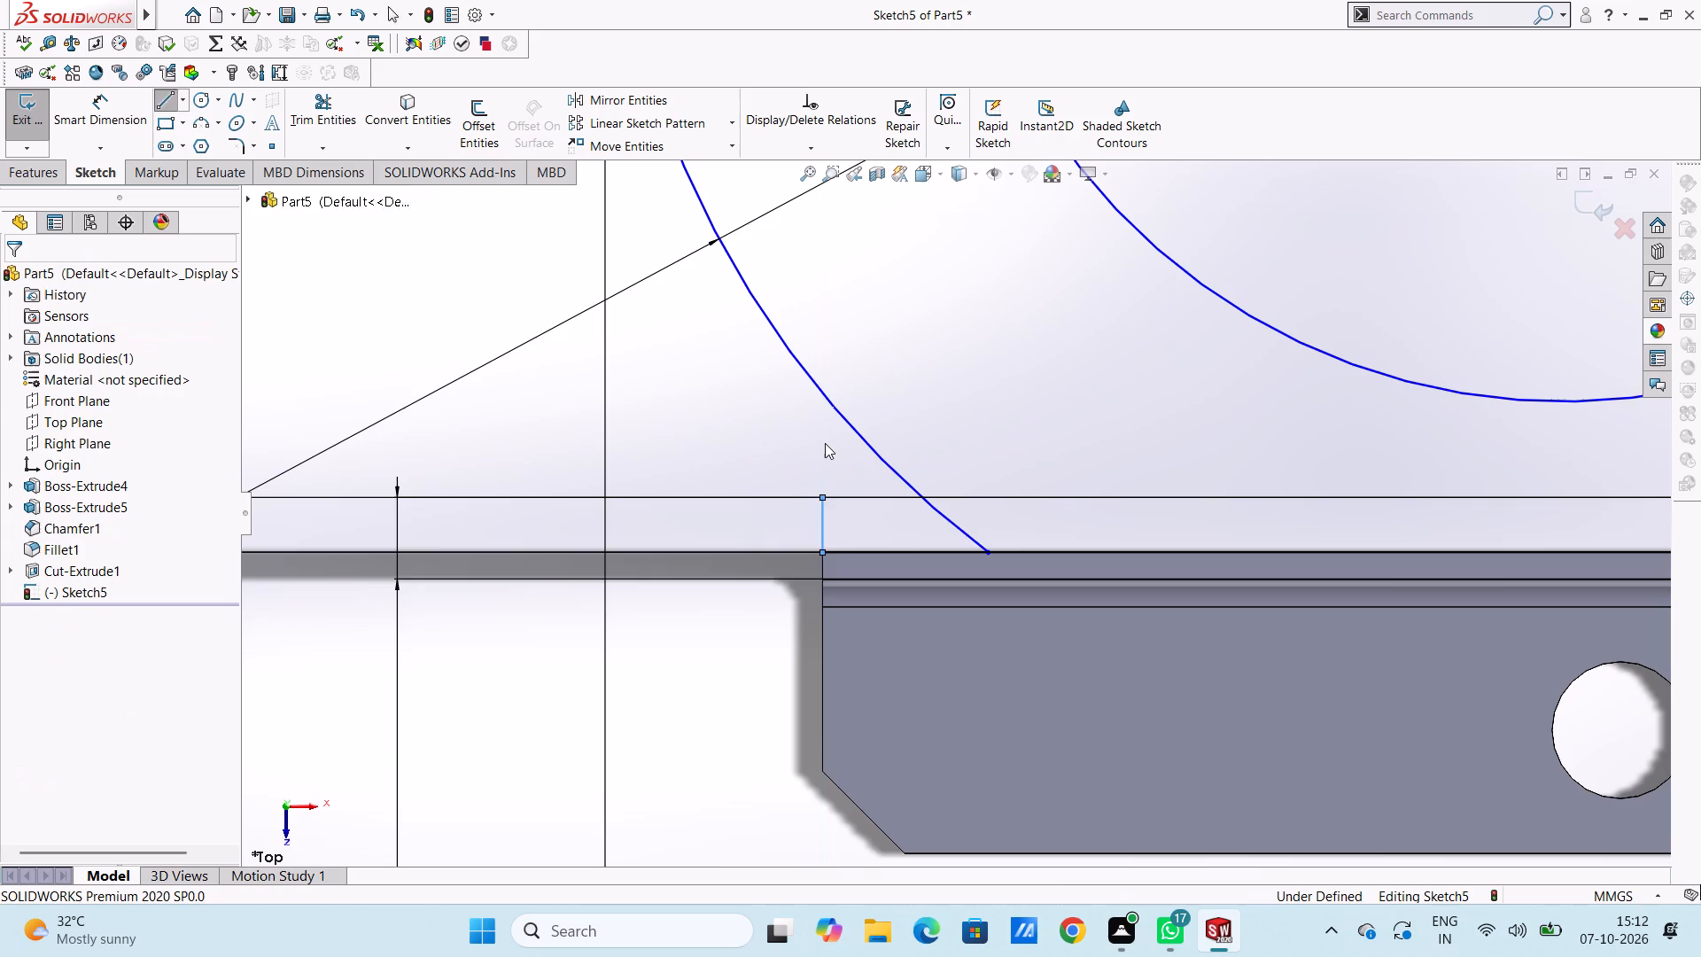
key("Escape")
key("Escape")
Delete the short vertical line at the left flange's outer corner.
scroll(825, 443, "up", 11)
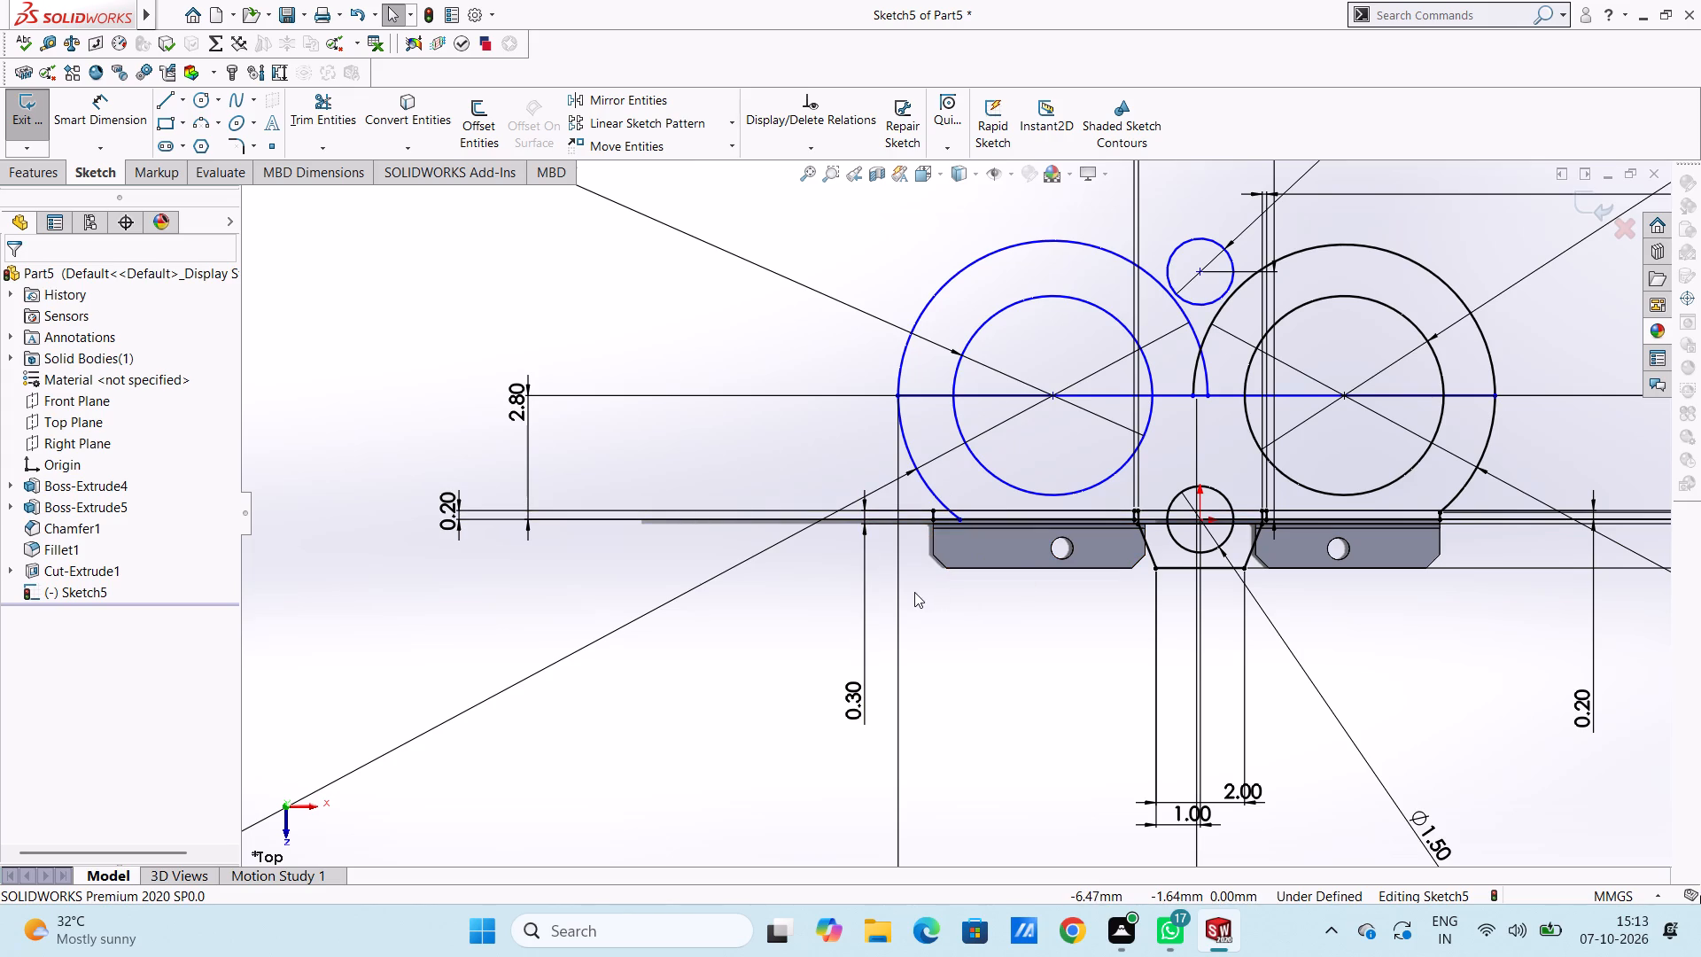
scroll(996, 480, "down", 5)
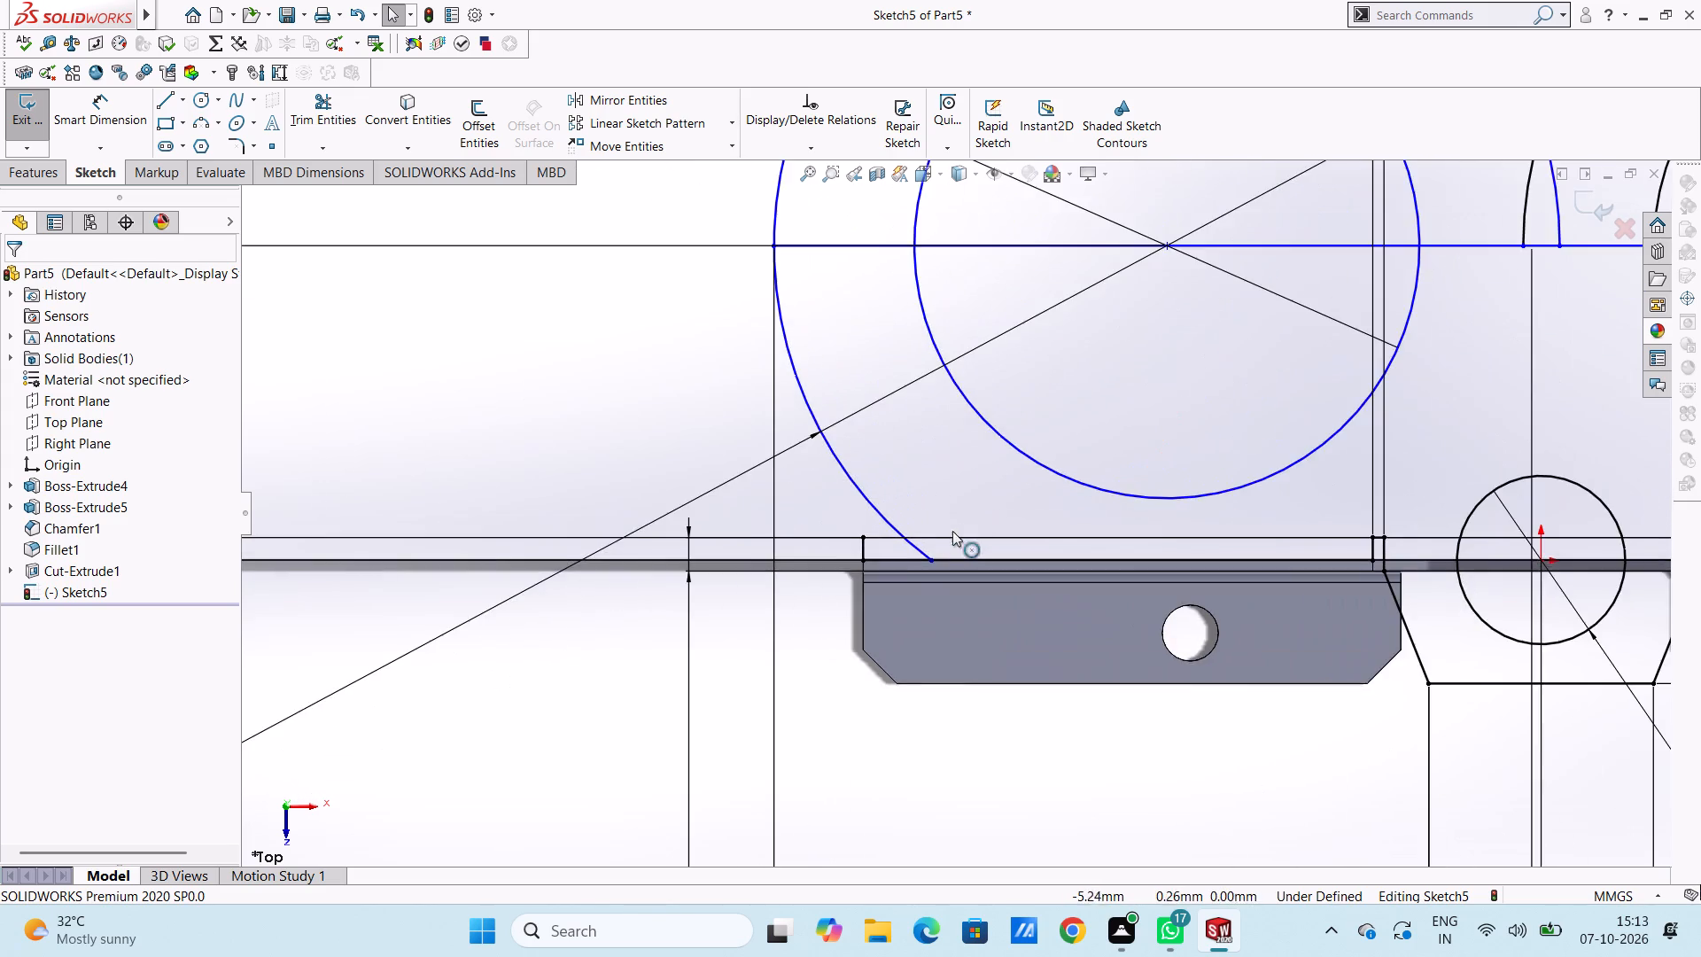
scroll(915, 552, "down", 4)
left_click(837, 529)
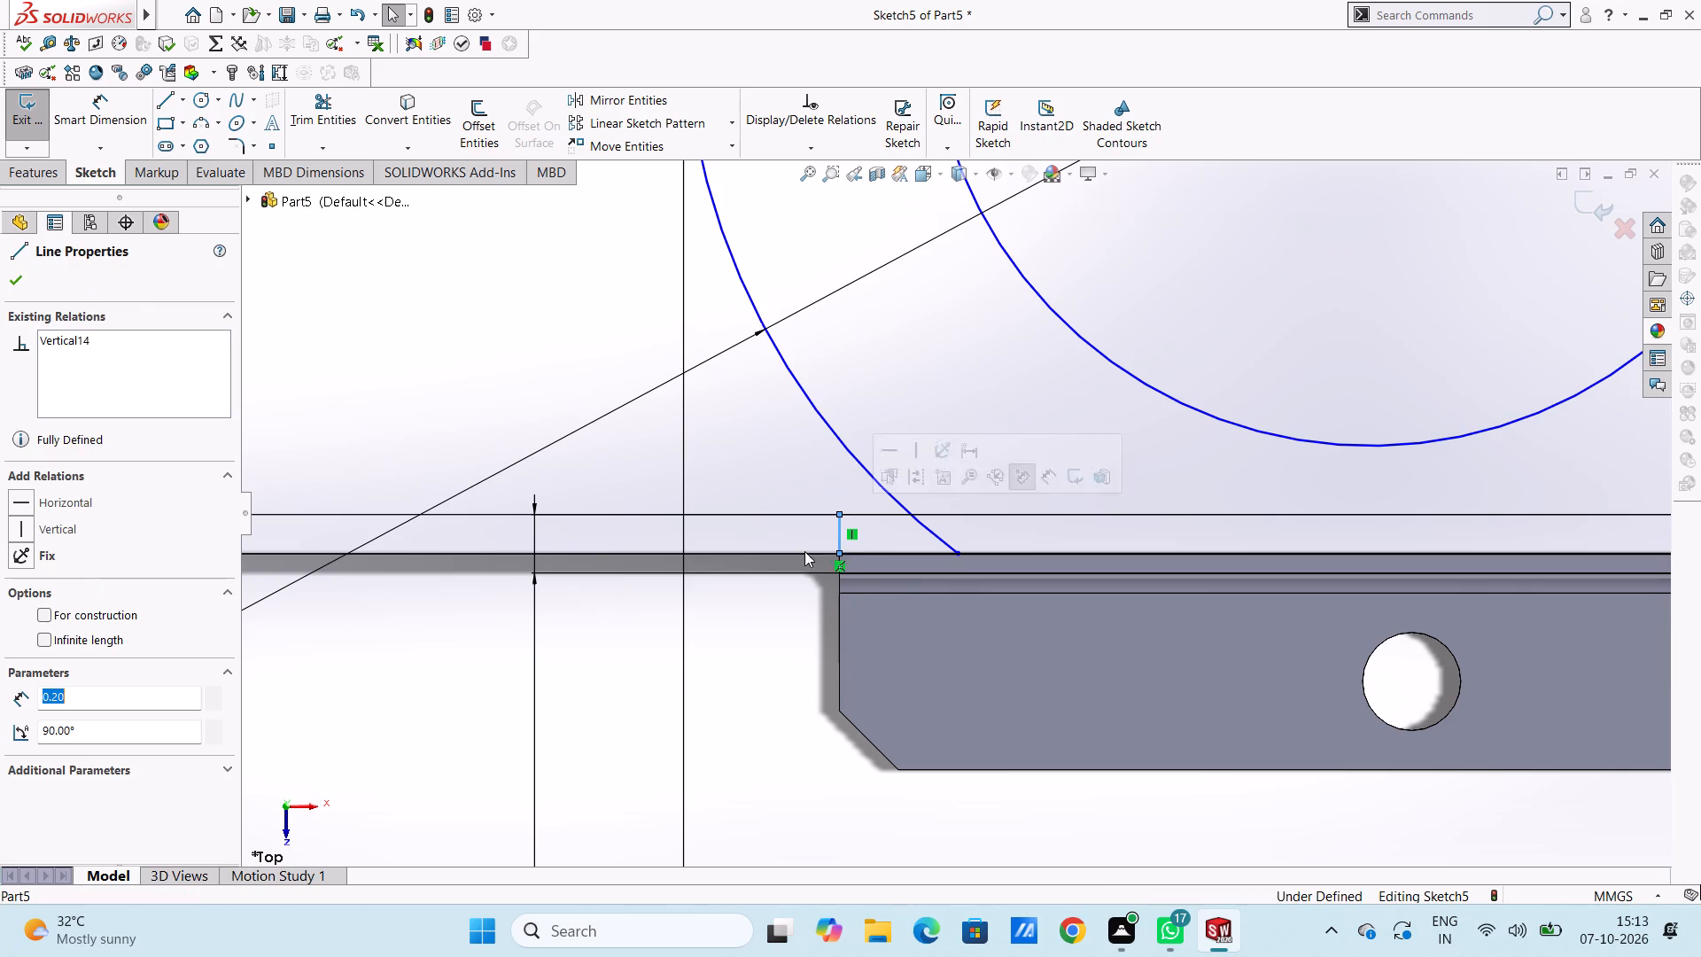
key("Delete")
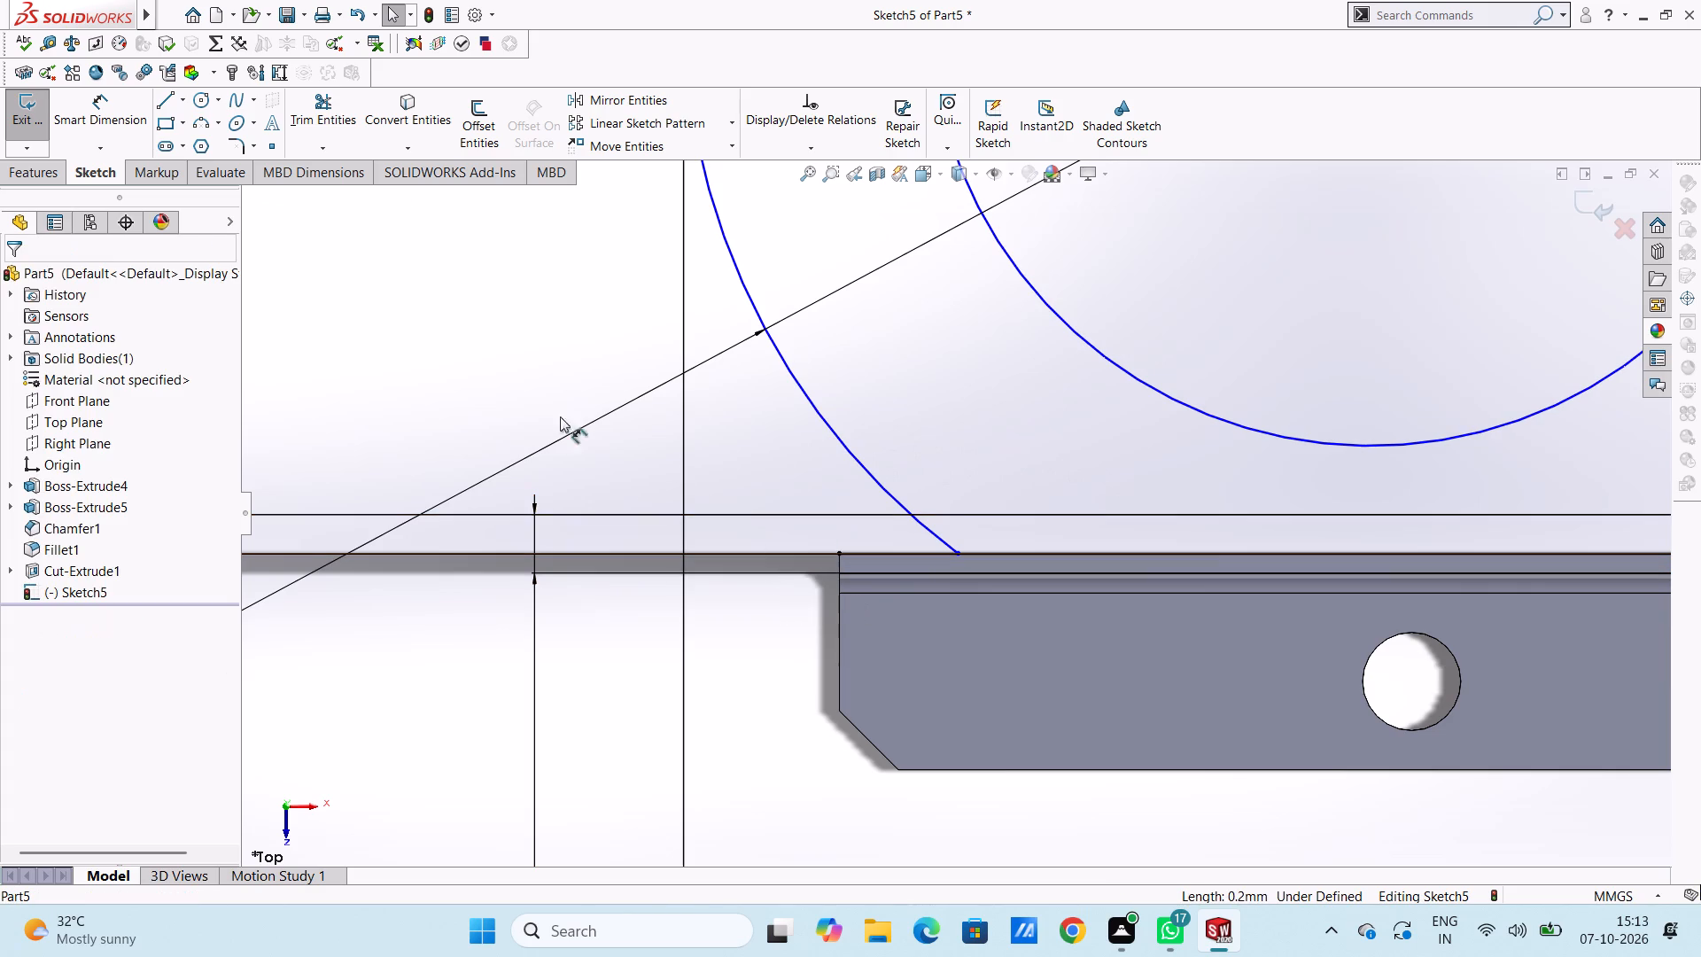
Draw a vertical line about 0.81 mm long upward from the left flange's outer corner, crossing the left outer circle's arc.
left_click(172, 103)
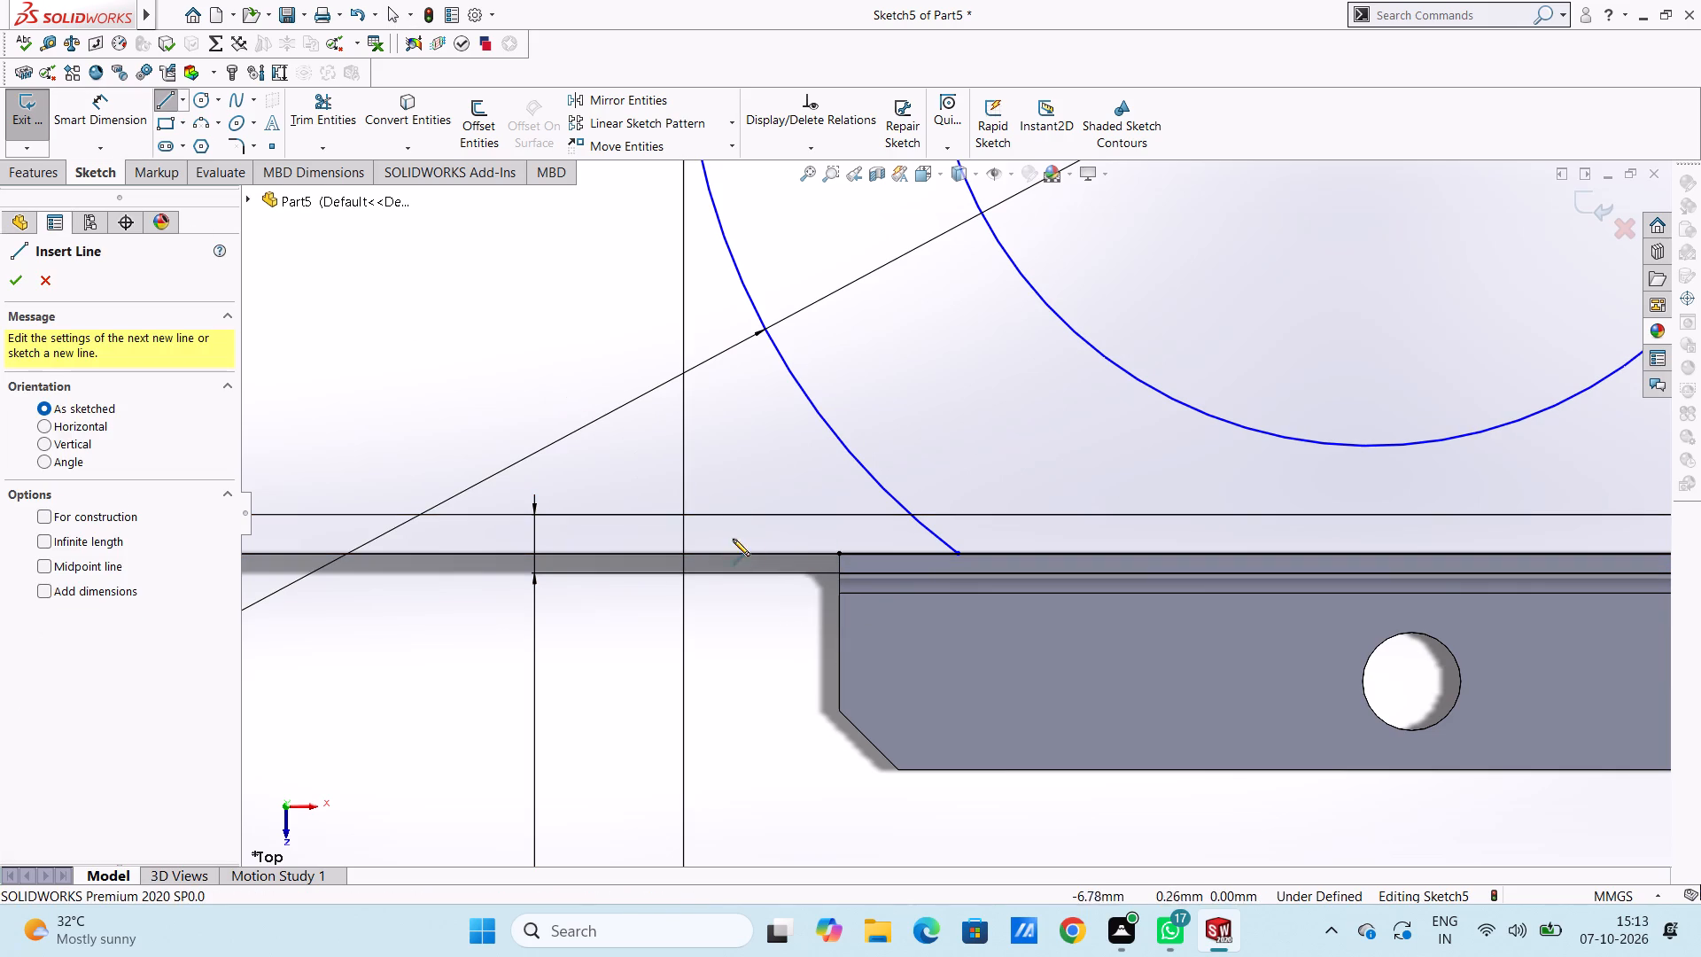
left_click(836, 553)
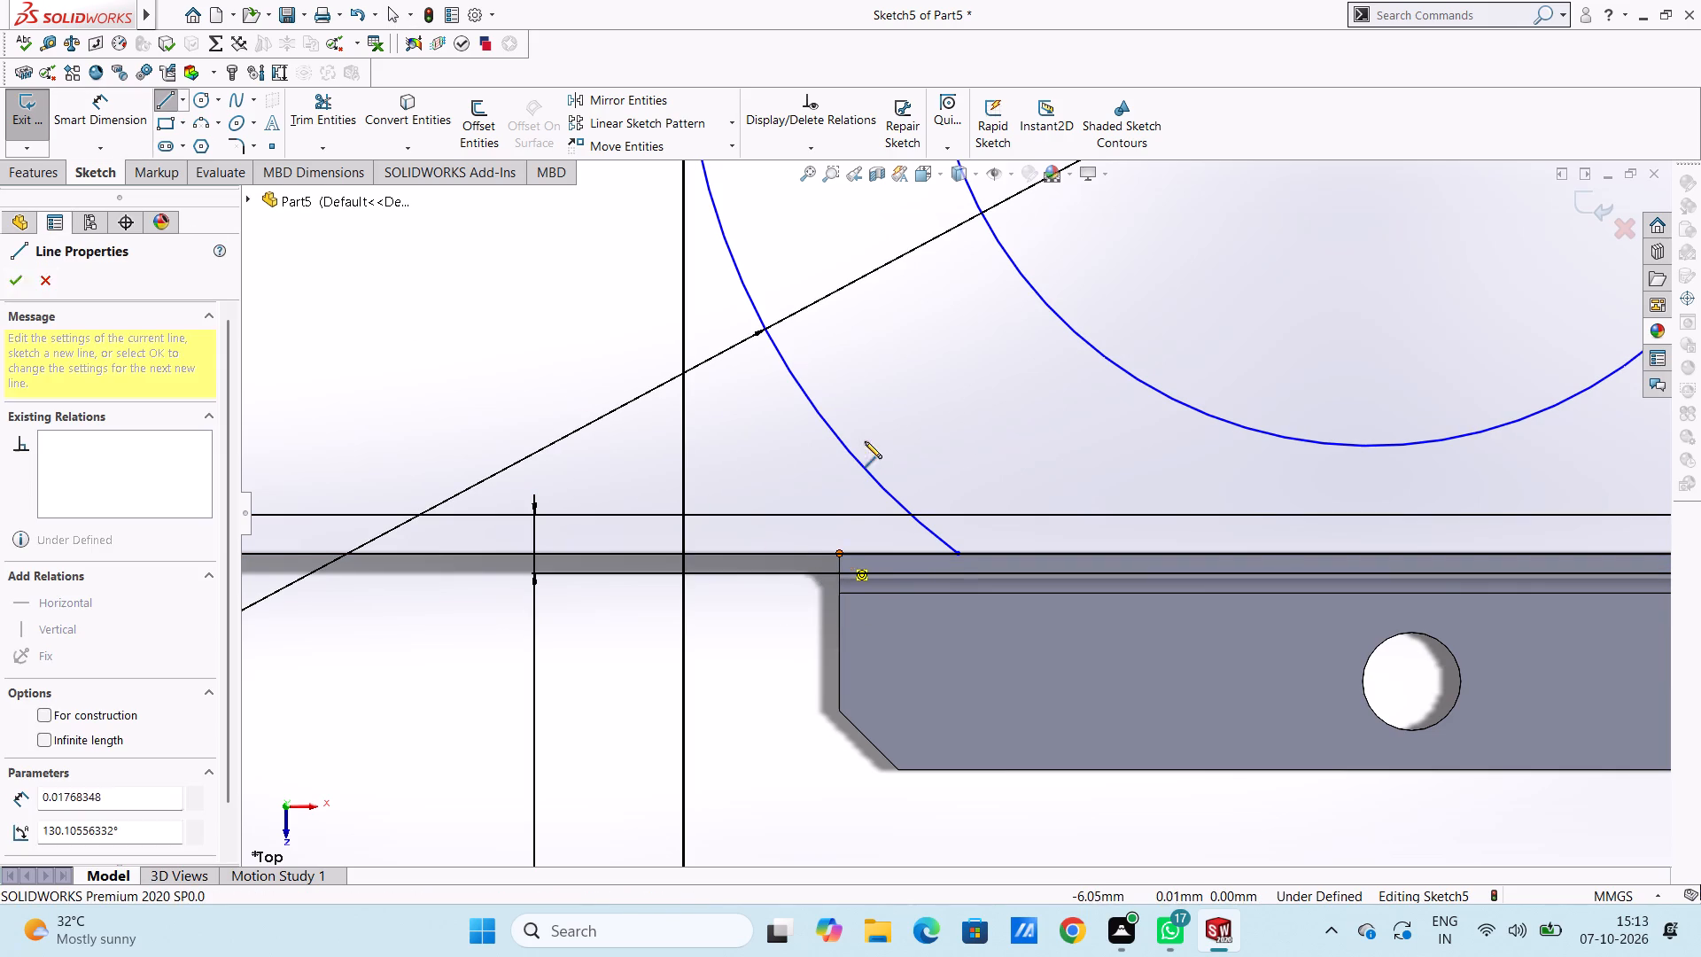
left_click(843, 394)
key("Escape")
key("Escape")
key("Escape")
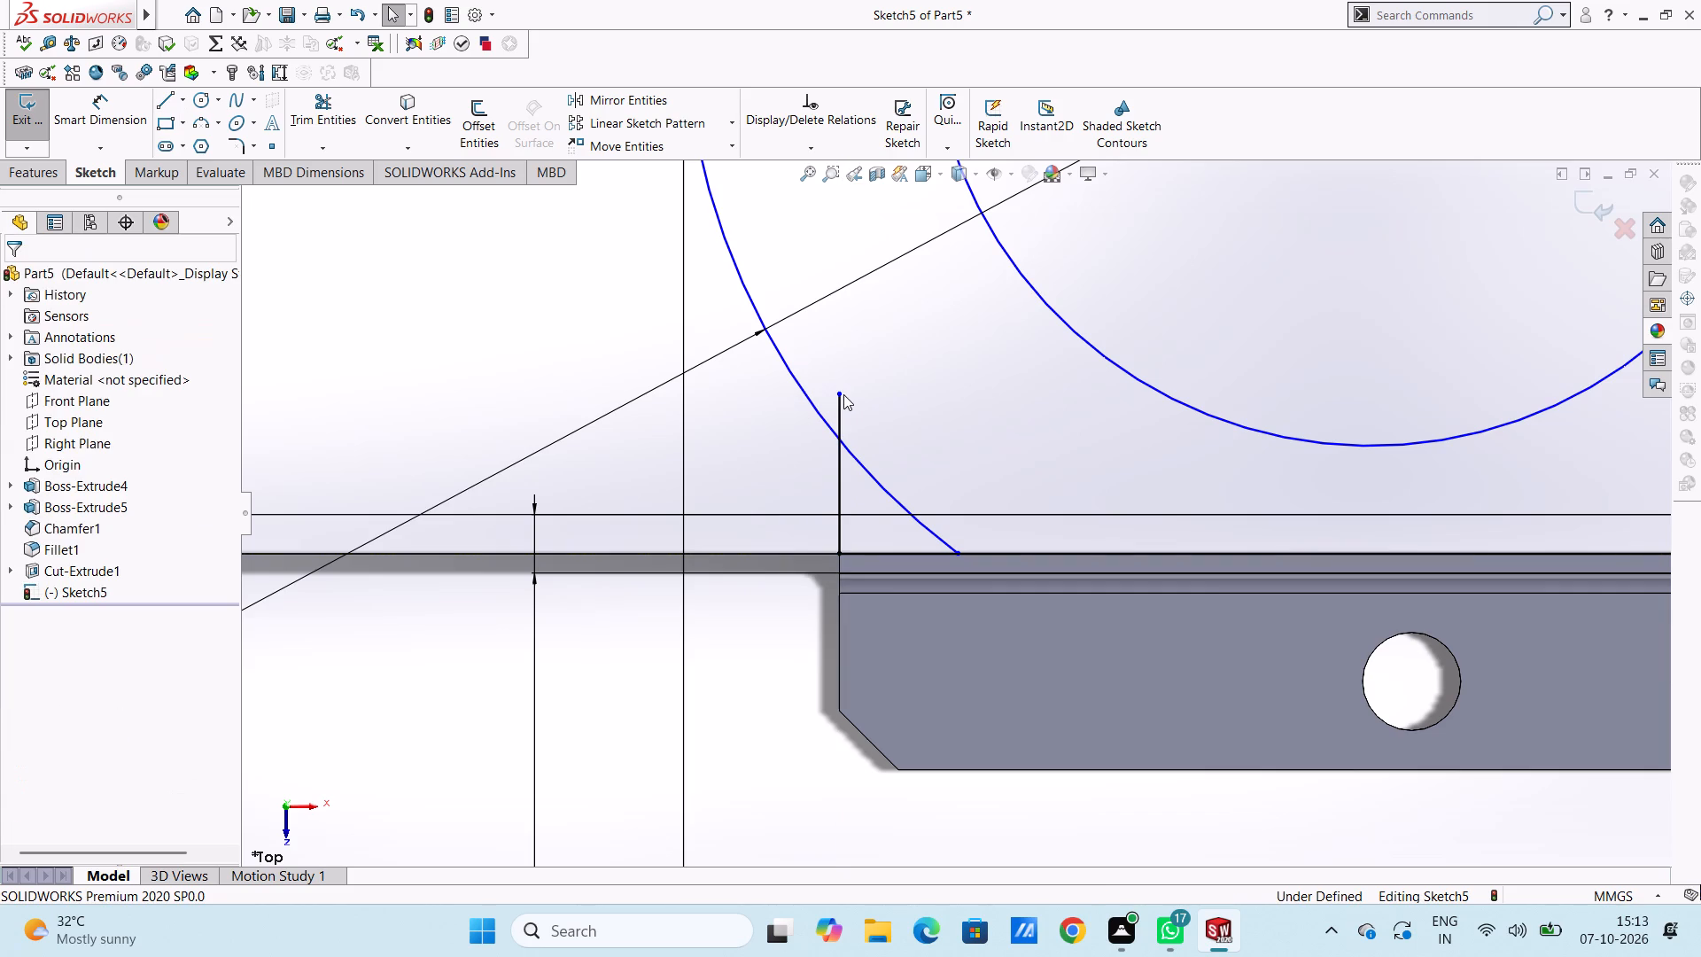
Trim the part of the left vertical line above the outer arc and the arc segment inside that line.
scroll(843, 394, "up", 5)
left_click(332, 107)
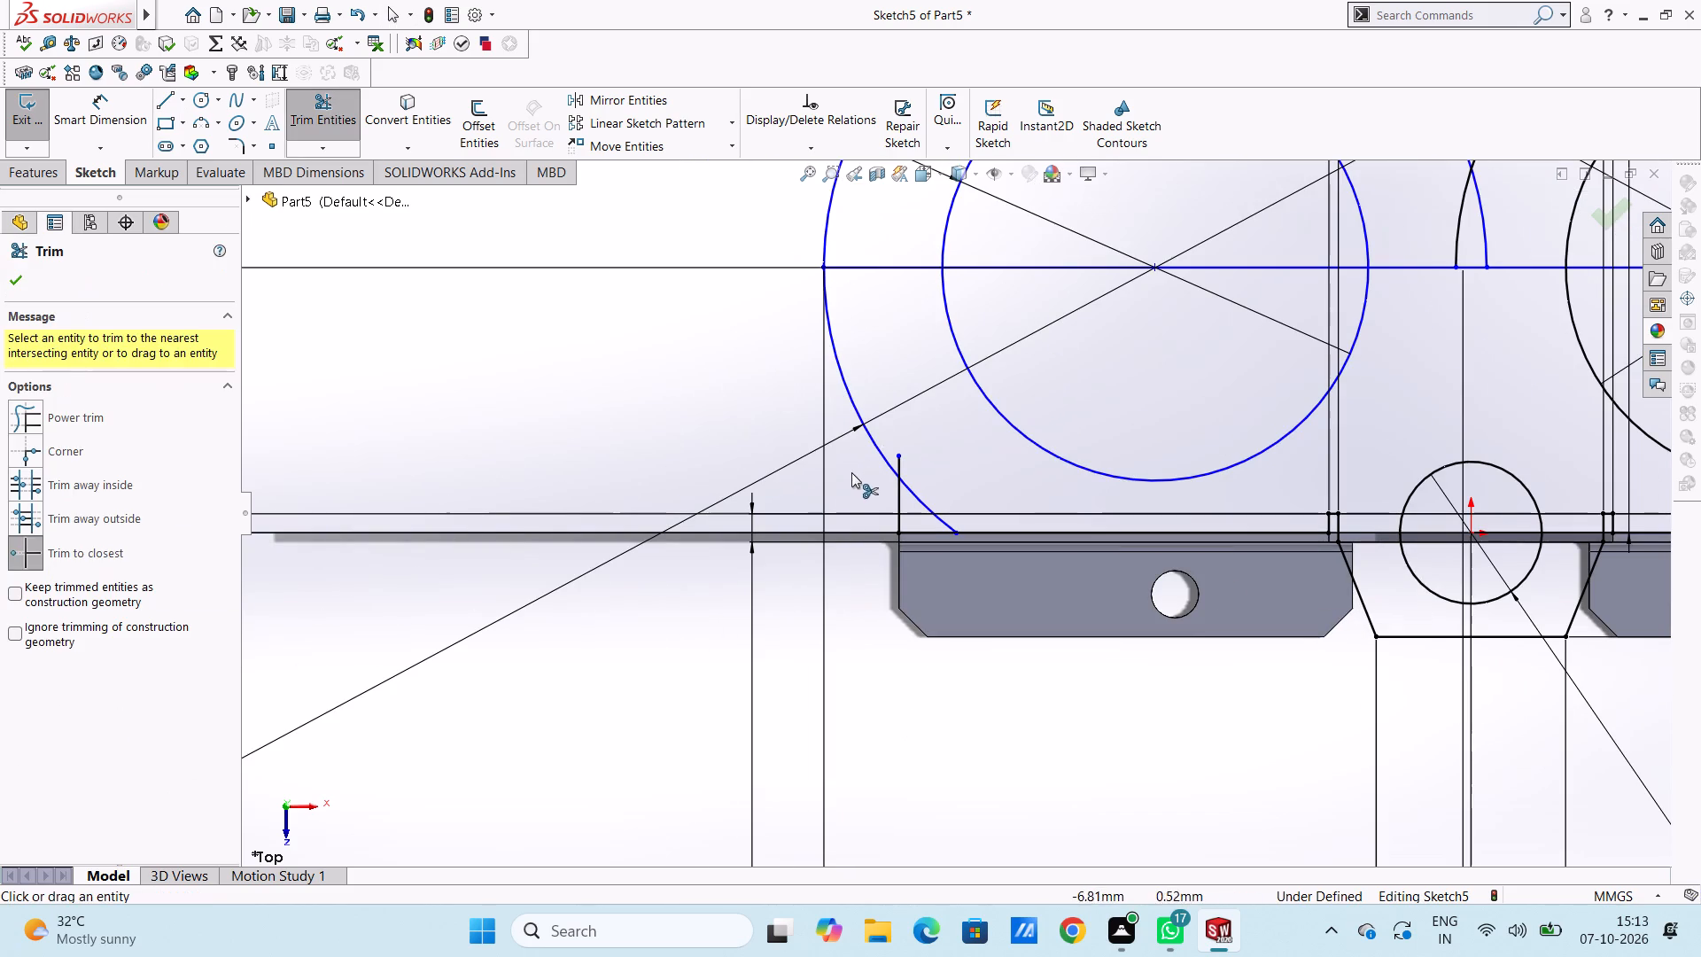
left_click(903, 463)
left_click(920, 502)
scroll(977, 480, "up", 4)
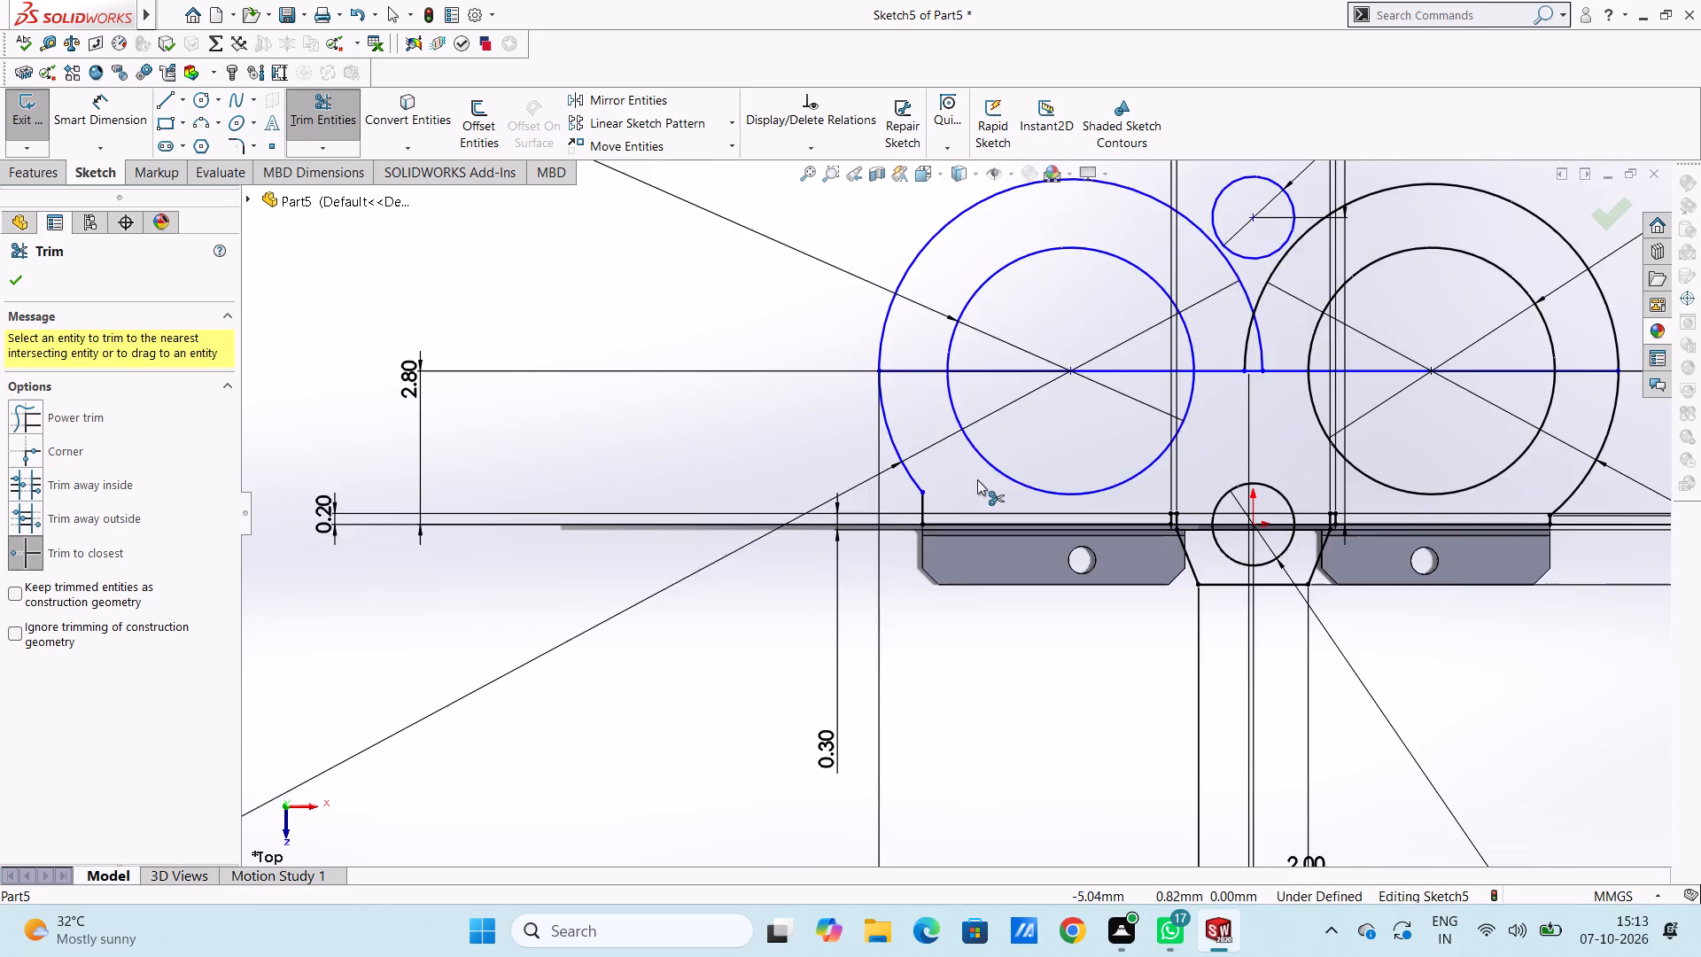
scroll(977, 479, "up", 5)
scroll(1183, 572, "down", 2)
scroll(1183, 572, "up", 2)
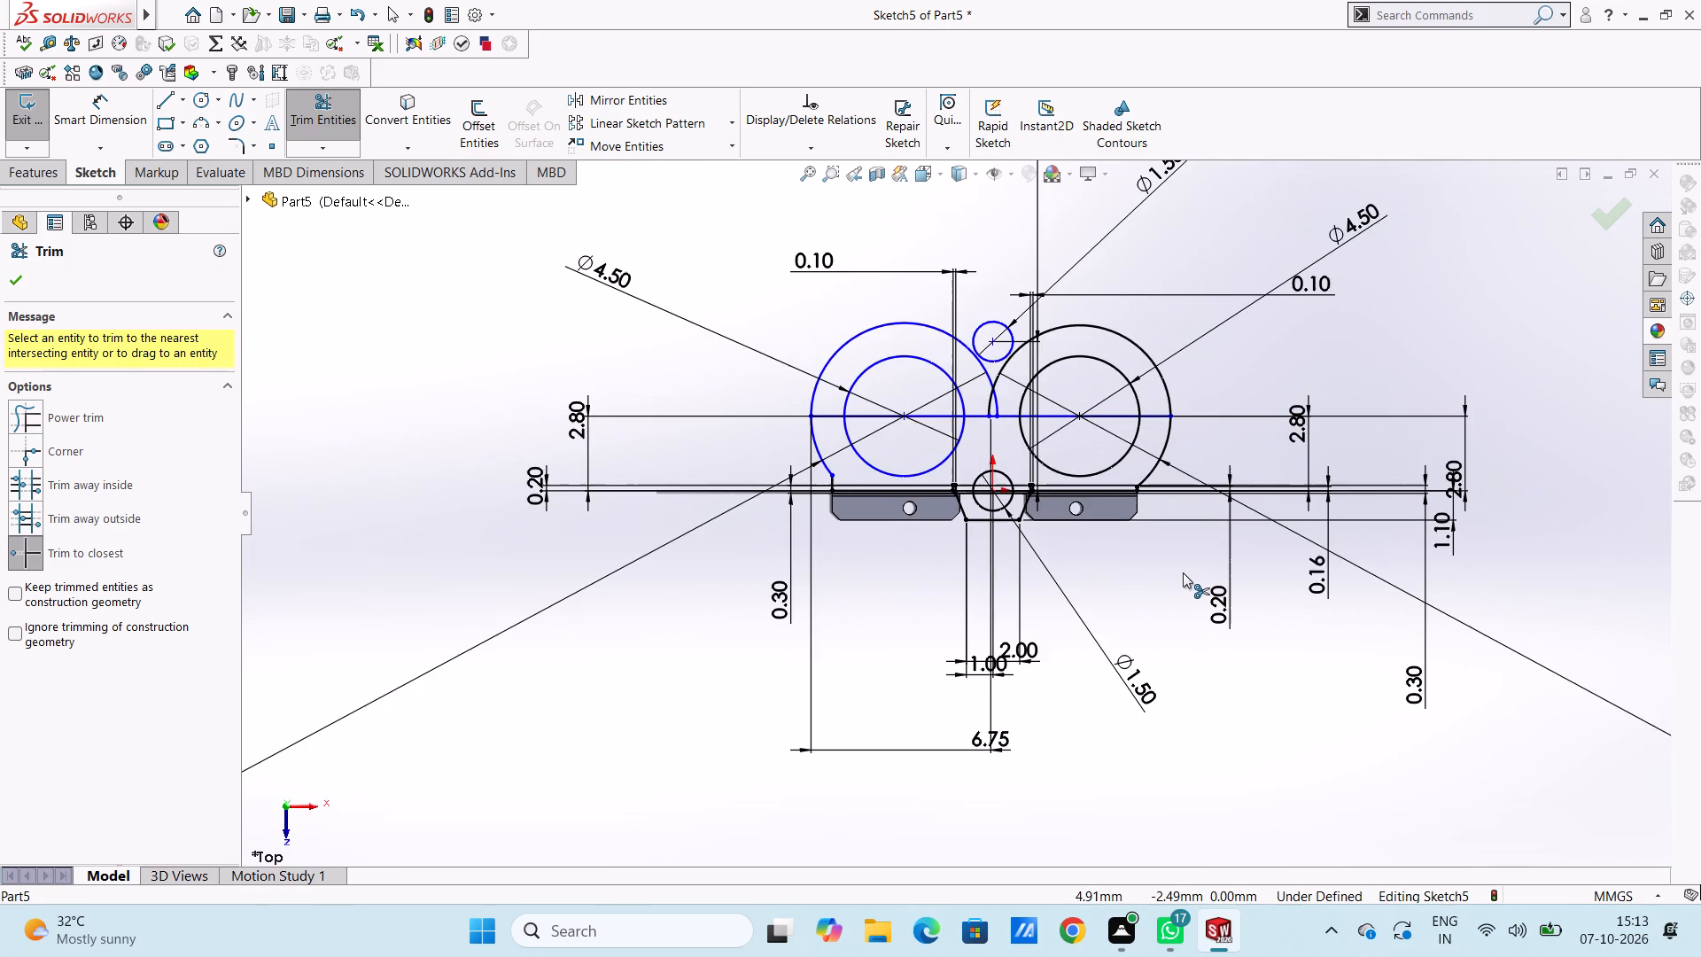
scroll(1184, 579, "up", 3)
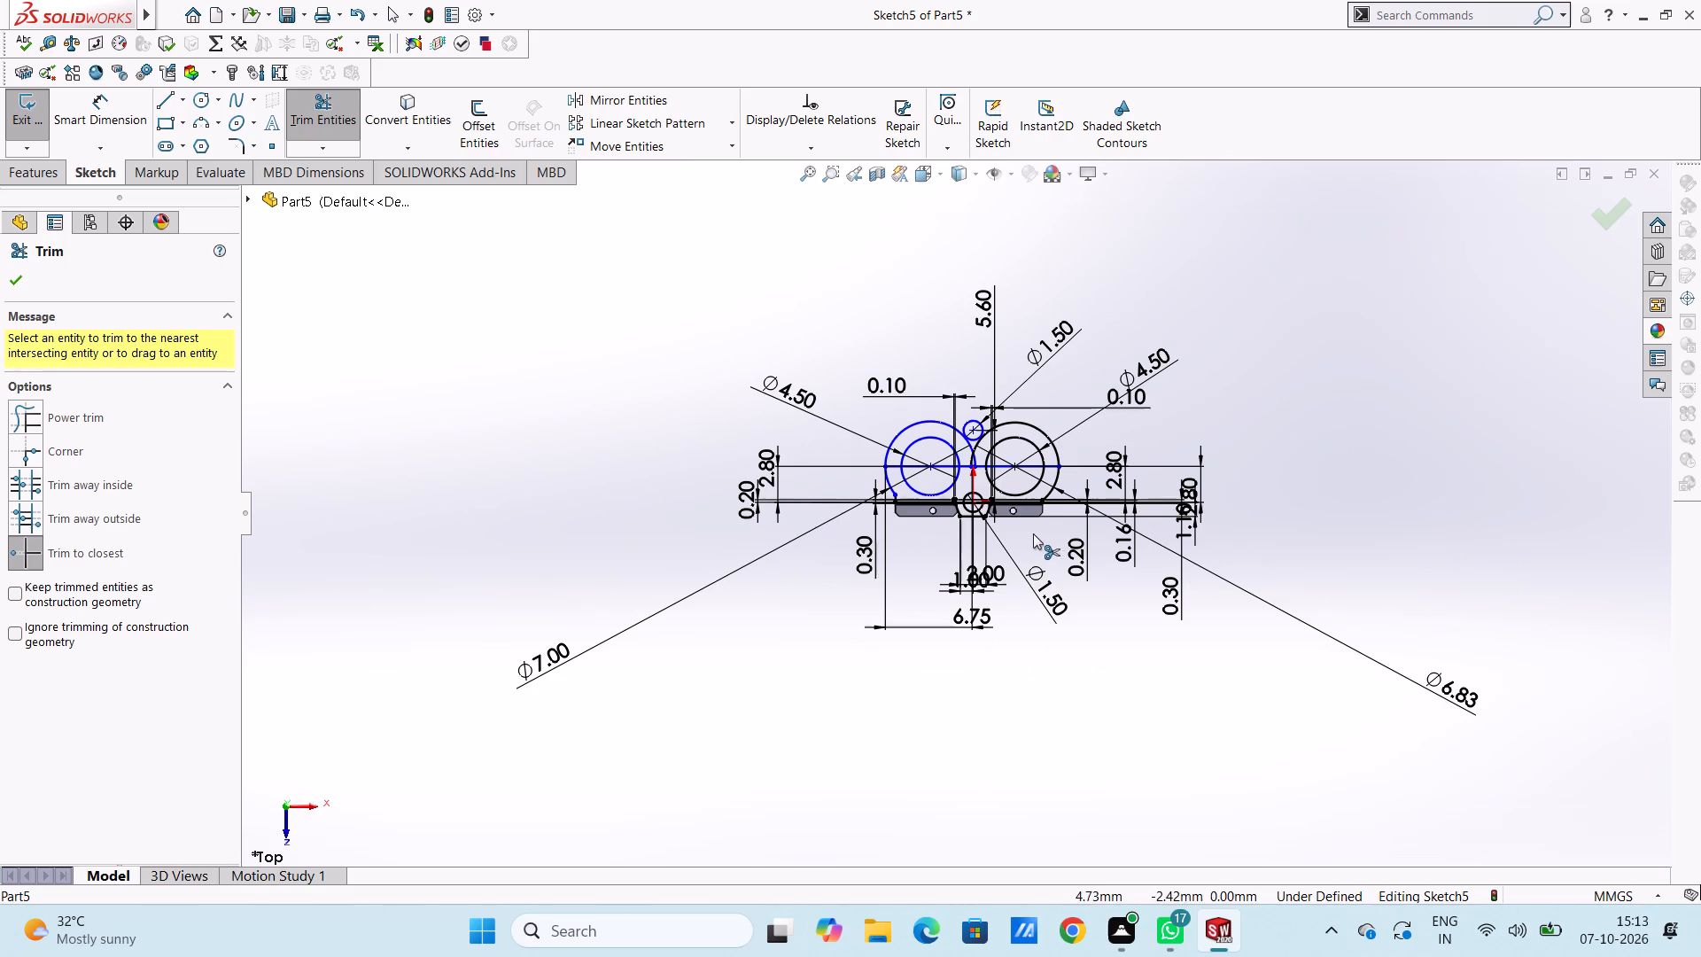
scroll(1028, 540, "down", 3)
scroll(978, 441, "down", 2)
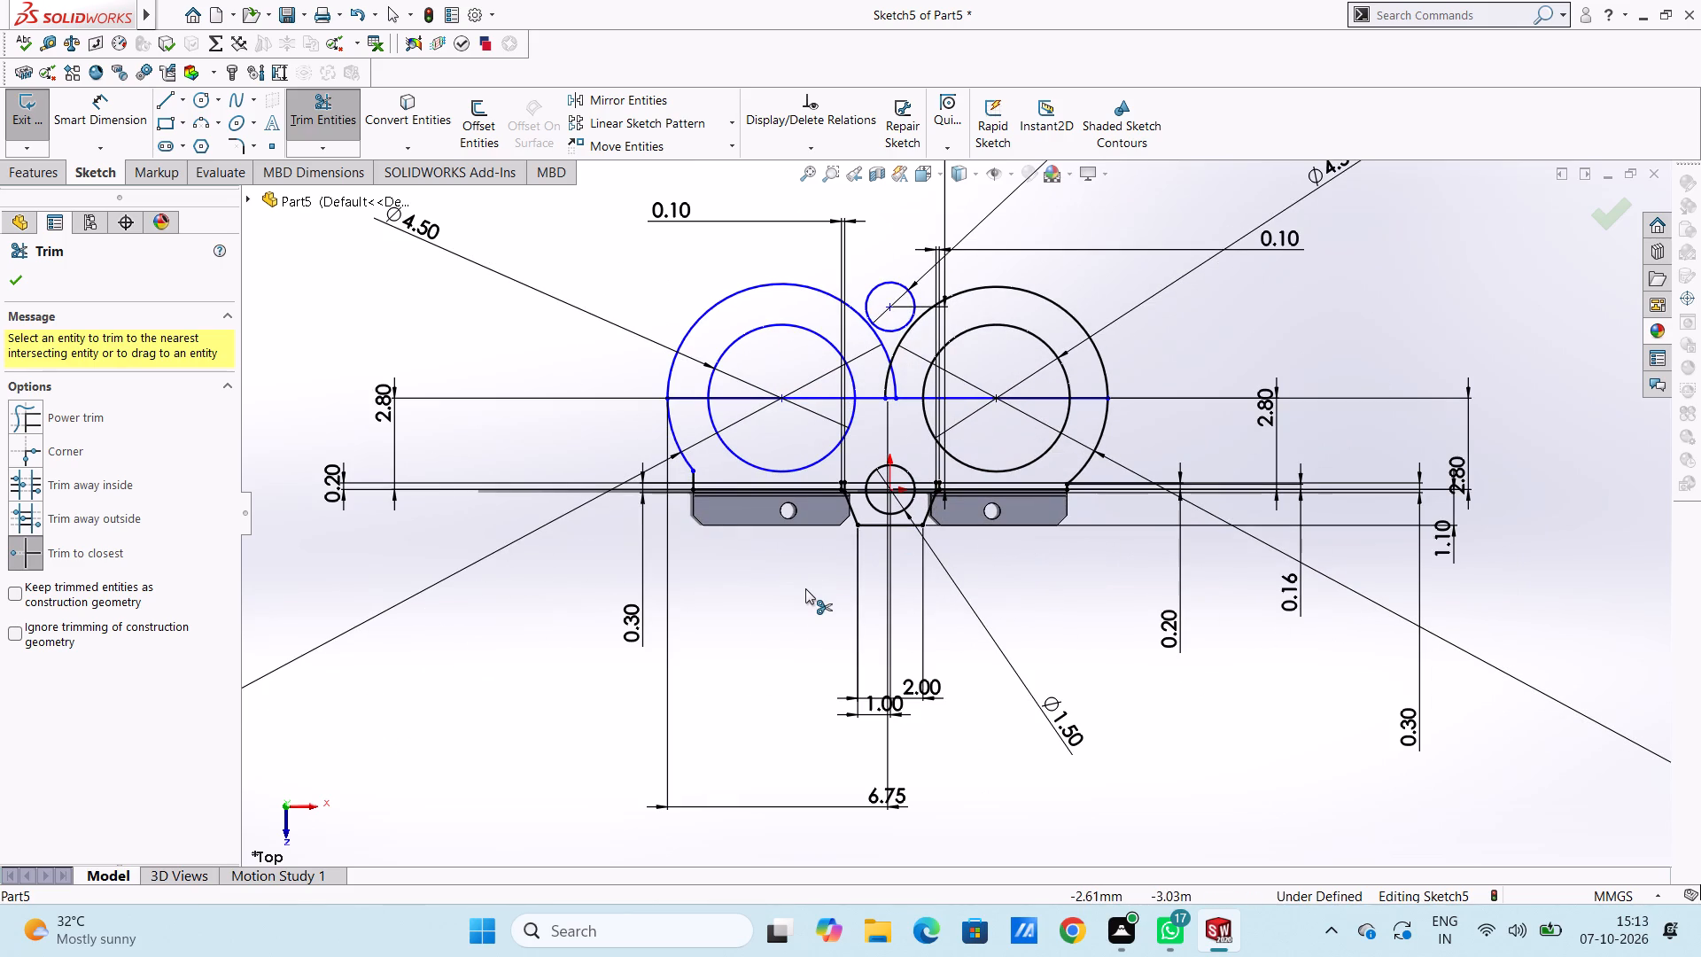
key("Escape")
key("Escape")
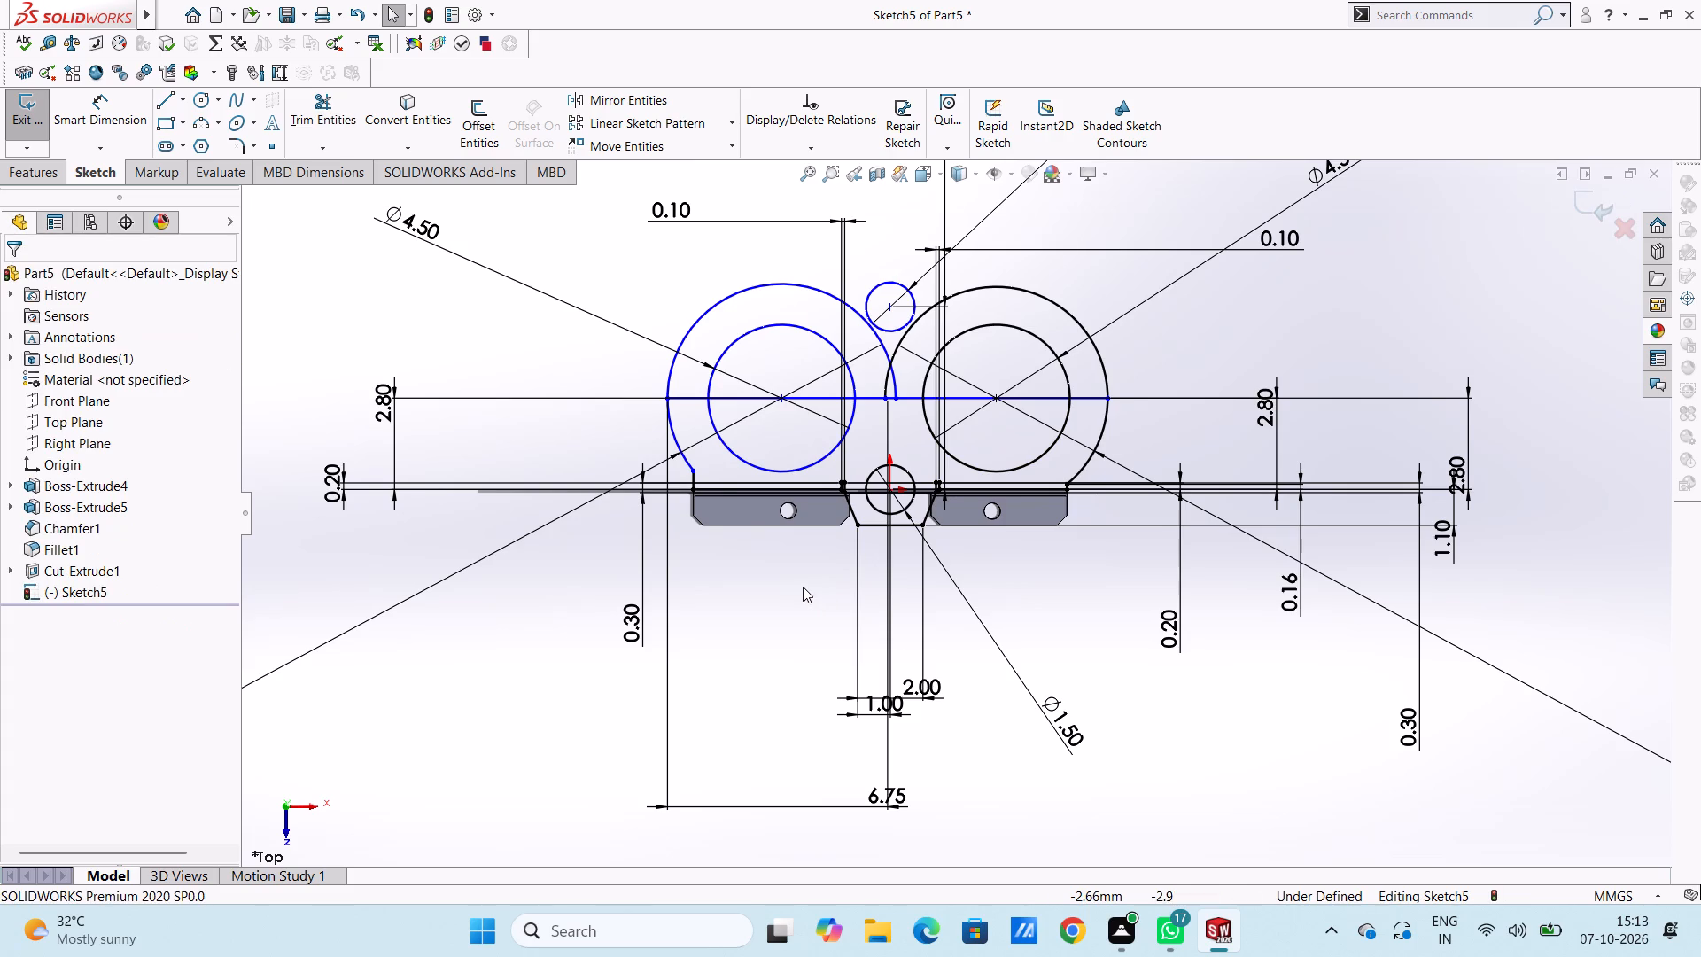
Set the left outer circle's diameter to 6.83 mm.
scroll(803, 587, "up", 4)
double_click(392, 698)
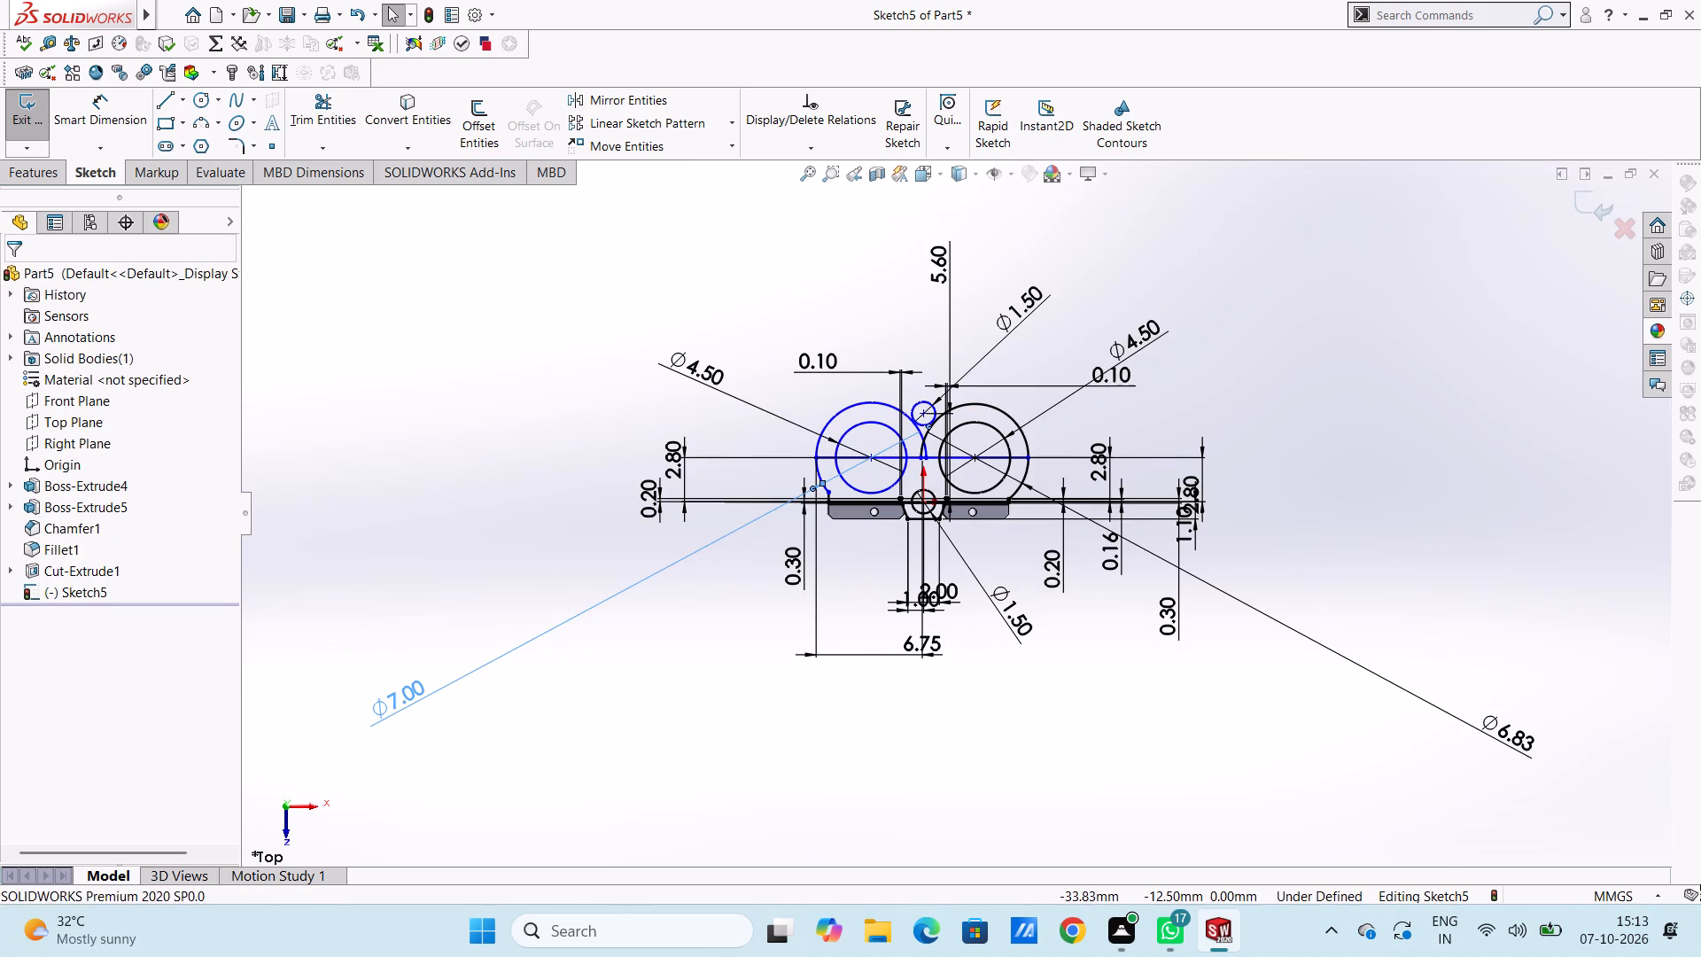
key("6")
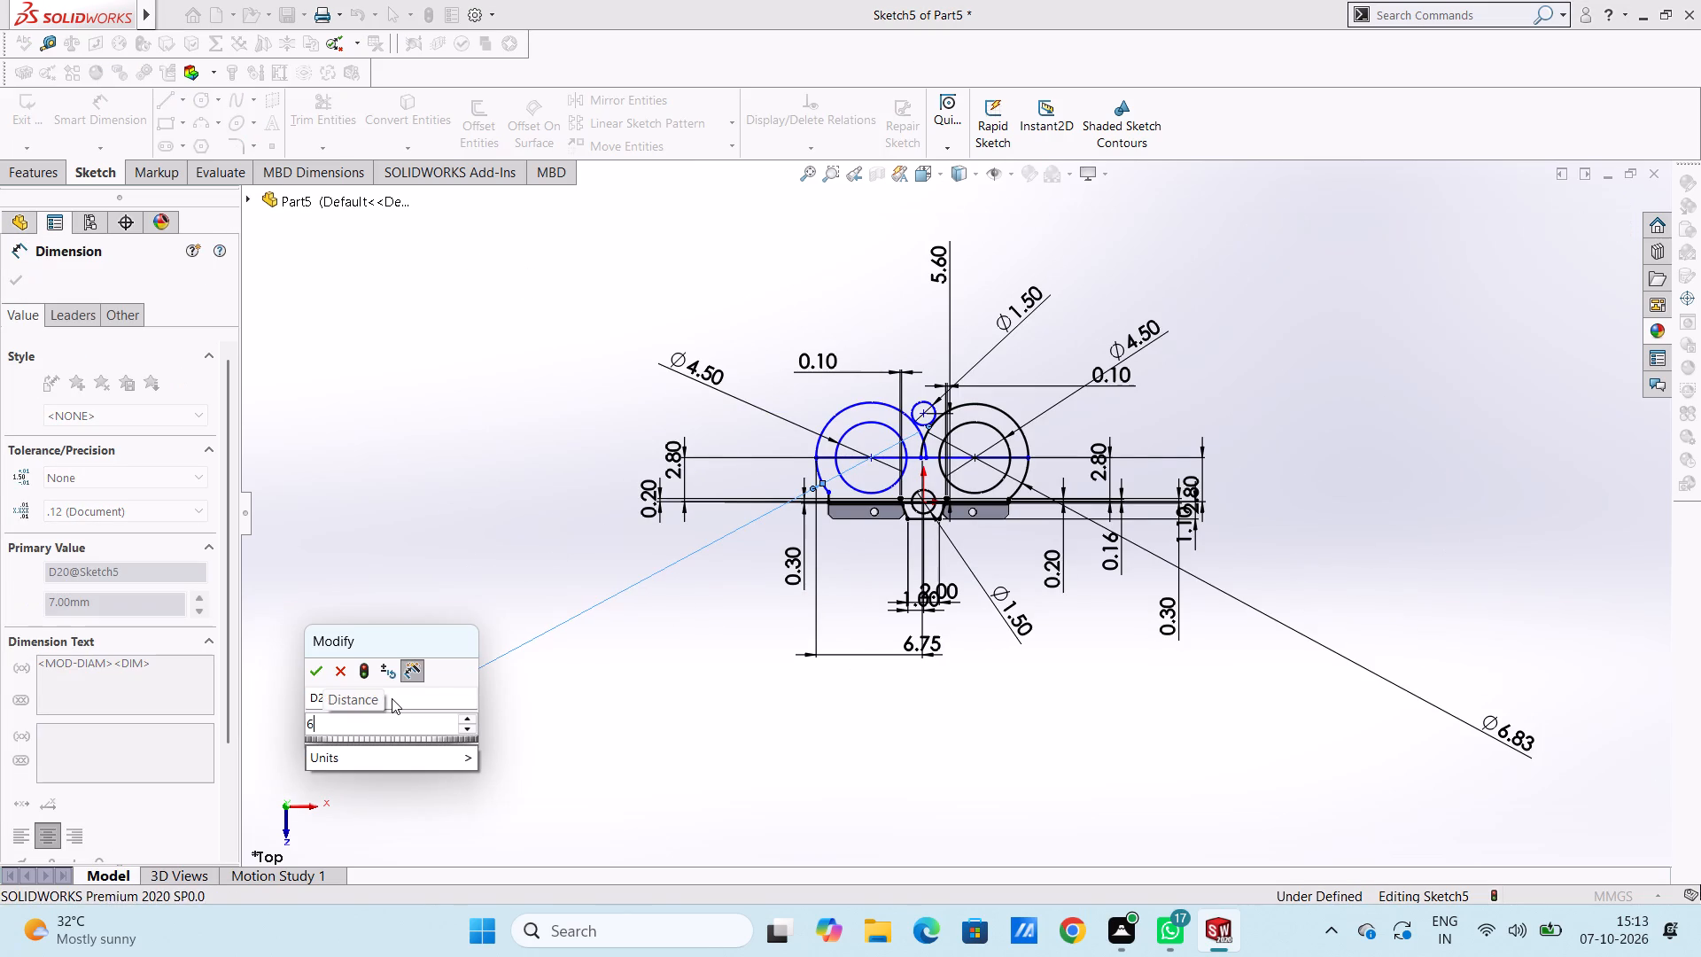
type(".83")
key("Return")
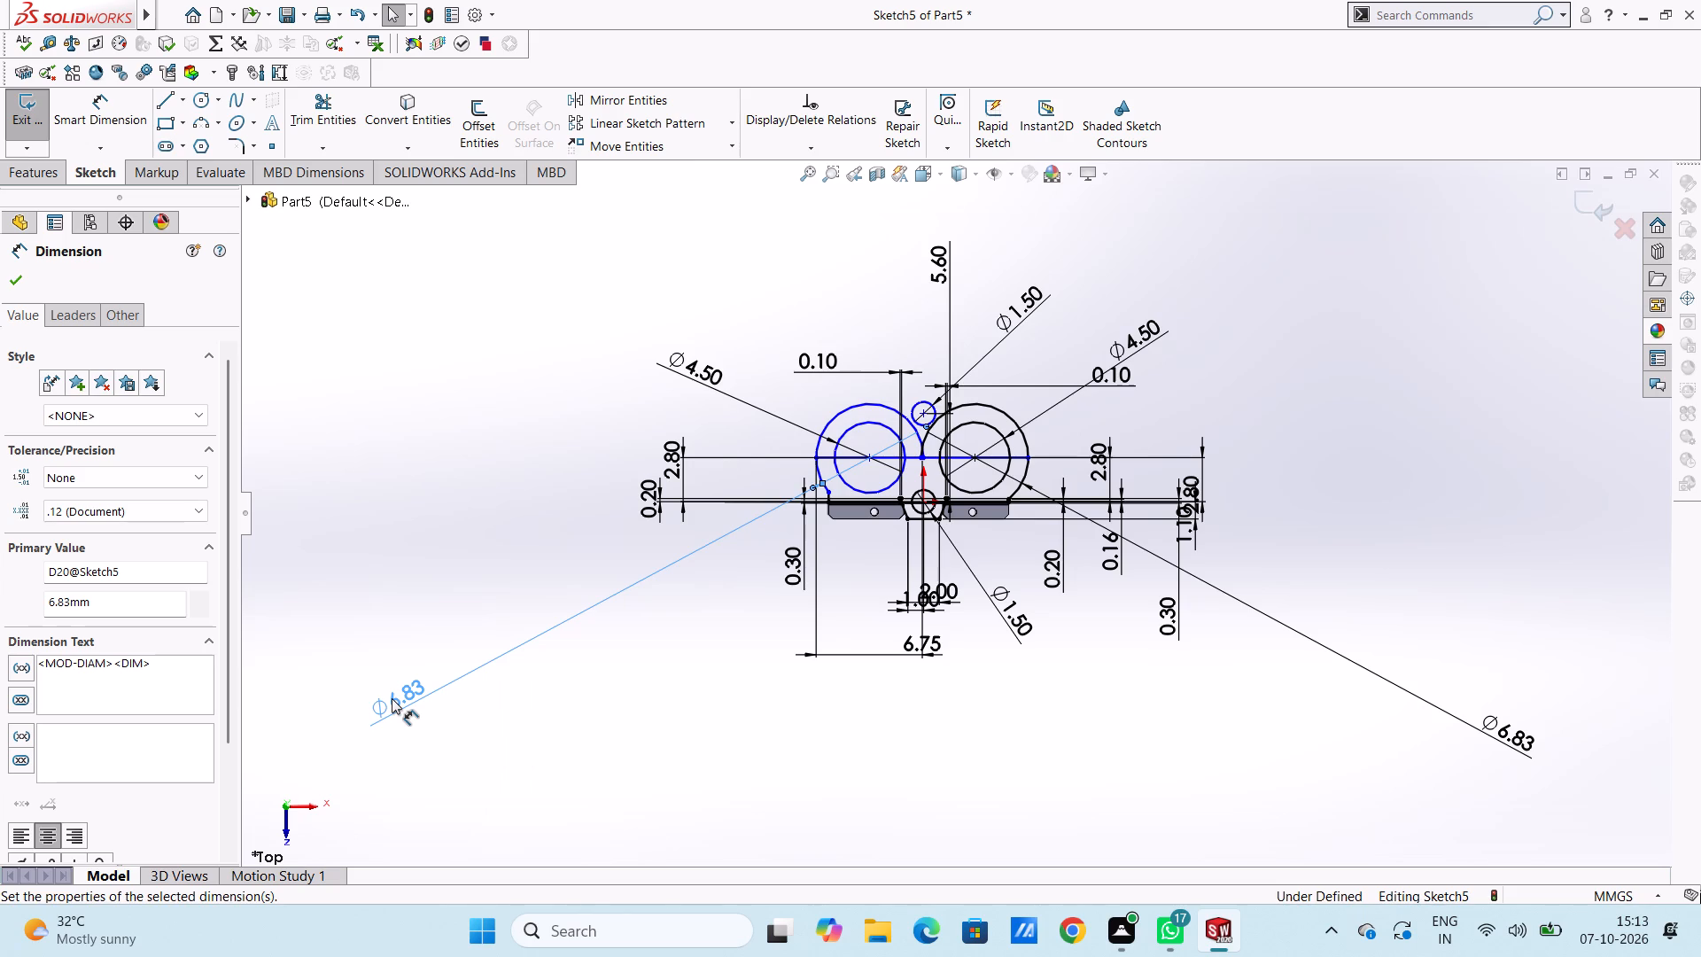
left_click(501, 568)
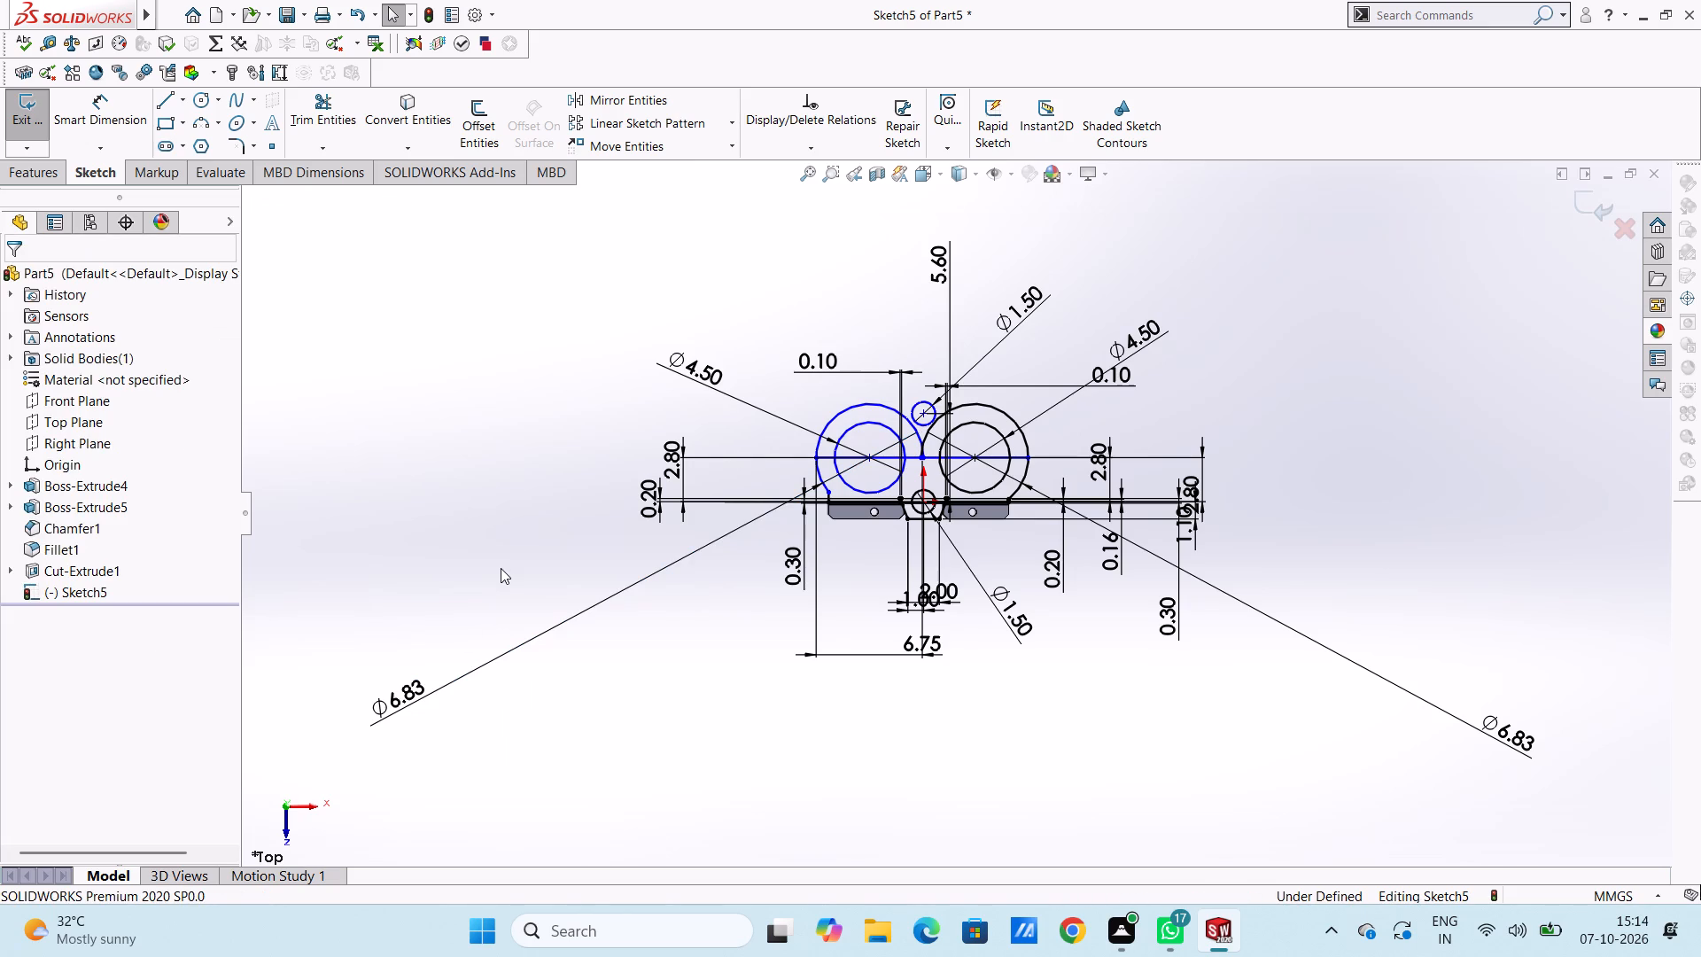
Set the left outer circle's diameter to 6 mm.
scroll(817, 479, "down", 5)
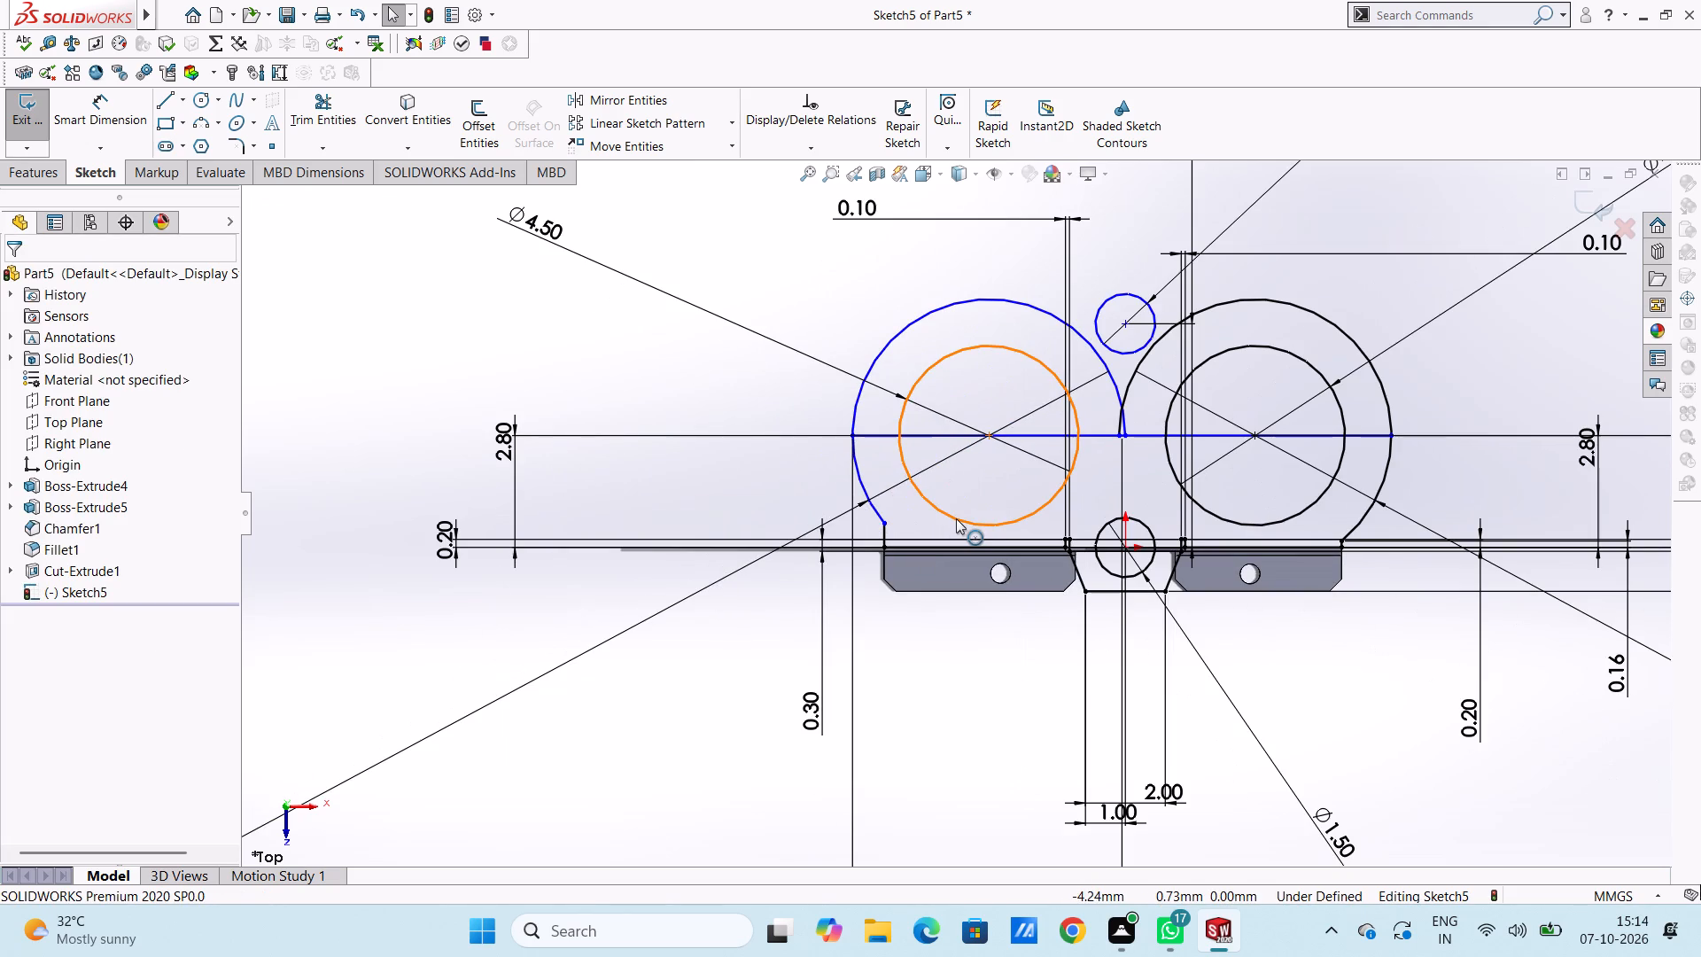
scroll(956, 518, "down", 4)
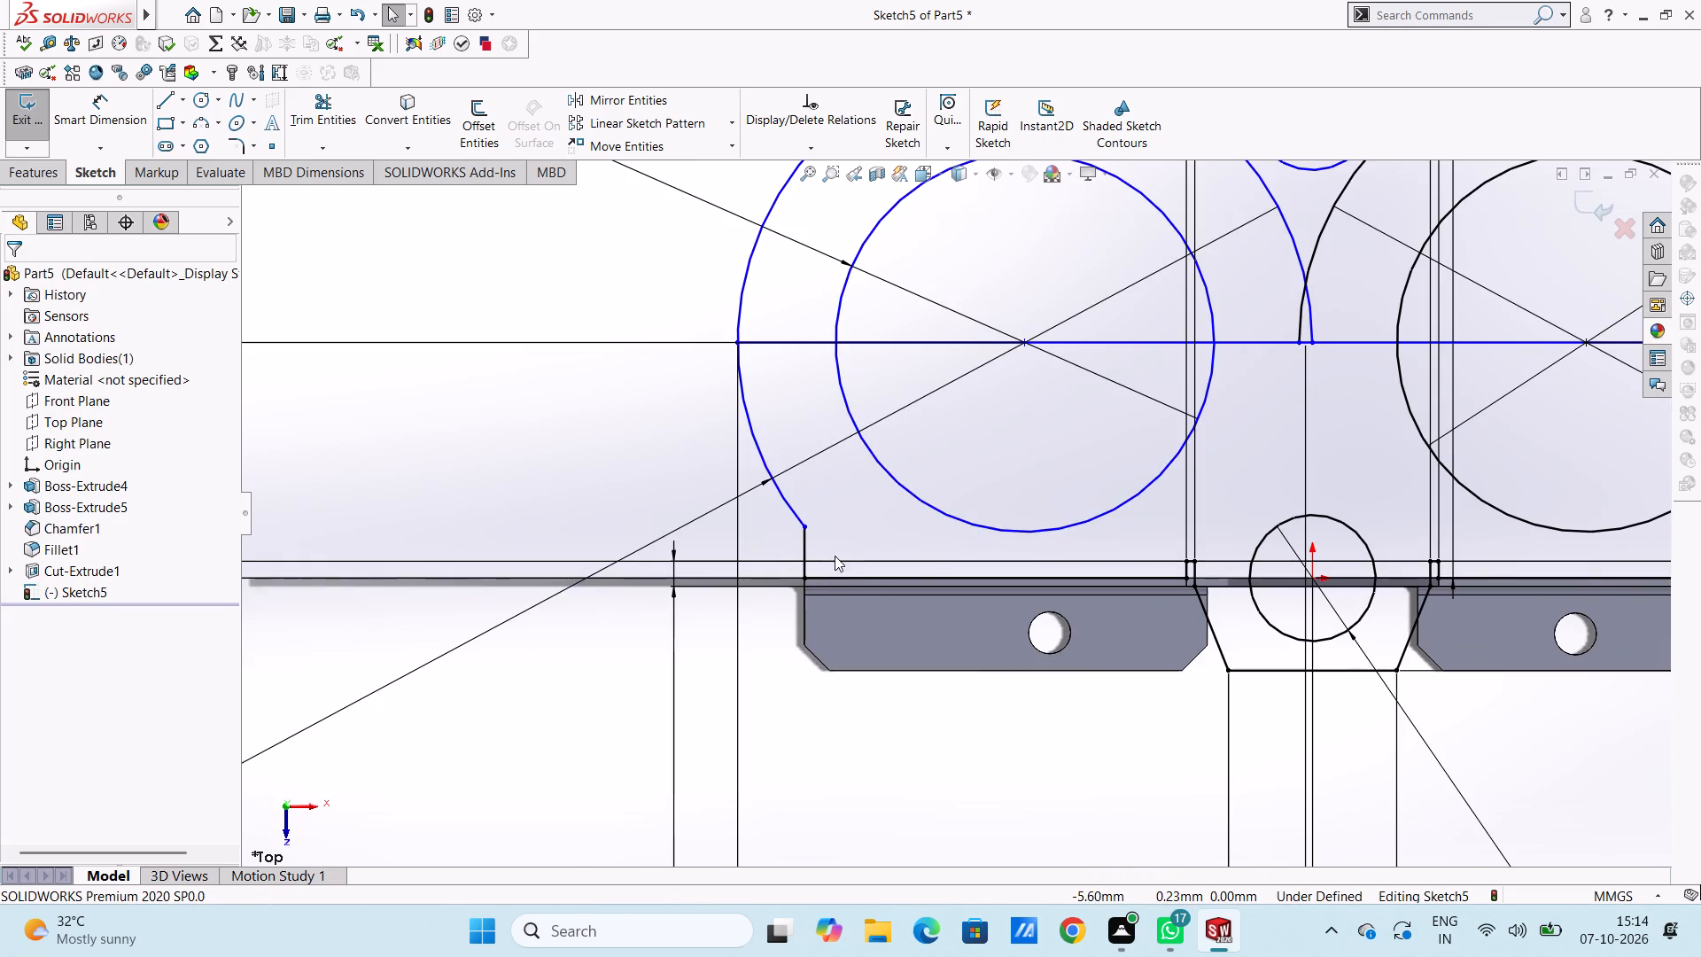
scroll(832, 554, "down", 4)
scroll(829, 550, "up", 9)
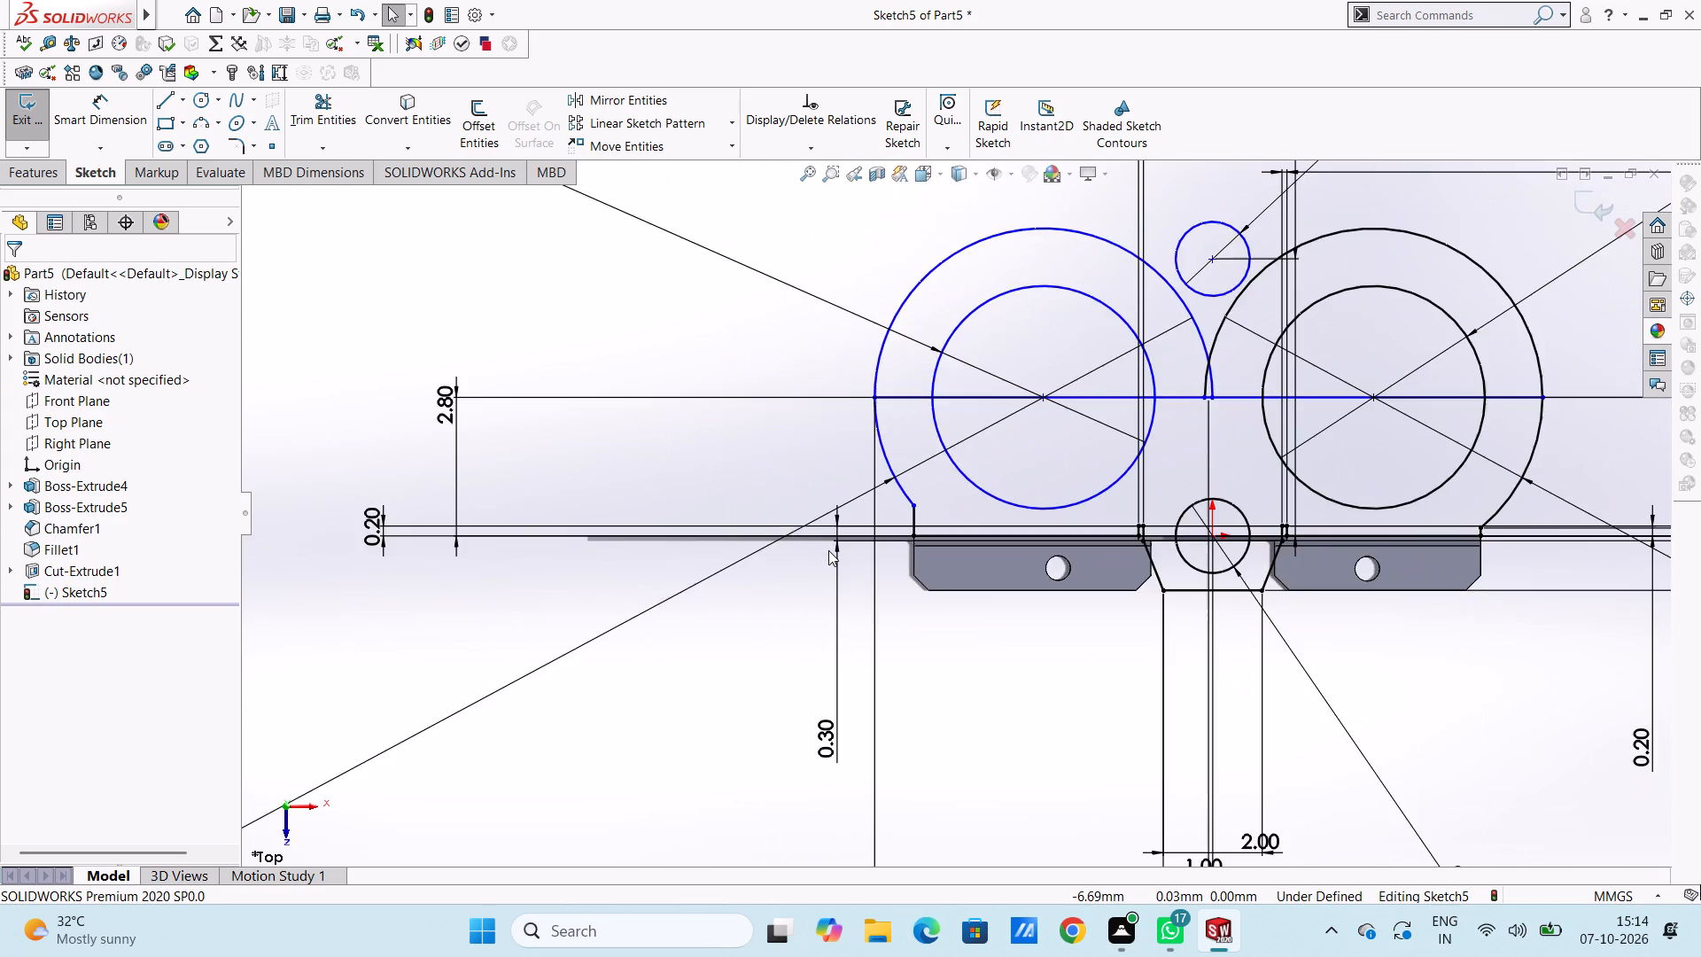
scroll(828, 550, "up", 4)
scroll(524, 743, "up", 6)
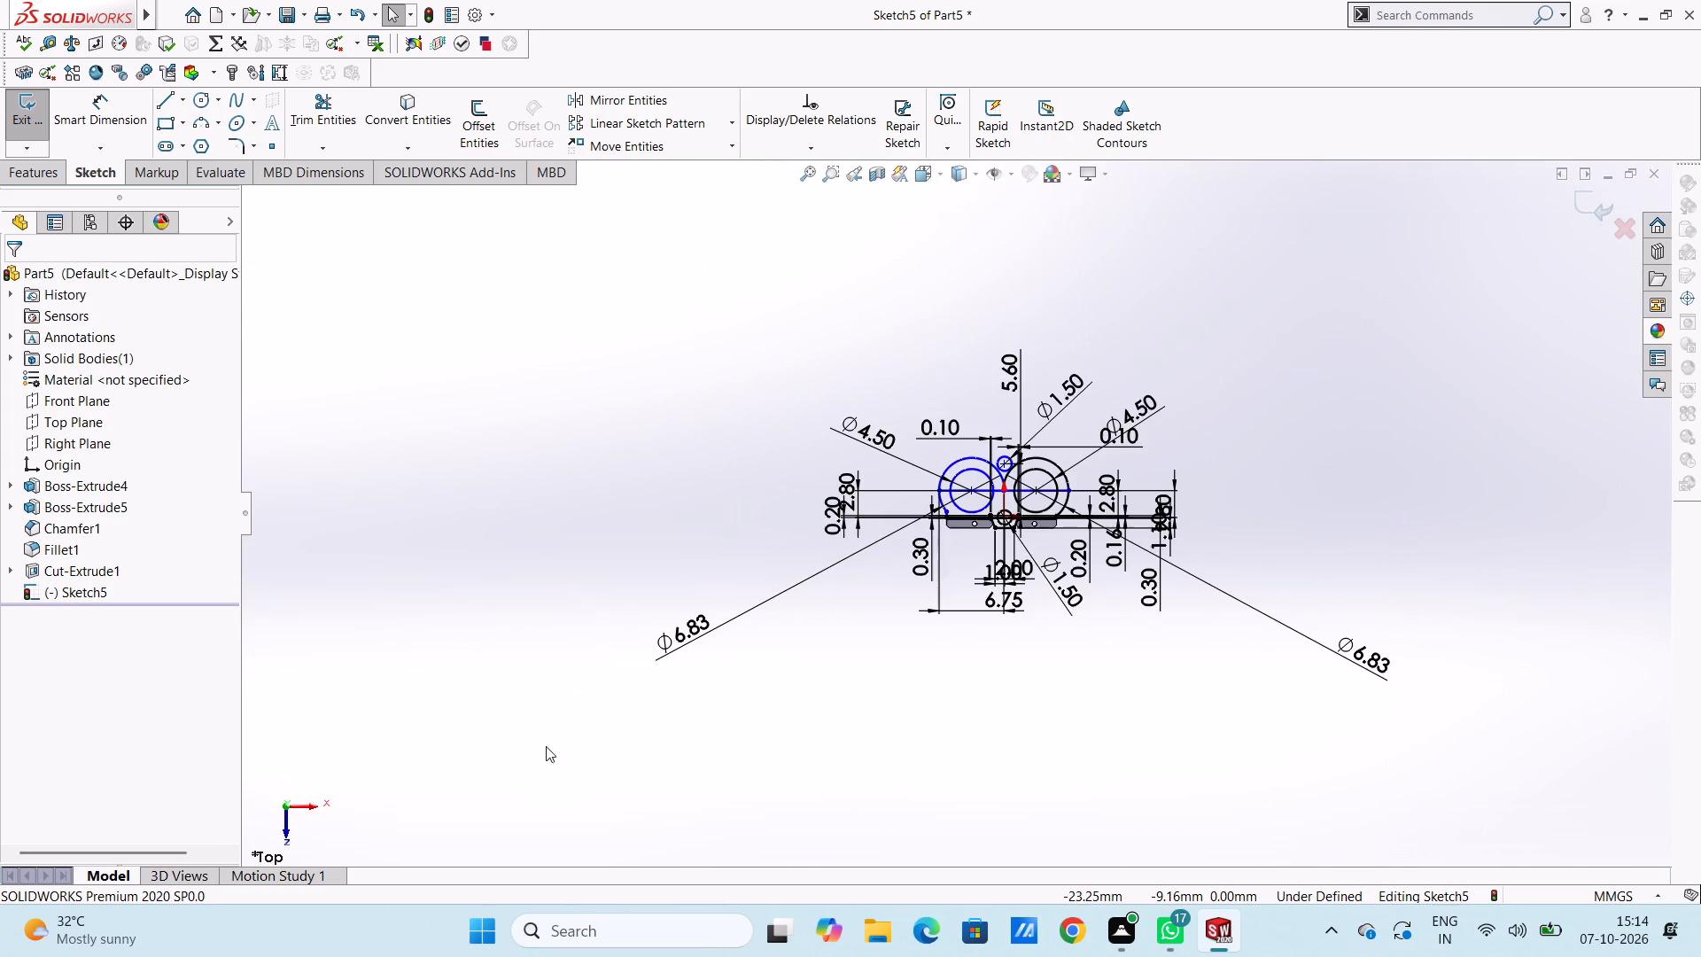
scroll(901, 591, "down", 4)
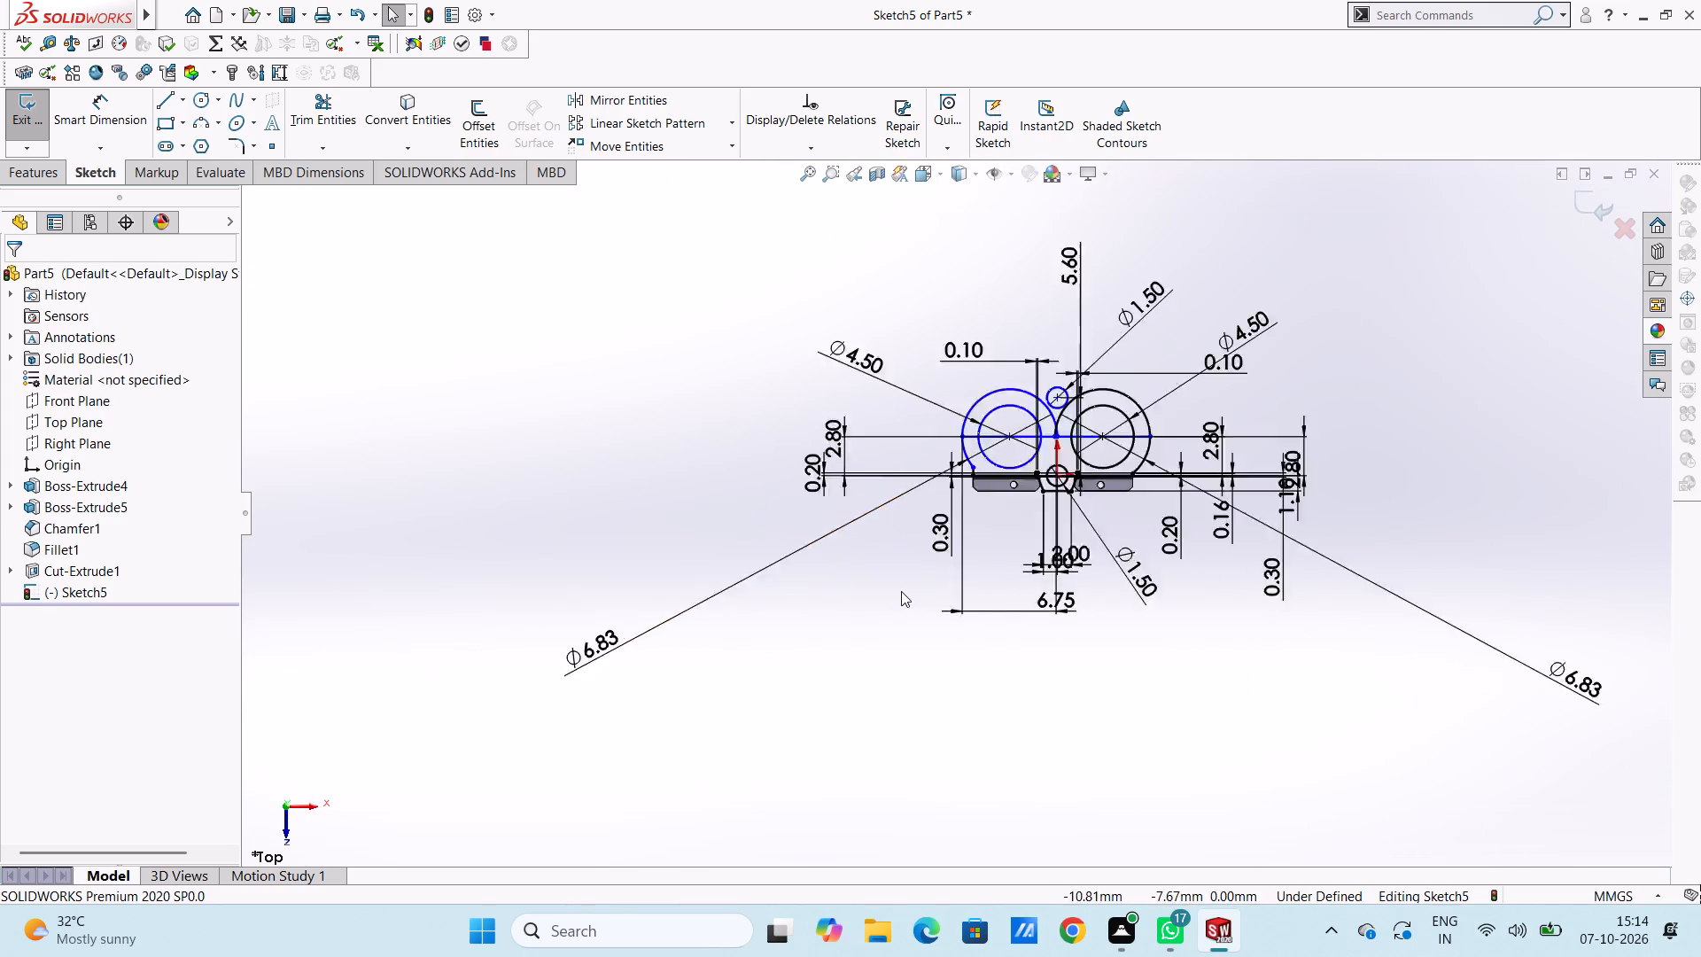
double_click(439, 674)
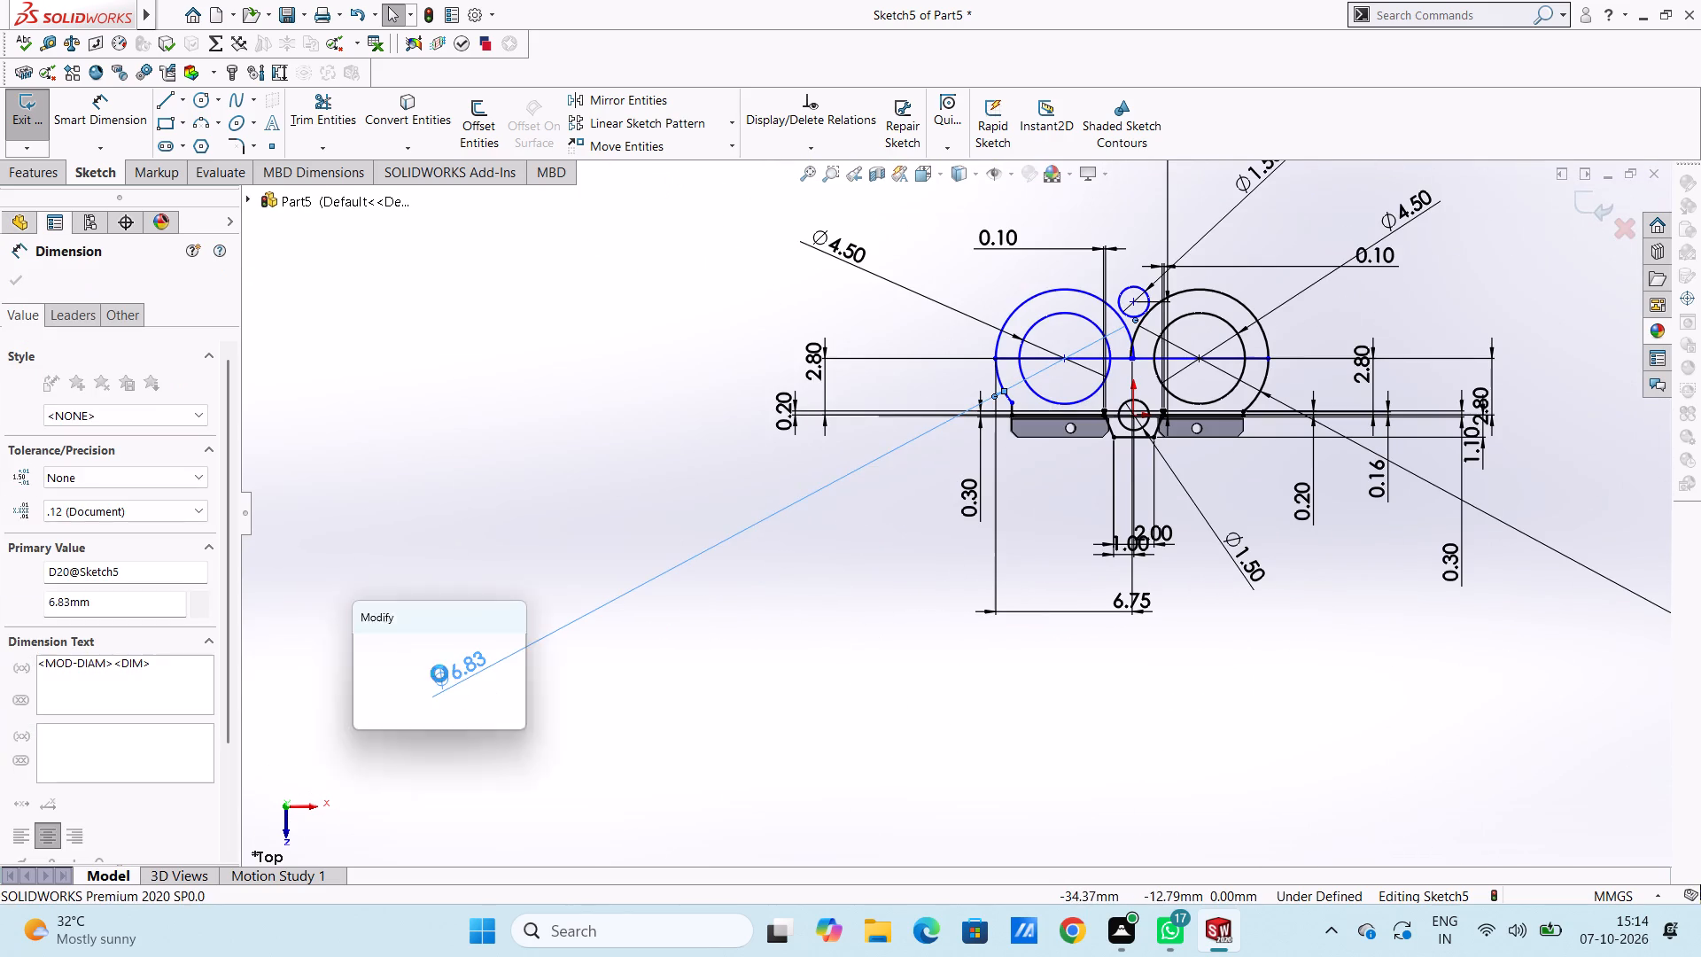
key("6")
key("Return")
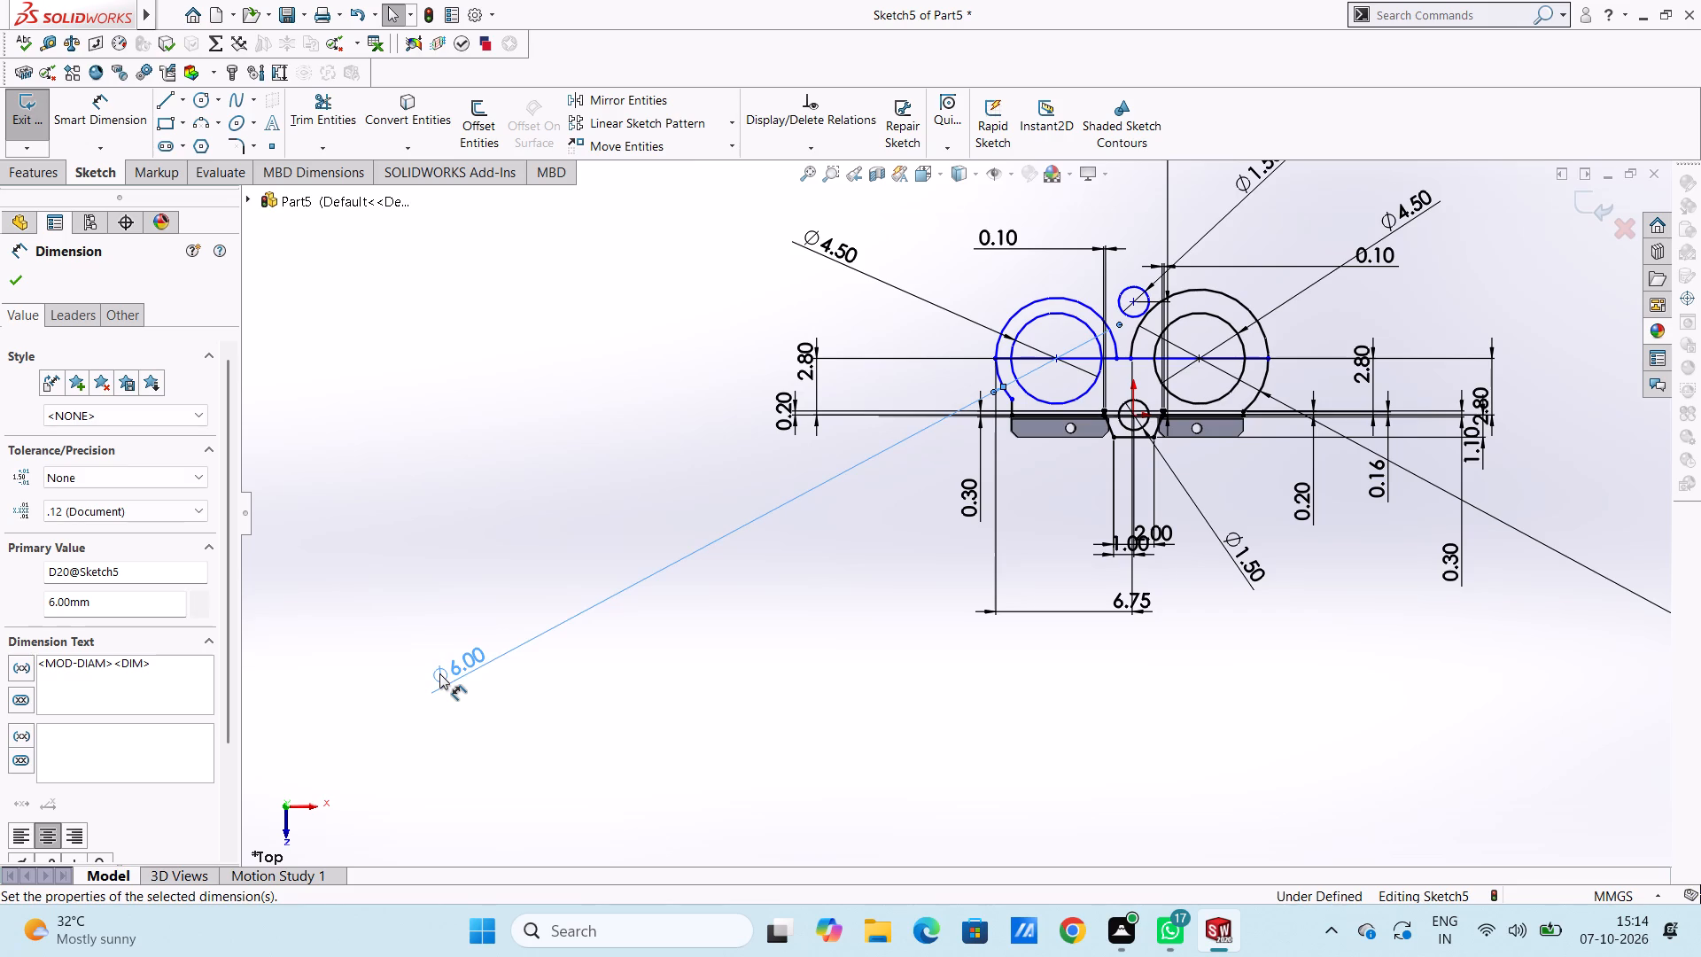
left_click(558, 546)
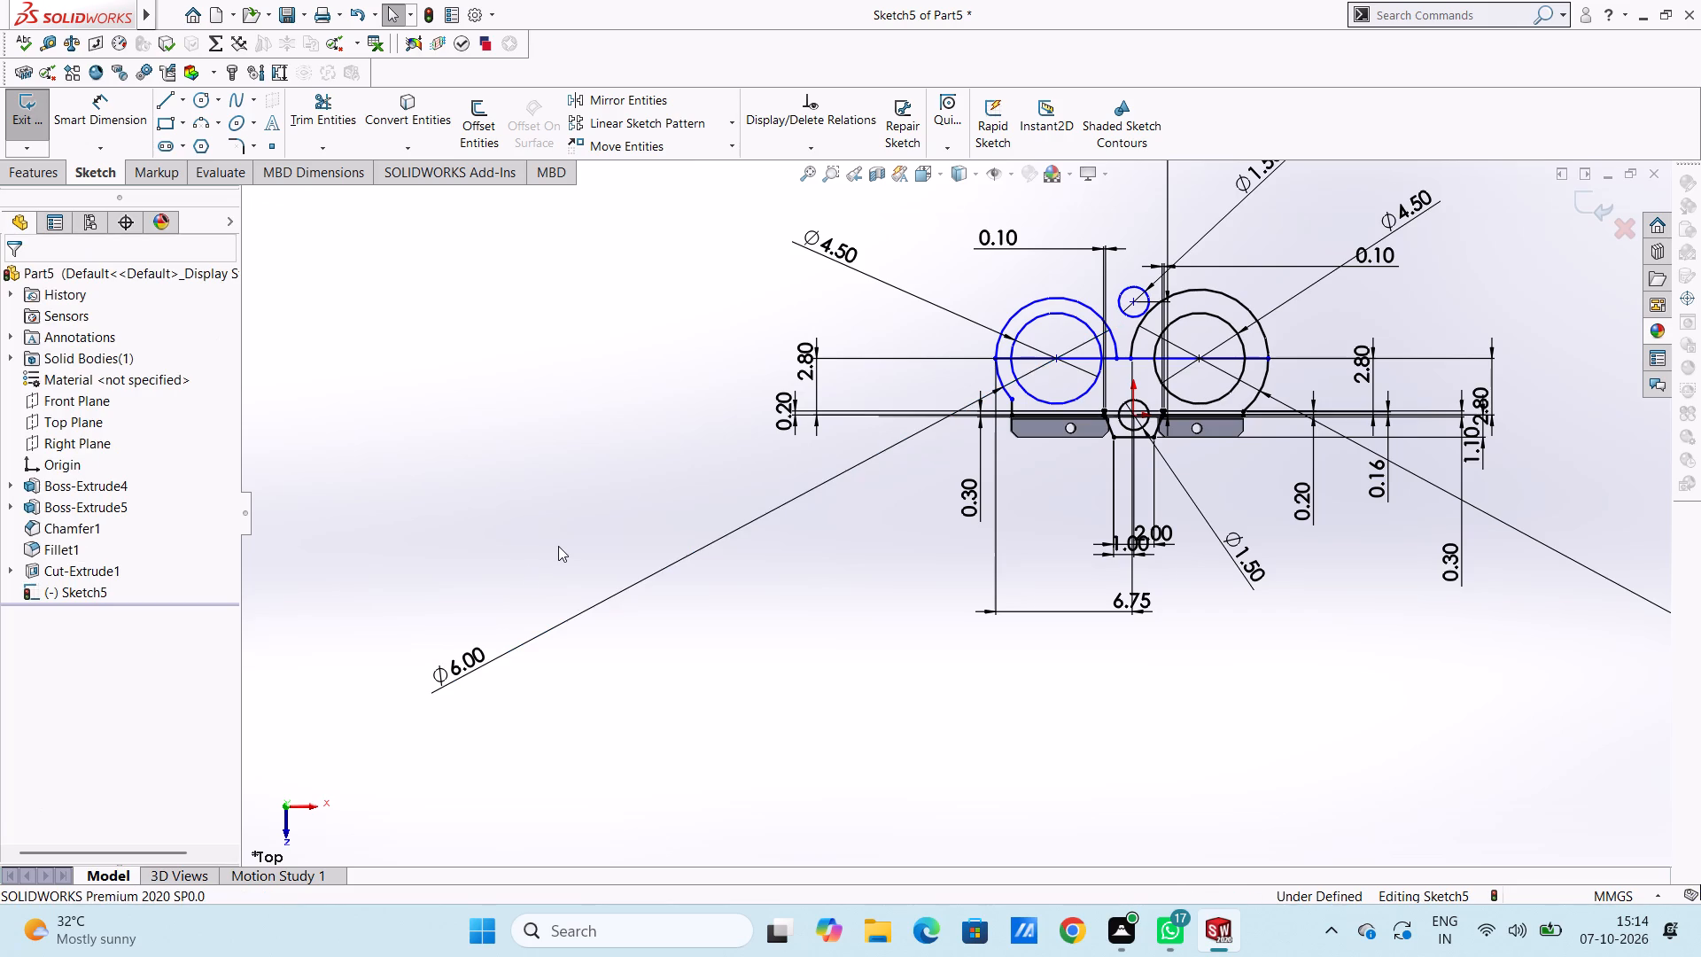
Set the left outer circle's diameter to 6.85 mm.
double_click(463, 665)
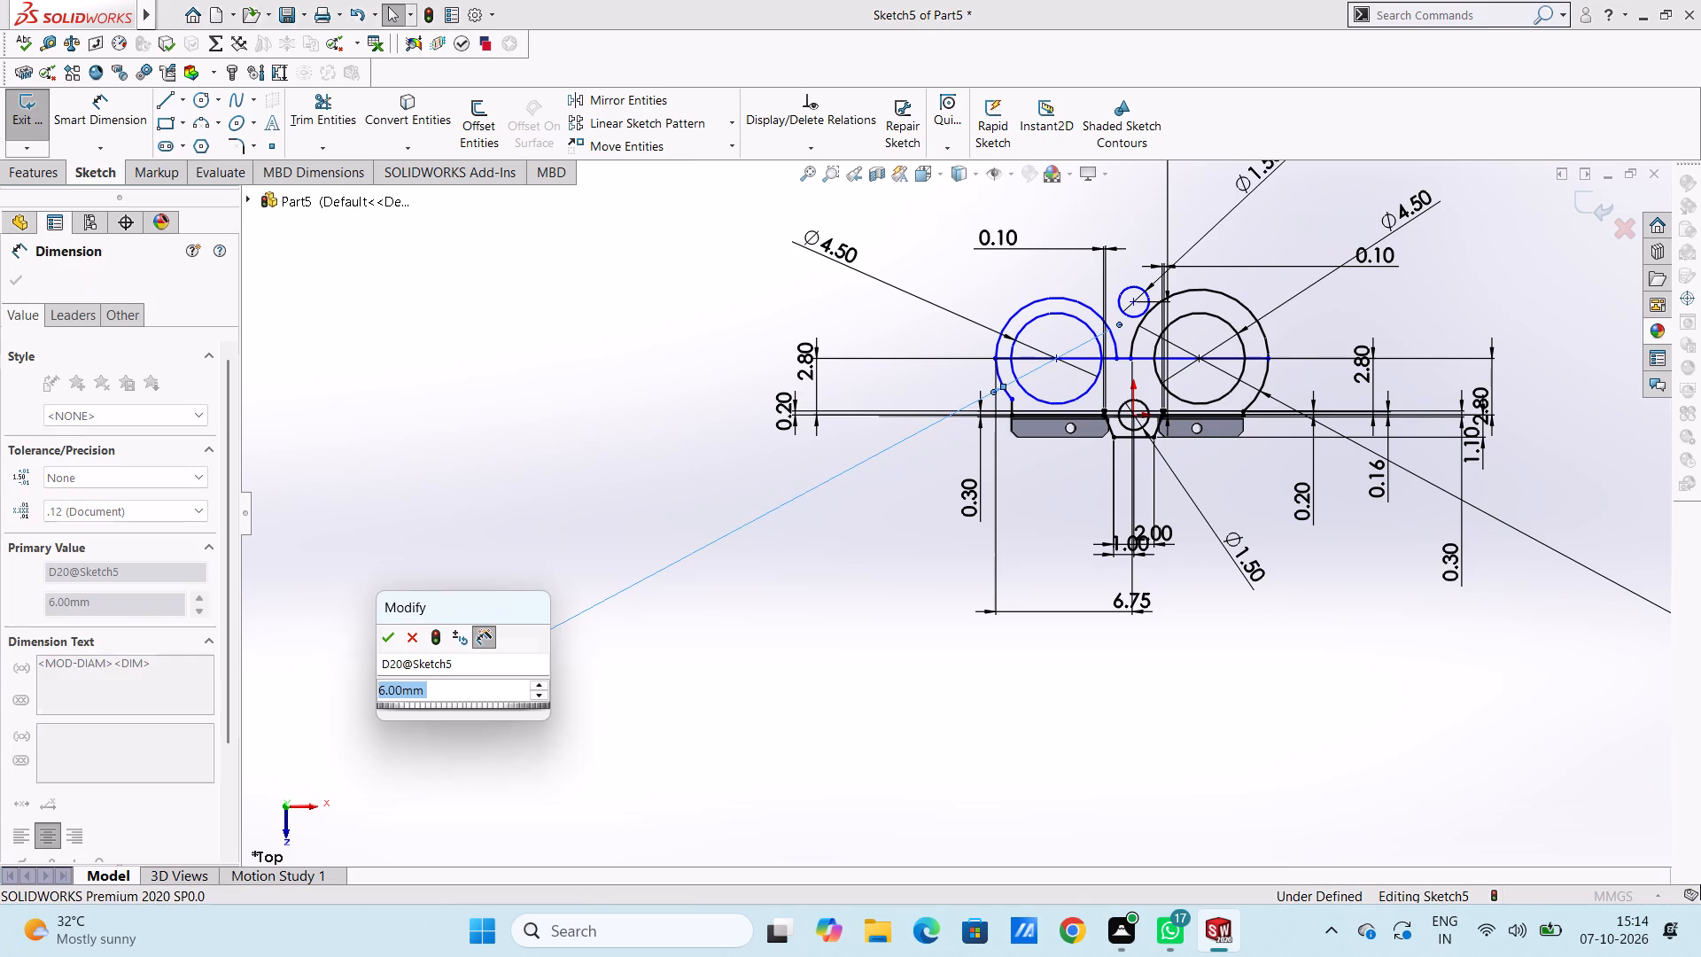
type("68")
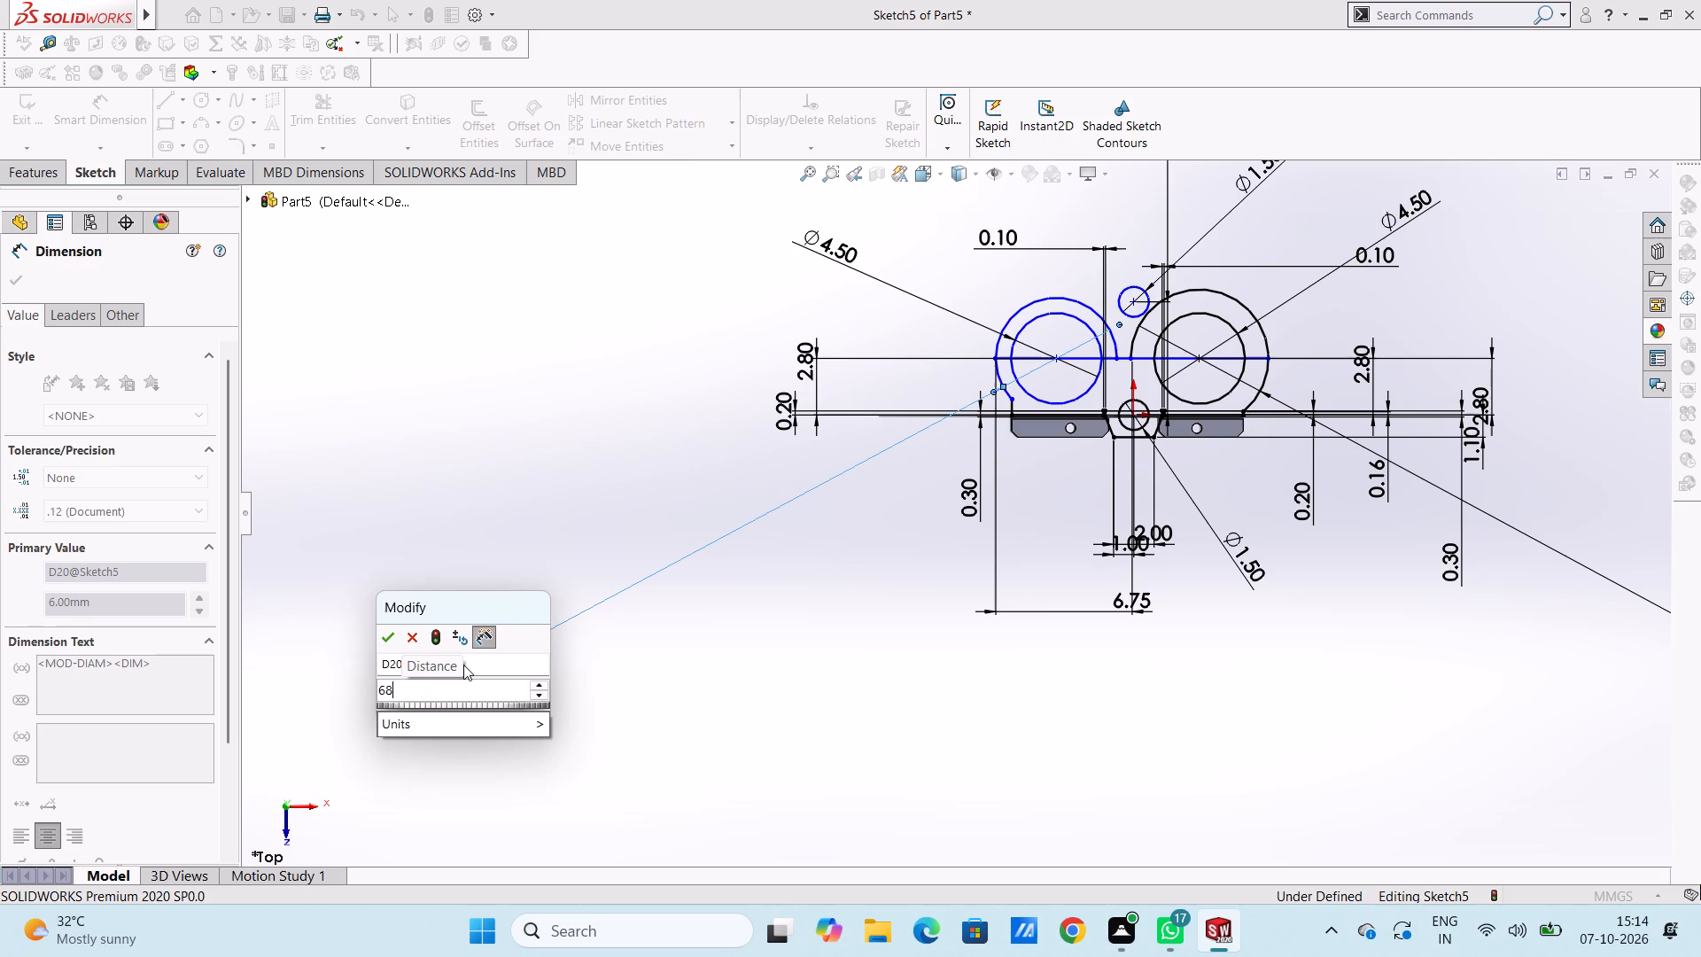
key("BackSpace")
type(".8")
key("5")
key("Return")
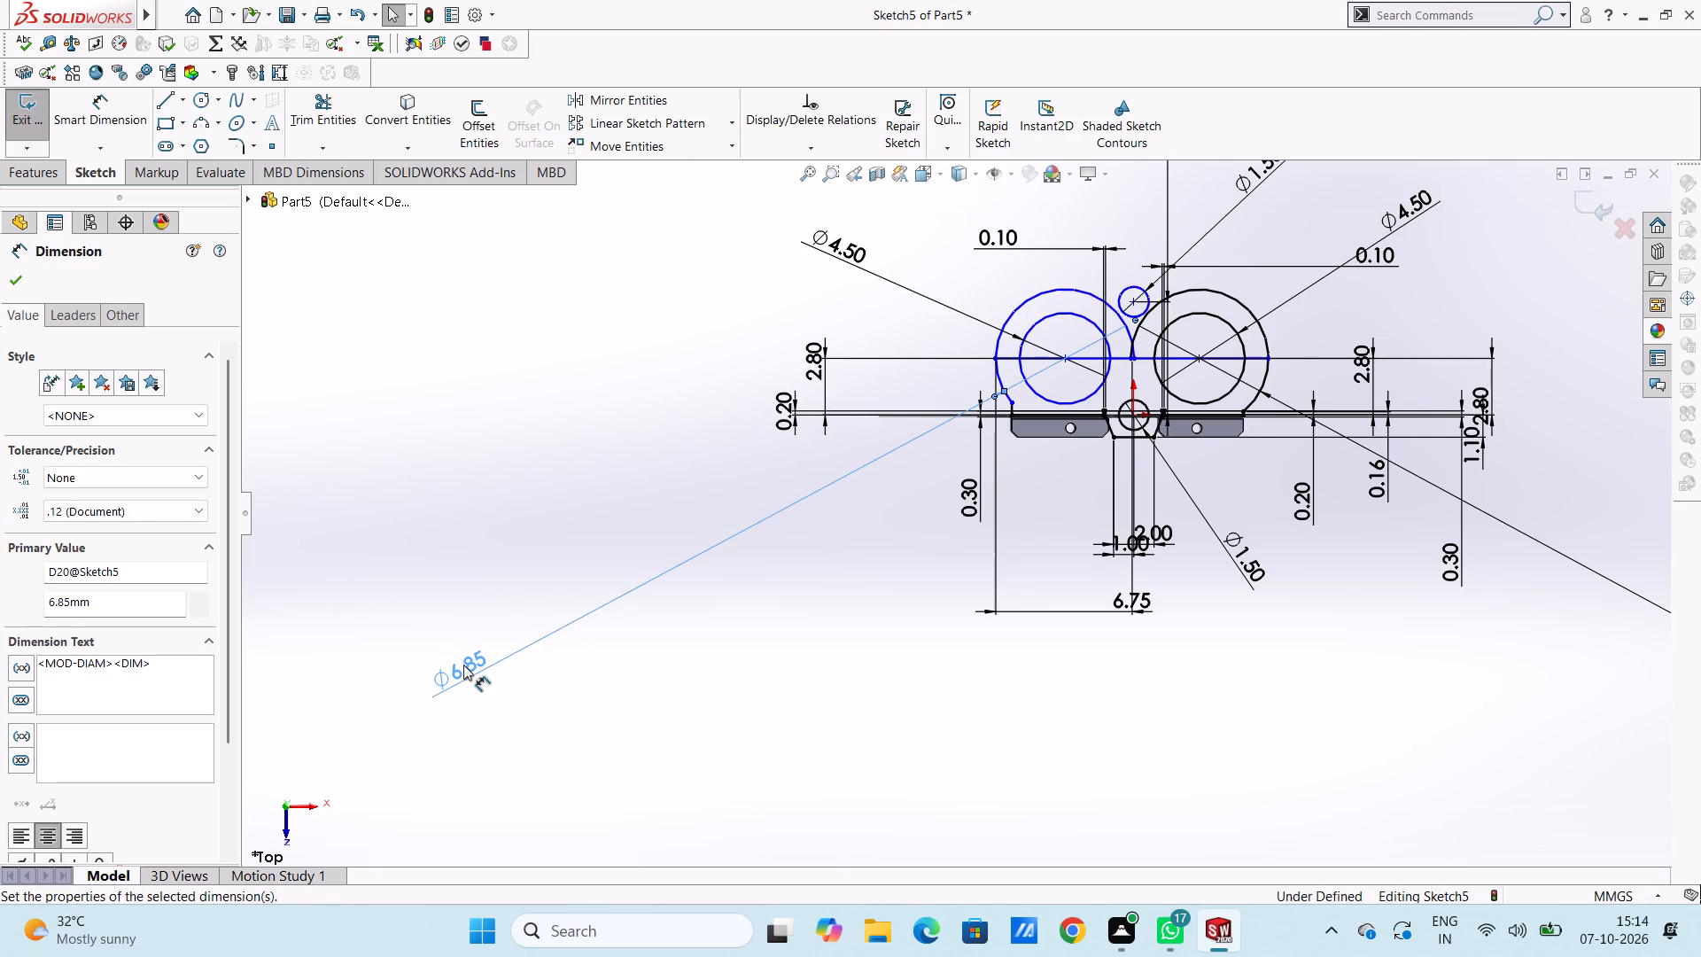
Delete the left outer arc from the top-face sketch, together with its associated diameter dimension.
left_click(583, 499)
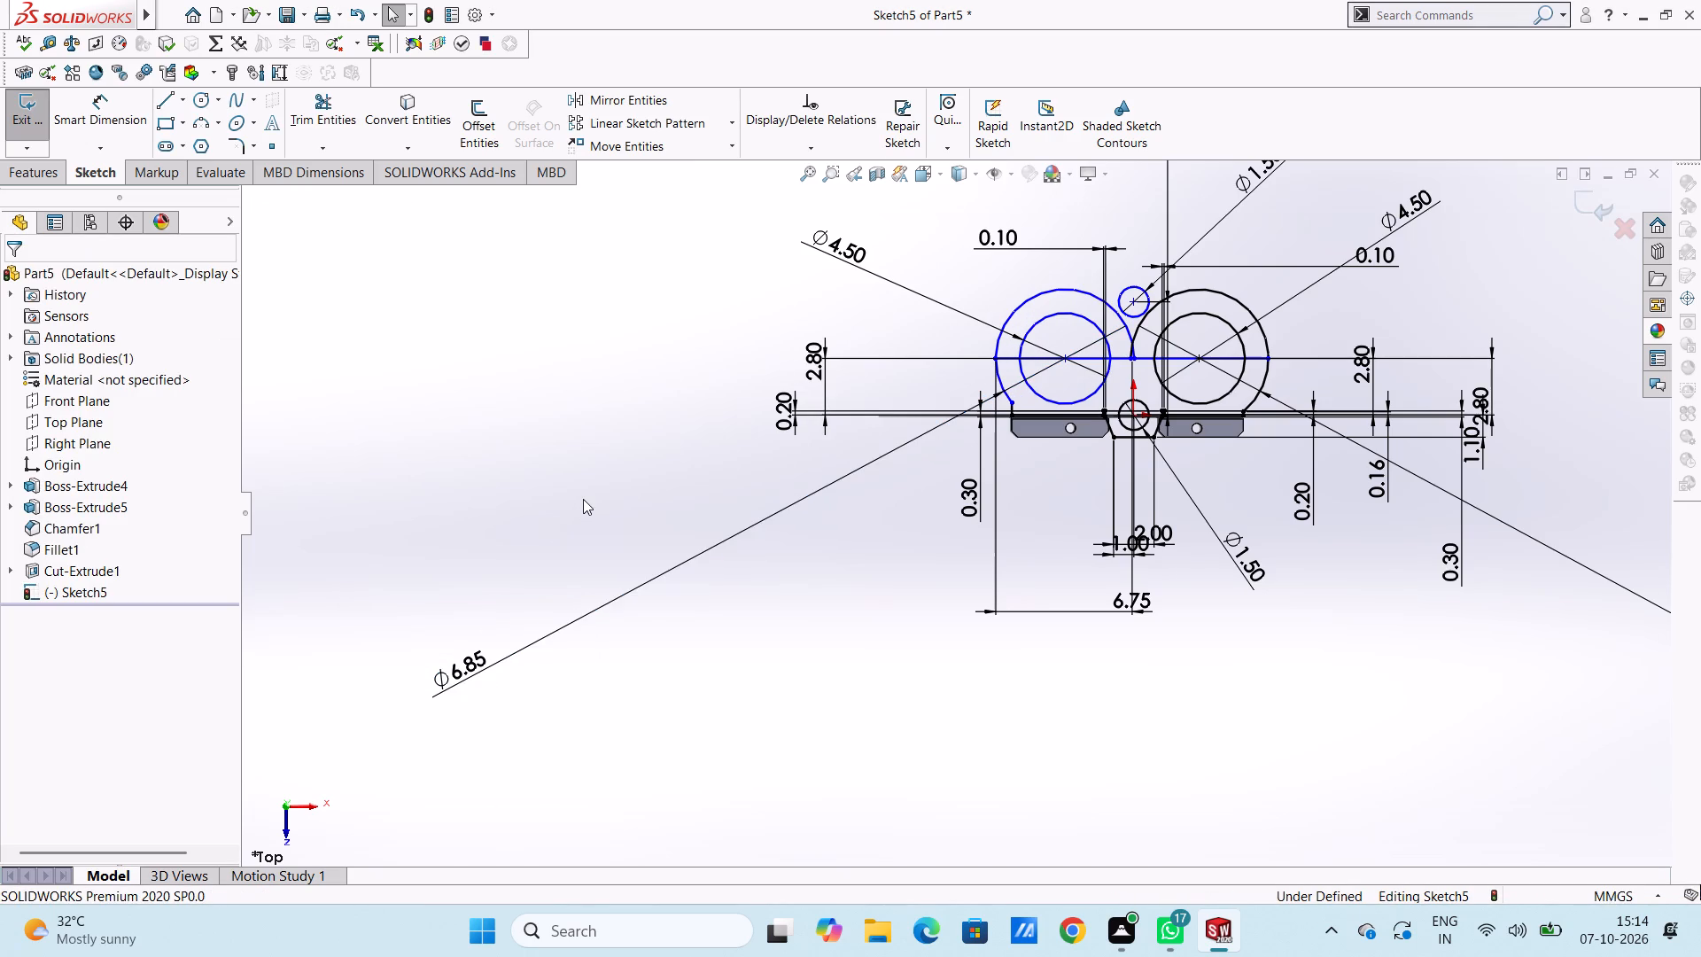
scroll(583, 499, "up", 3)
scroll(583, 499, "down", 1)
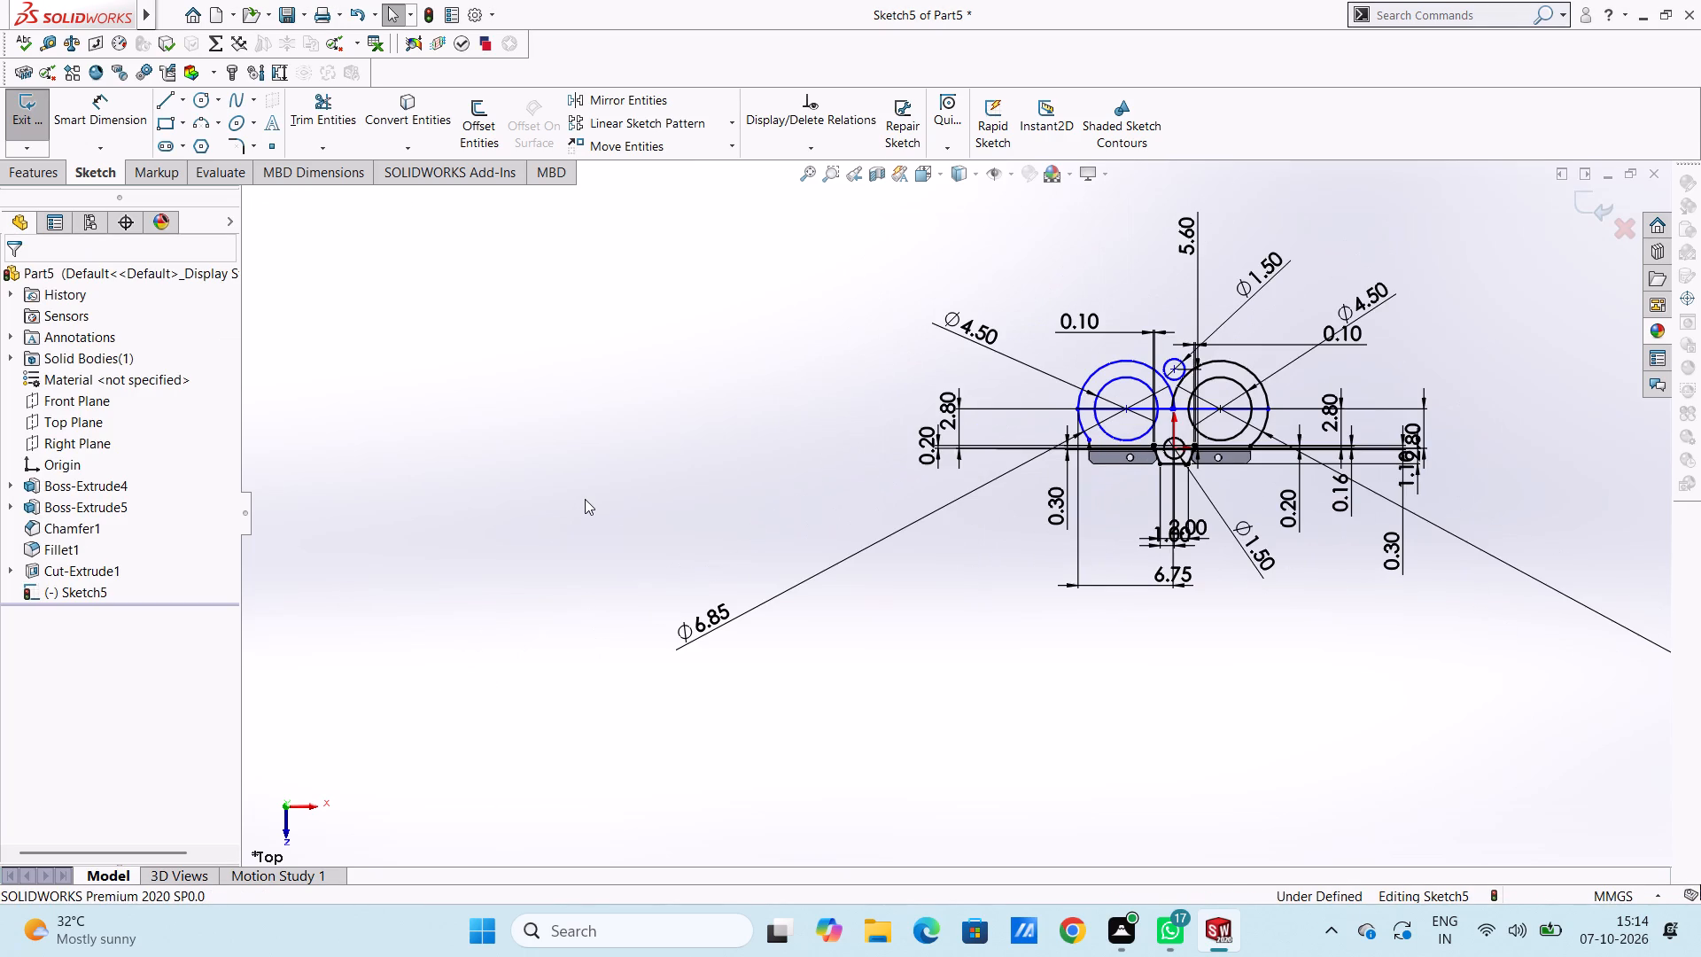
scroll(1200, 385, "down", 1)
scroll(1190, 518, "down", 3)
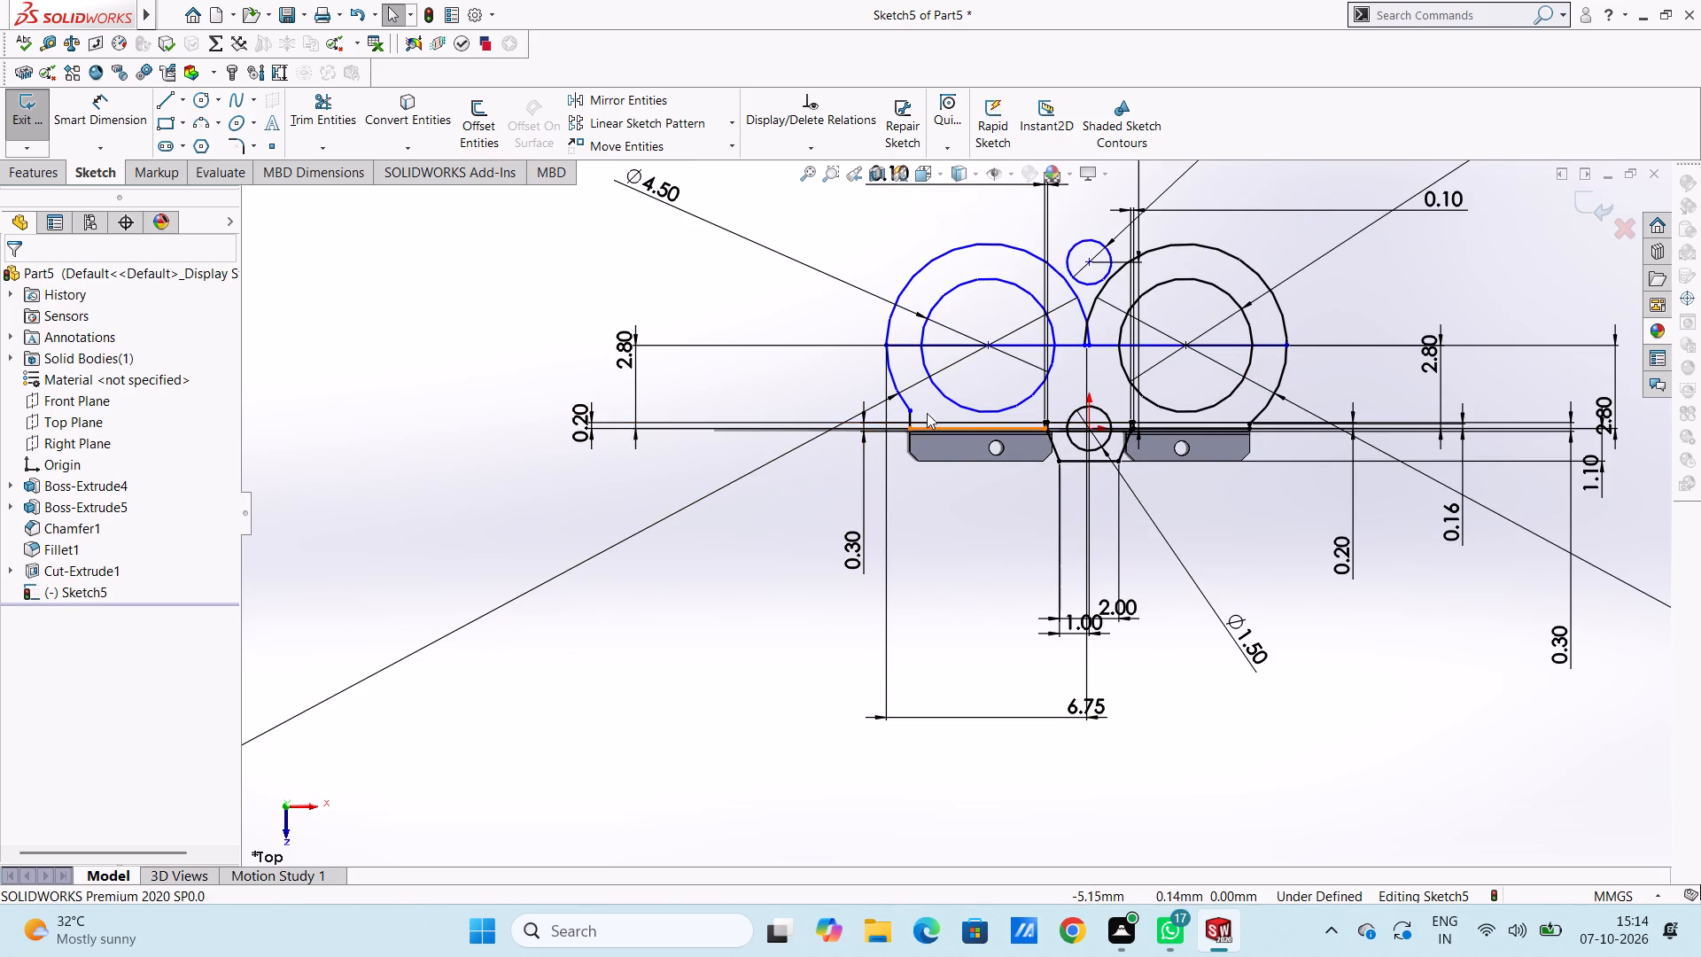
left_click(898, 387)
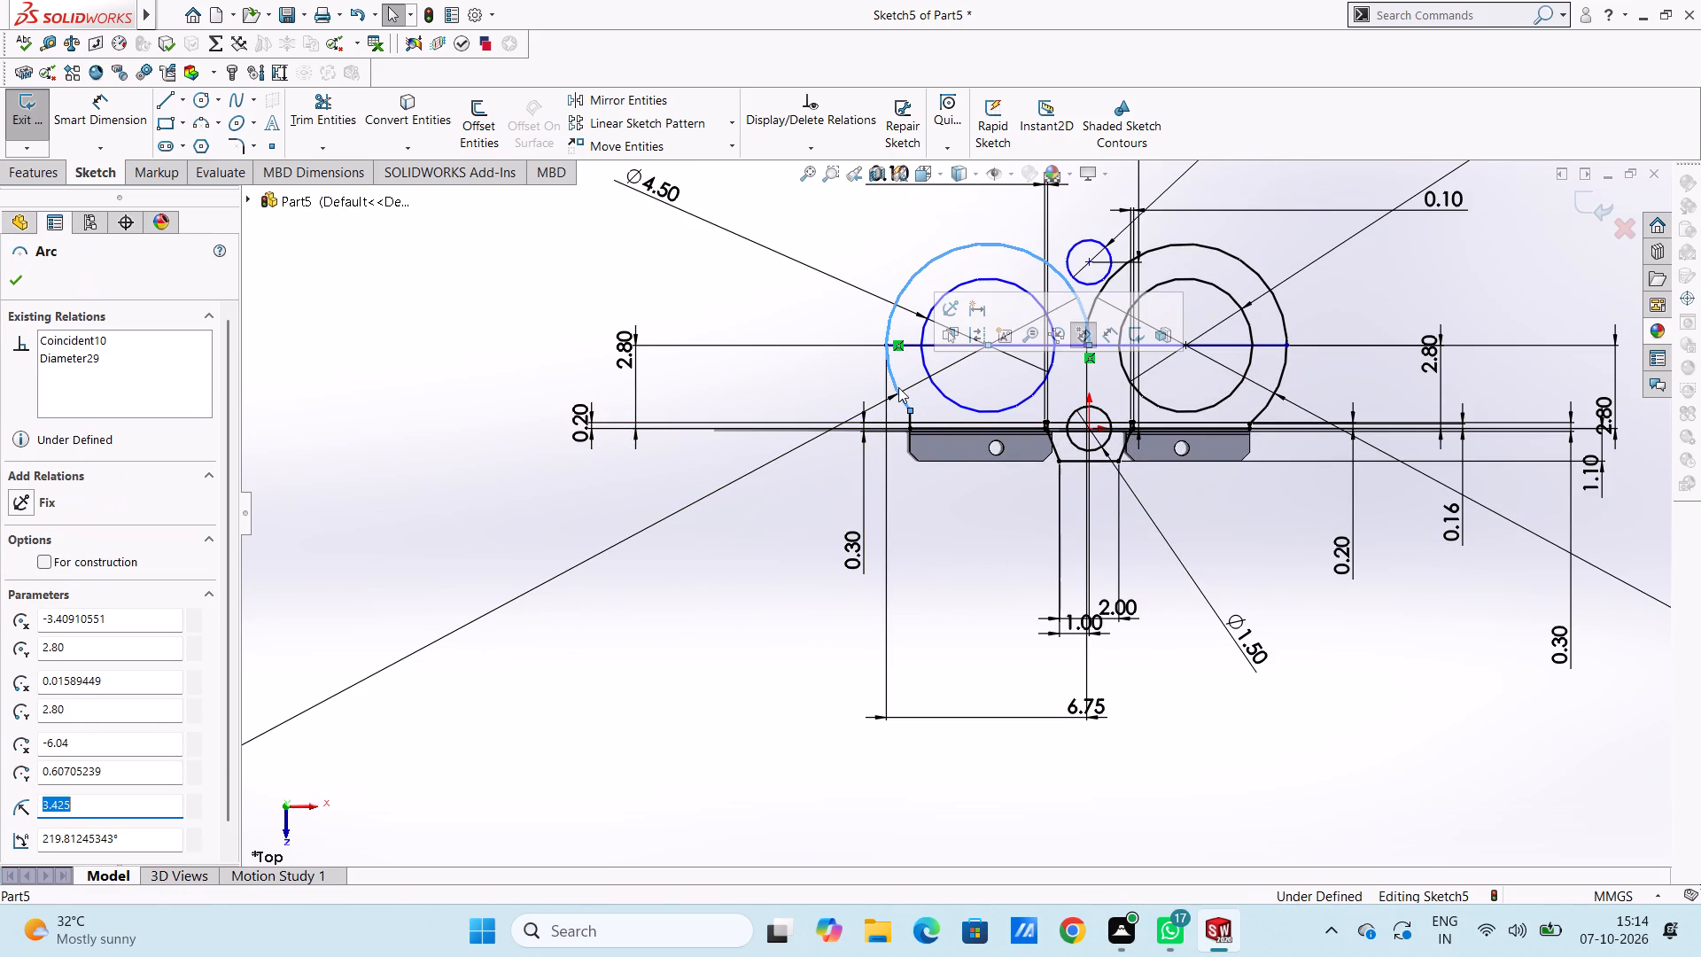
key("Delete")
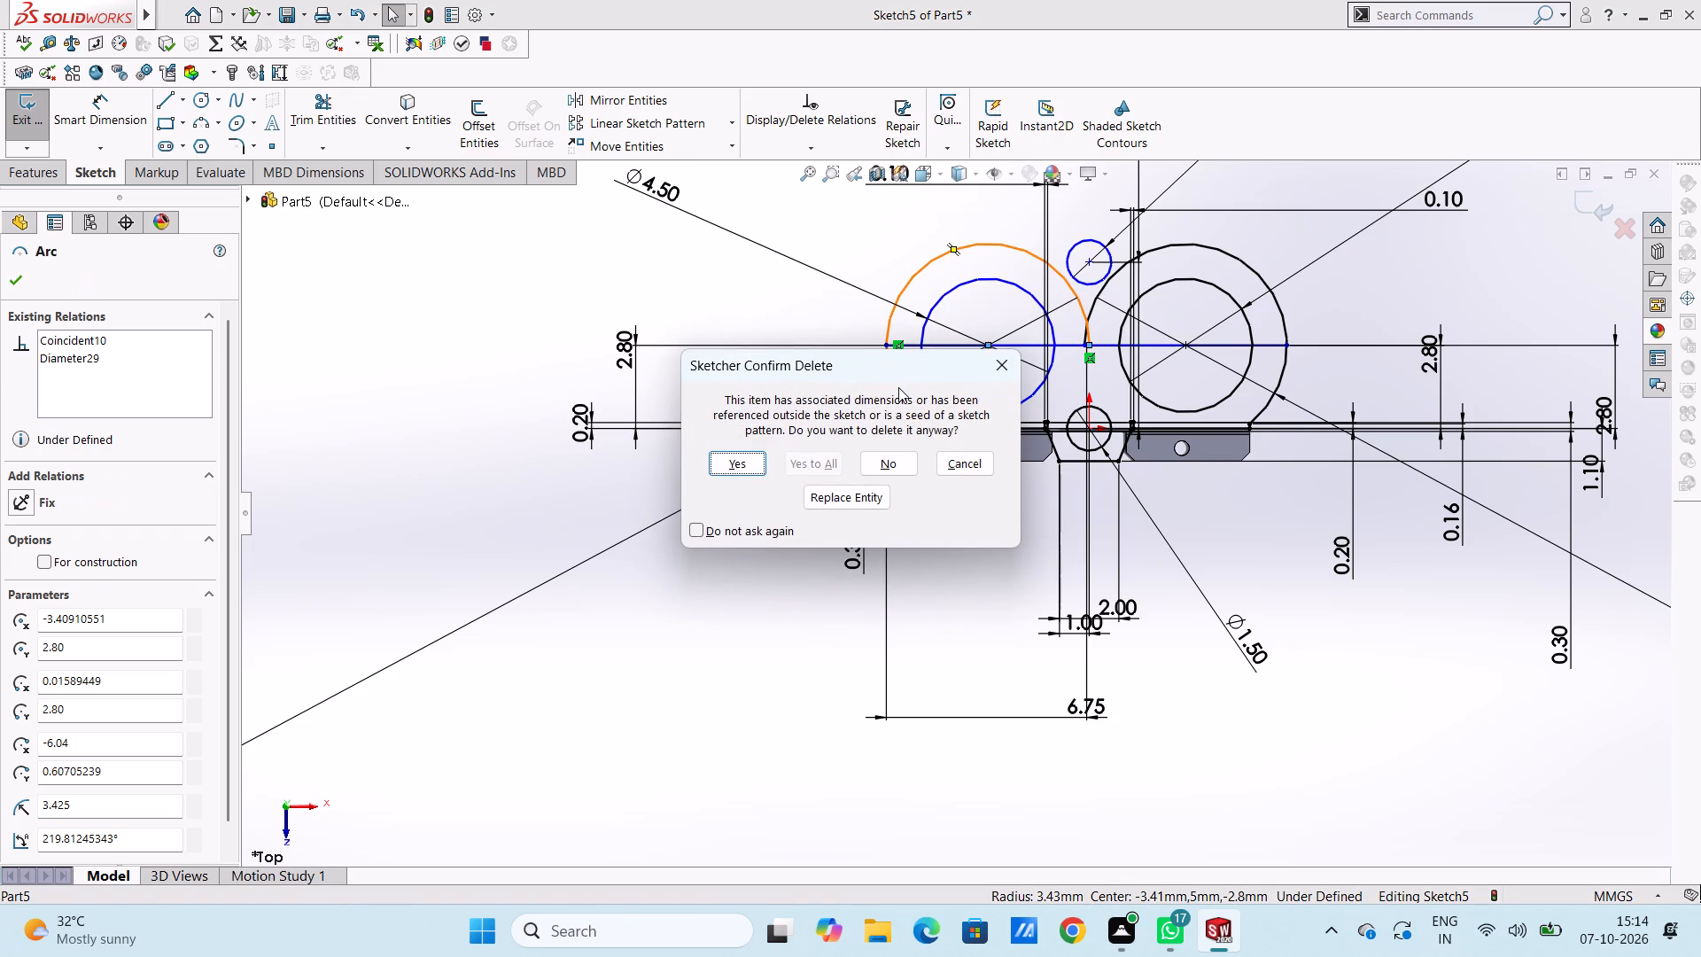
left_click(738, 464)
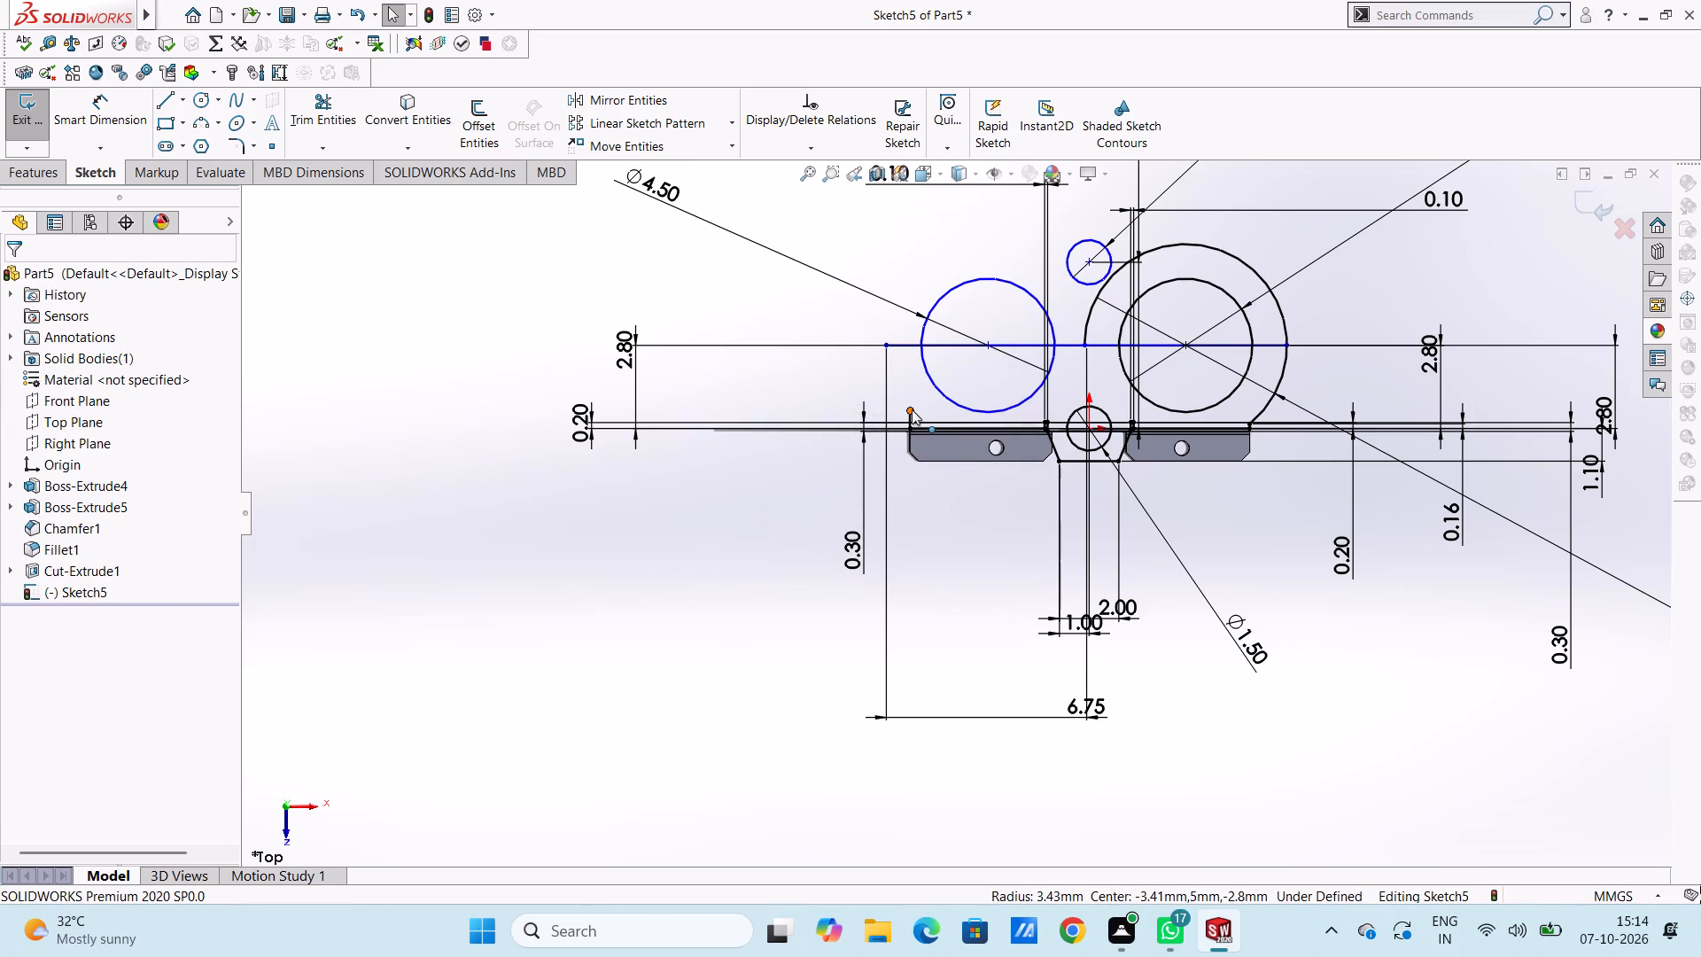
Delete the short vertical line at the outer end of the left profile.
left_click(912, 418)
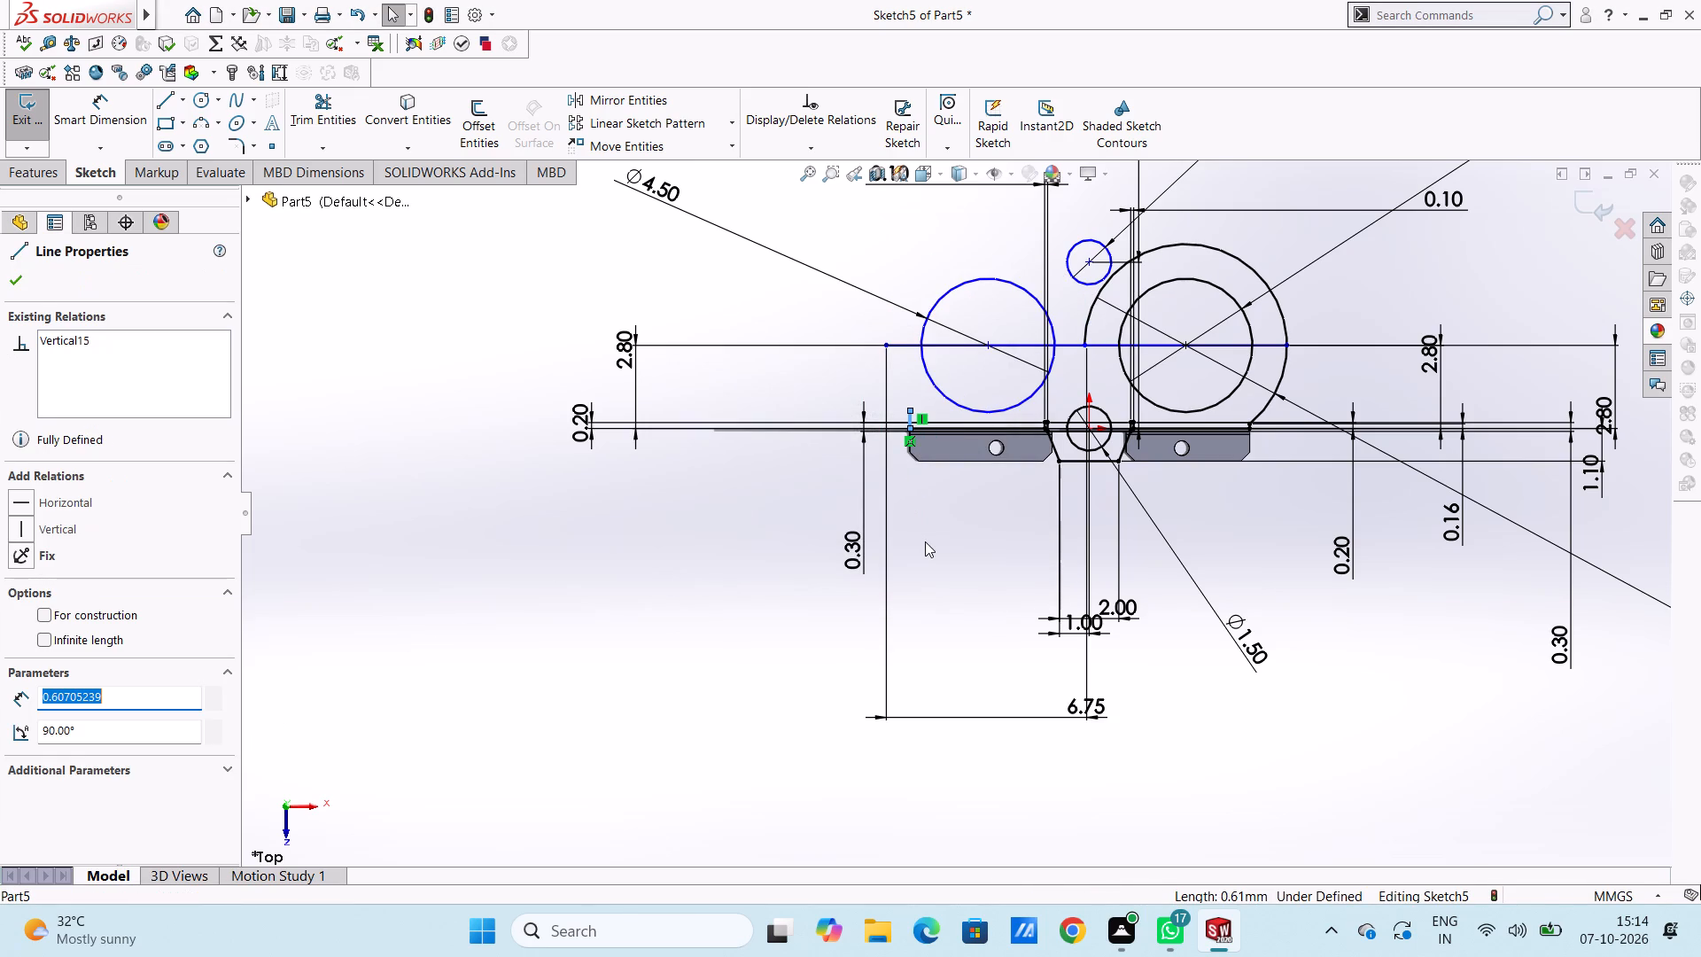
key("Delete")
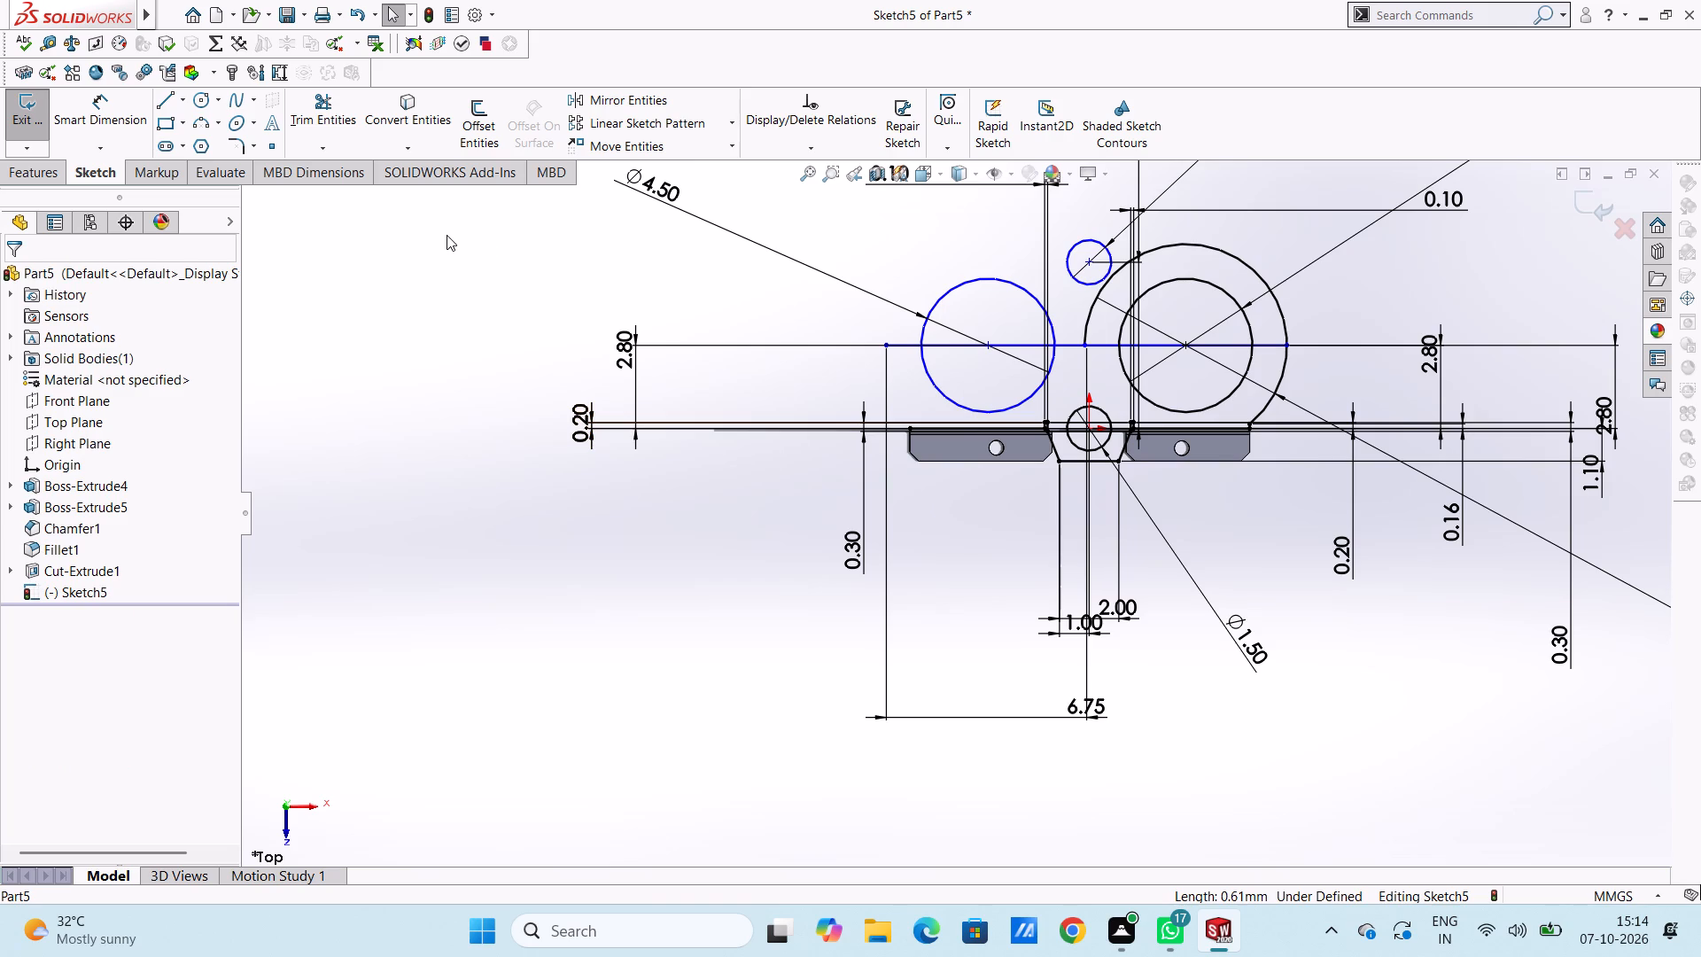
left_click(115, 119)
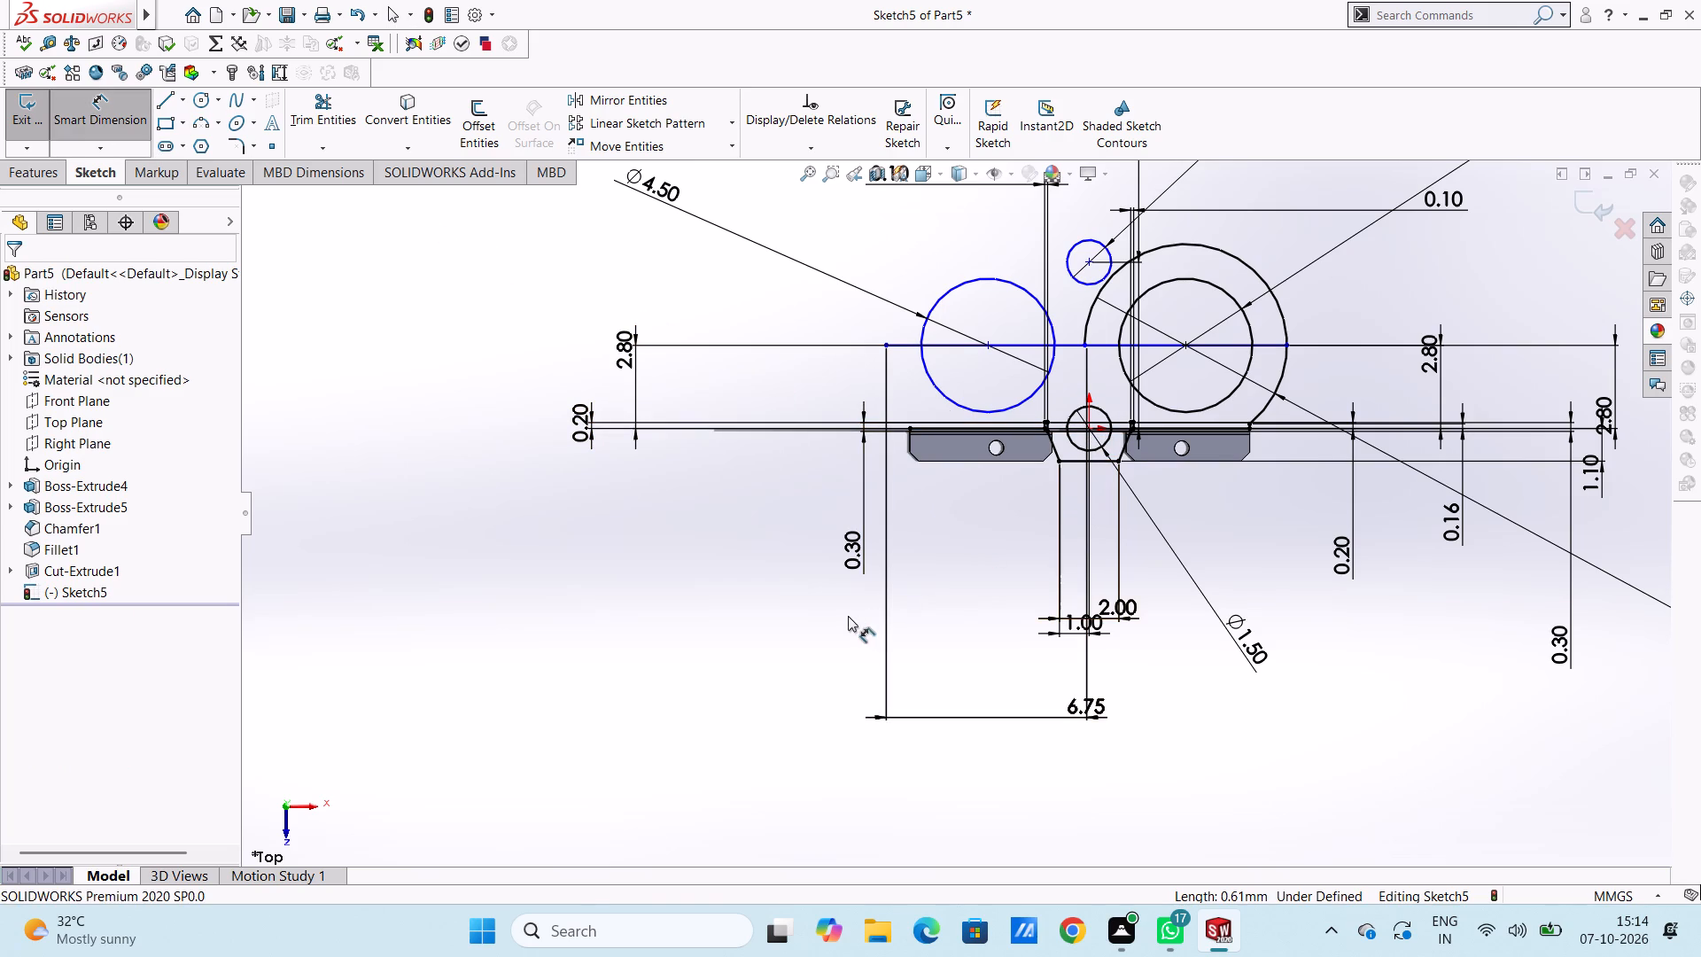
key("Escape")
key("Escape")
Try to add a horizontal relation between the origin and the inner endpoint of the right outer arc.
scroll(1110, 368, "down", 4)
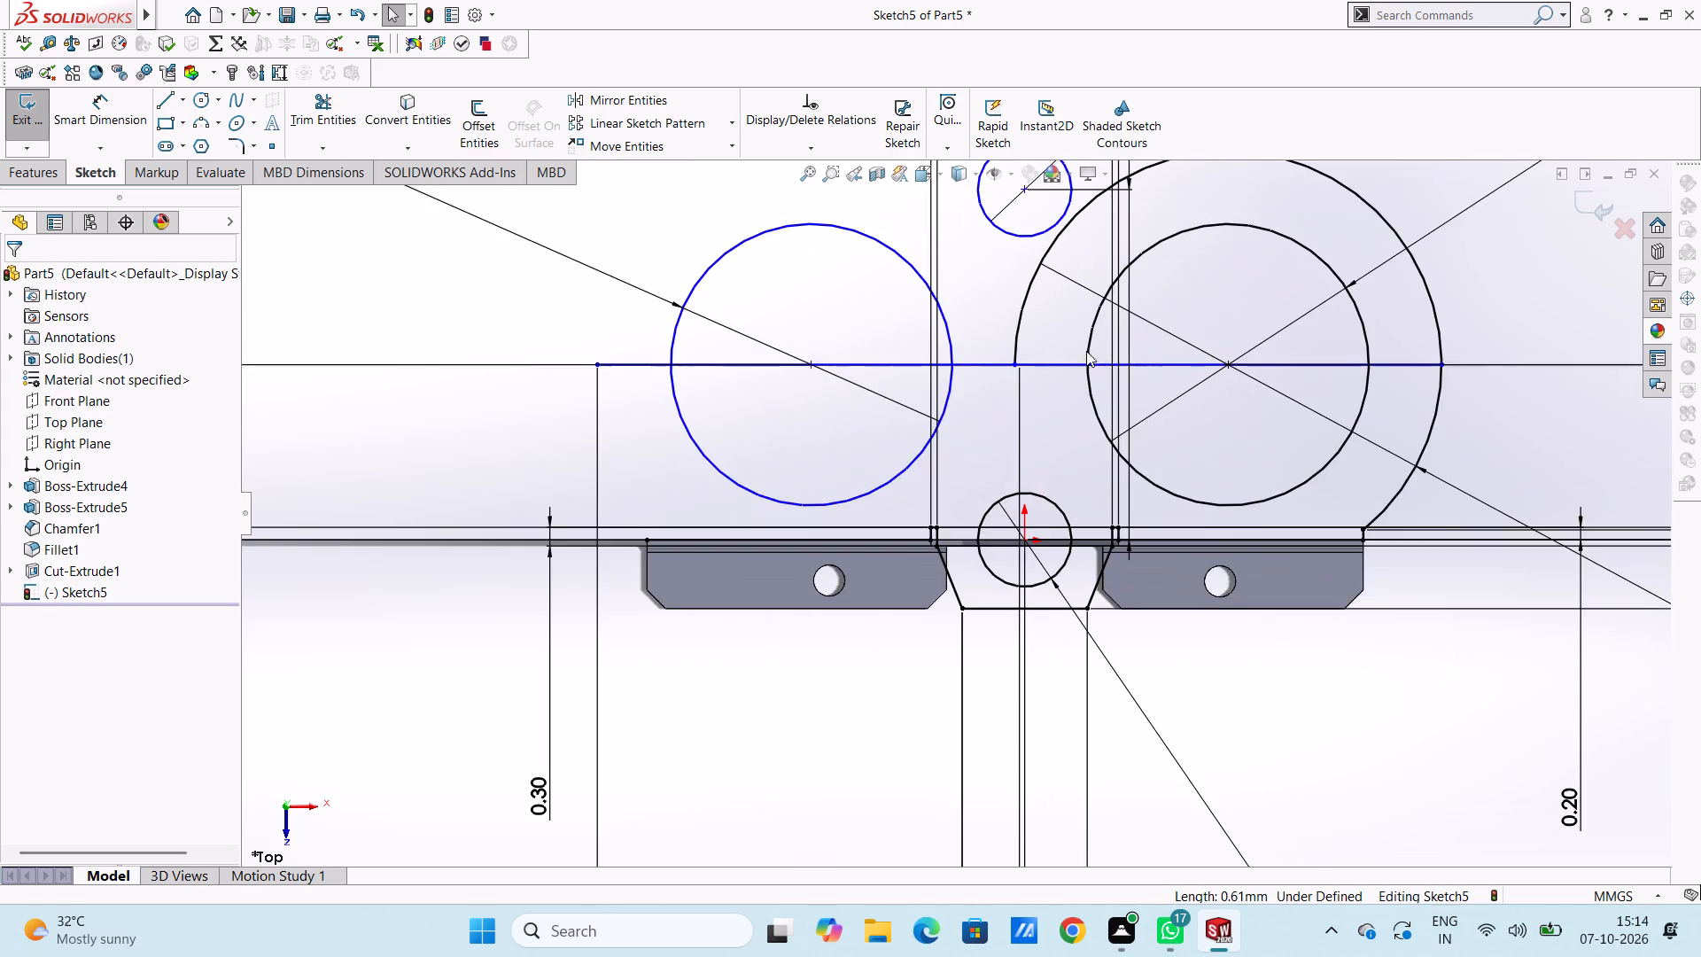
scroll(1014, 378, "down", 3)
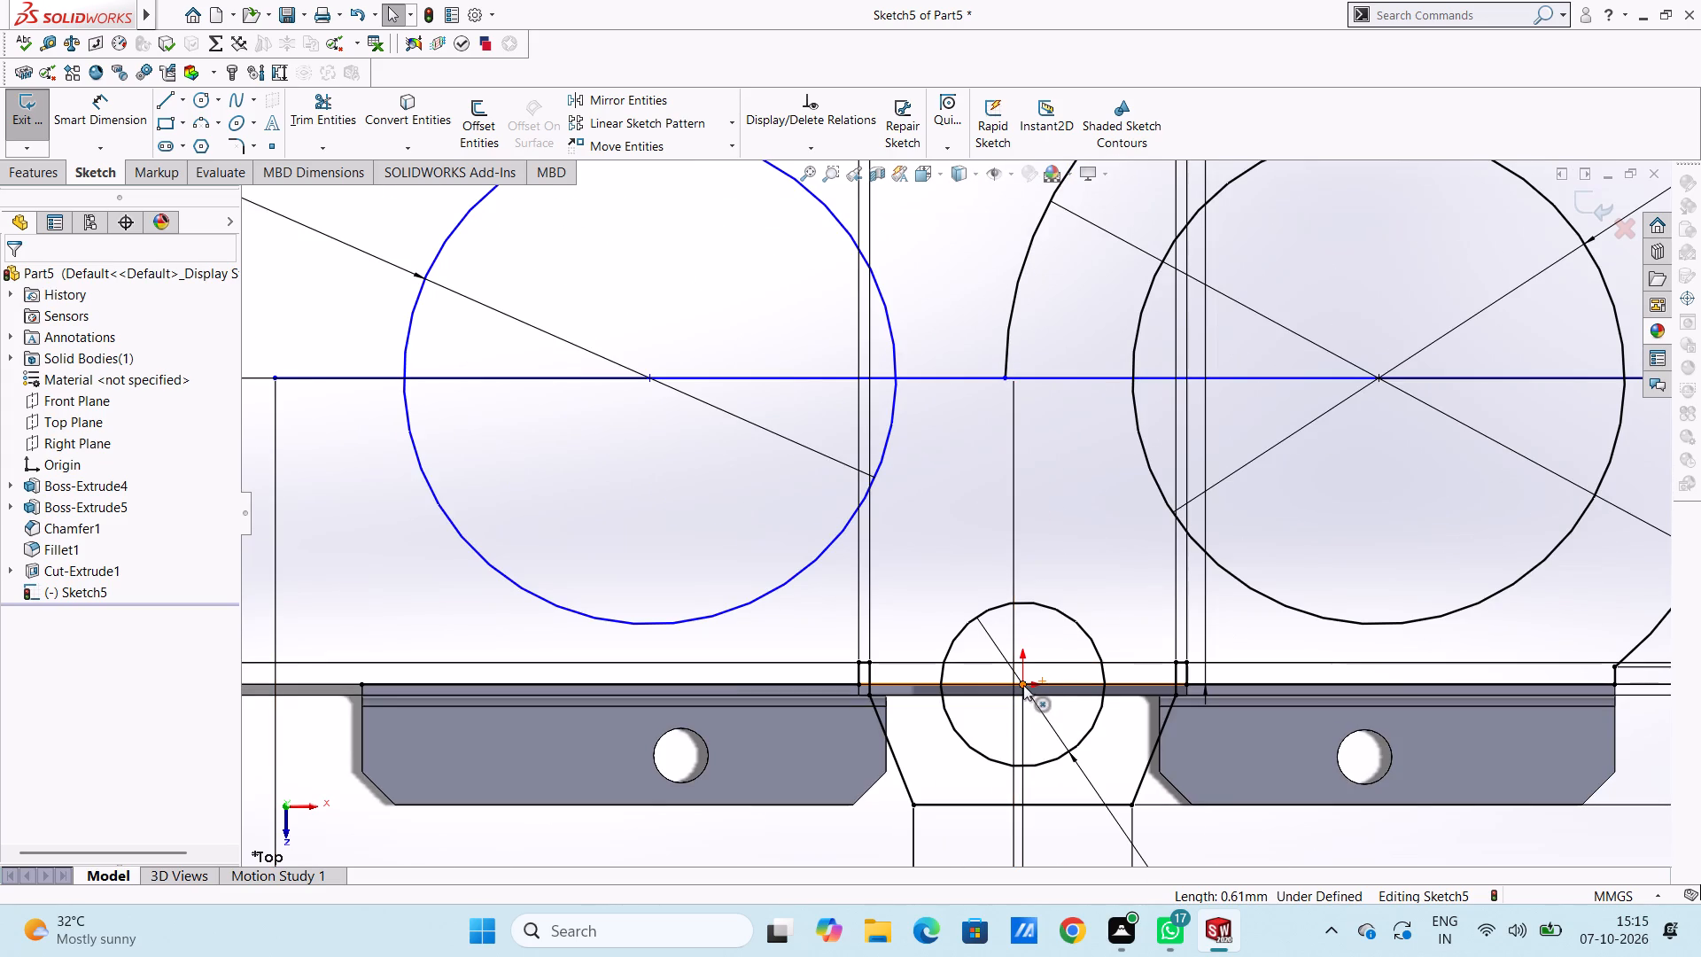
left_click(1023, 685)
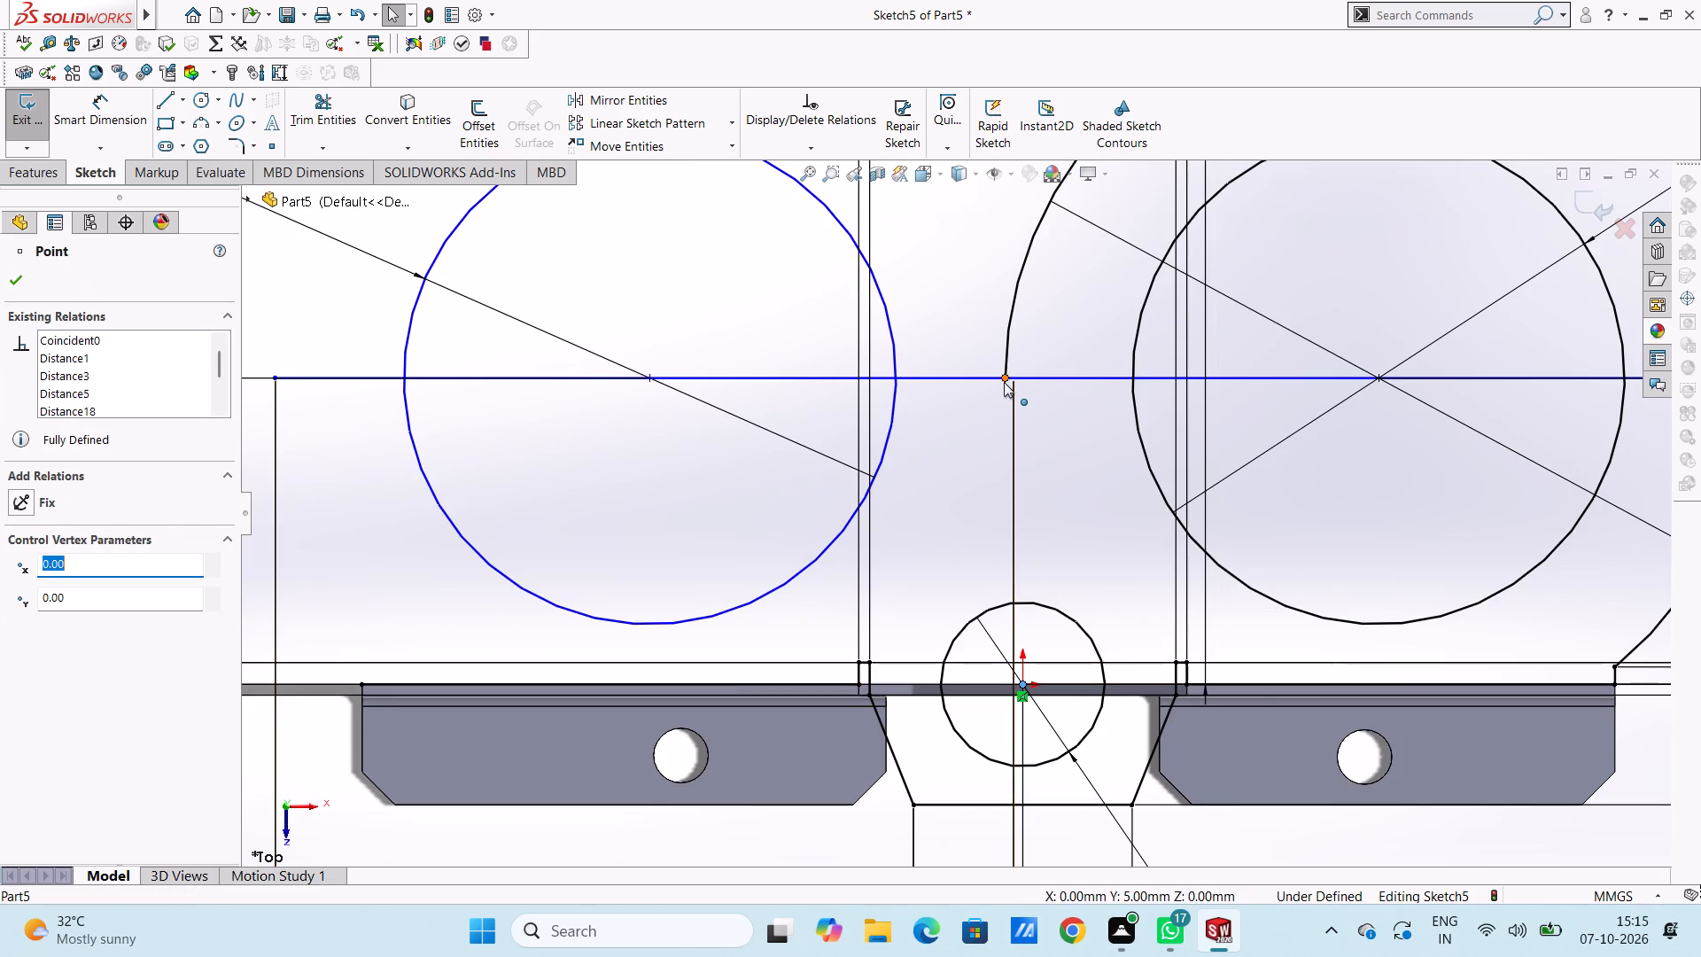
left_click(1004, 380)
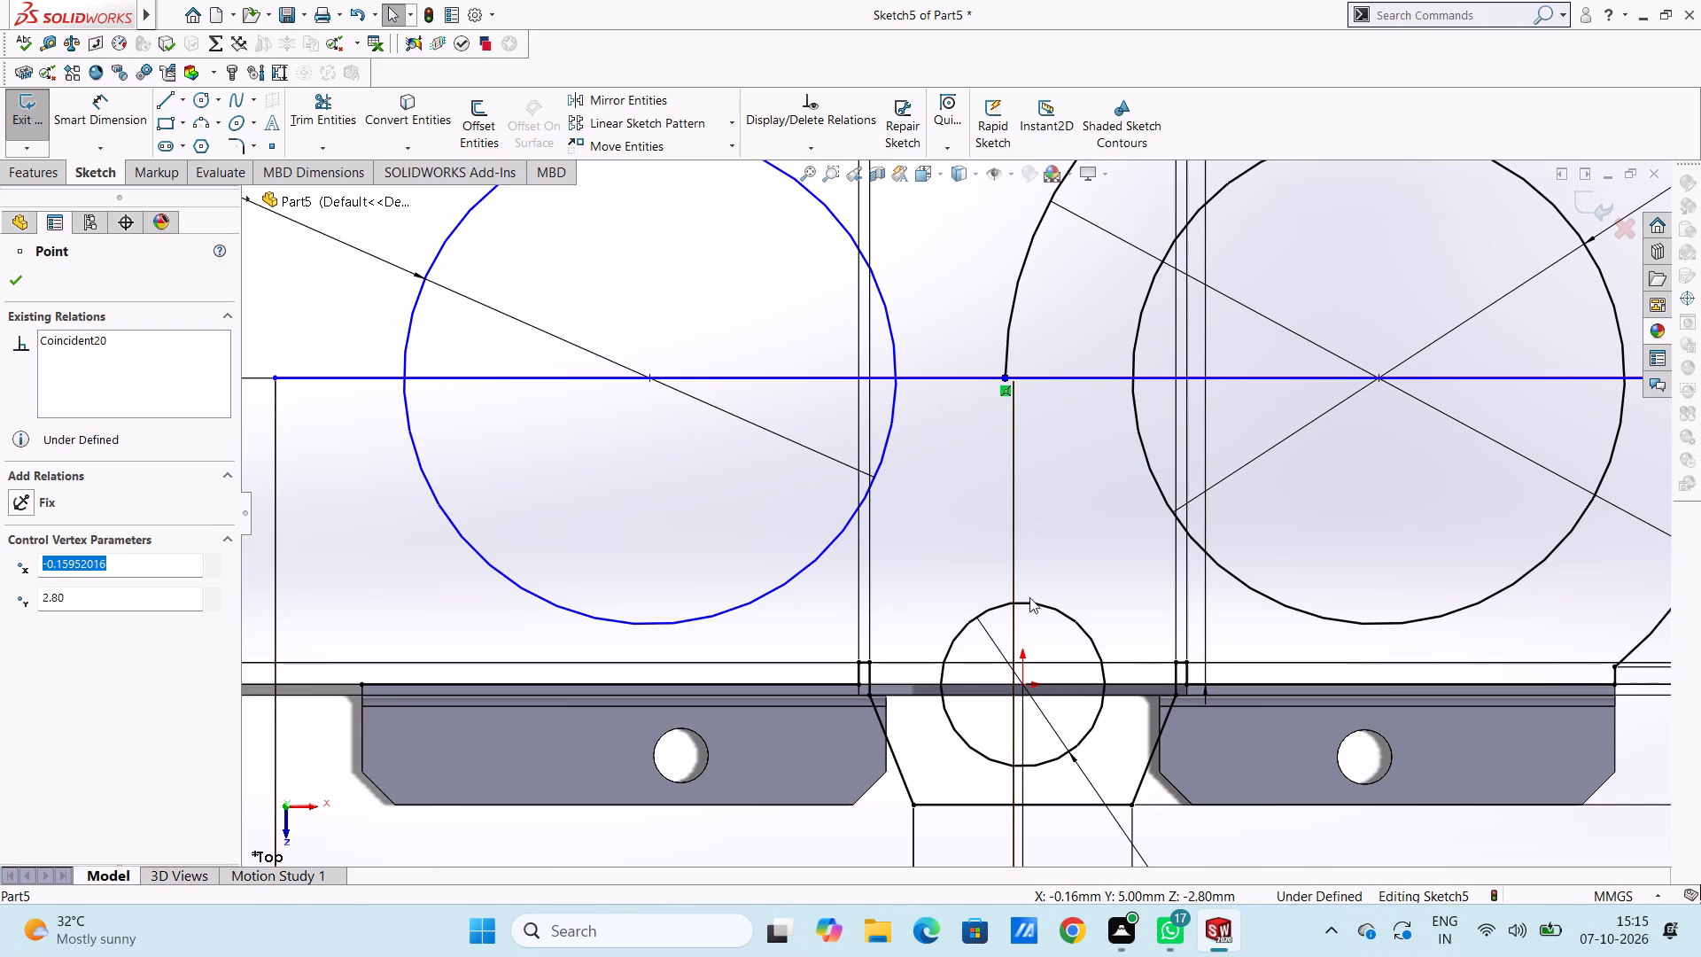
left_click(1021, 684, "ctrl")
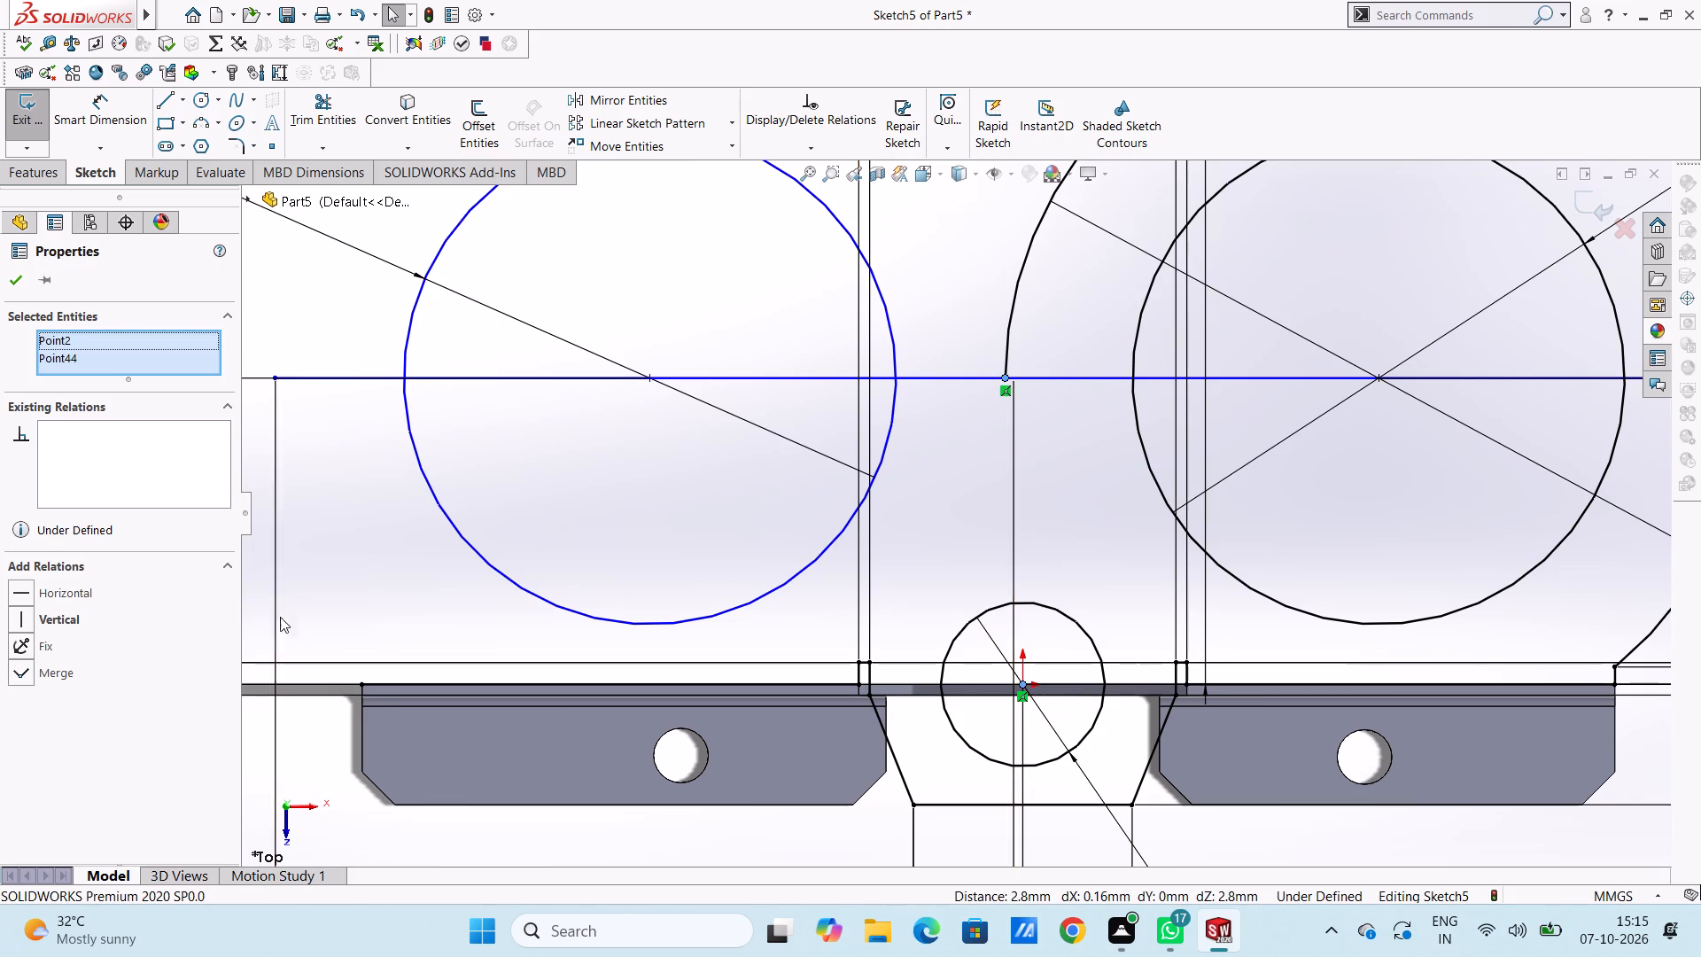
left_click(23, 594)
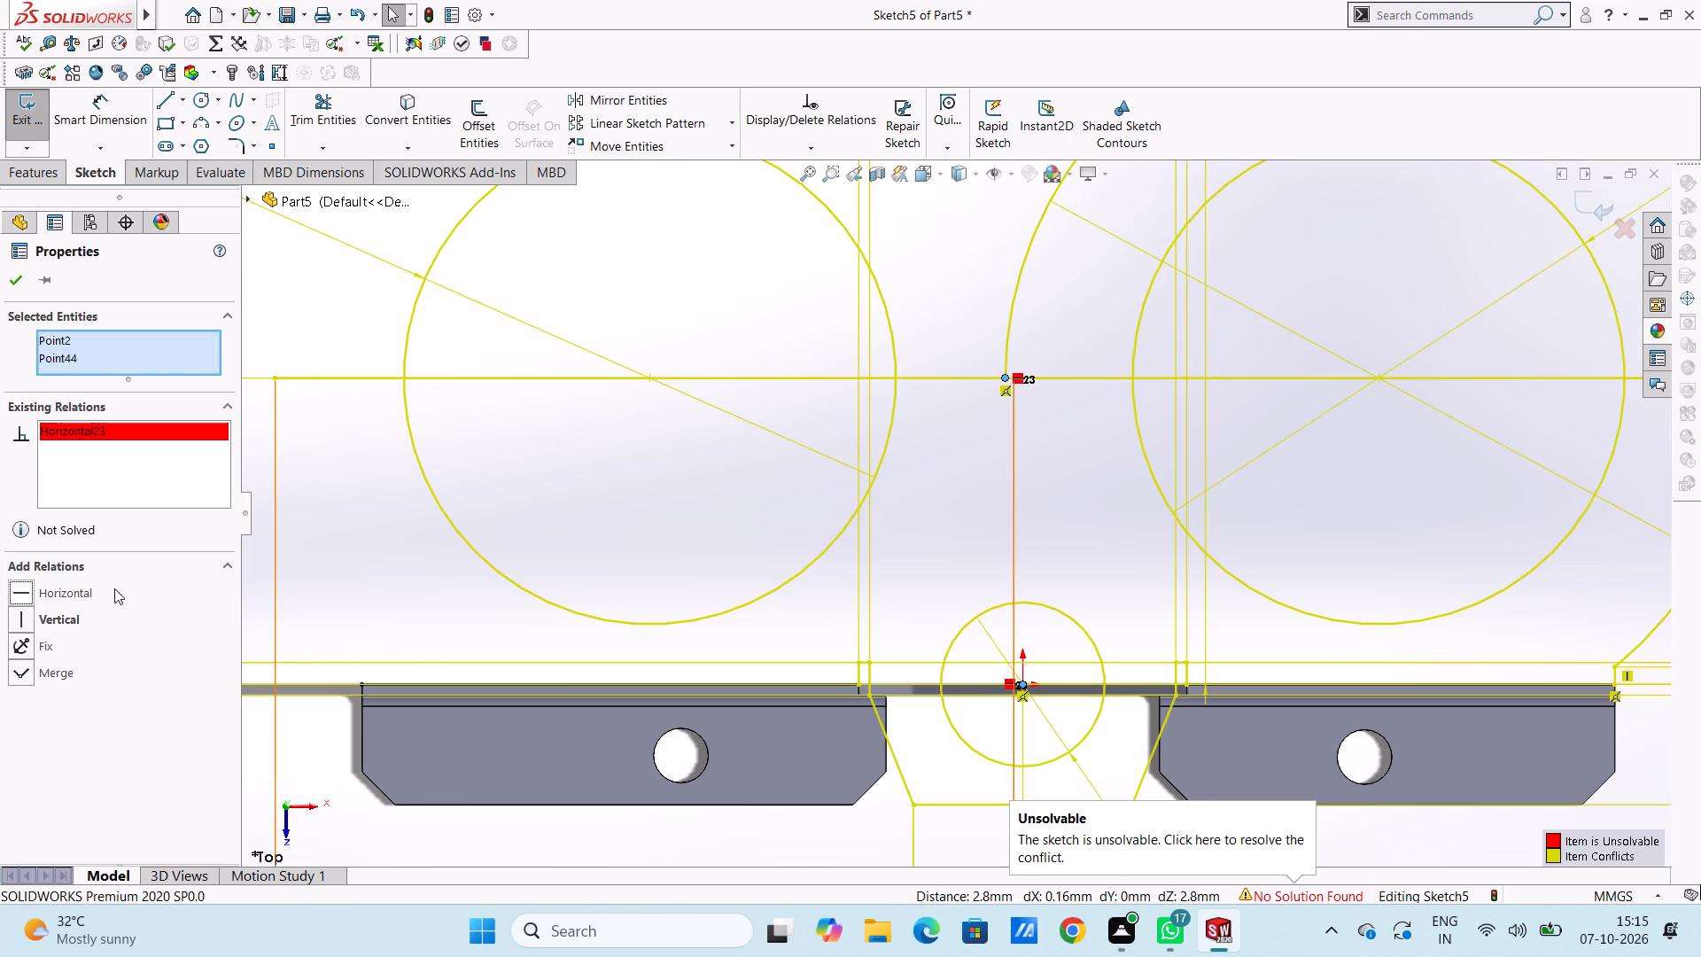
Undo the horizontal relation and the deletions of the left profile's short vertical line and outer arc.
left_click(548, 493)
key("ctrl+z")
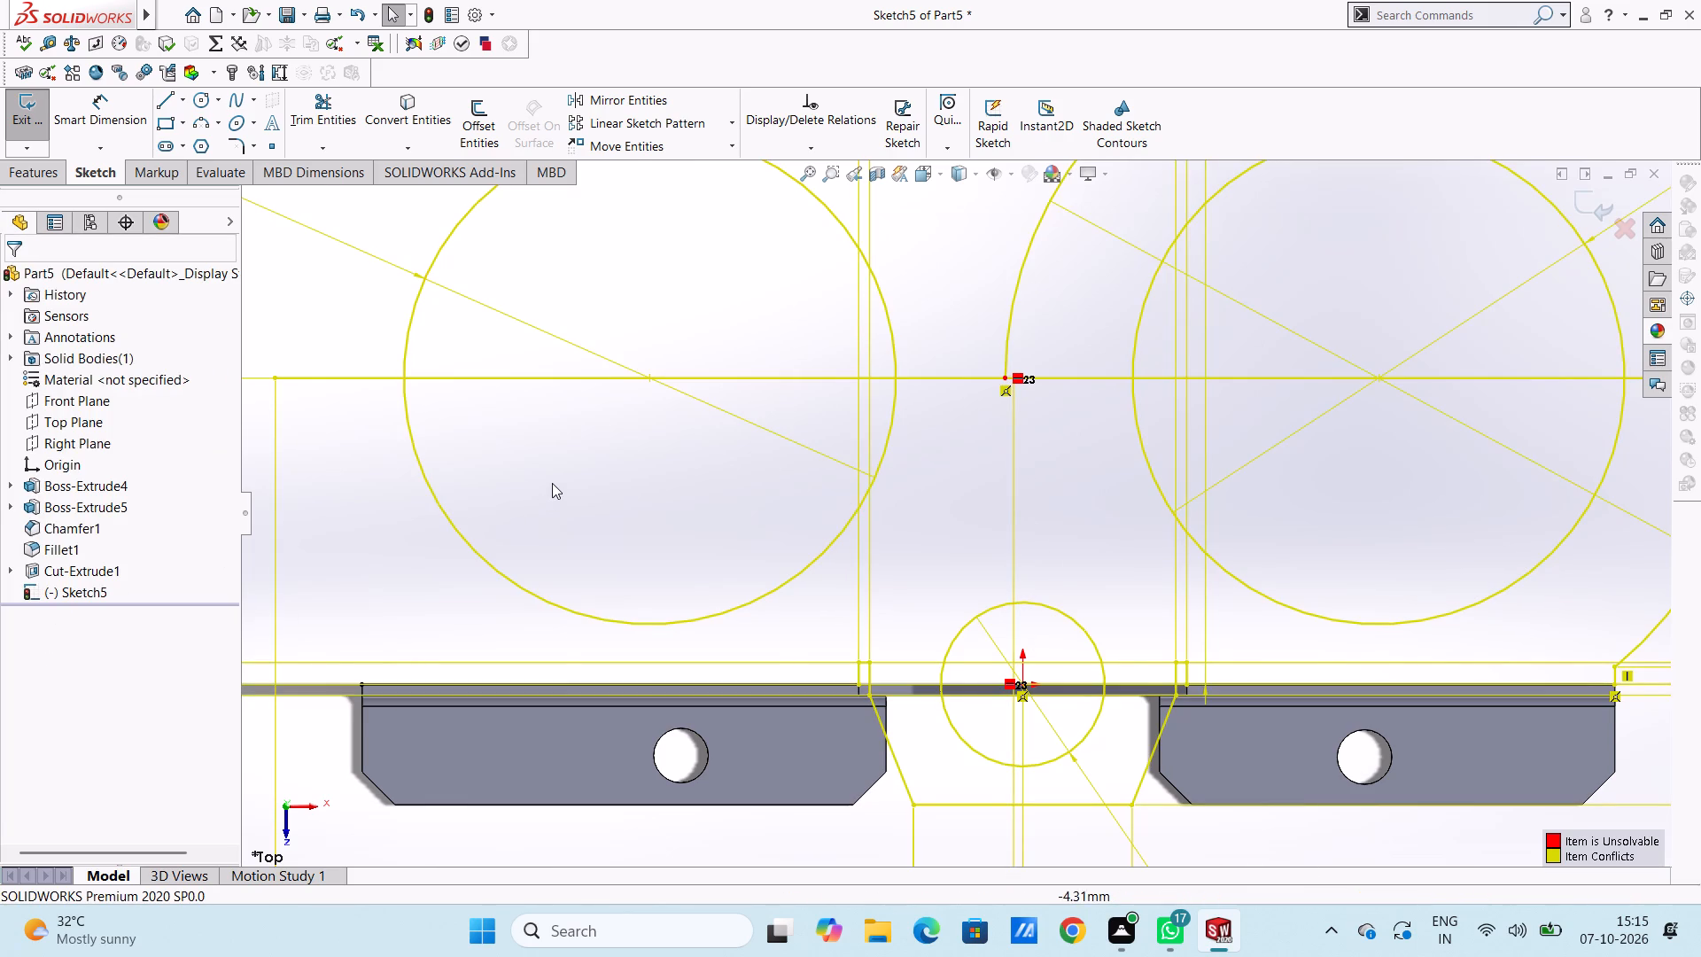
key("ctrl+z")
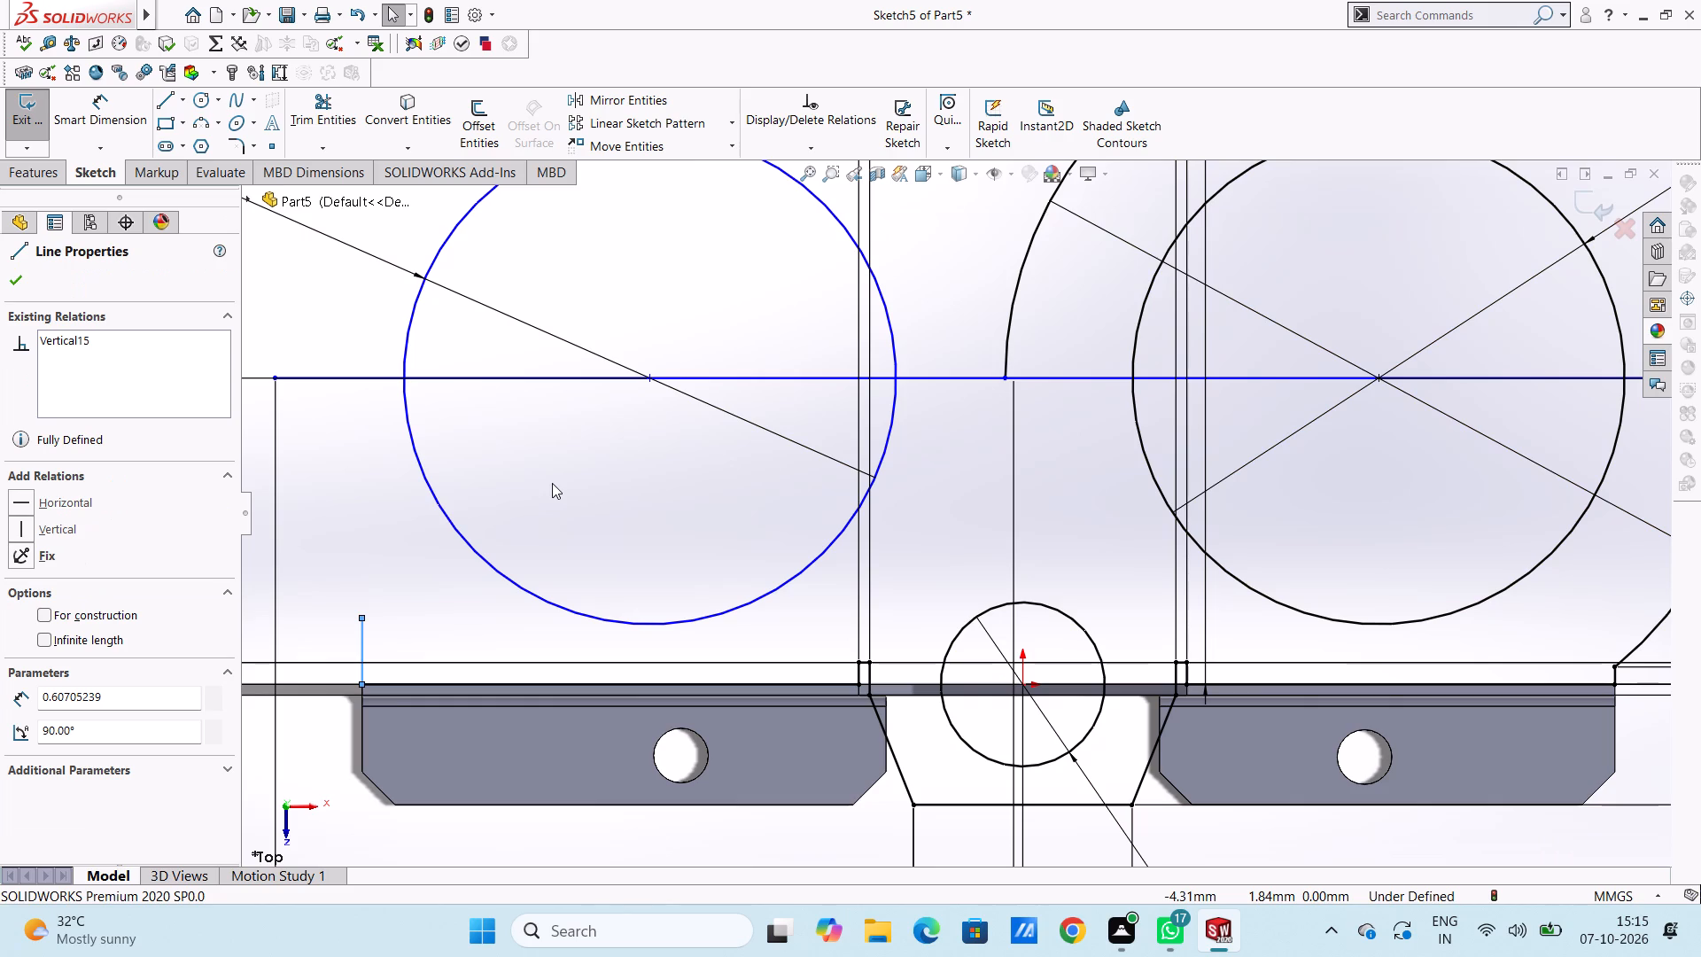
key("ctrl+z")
Undo the last two diameter changes on the left outer circle.
key("ctrl+z")
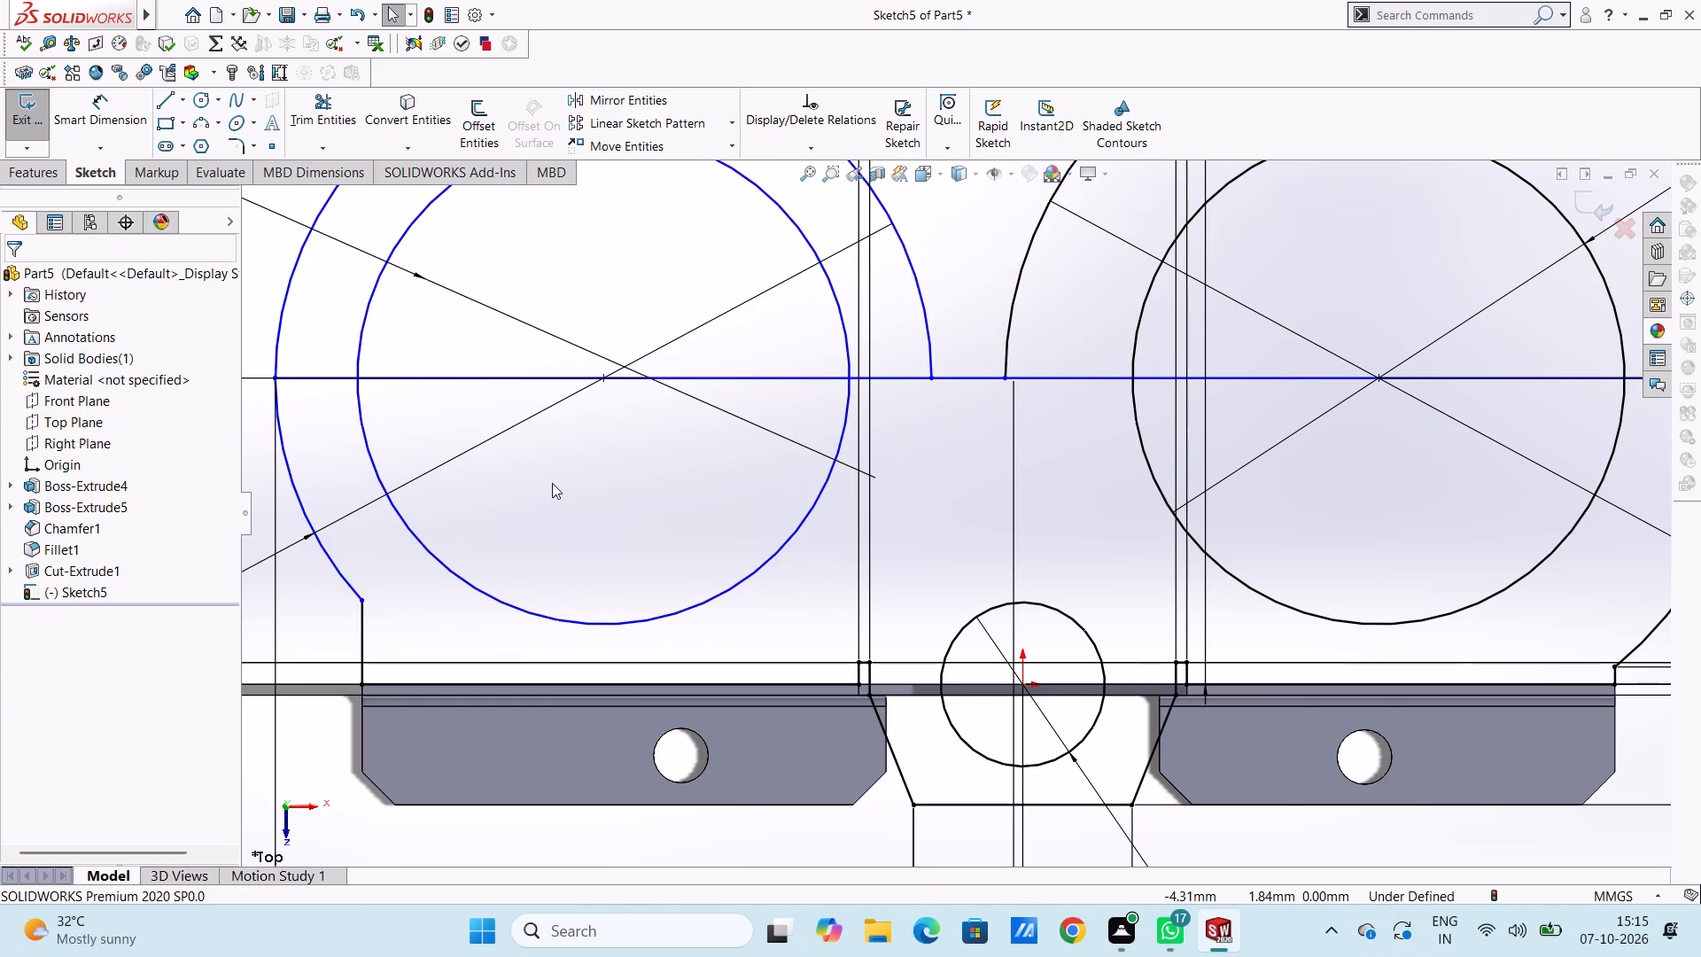
key("ctrl+z")
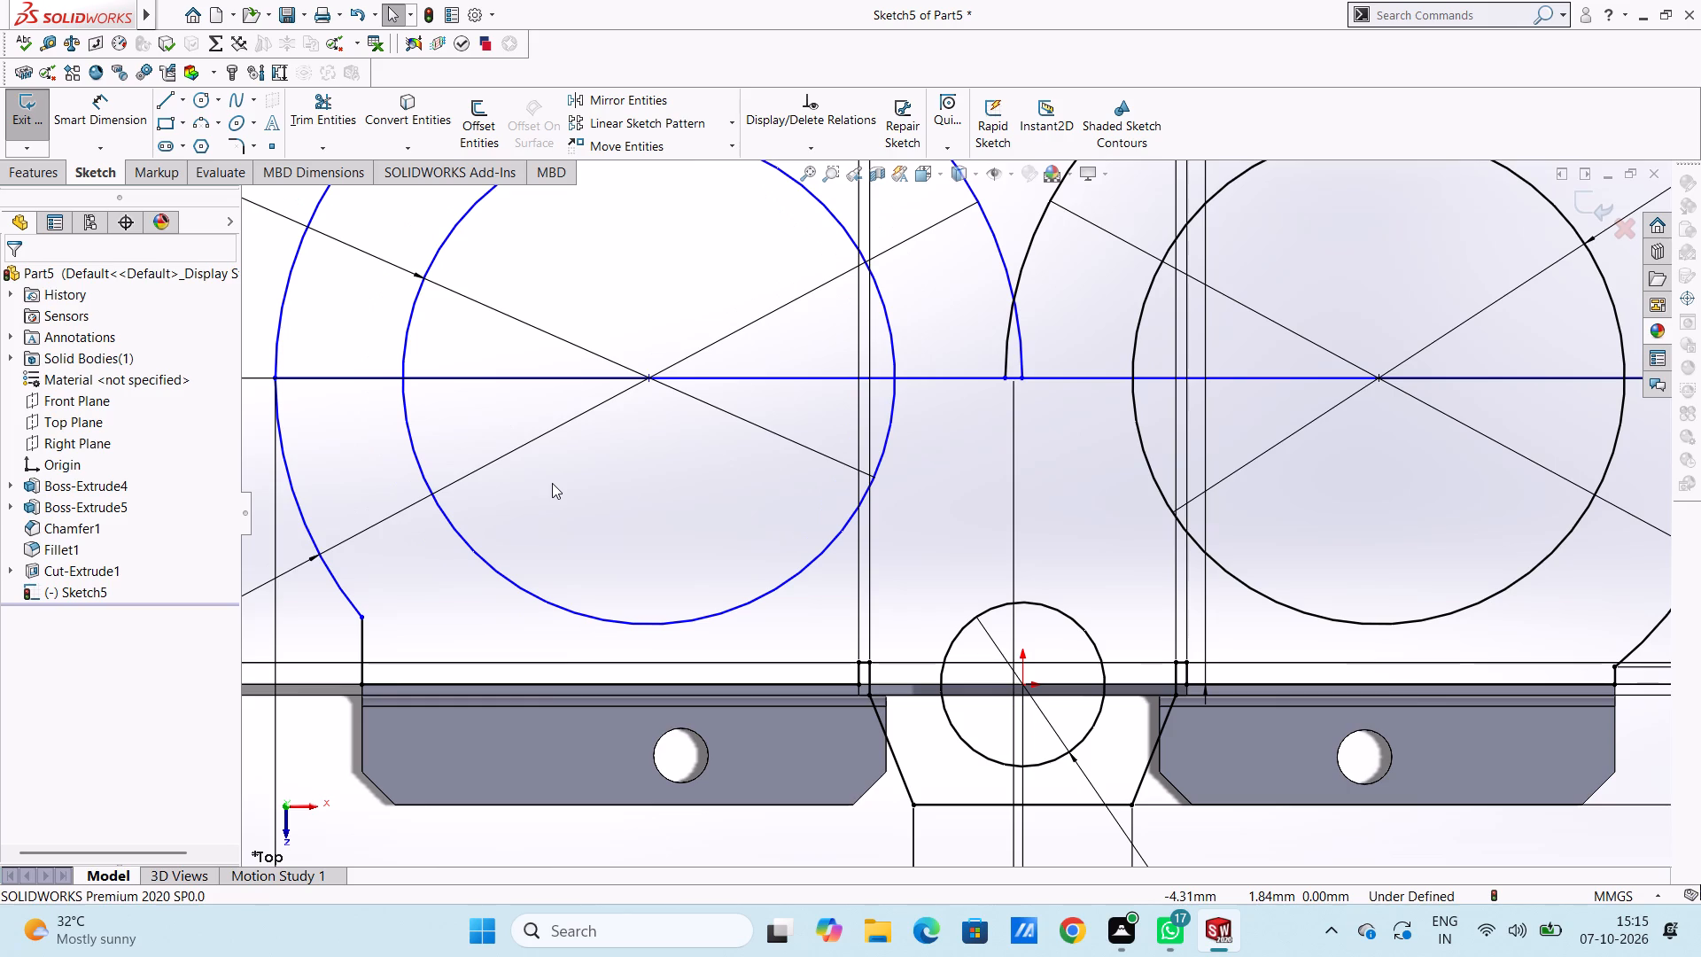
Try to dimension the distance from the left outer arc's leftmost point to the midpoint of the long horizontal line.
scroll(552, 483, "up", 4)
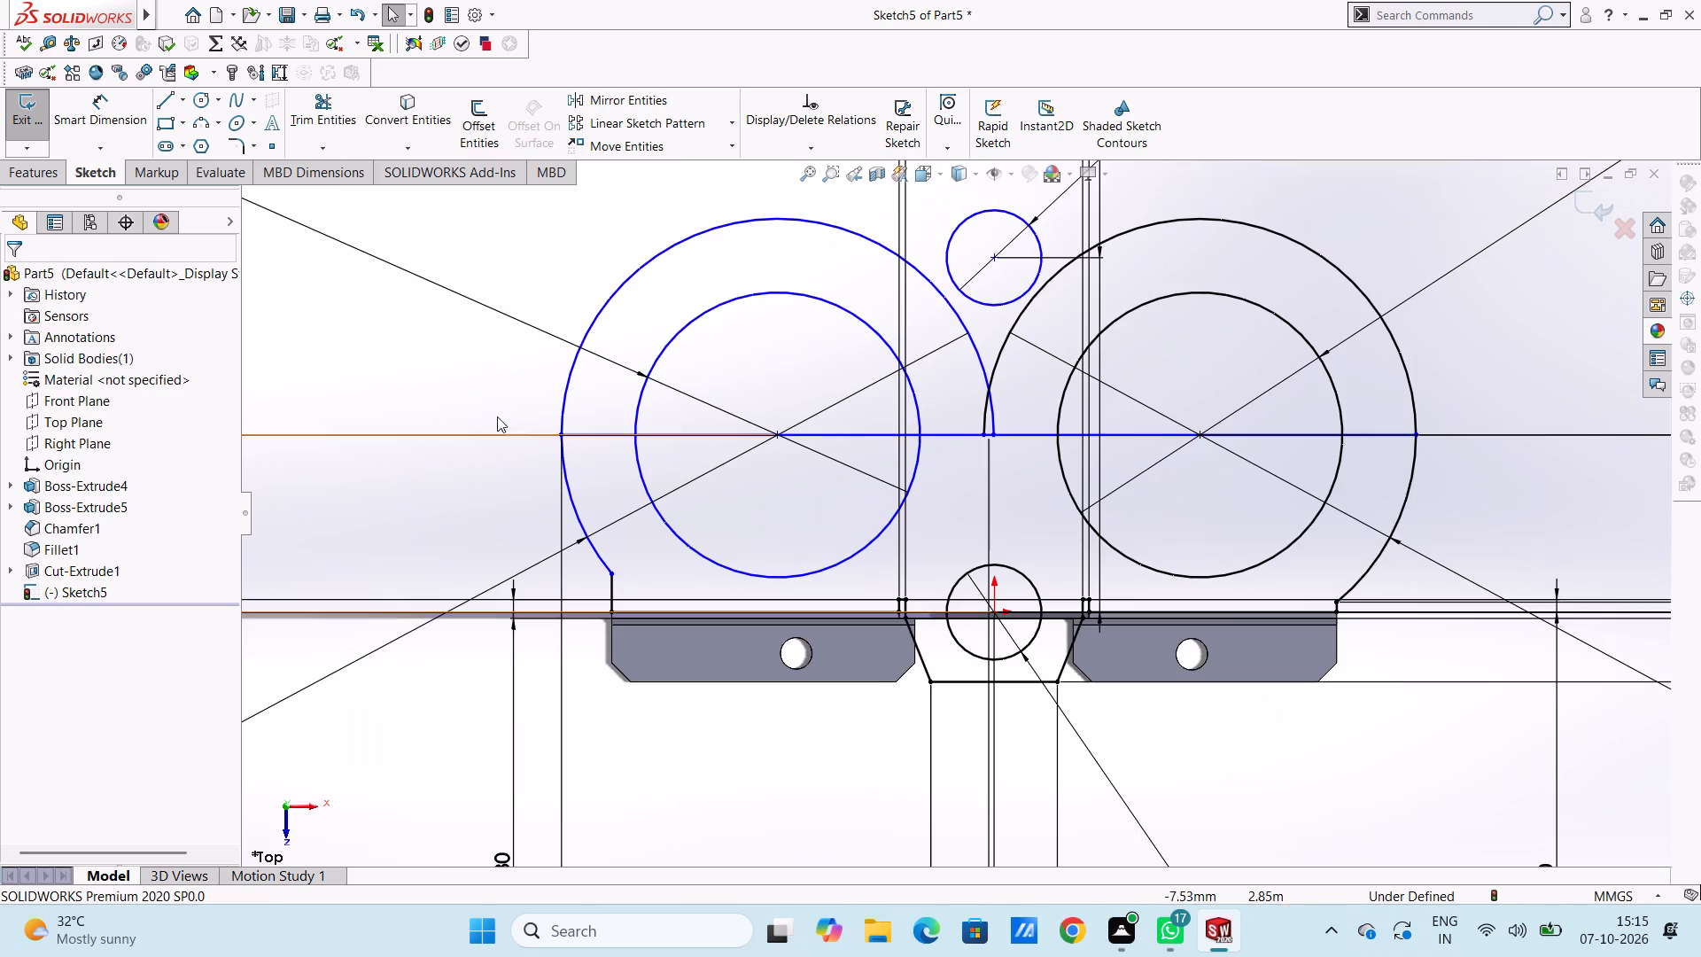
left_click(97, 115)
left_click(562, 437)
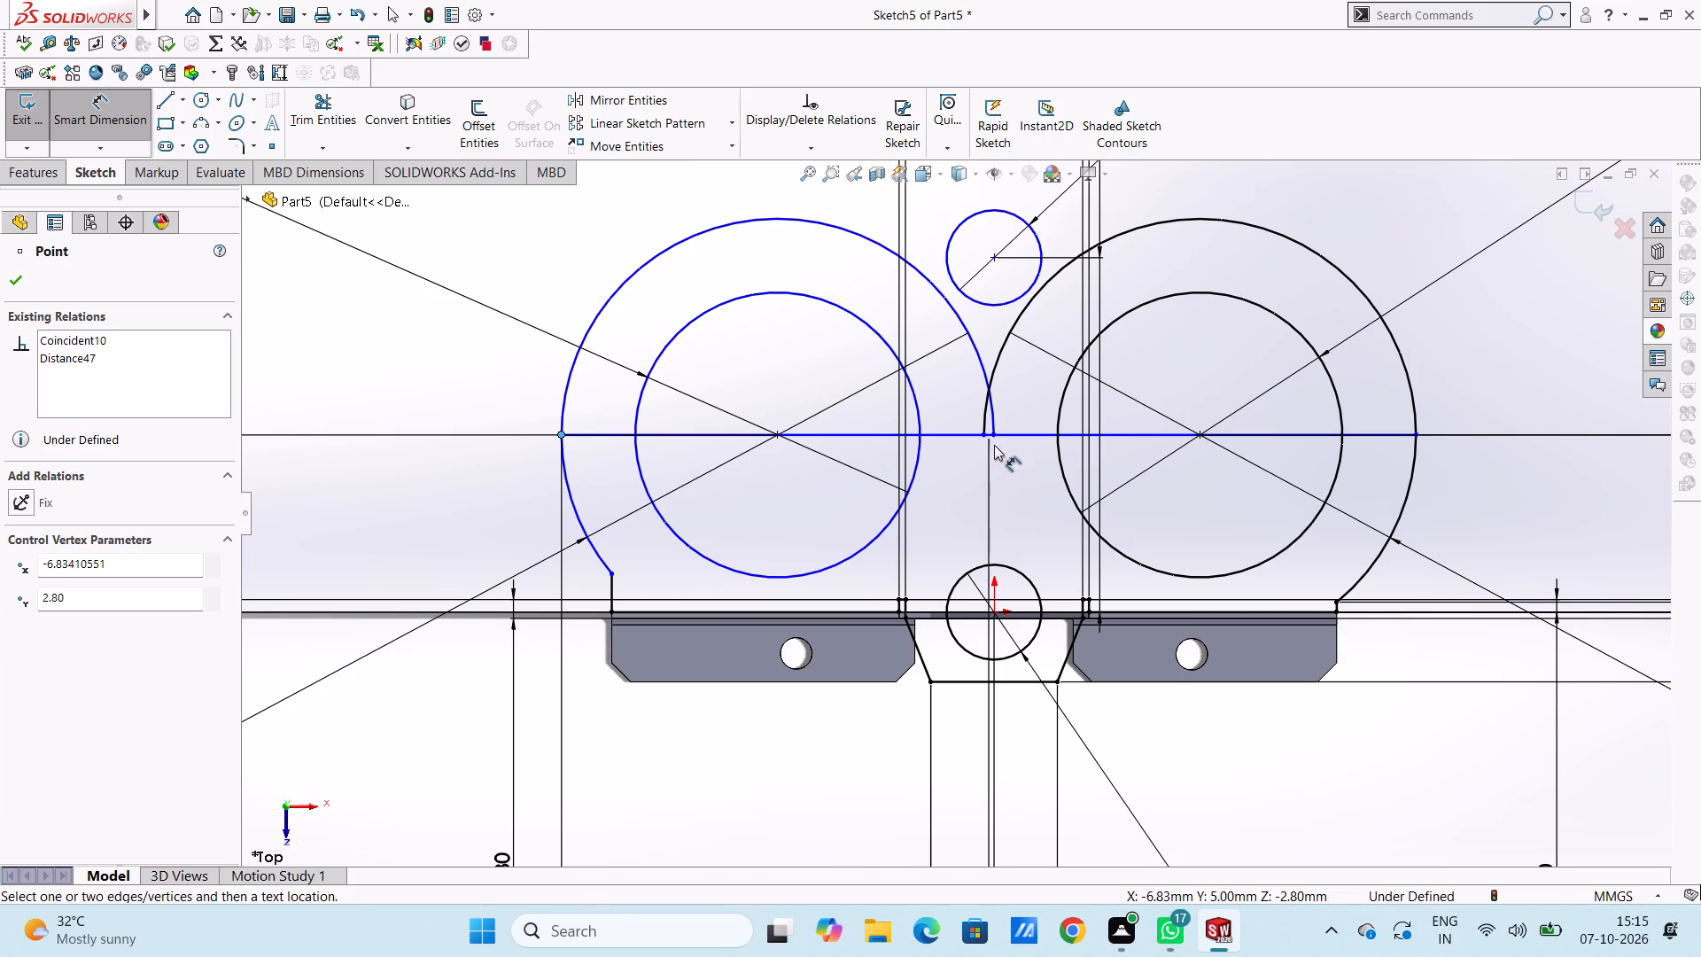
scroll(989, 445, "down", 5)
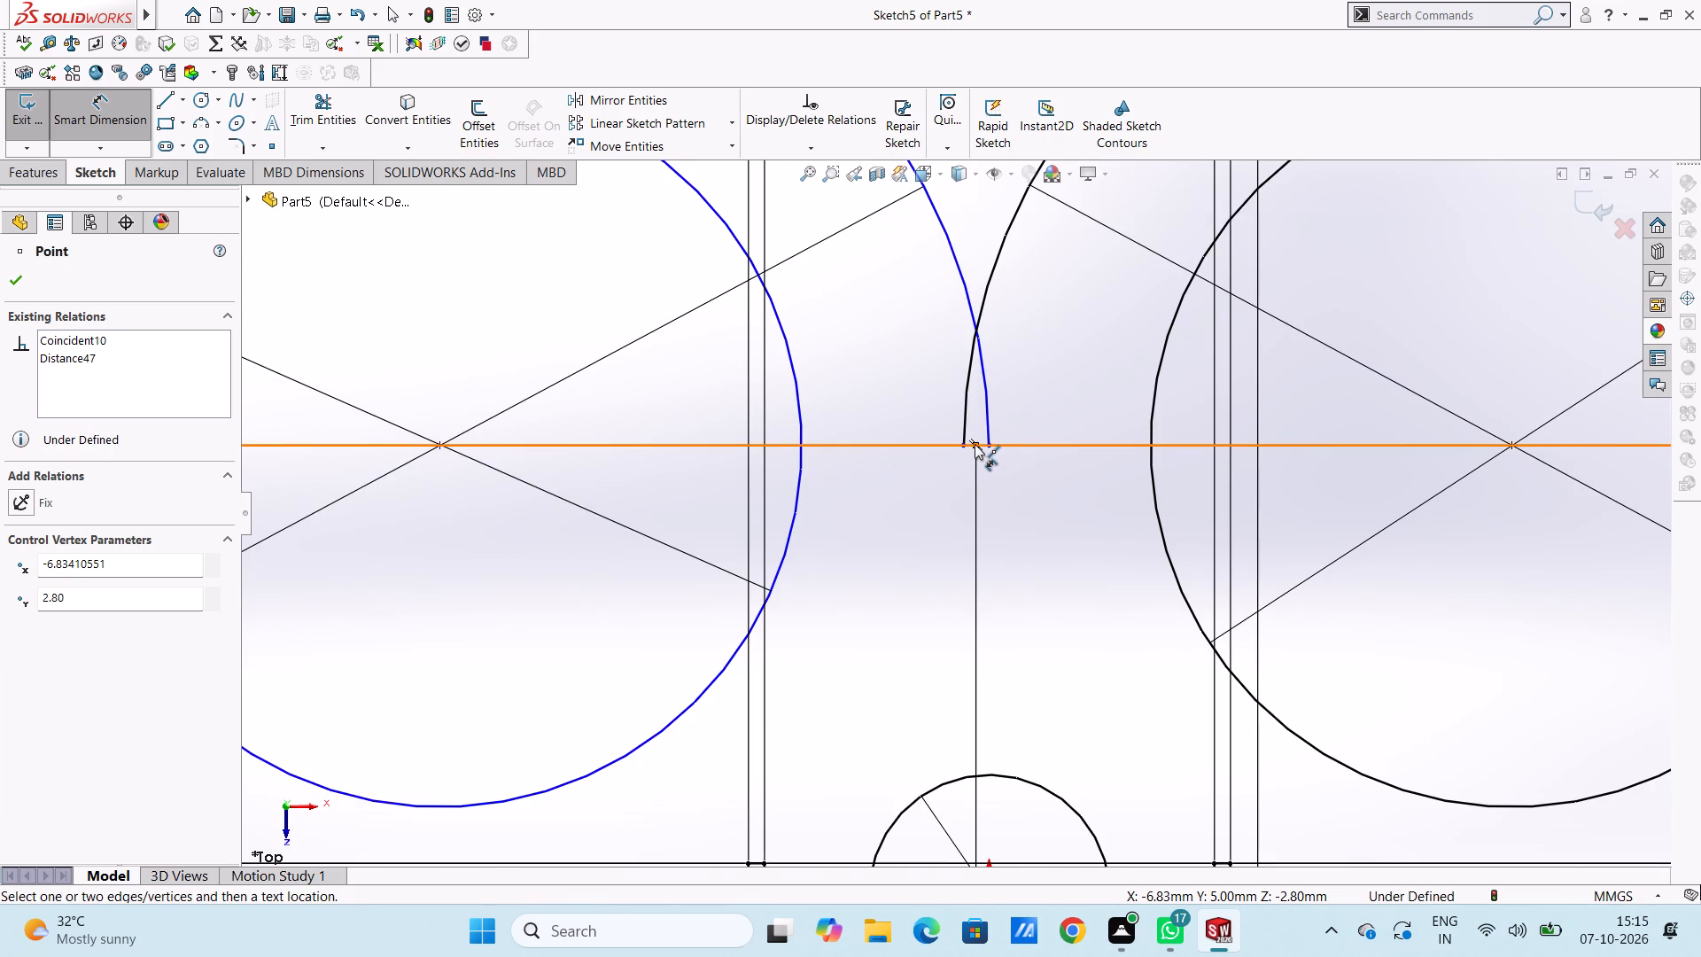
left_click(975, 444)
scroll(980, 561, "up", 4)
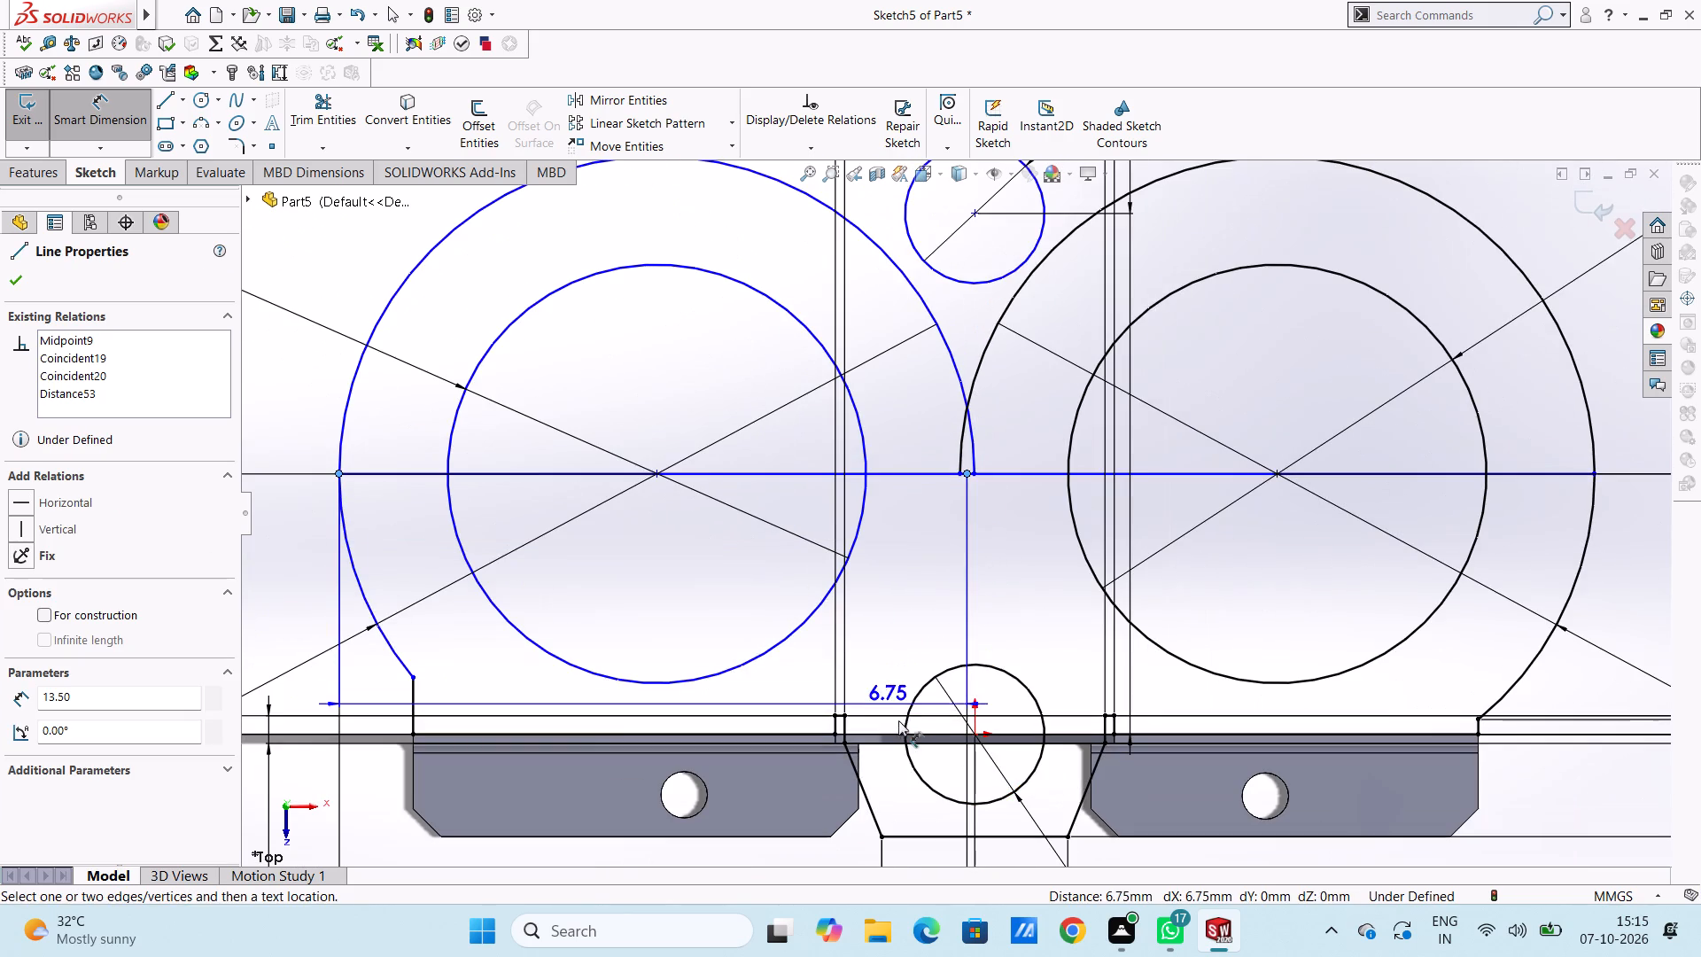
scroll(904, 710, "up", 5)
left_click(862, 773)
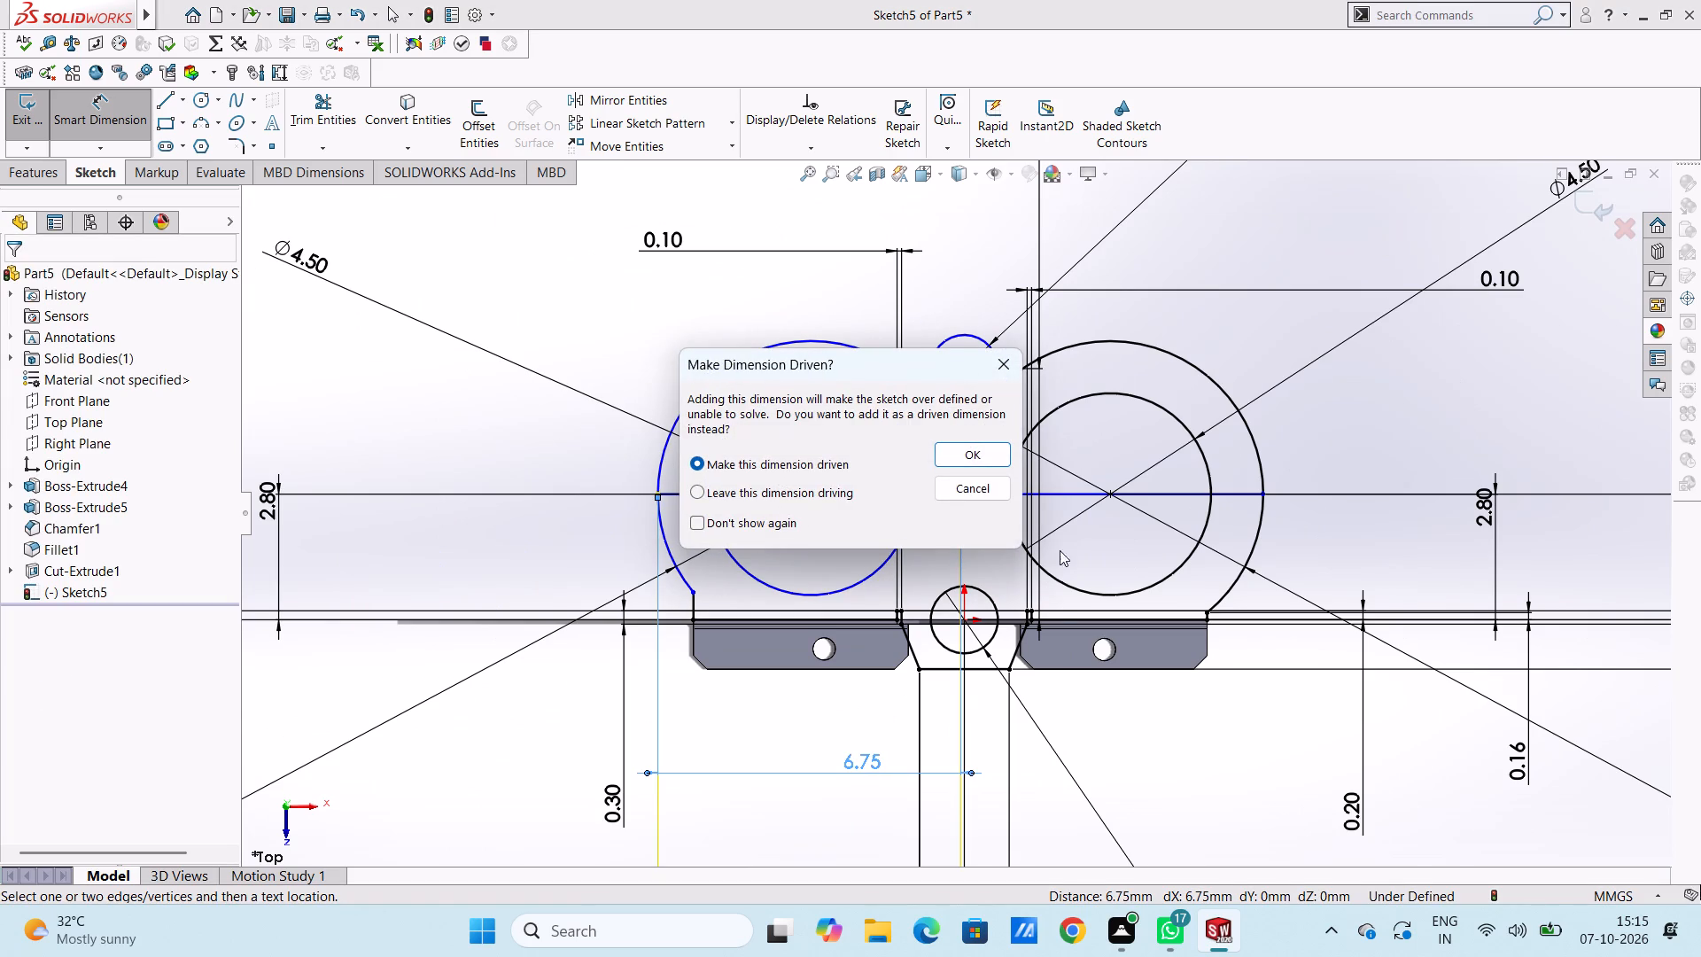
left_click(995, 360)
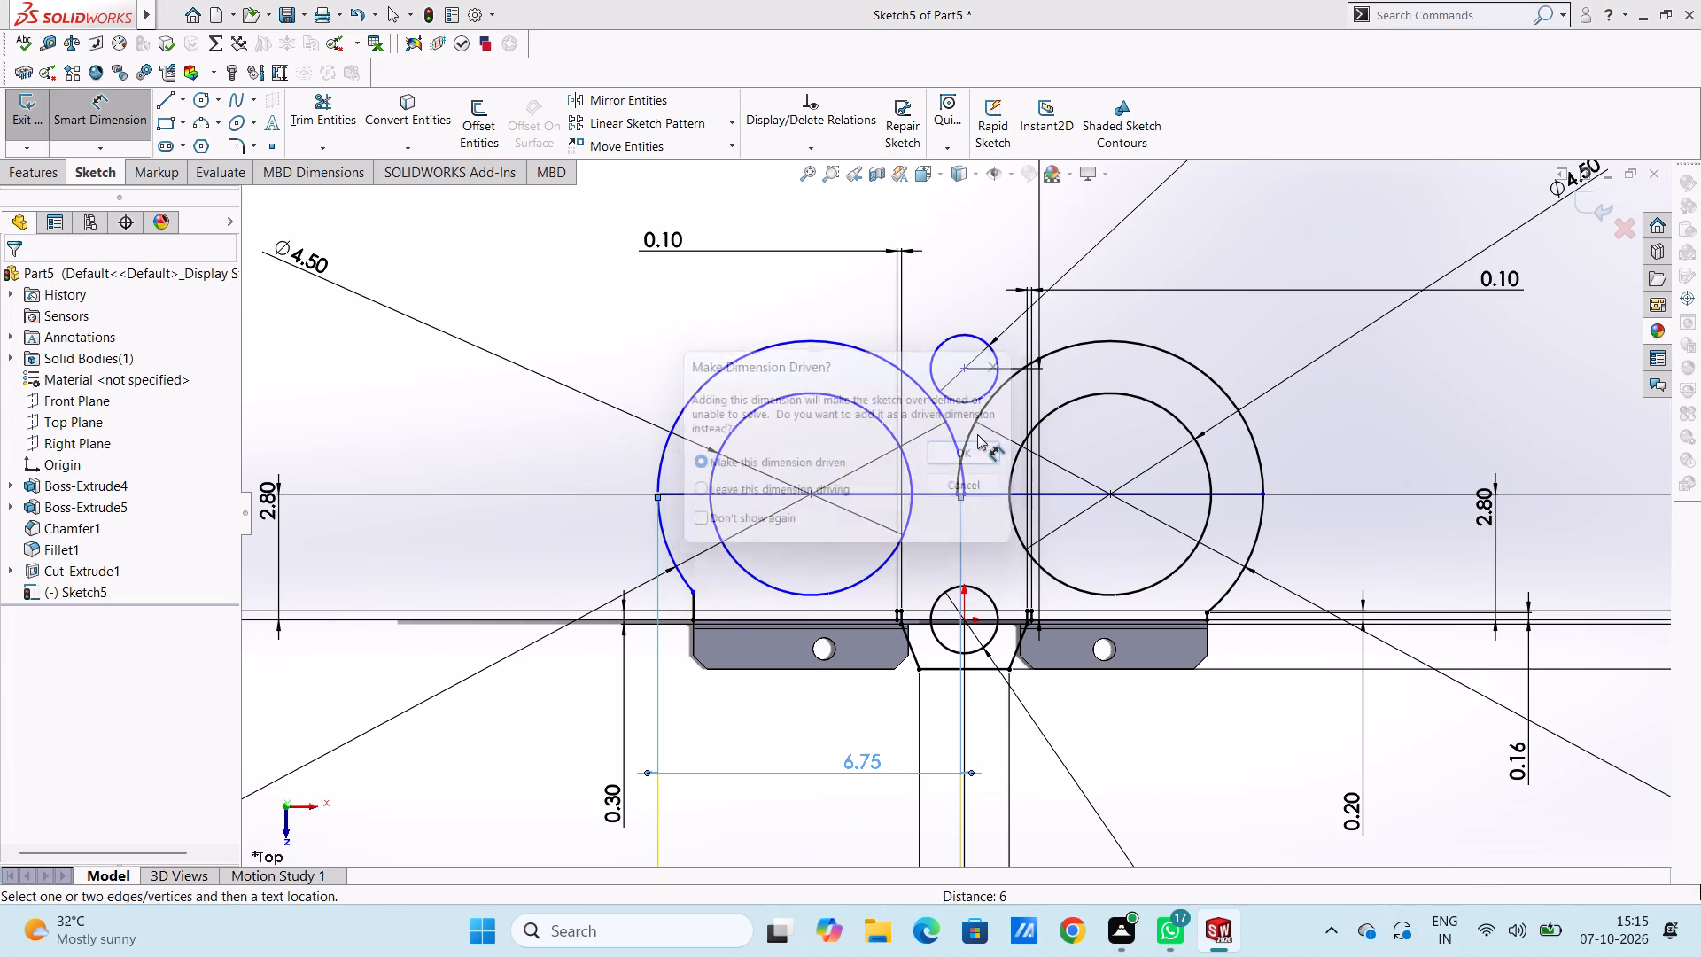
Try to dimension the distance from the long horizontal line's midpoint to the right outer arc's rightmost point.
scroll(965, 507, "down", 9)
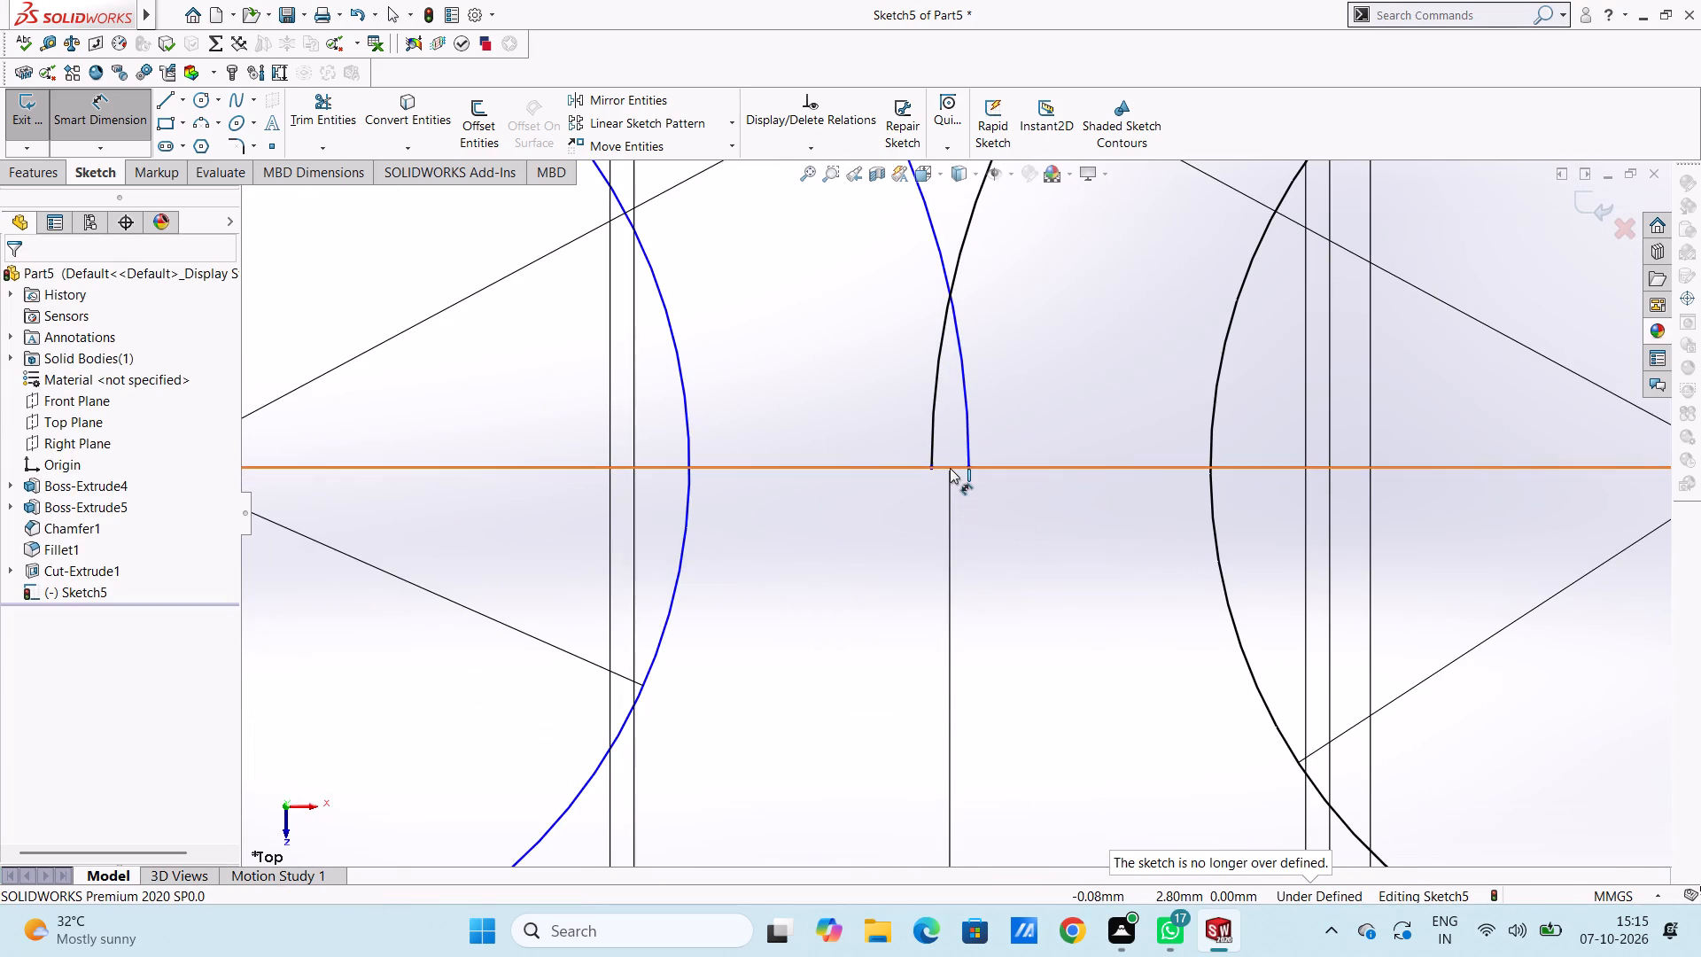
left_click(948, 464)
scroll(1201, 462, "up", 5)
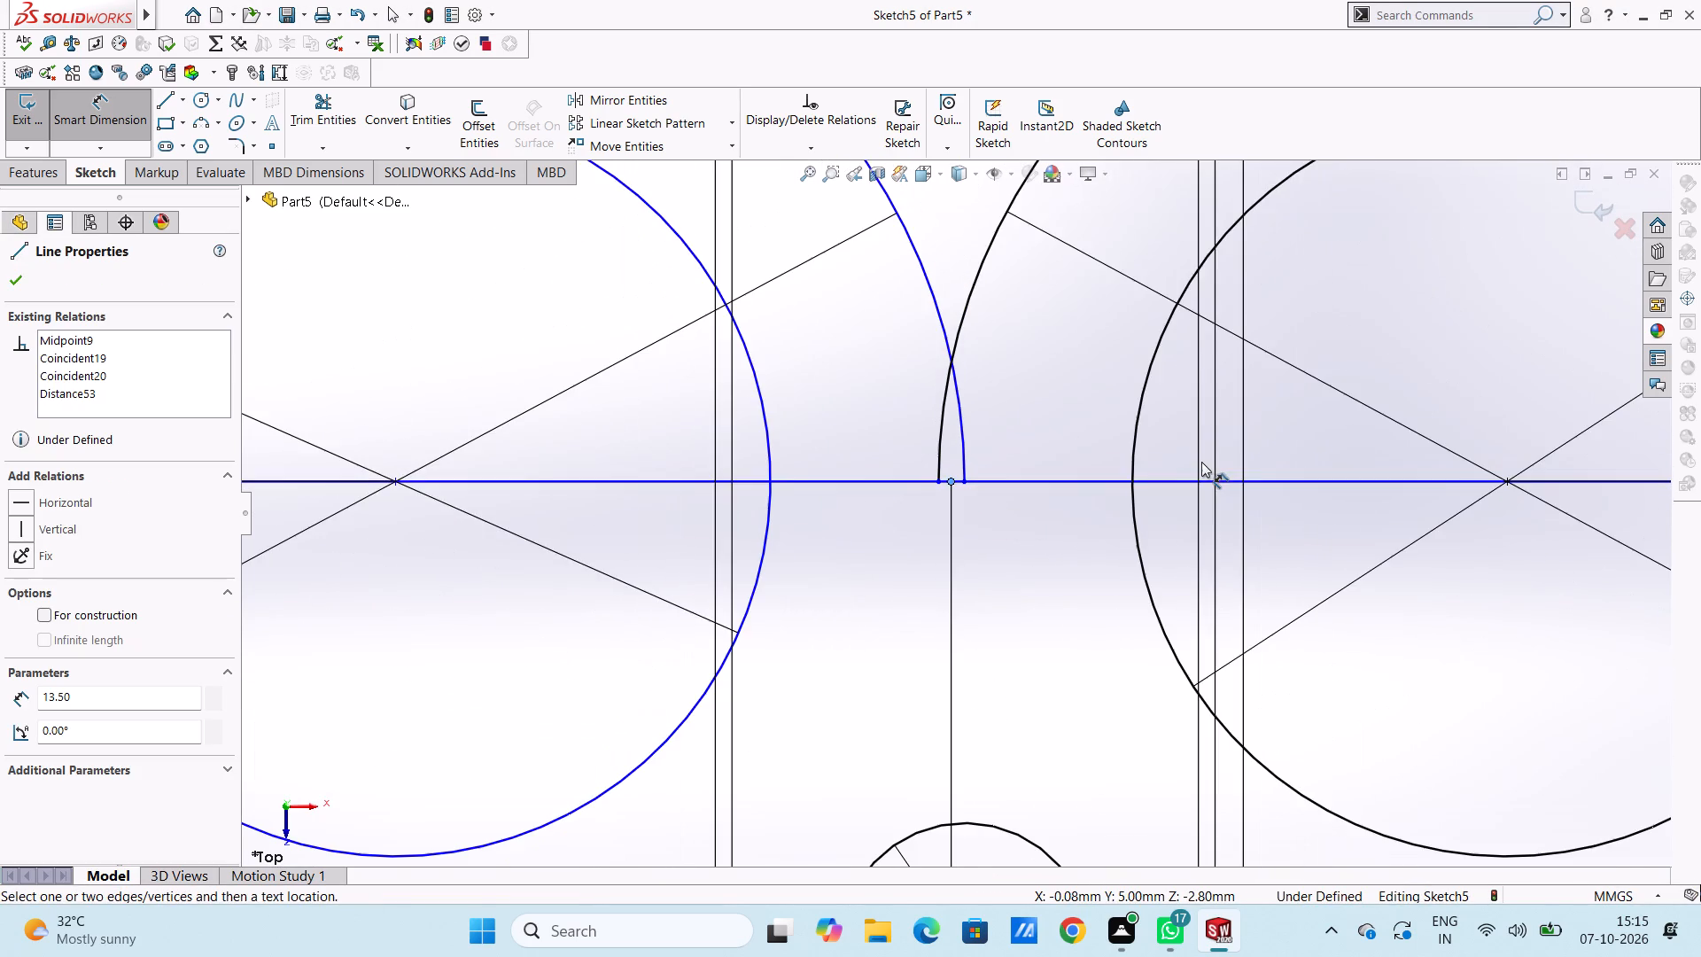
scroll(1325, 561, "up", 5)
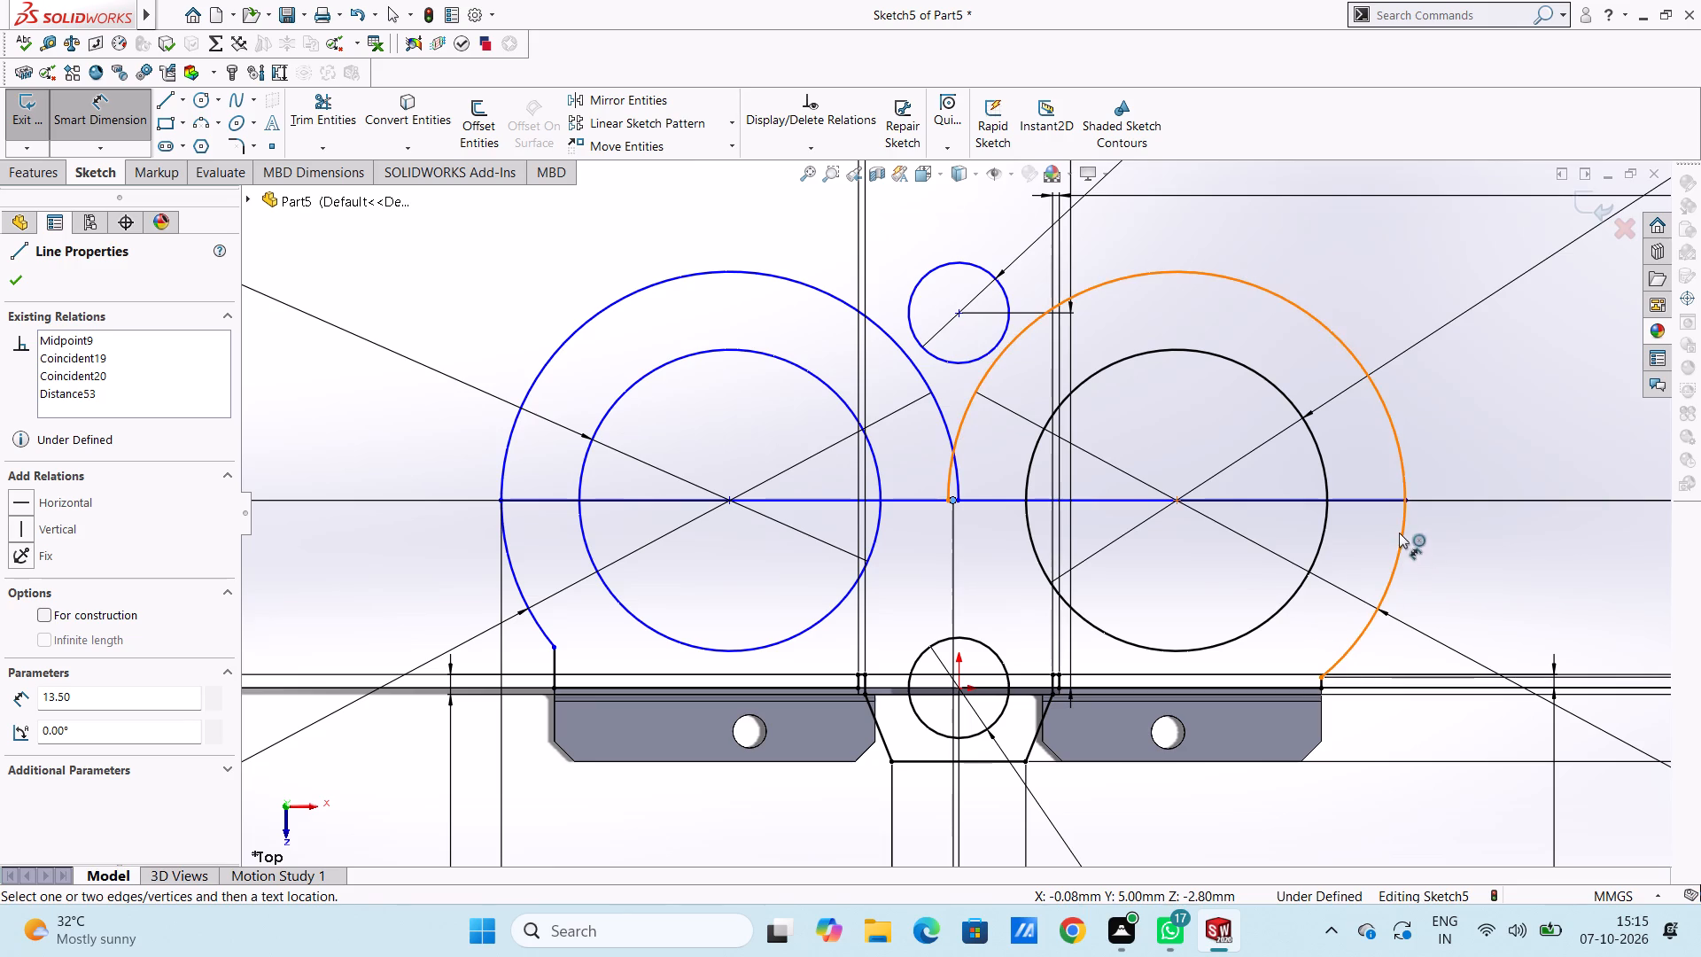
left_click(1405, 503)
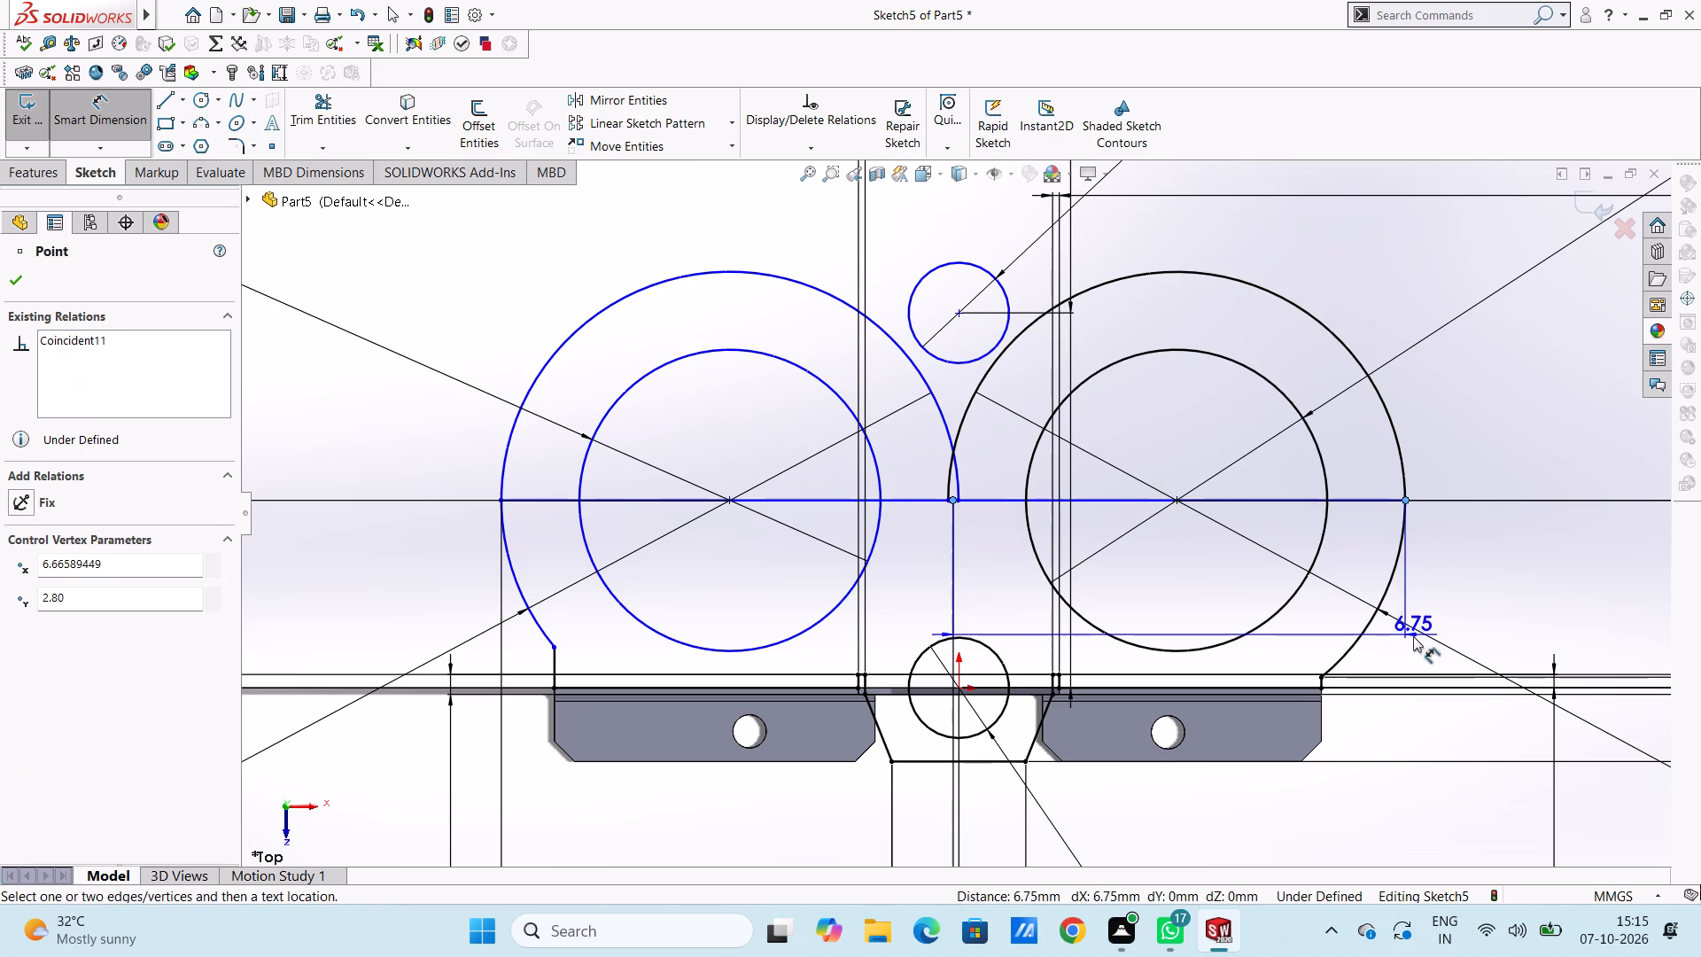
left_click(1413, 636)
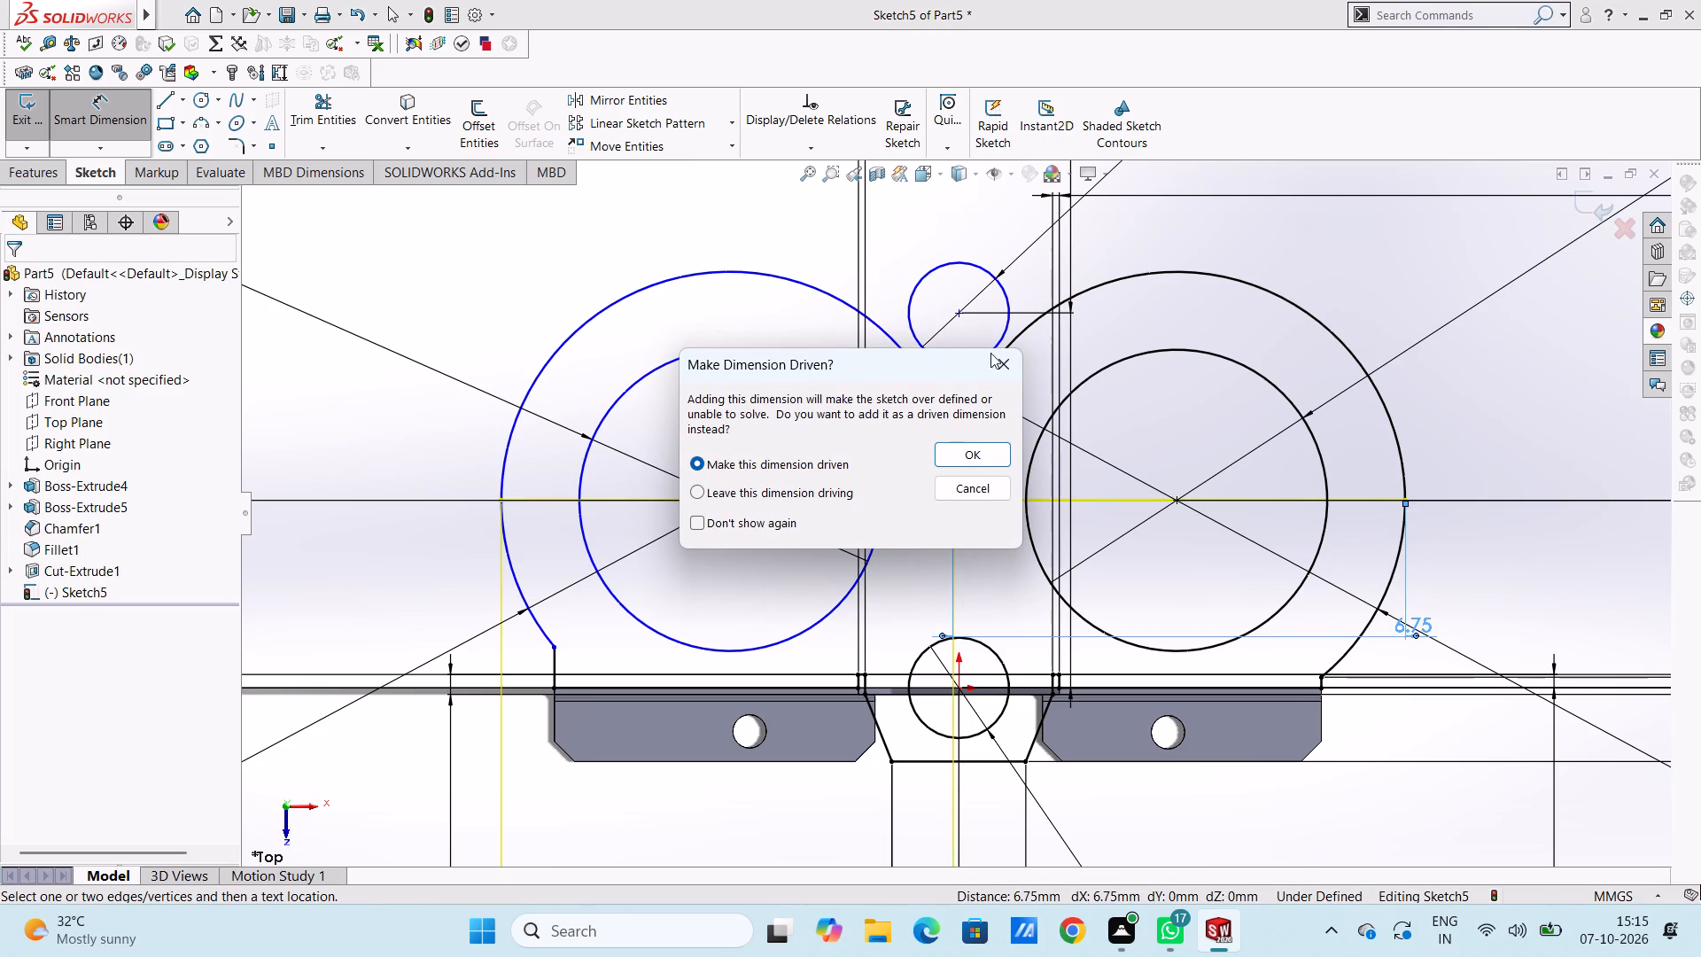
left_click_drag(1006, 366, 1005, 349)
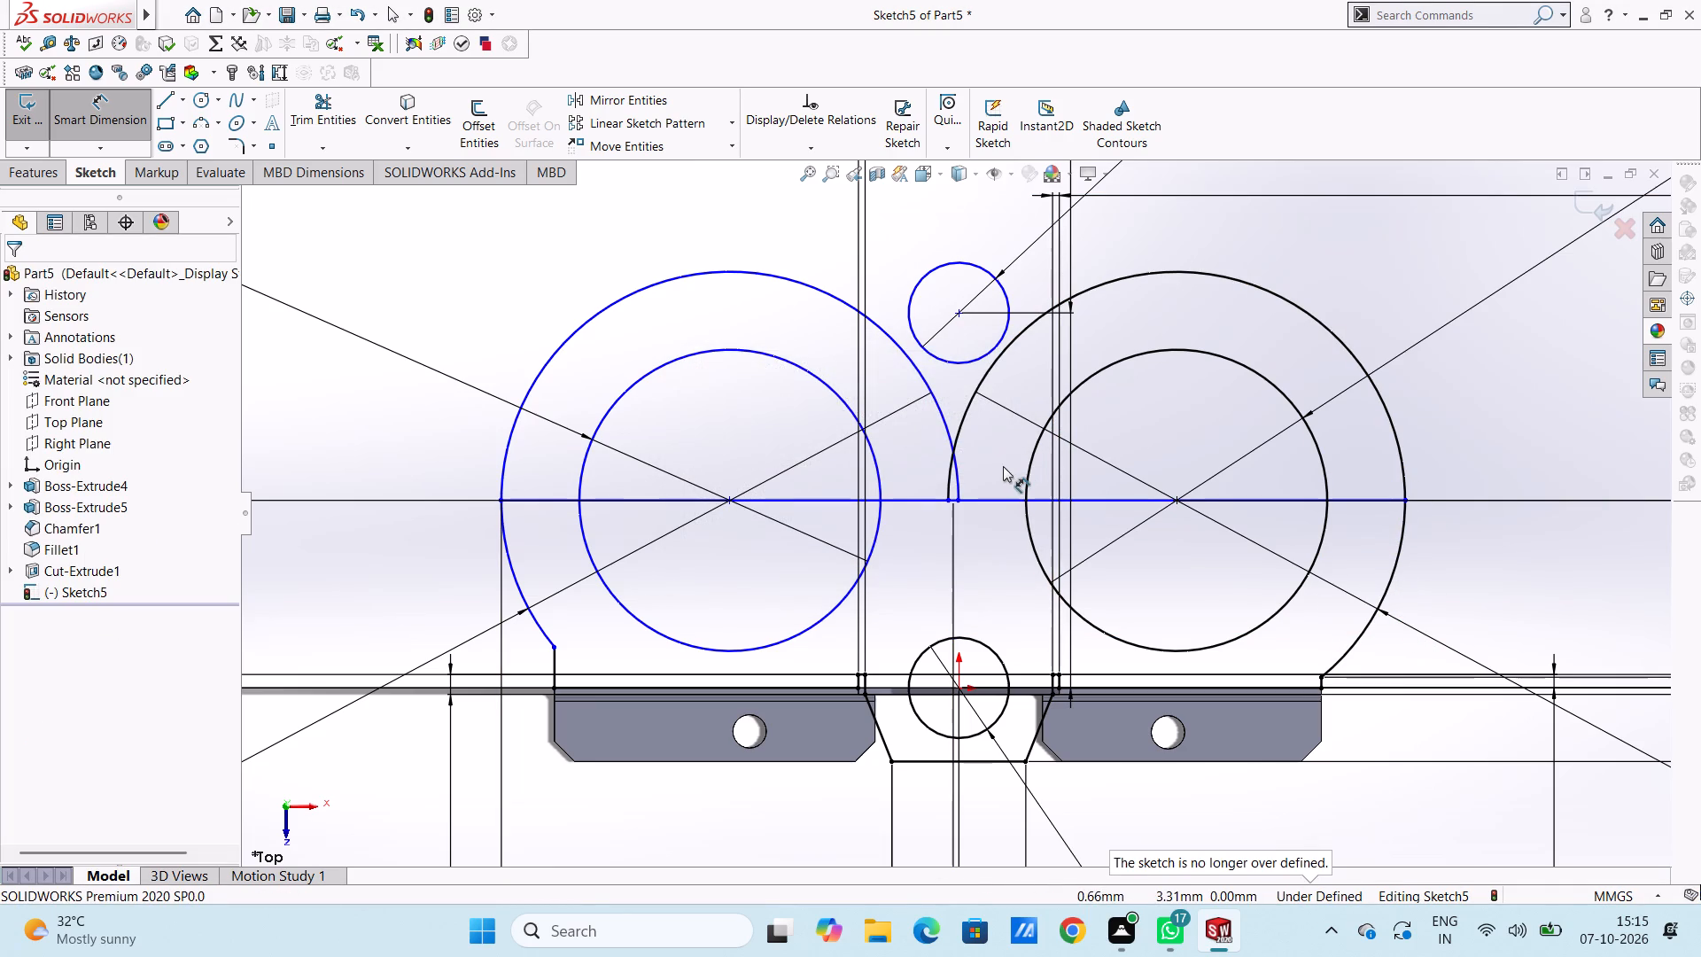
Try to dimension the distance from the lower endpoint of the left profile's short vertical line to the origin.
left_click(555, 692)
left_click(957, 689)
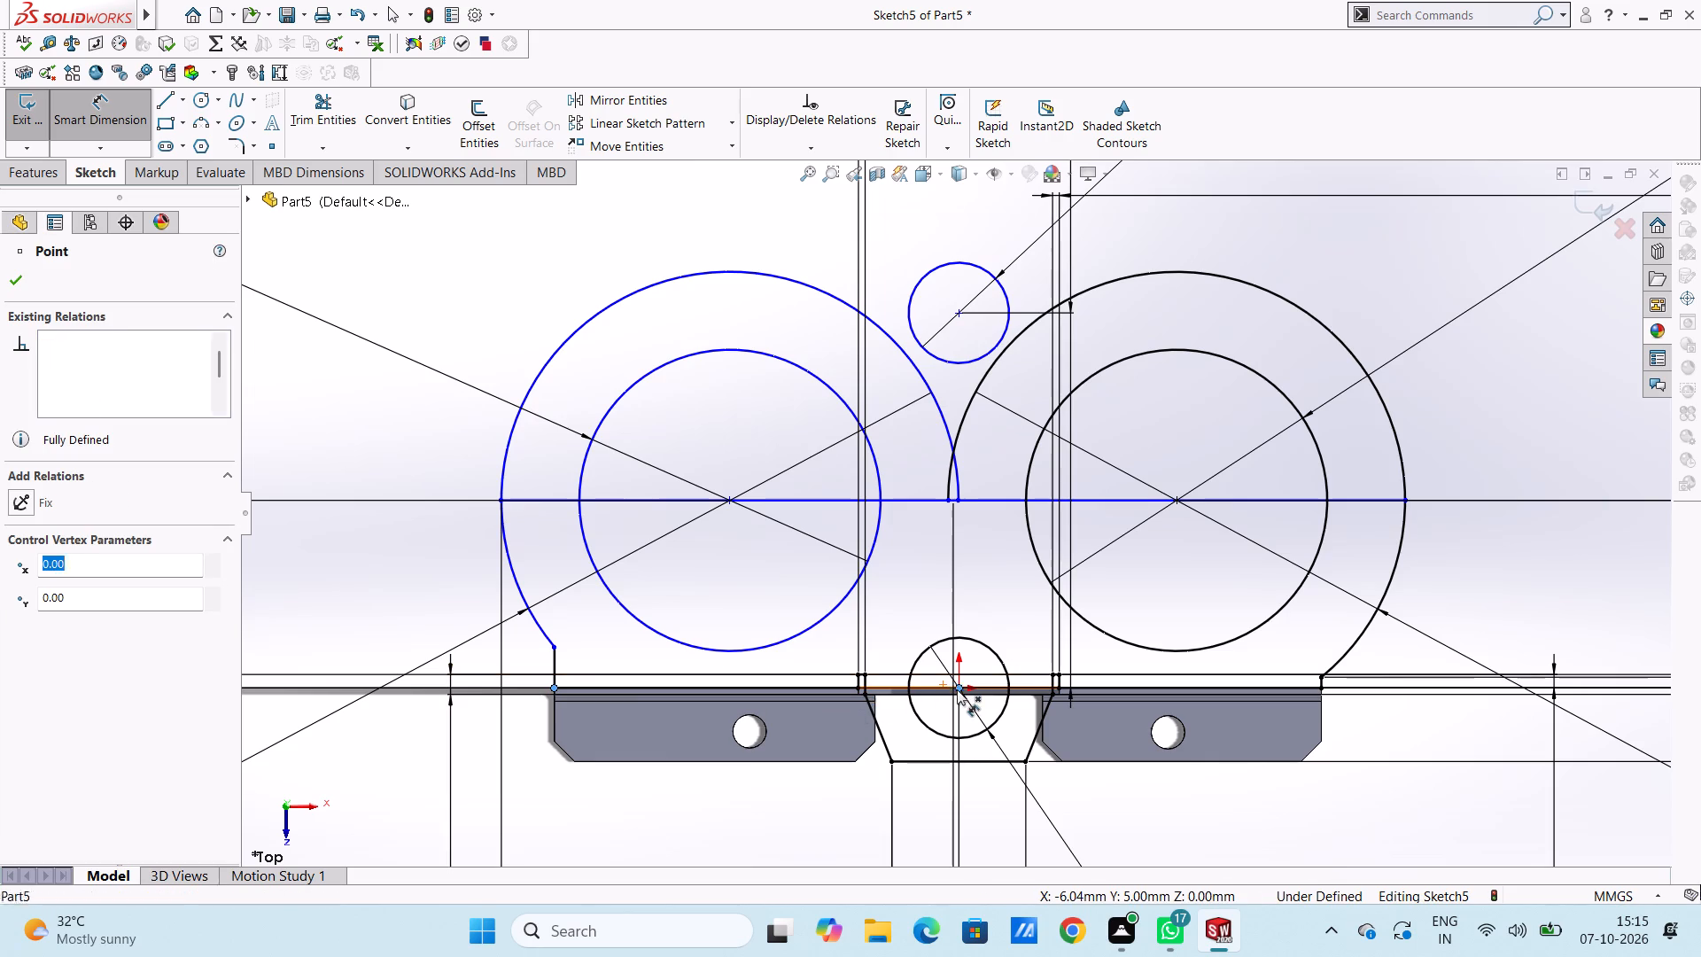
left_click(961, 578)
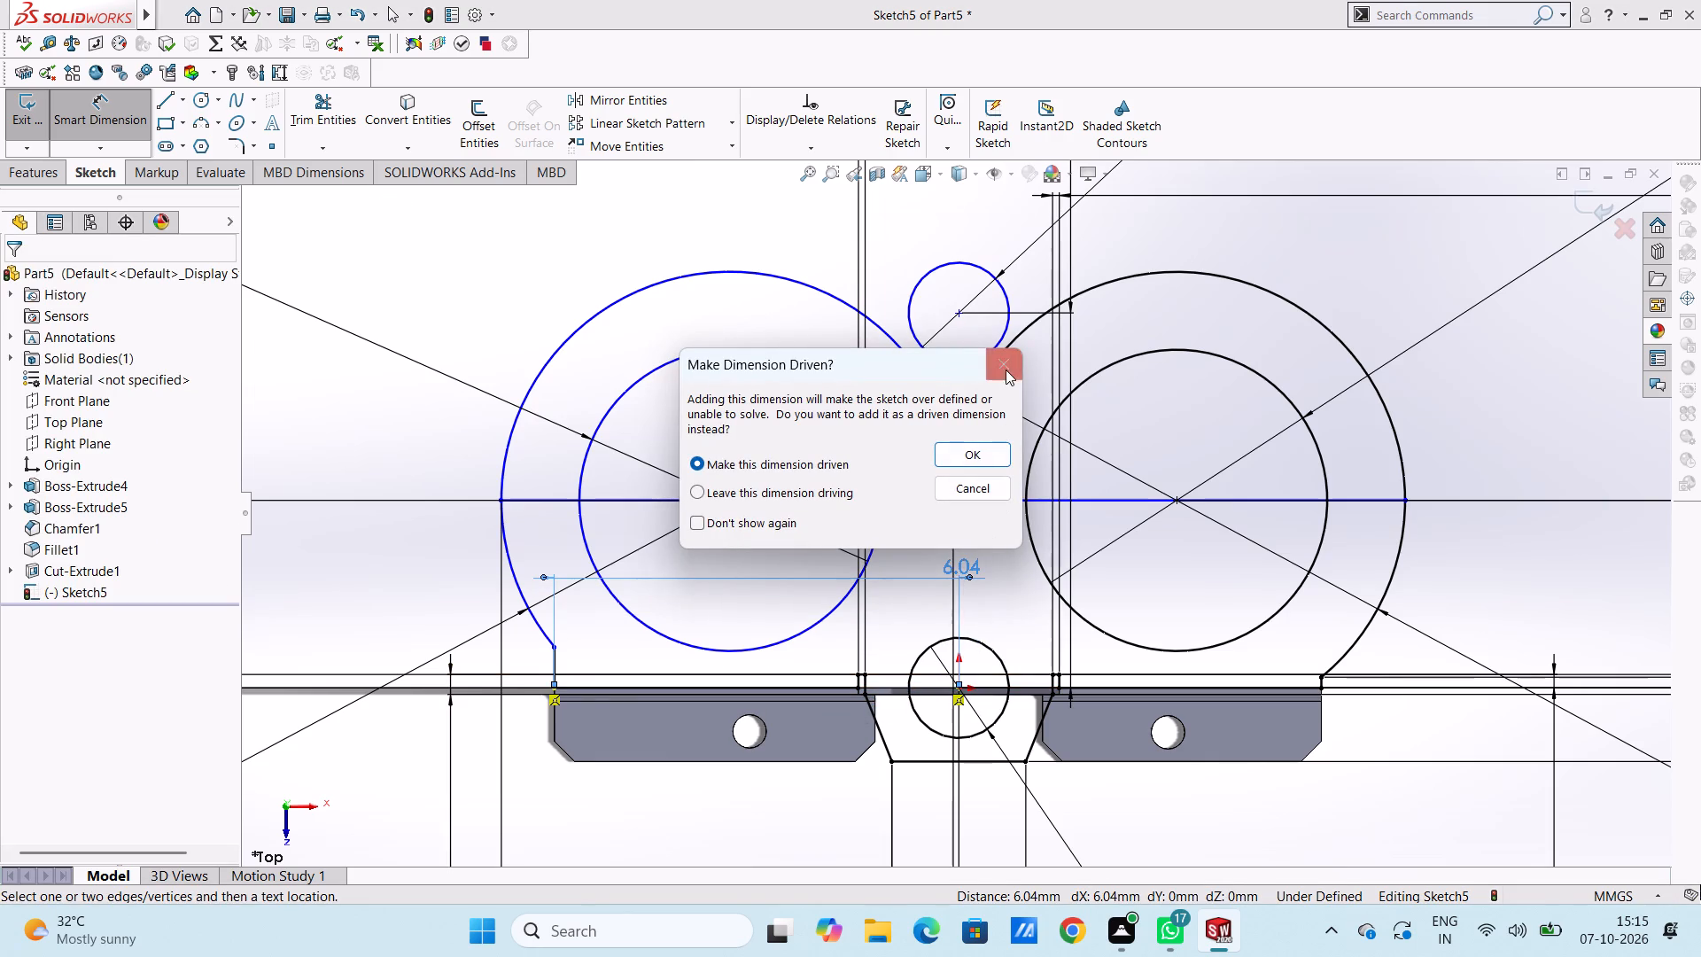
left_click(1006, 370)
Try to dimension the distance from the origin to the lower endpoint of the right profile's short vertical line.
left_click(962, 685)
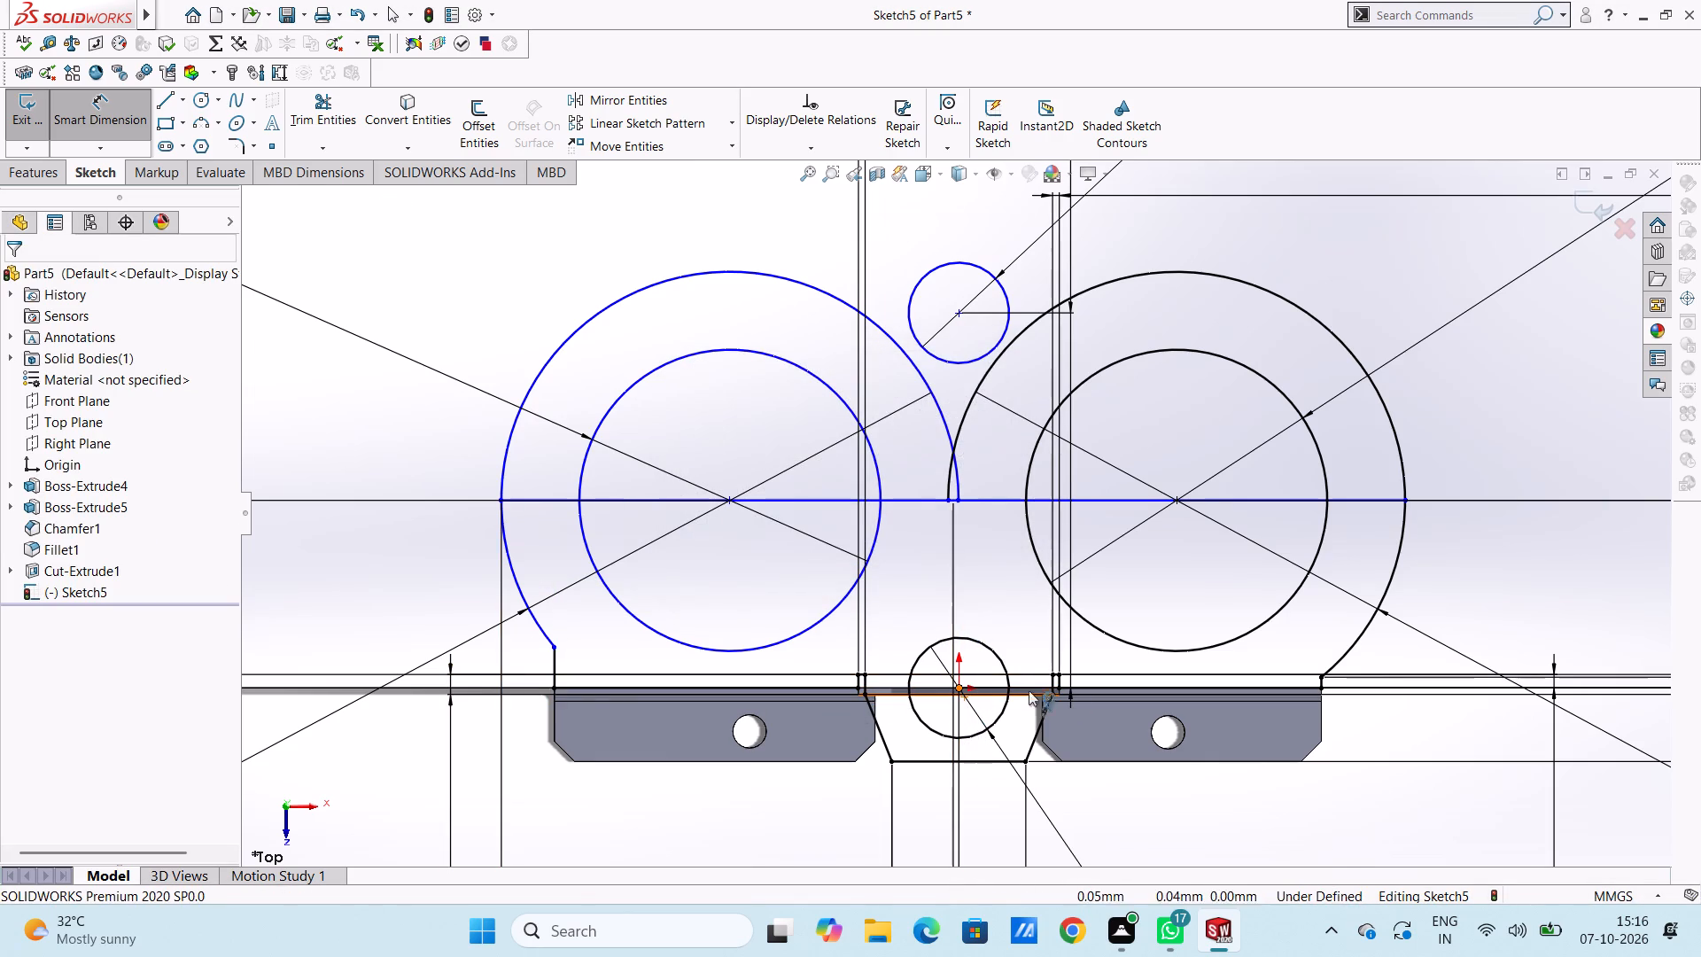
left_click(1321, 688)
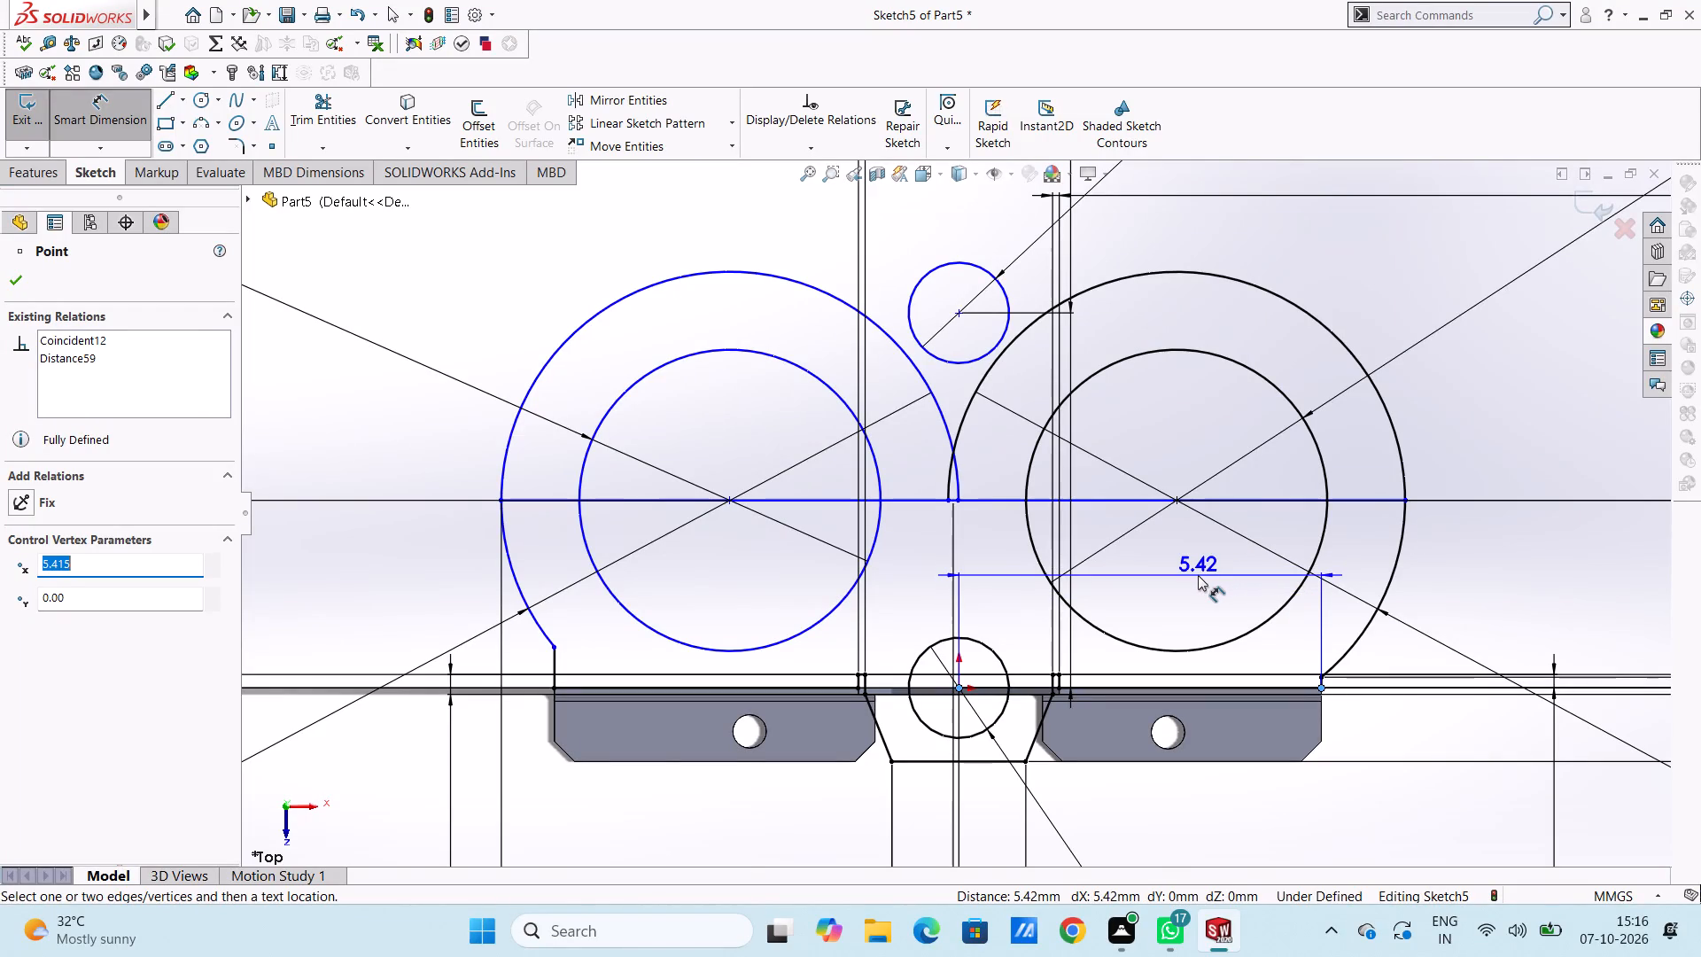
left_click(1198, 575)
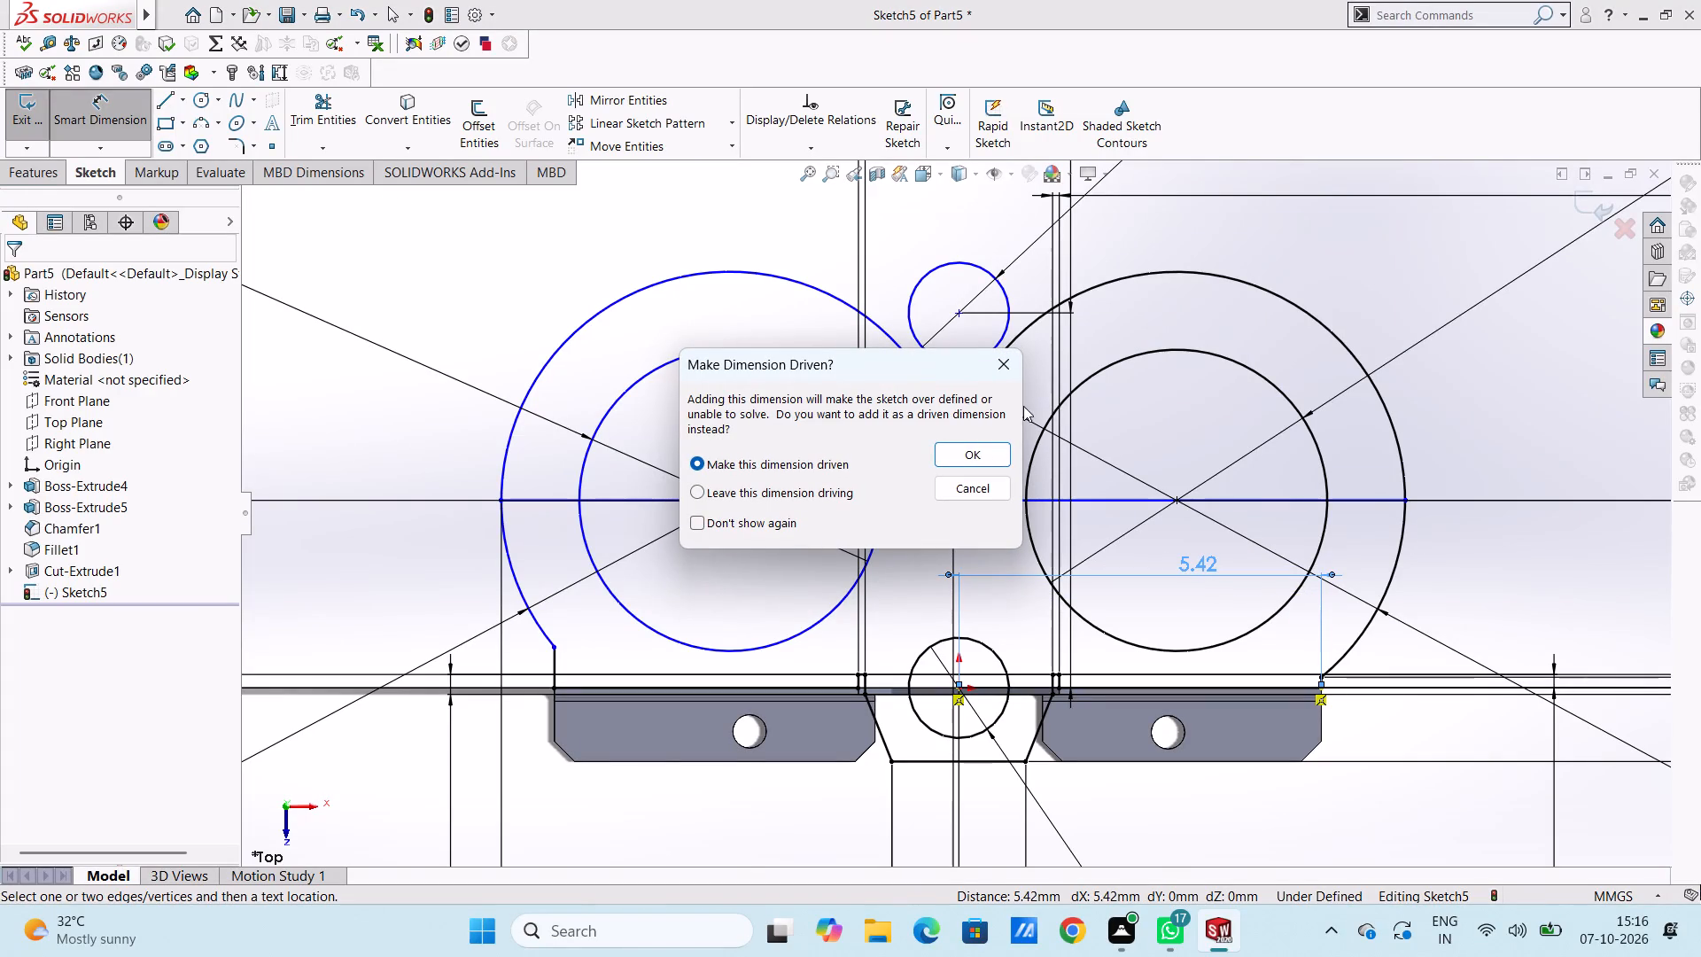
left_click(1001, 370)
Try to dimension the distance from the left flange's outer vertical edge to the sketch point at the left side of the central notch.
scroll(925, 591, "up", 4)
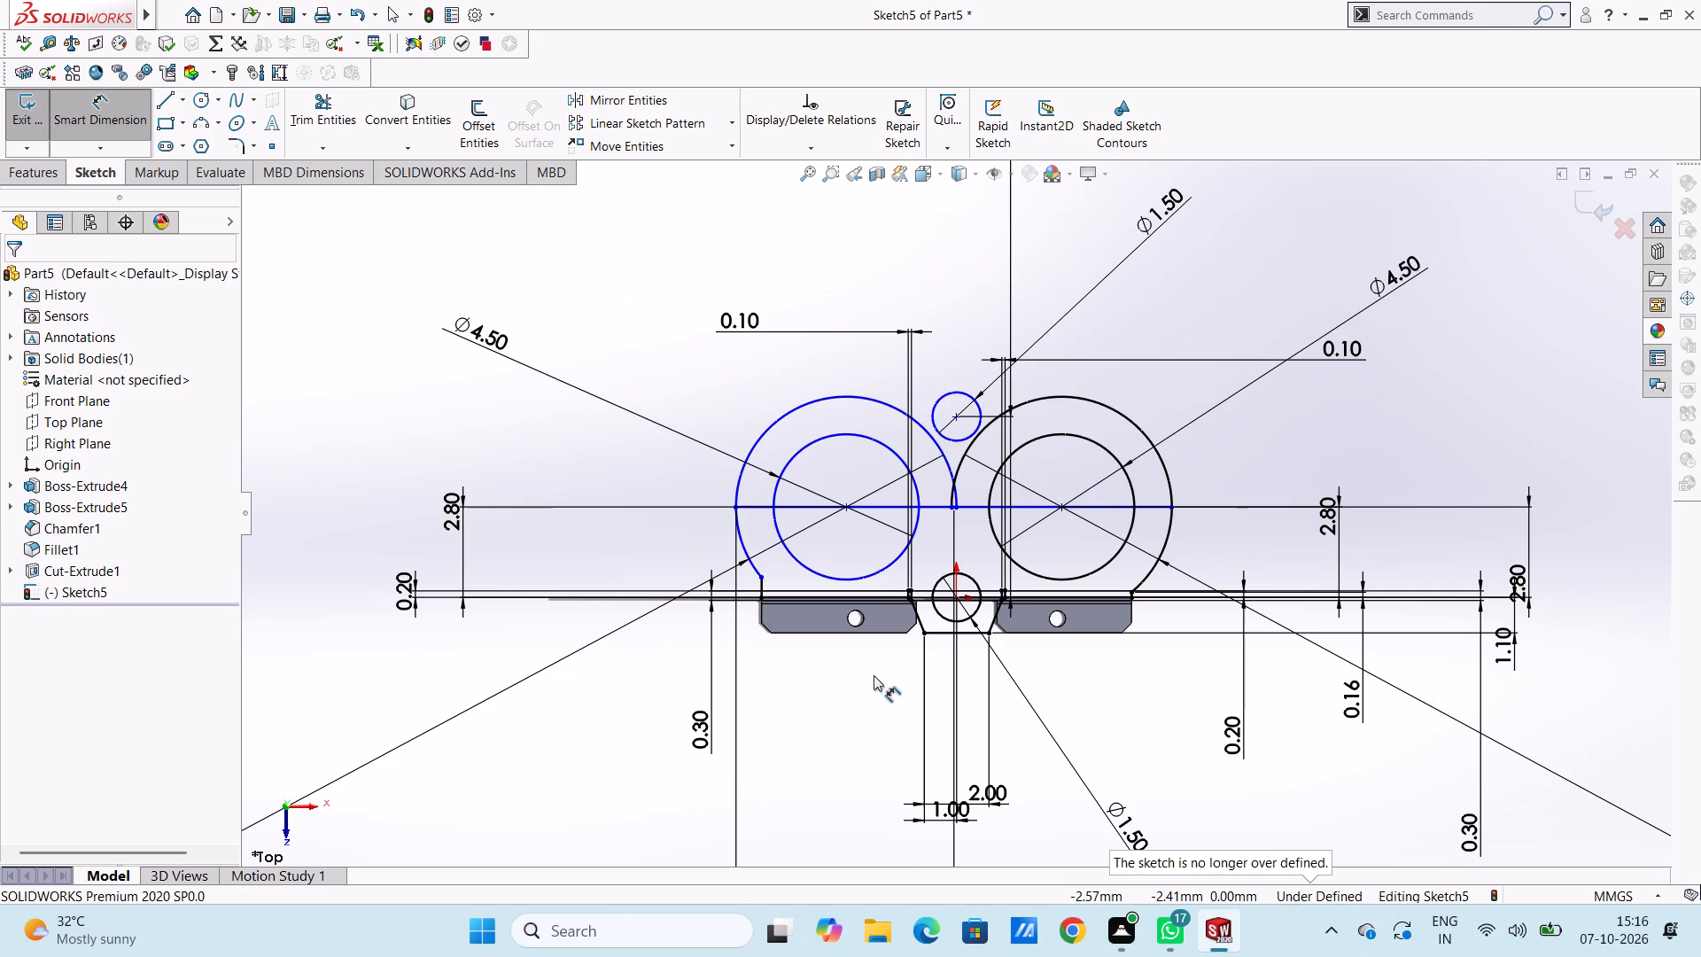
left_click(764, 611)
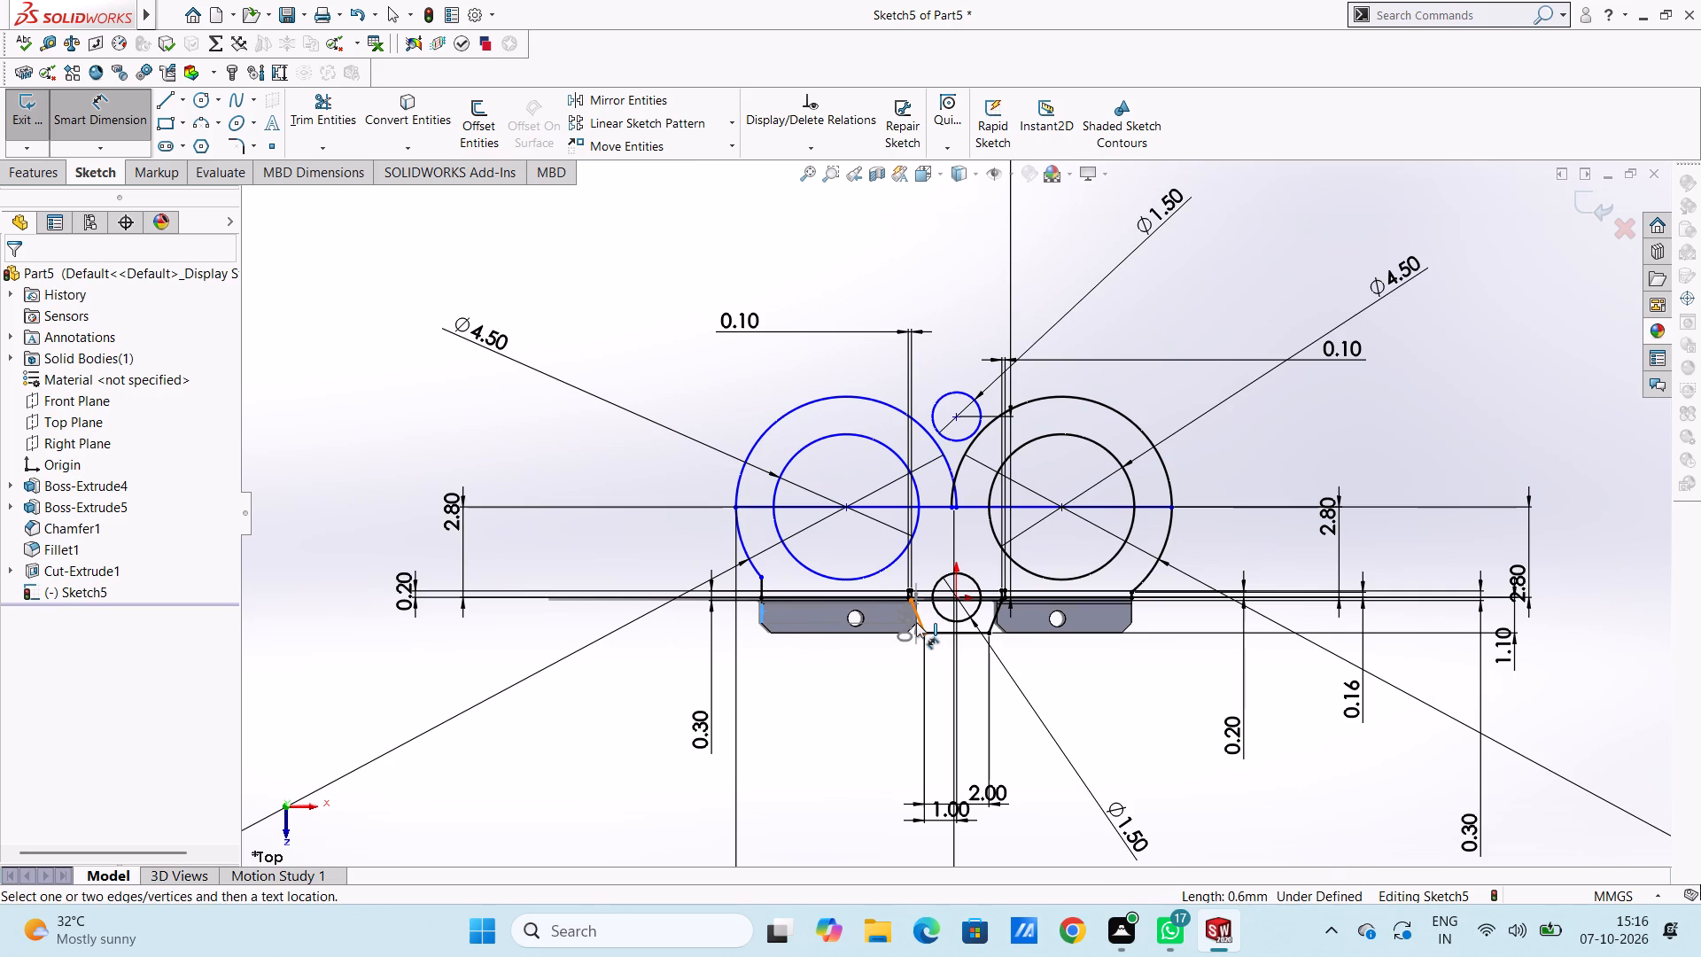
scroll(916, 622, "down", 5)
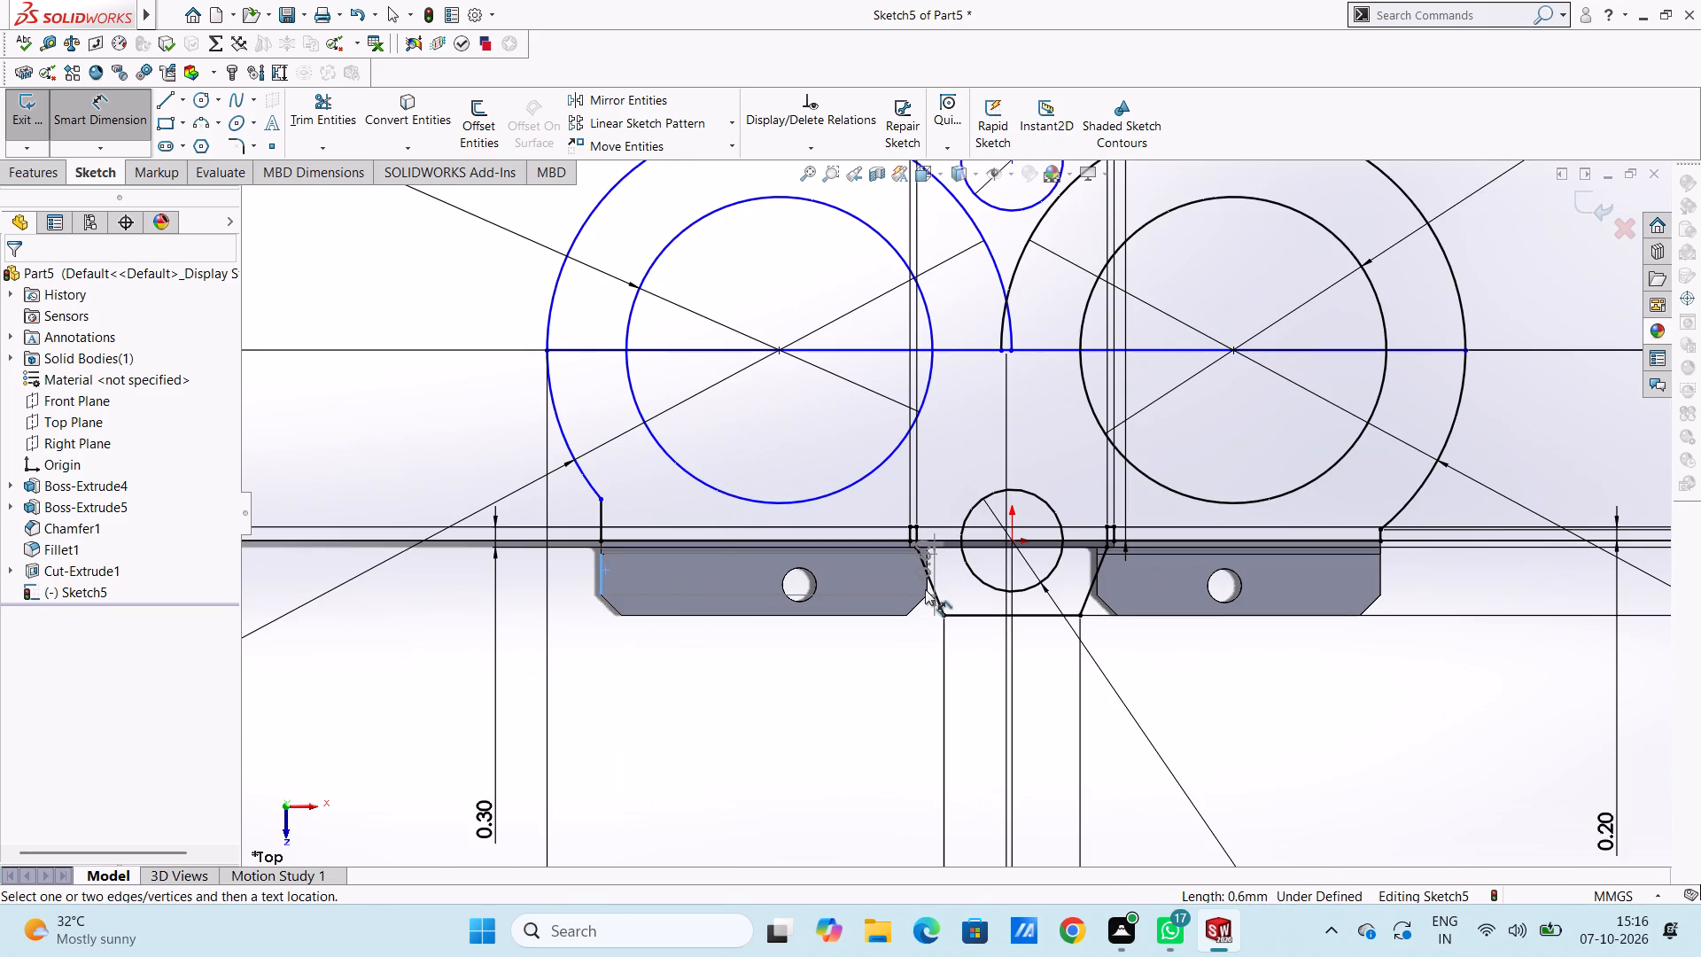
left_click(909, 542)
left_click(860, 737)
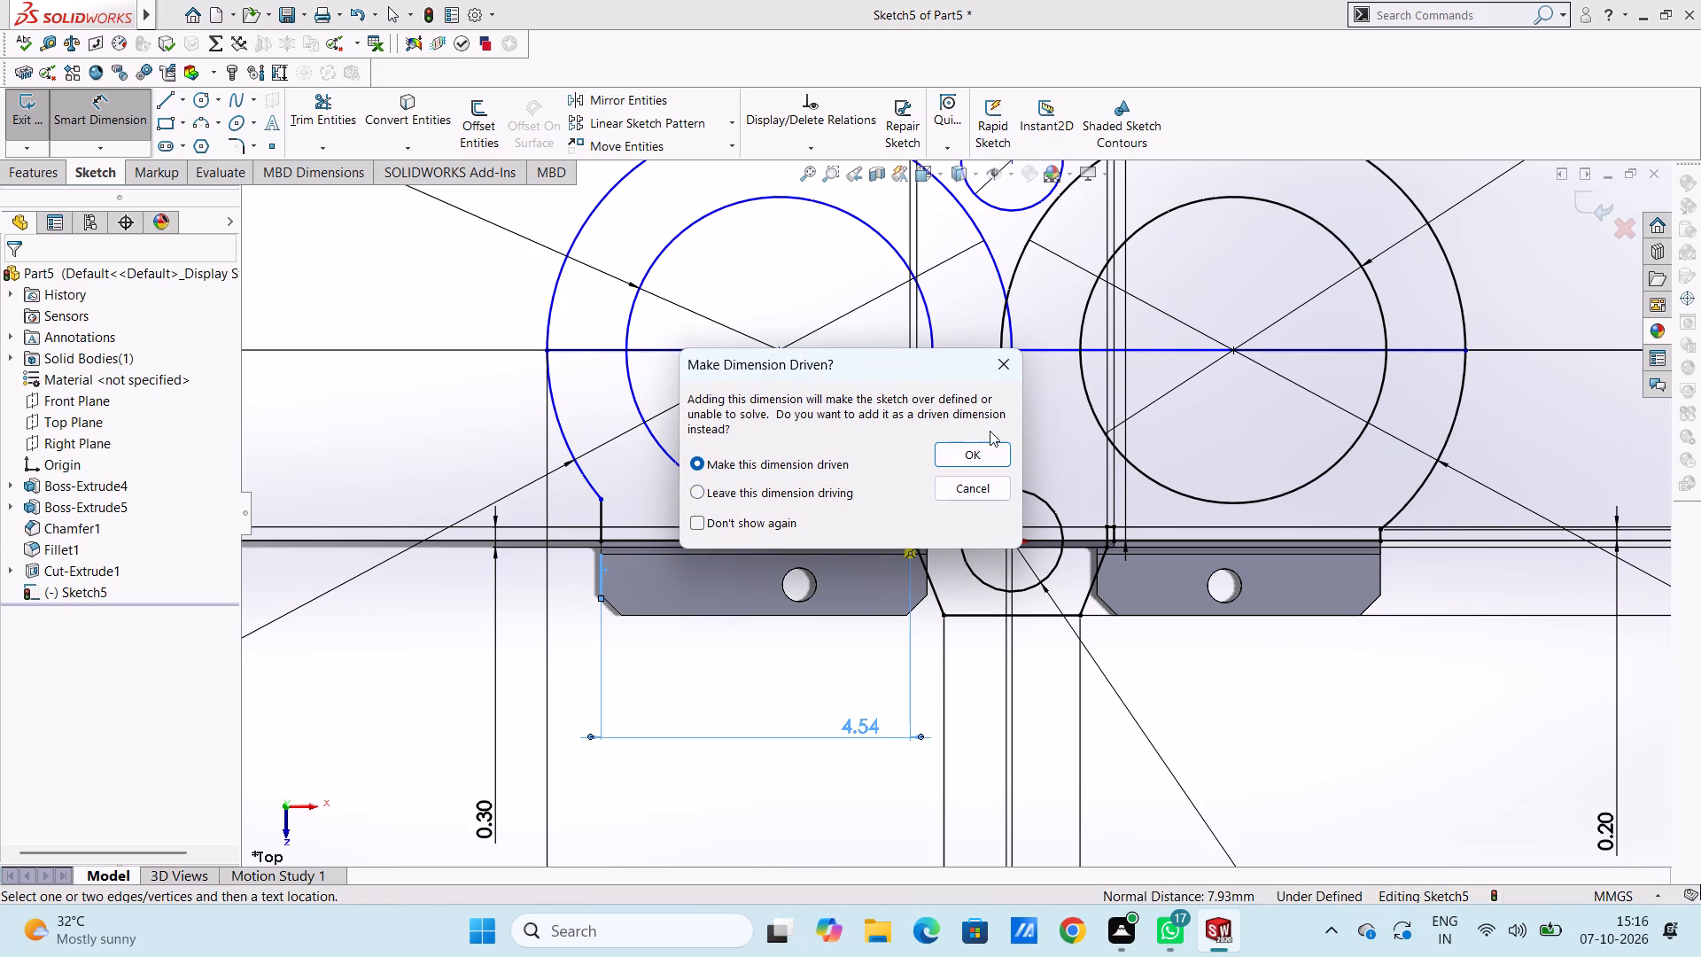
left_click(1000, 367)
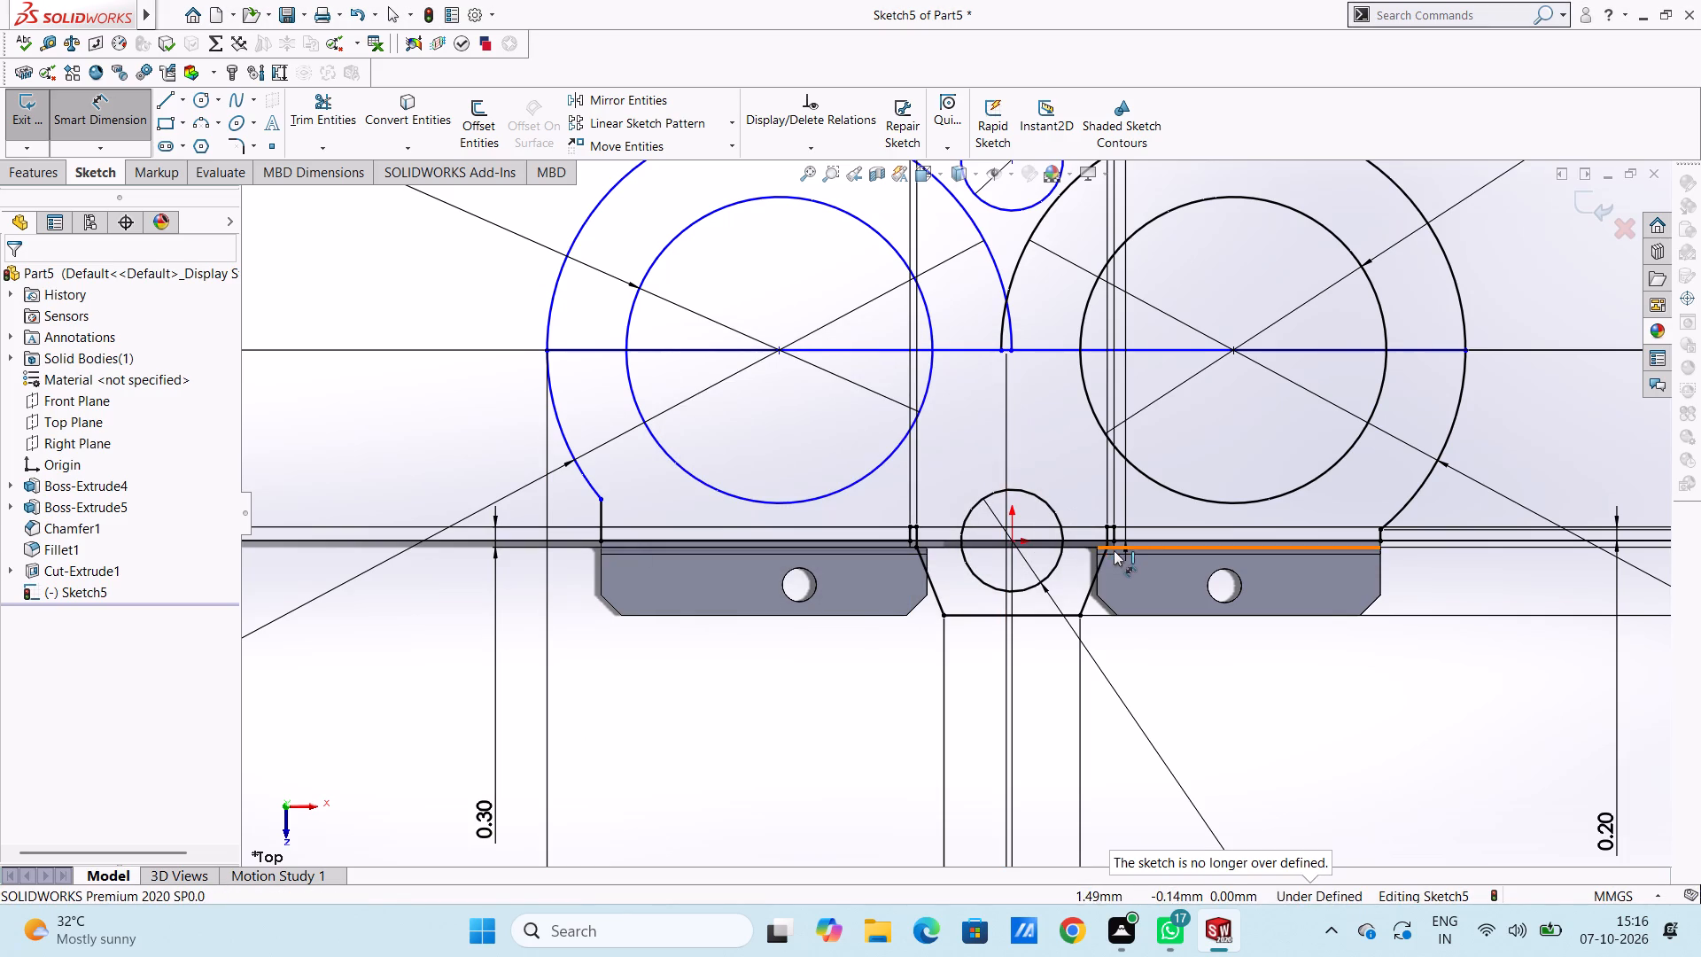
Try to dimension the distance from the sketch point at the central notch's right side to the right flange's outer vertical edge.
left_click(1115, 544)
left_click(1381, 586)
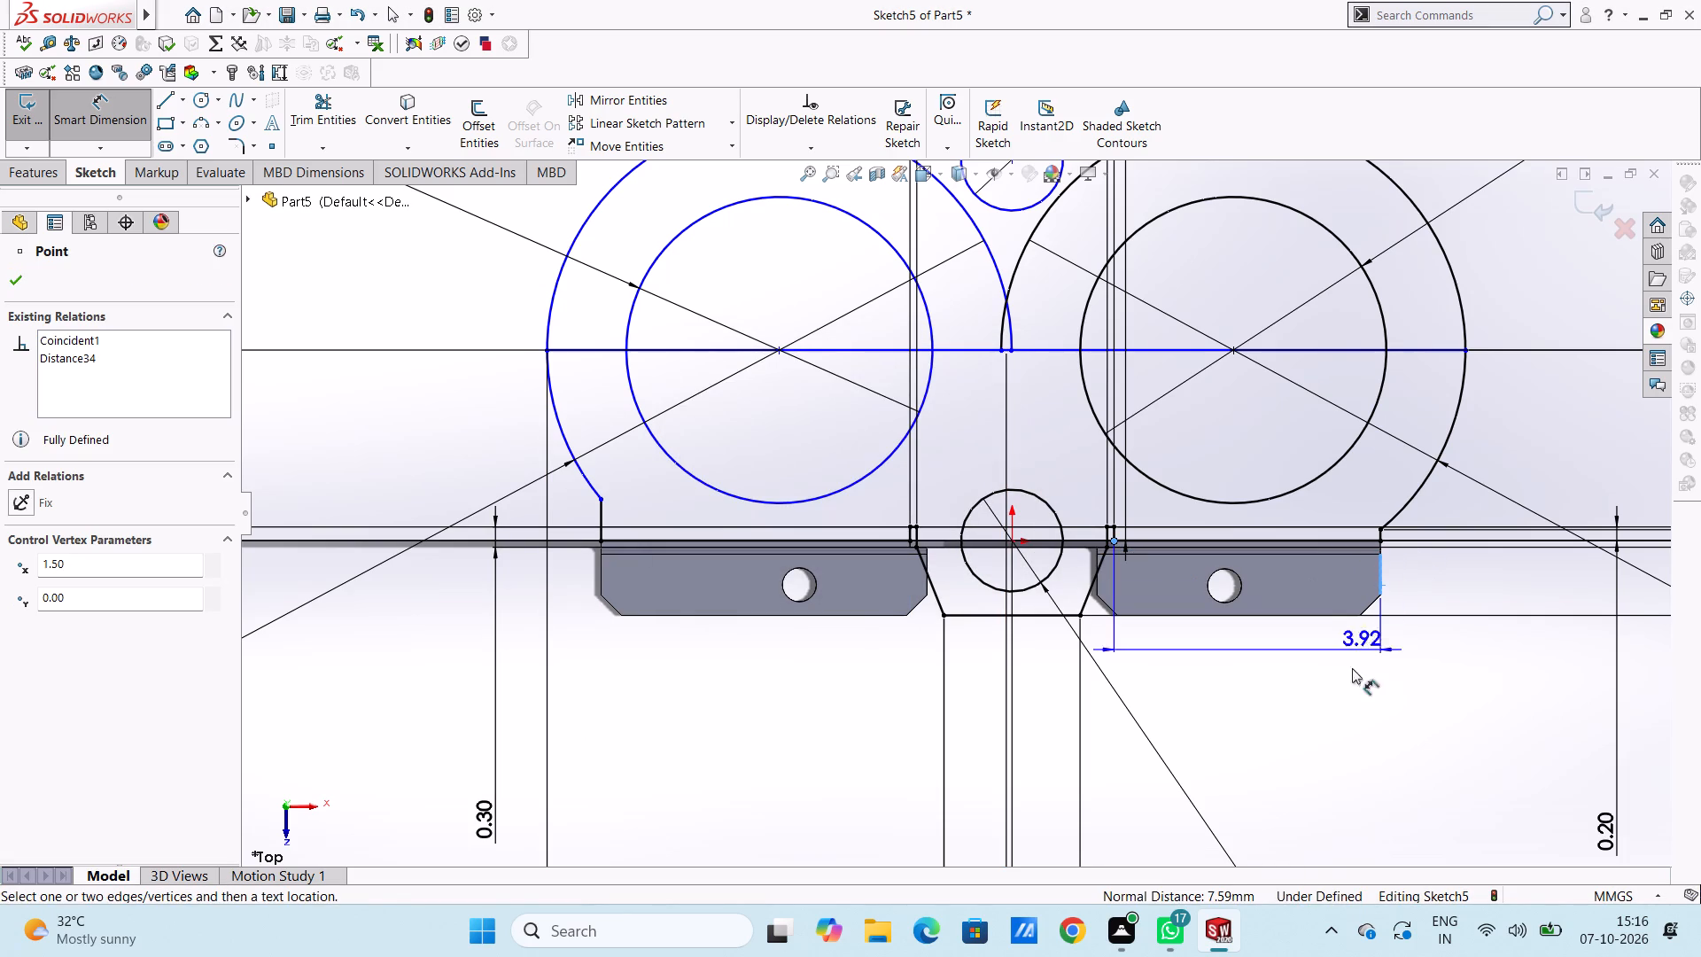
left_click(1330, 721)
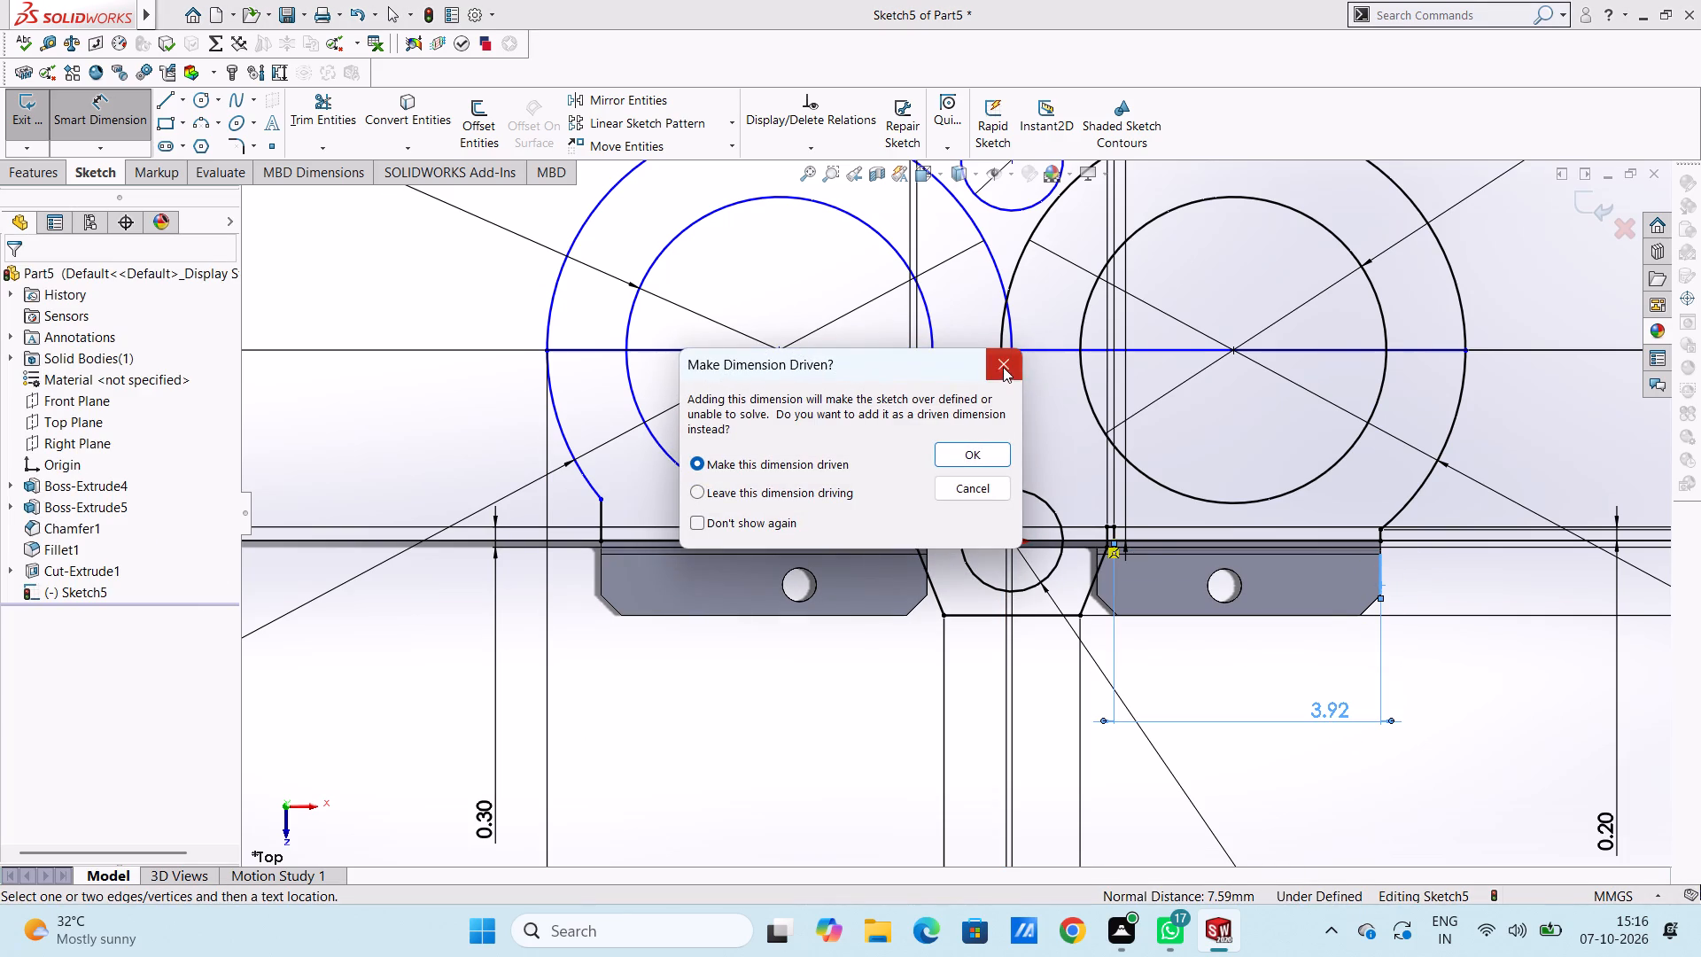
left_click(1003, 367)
Set the left outer circle's diameter to 8 mm and return to the top view.
scroll(856, 645, "up", 5)
middle_click_drag(854, 654, 854, 507)
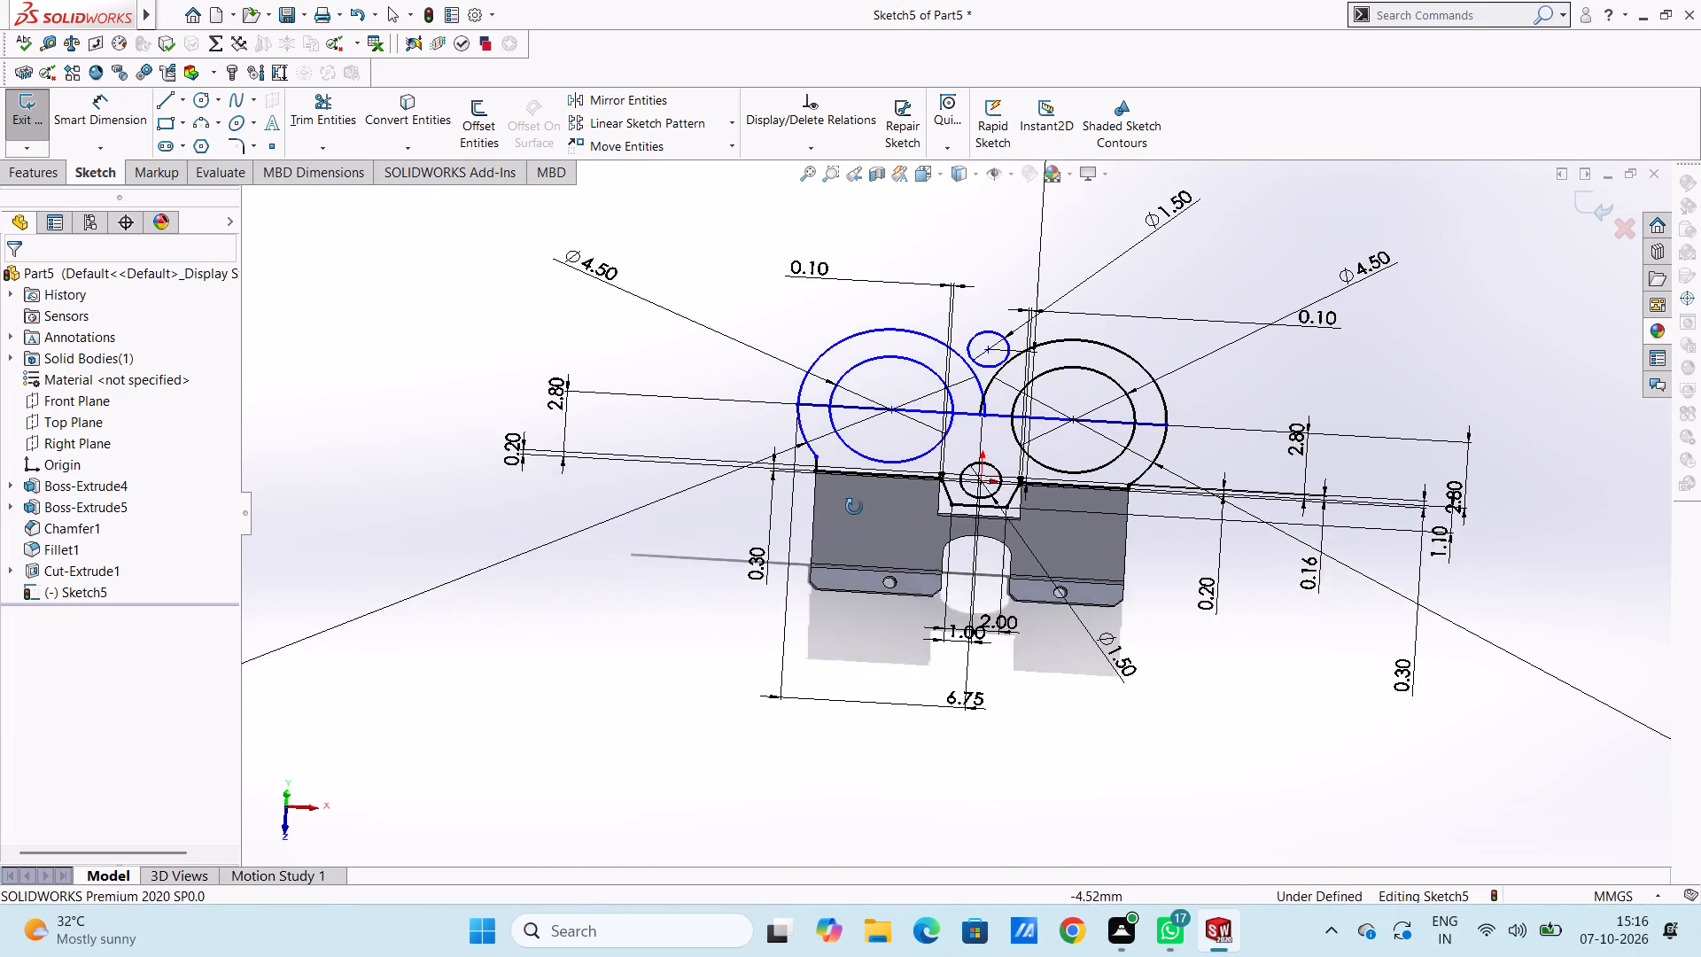
middle_click_drag(854, 507, 859, 407)
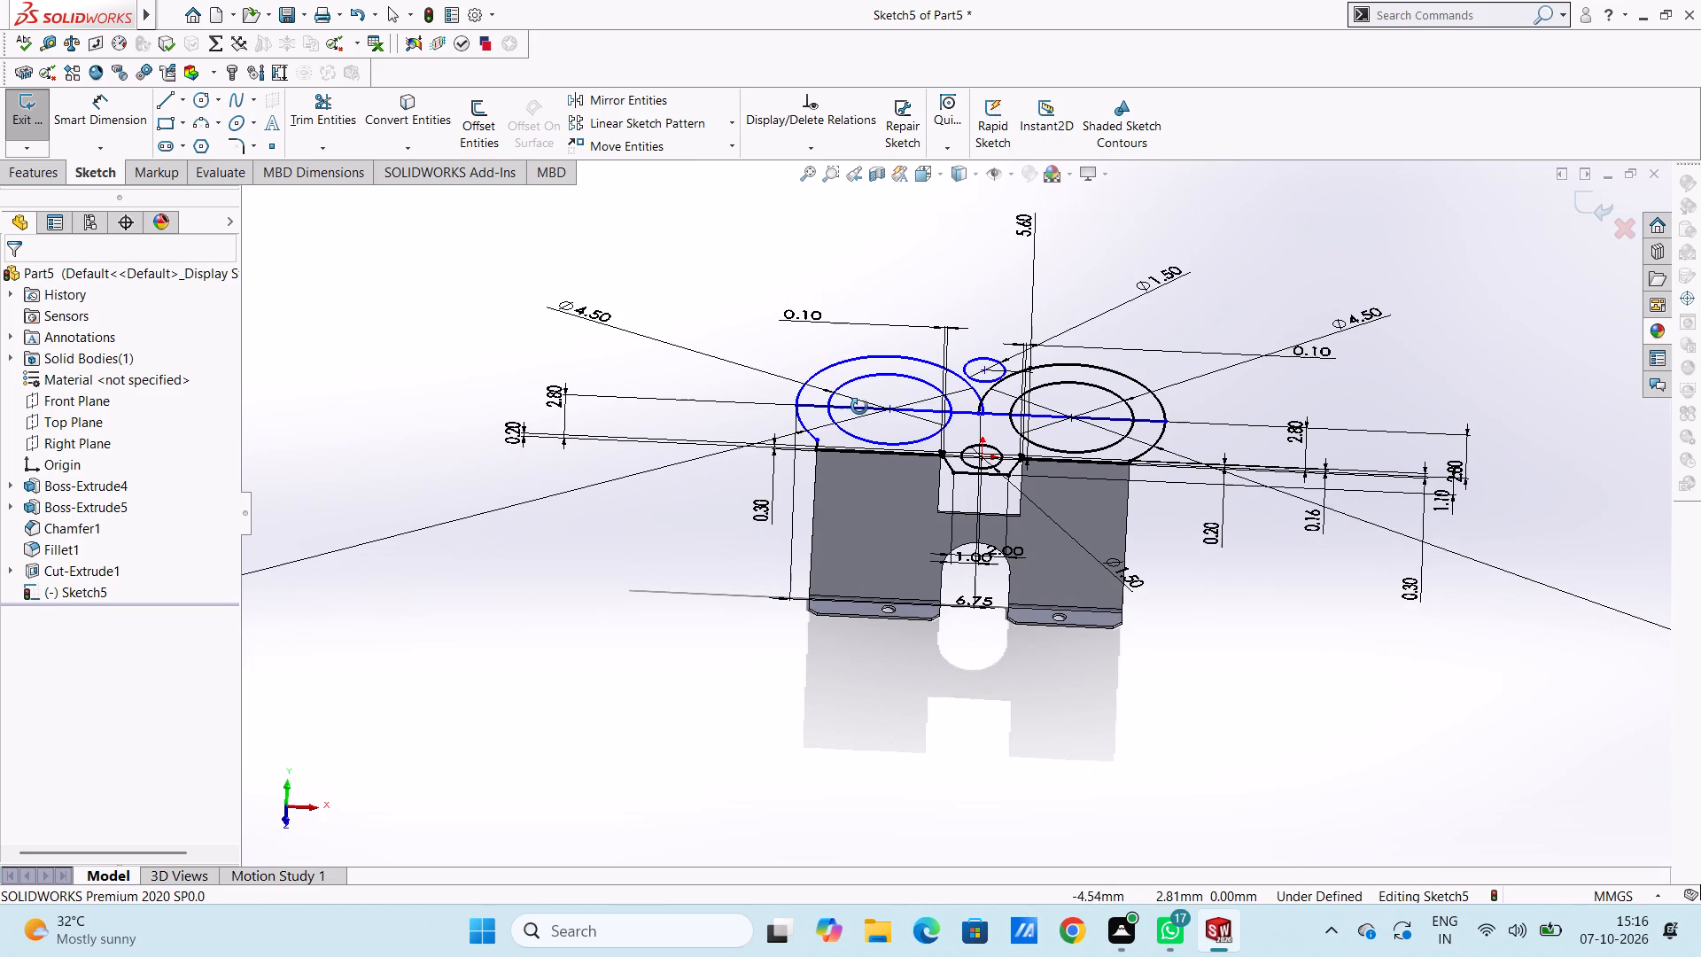
middle_click_drag(859, 407, 857, 424)
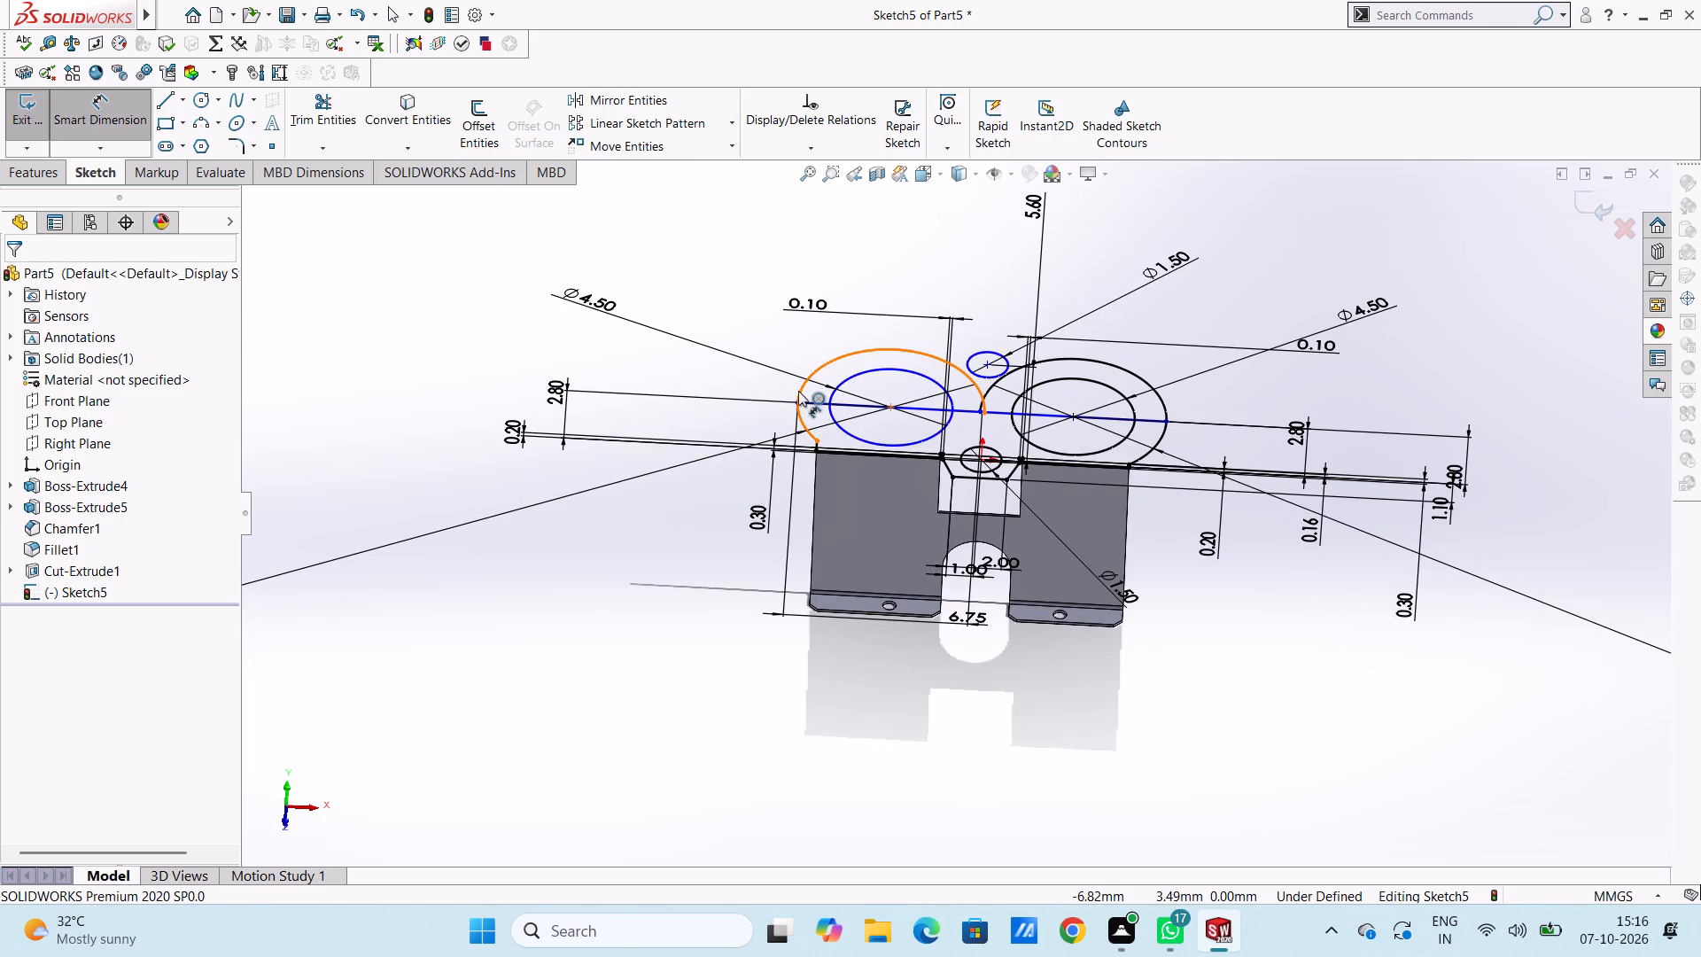
middle_click_drag(758, 327, 758, 386)
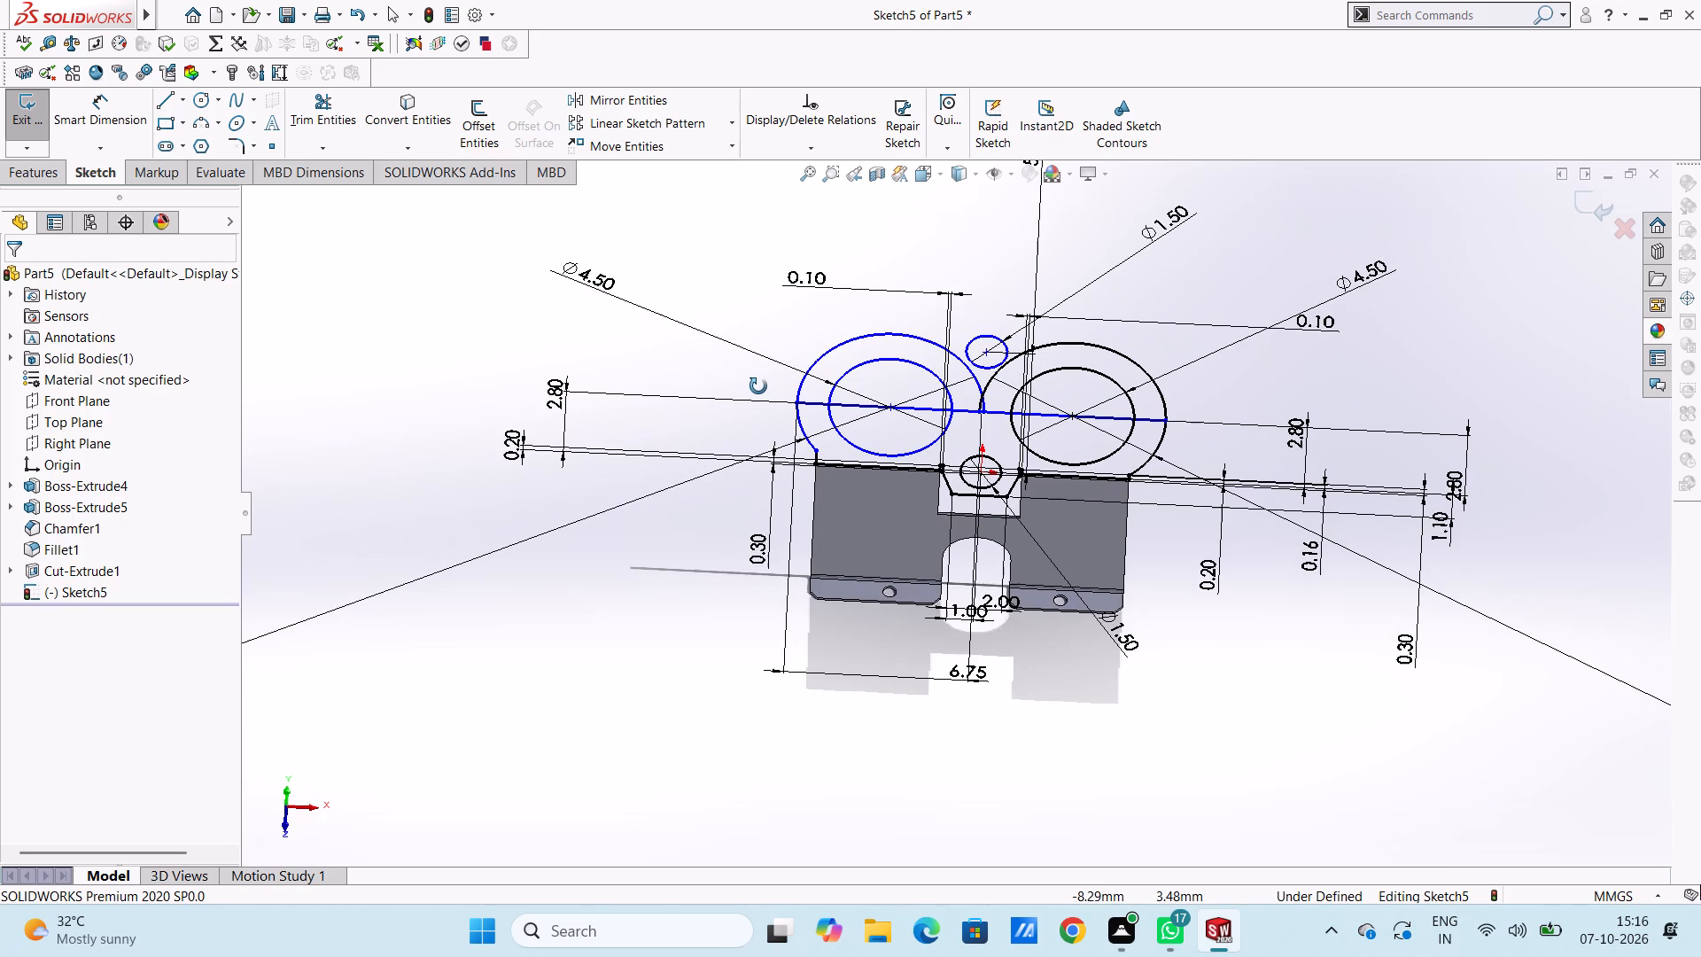
middle_click_drag(758, 386, 780, 512)
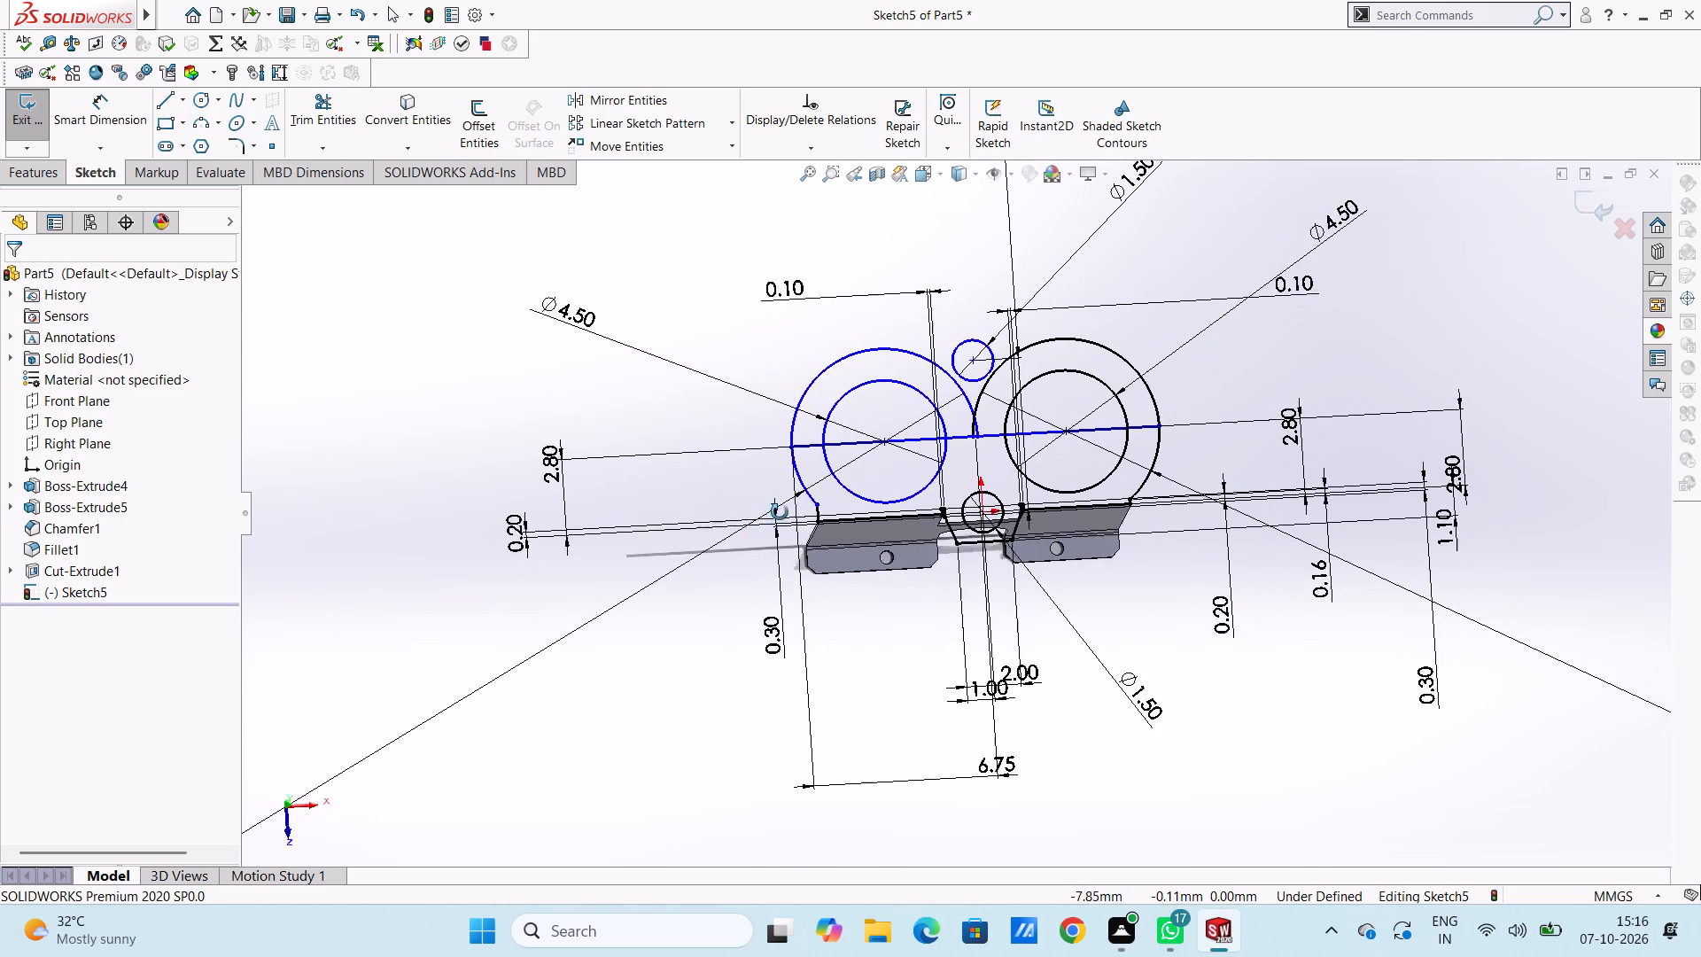
middle_click_drag(780, 512, 756, 510)
scroll(758, 591, "up", 3)
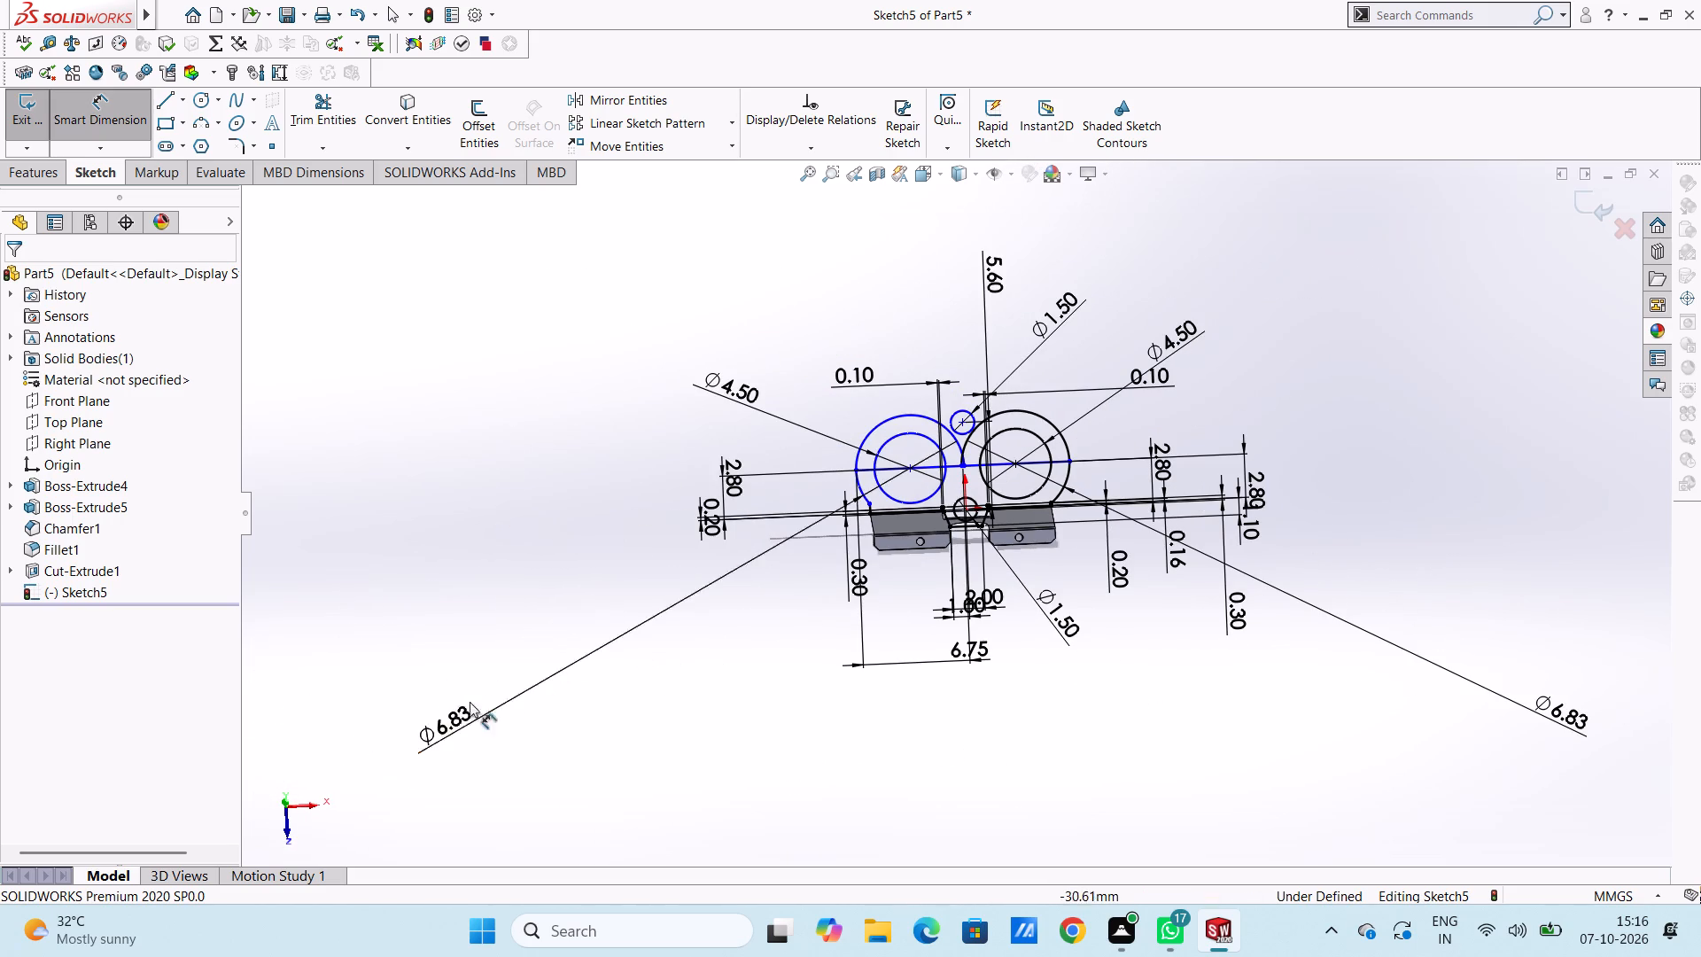
left_click(454, 718)
left_click(454, 718)
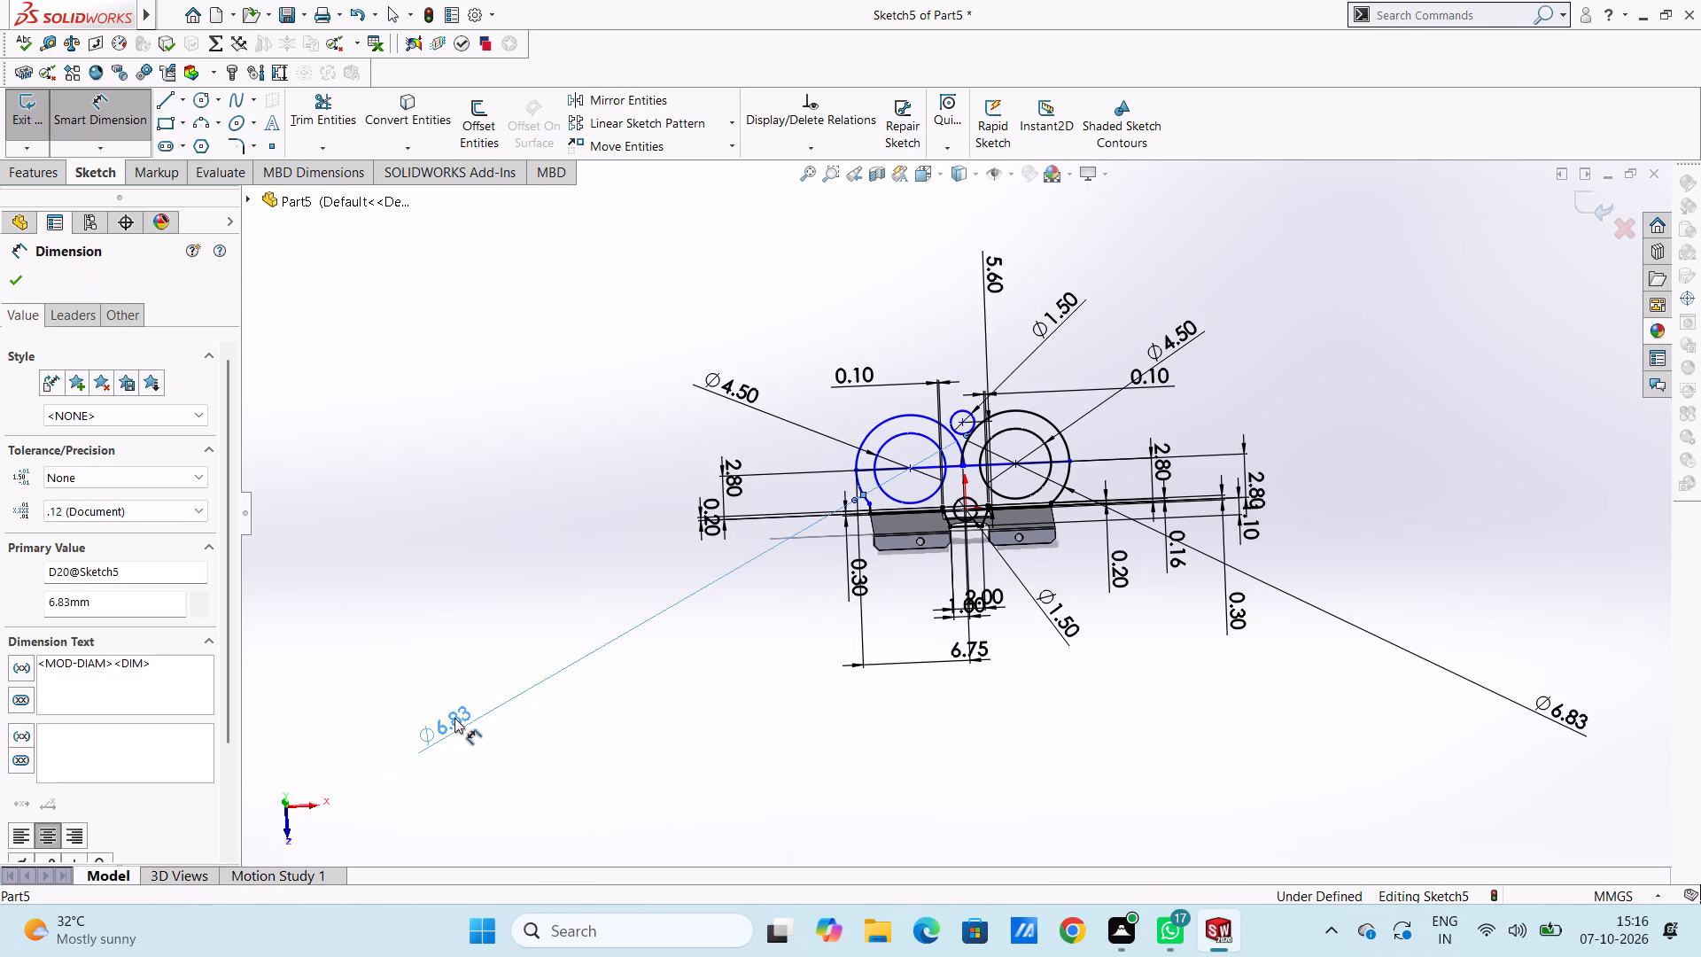
left_click(425, 513)
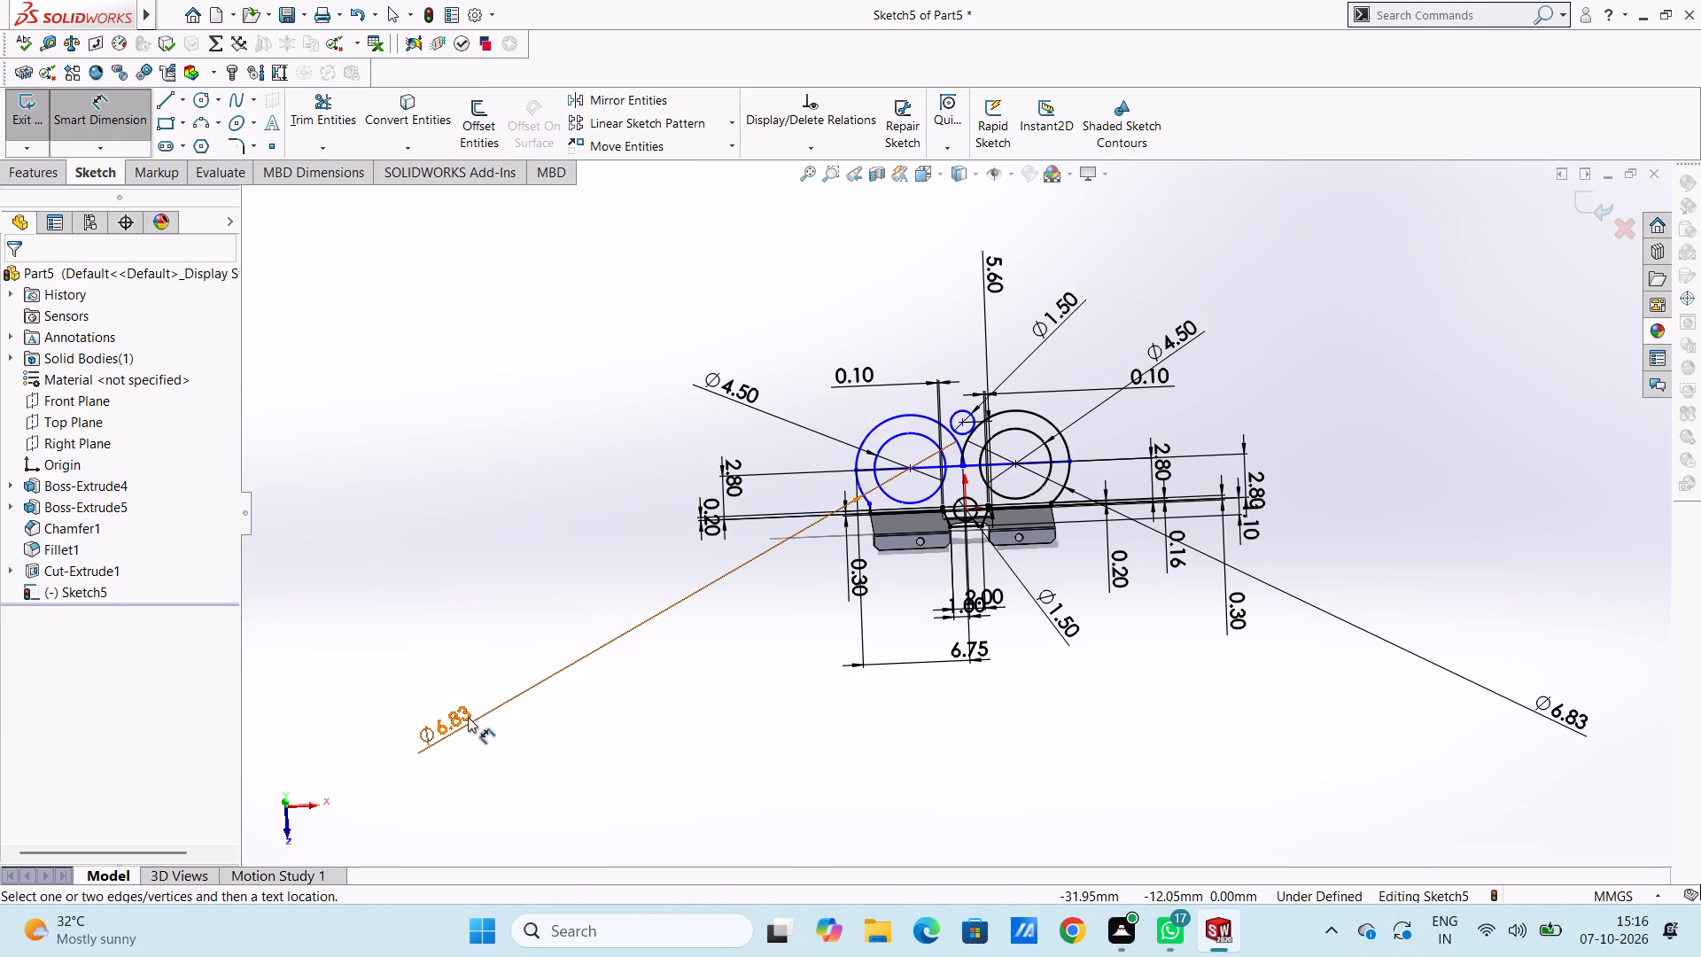
double_click(468, 717)
key("8")
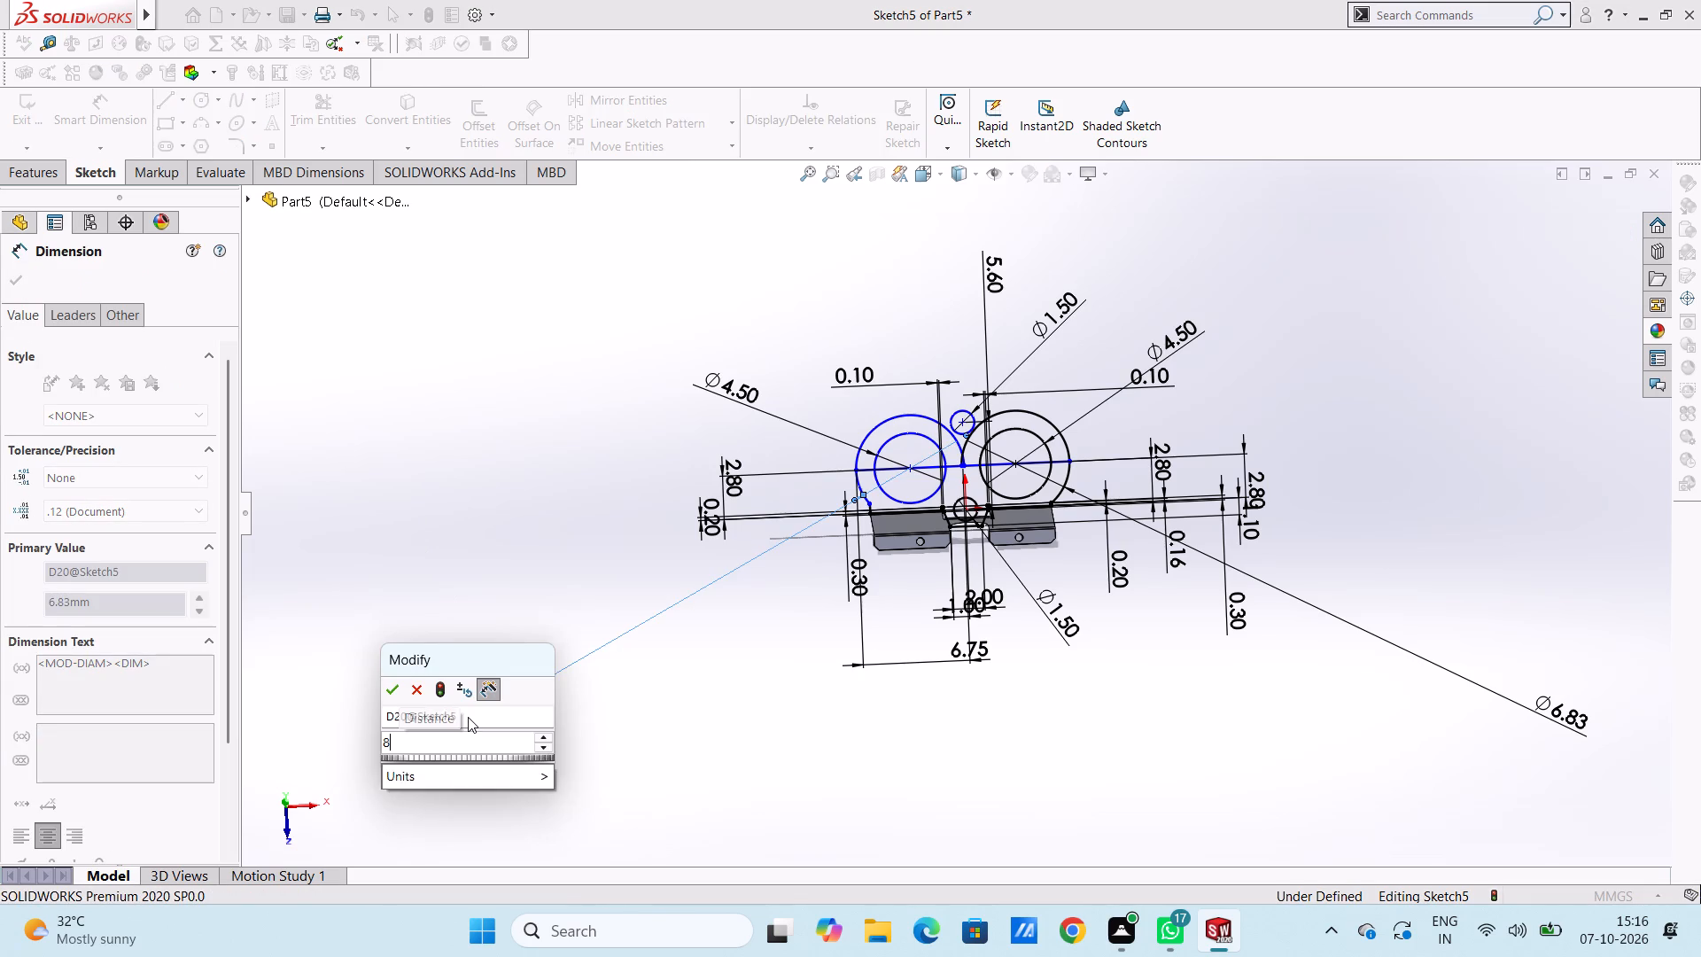
key("Return")
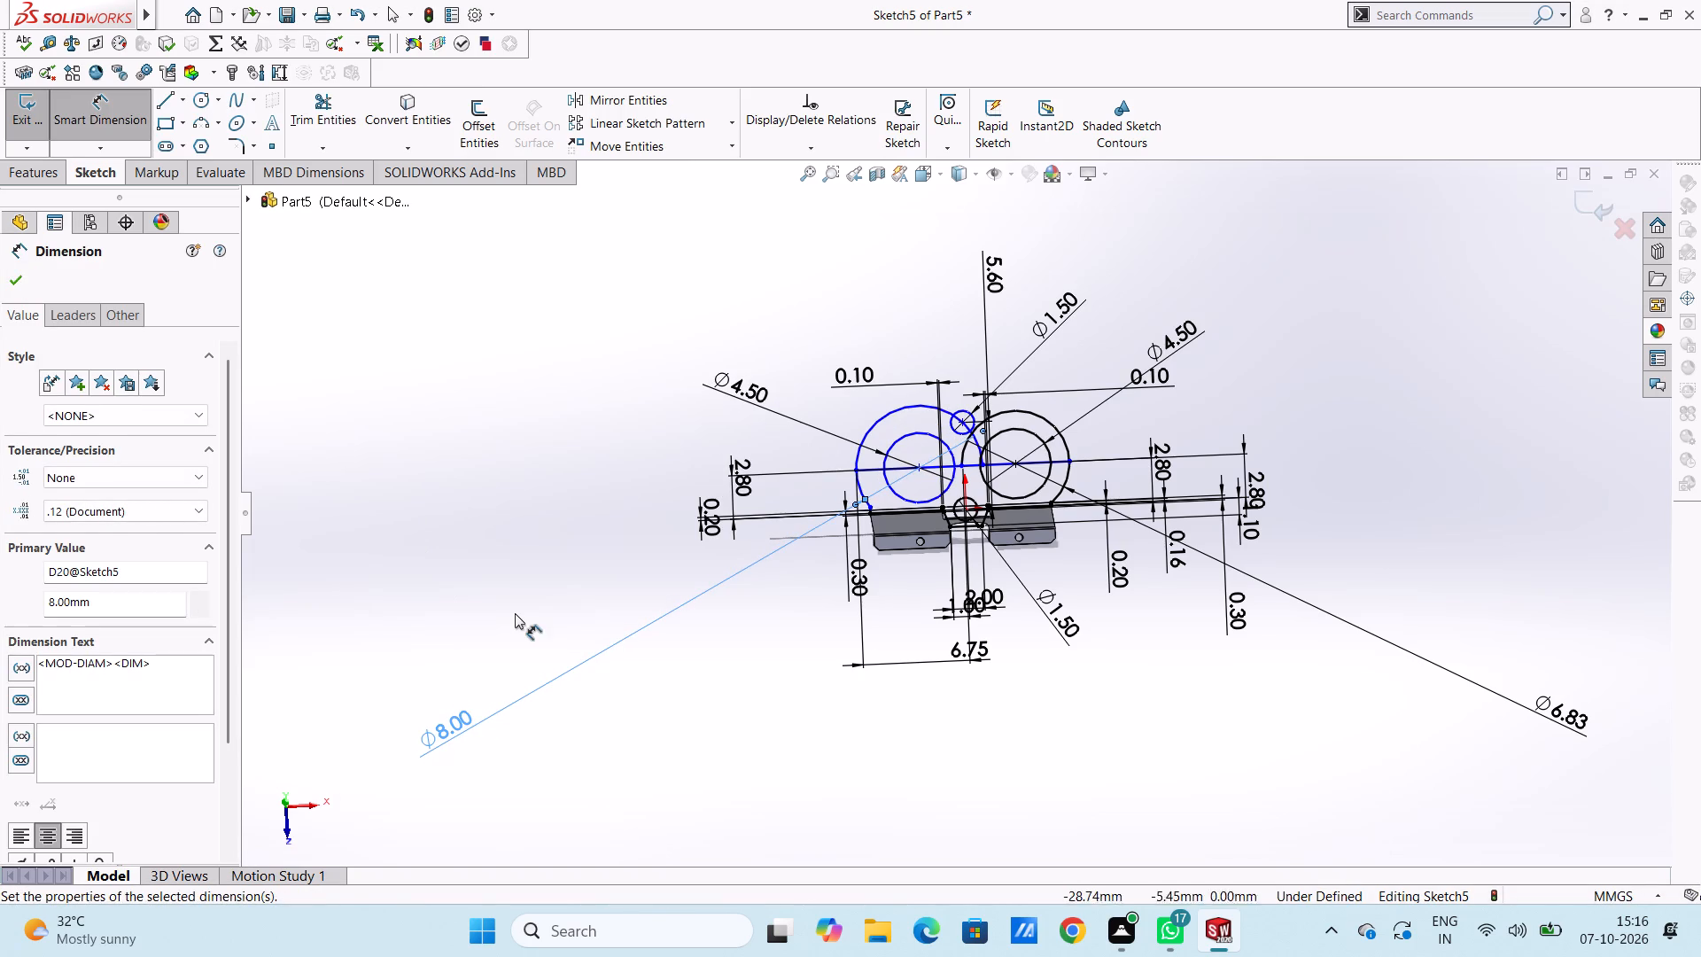
left_click(515, 607)
key("5")
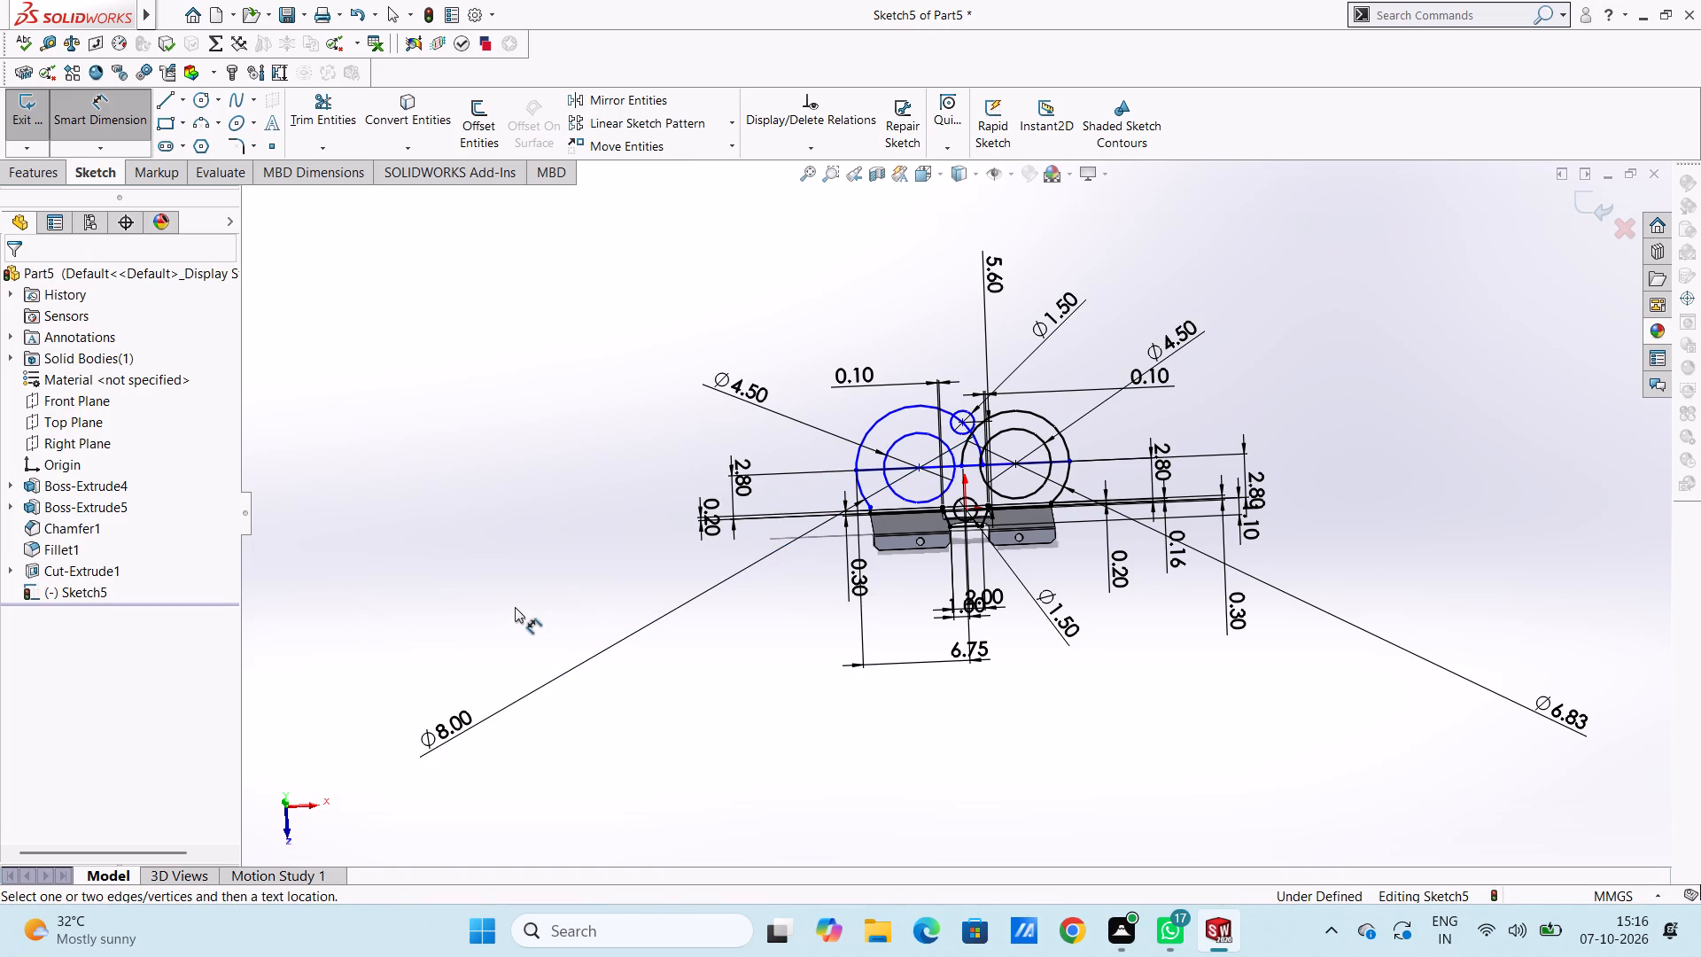
key("ctrl+5")
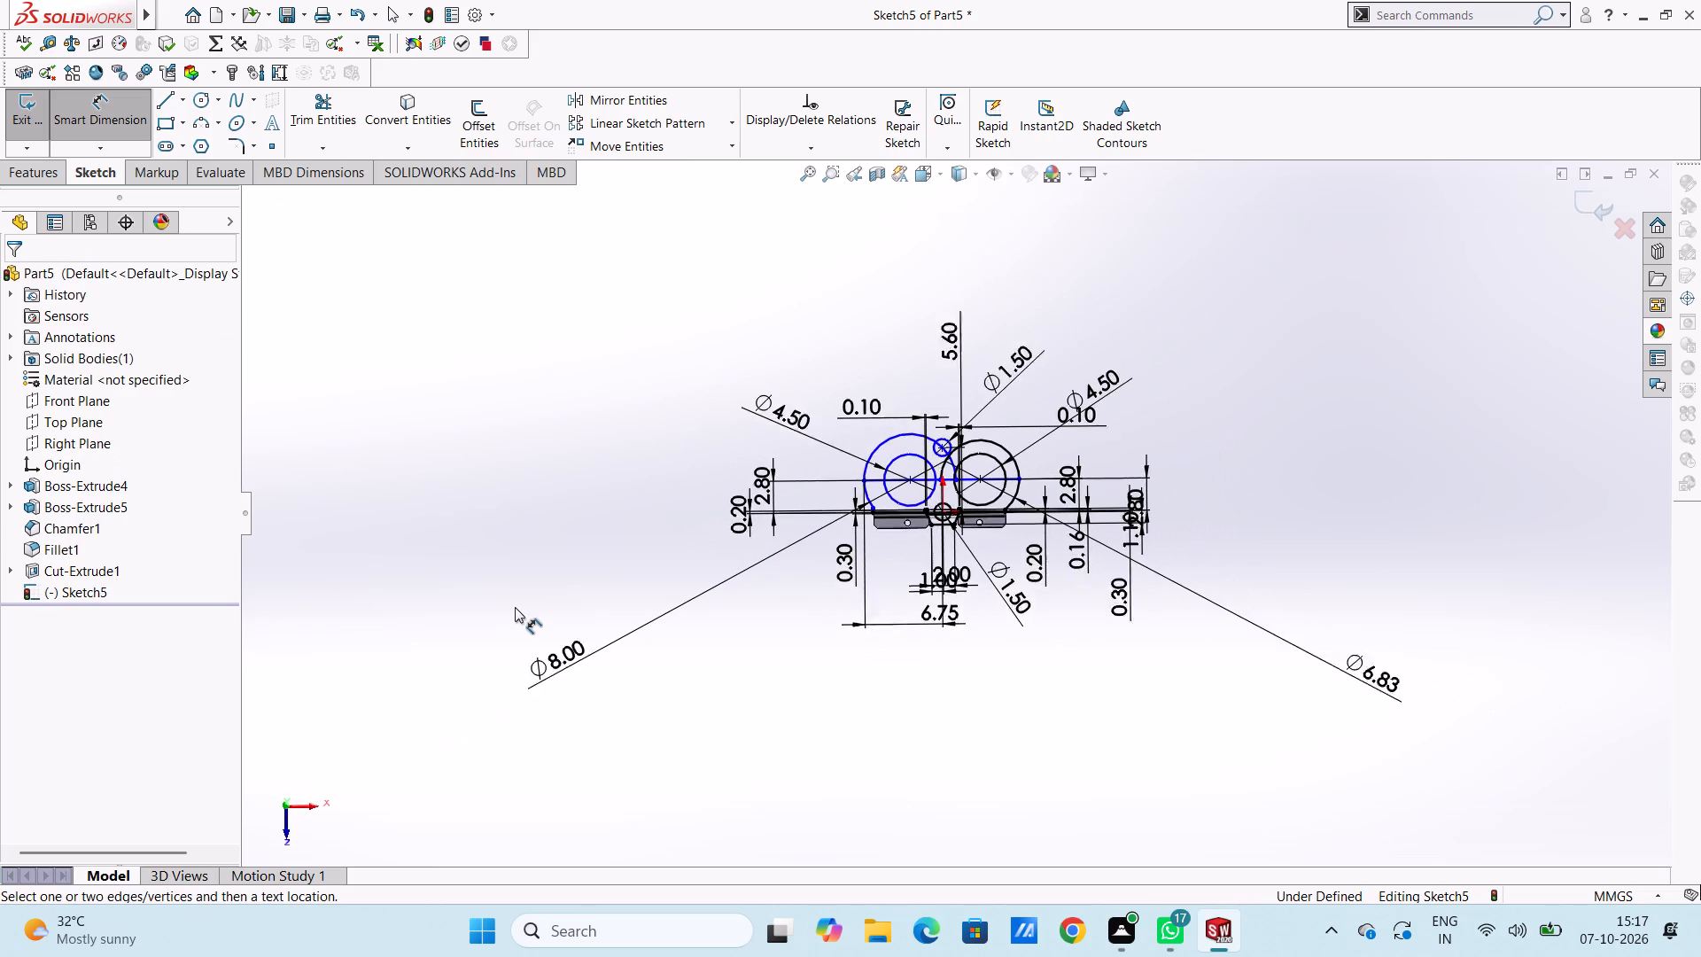
key("Escape")
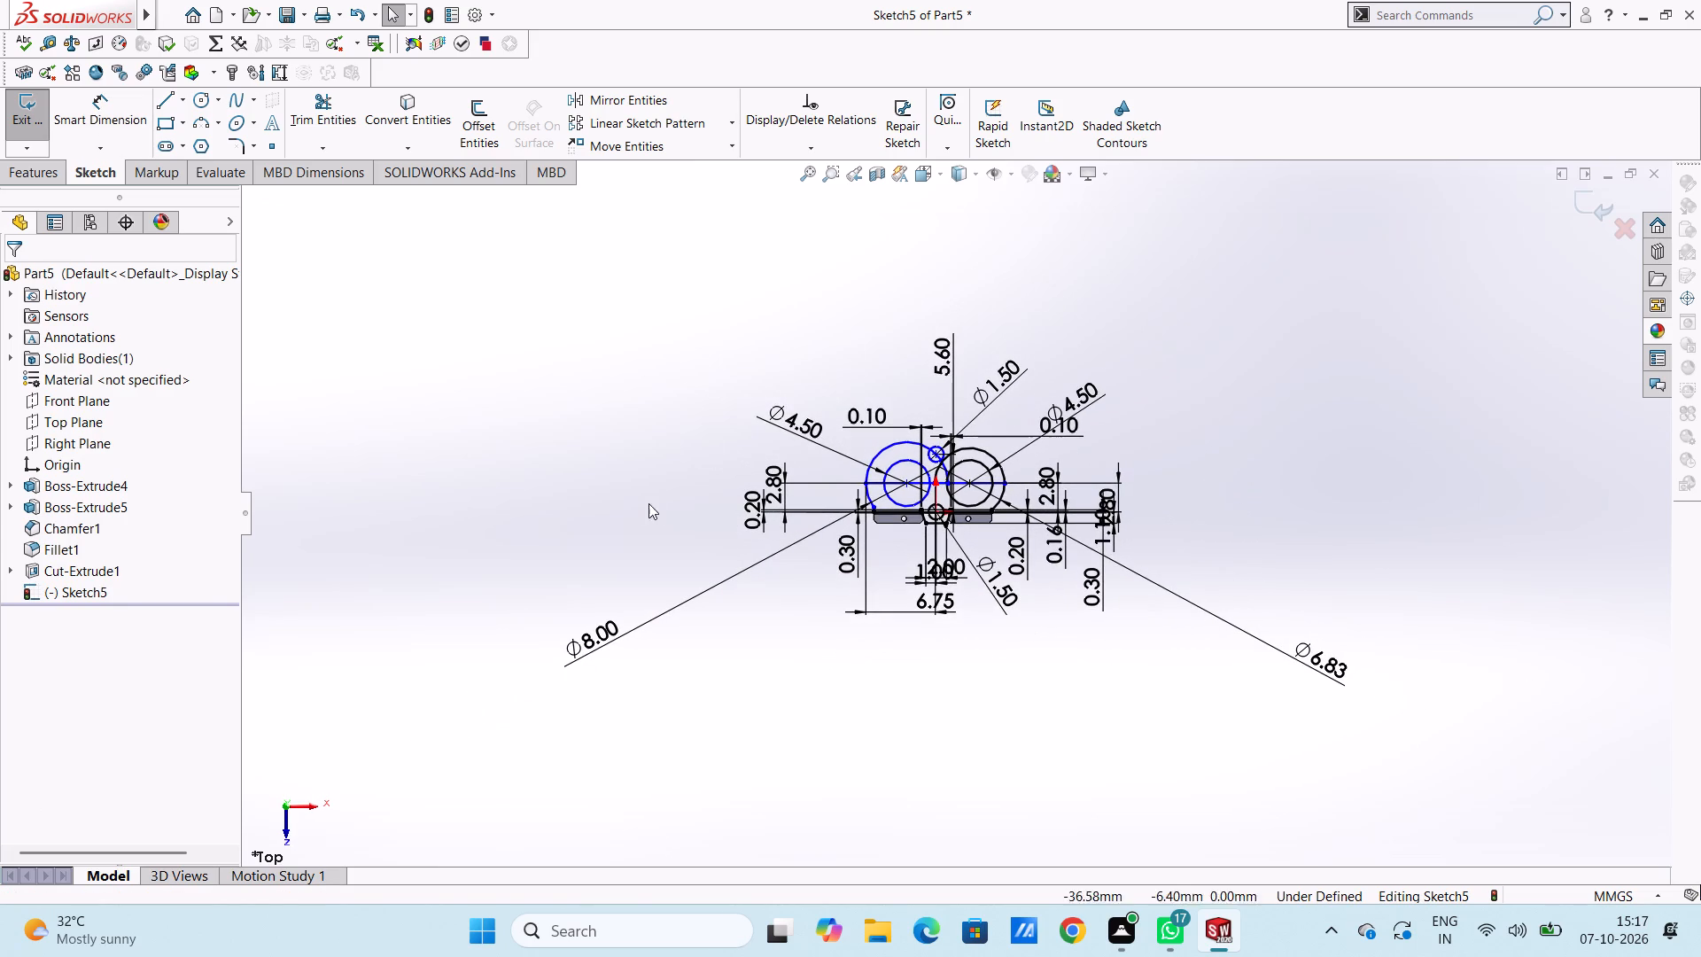
Examine how the left and right circle profiles line up with each other and with the bracket's plate and flanges.
scroll(942, 541, "down", 5)
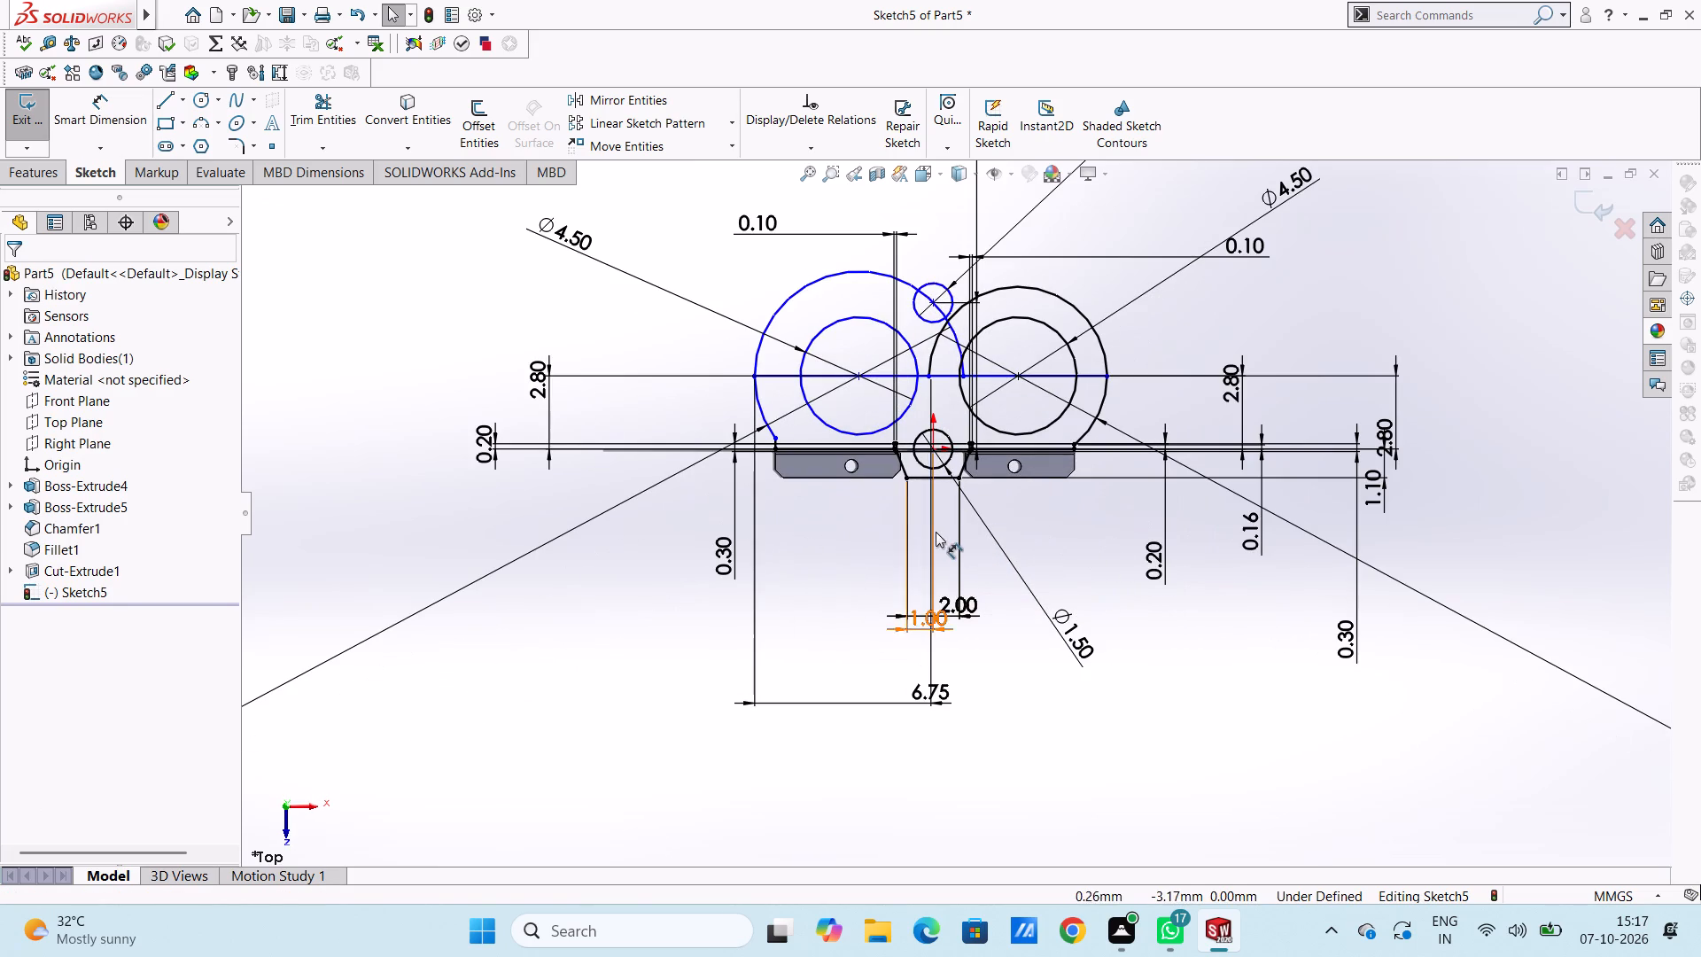
scroll(931, 528, "down", 5)
scroll(670, 385, "down", 4)
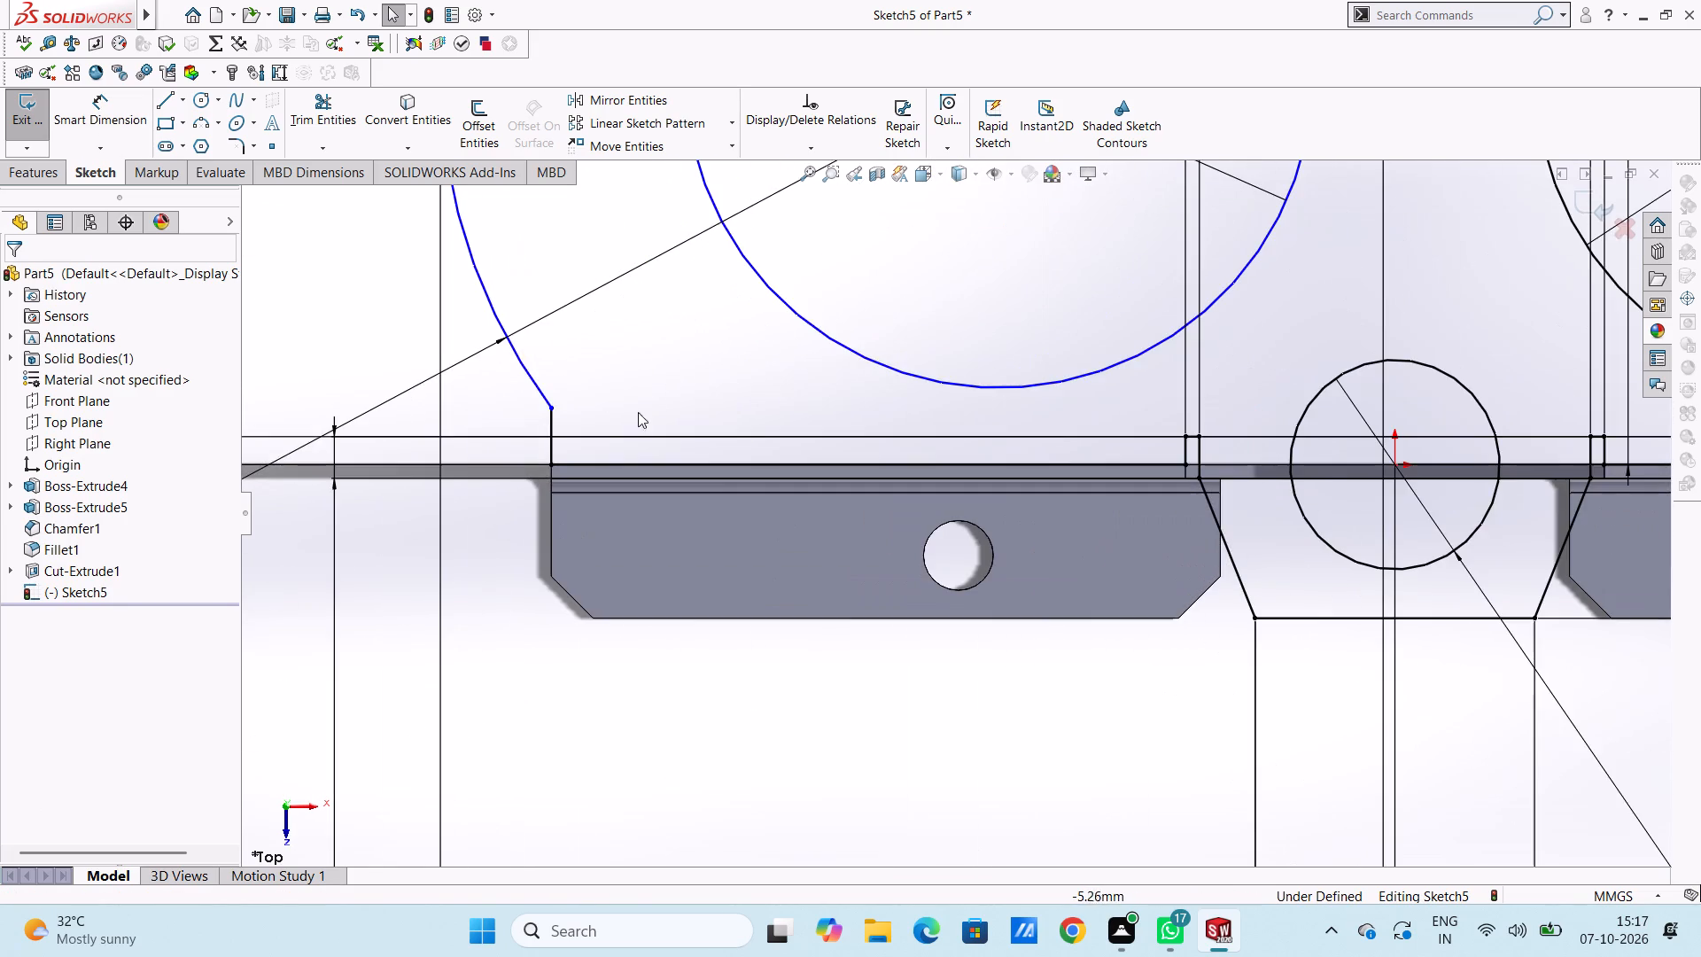
scroll(612, 431, "up", 6)
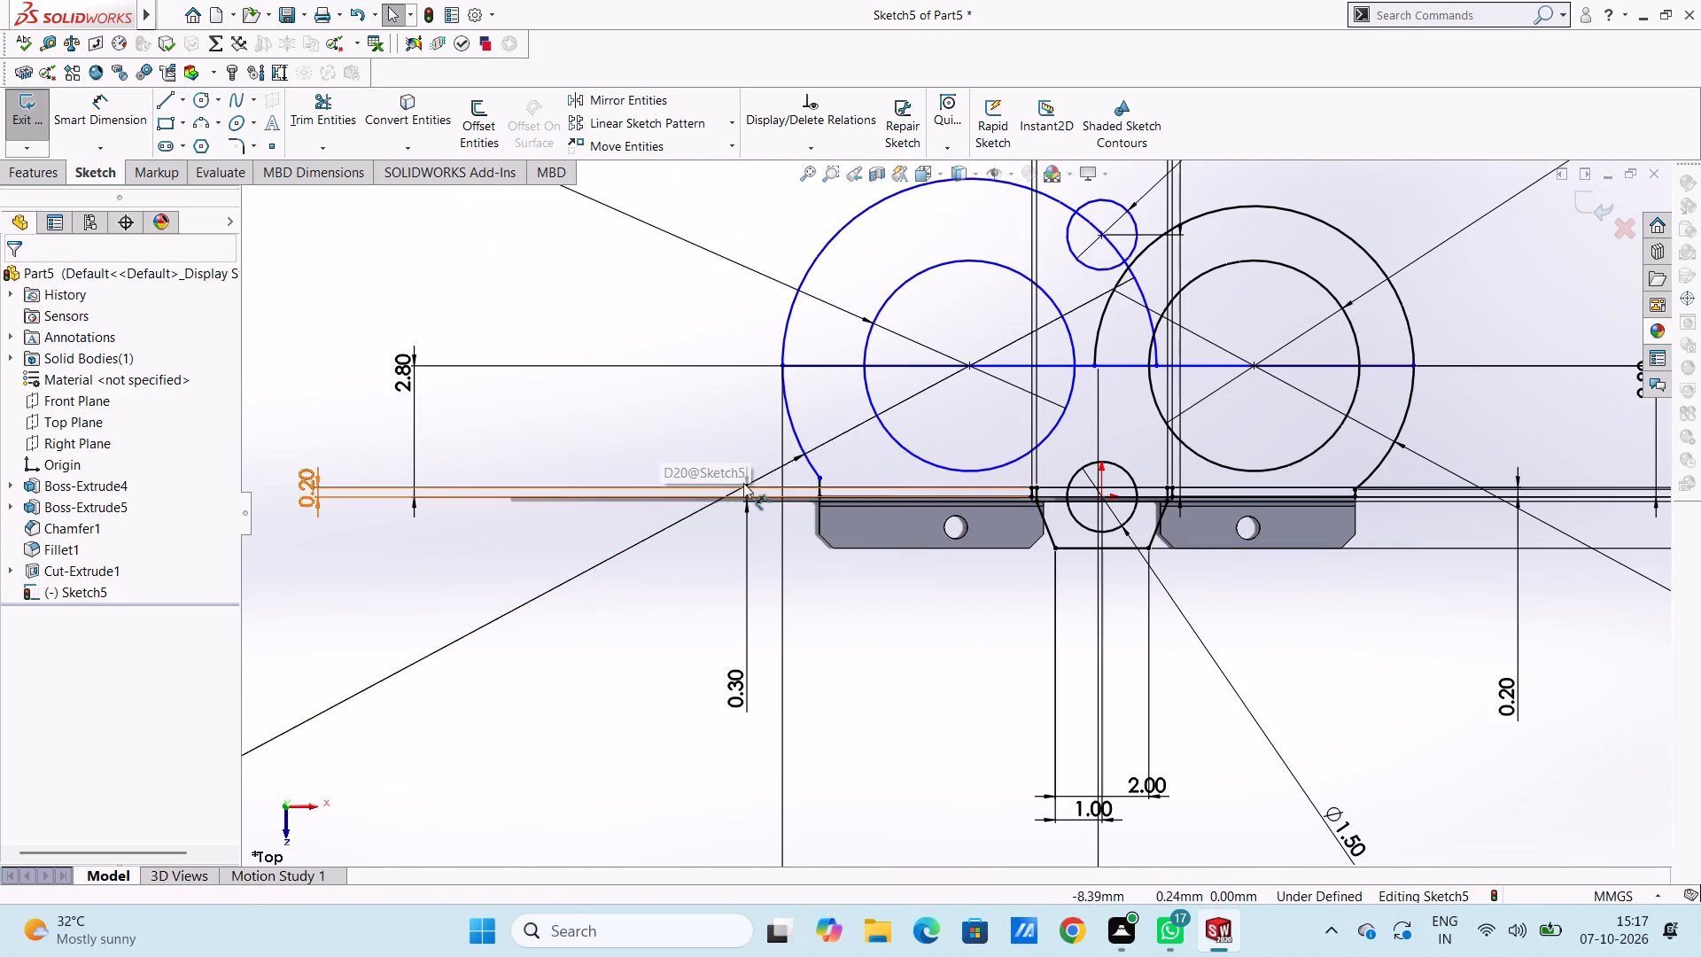
scroll(819, 452, "down", 2)
scroll(831, 451, "up", 3)
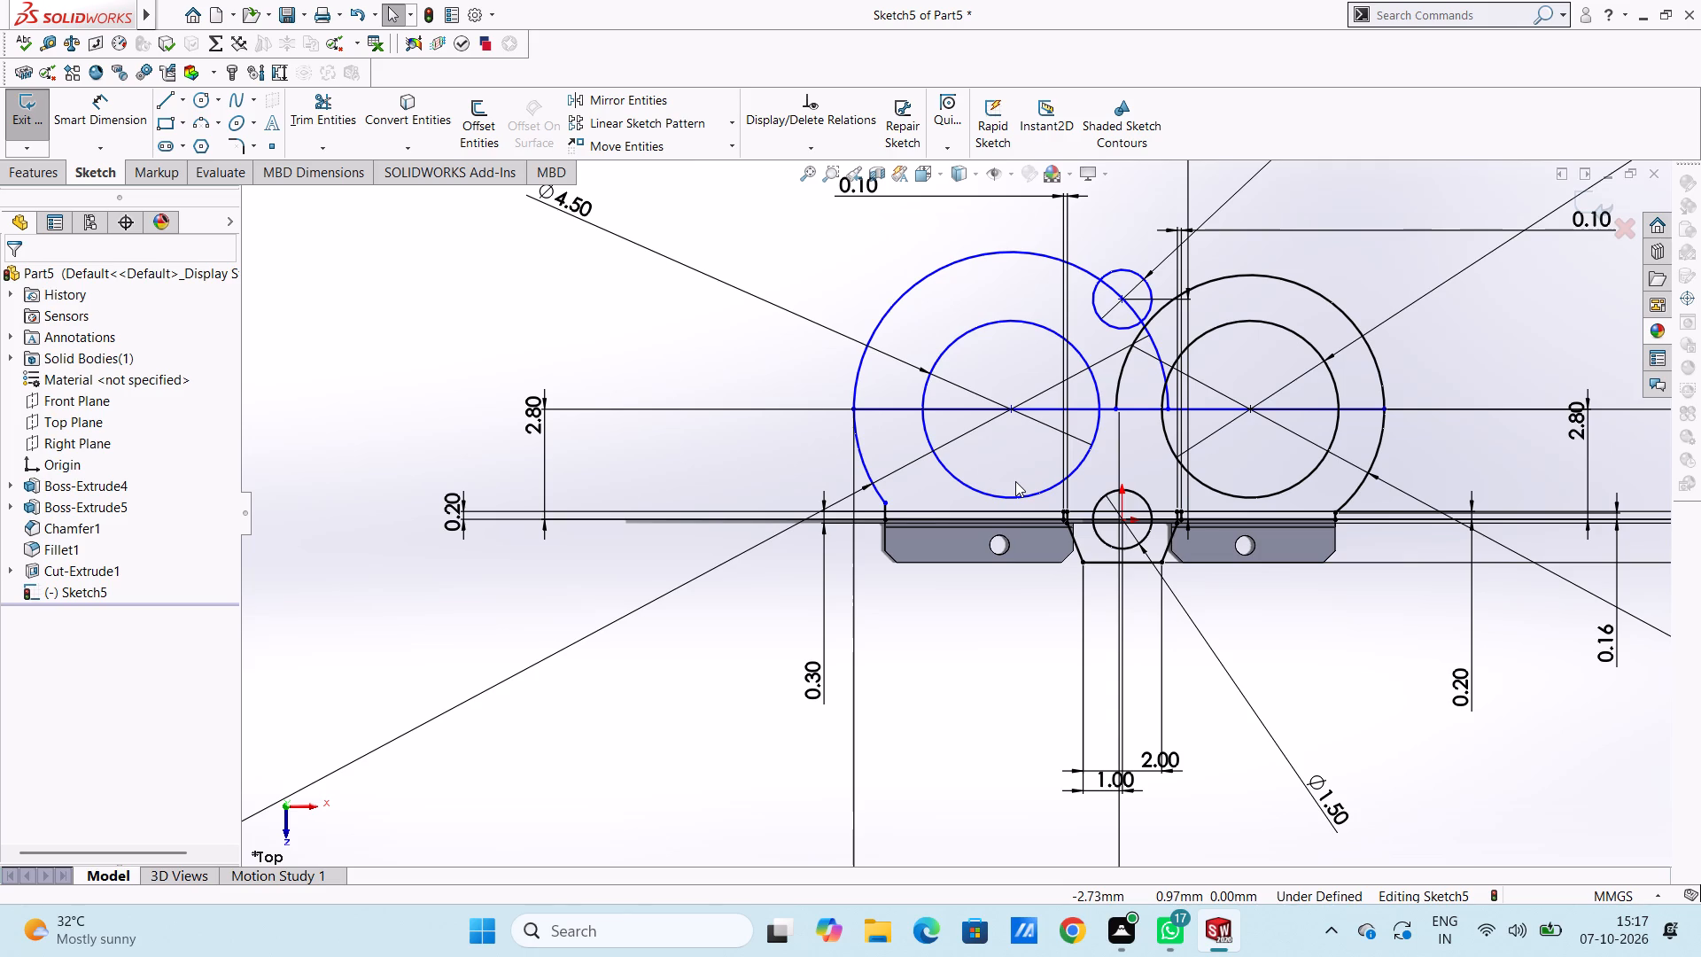
scroll(1015, 481, "up", 1)
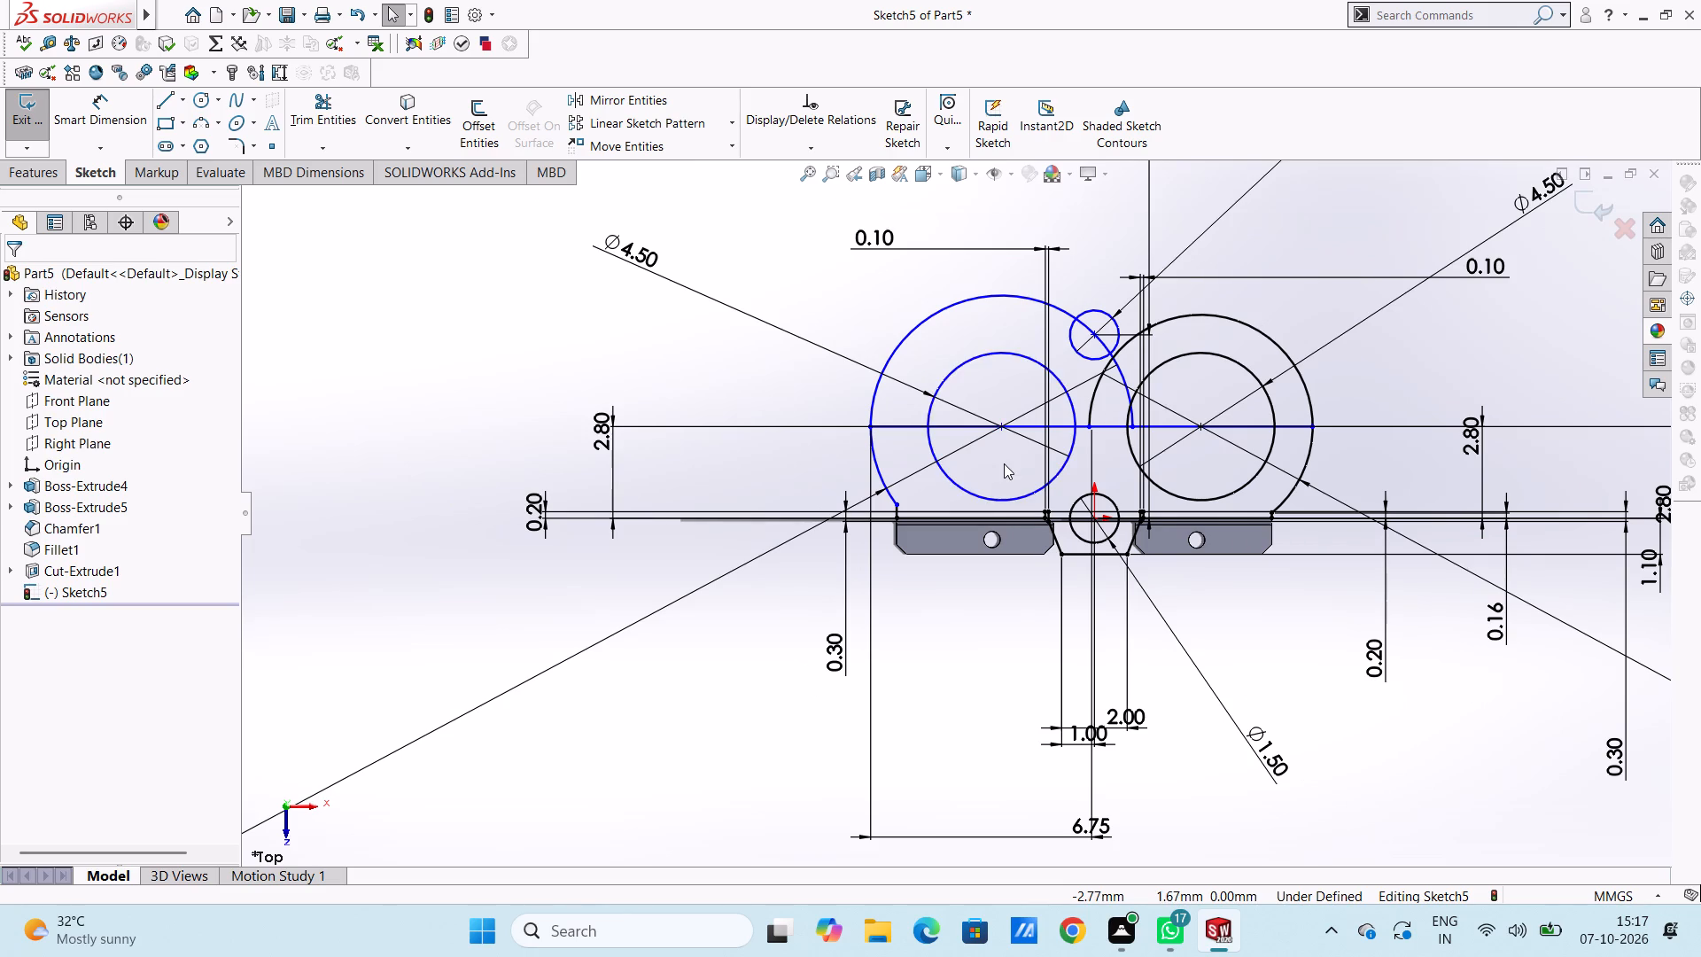
scroll(1004, 463, "down", 1)
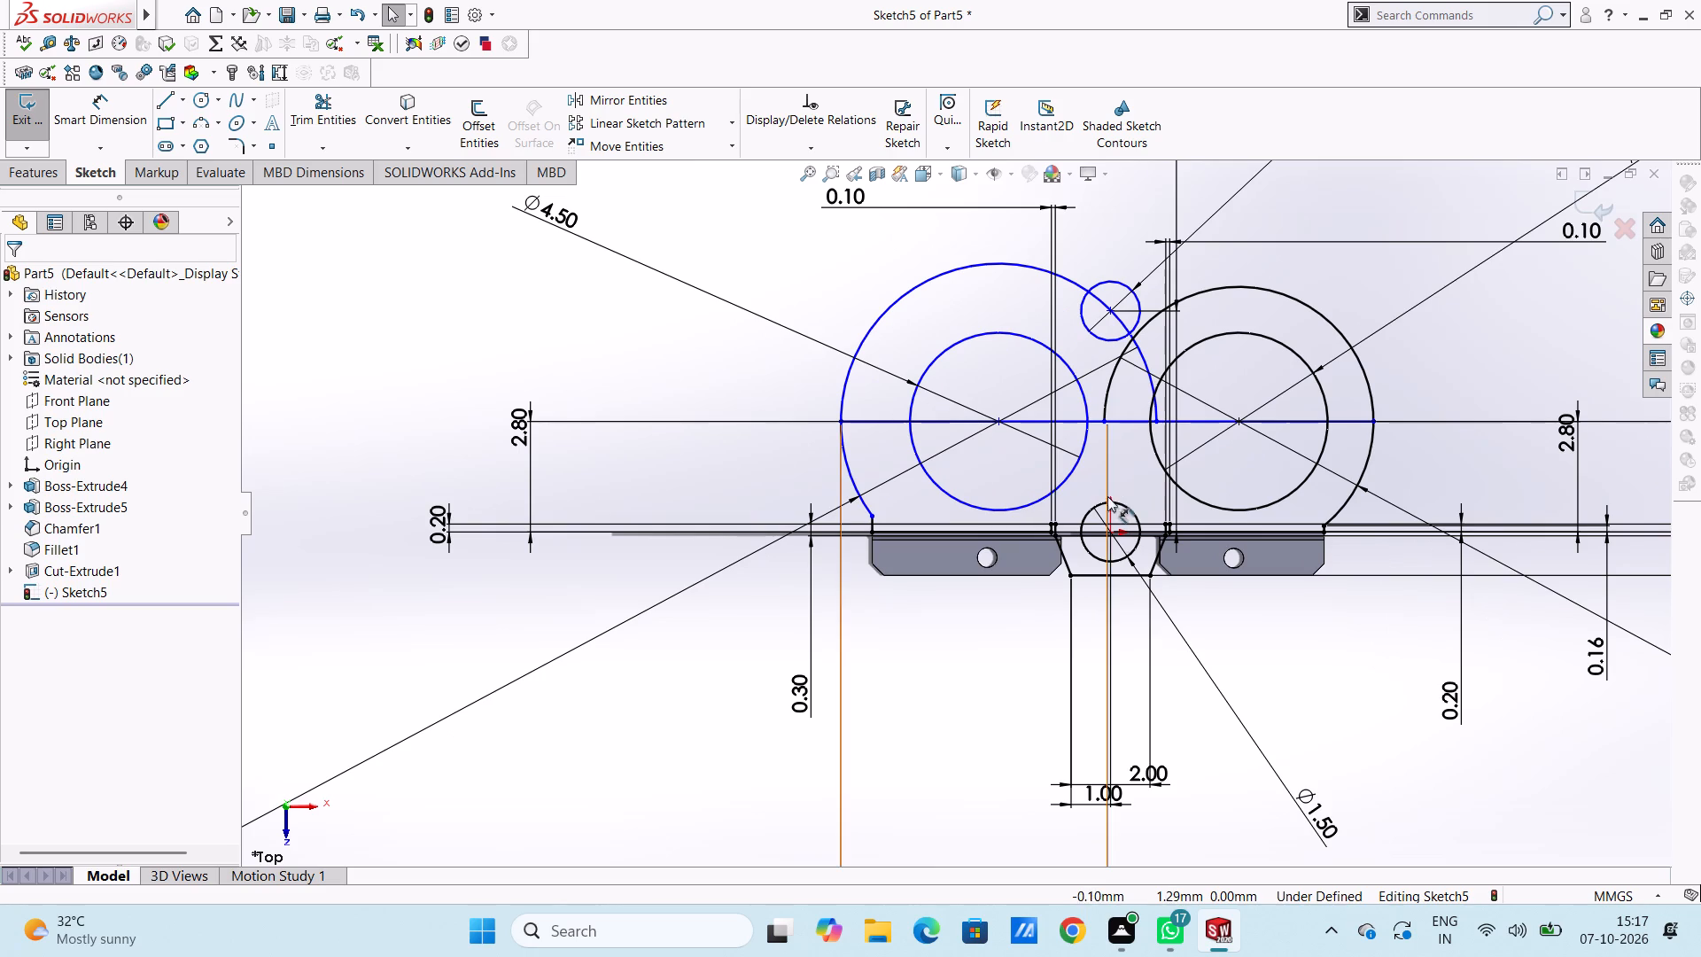
middle_click_drag(1056, 671, 1045, 432)
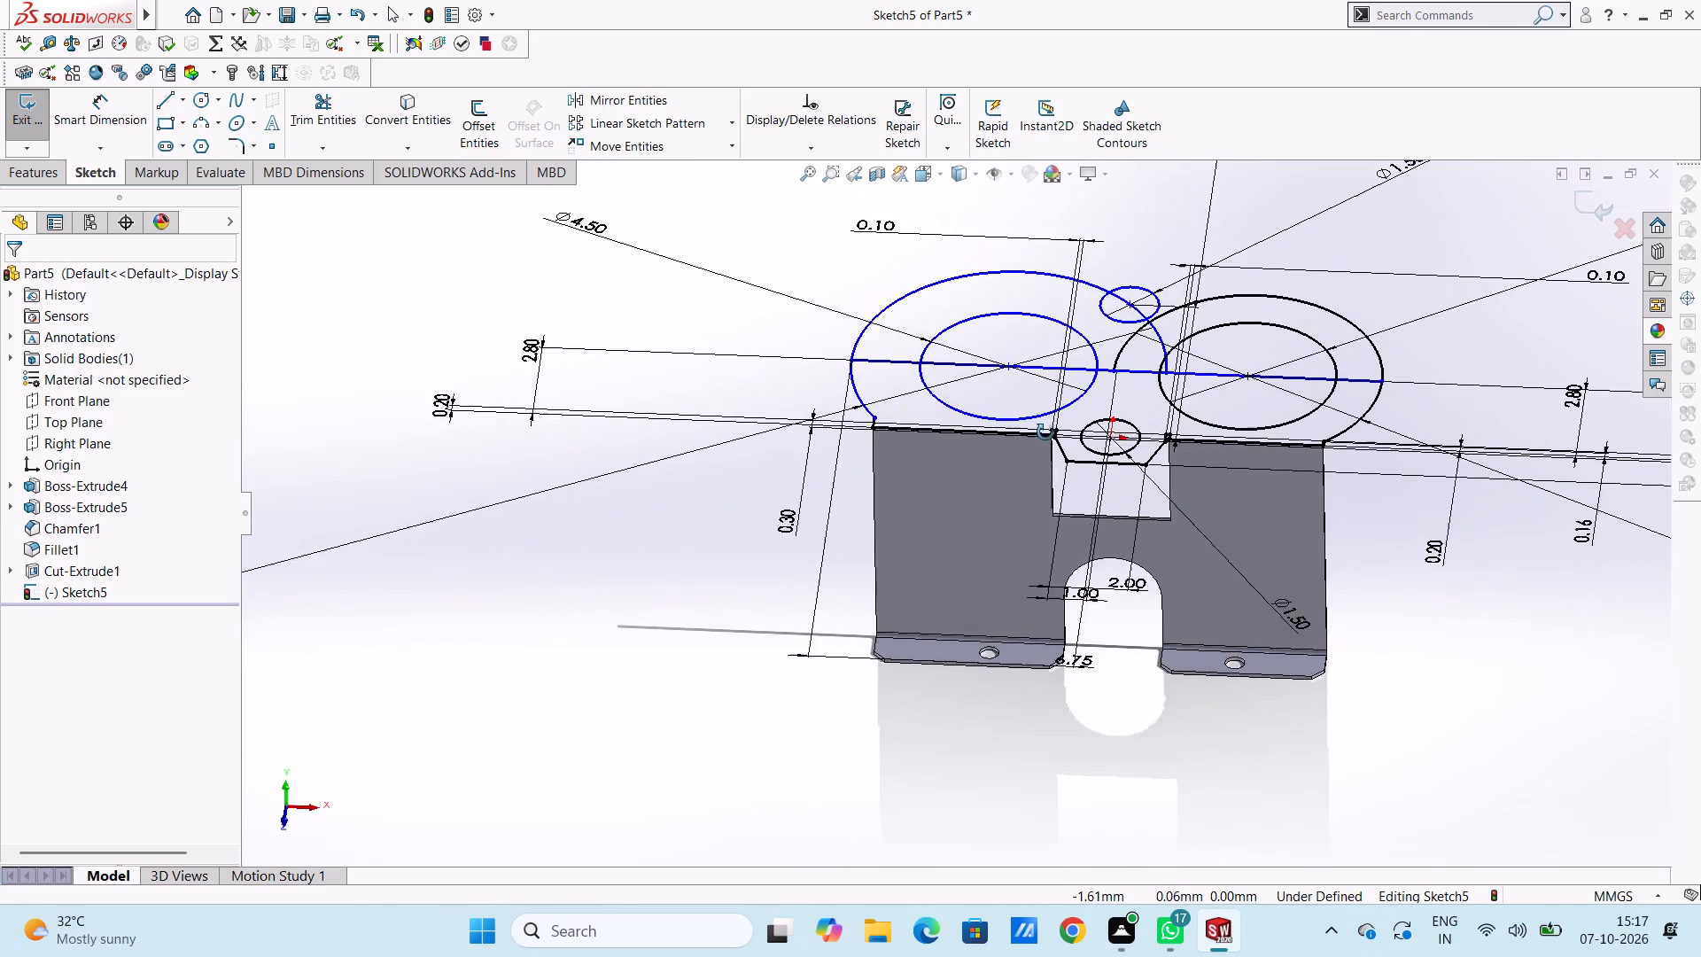
middle_click_drag(1045, 432, 1065, 328)
scroll(1065, 328, "down", 1)
middle_click_drag(1081, 676, 1077, 621)
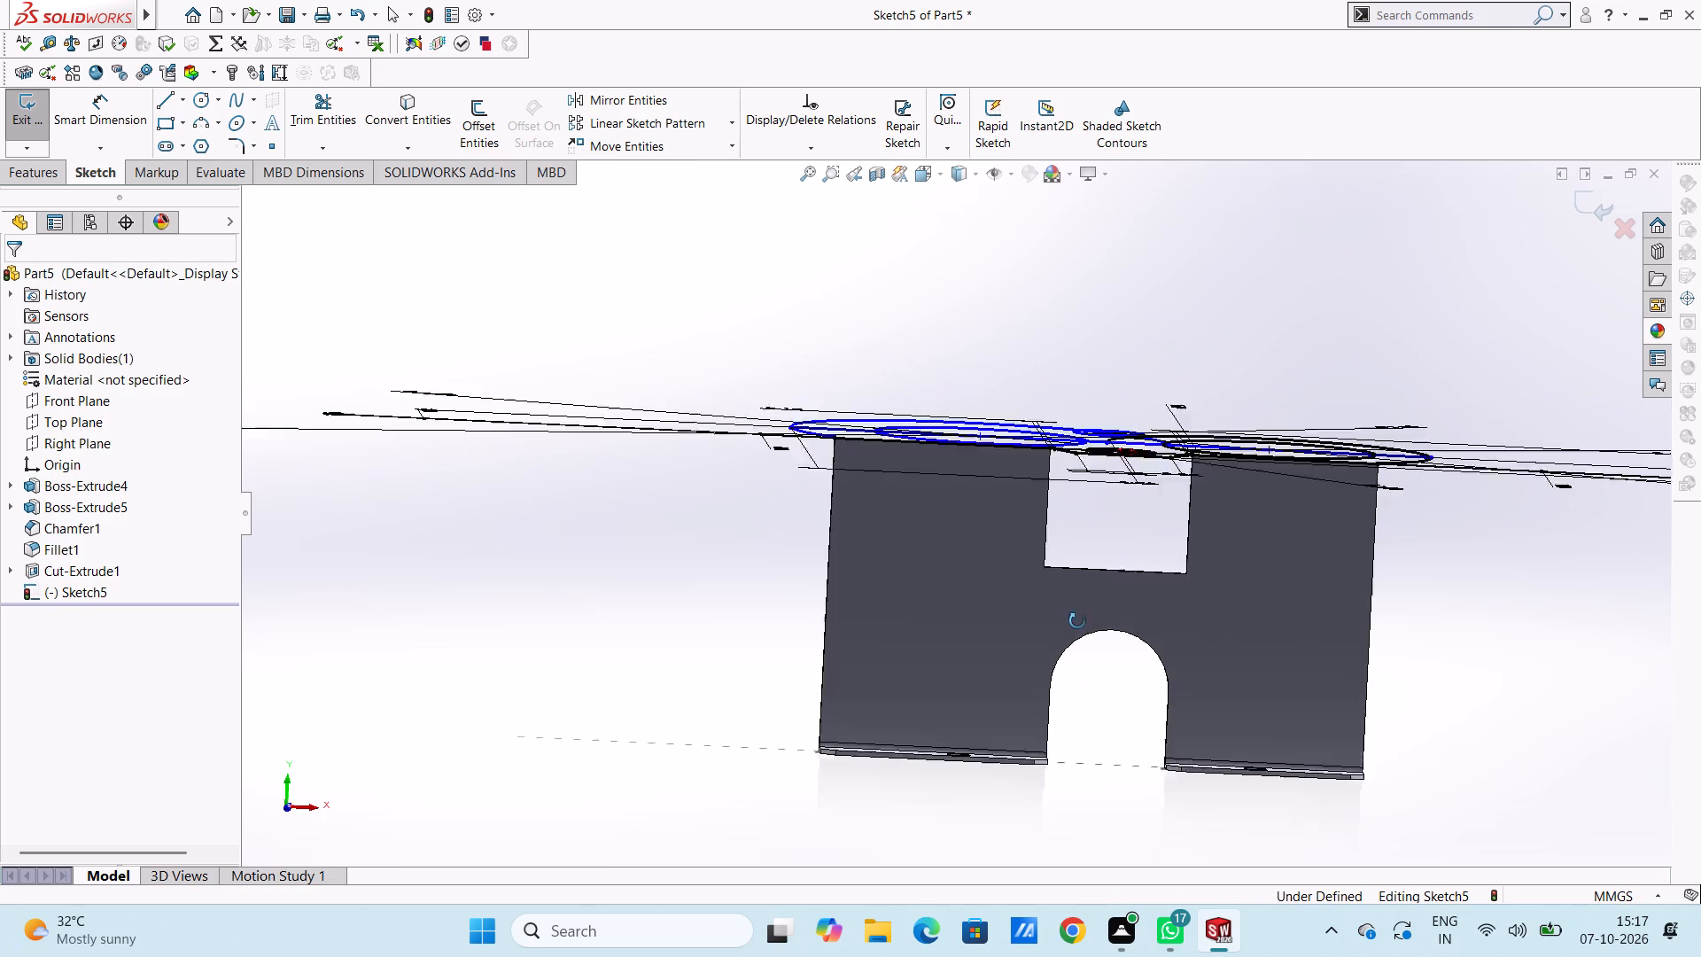
middle_click_drag(1077, 621, 1061, 623)
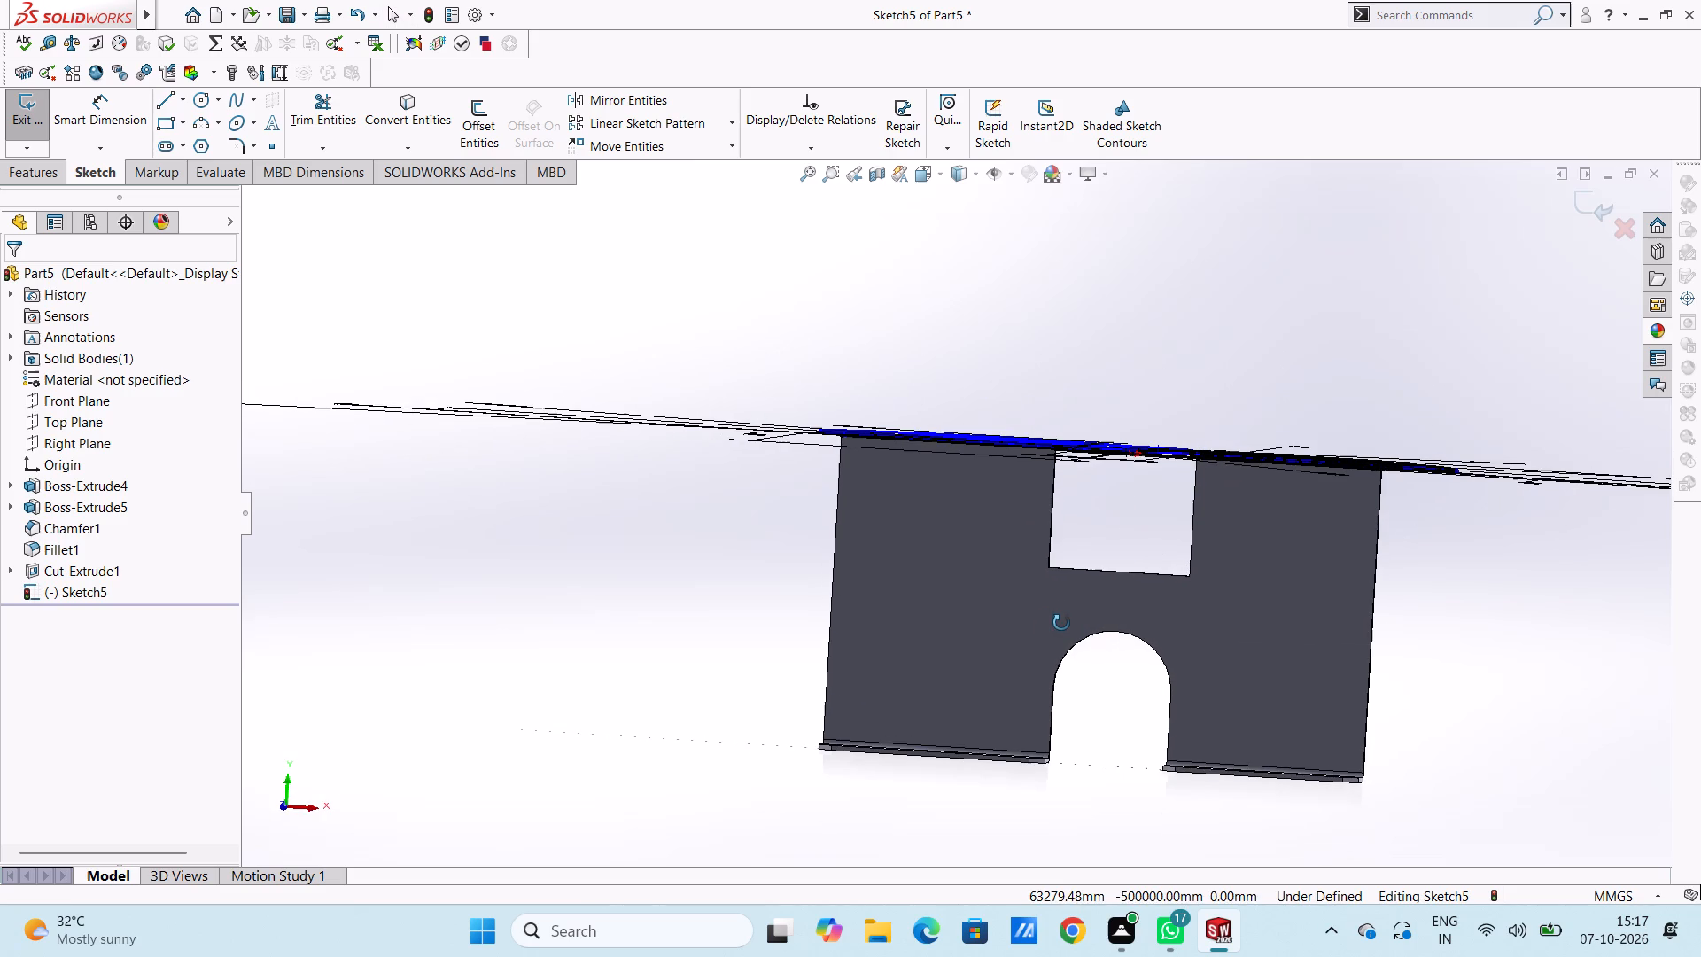
middle_click_drag(1061, 623, 1070, 624)
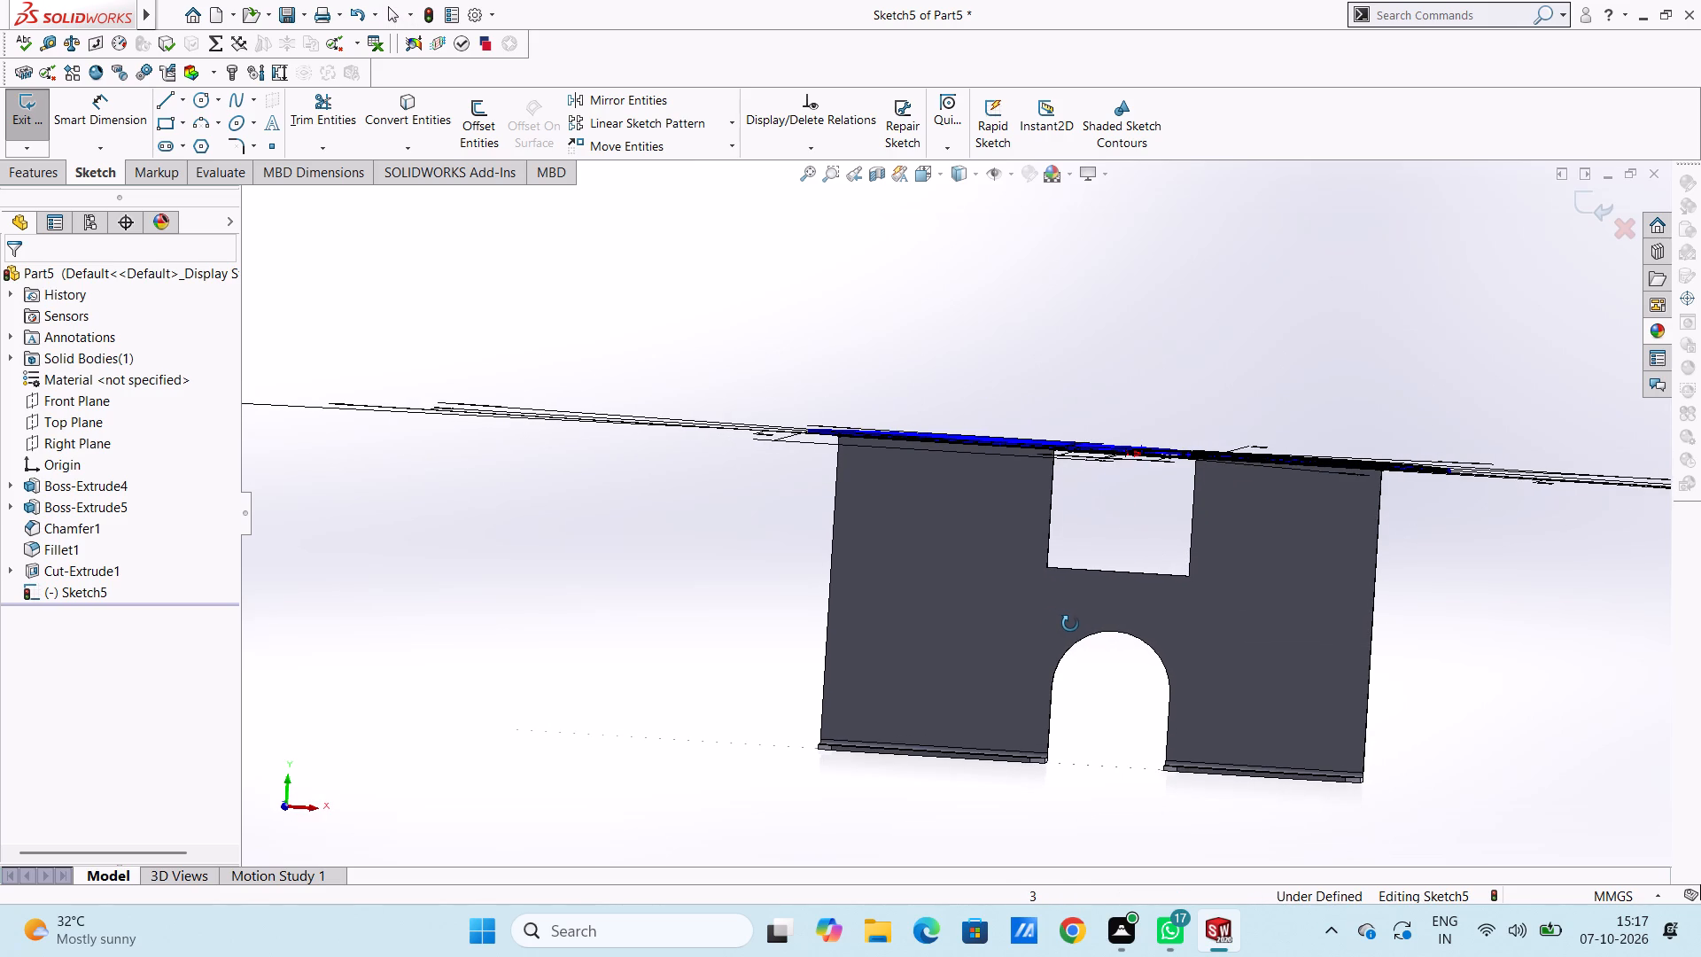
middle_click_drag(1070, 624, 1072, 625)
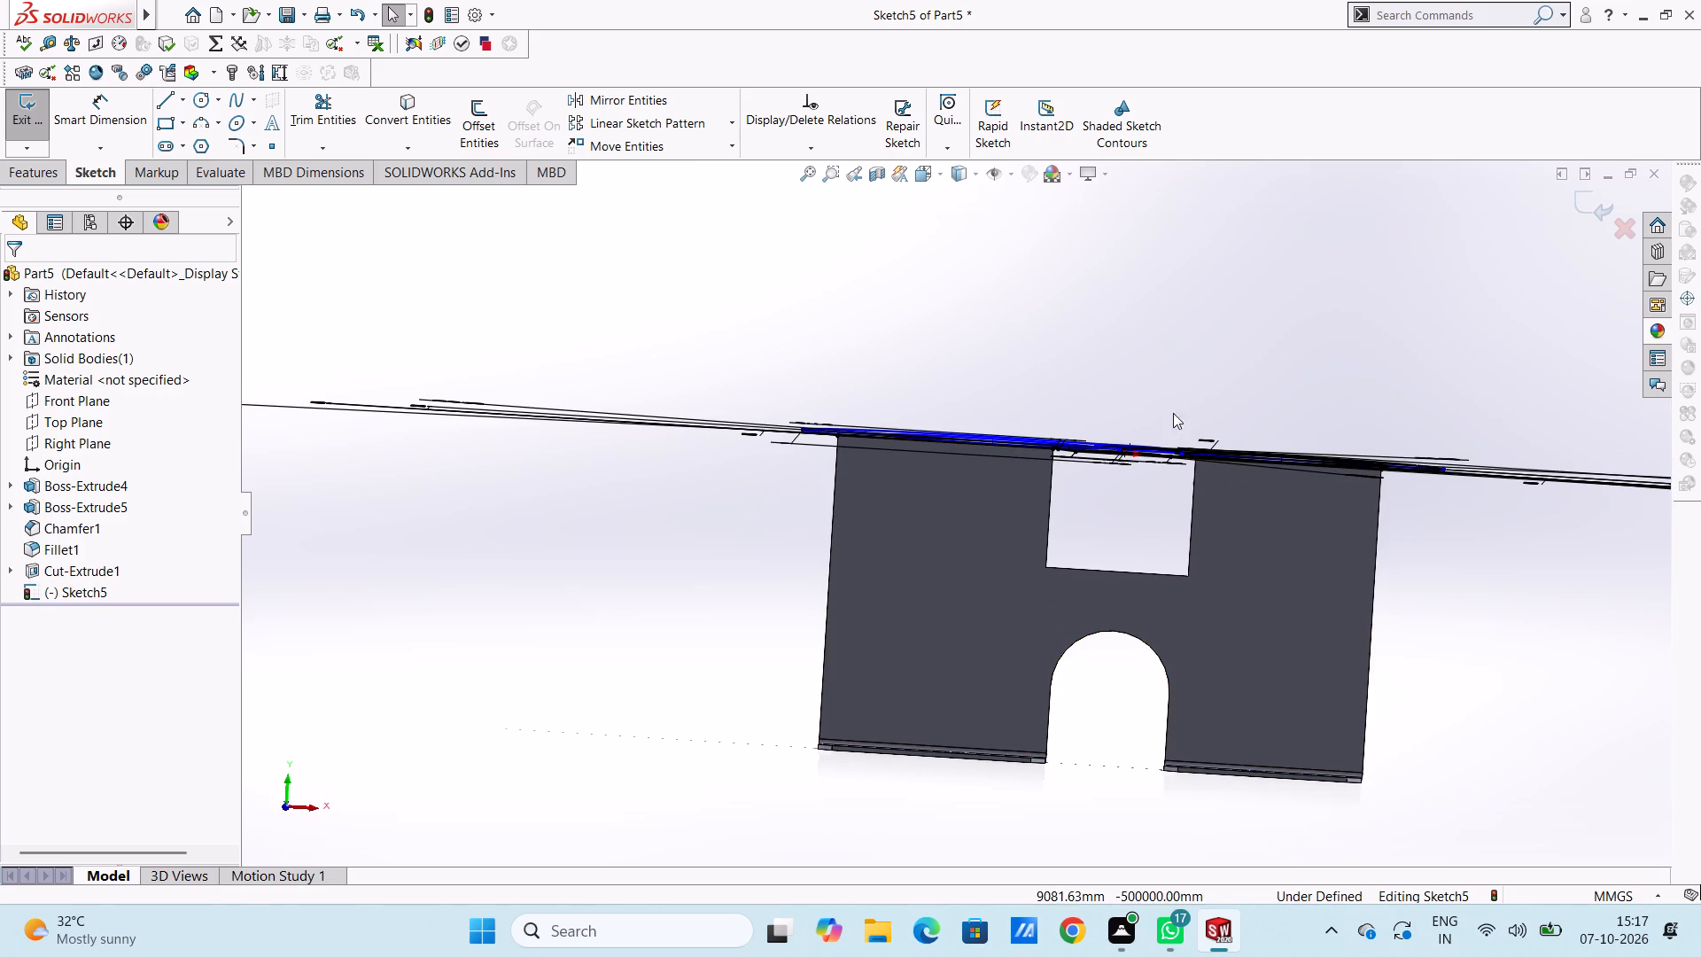
middle_click_drag(1195, 340, 1186, 580)
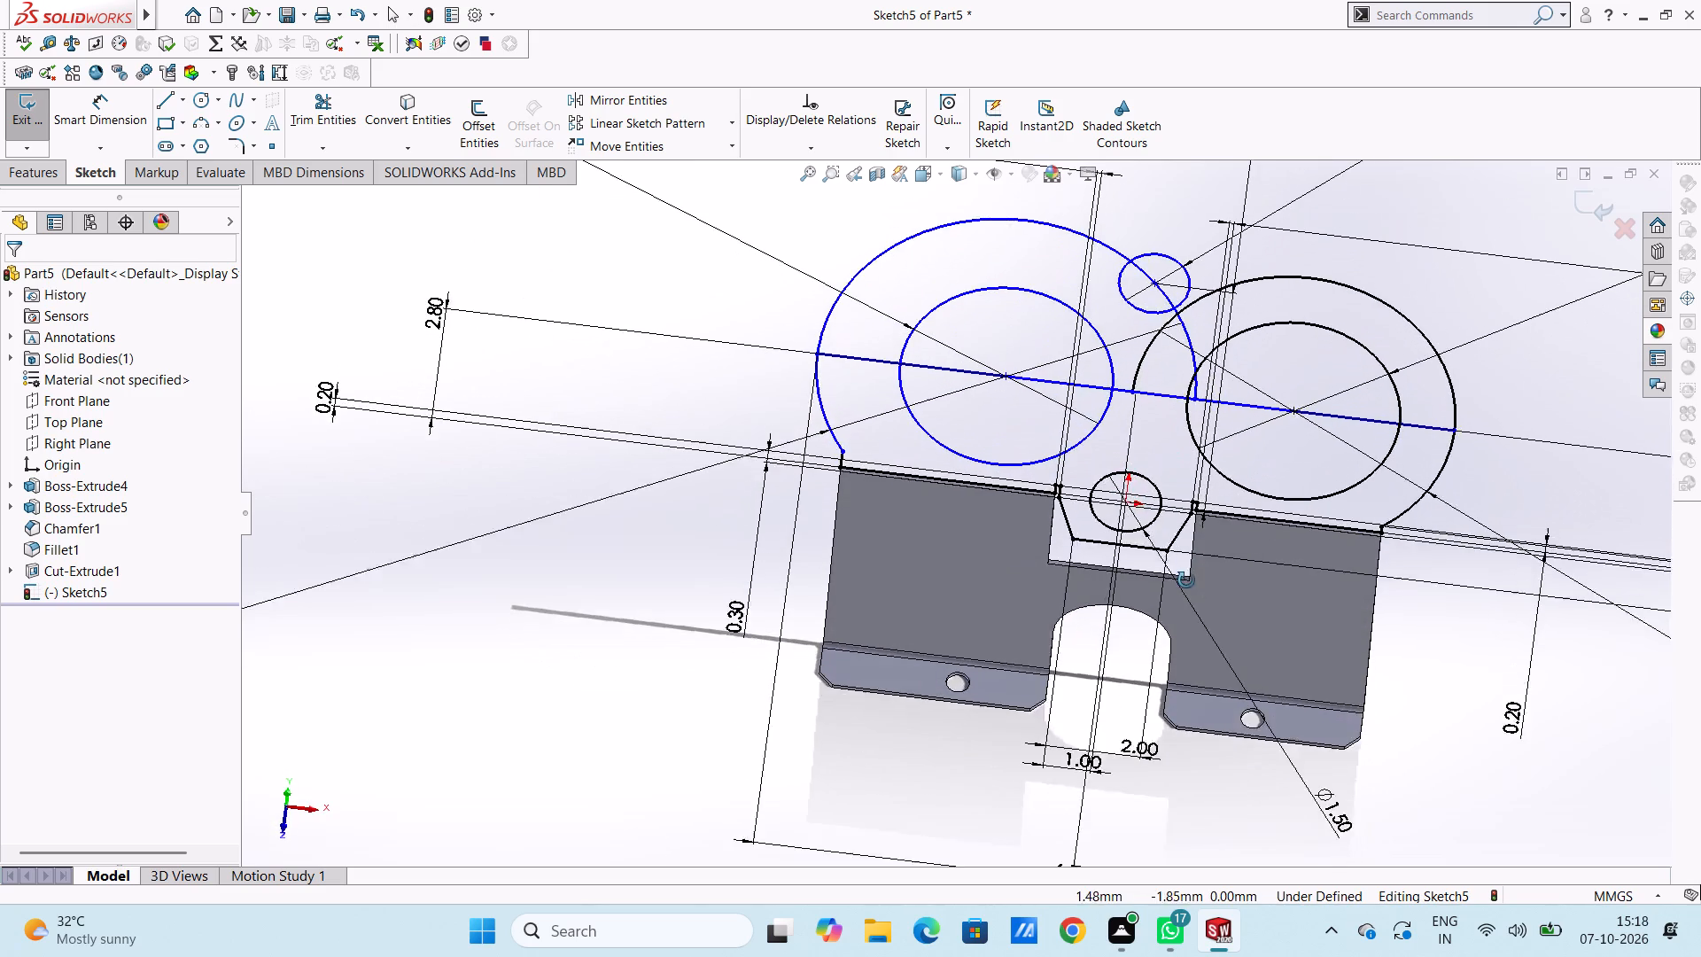
Dimension the short vertical line at the lower end of the left outer arc to 0.2 mm.
middle_click_drag(1186, 580, 1177, 698)
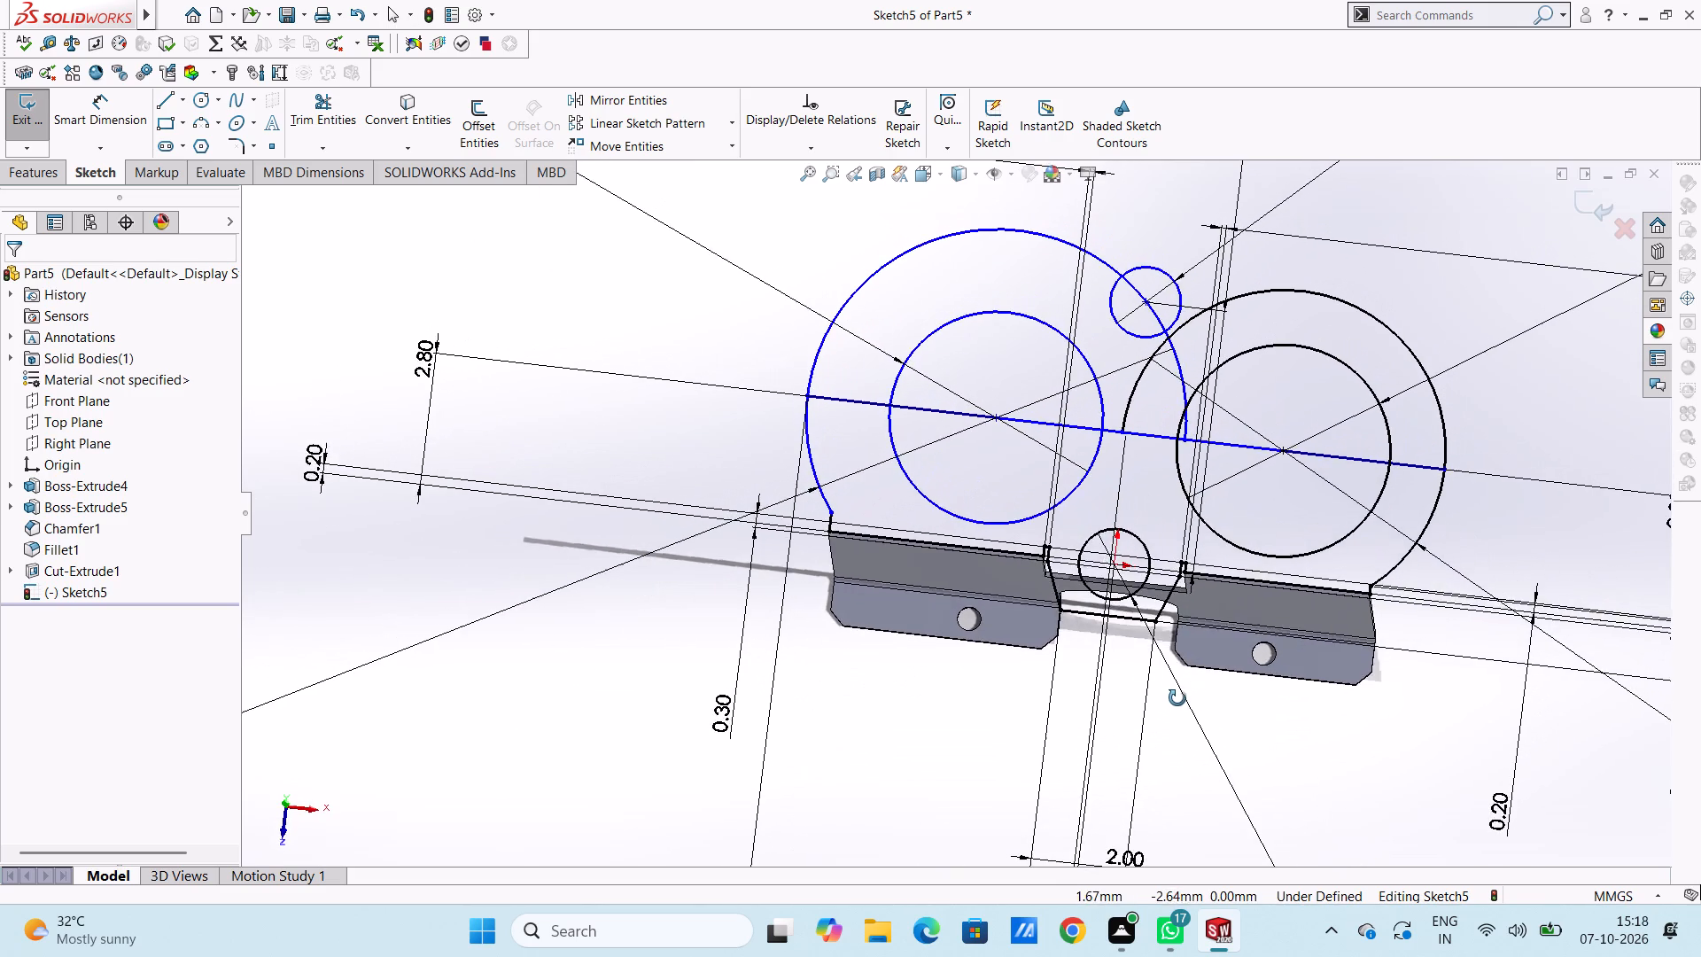
middle_click_drag(1177, 698, 1184, 727)
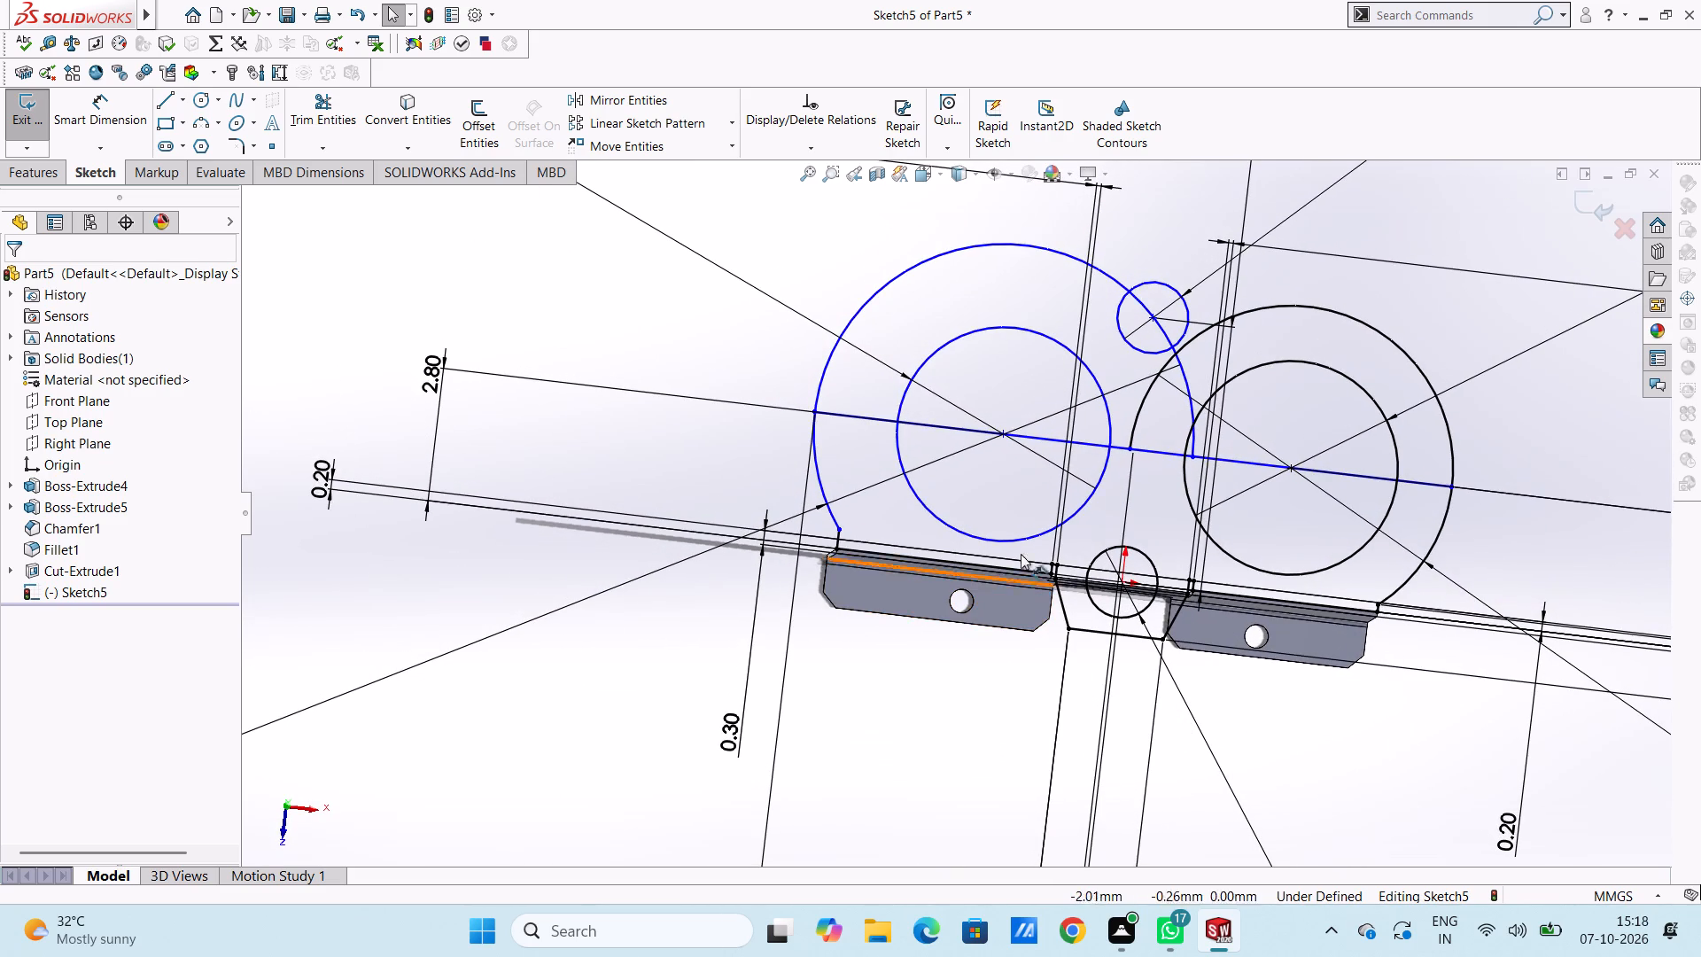
scroll(993, 538, "up", 3)
scroll(920, 497, "down", 2)
middle_click_drag(921, 471, 922, 471)
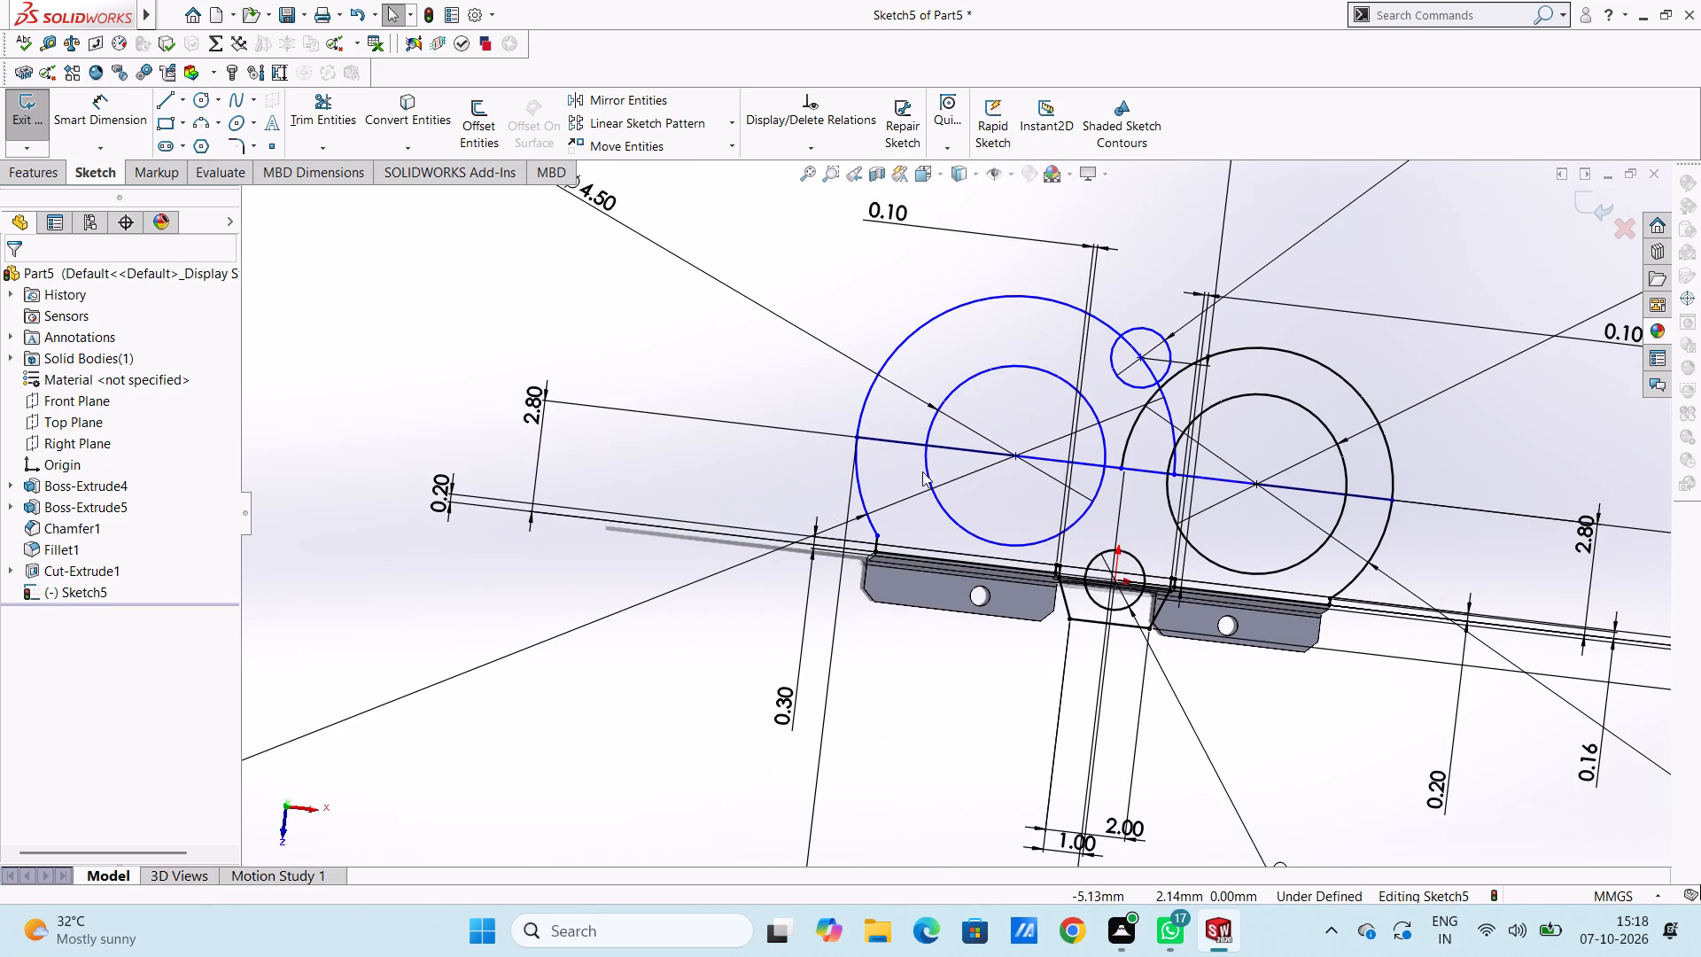
middle_click_drag(922, 471, 925, 510)
middle_click_drag(921, 646, 912, 620)
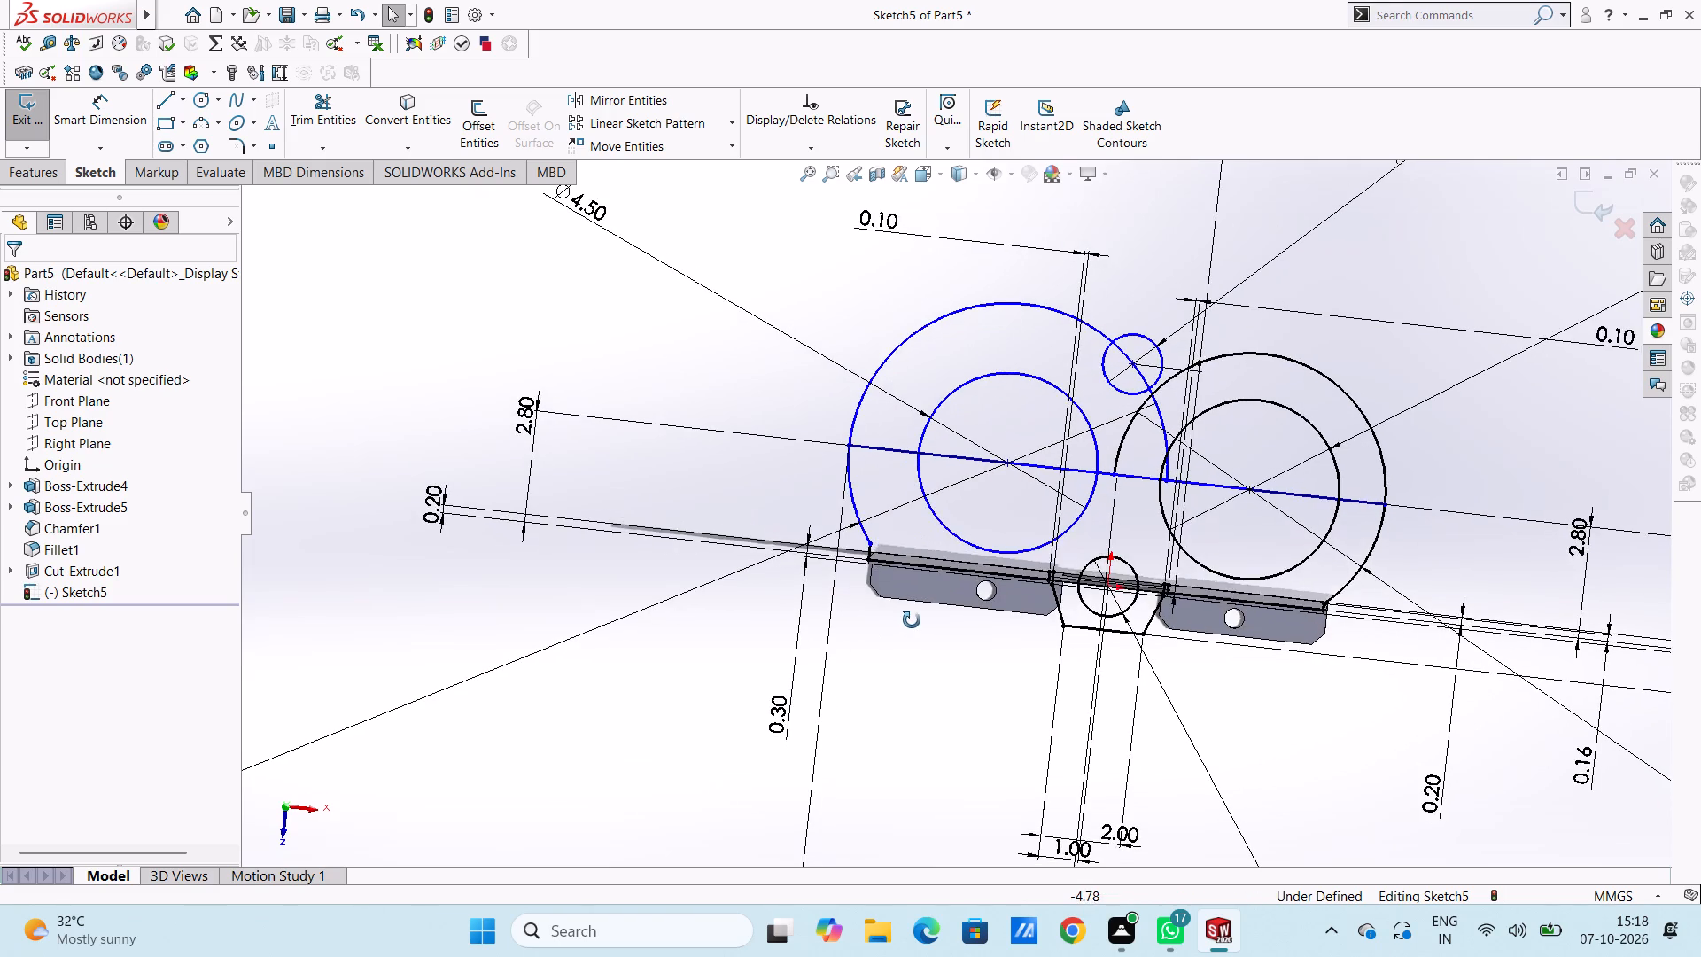
middle_click_drag(912, 620, 904, 596)
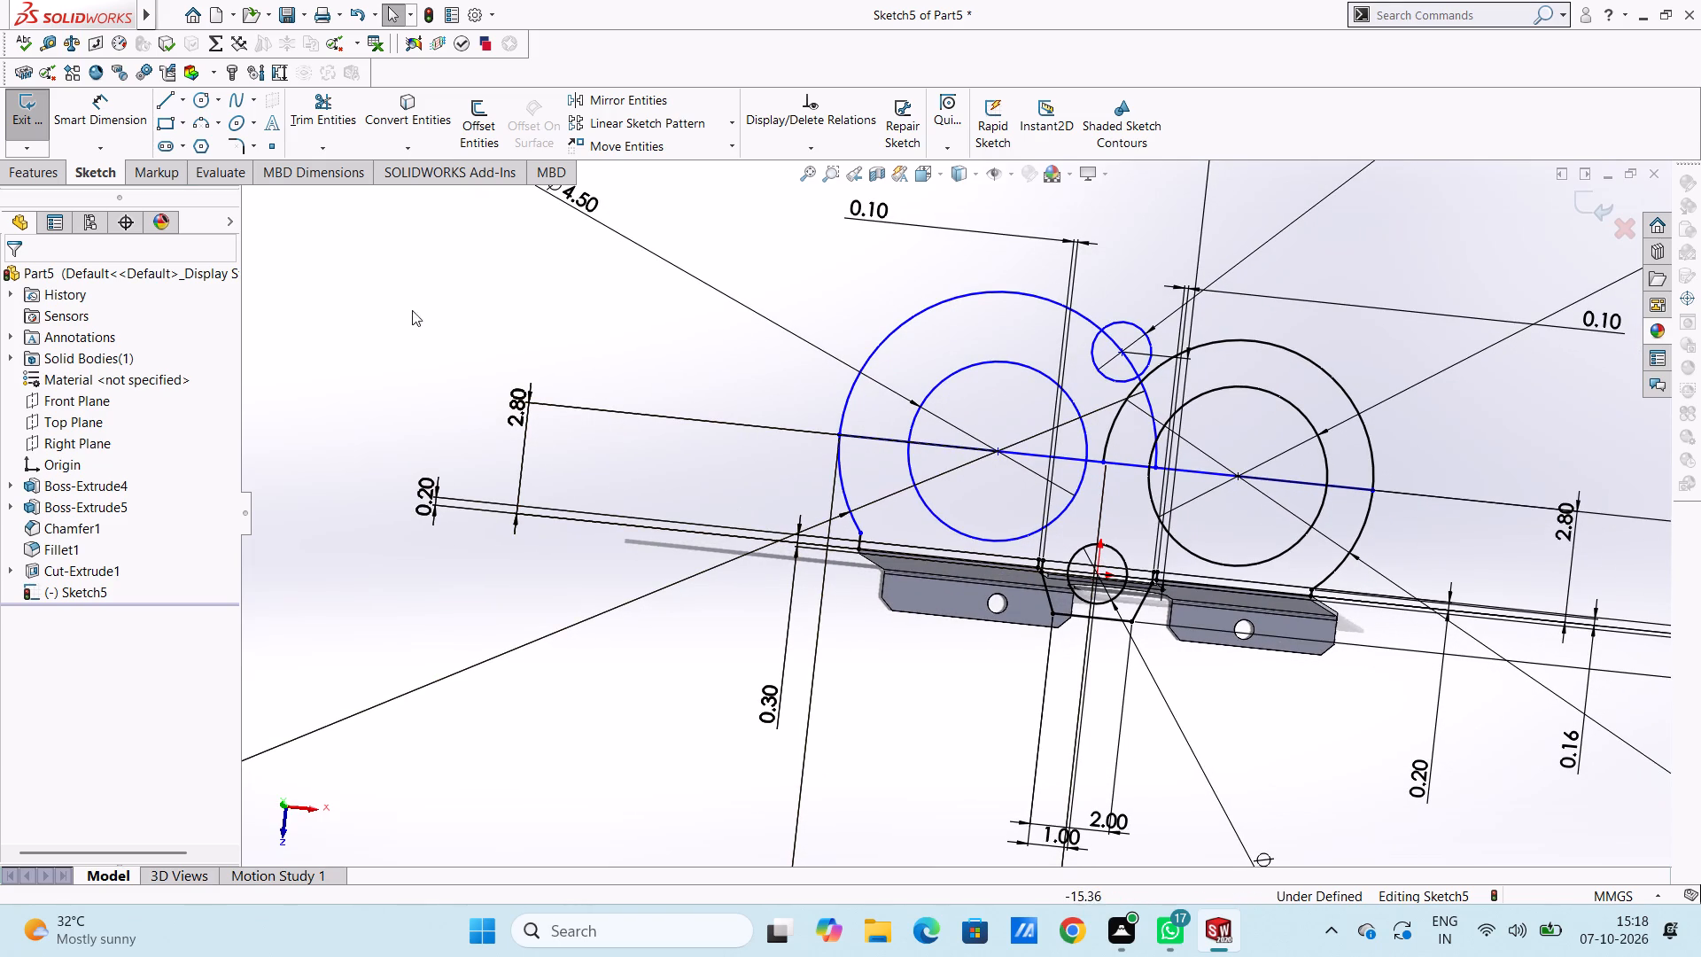
left_click(113, 119)
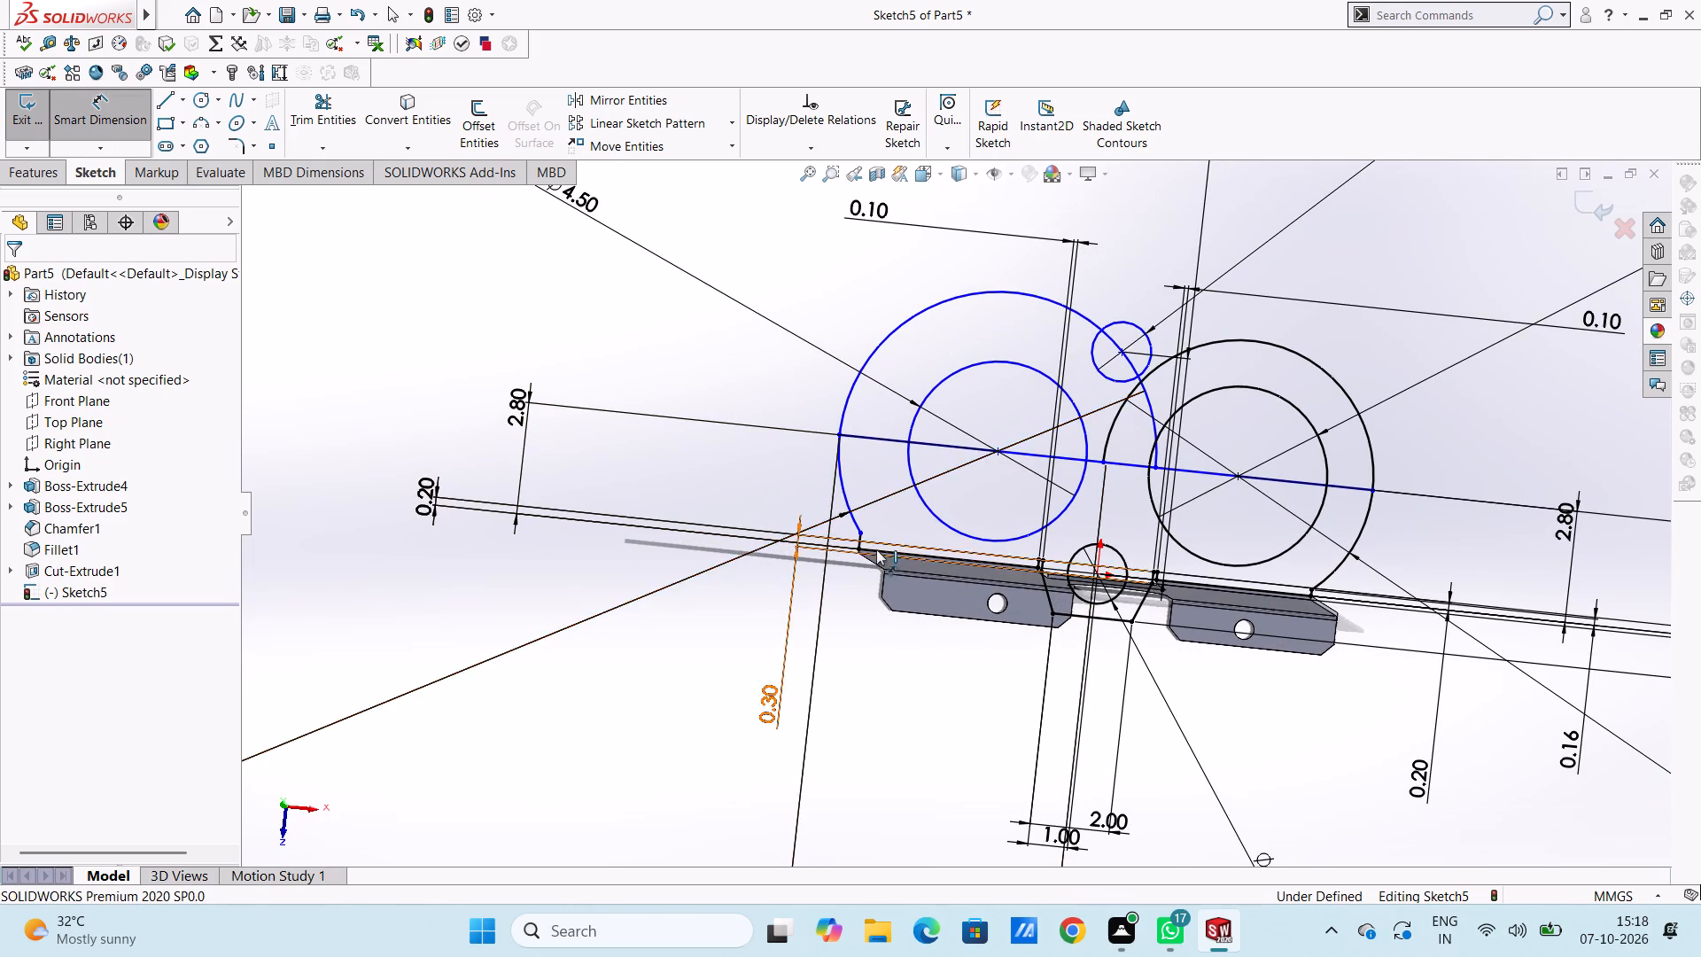
scroll(876, 549, "down", 4)
left_click_drag(866, 519, 857, 510)
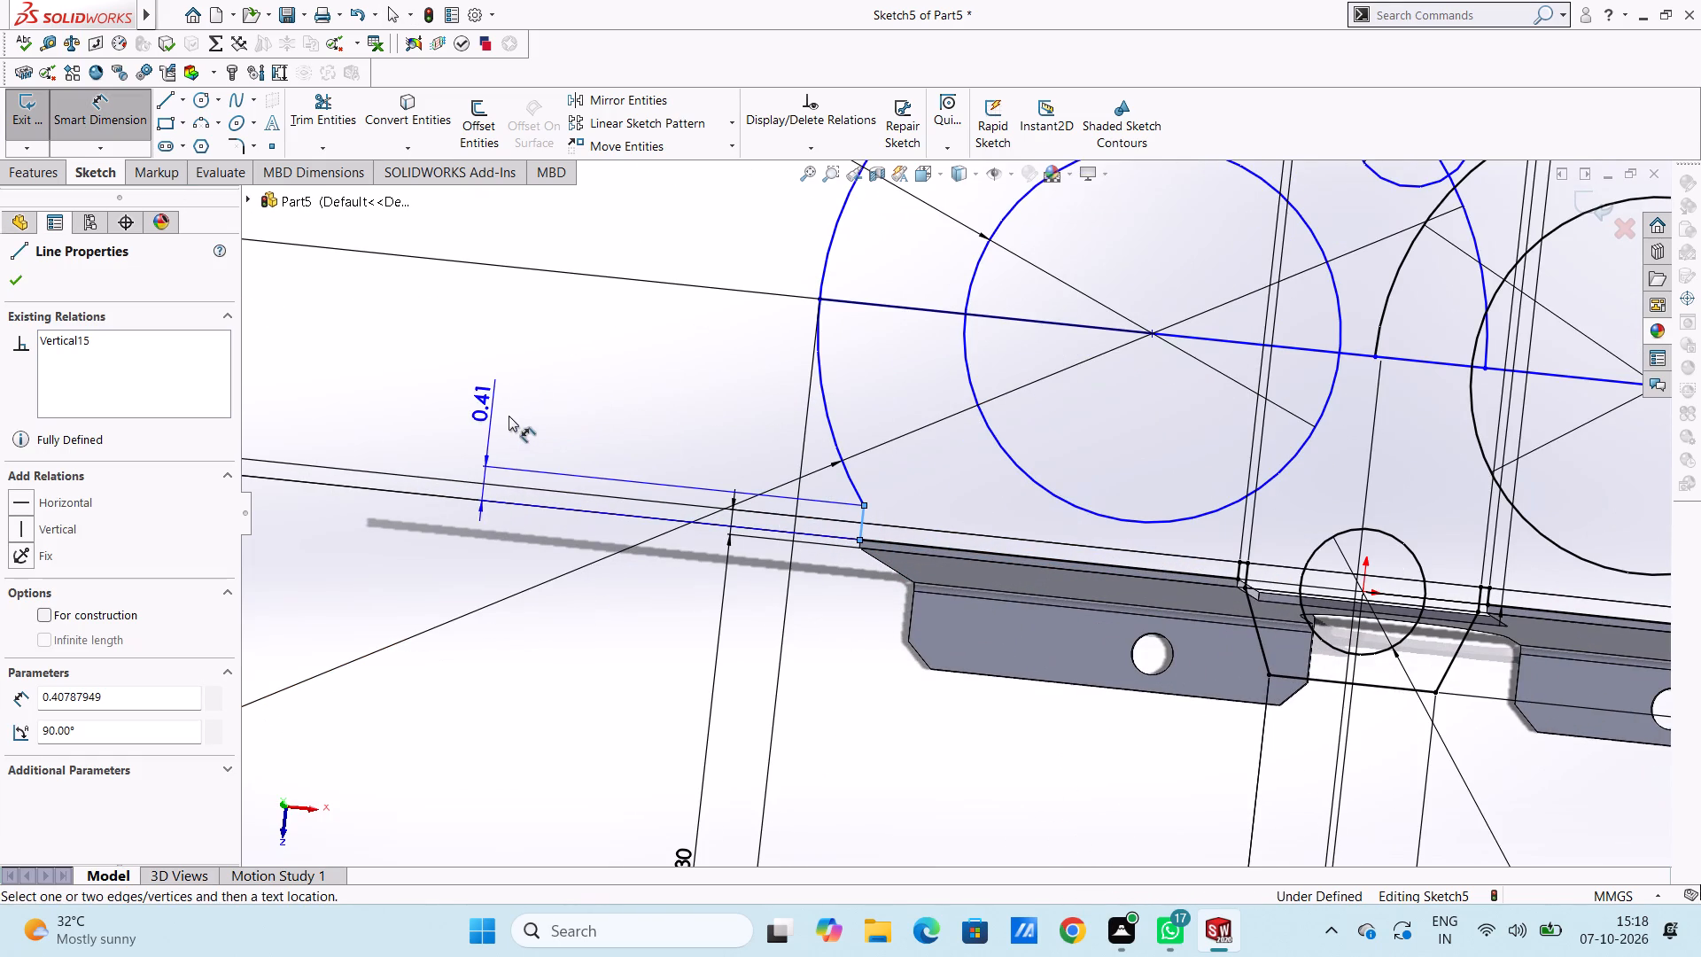
left_click(412, 391)
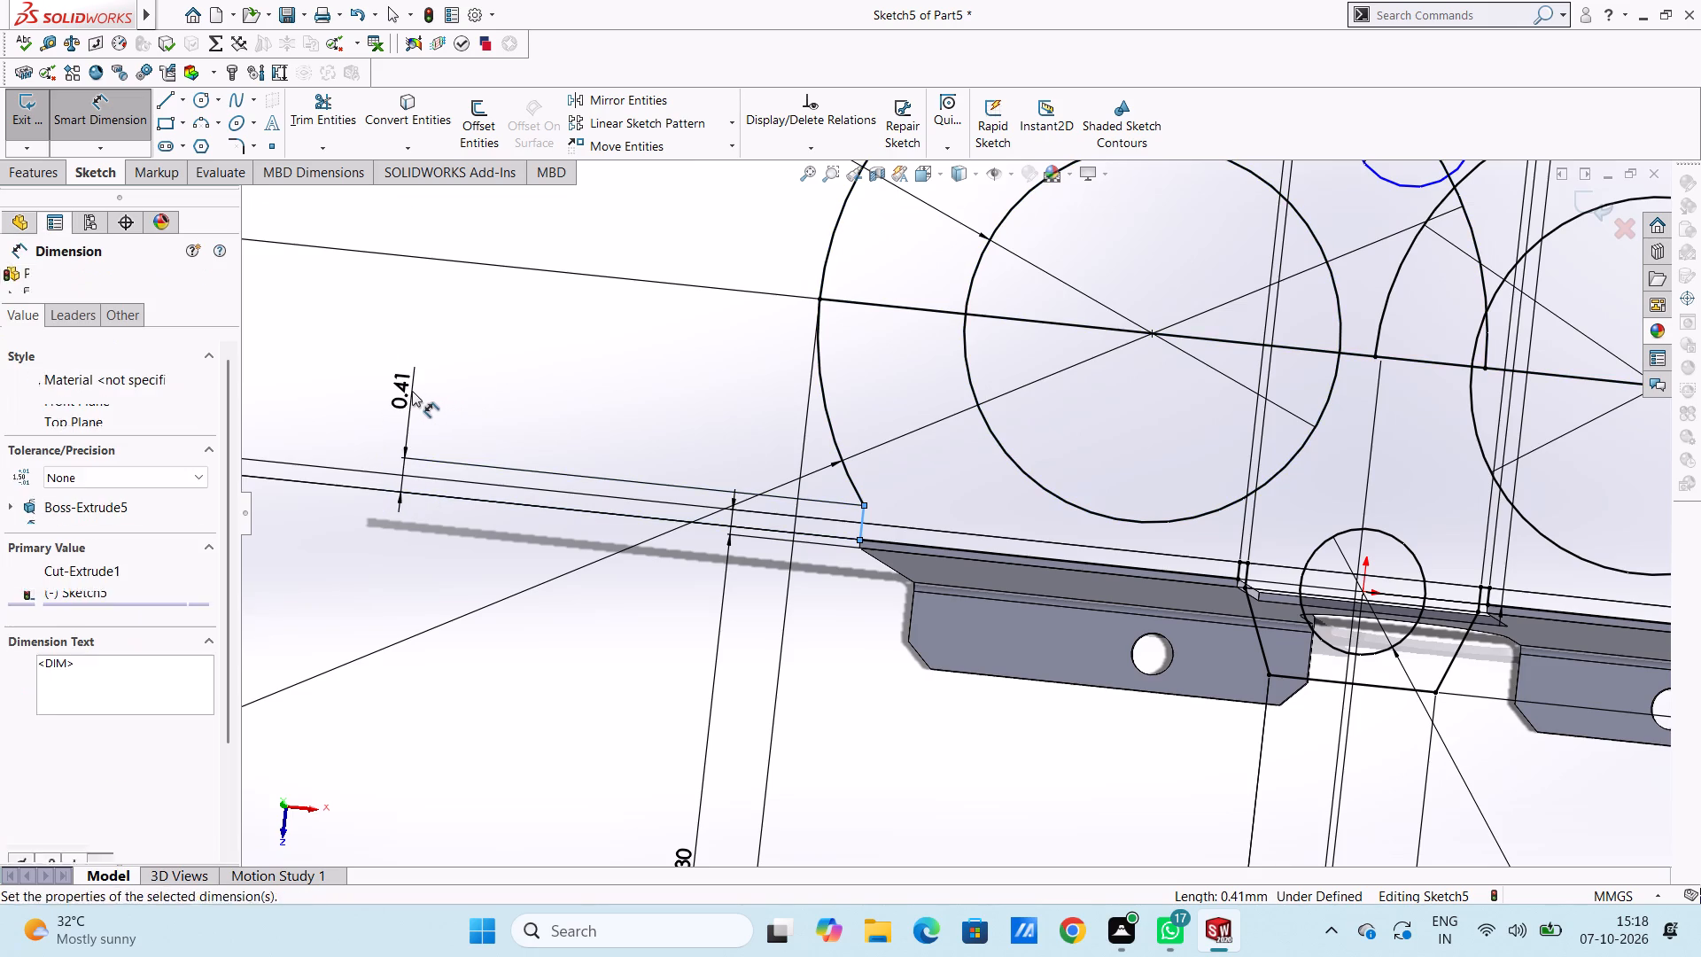
type("0.2")
key("Return")
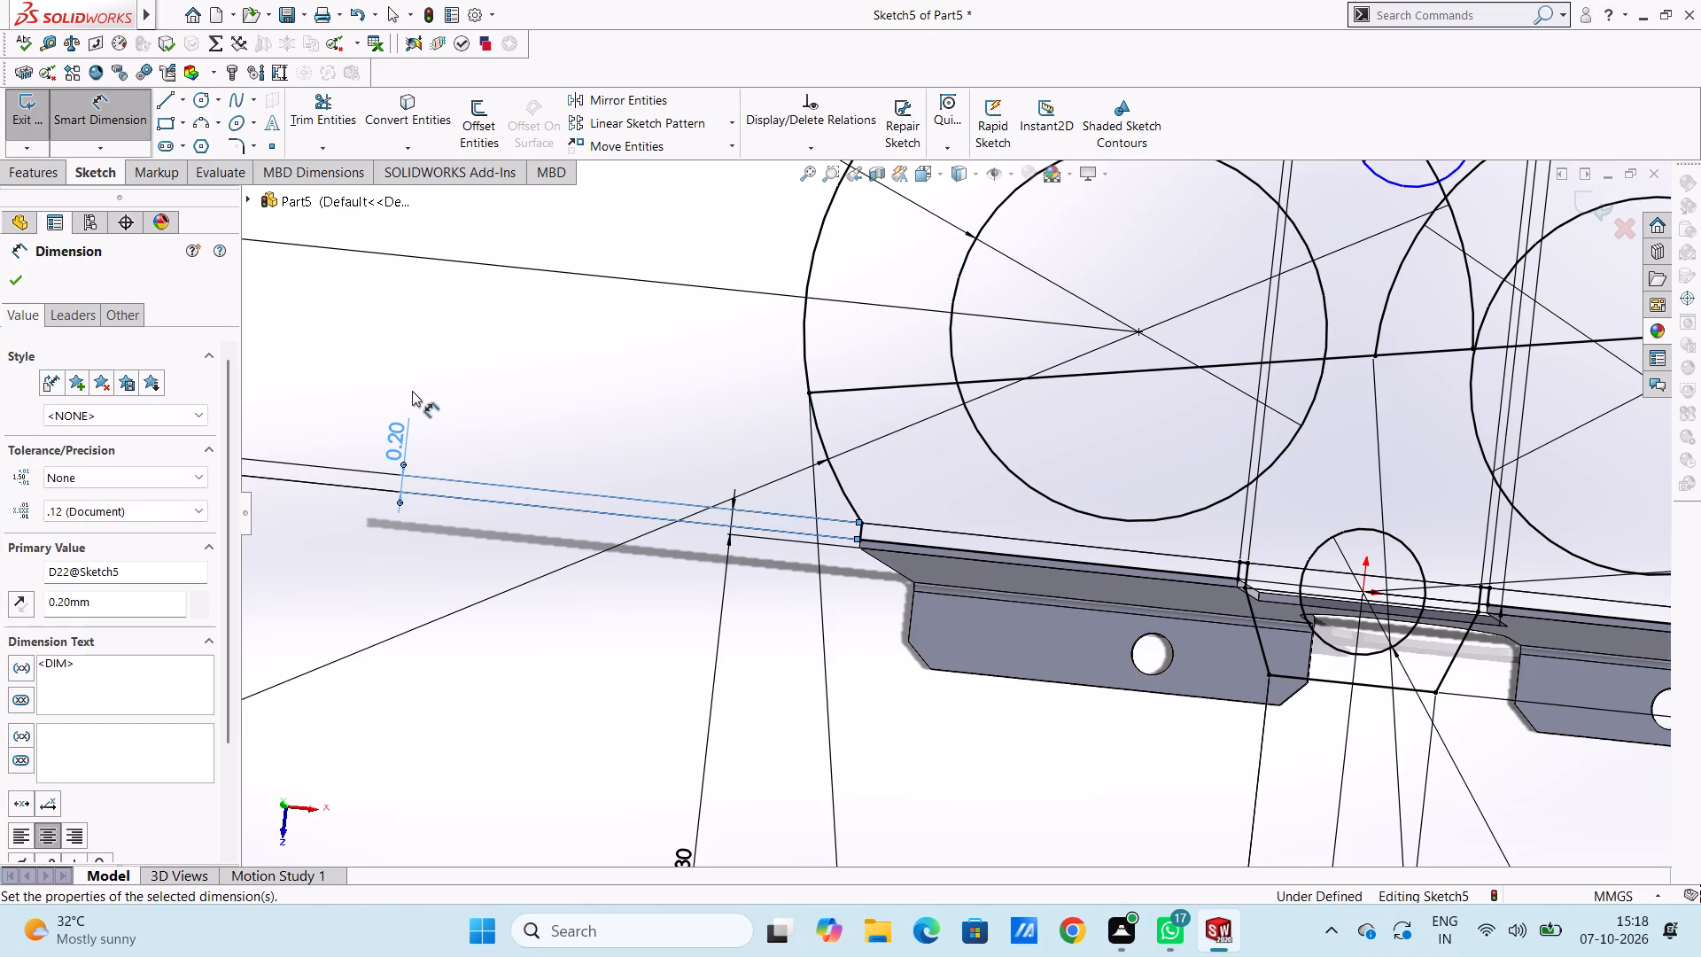
left_click(547, 399)
From the left short line's upper end, draw a 5.6 mm vertical line, a horizontal line about 11.46 mm long, and a vertical line down to the right arc's end.
scroll(547, 399, "up", 3)
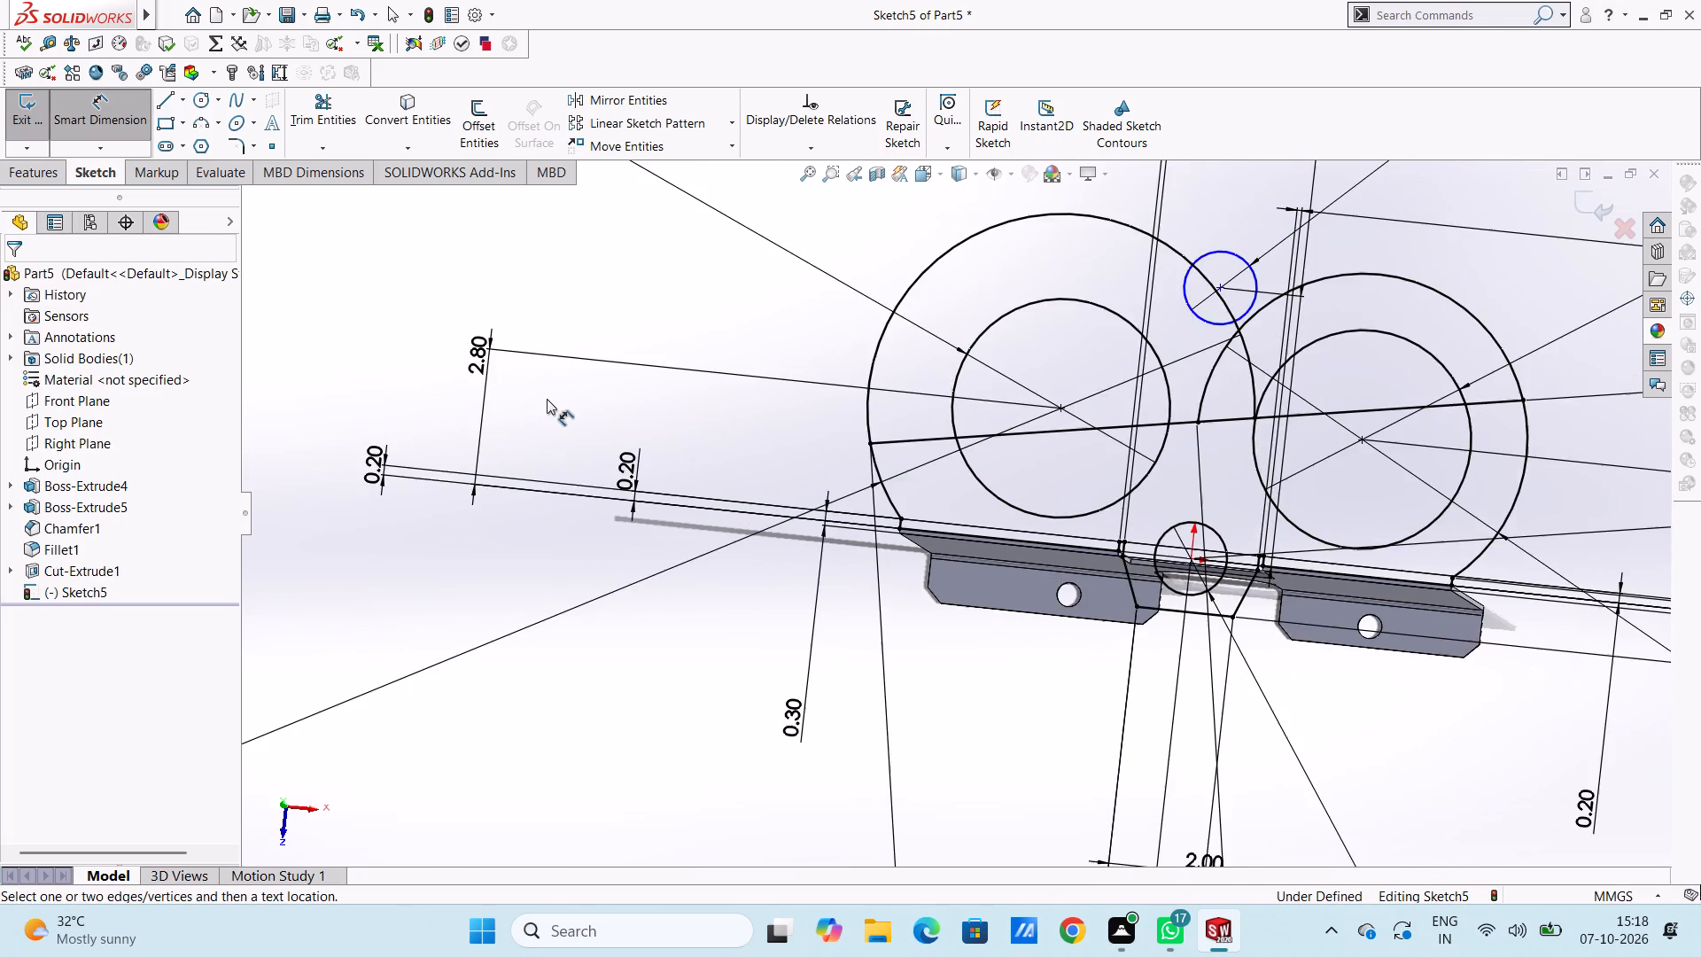
scroll(547, 399, "up", 2)
middle_click_drag(656, 318, 675, 329)
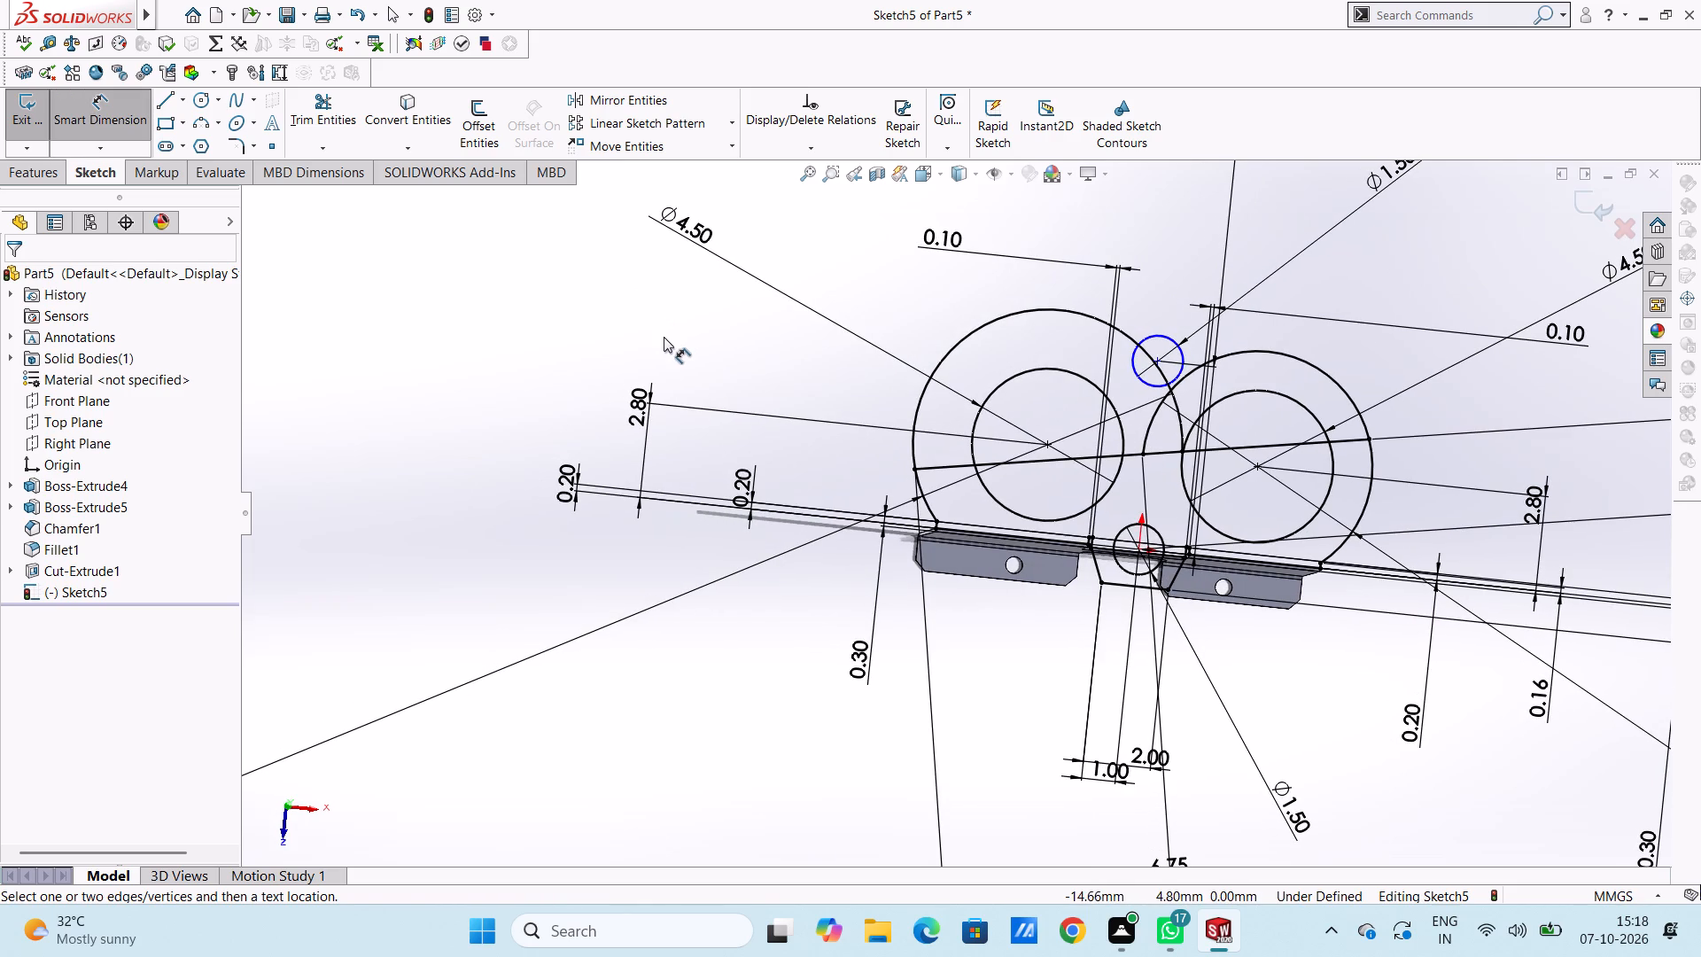
key("ctrl+5")
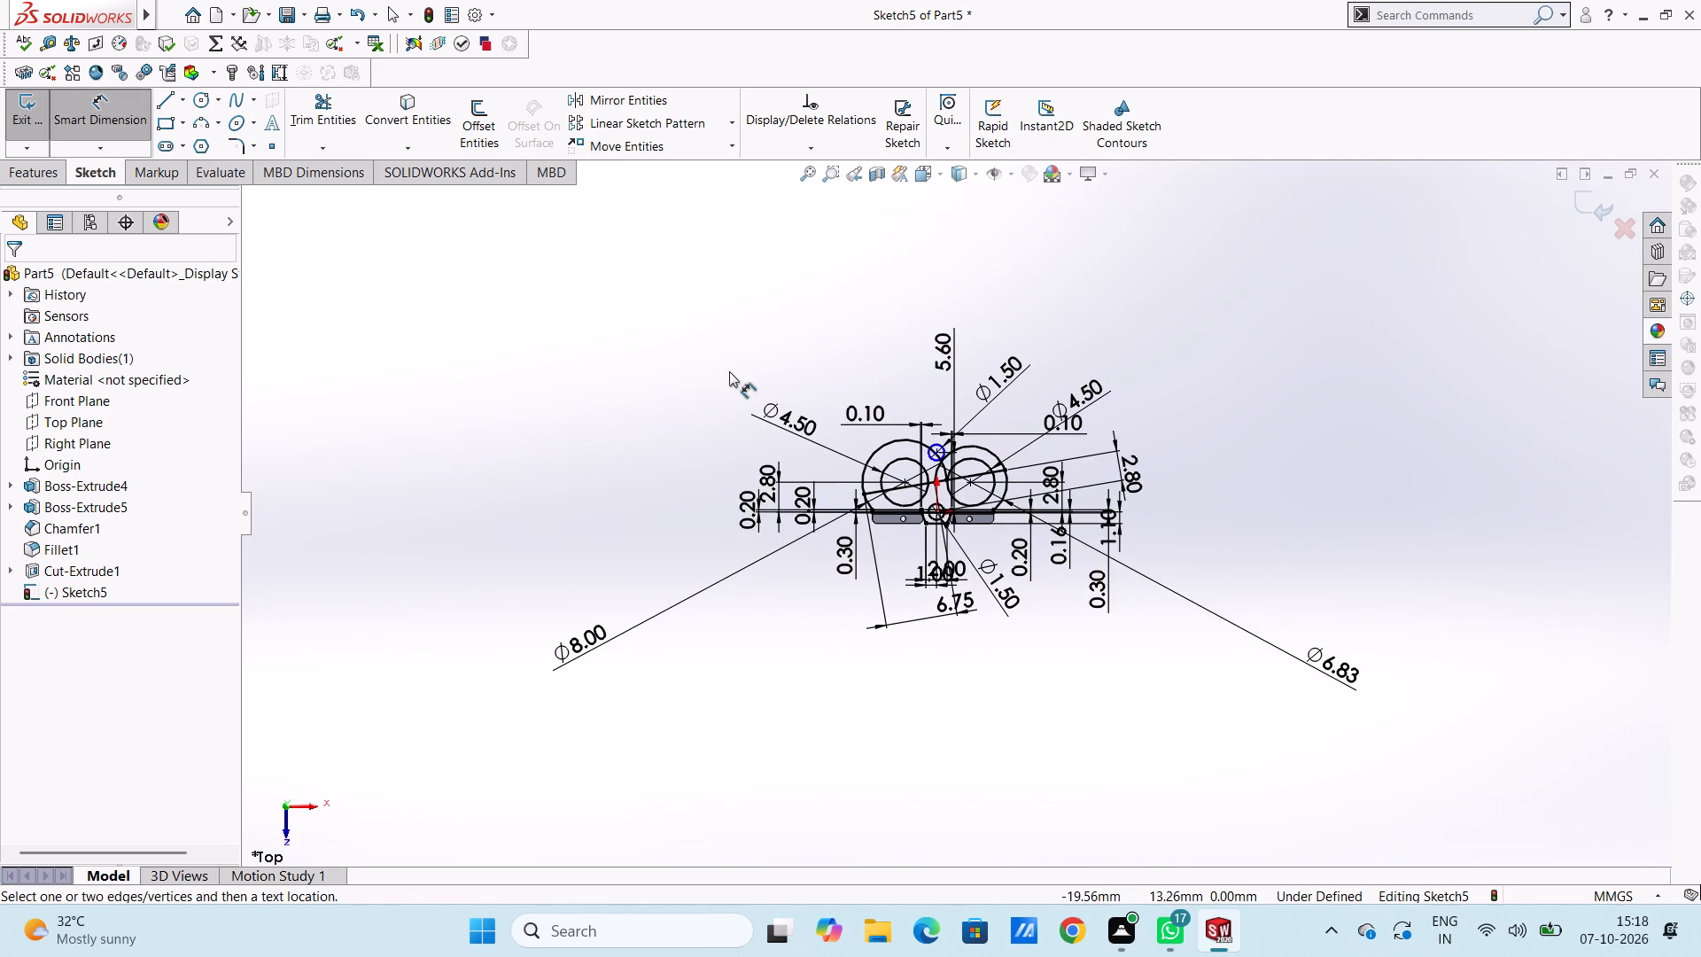
scroll(920, 500, "down", 8)
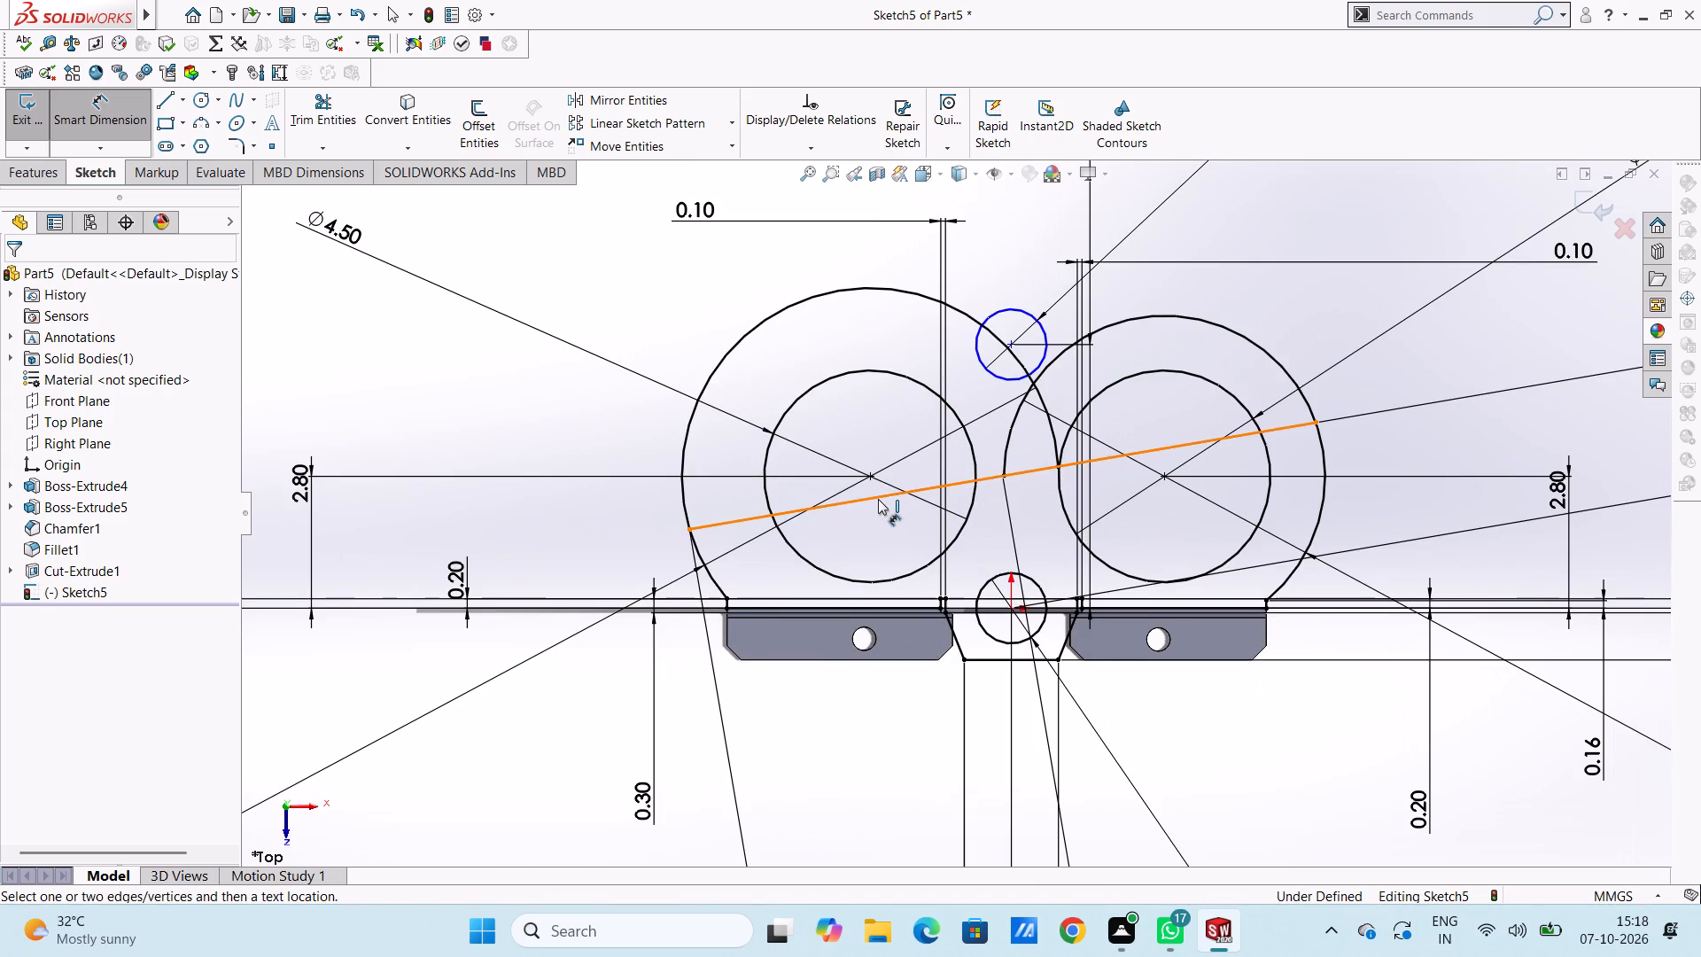
scroll(875, 517, "up", 2)
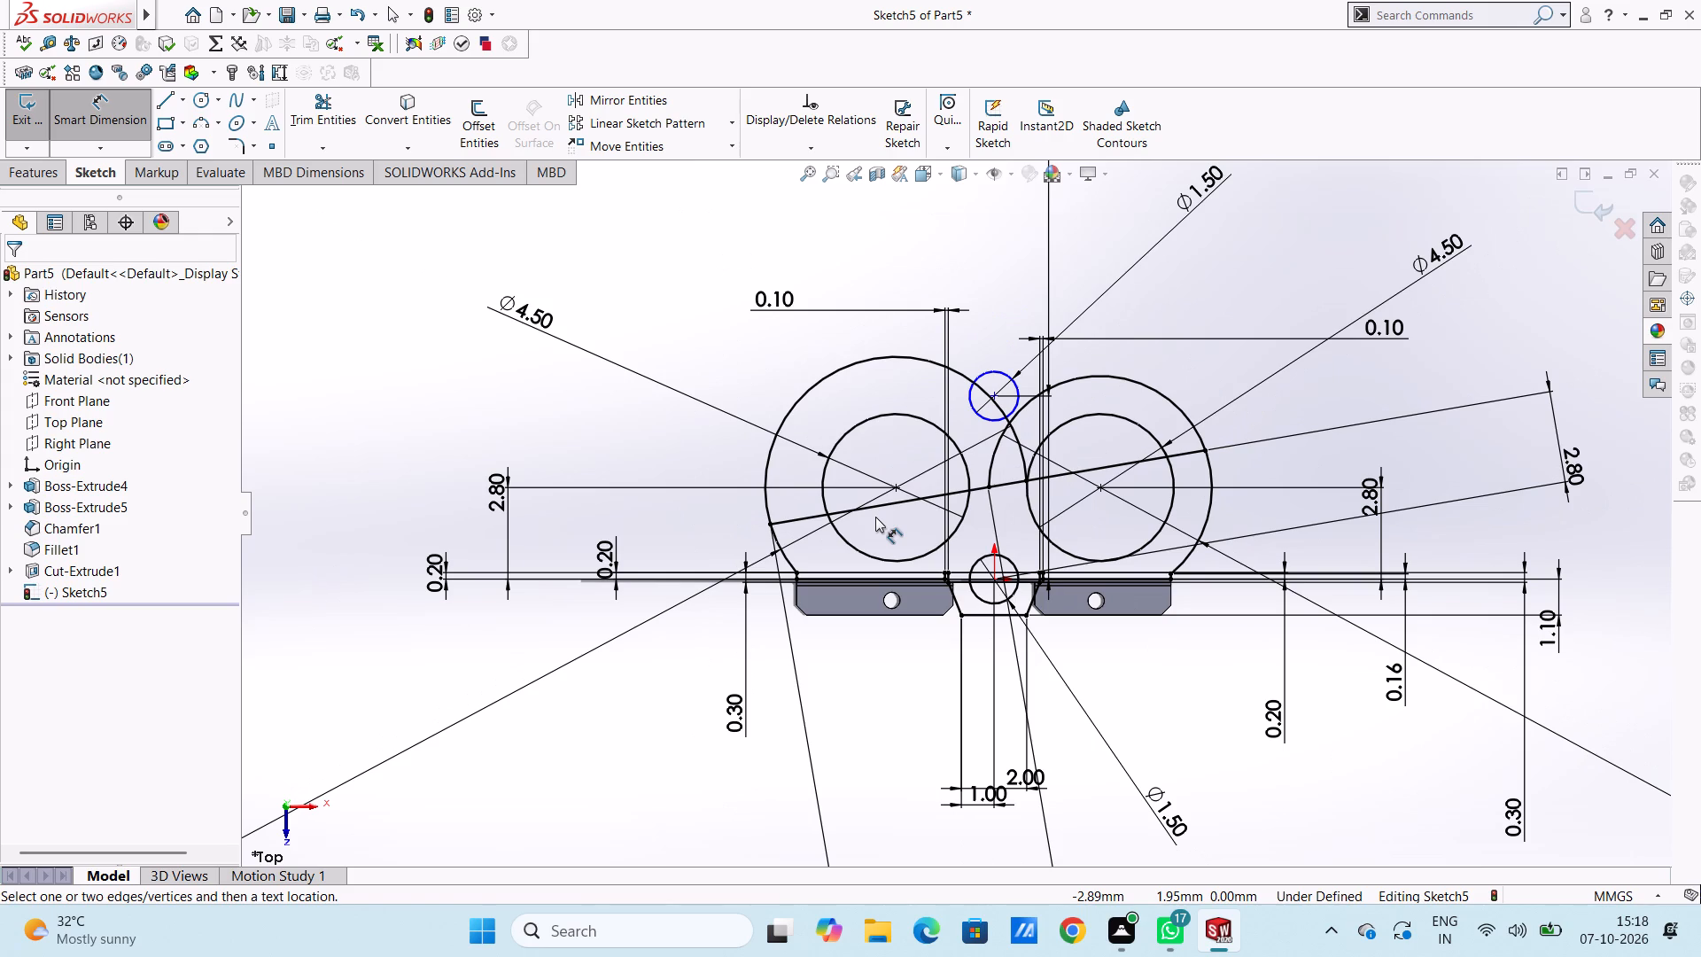
scroll(875, 517, "down", 4)
scroll(875, 517, "up", 4)
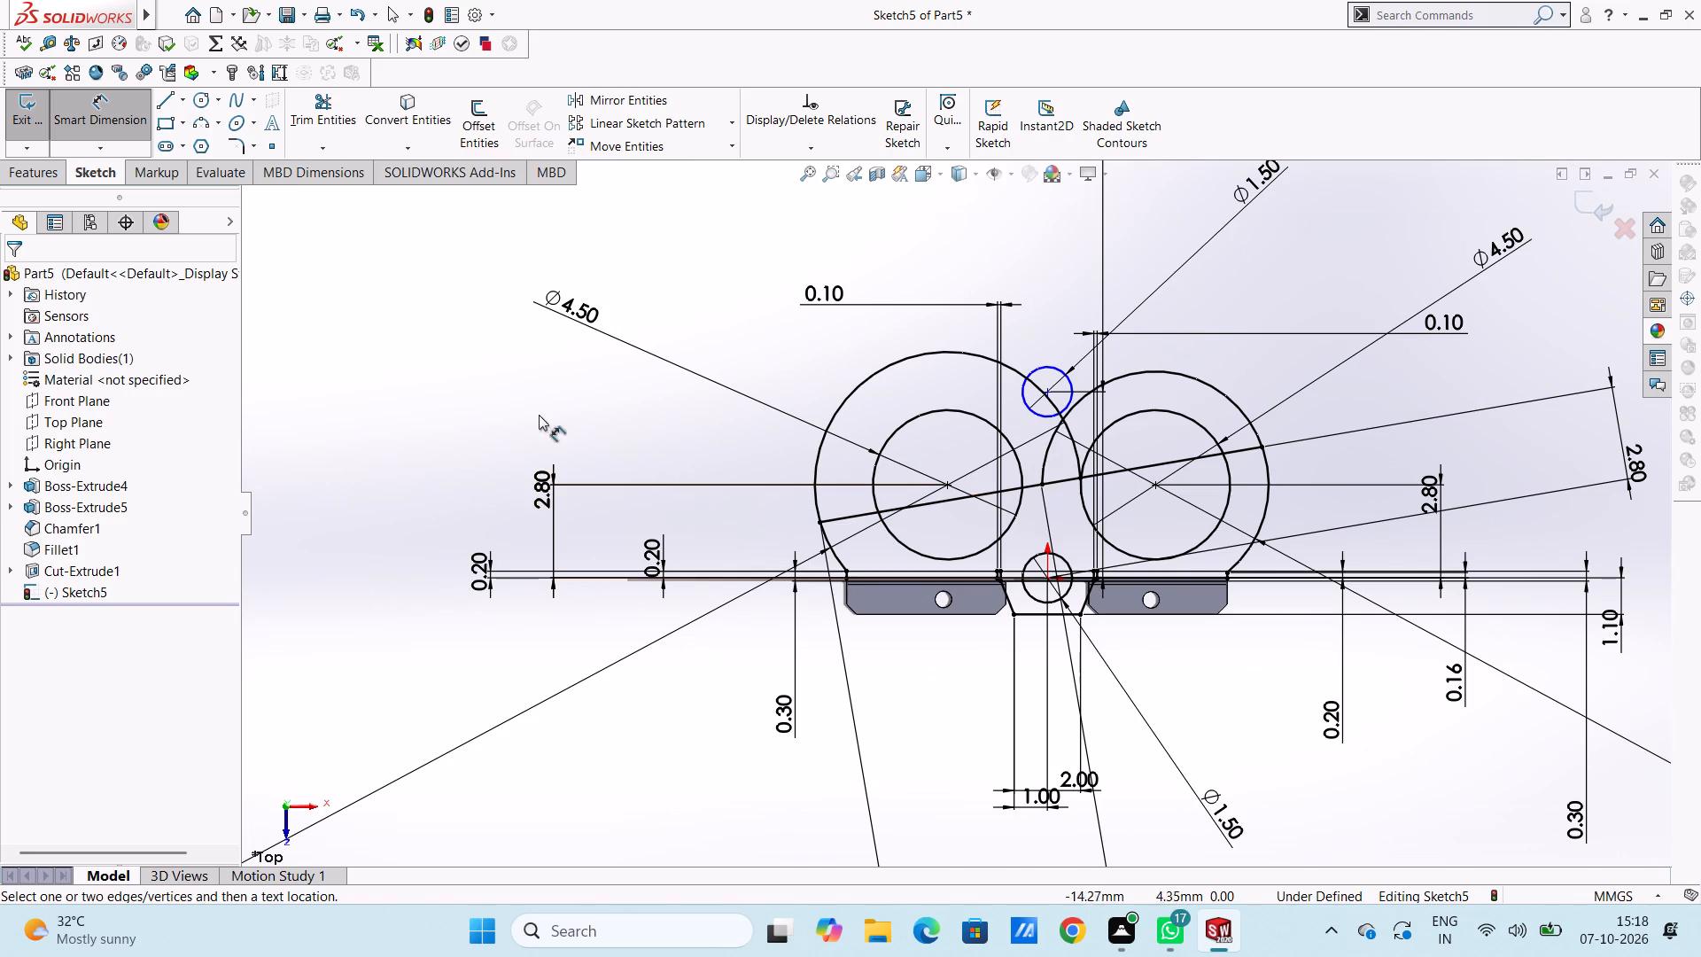
left_click(170, 106)
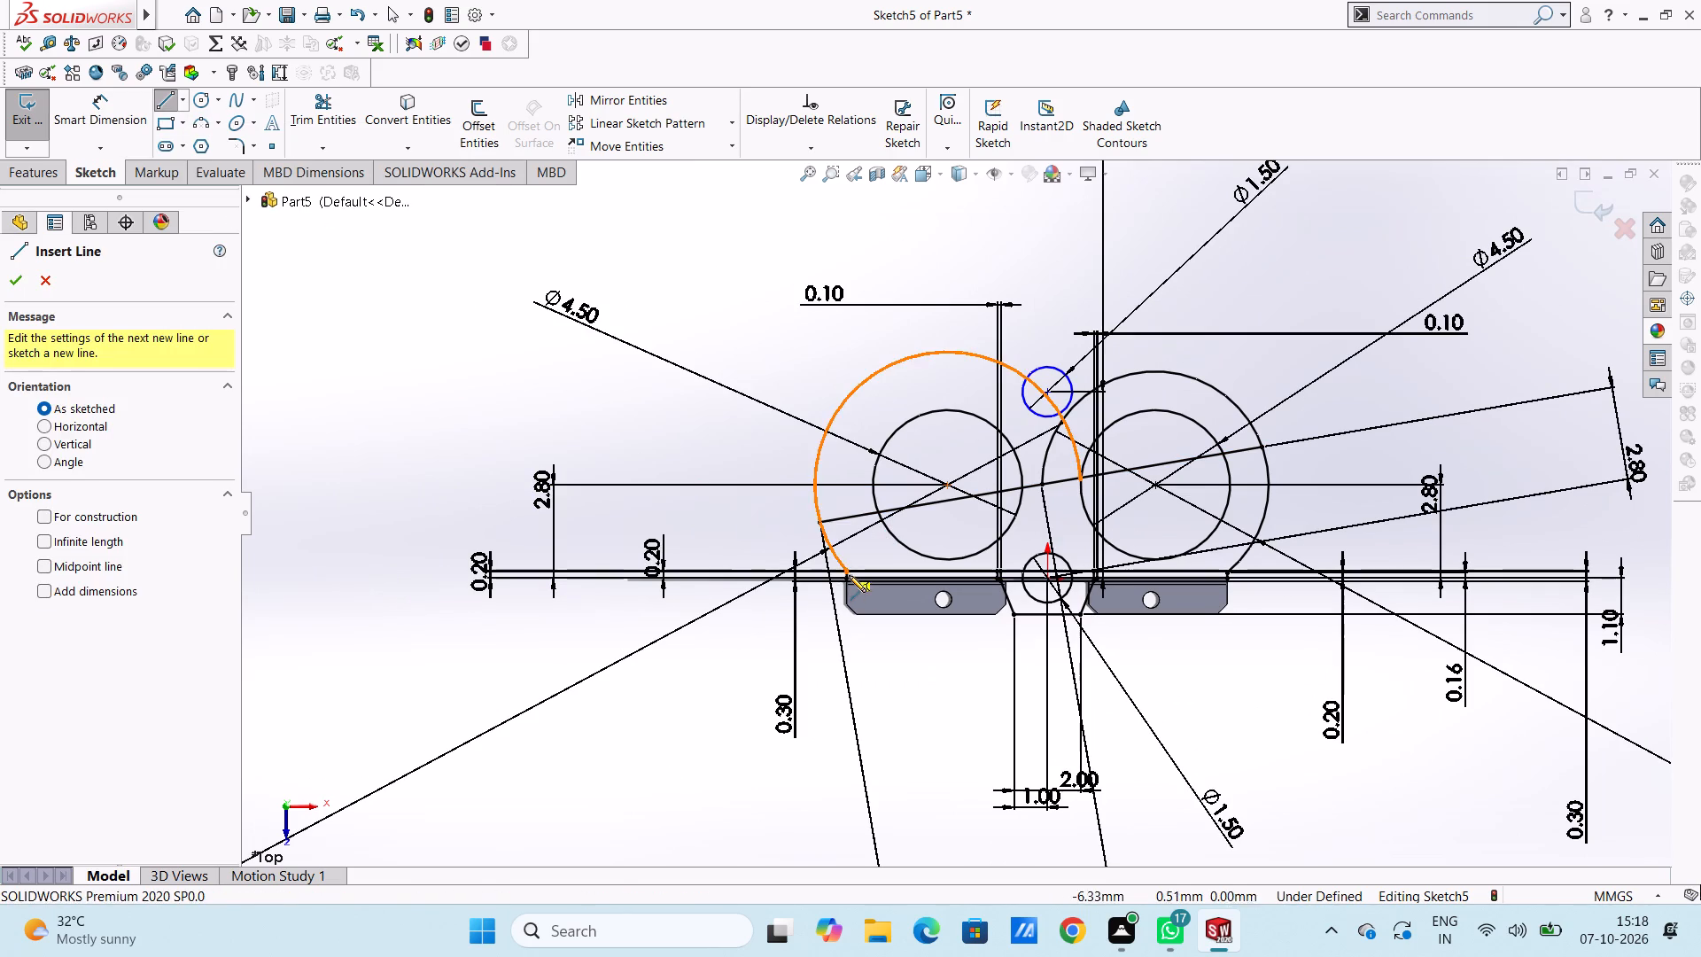
left_click(850, 572)
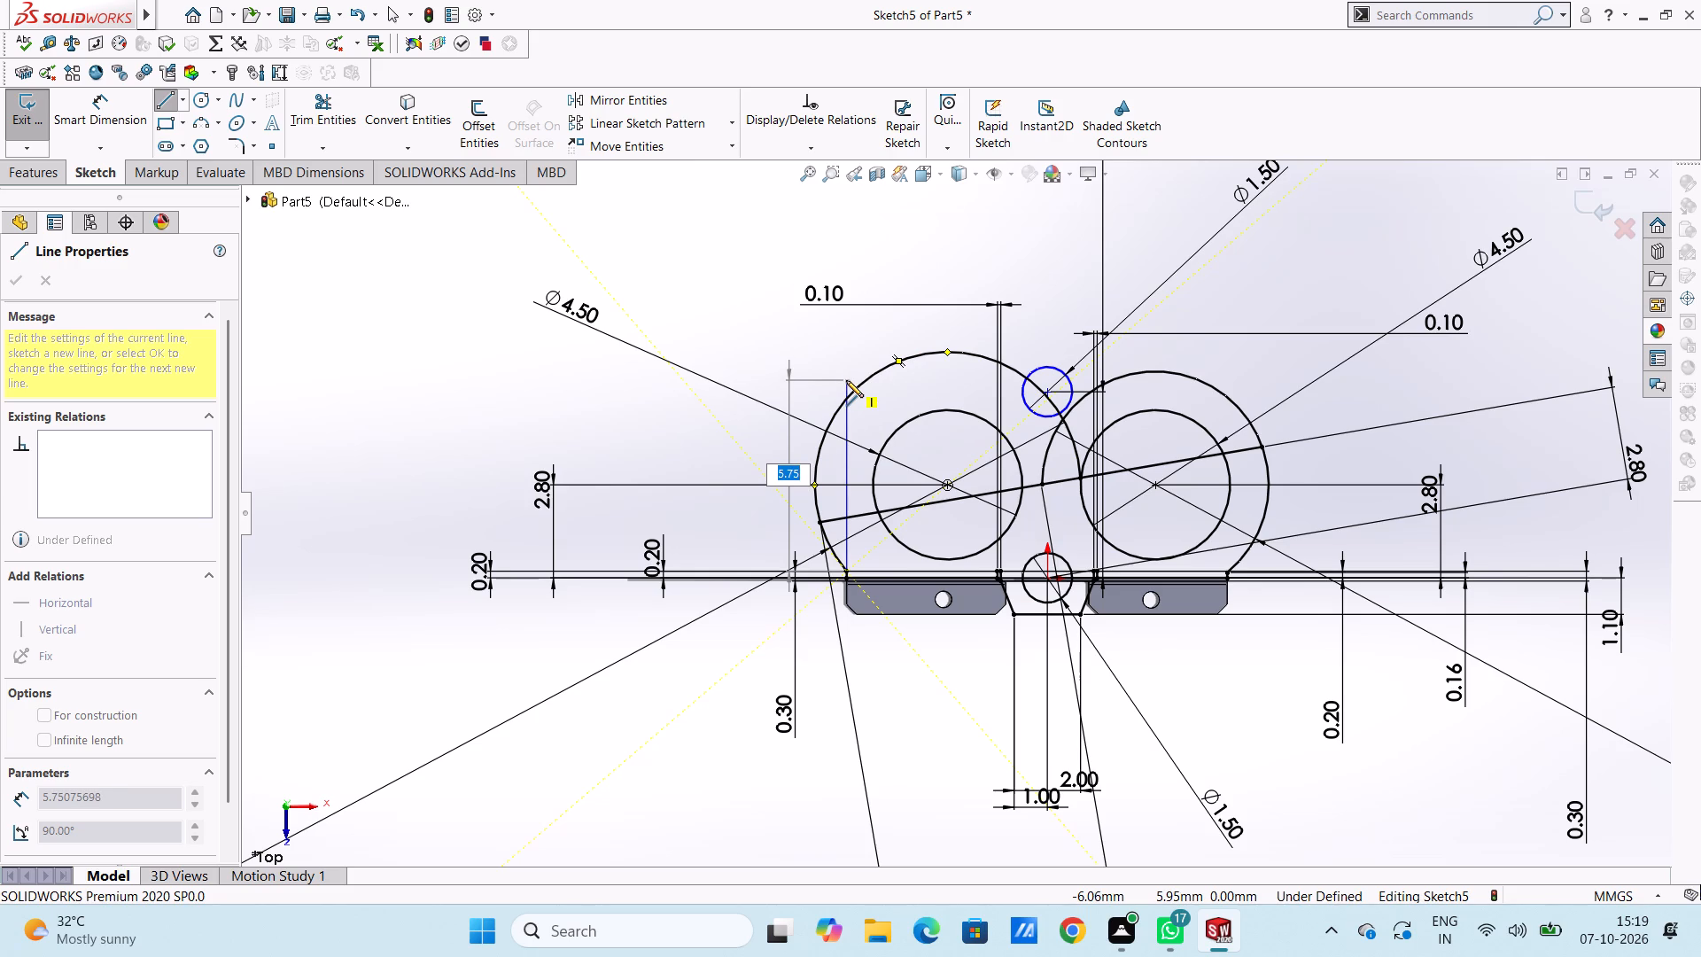
type("5.6")
key("Return")
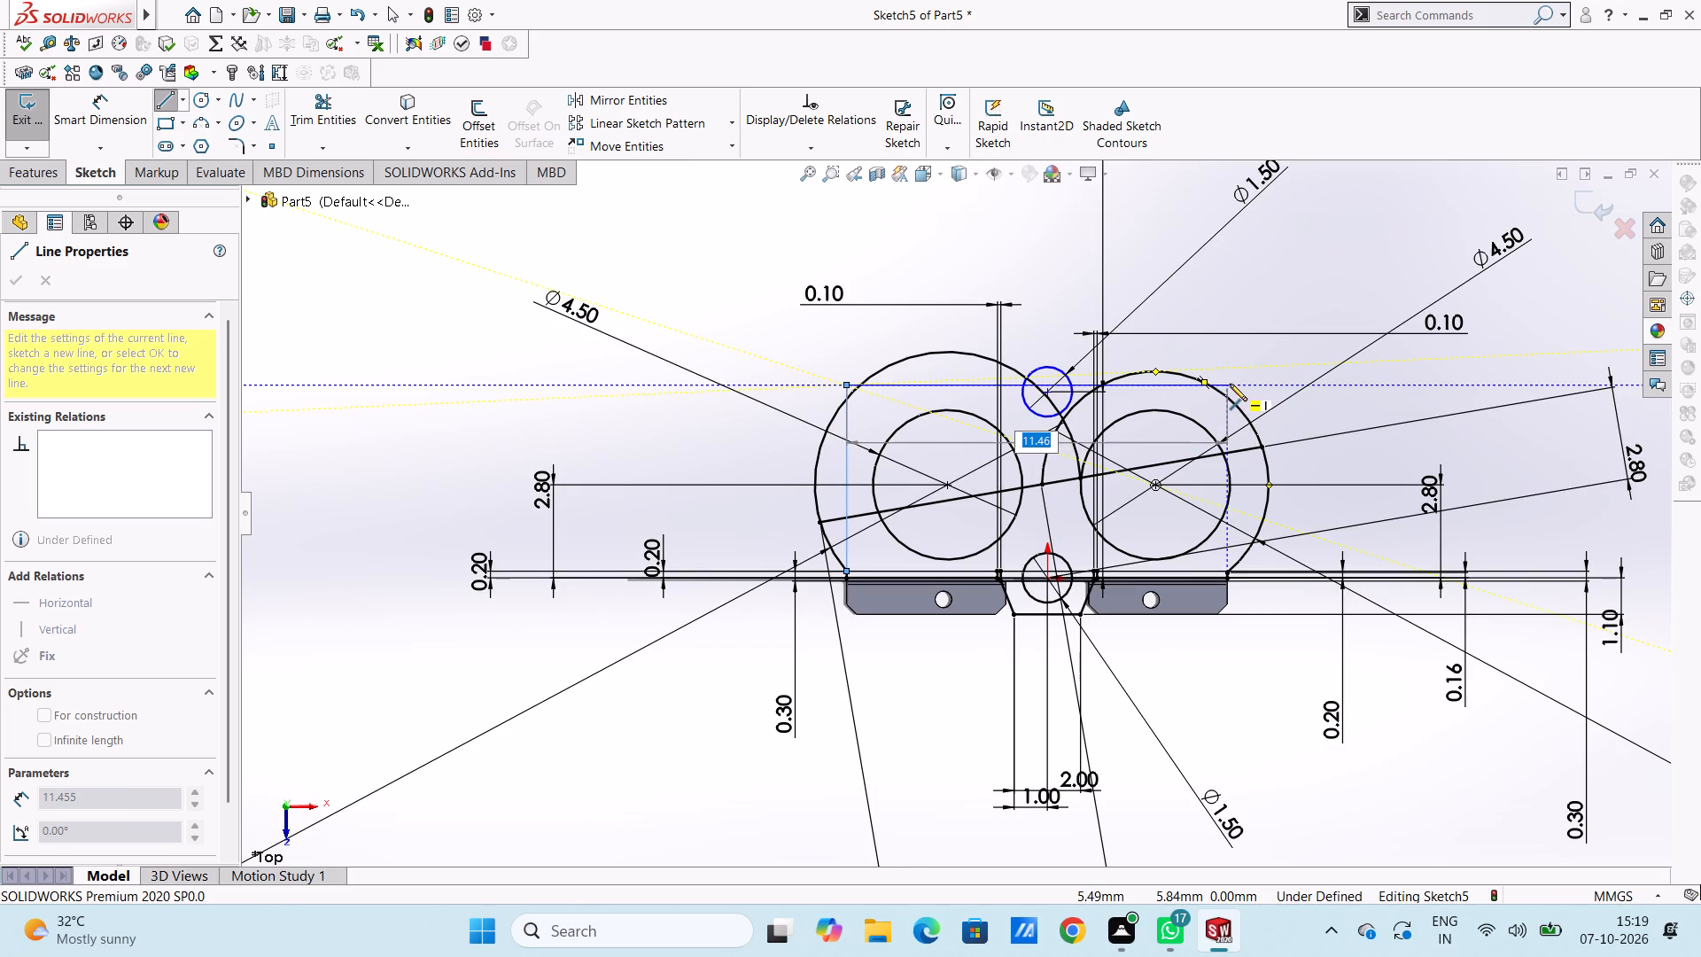
left_click(1230, 384)
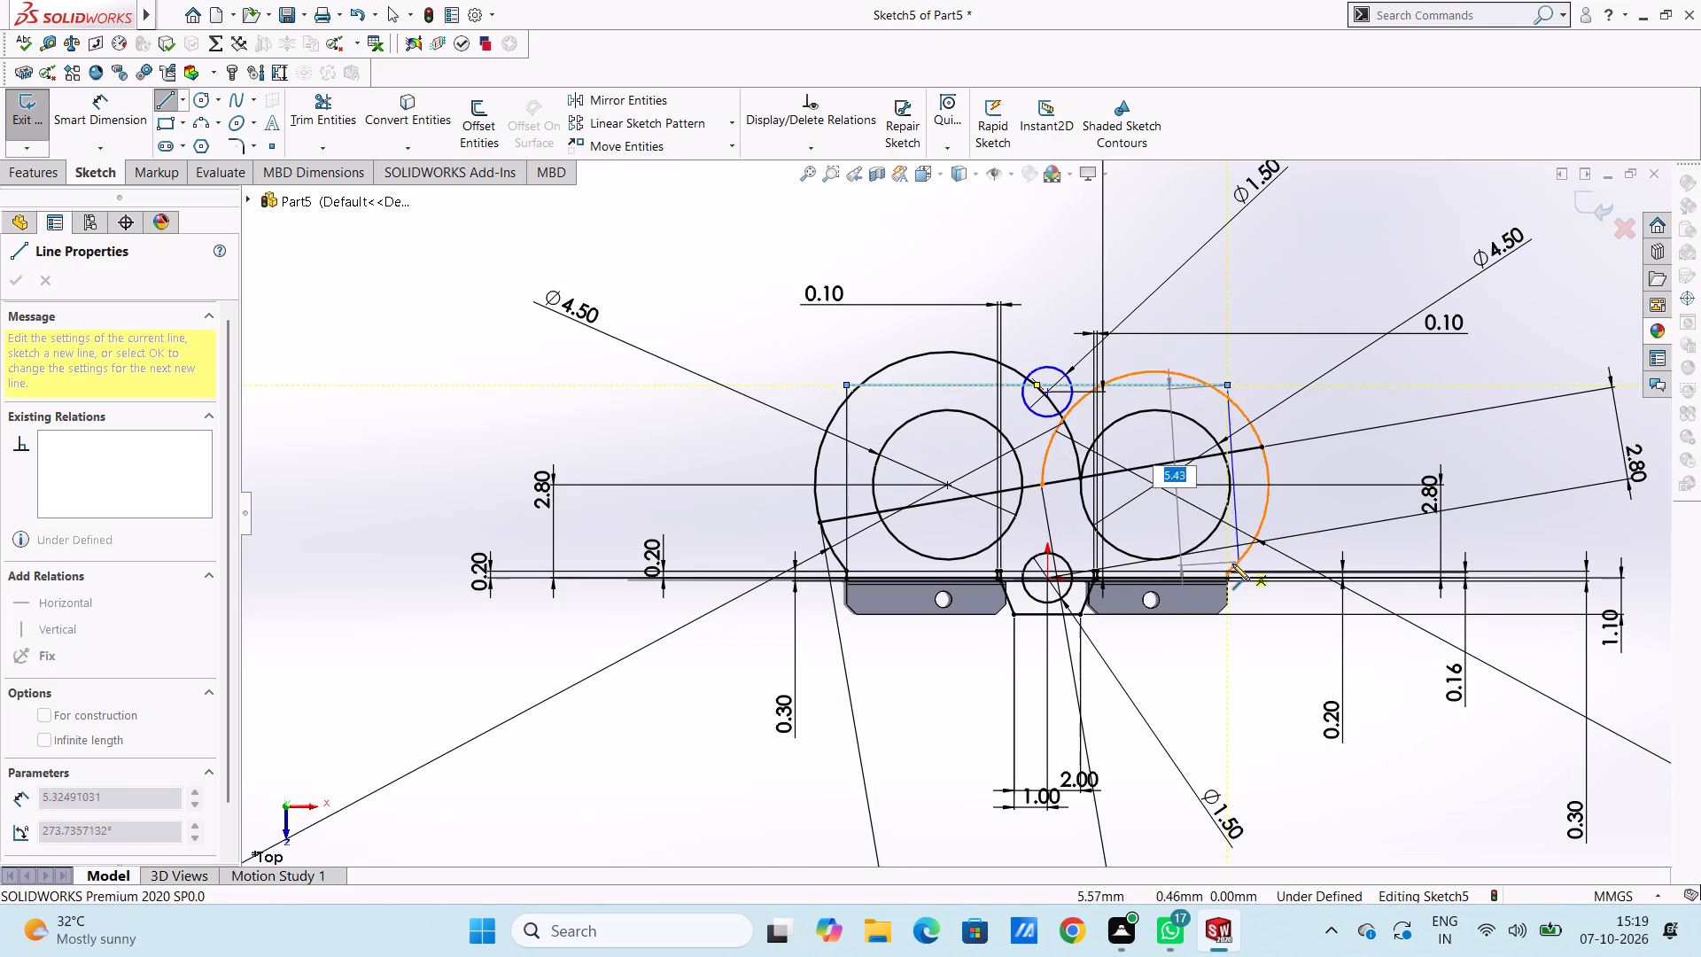
left_click(1227, 574)
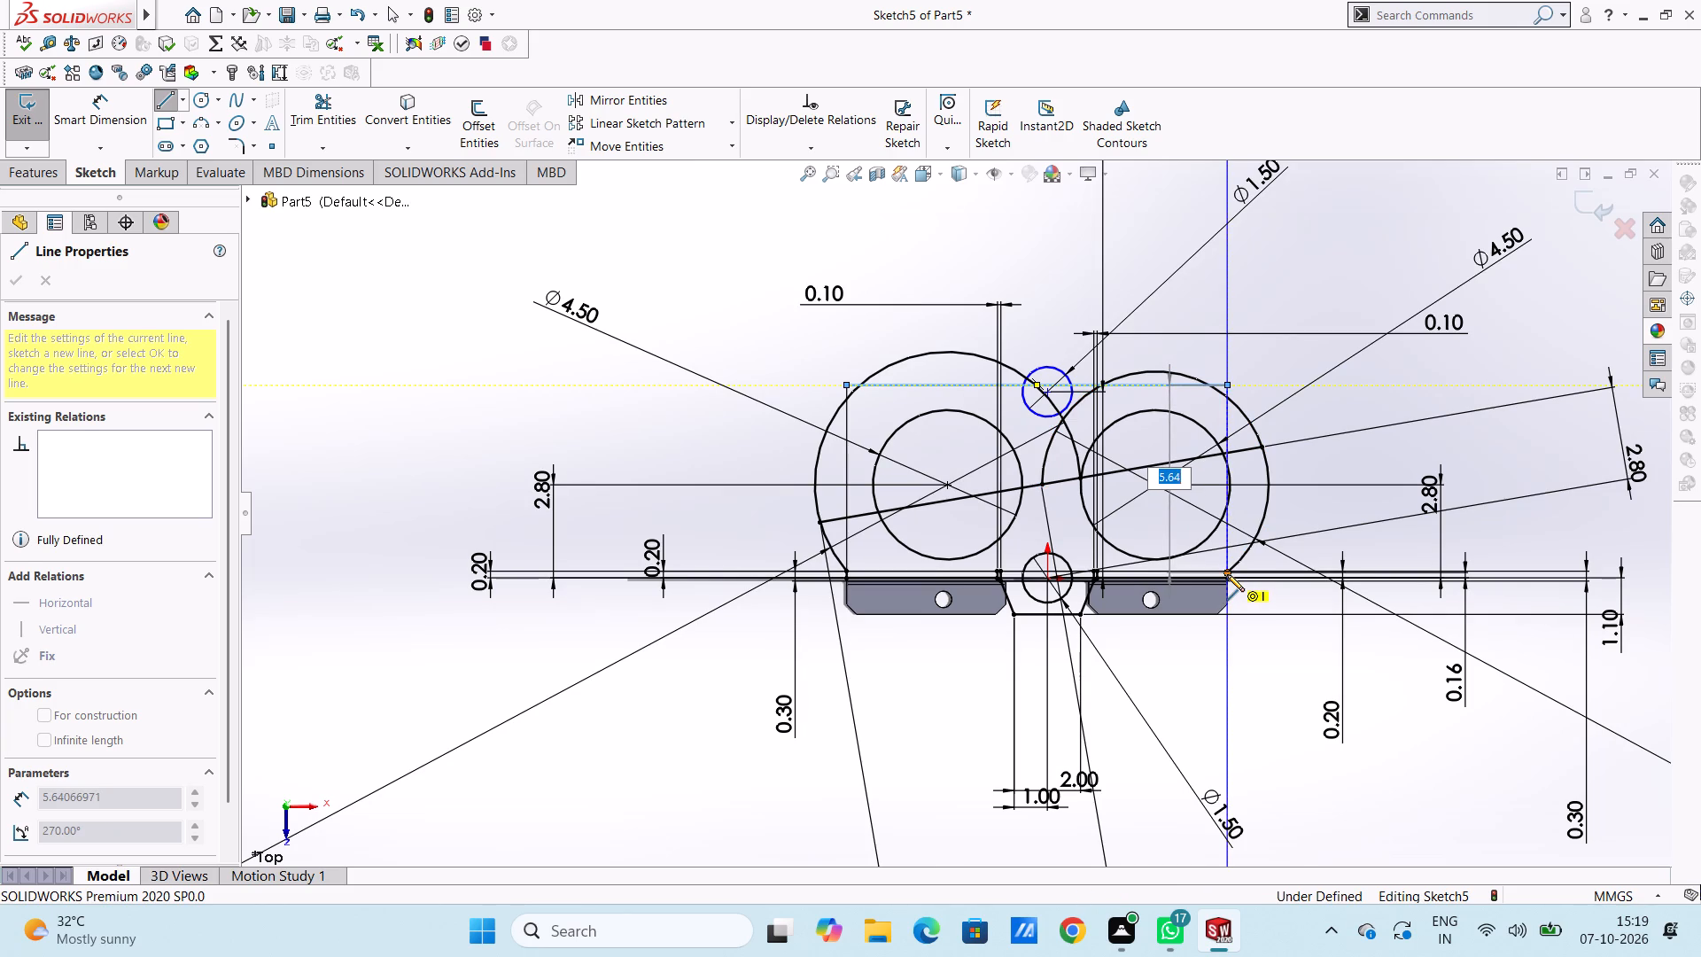
key("Escape")
key("Escape")
key("Escape")
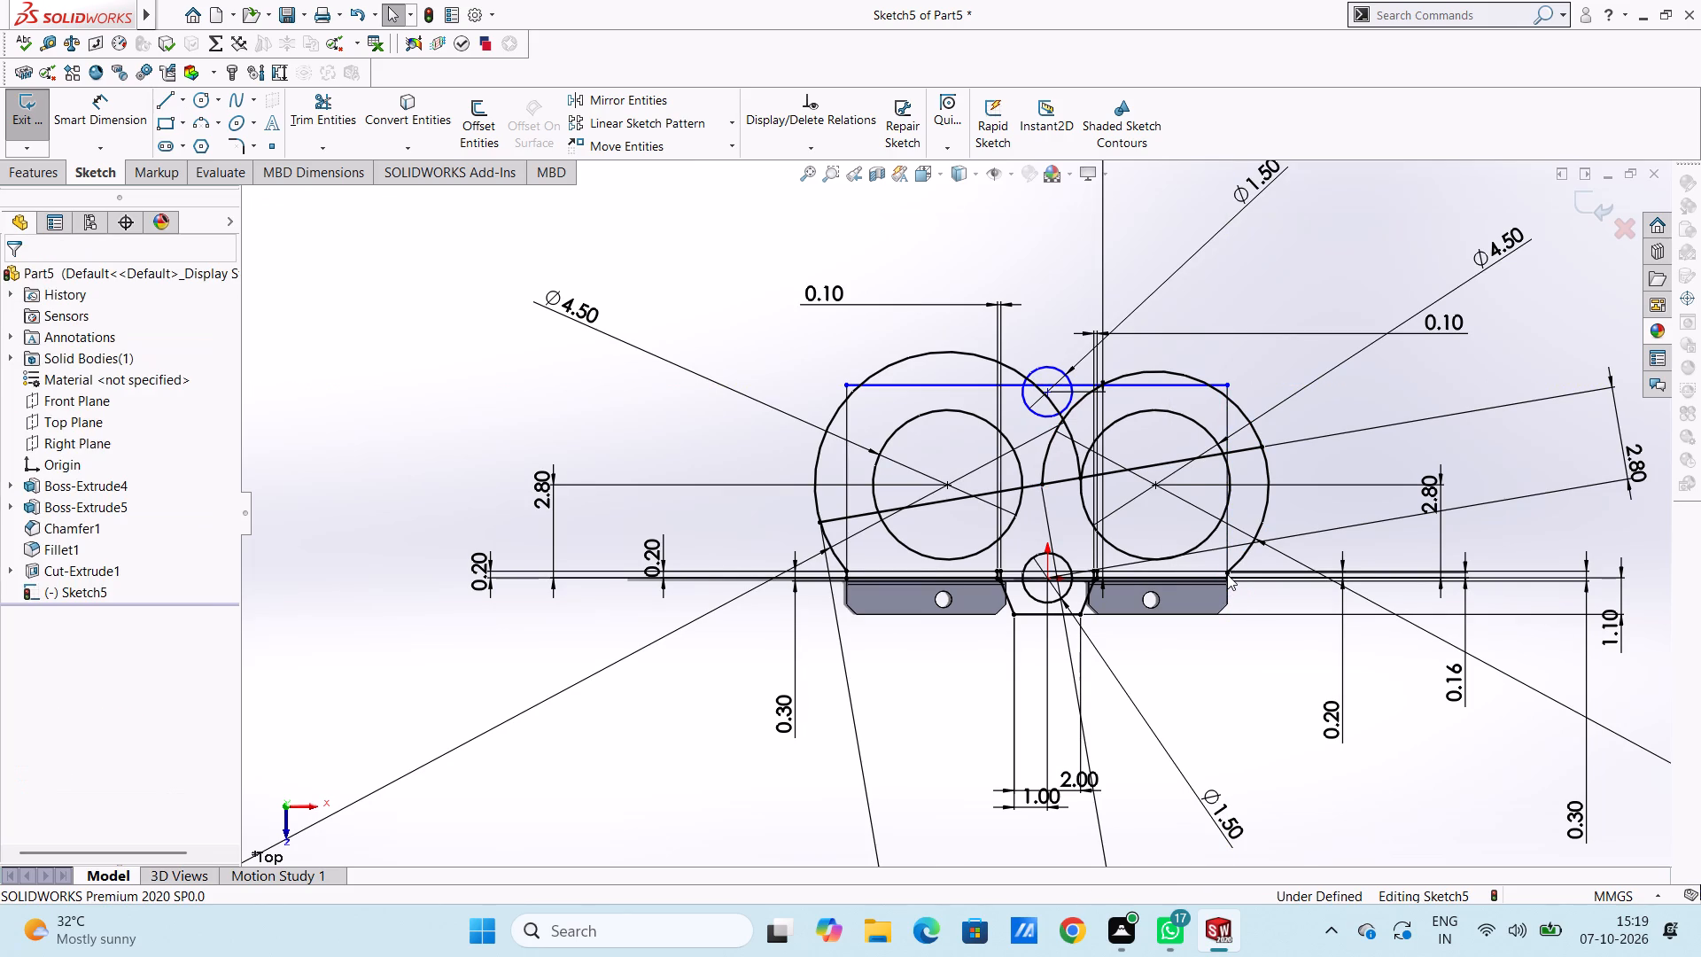
Trim away the left outer arc's segments above and outside the new line frame and around the upper small circle.
scroll(1165, 364, "down", 3)
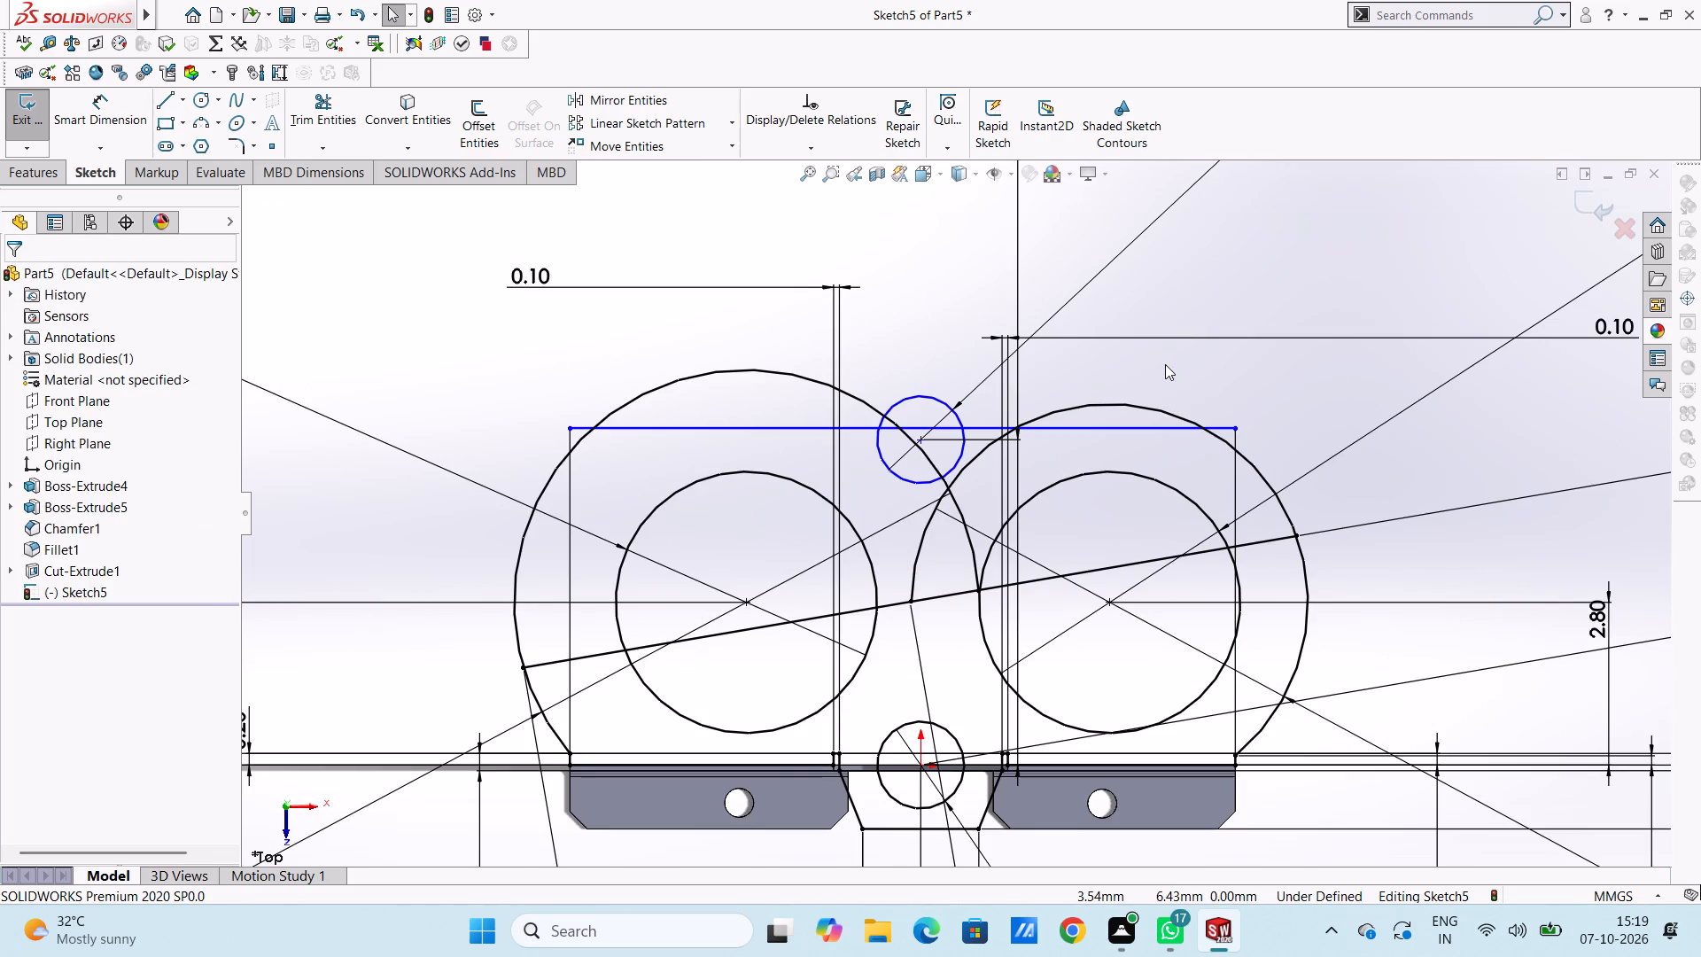
scroll(1165, 364, "up", 3)
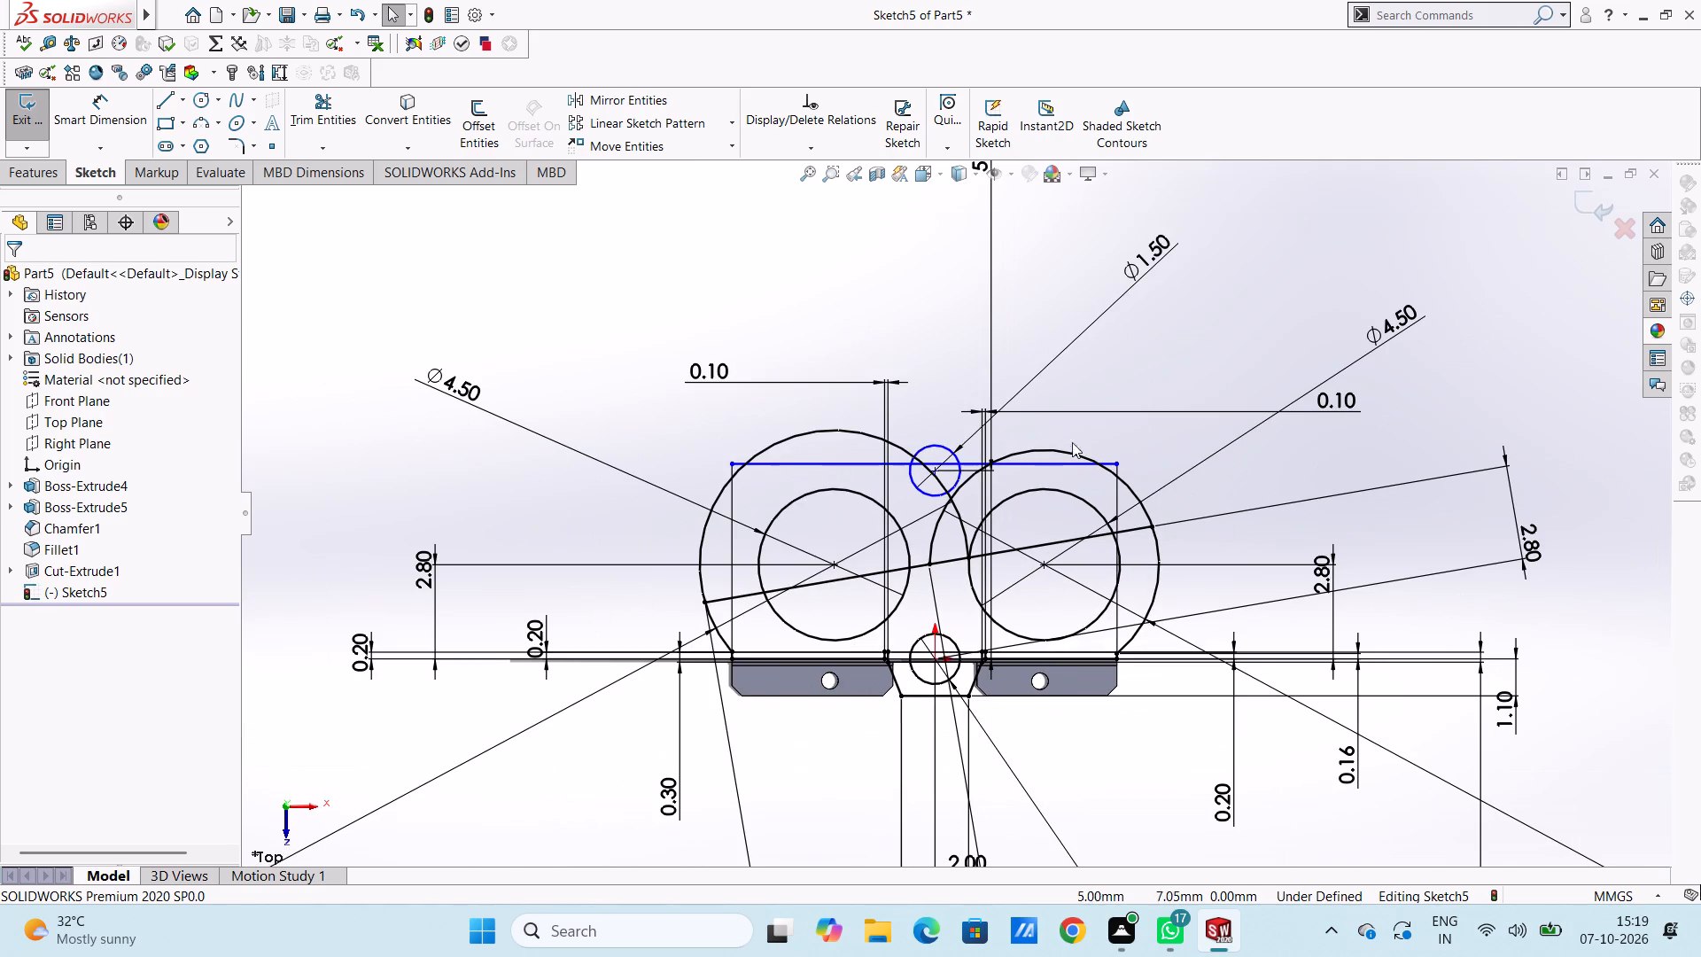
left_click(334, 118)
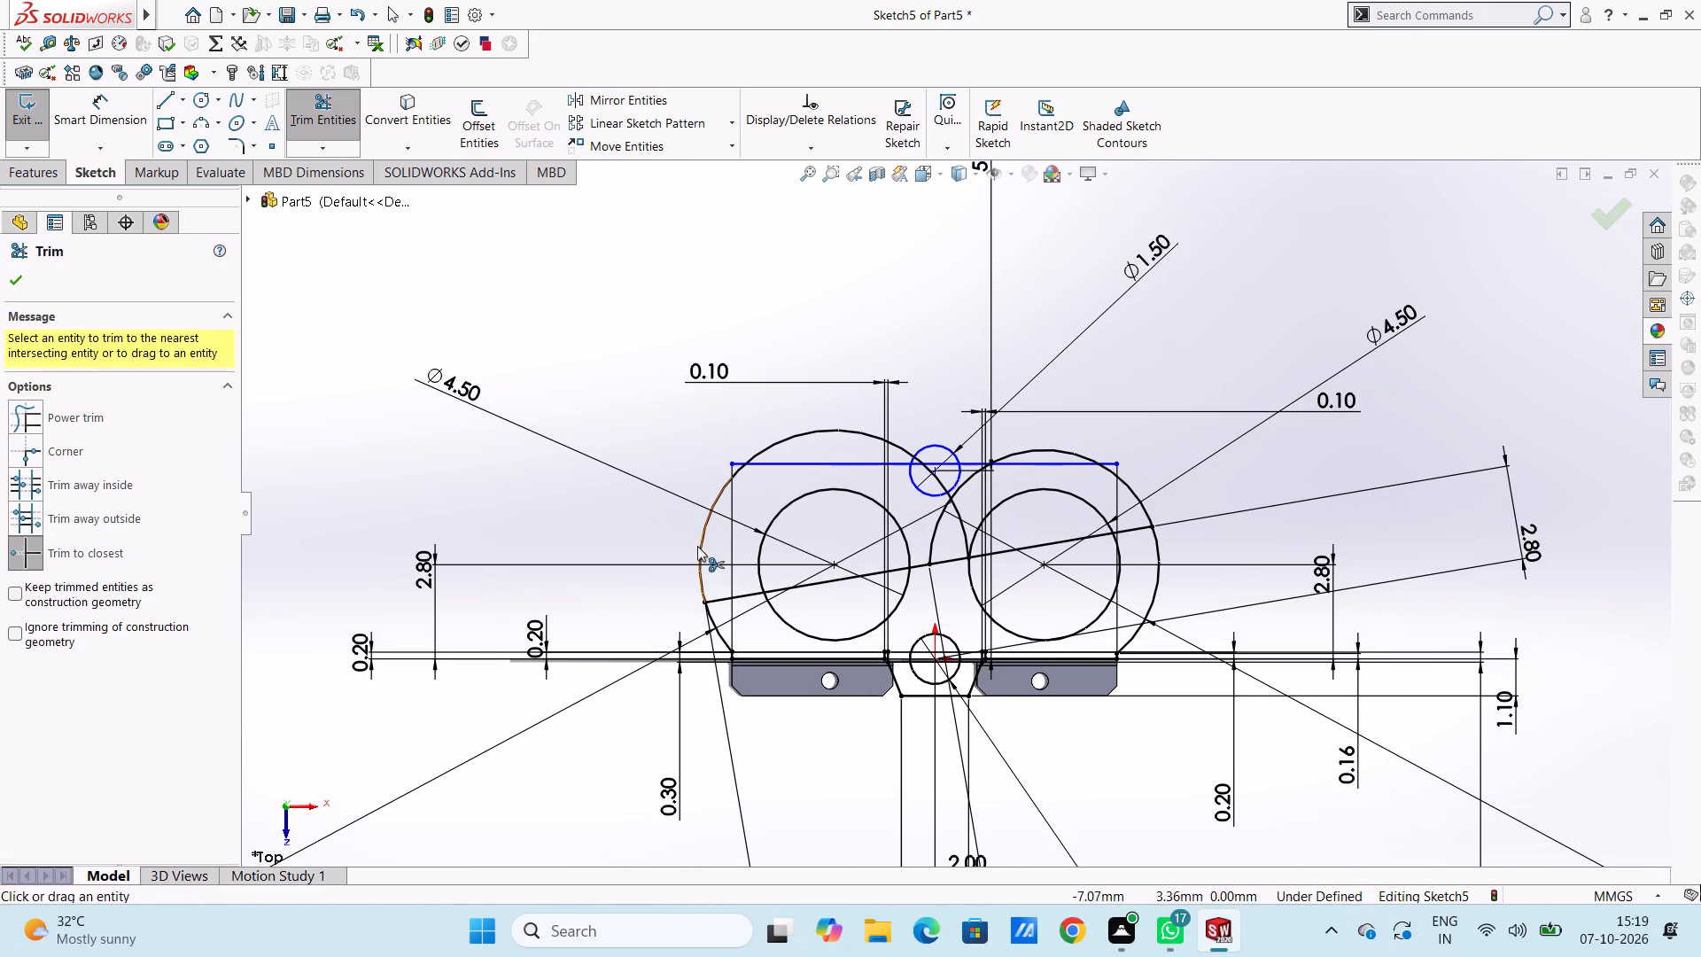
left_click(781, 437)
triple_click(743, 470)
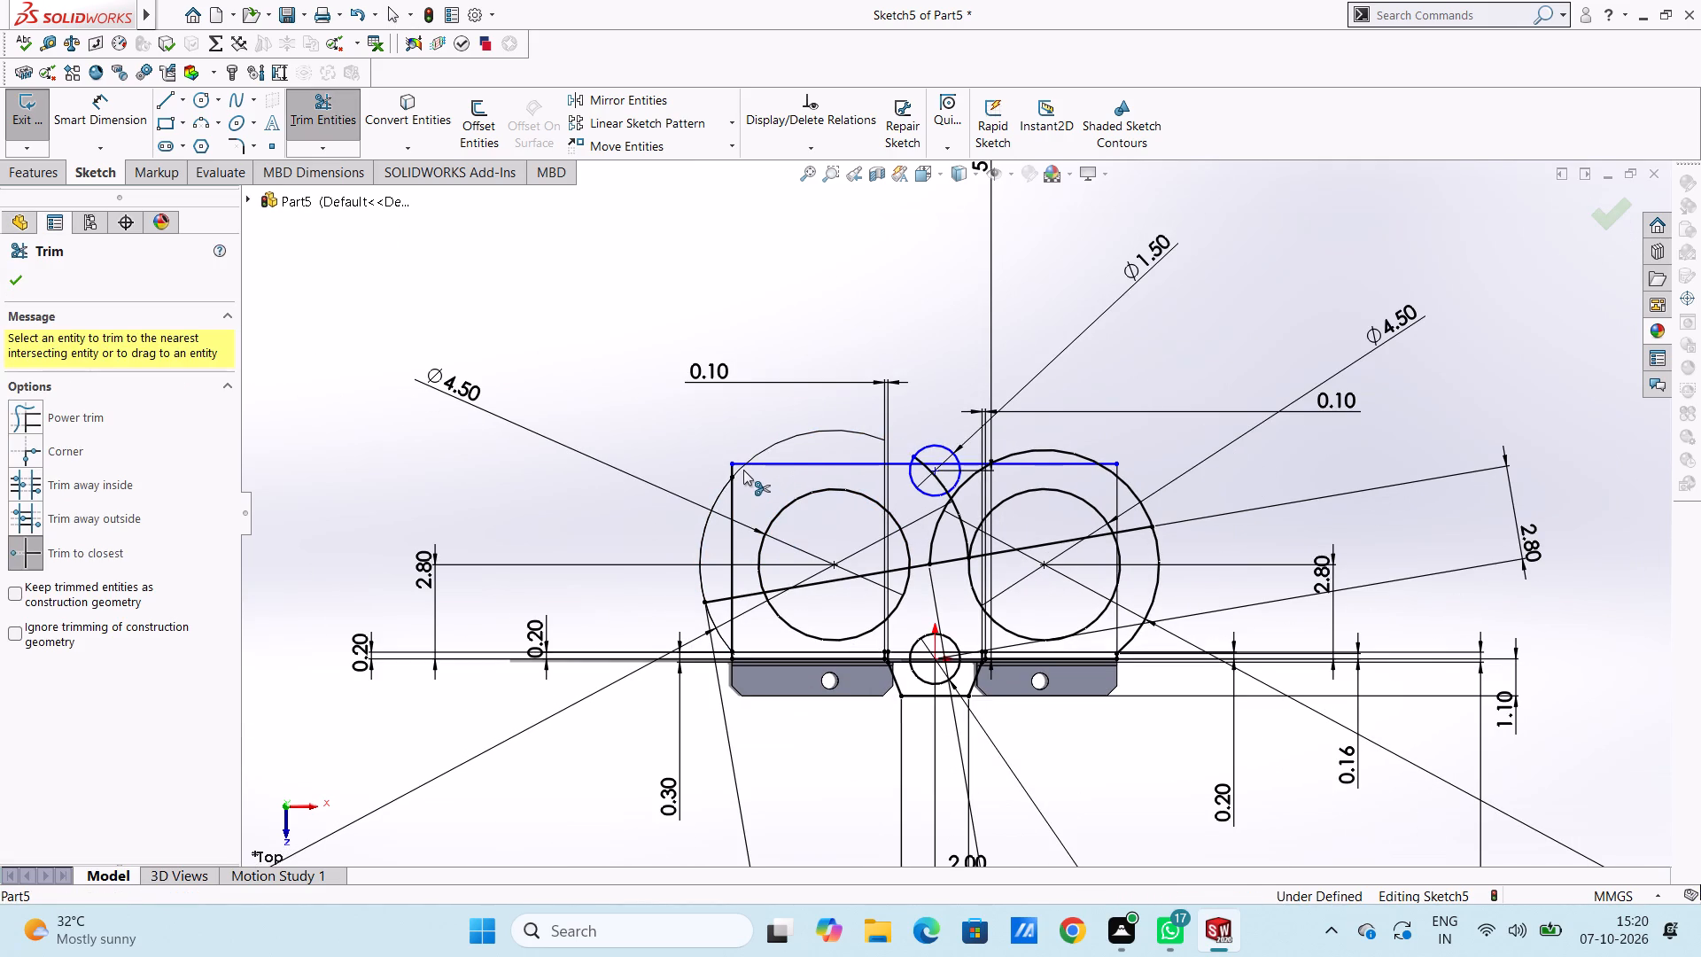
left_click(789, 442)
scroll(951, 526, "down", 5)
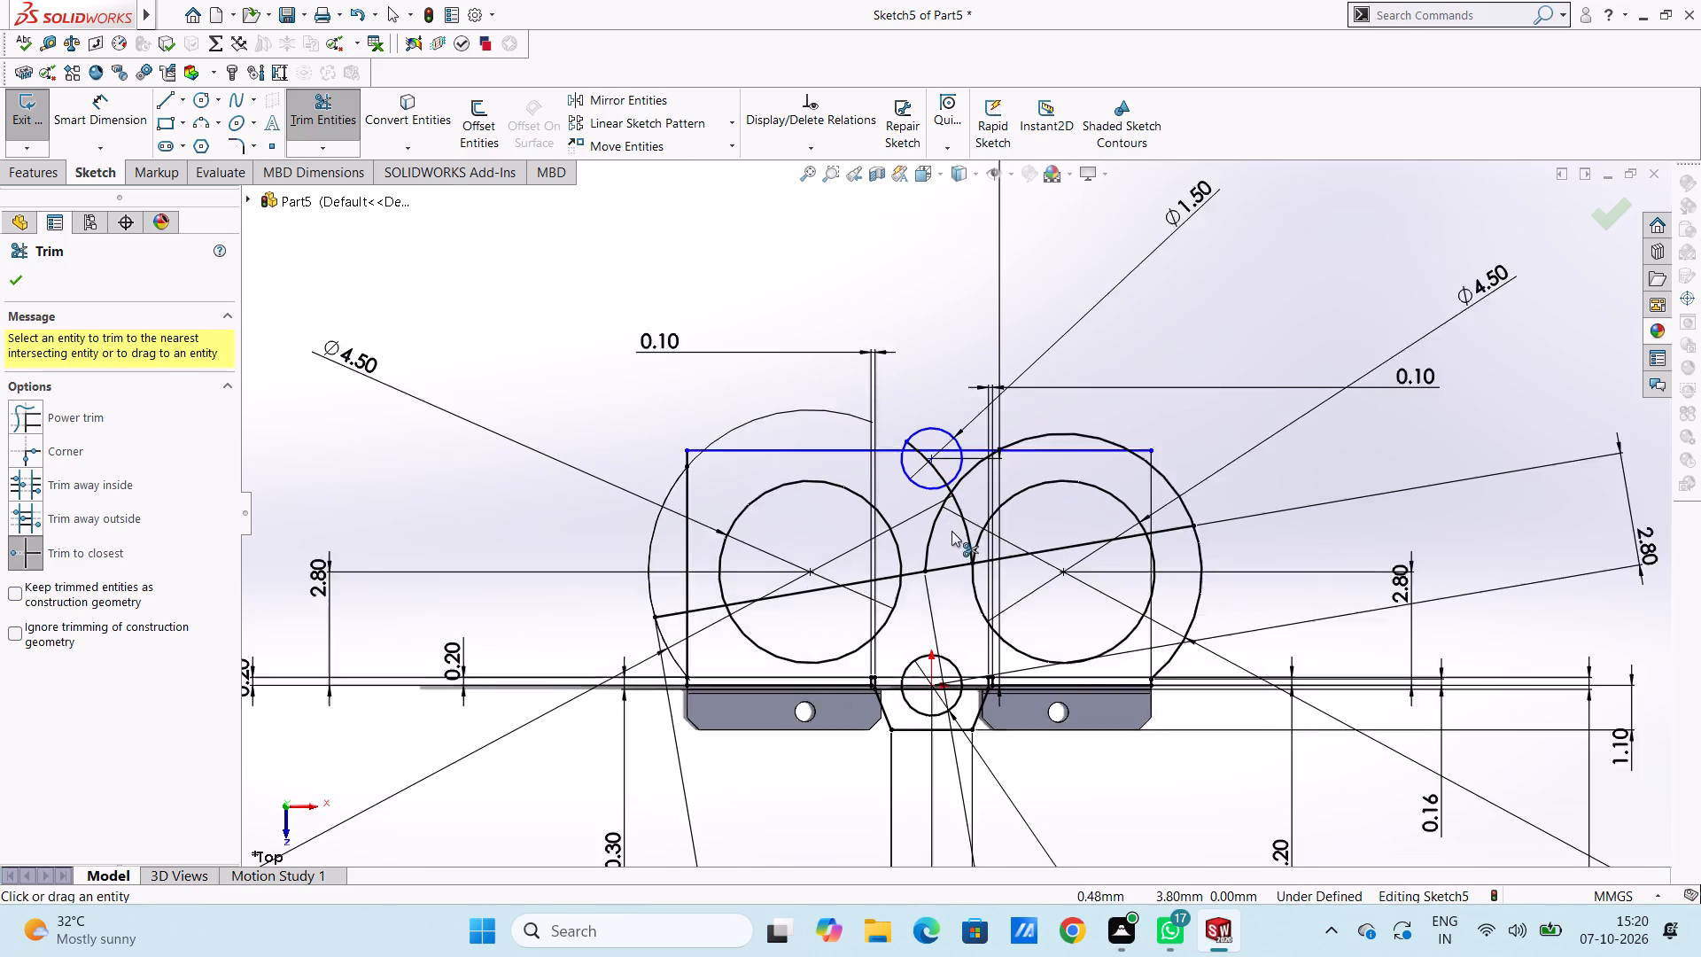
left_click(921, 424)
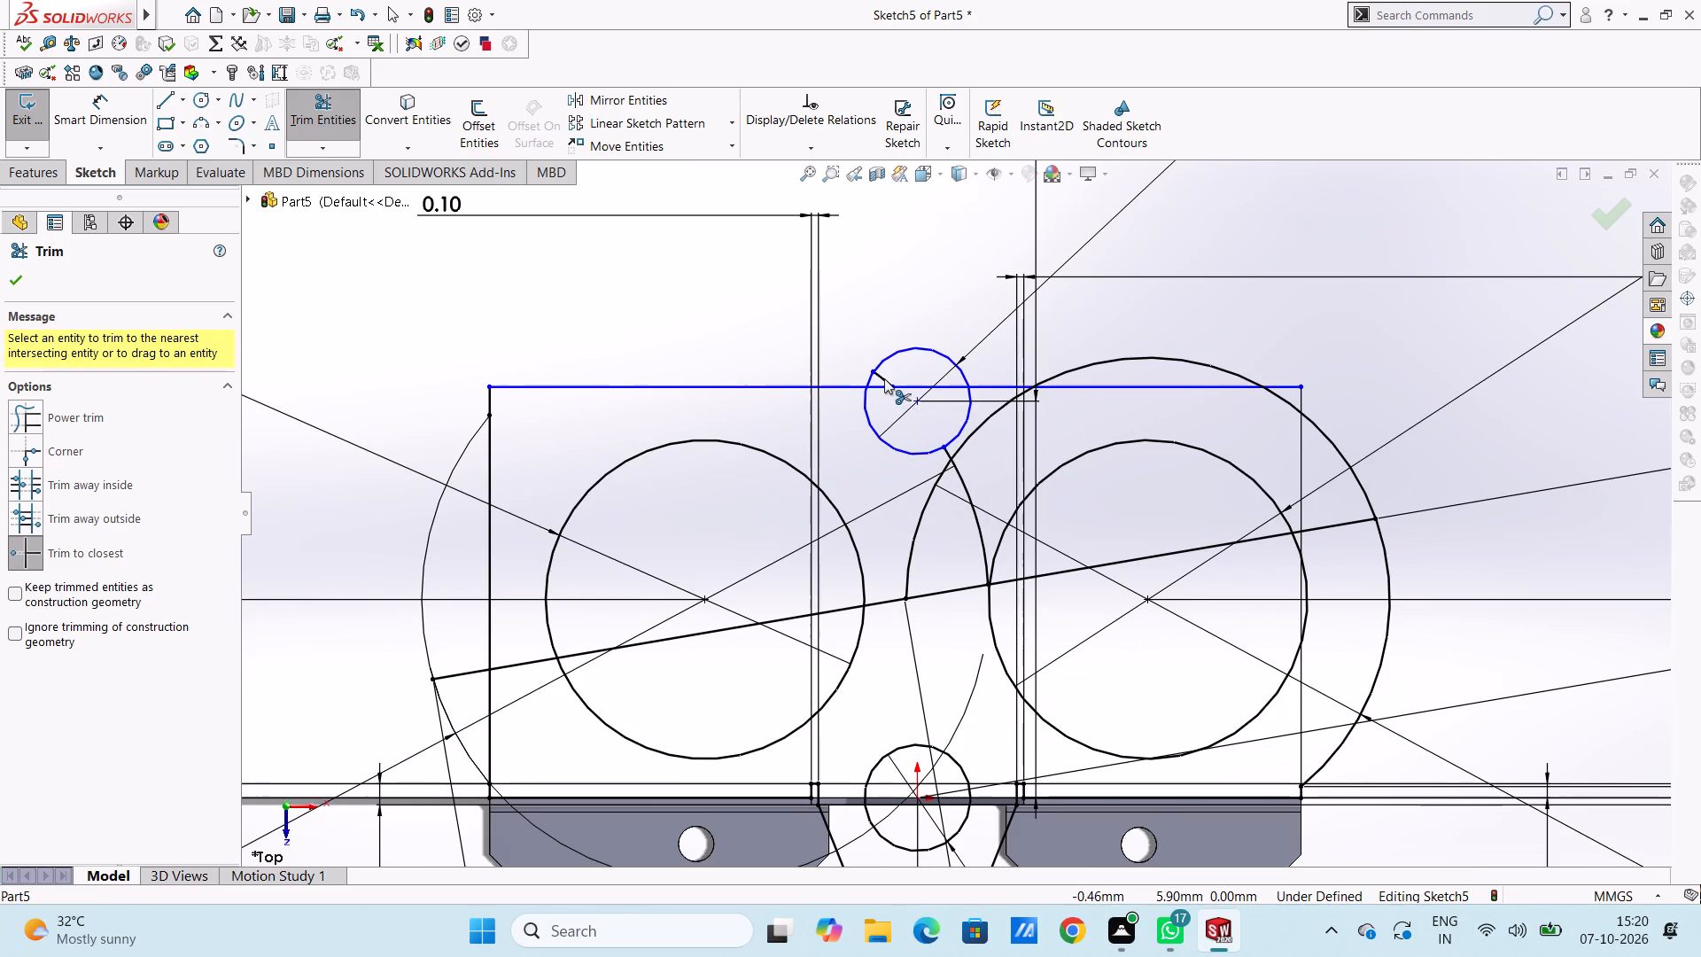
left_click(884, 378)
left_click(970, 488)
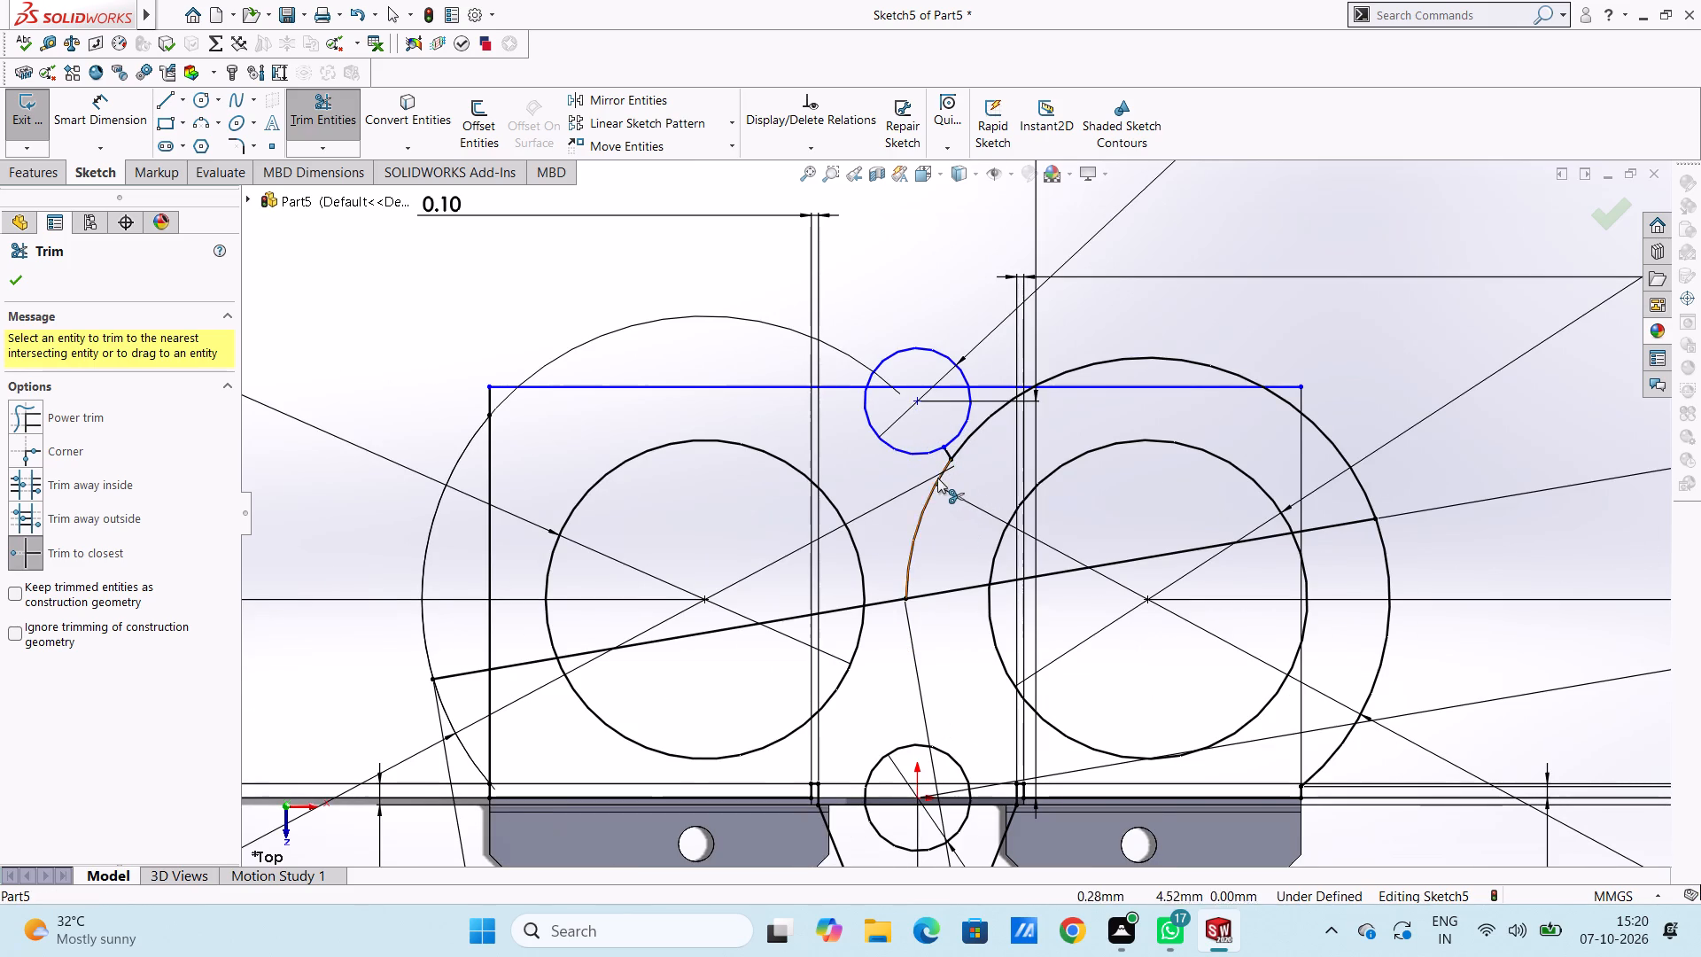
Trim away the right outer arc from its inner end over the top to the new right vertical line.
left_click(937, 478)
left_click(961, 440)
left_click(980, 421)
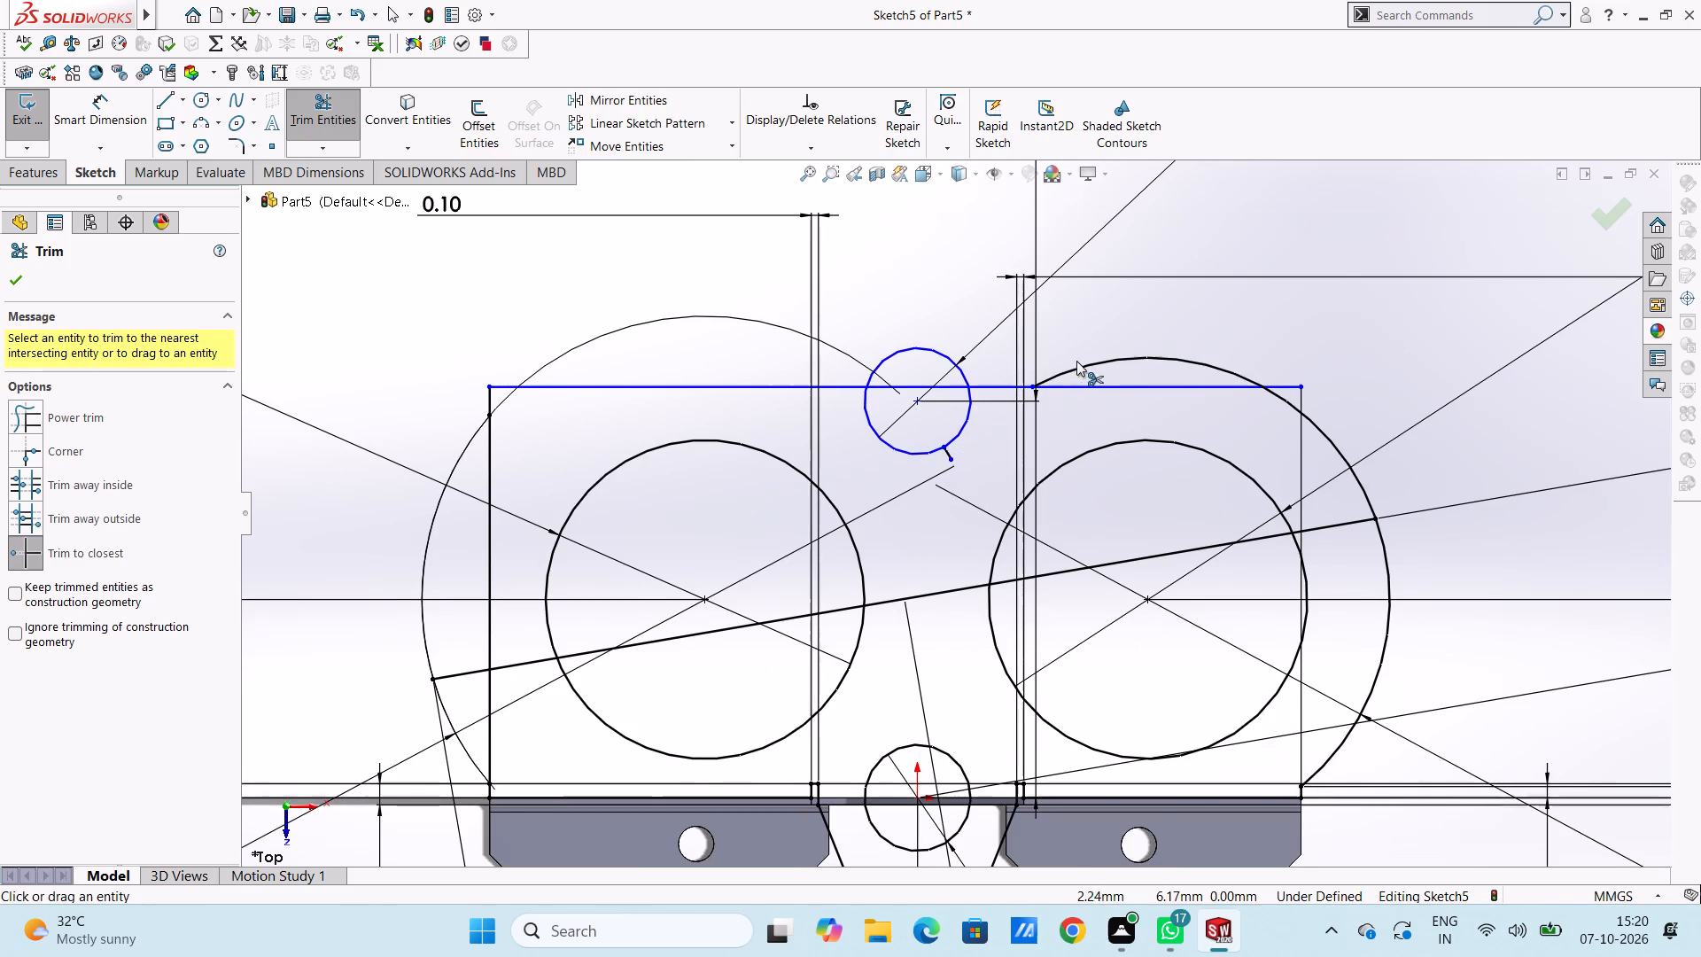
left_click(1081, 365)
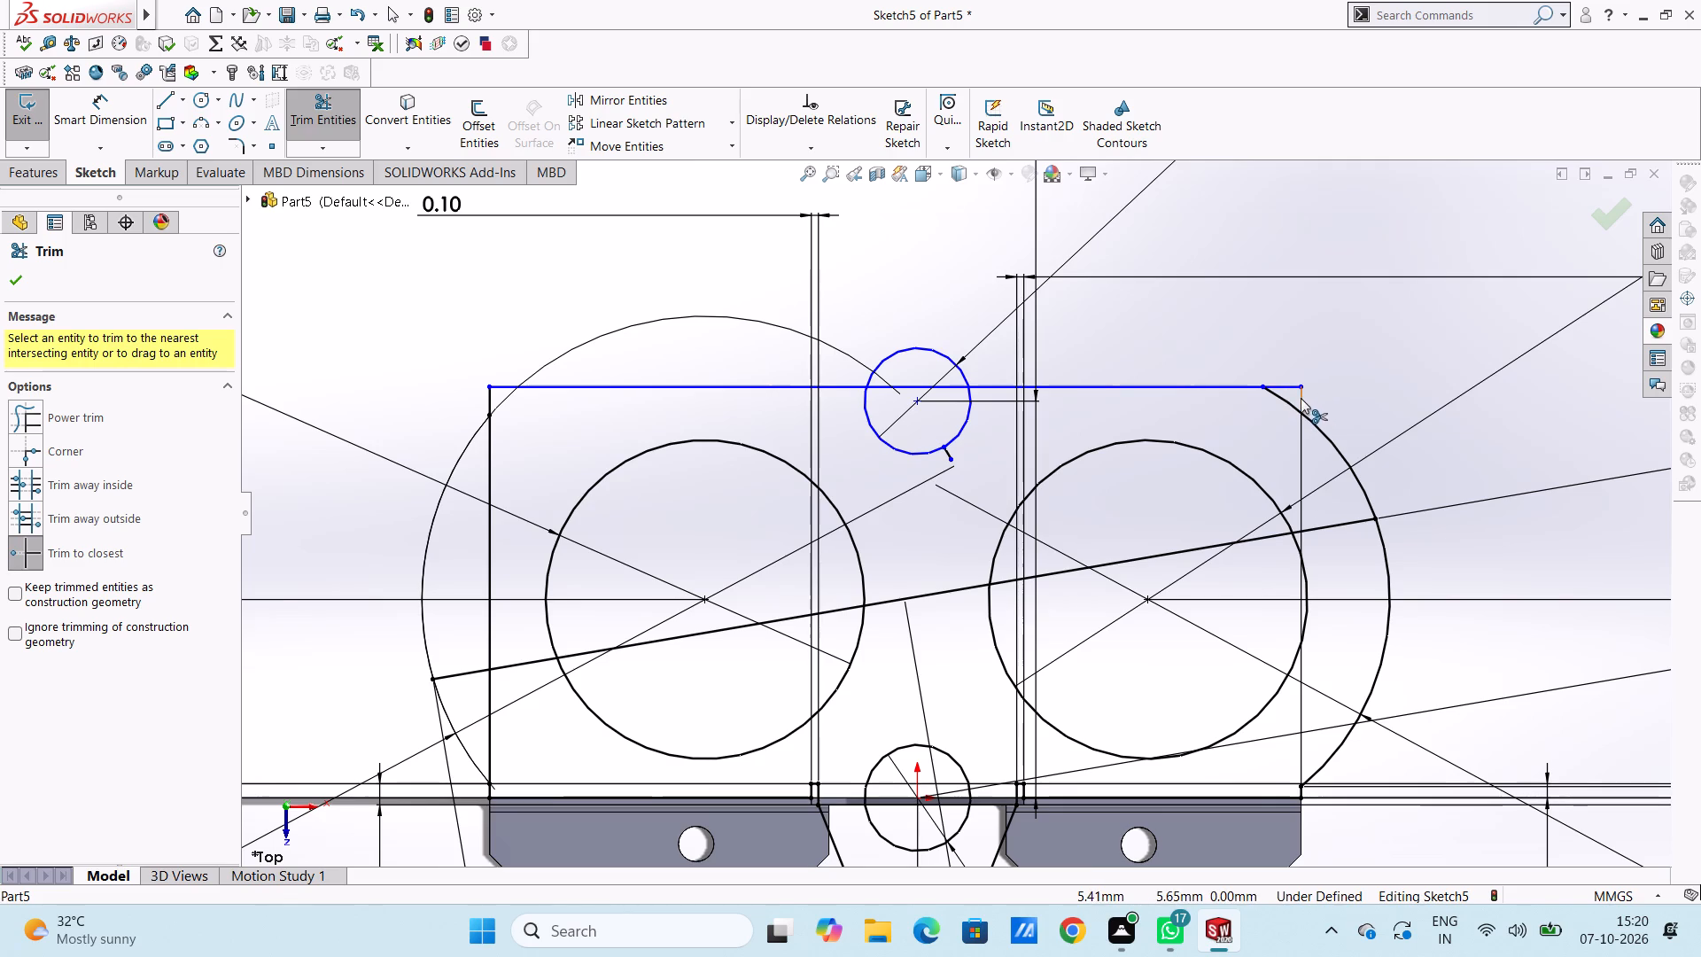
left_click(1283, 400)
Trim away the left vertical frame line below its crossing with the left outer arc, on both sides of the slanted line.
scroll(1259, 425, "up", 4)
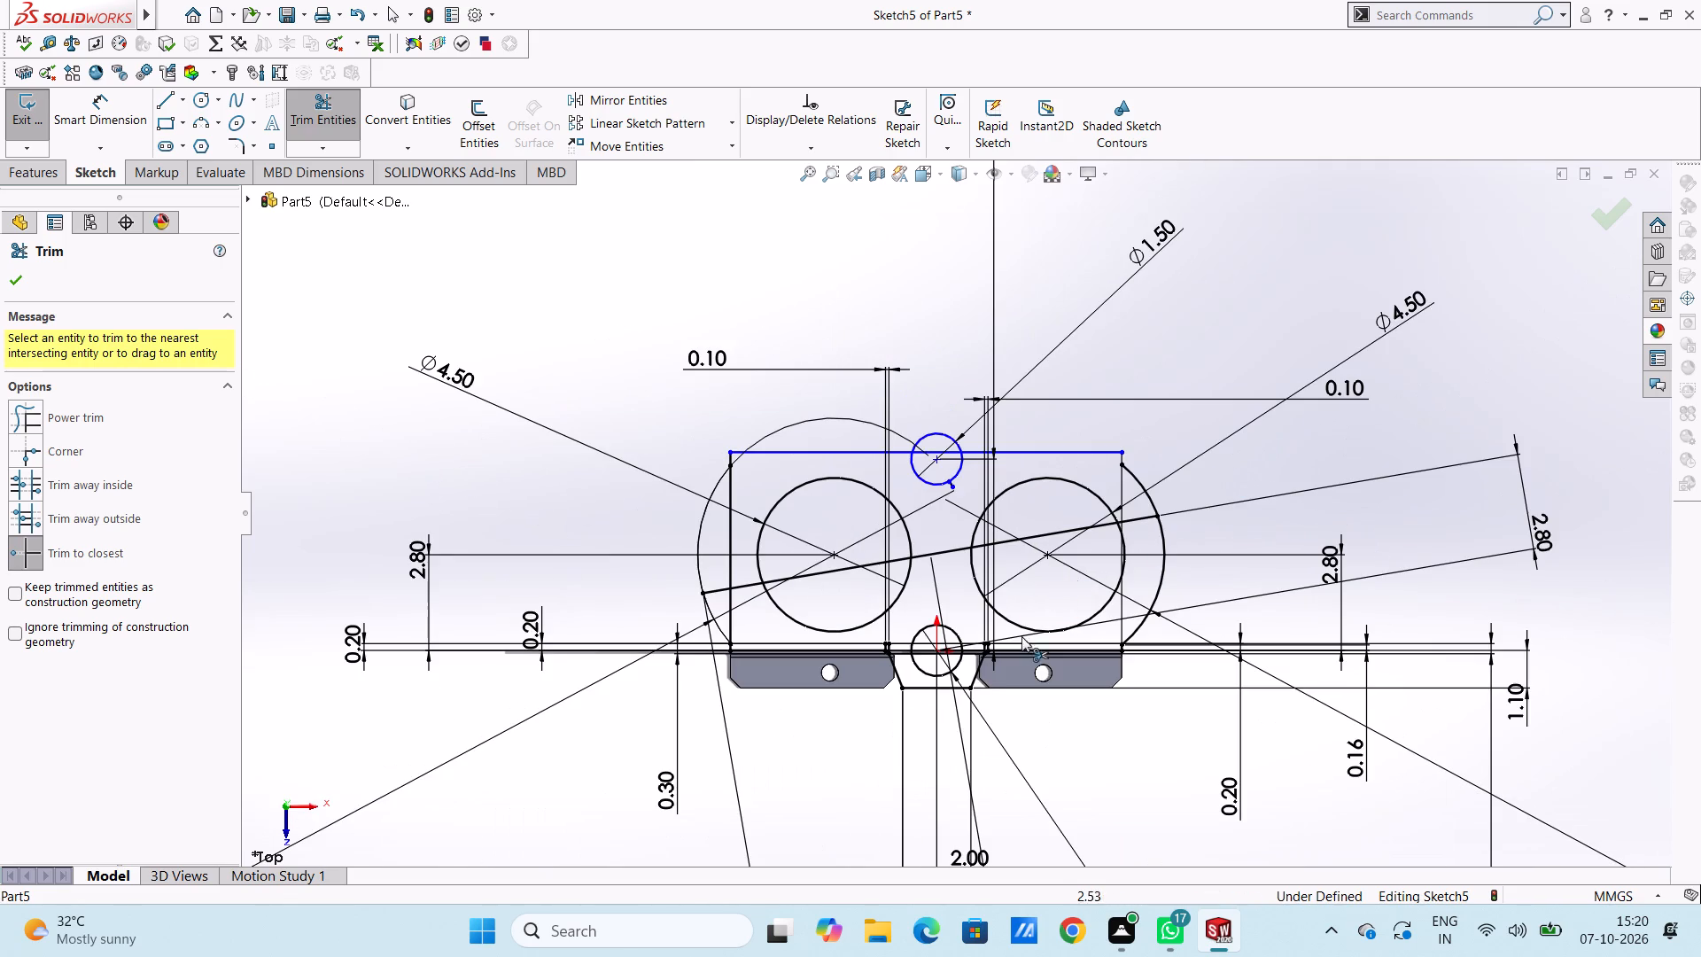
scroll(1021, 640, "down", 3)
scroll(1138, 564, "down", 4)
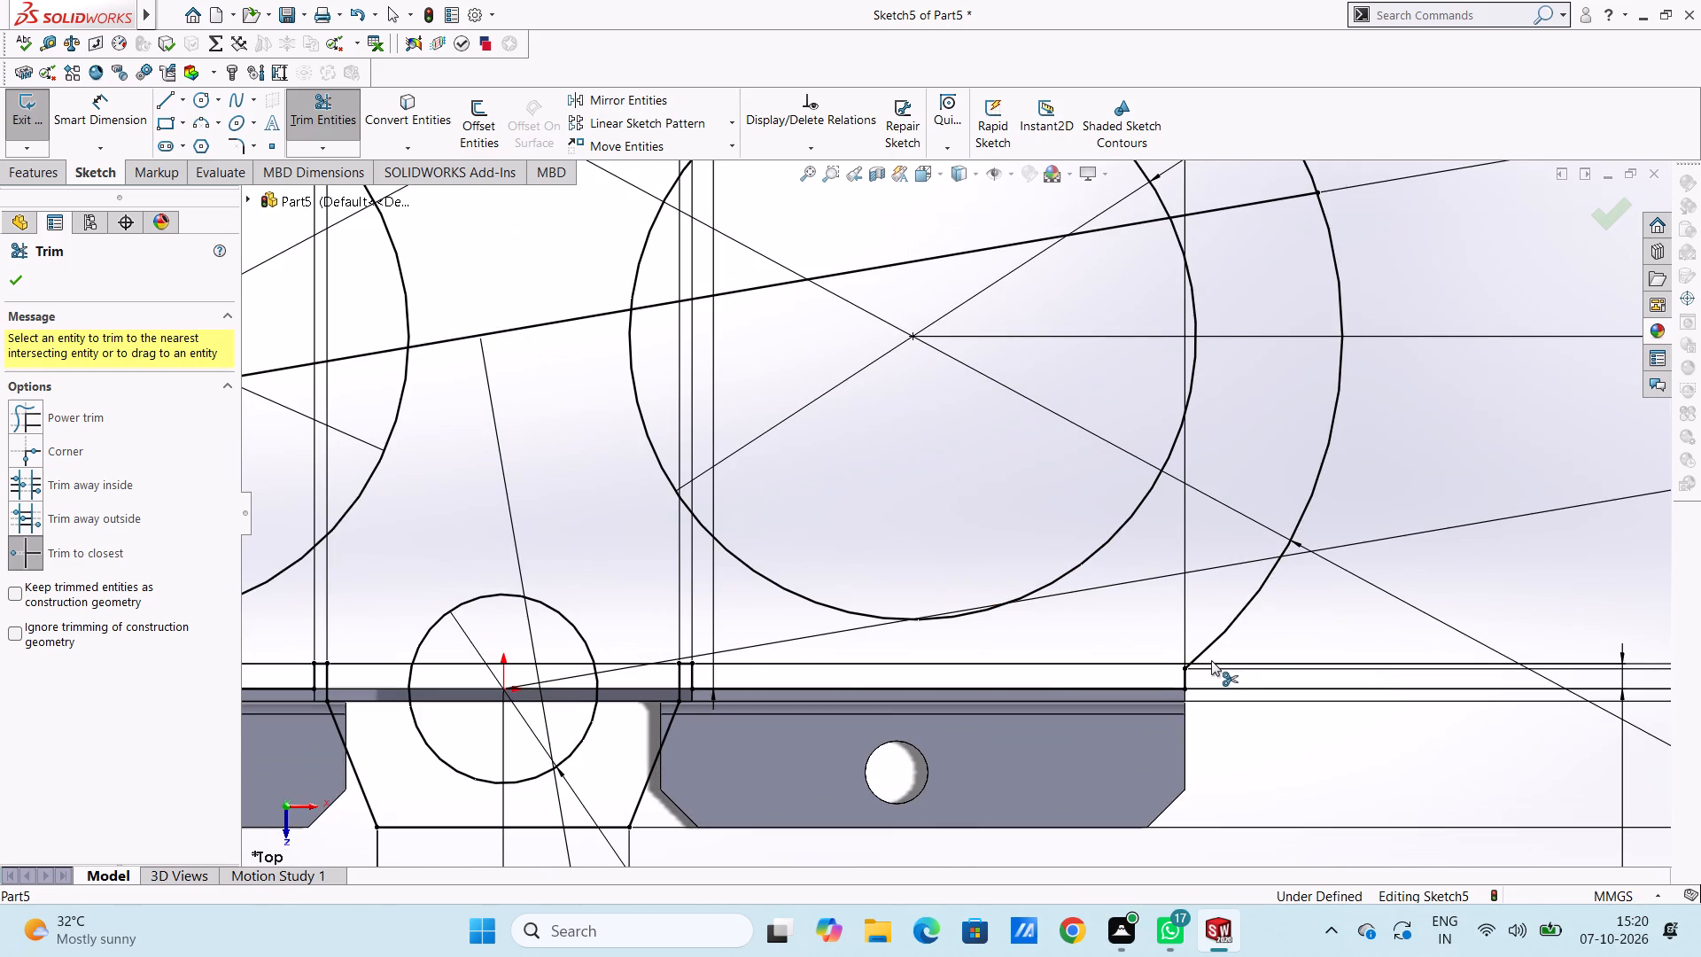
scroll(231, 600, "up", 3)
scroll(391, 622, "up", 4)
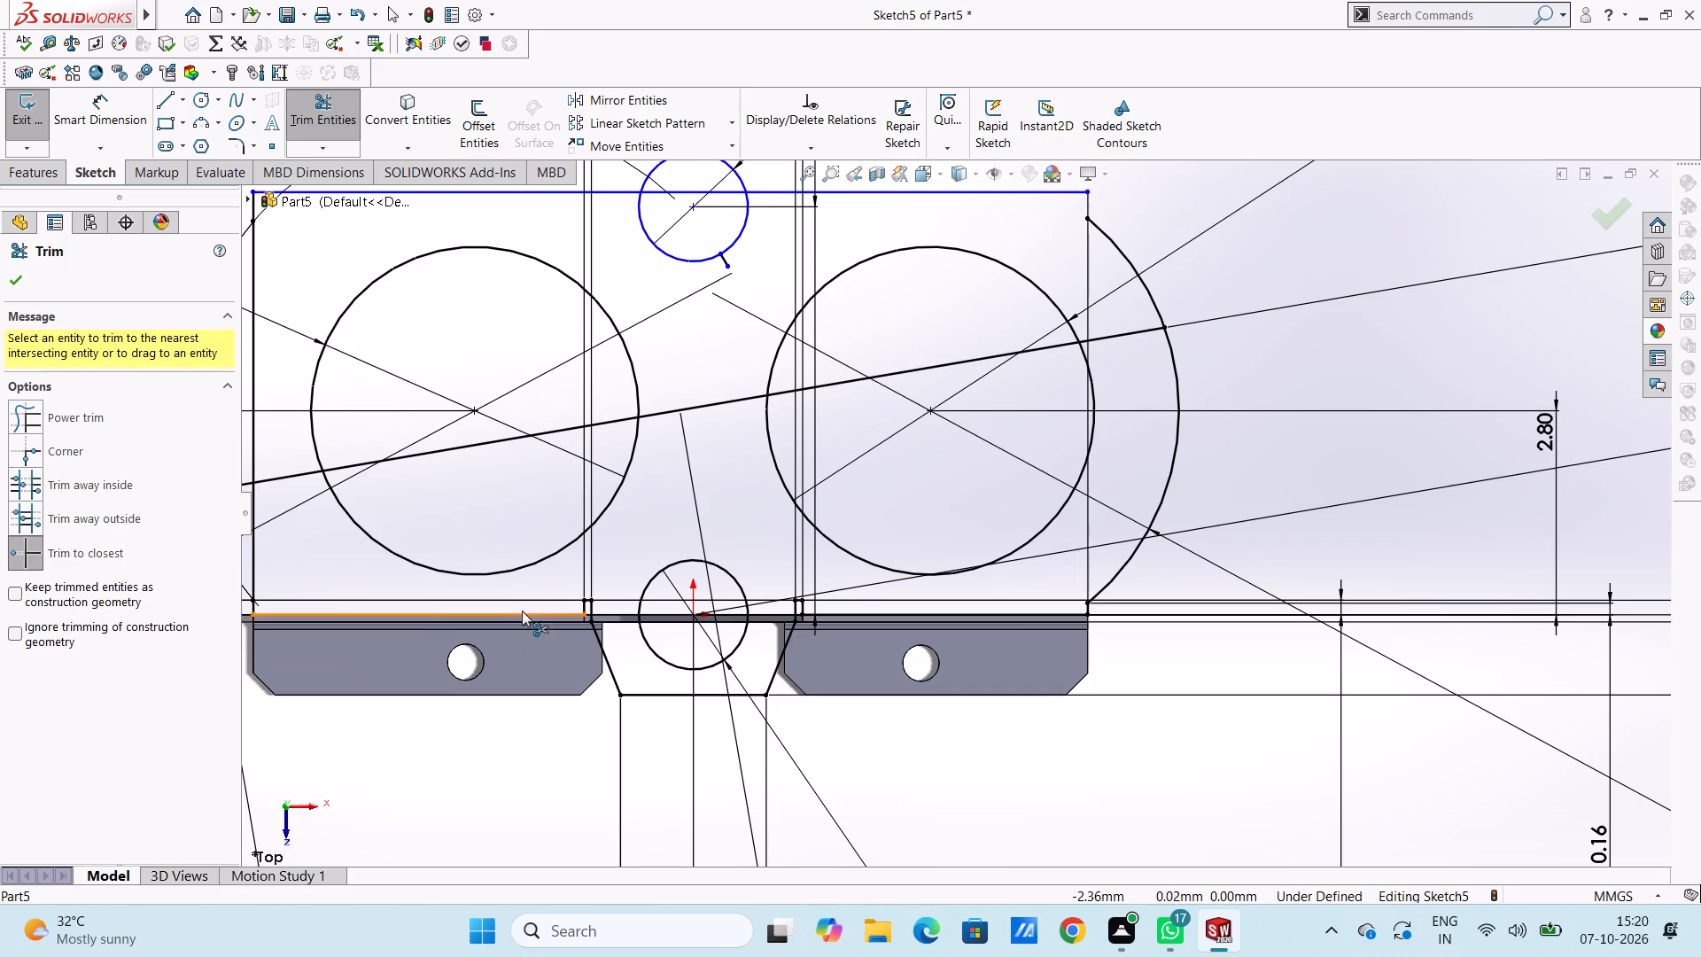
scroll(522, 599, "up", 3)
scroll(589, 361, "down", 3)
scroll(642, 380, "up", 3)
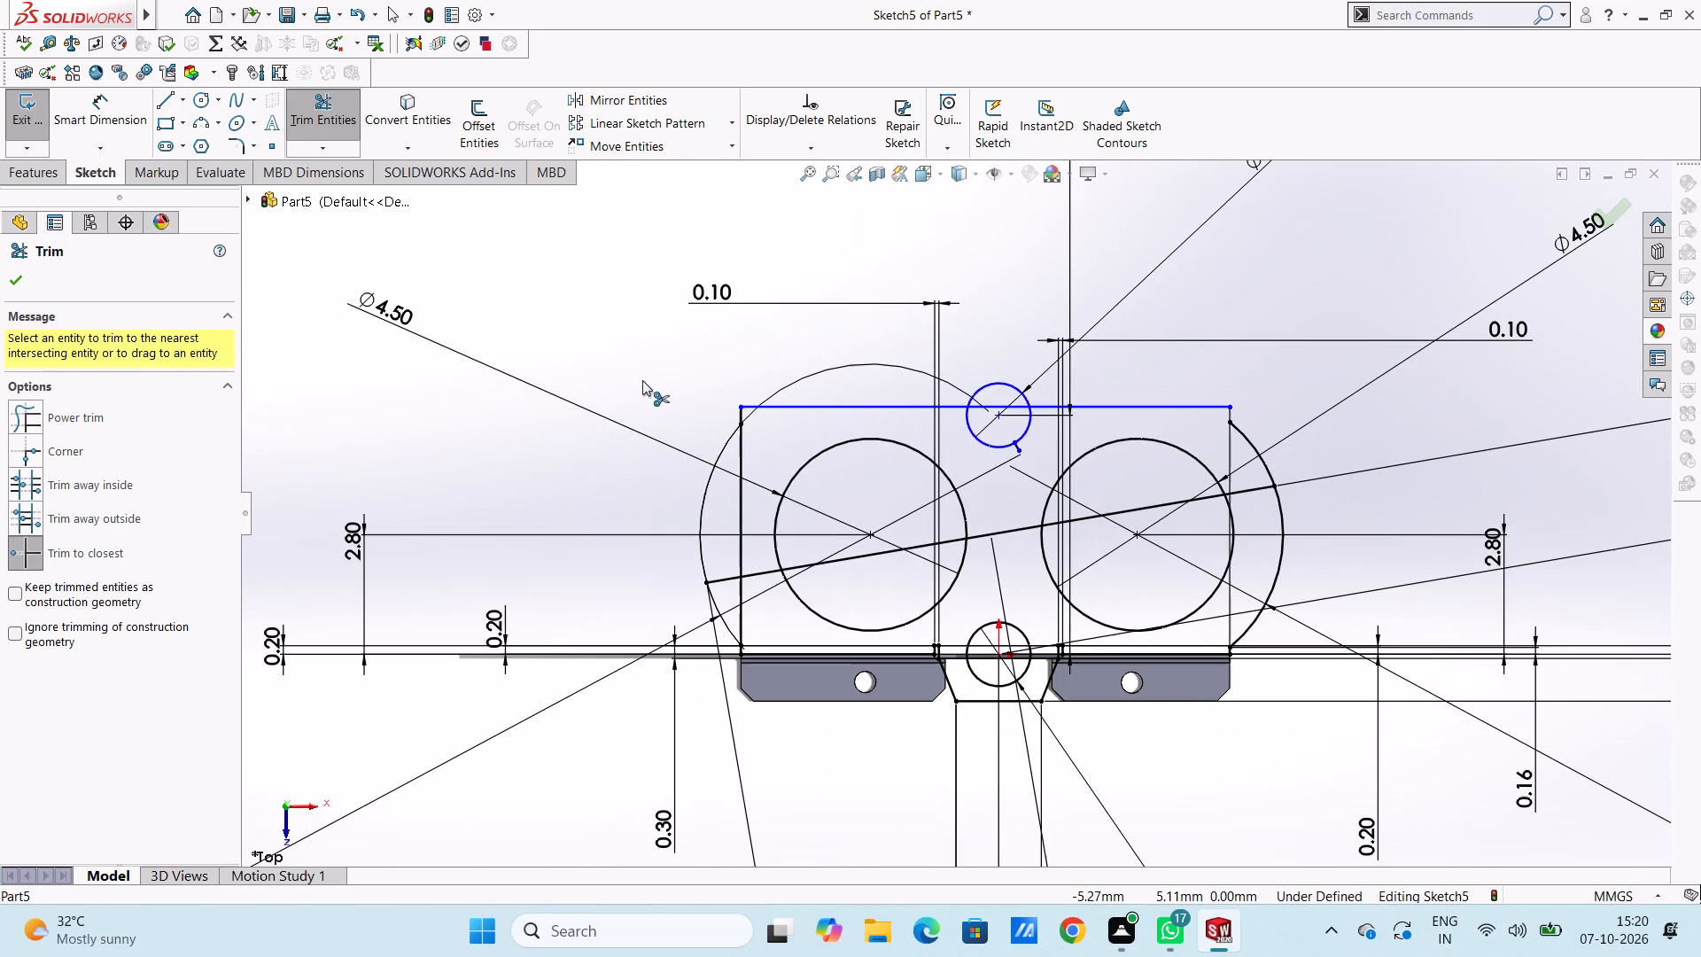
scroll(743, 417, "down", 7)
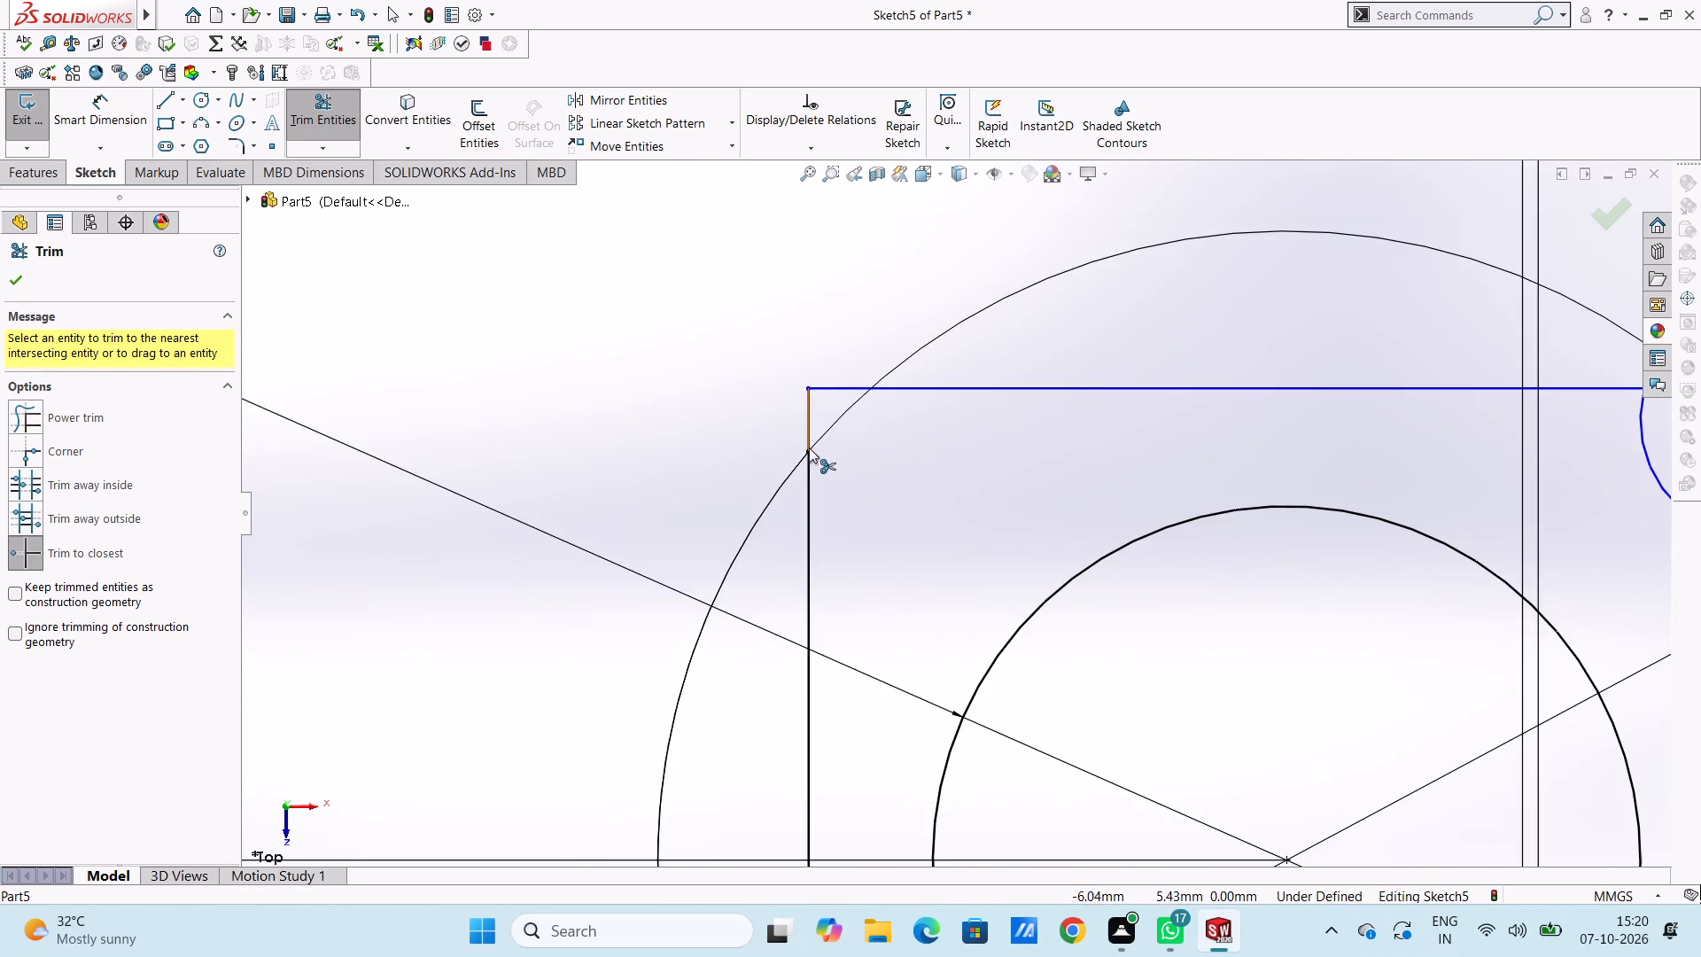
scroll(810, 449, "down", 5)
scroll(930, 505, "down", 4)
scroll(893, 485, "up", 9)
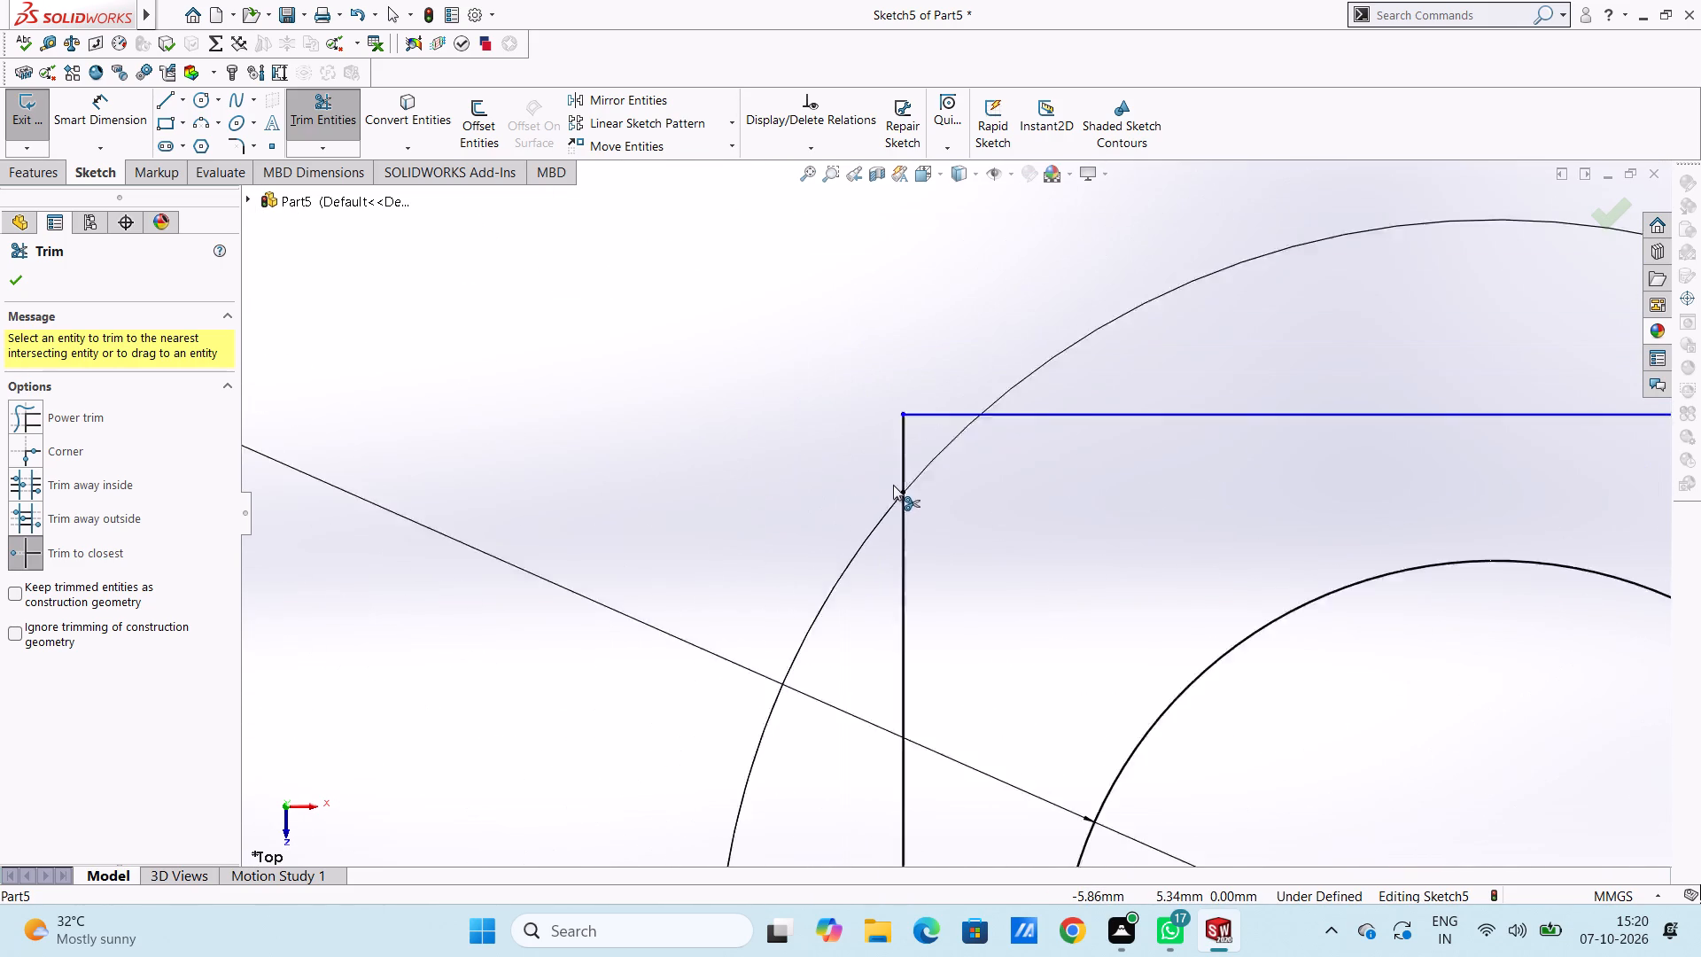
scroll(893, 485, "up", 12)
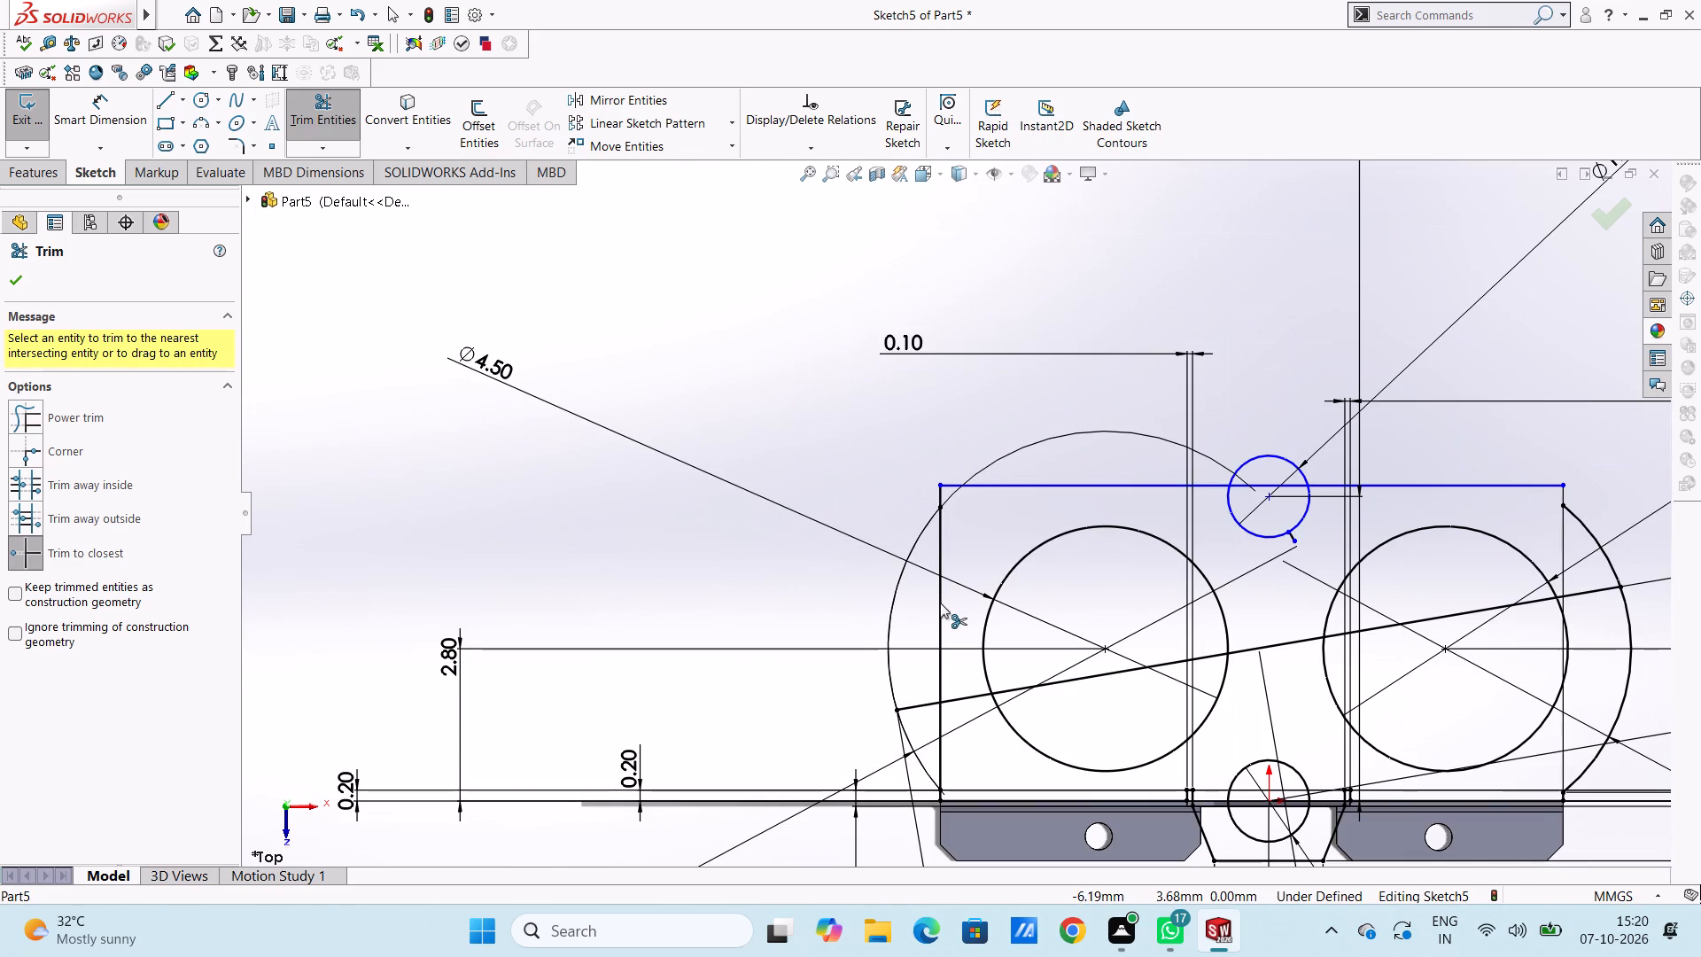
left_click(940, 603)
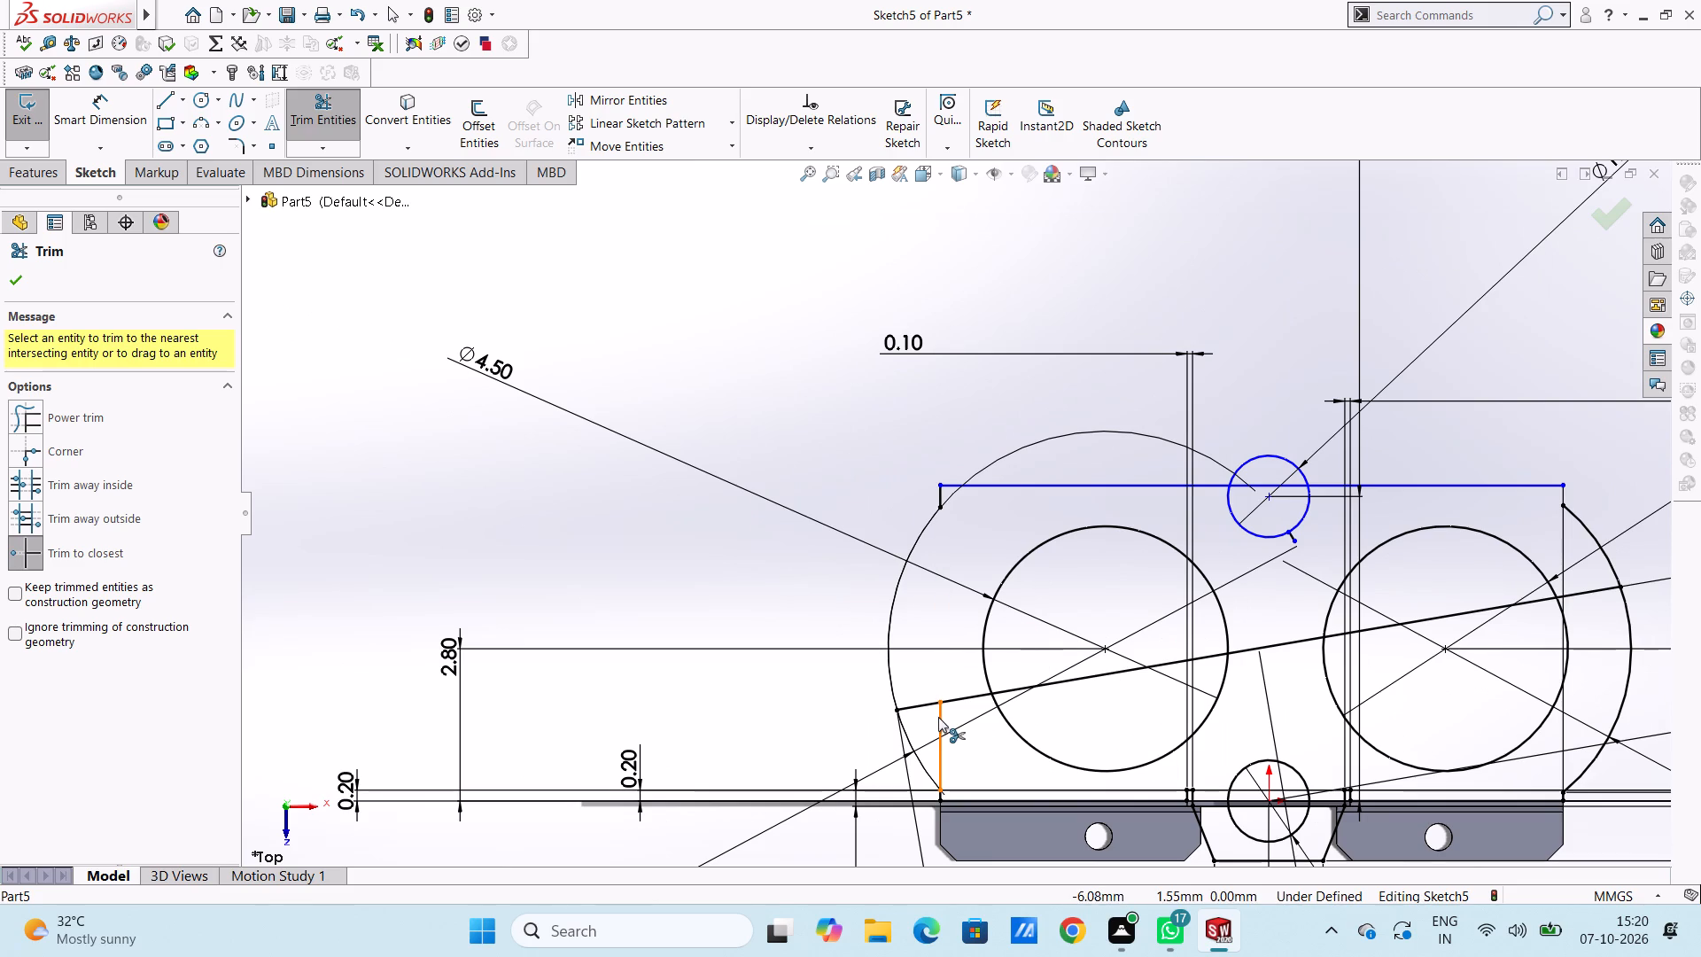
left_click(938, 717)
Trim away all segments of the long slanted line across the two large circles, accepting deletion of its relations and dimensions.
left_click(936, 704)
double_click(936, 704)
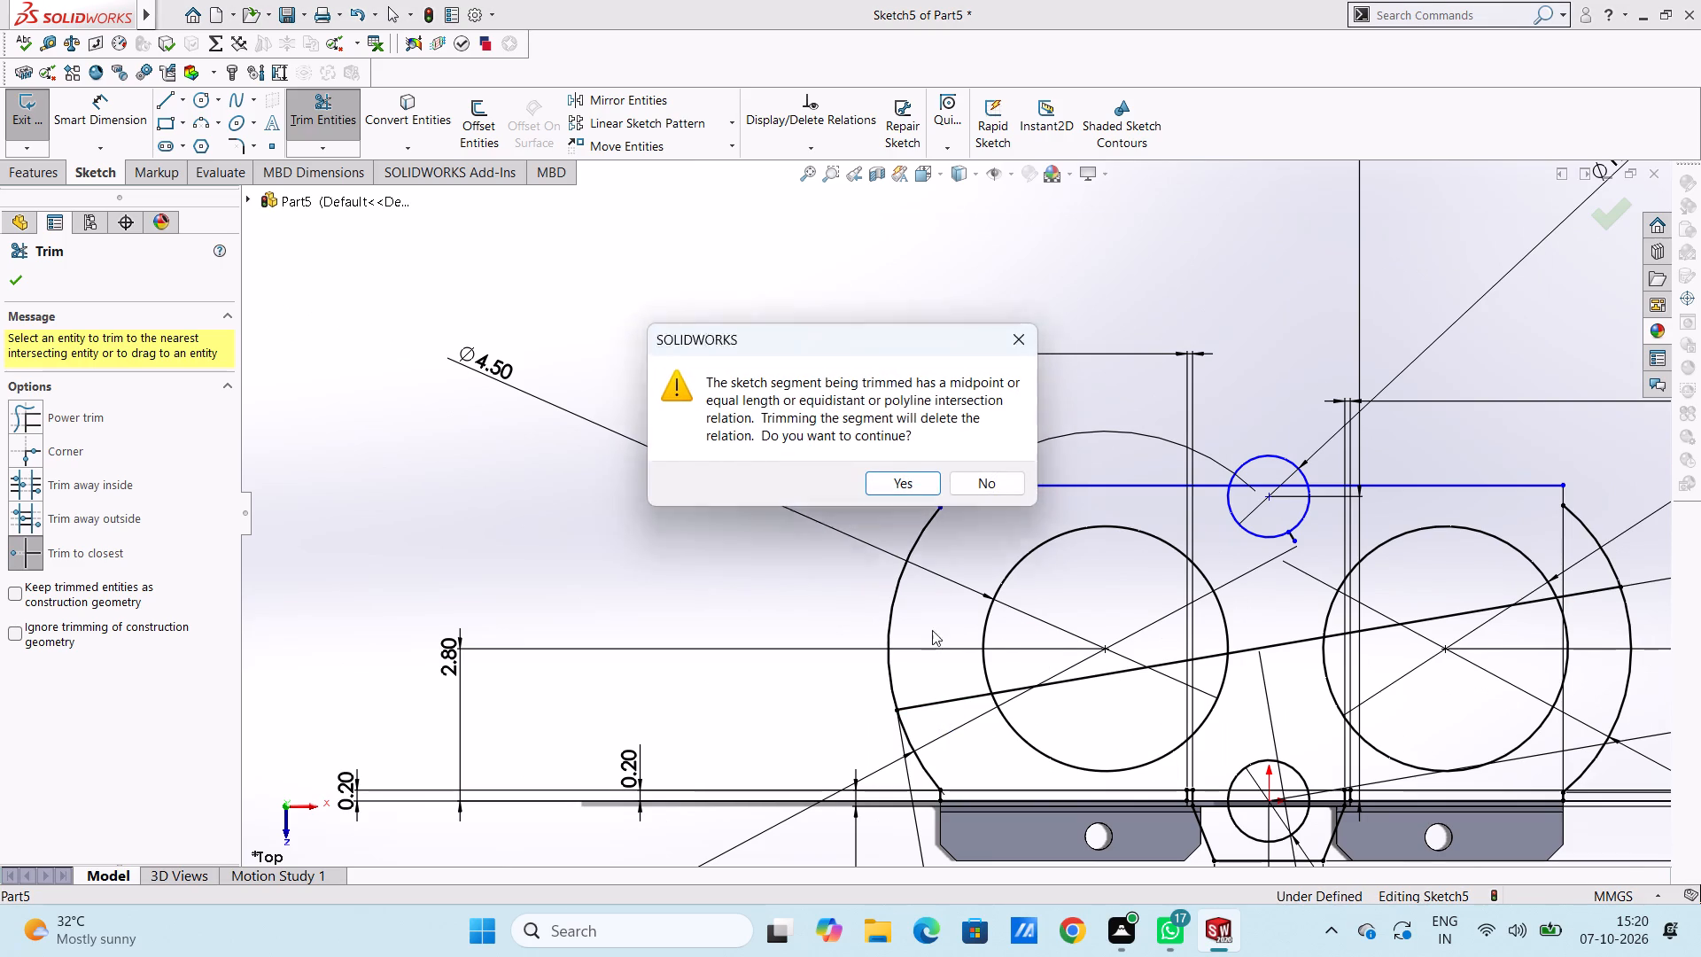
left_click(911, 481)
left_click(909, 474)
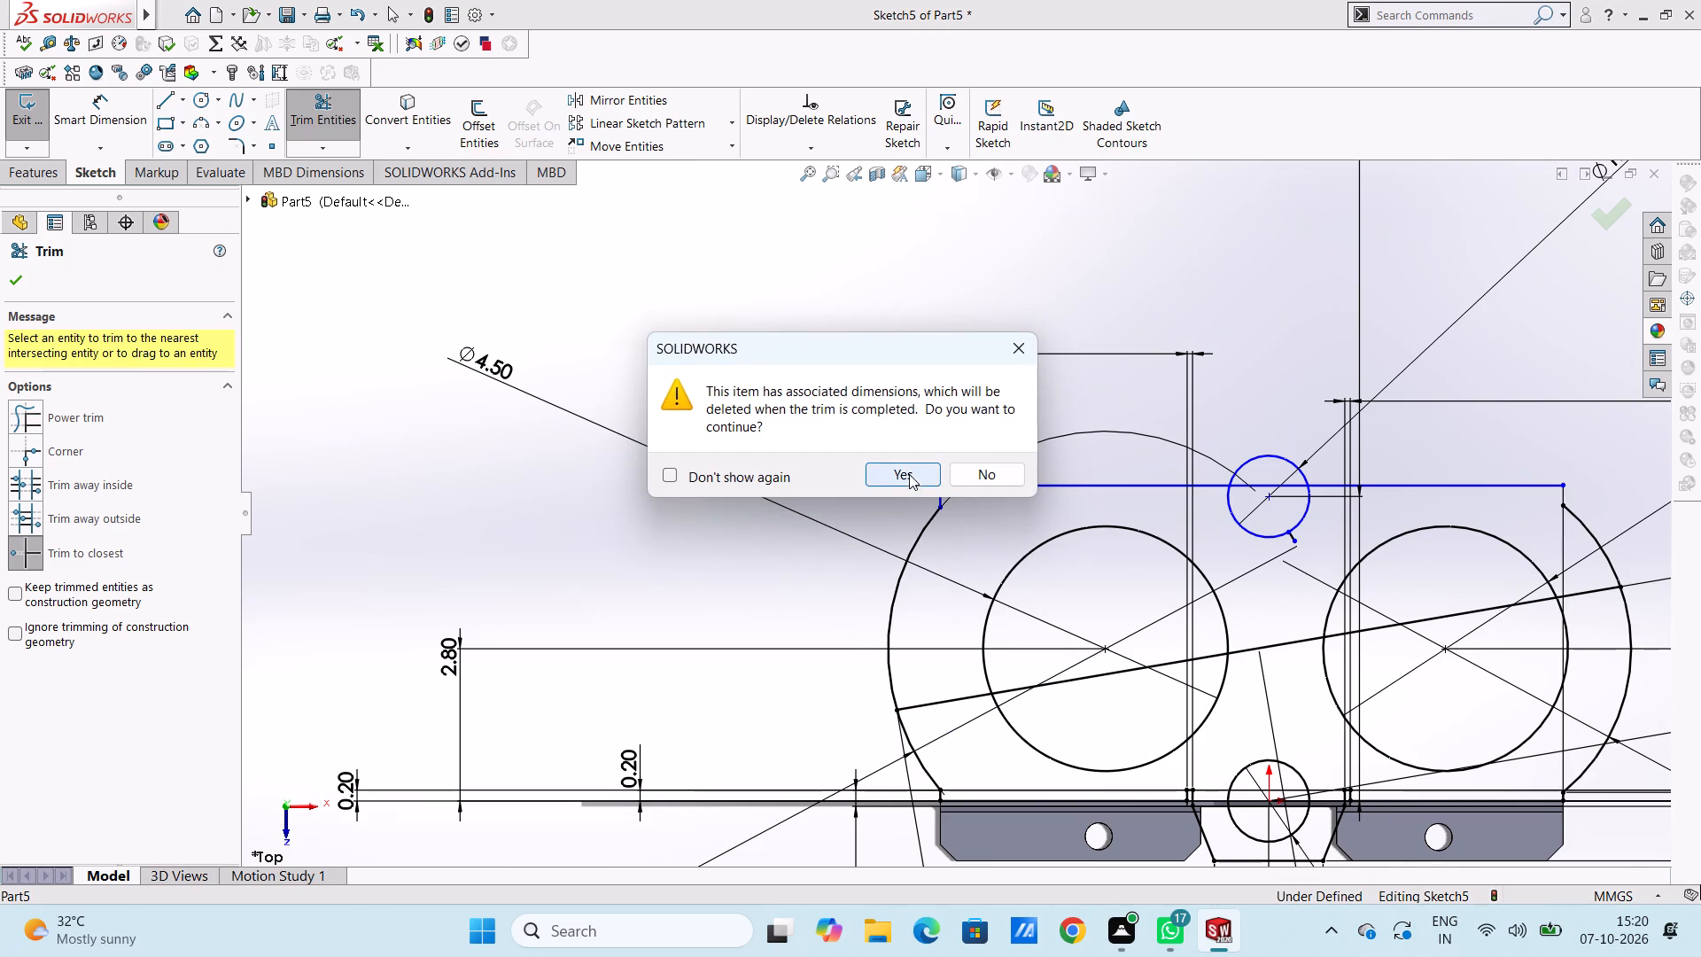
left_click(1033, 690)
left_click(1255, 649)
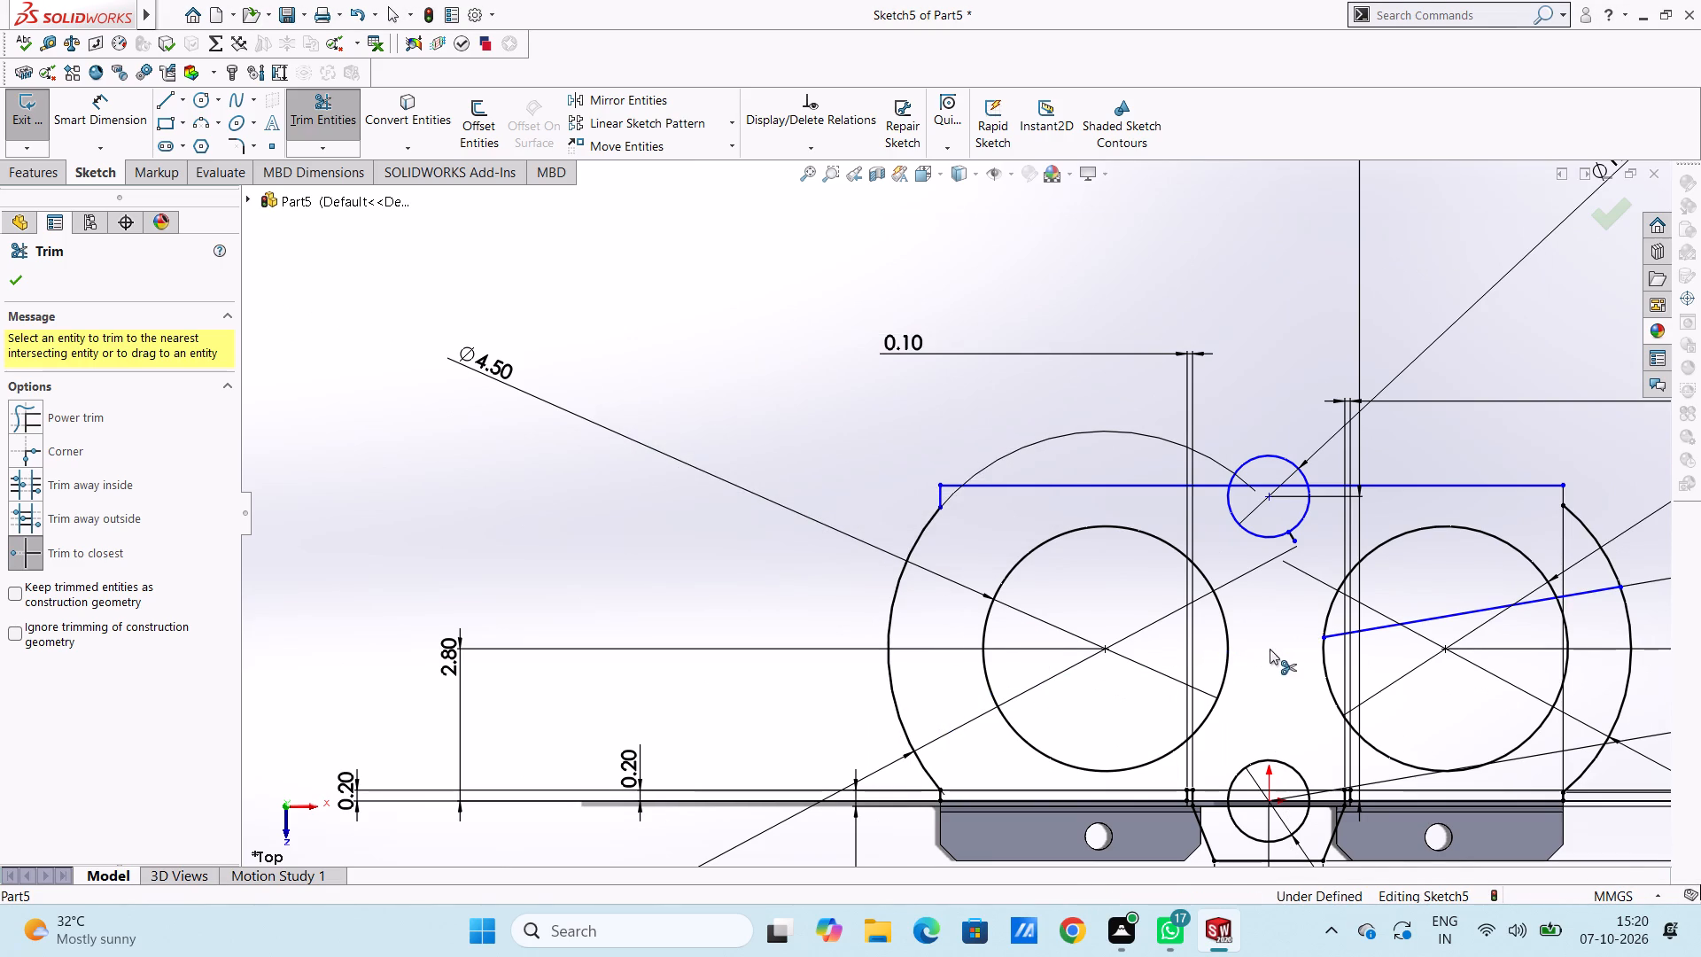
left_click(1391, 626)
left_click(1583, 595)
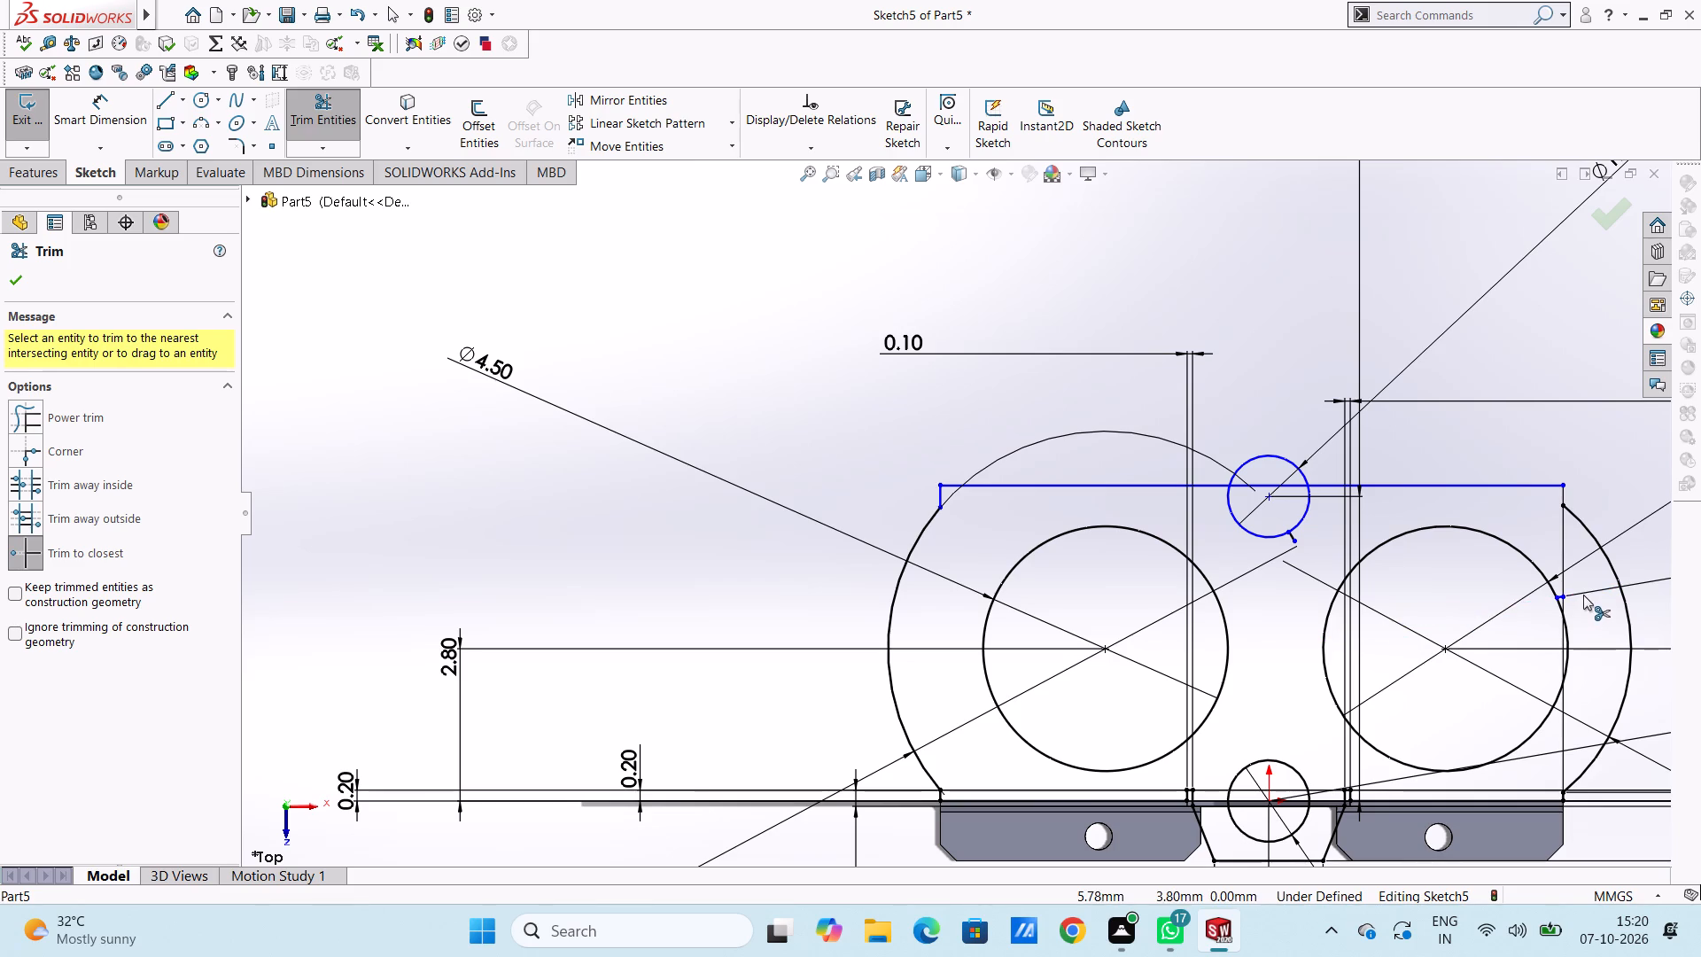
left_click(1558, 596)
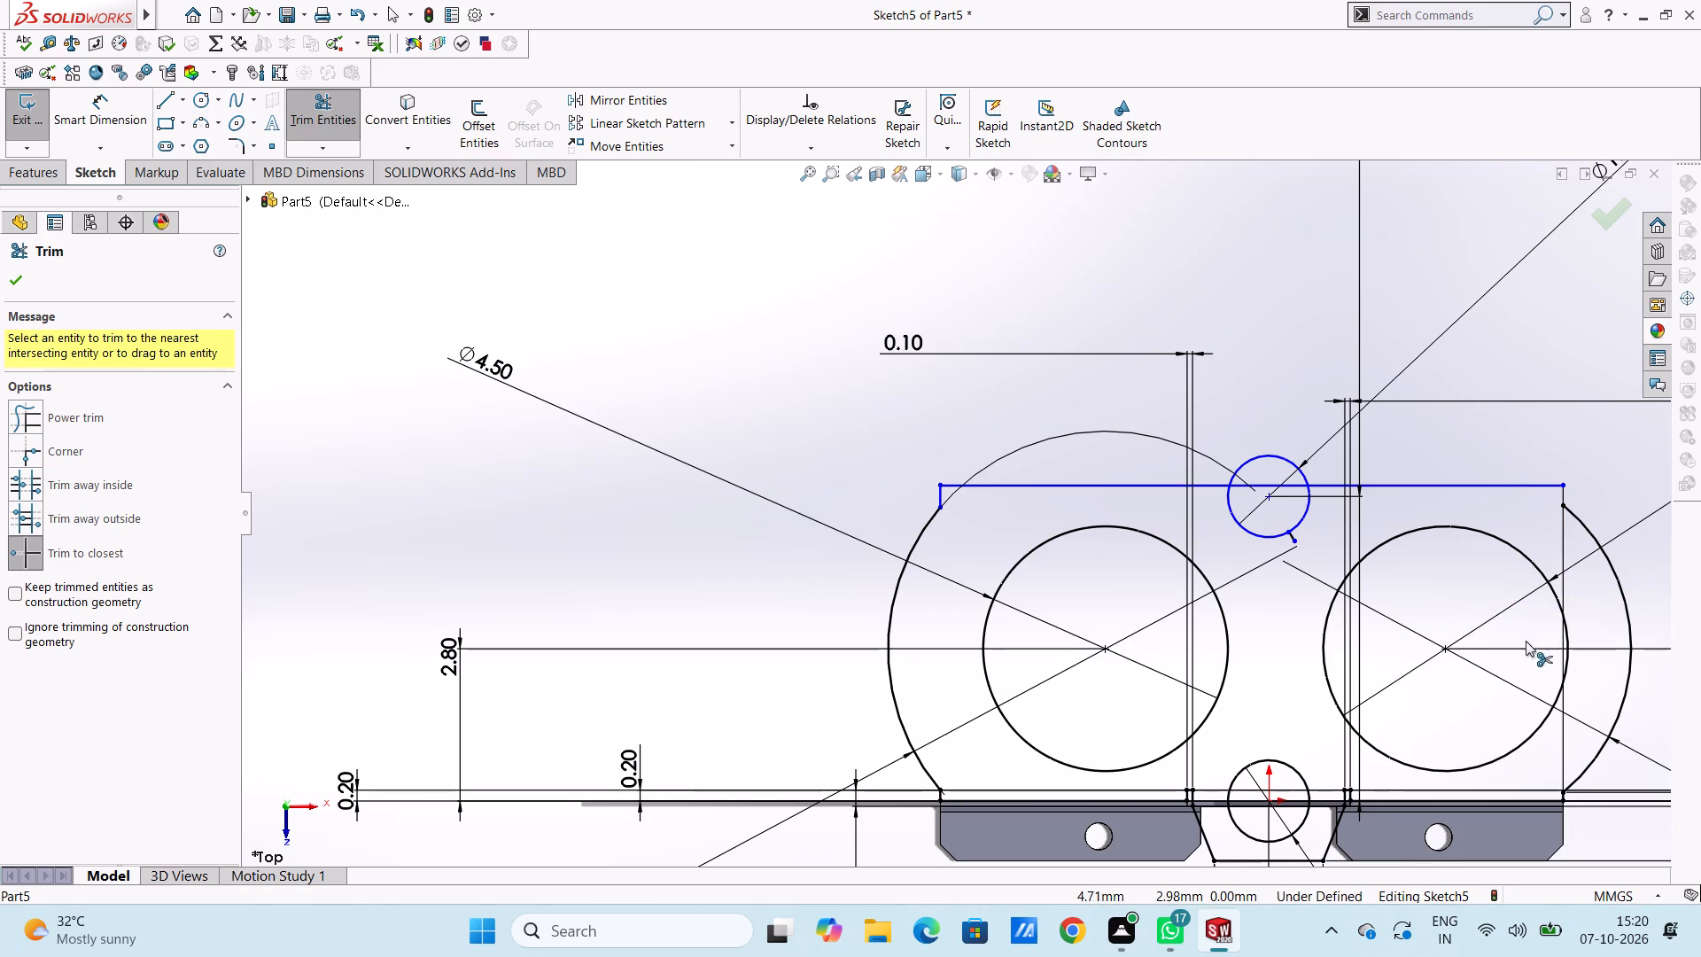
Trim away the right vertical frame line's segments below the upper end of the right outer arc, including across the large circle.
left_click(1568, 751)
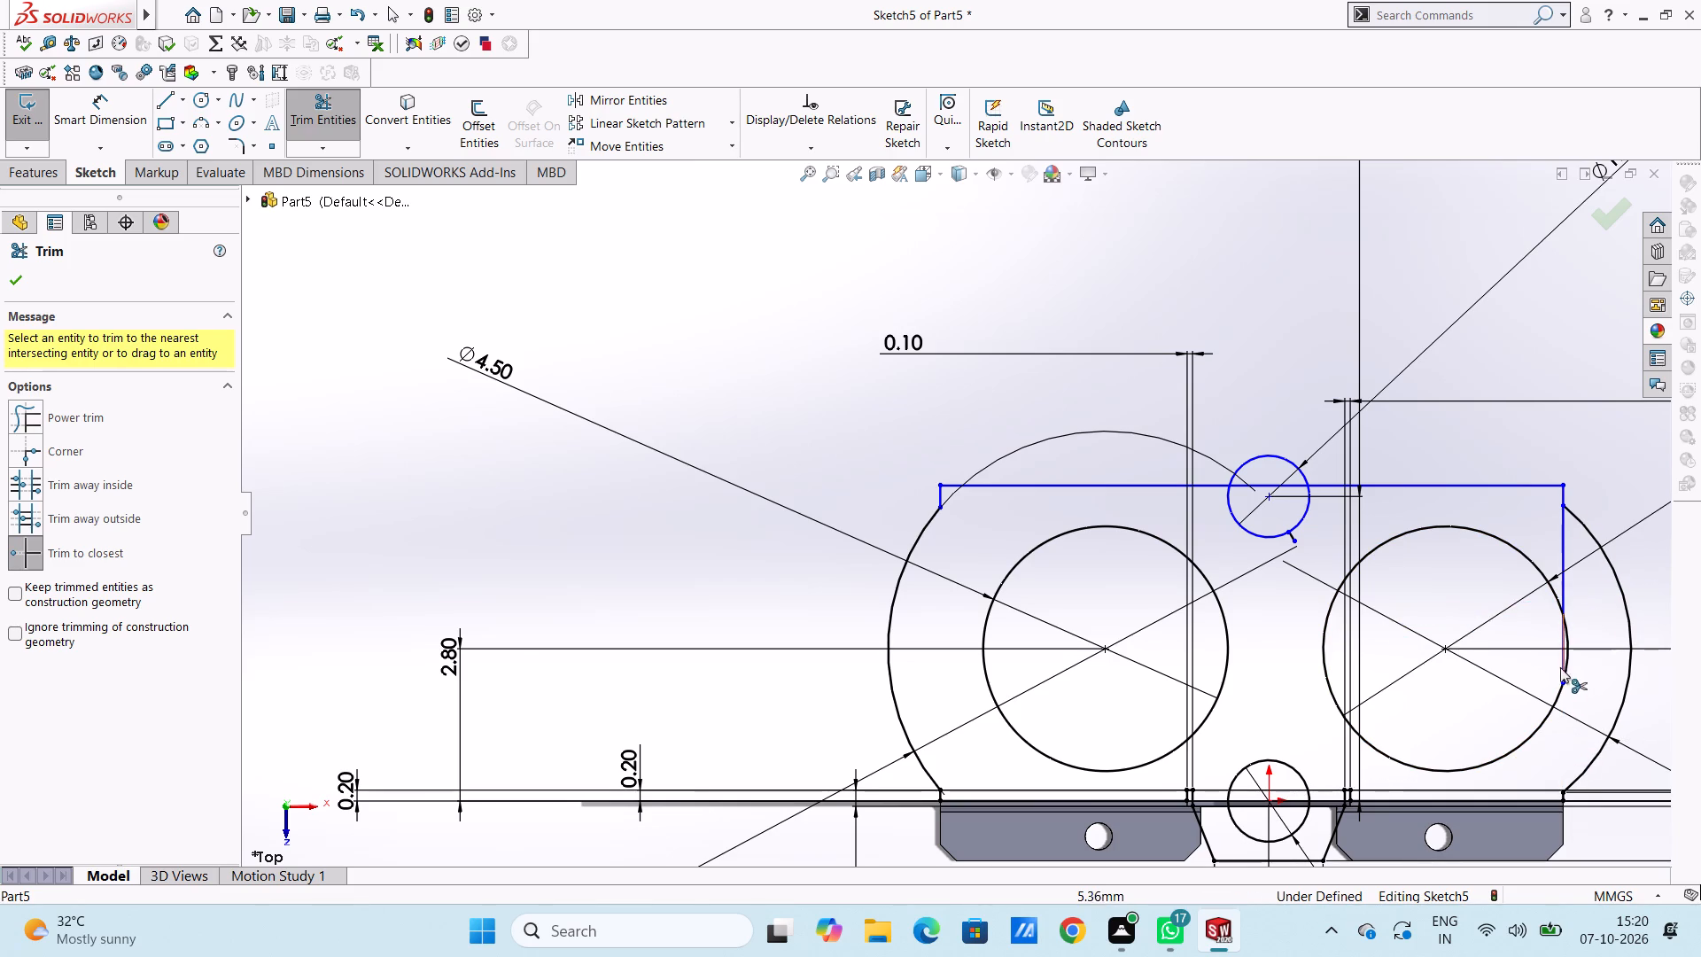
left_click(1563, 659)
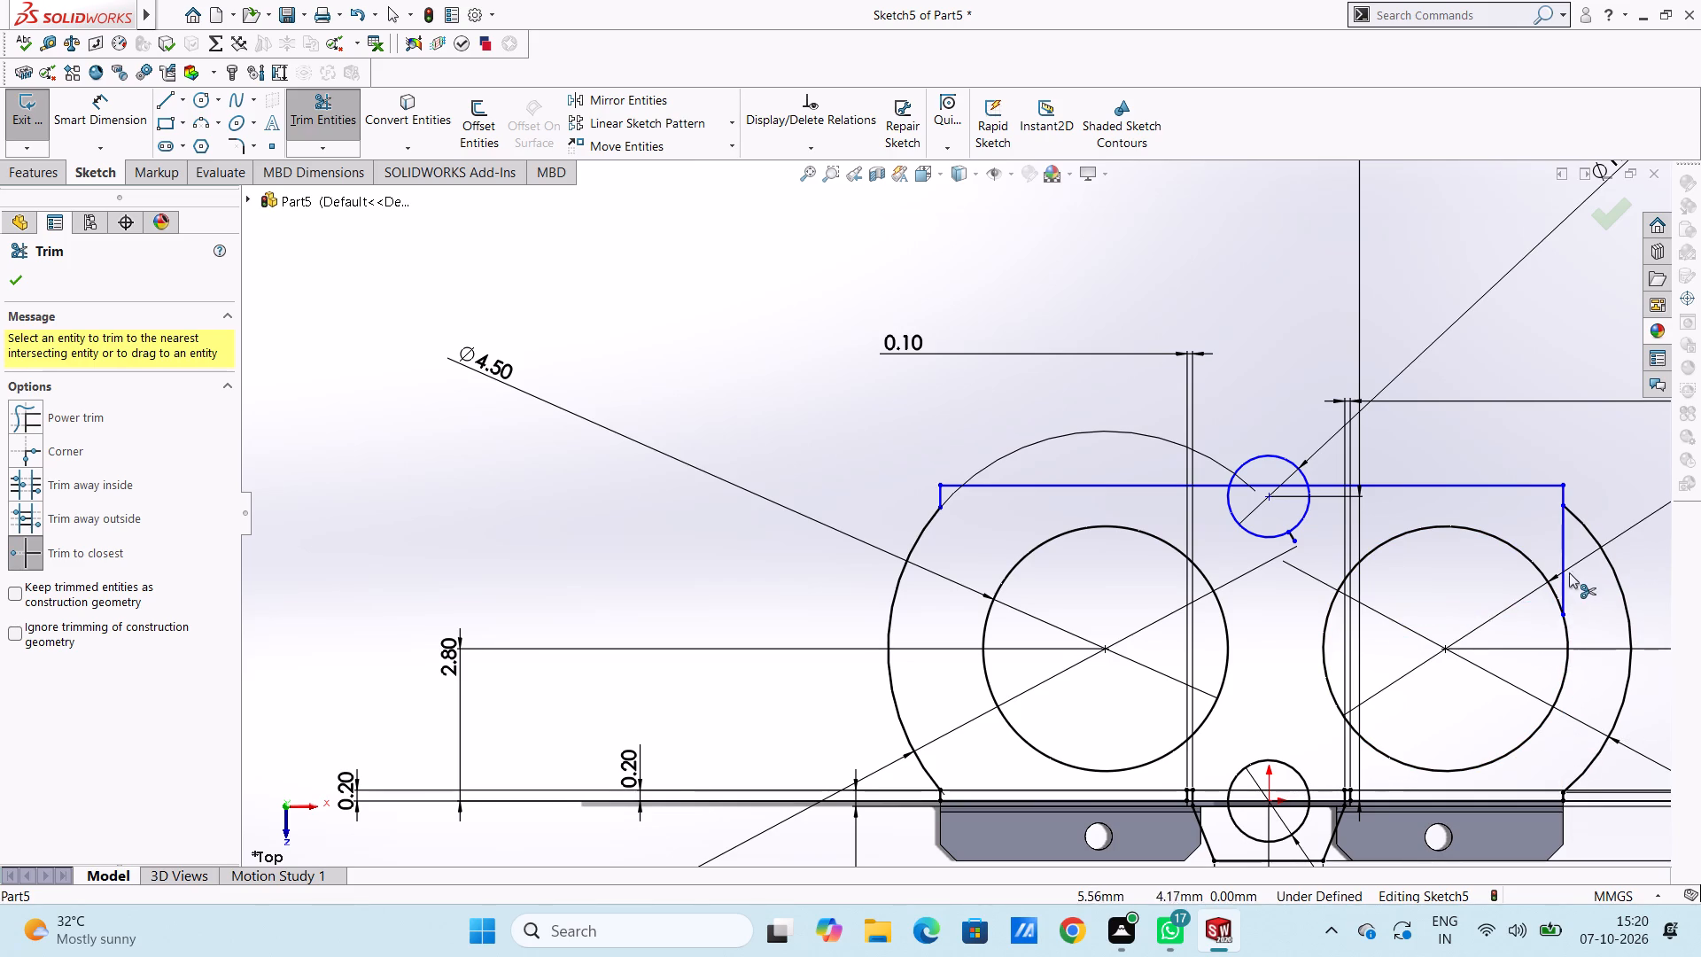
left_click(1562, 564)
scroll(1278, 590, "up", 4)
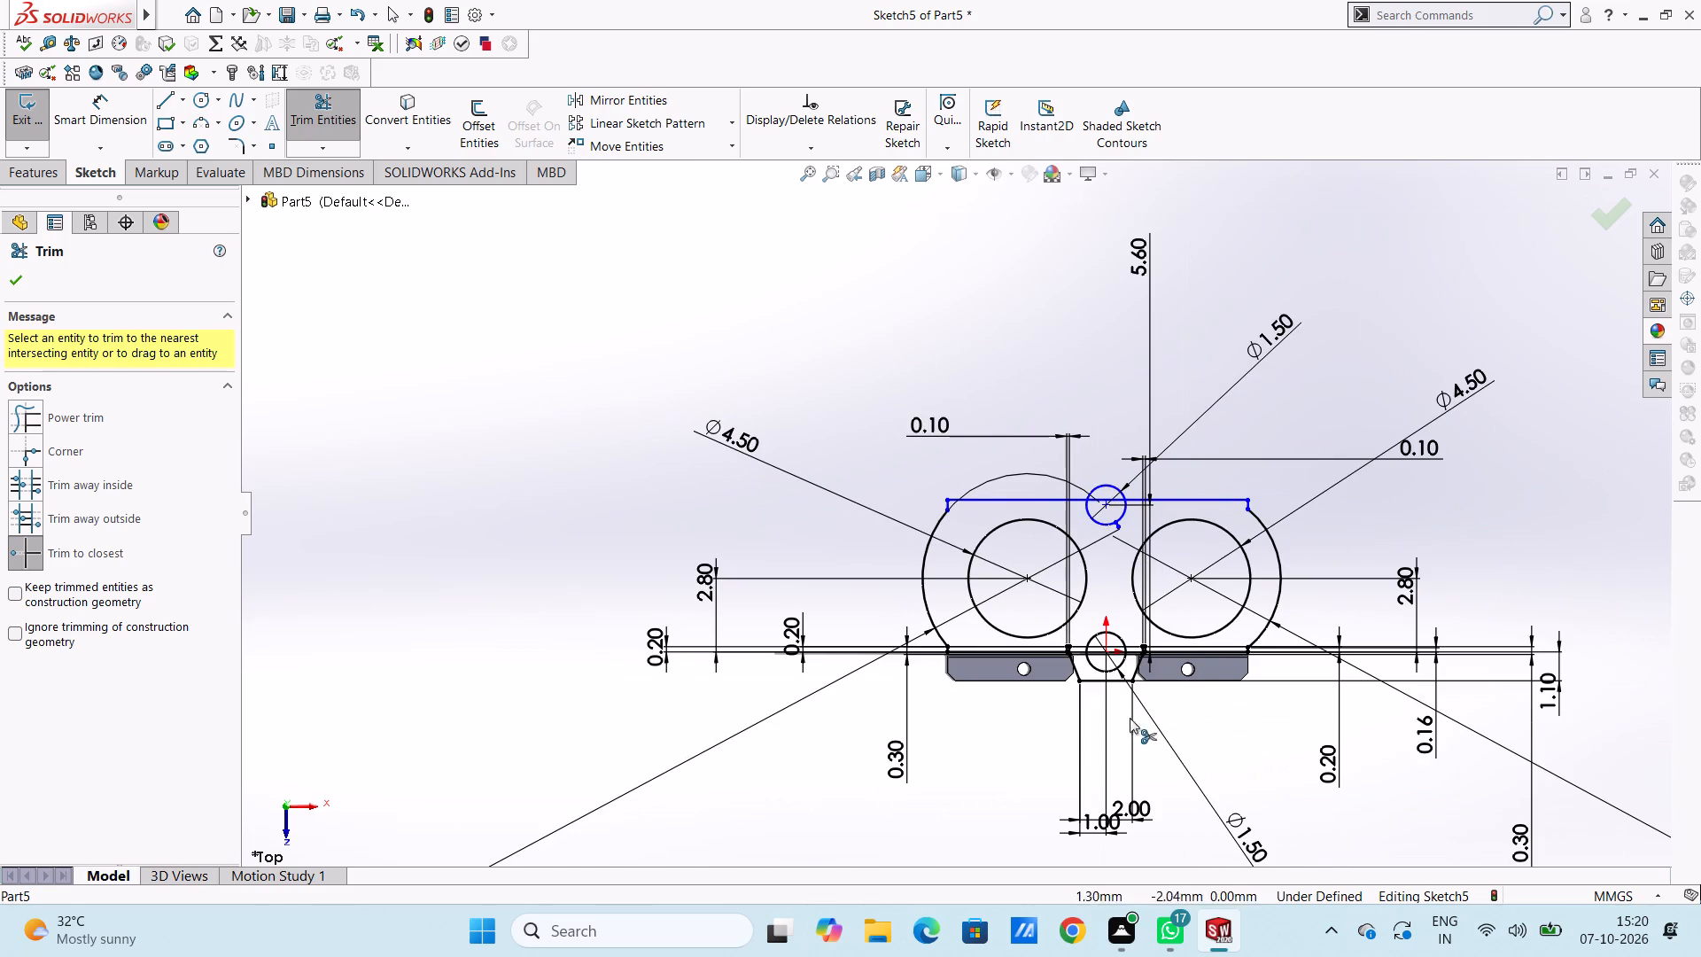
middle_click(1006, 770)
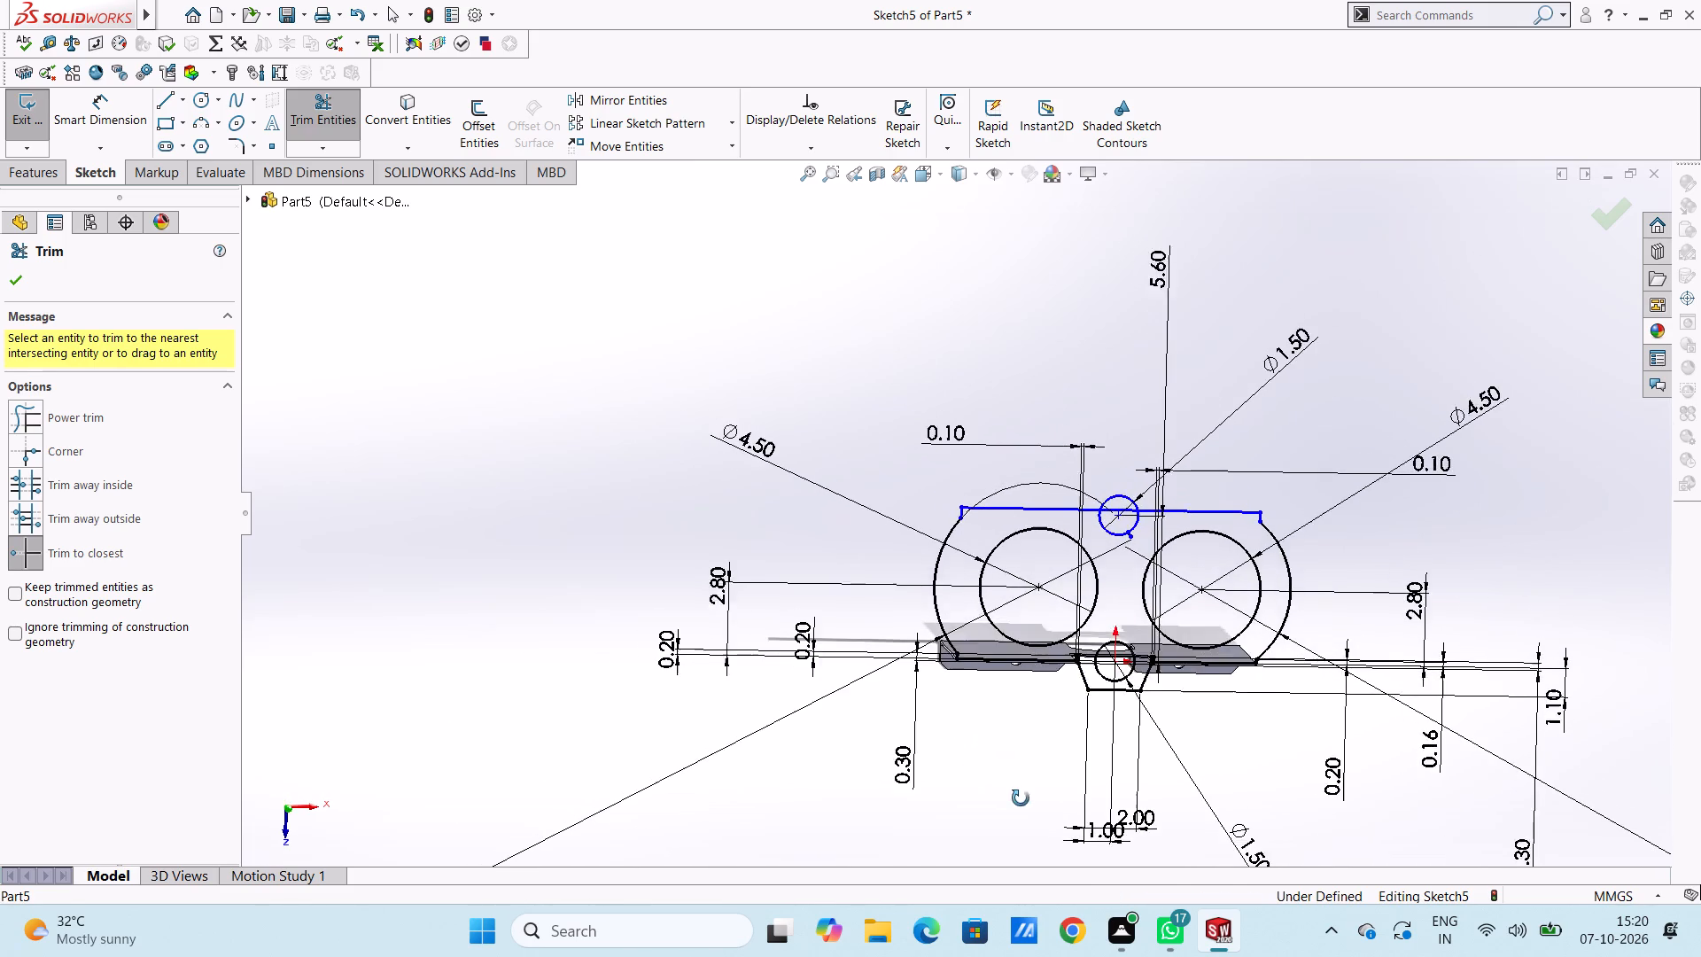
scroll(961, 525, "down", 4)
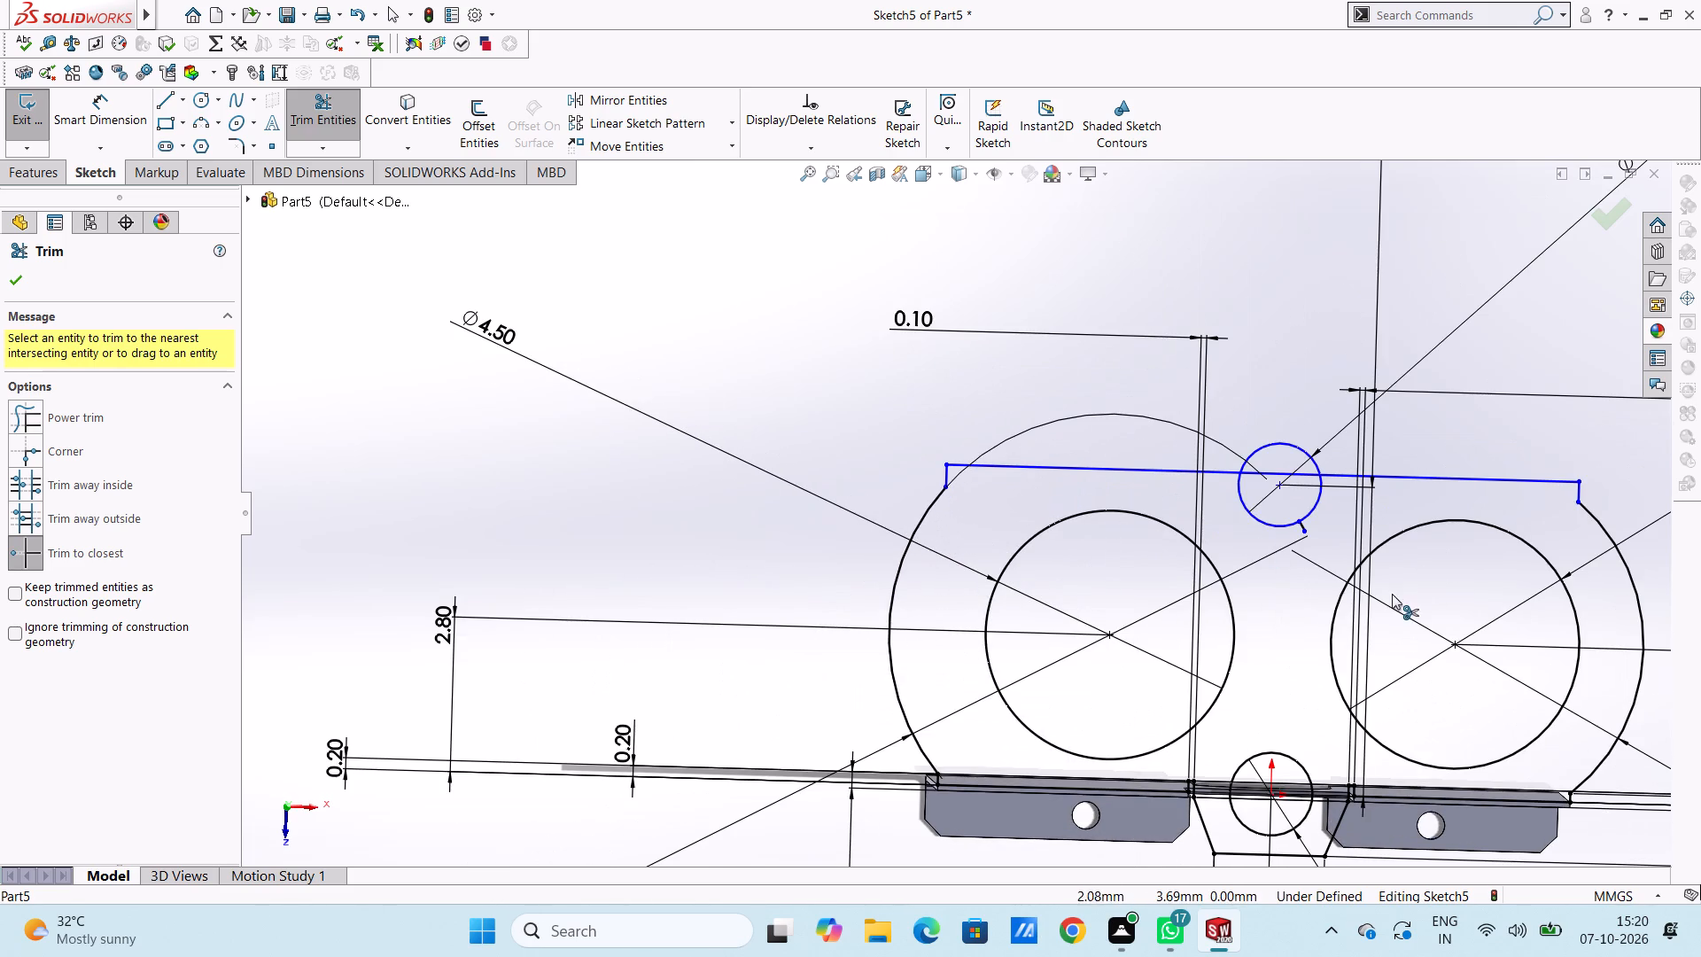
scroll(1365, 597, "up", 4)
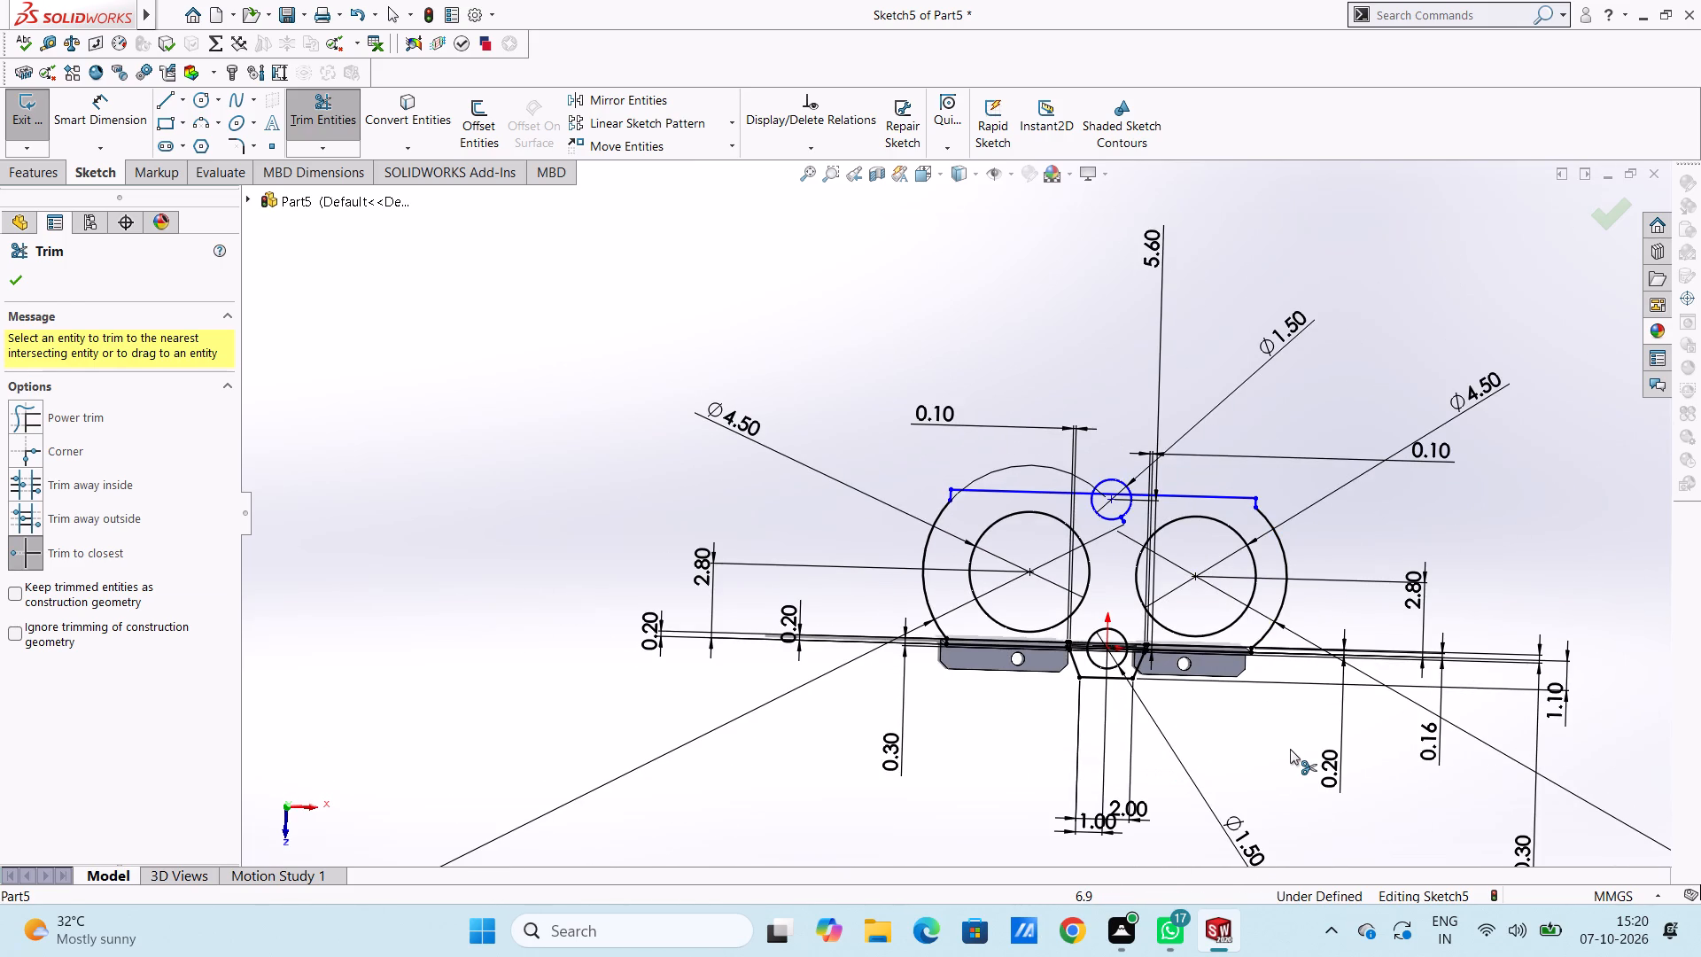
key("Escape")
key("Escape")
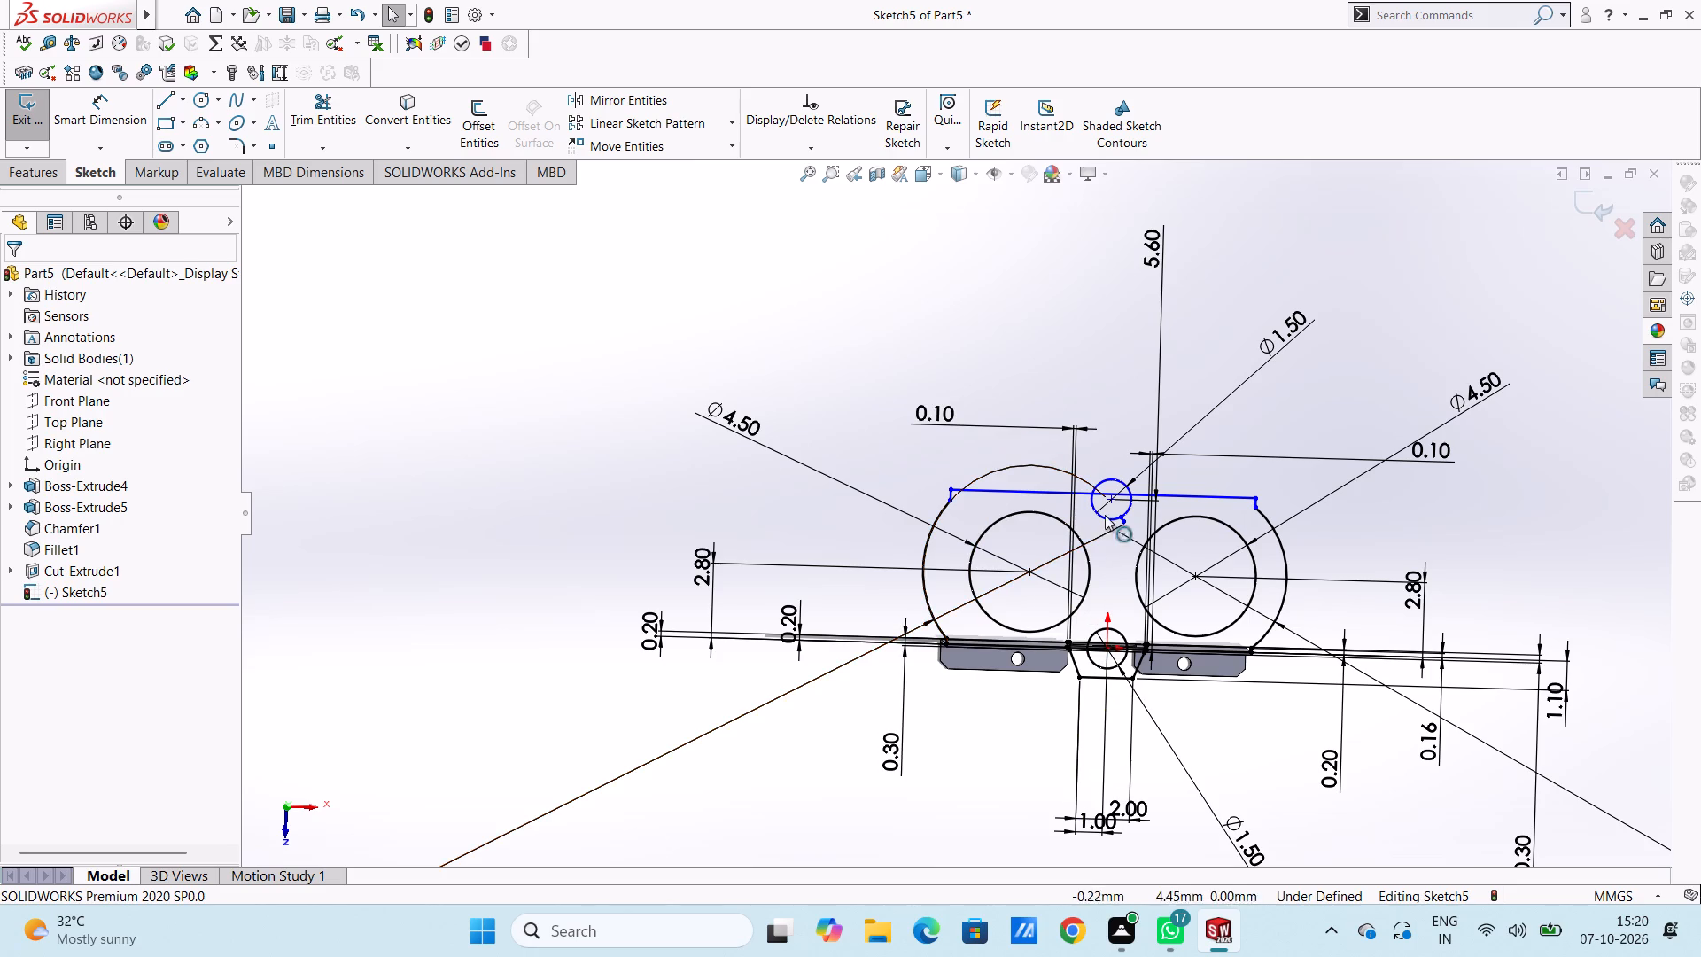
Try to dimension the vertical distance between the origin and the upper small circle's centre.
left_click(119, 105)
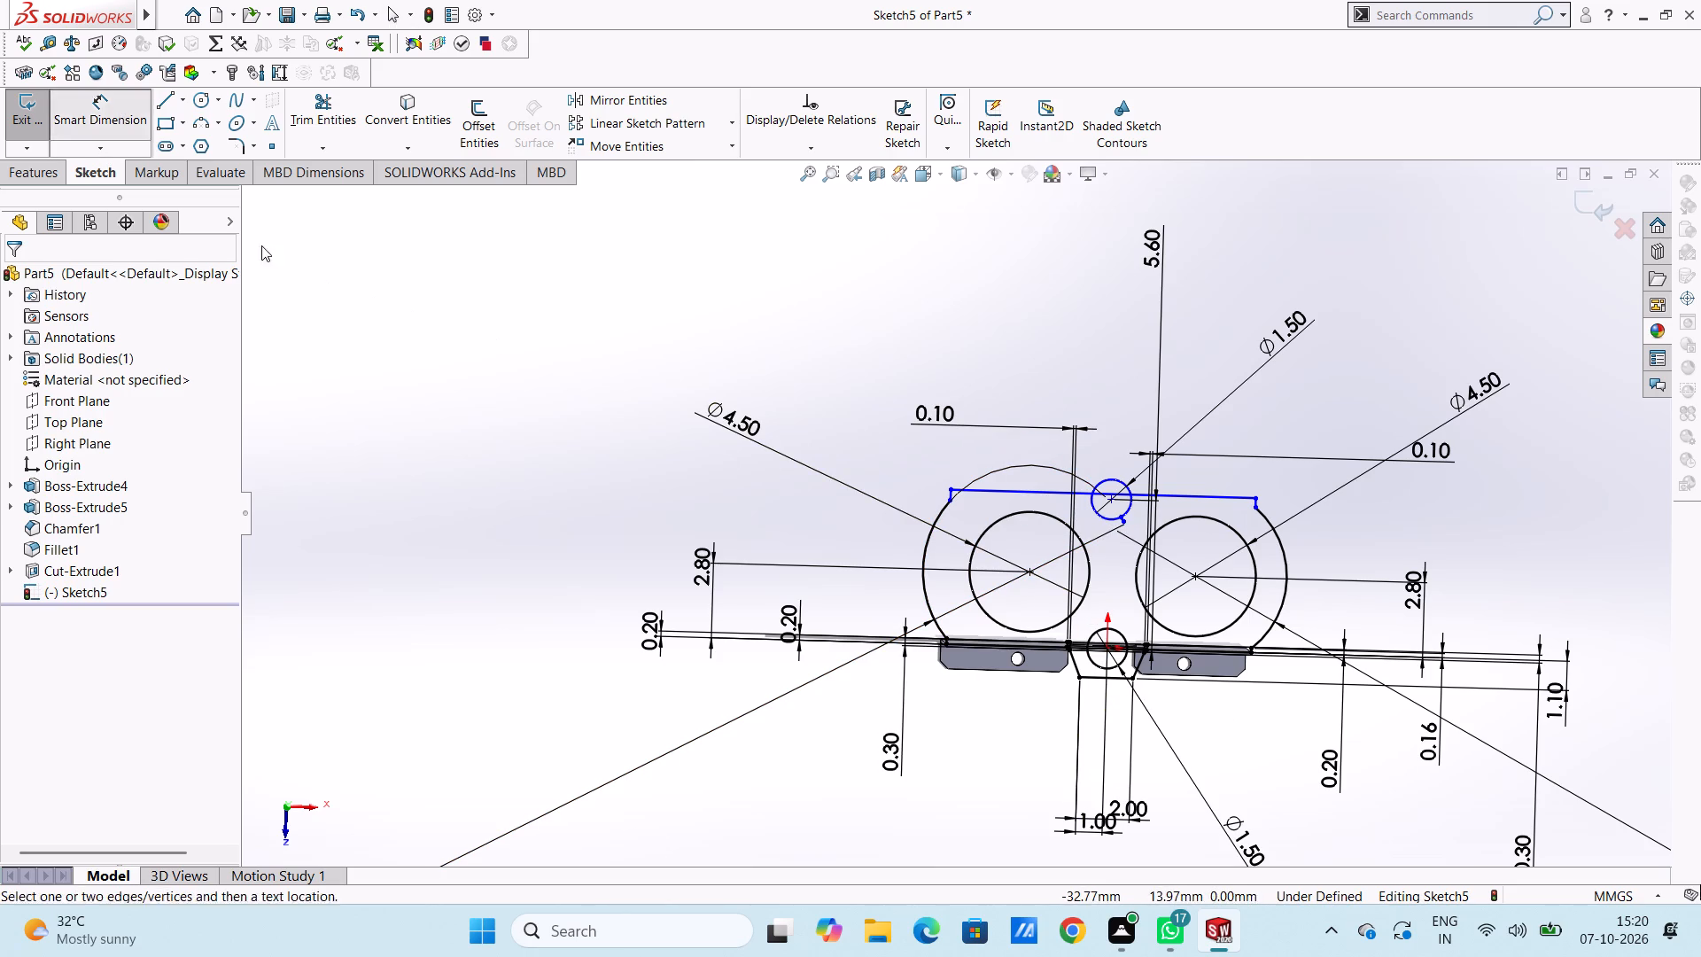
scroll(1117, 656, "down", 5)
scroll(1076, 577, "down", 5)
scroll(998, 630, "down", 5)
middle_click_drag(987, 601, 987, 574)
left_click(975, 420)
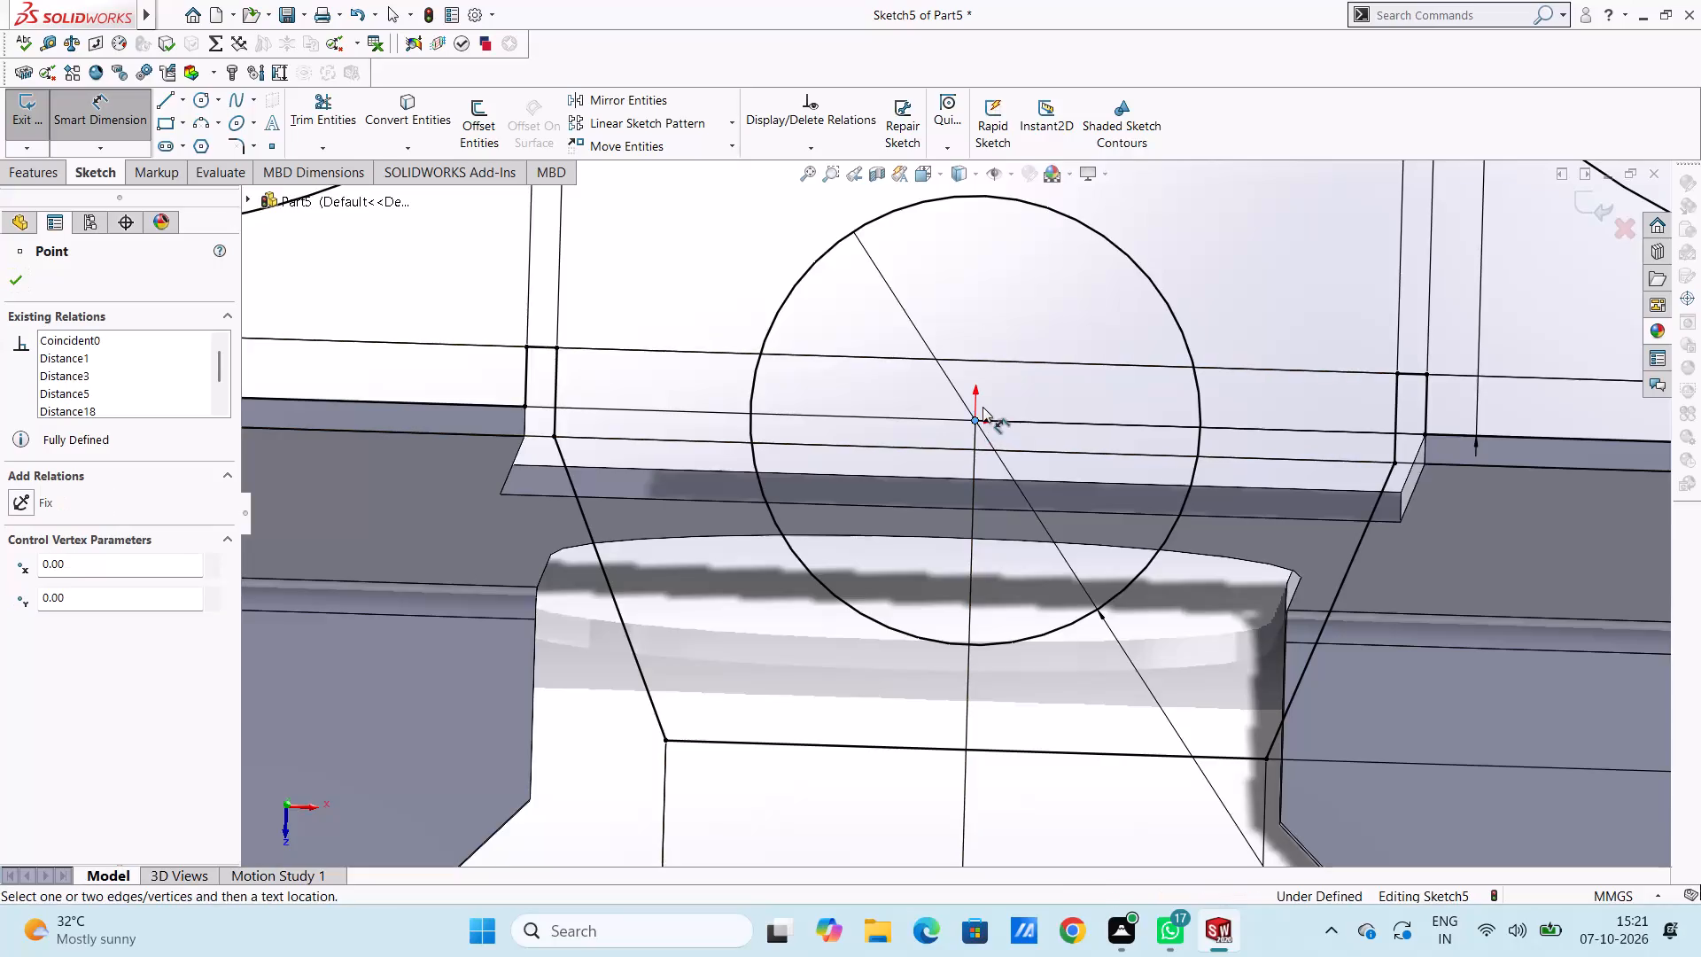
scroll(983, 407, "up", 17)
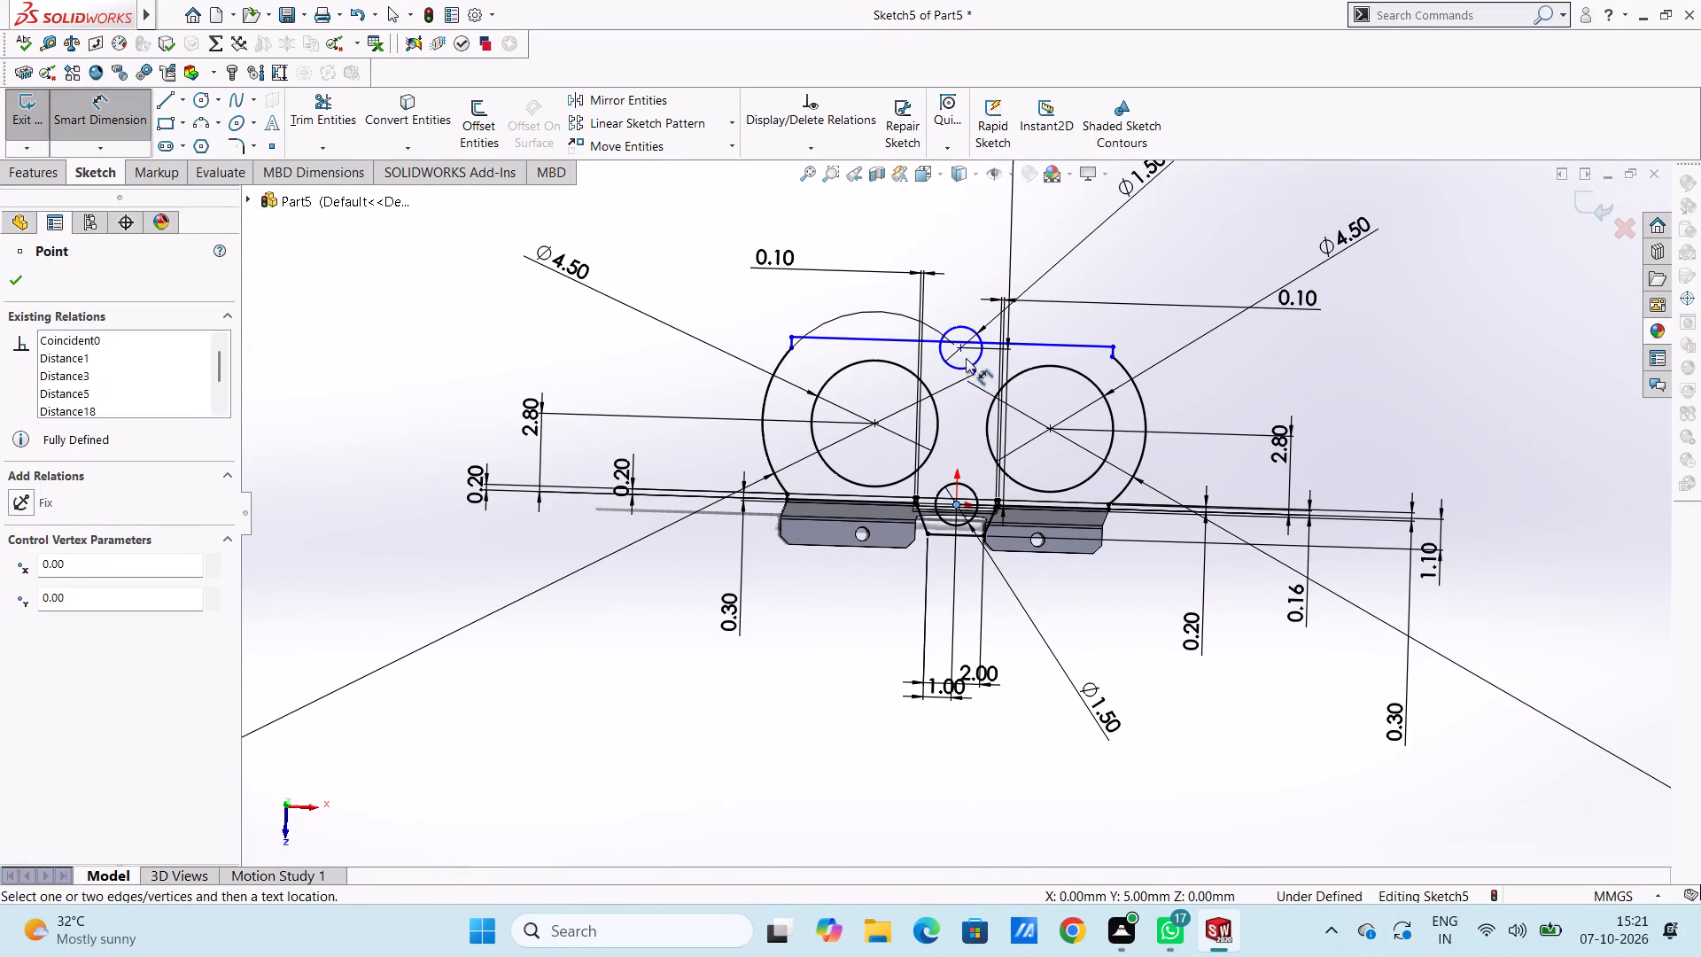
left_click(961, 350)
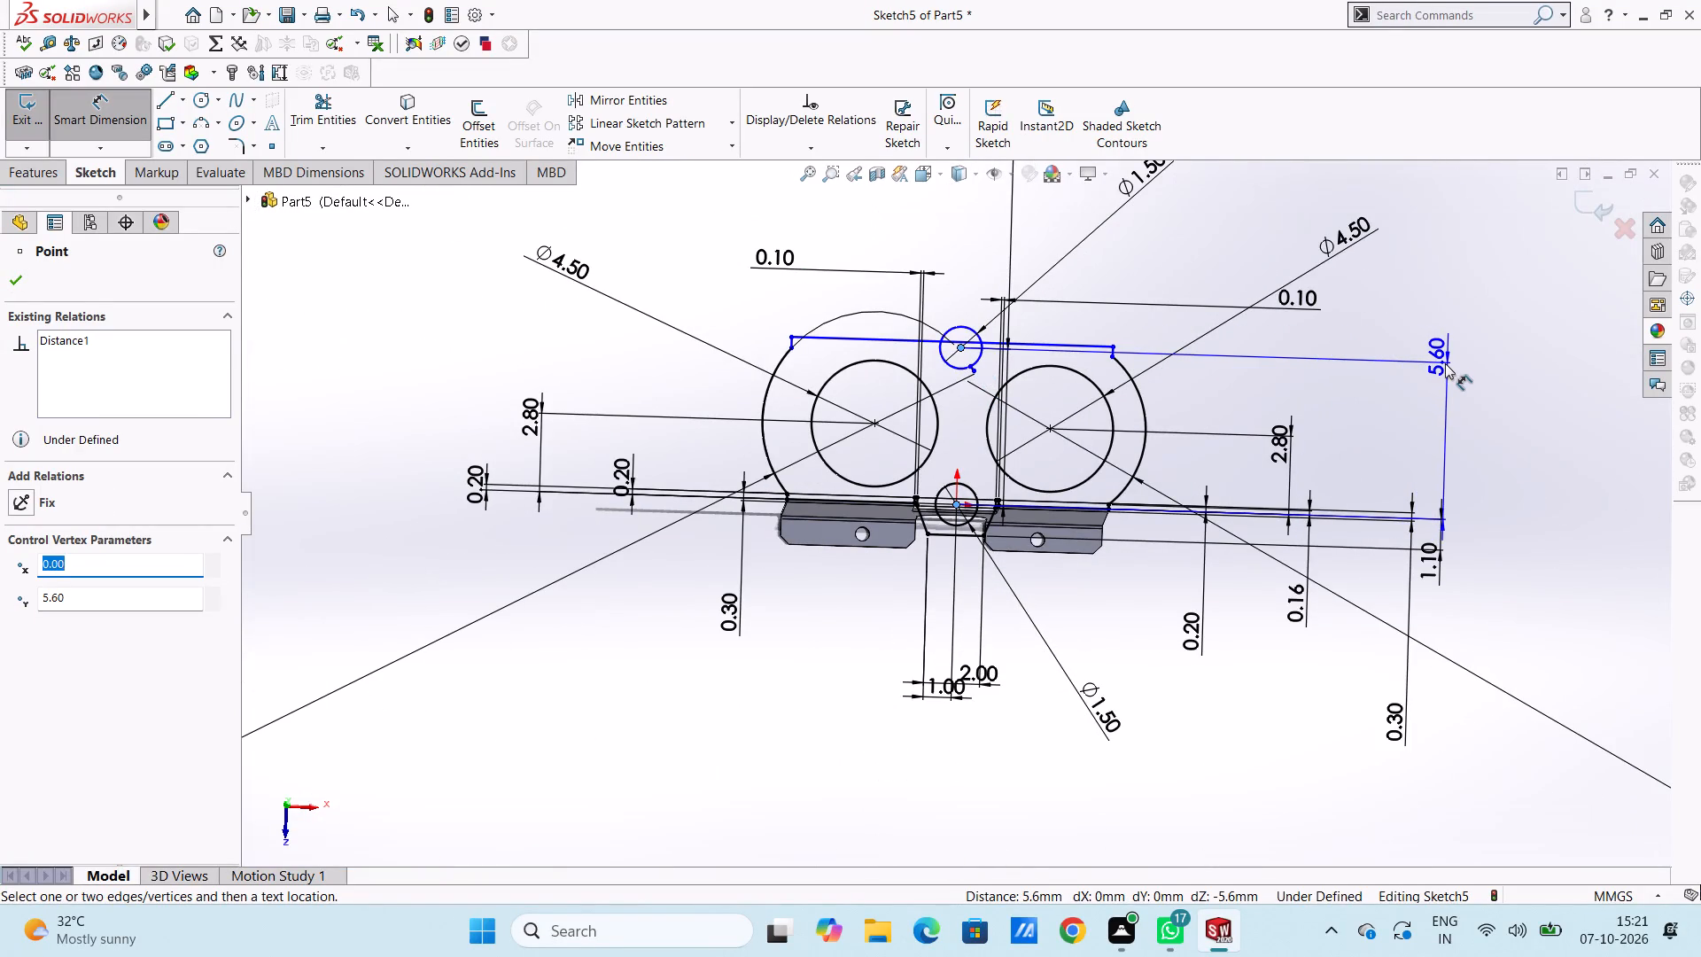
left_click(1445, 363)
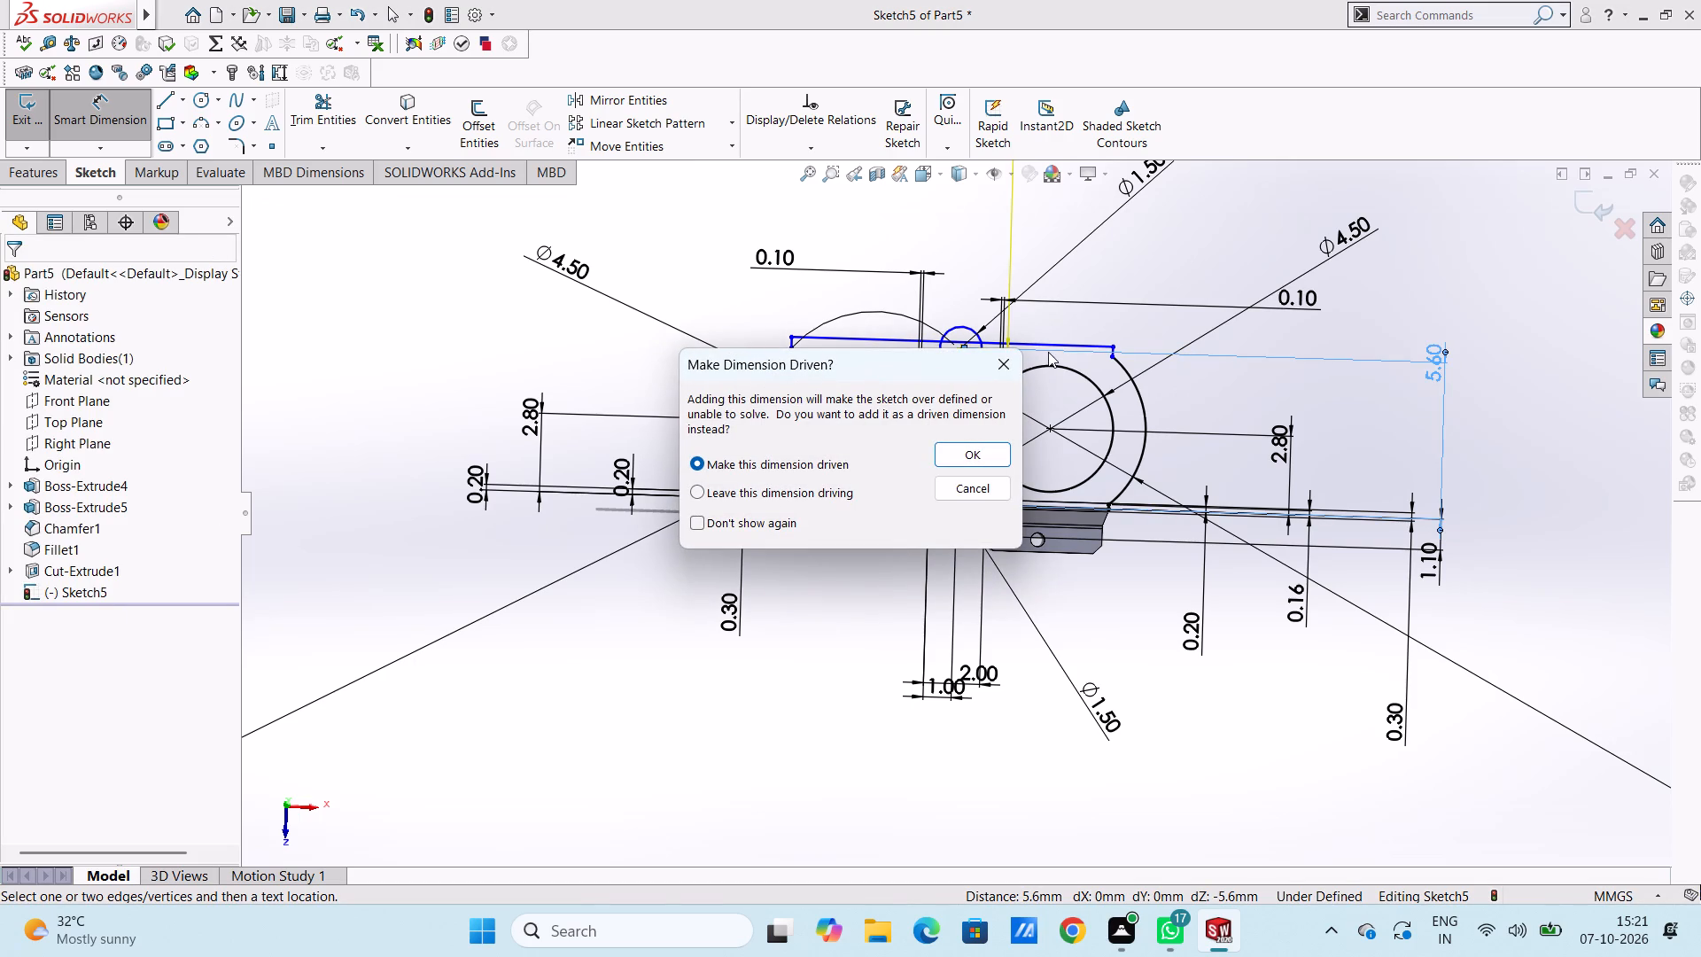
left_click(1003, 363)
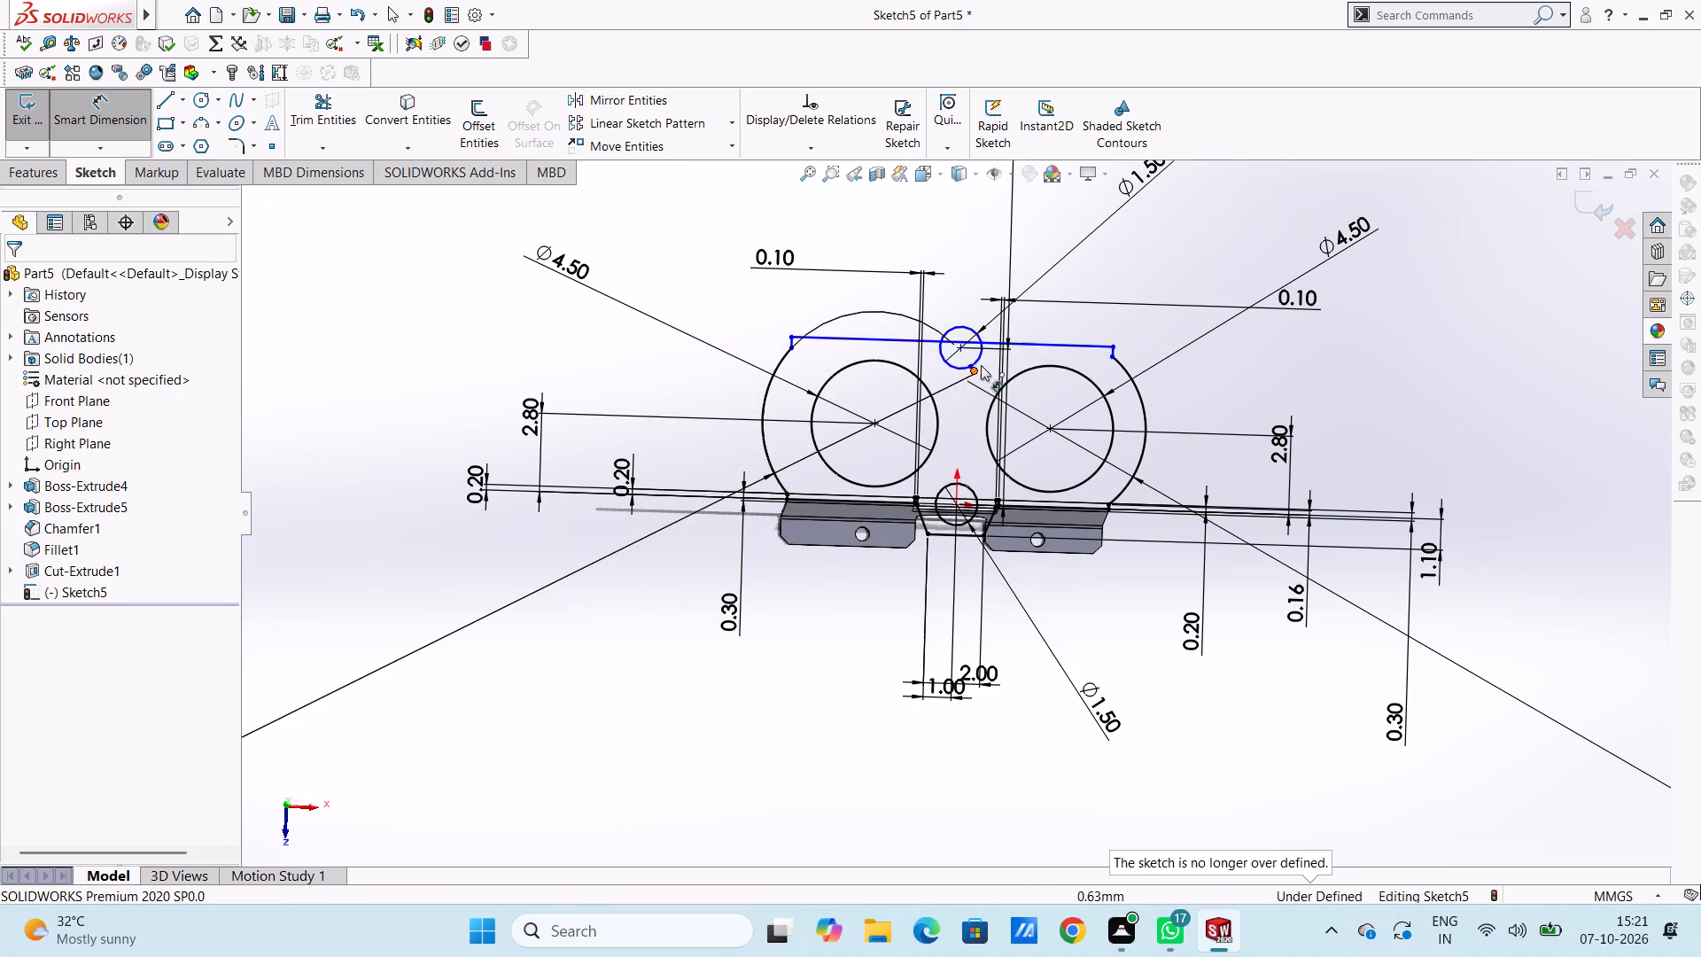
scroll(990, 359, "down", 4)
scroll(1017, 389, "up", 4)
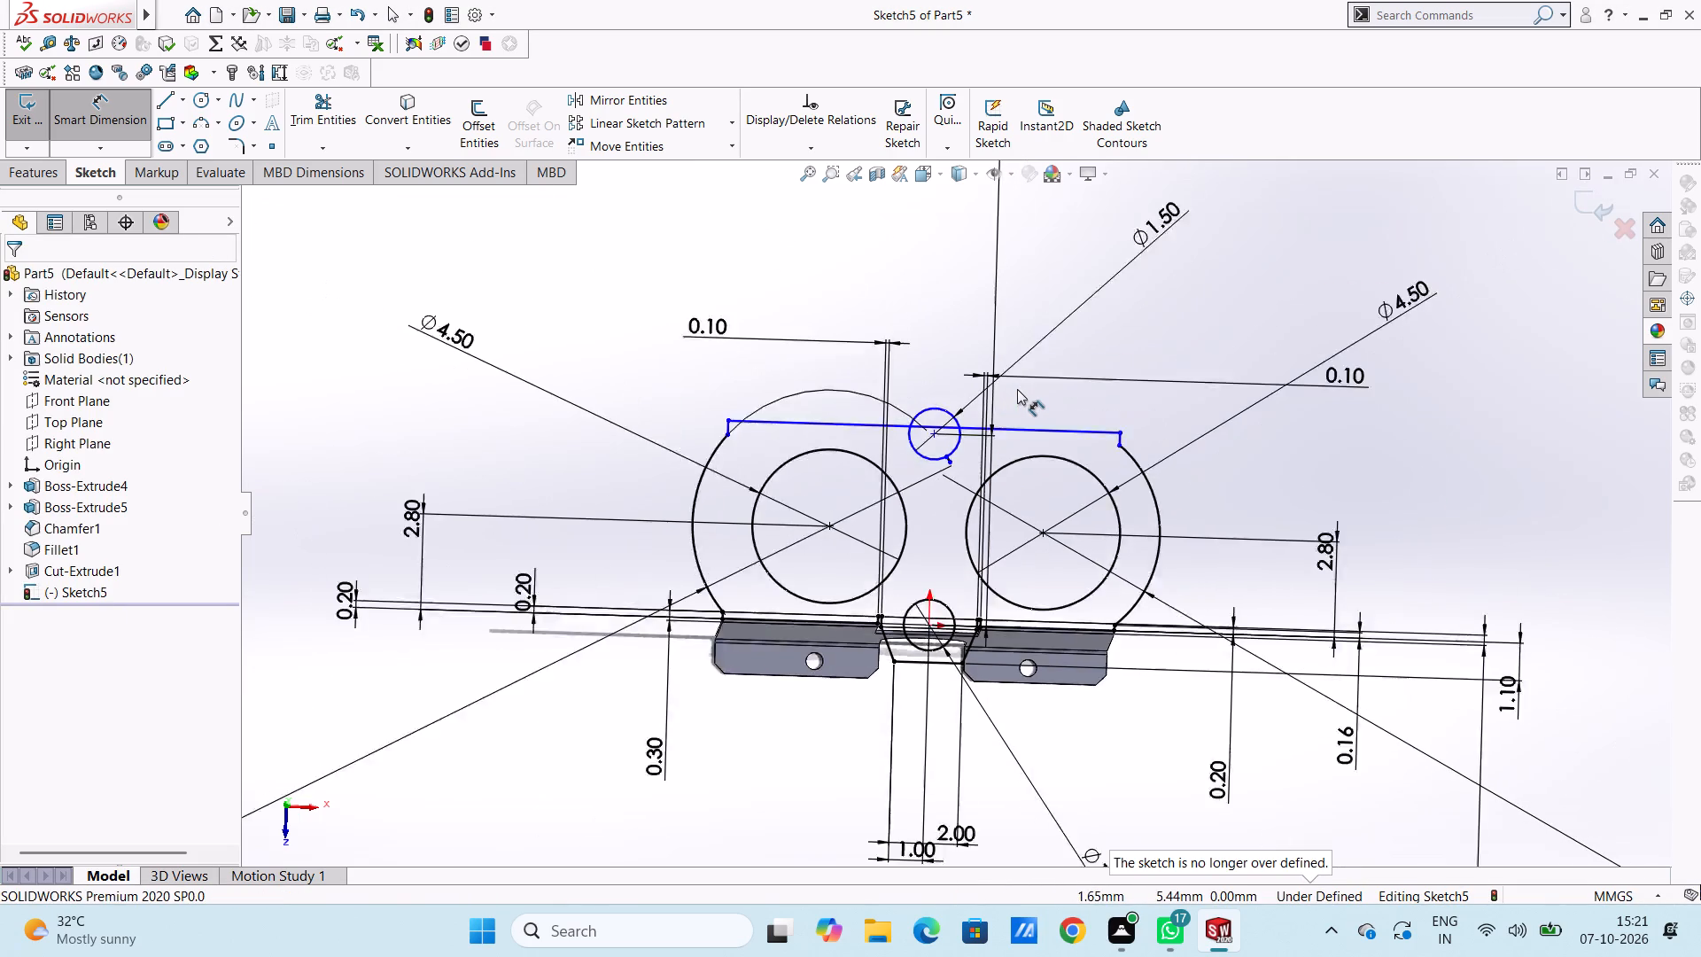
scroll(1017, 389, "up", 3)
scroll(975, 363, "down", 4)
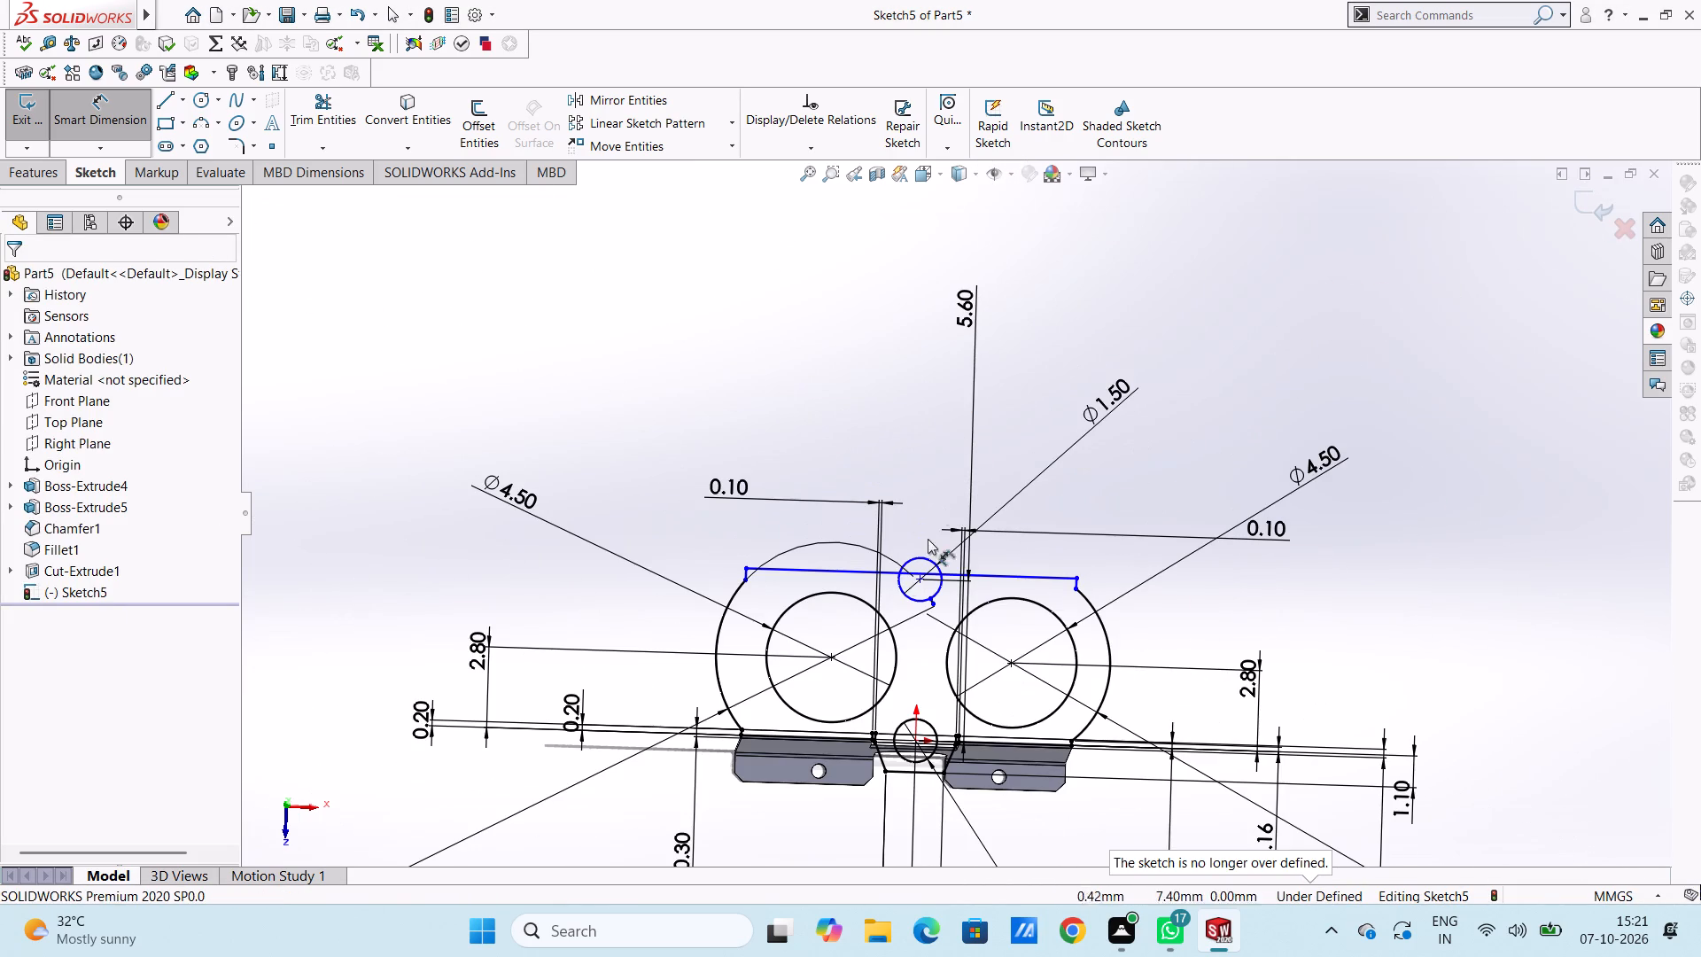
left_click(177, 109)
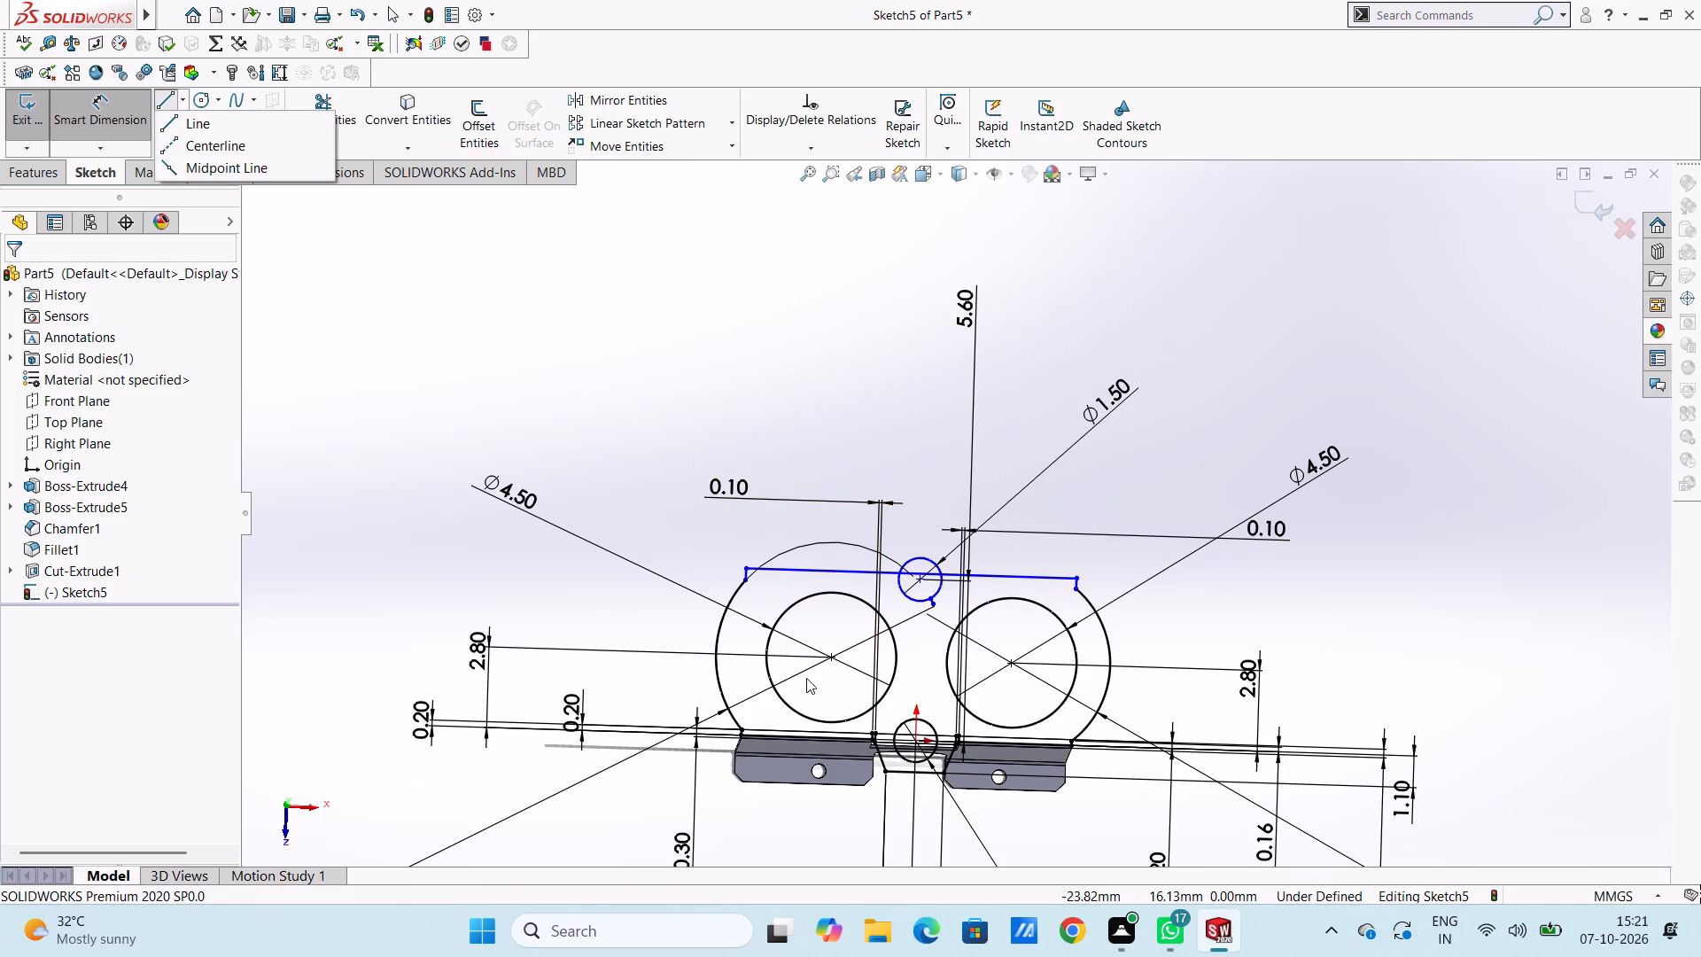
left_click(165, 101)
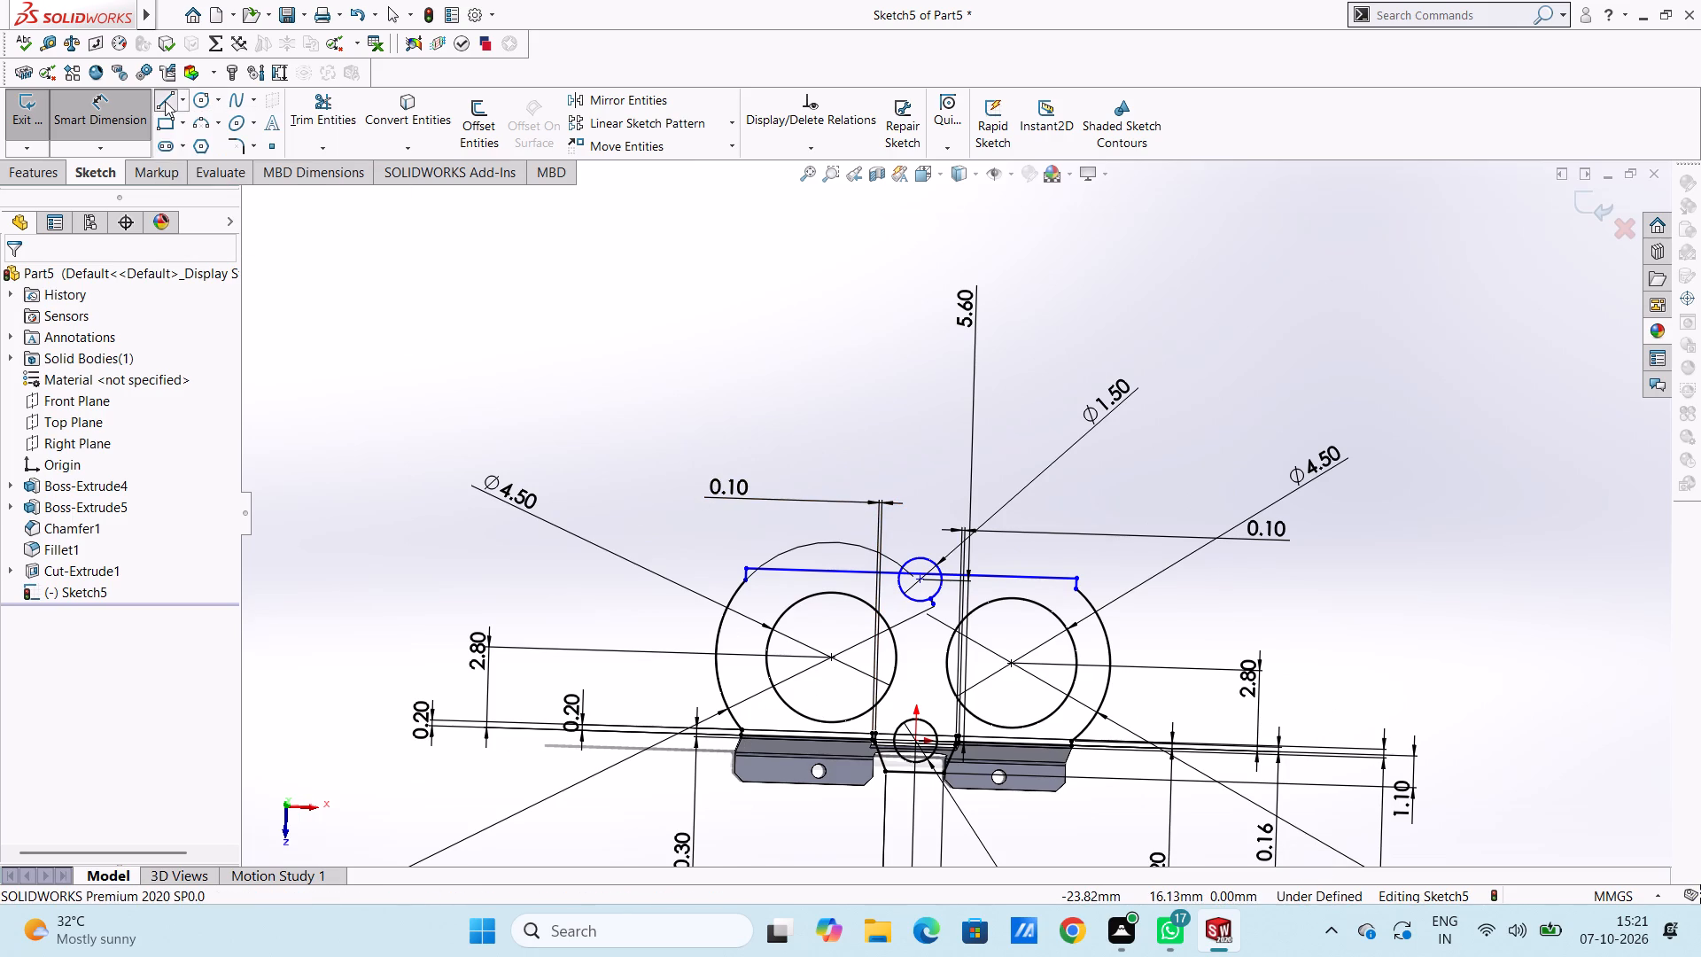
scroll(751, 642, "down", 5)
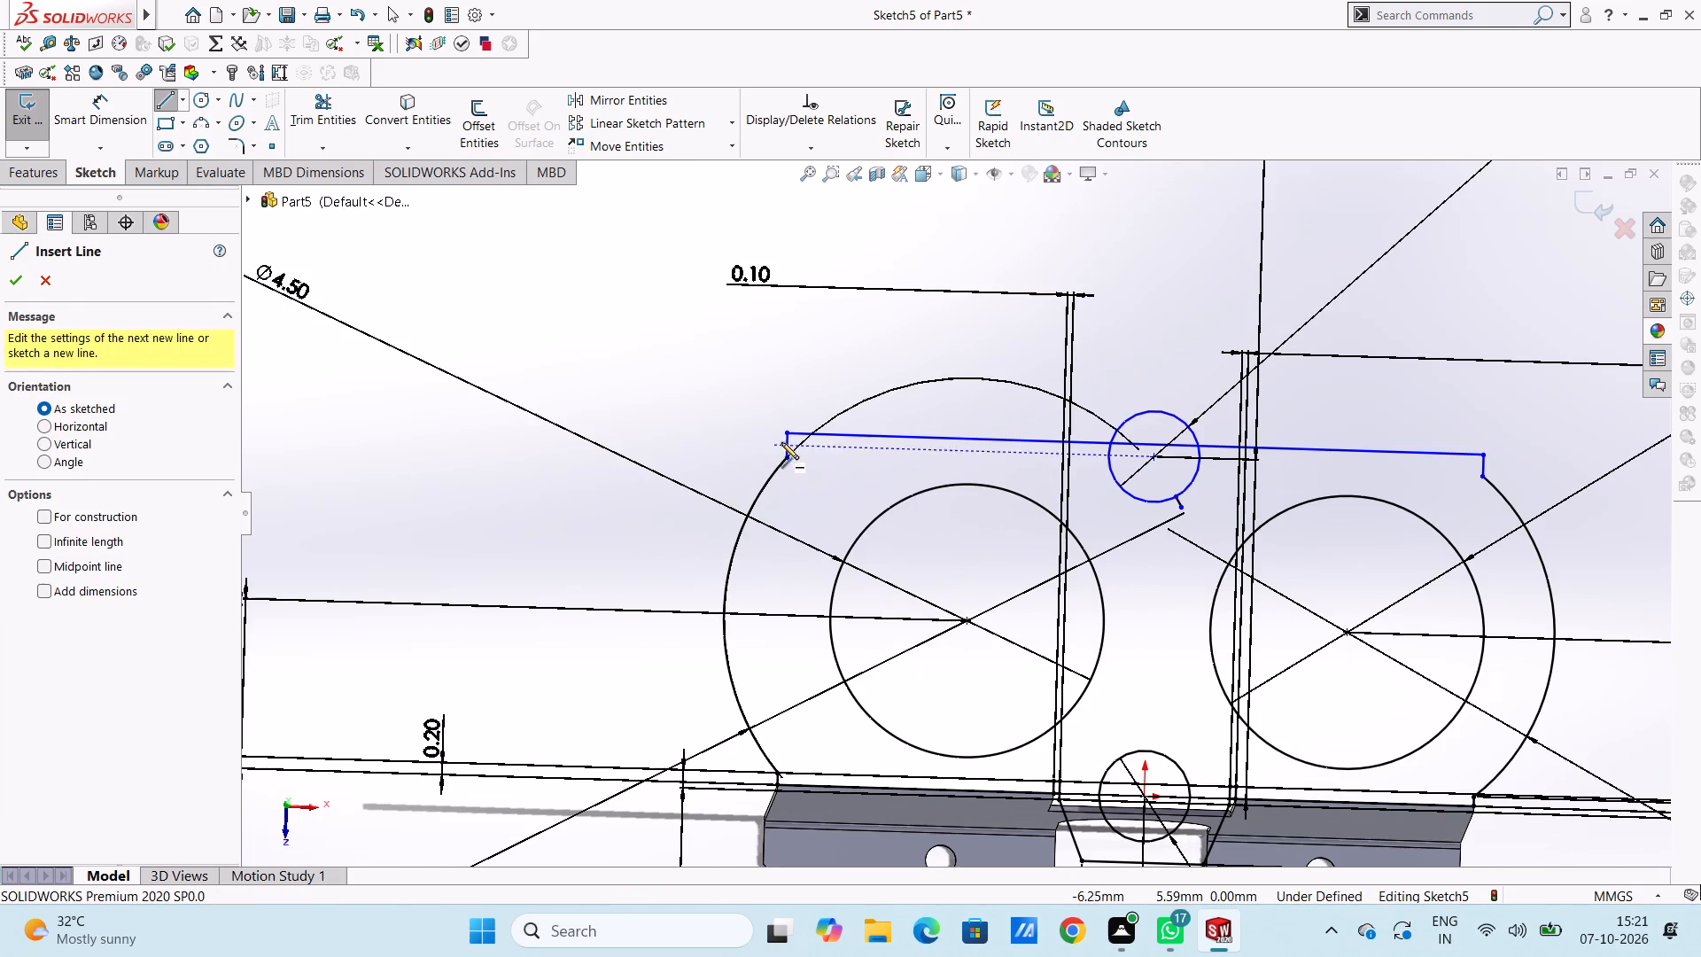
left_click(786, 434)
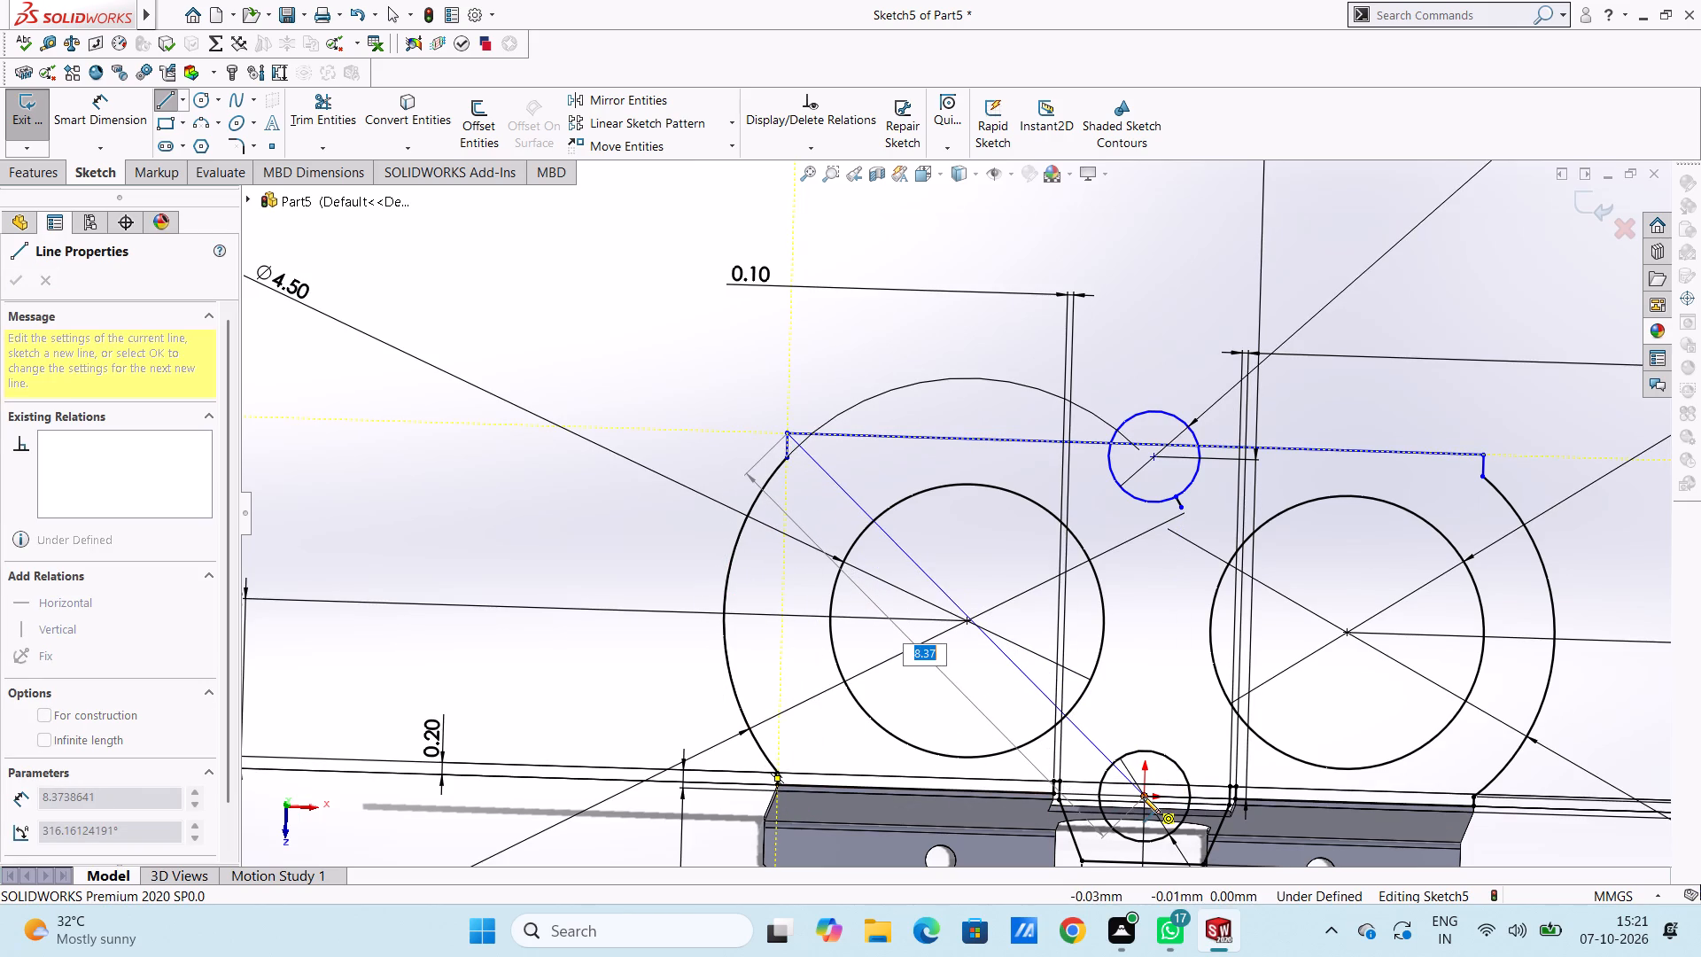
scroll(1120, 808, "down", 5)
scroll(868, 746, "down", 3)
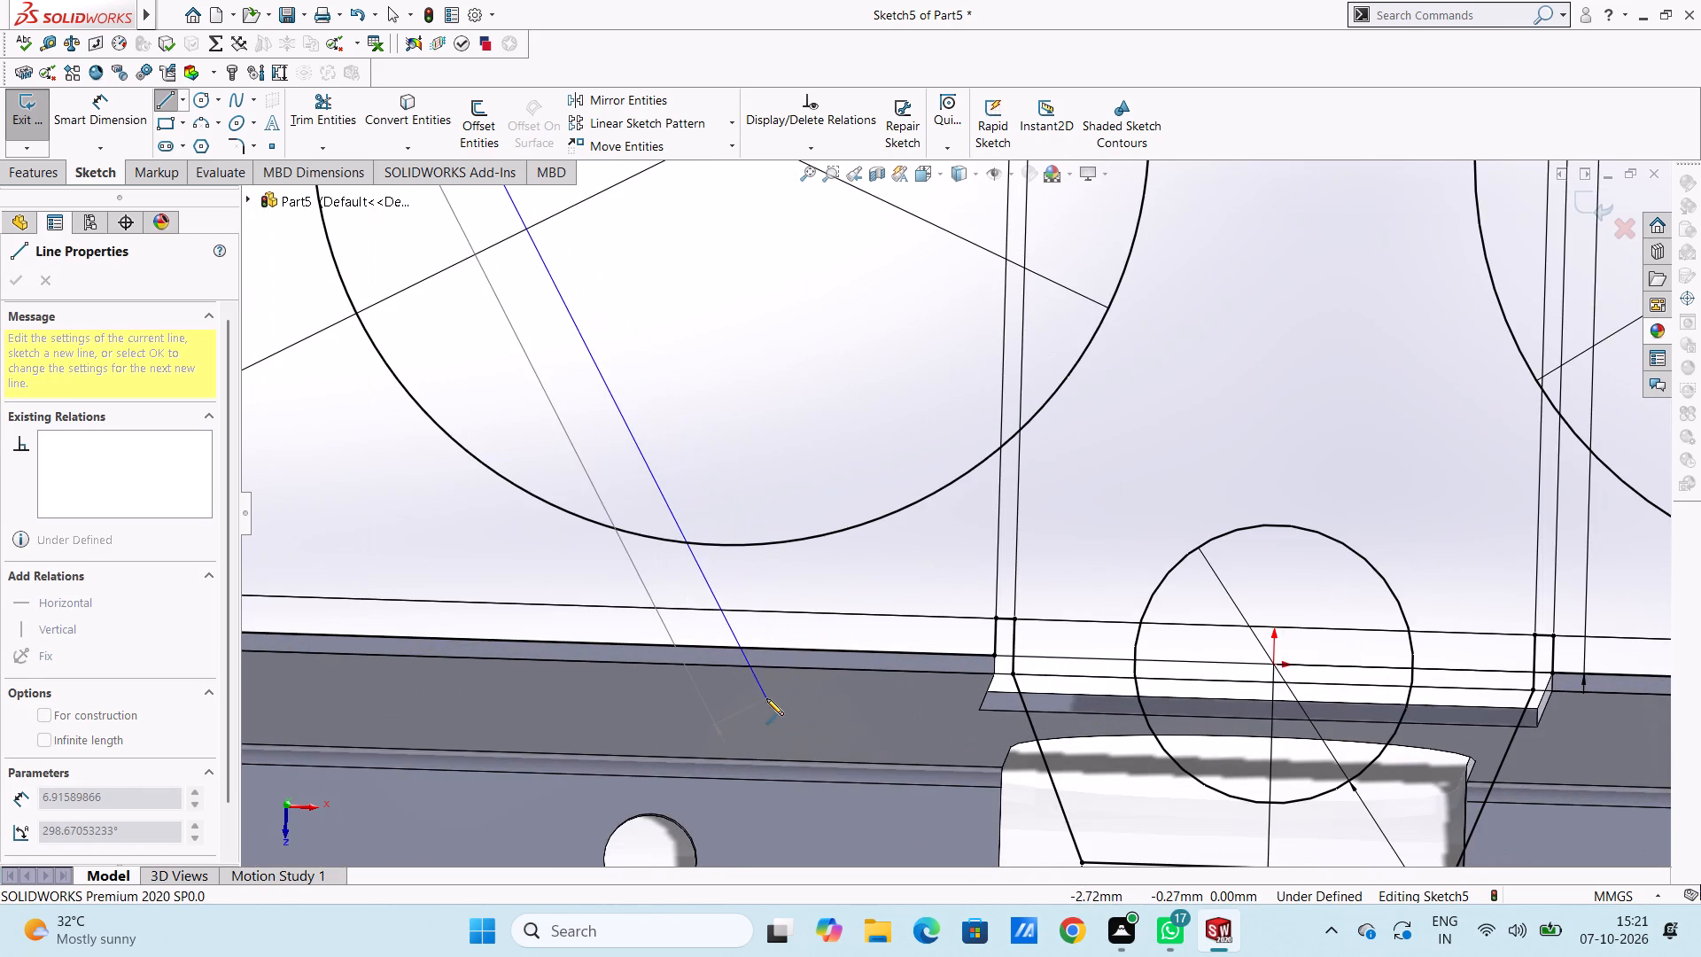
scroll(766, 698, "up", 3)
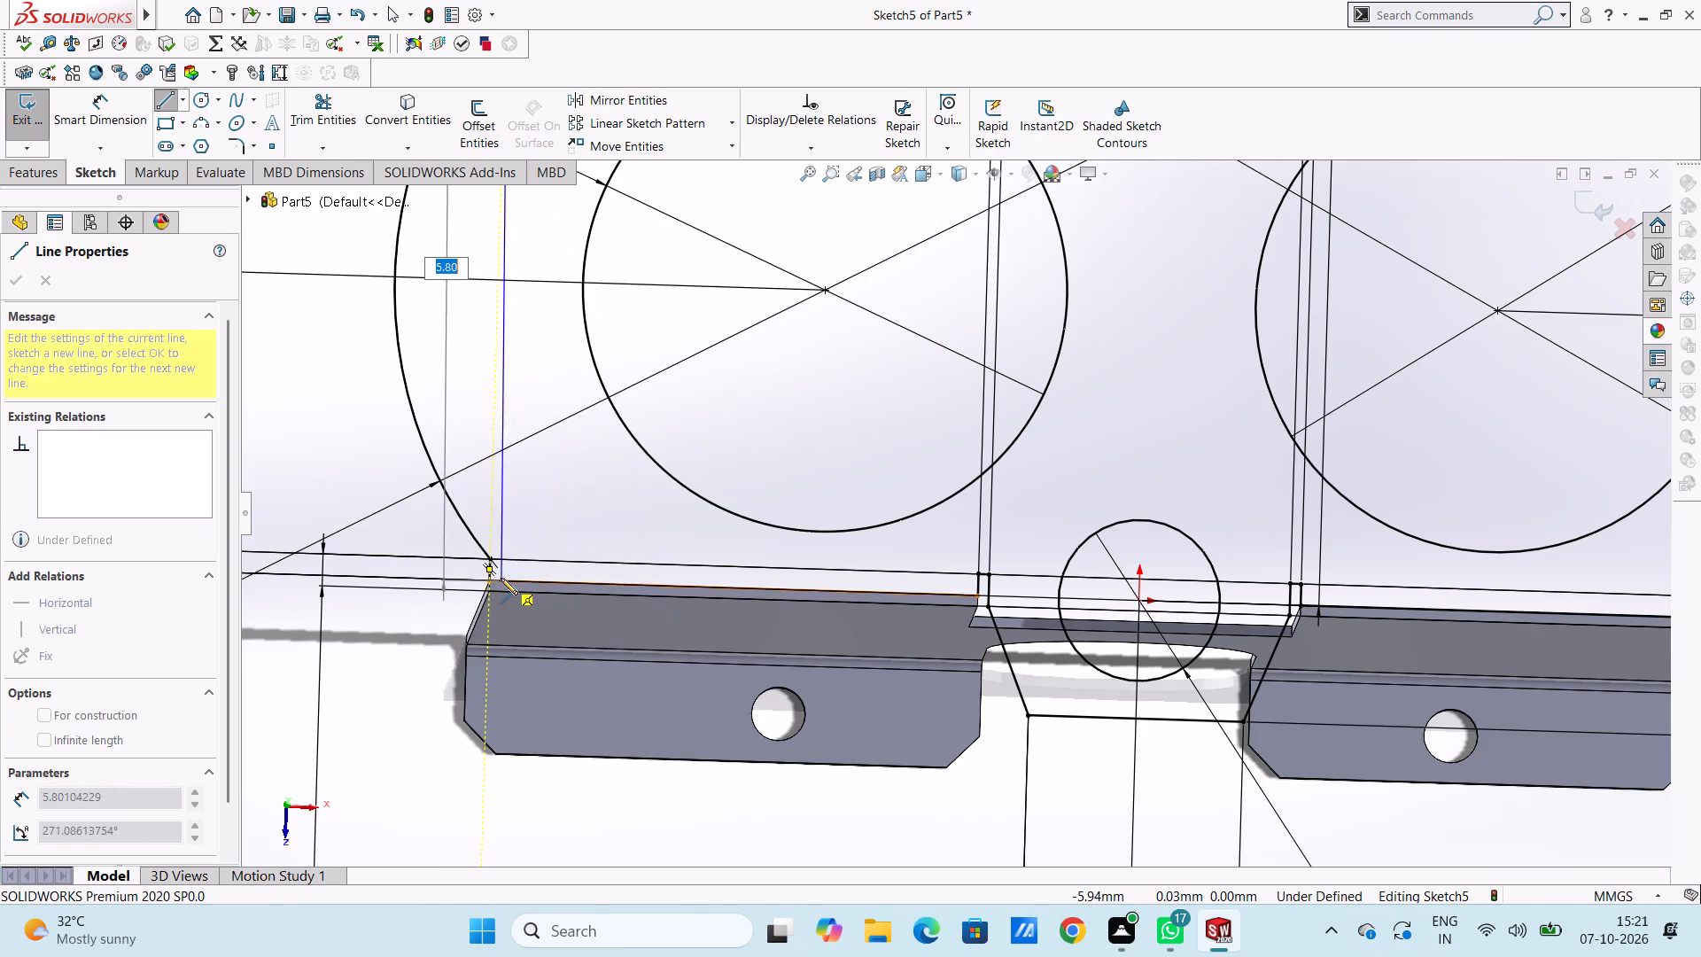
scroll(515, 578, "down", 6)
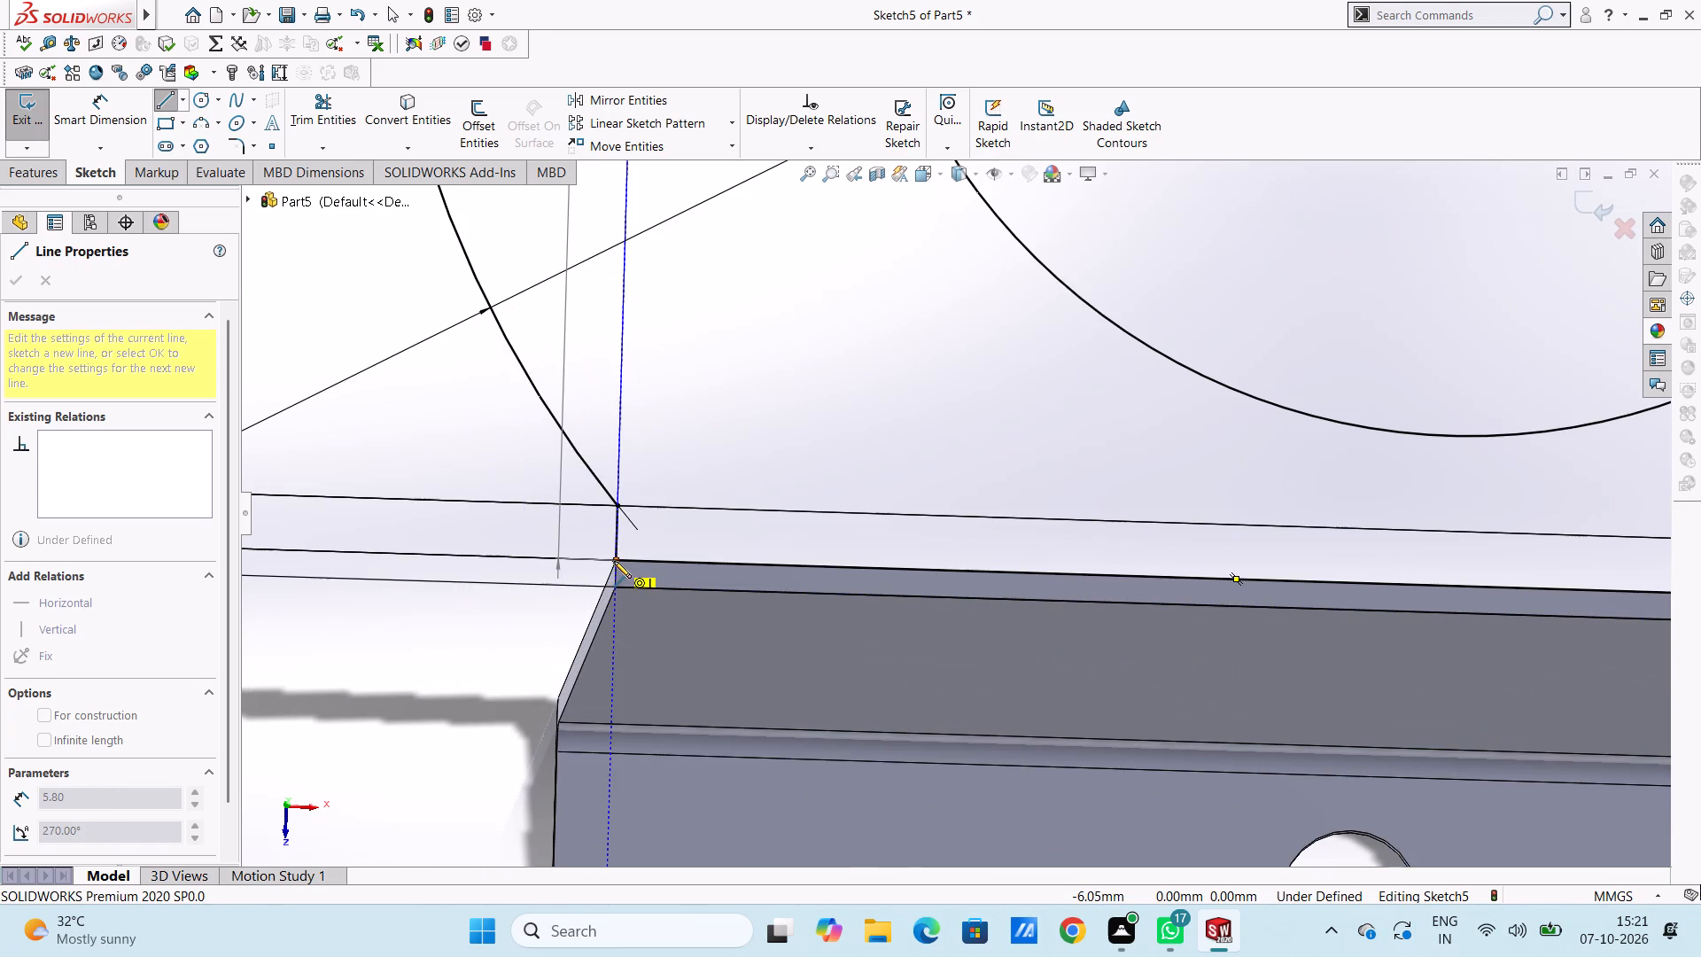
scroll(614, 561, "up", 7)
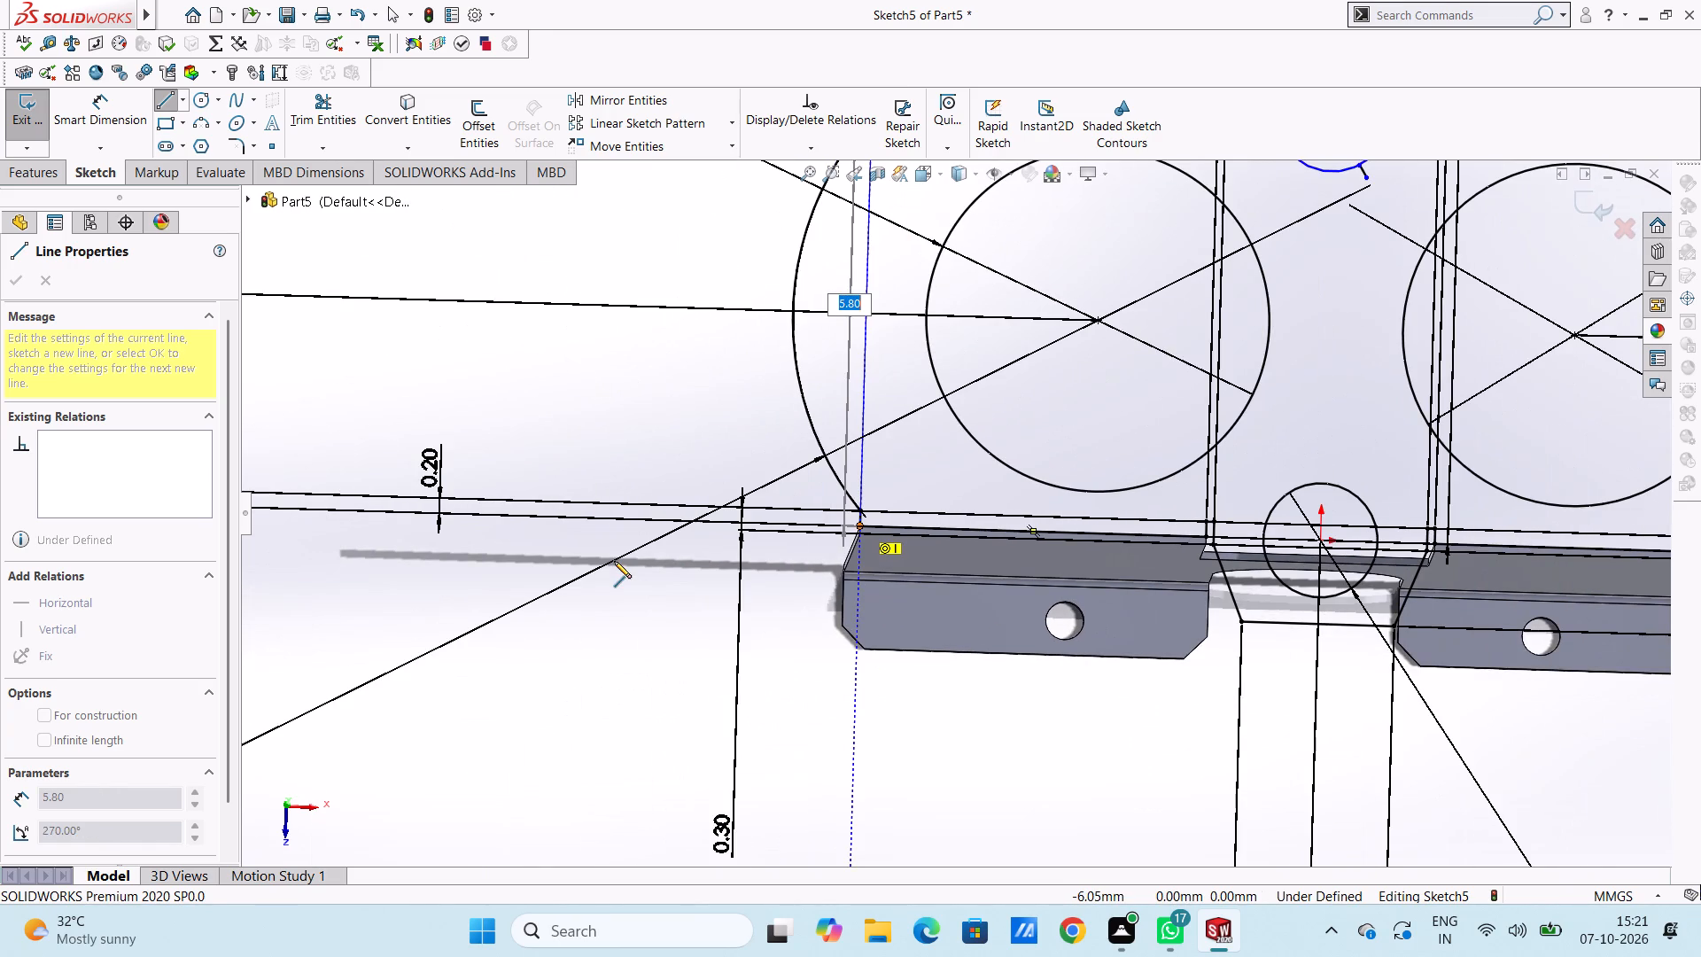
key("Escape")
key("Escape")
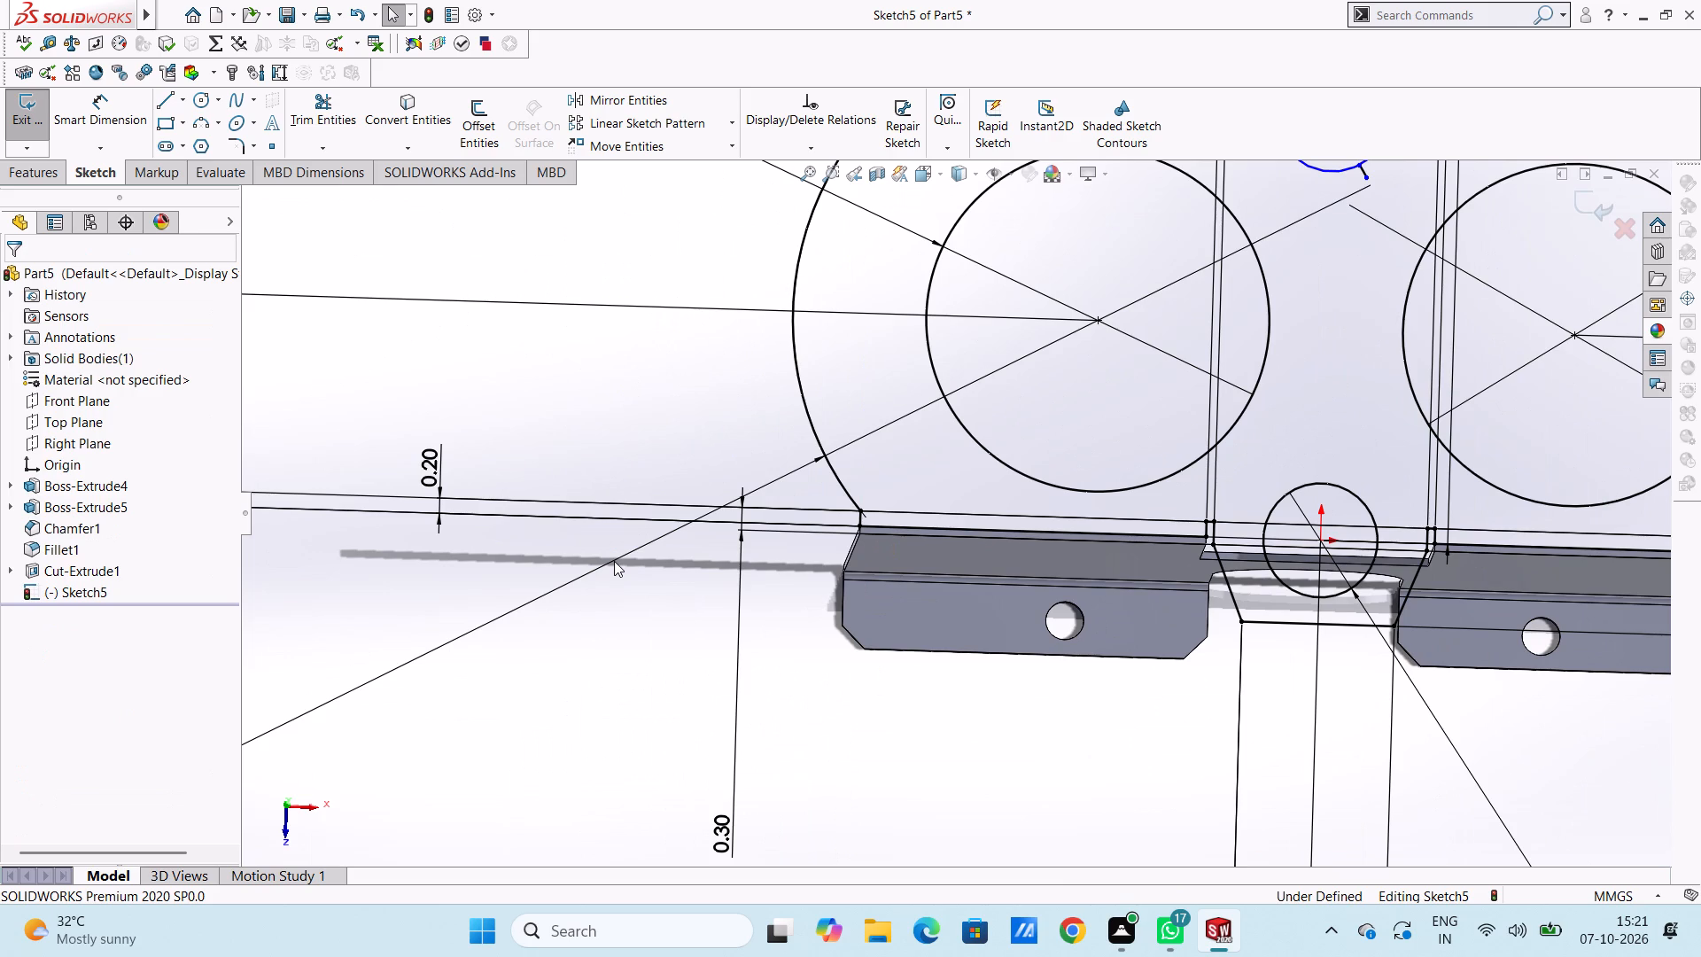
Set the vertical distance between the origin and the upper small circle's centre to 5.8 mm.
key("ctrl+5")
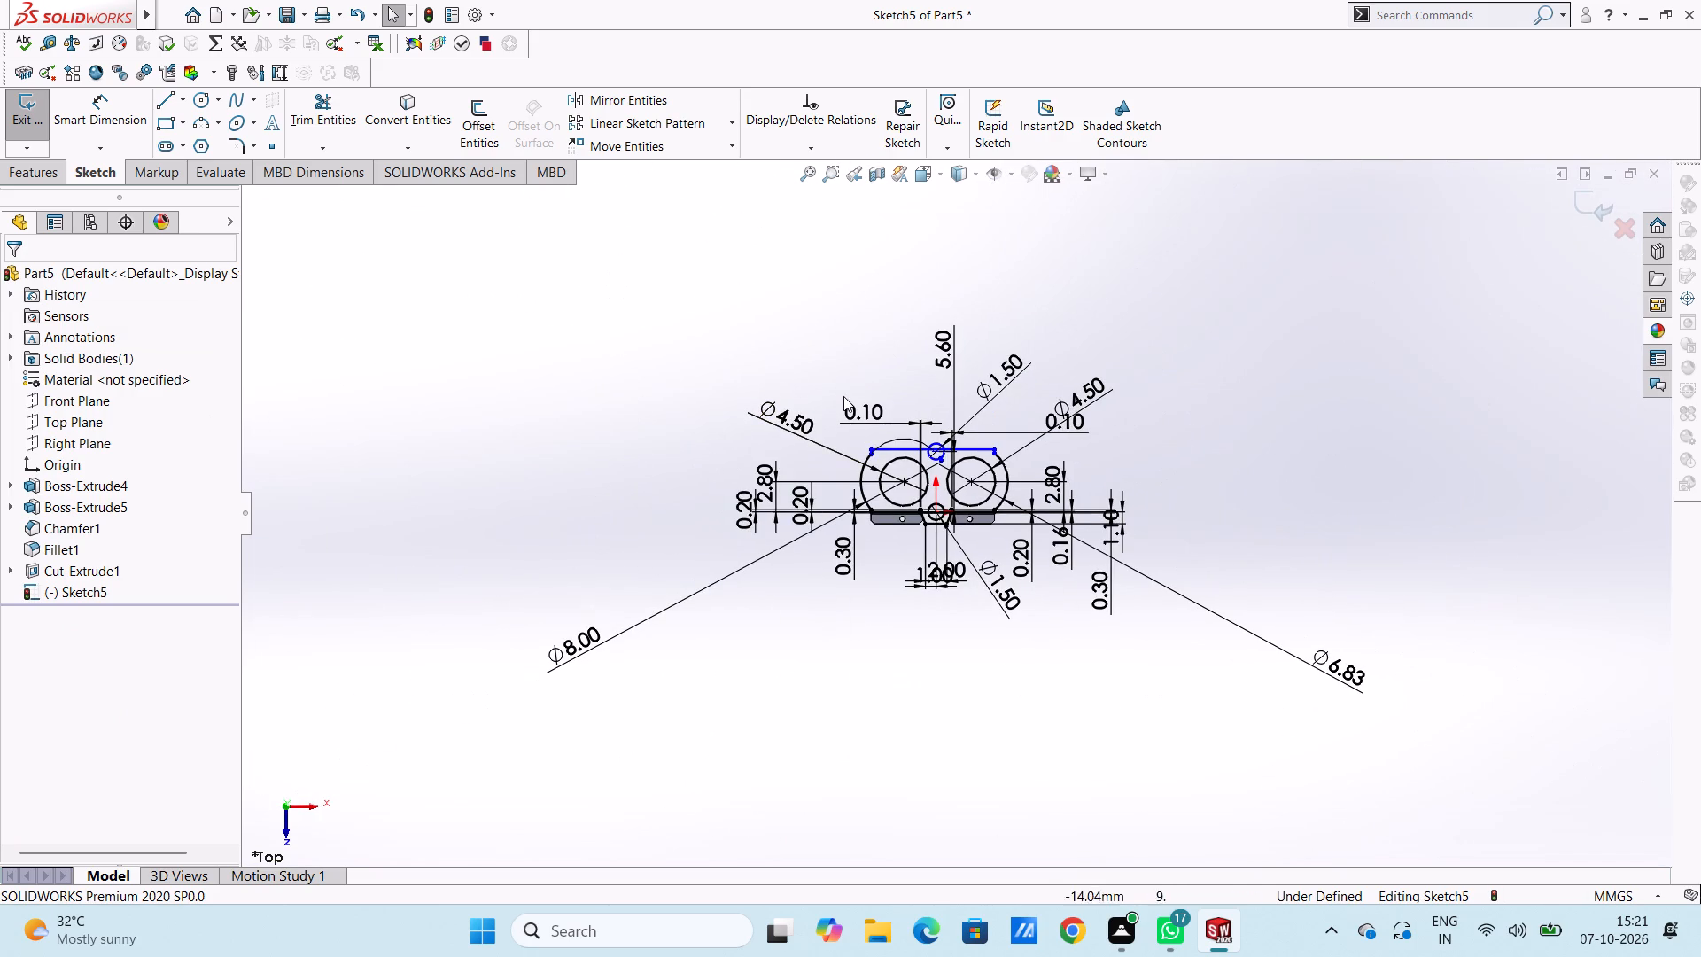
double_click(947, 355)
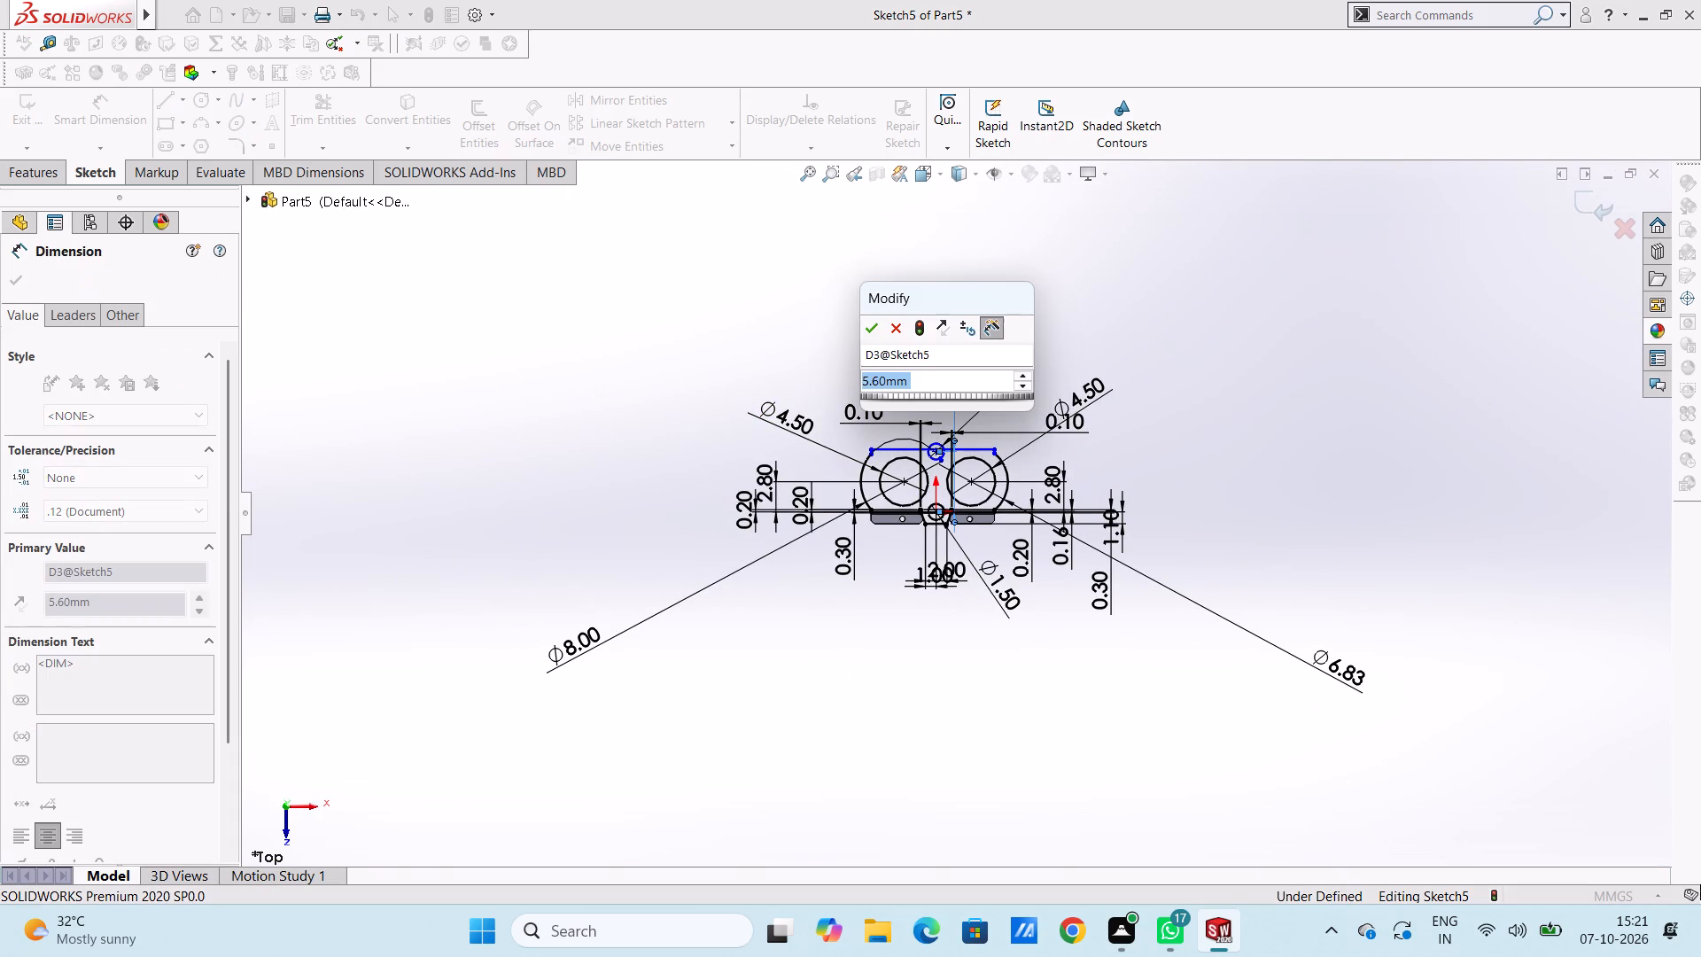
type("5.8")
key("Return")
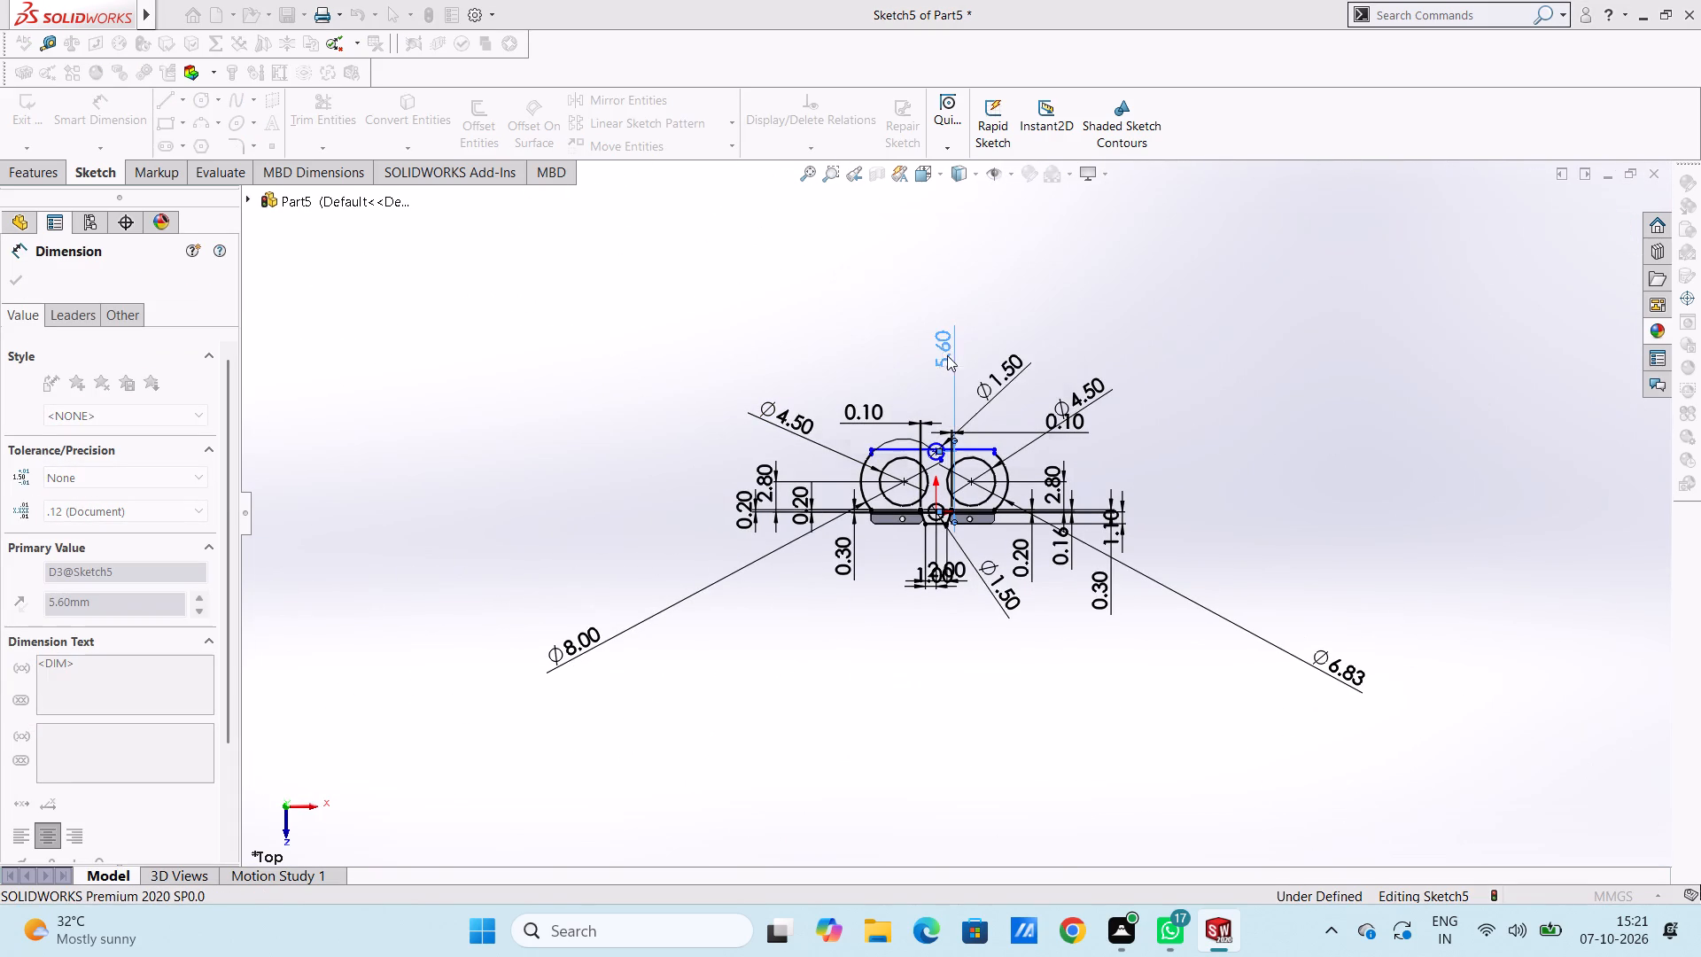
left_click(824, 381)
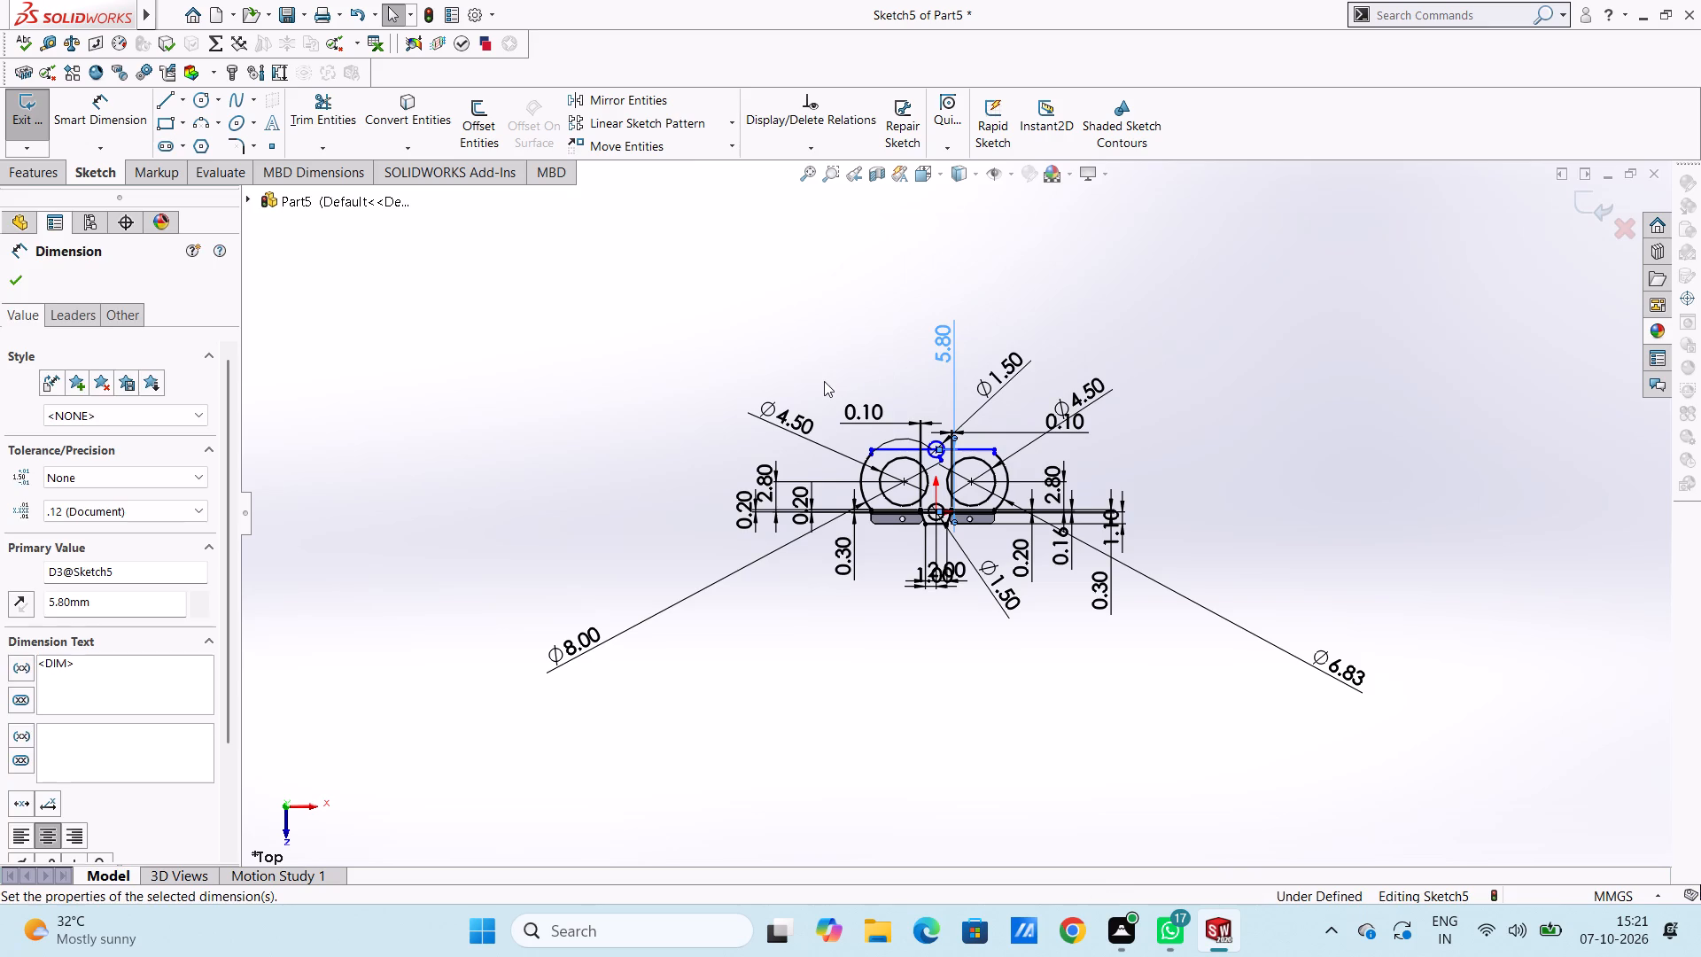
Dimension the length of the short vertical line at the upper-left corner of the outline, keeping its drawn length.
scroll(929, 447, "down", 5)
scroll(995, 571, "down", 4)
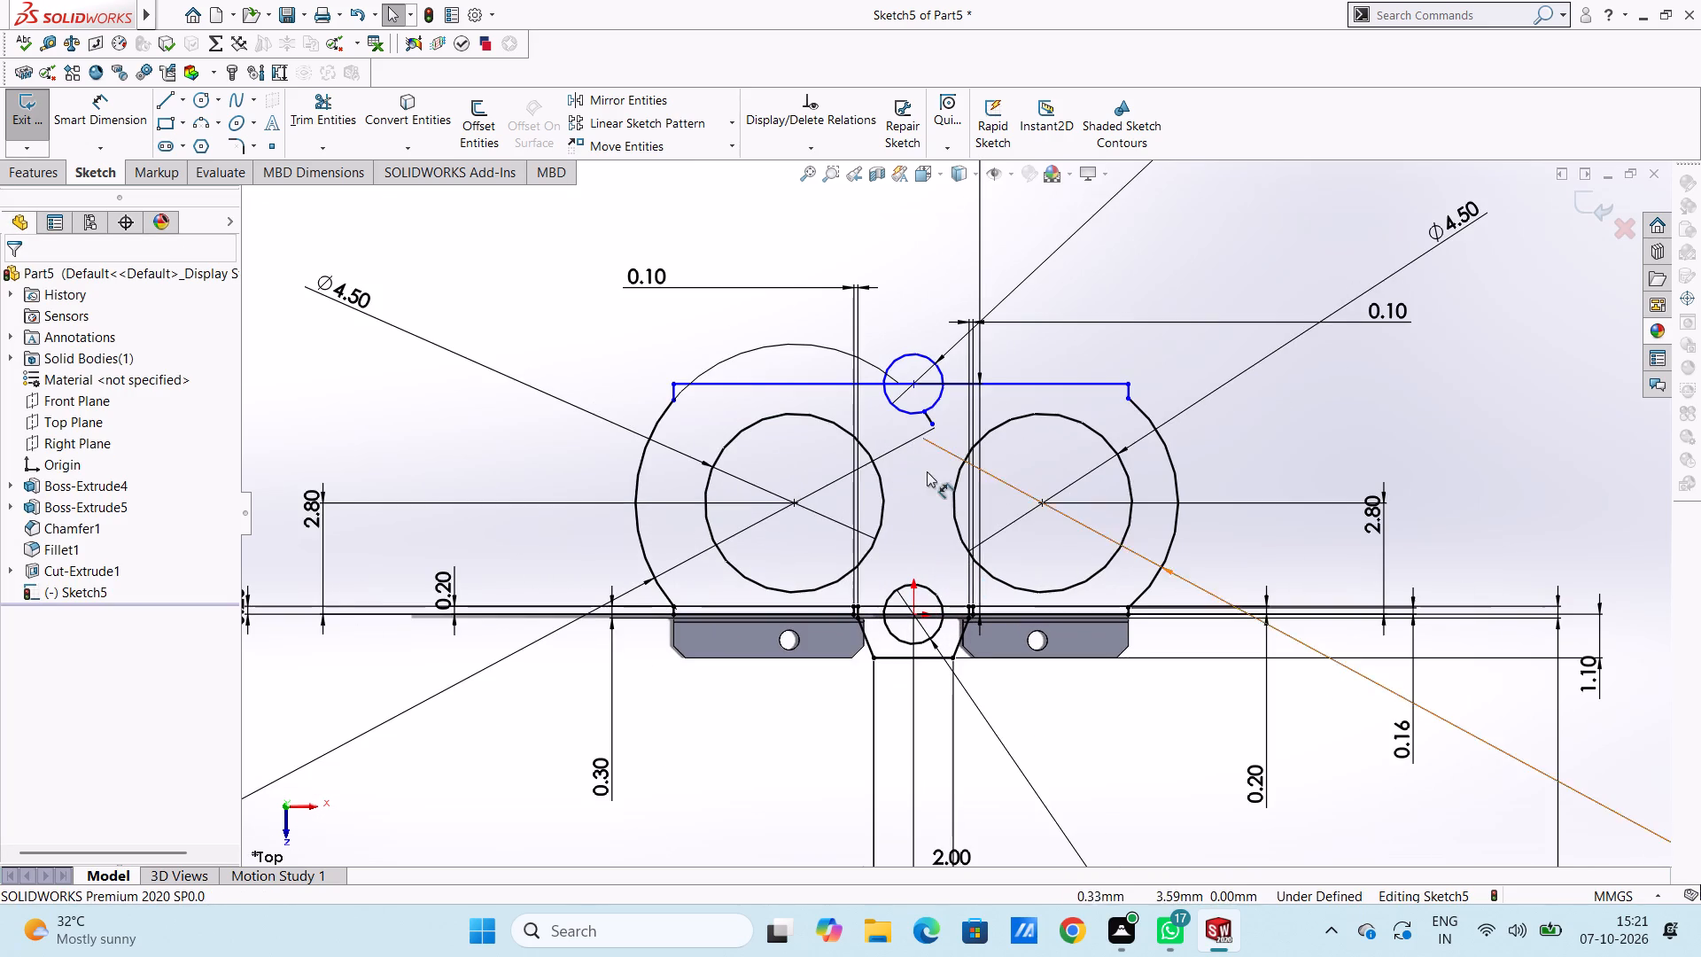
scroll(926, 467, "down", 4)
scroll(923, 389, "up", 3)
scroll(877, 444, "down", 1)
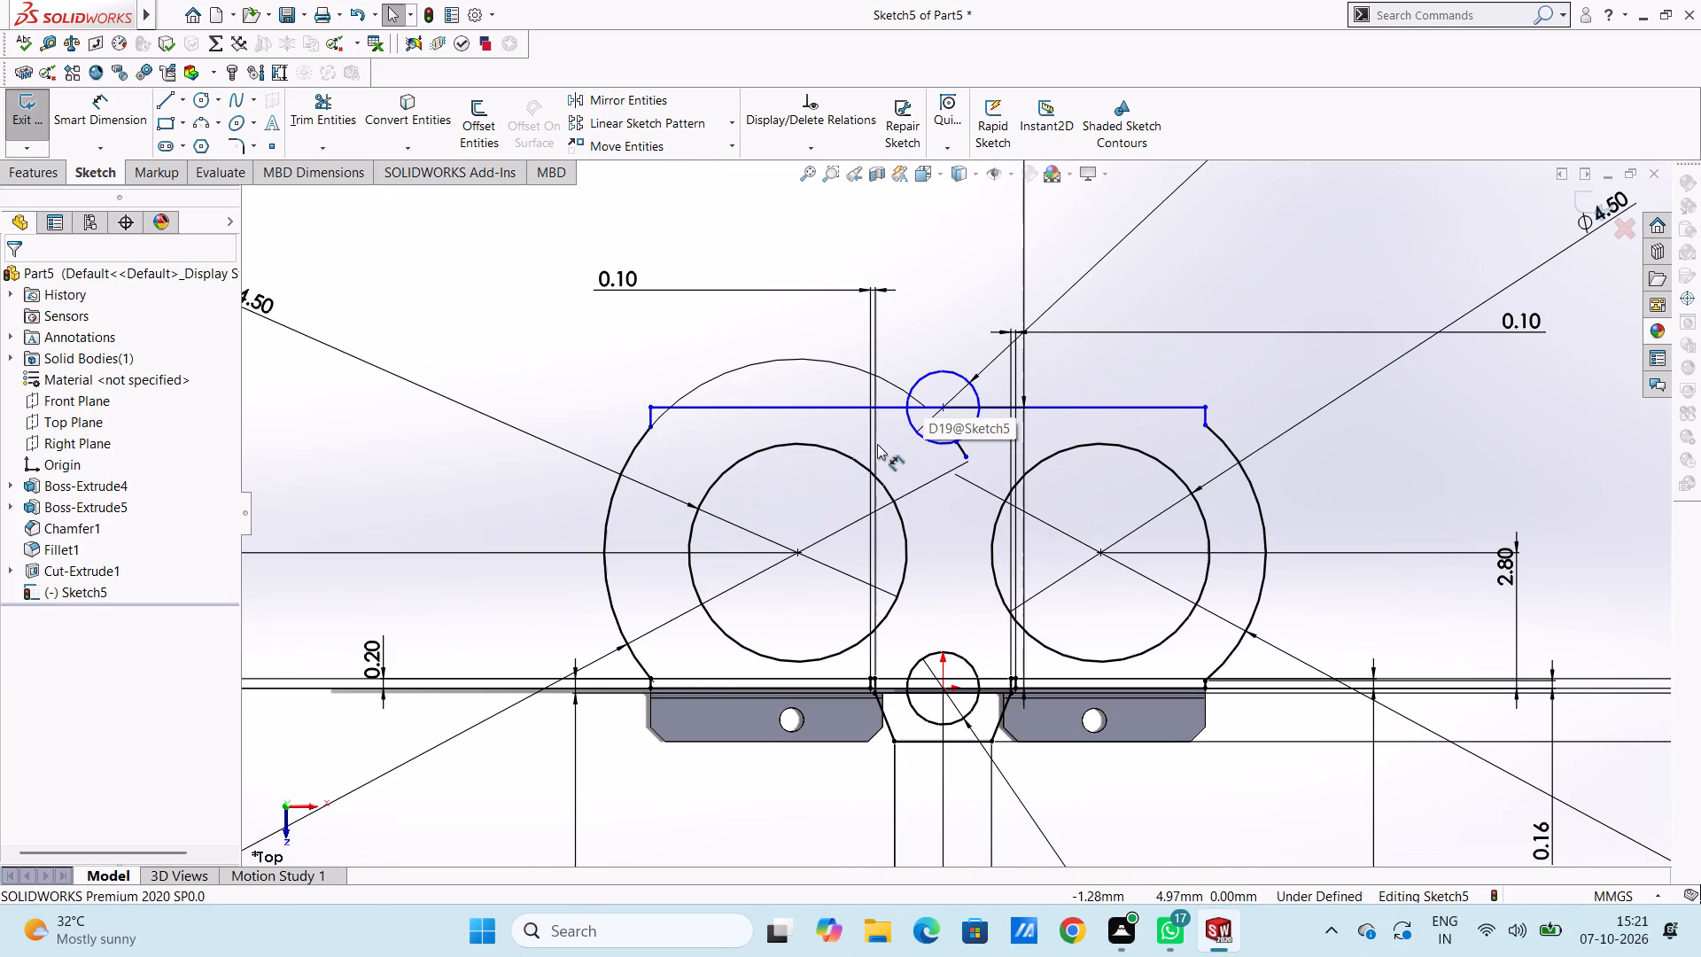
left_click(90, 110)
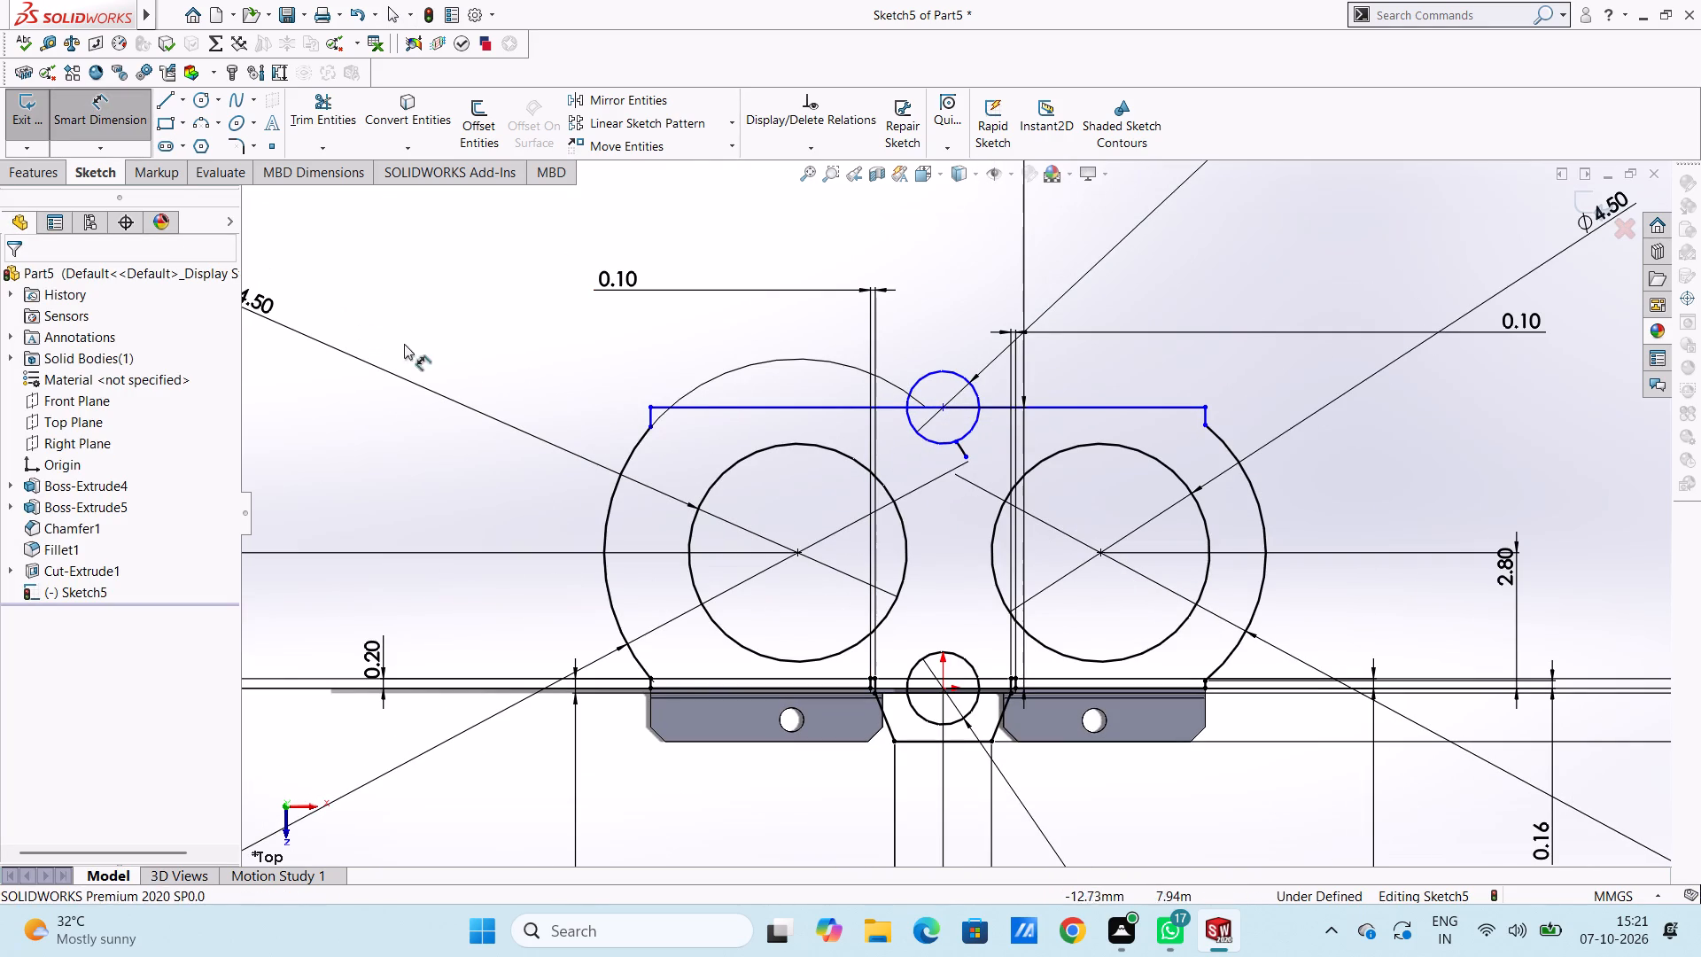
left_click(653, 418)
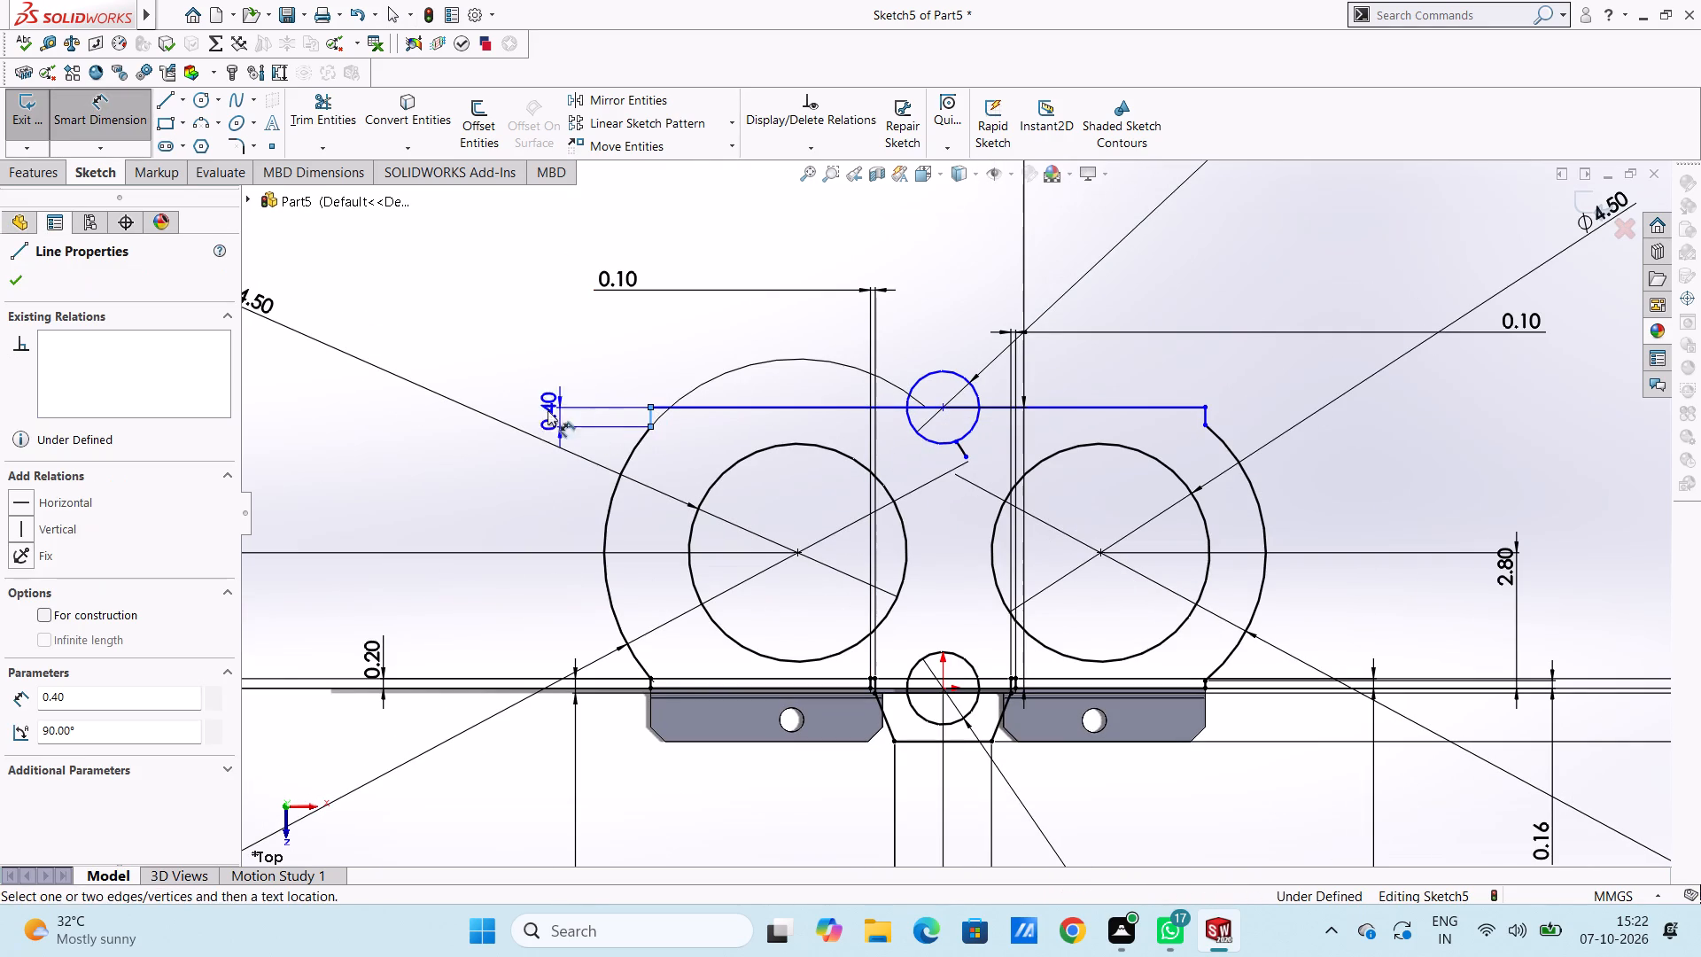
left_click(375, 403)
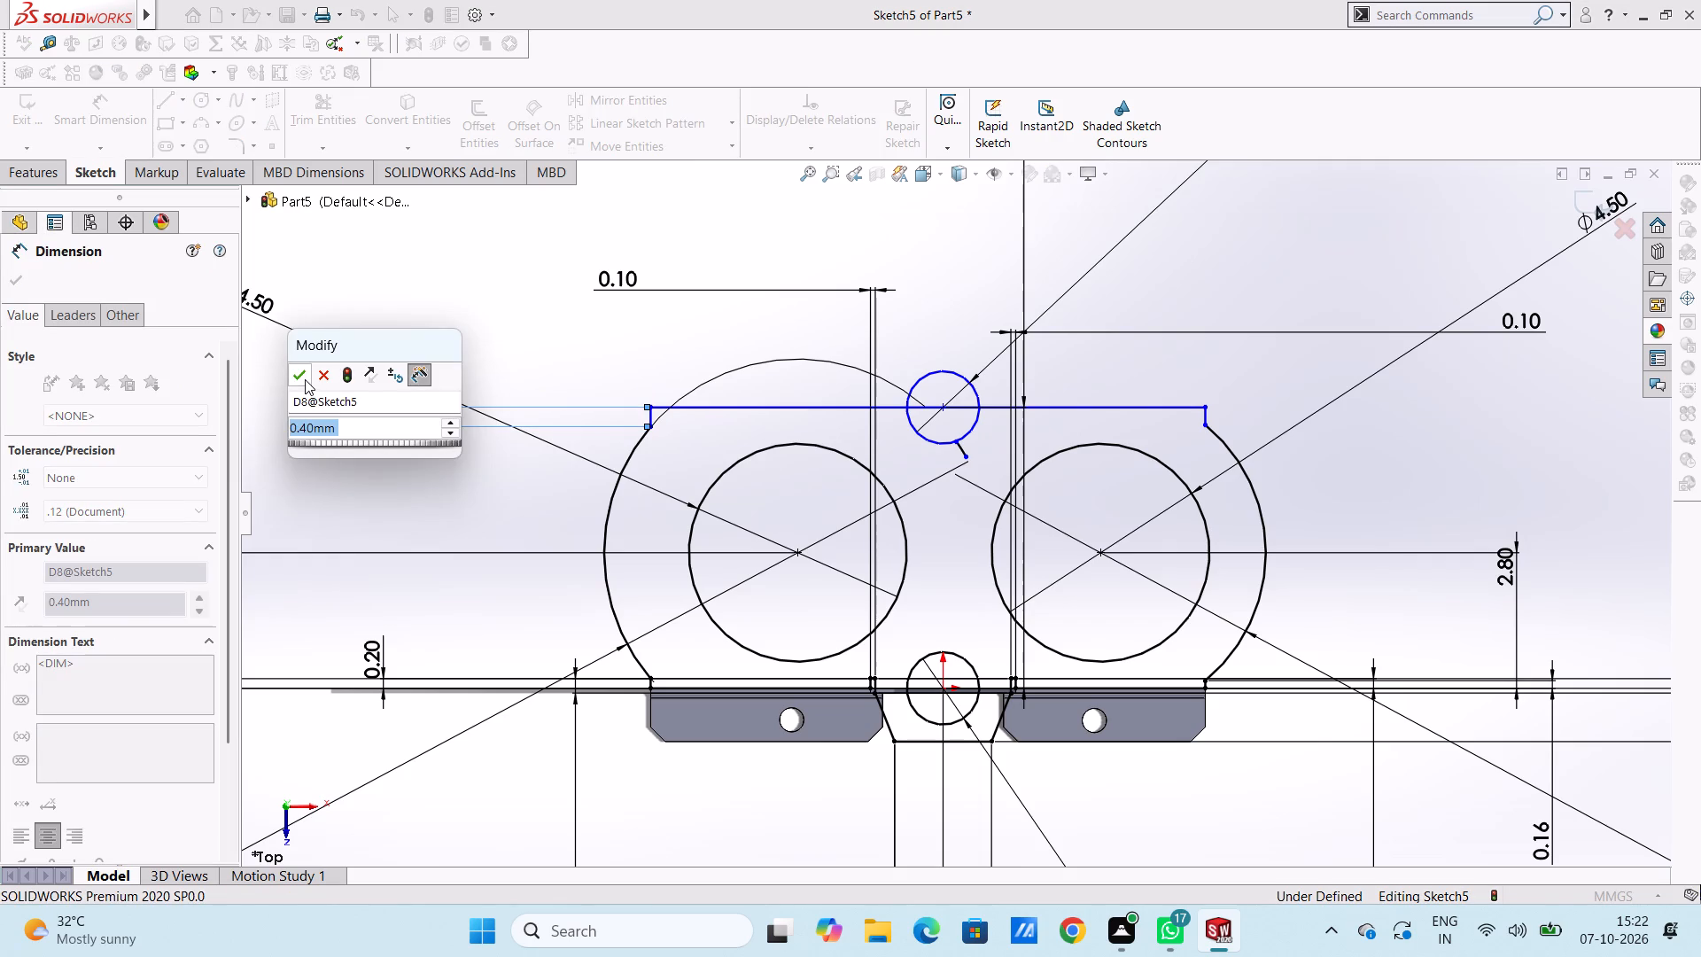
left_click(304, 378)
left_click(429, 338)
Dimension the length of the outline's top horizontal line, placing the dimension above the sketch and keeping the drawn length.
left_click(839, 404)
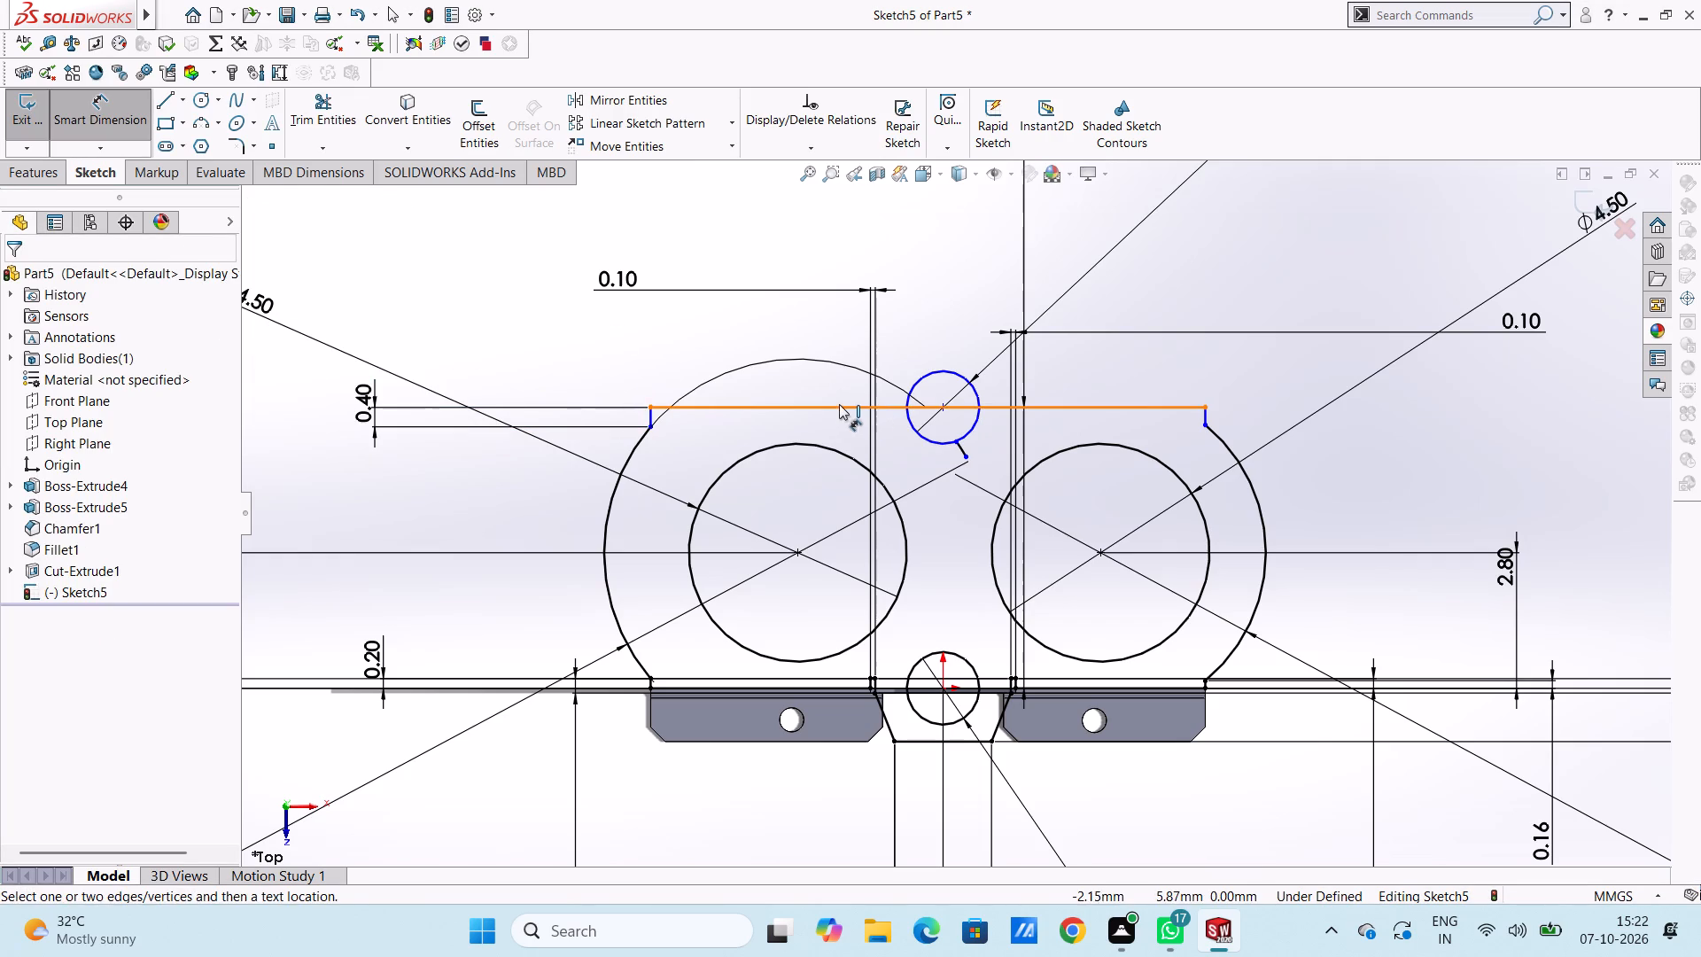
scroll(837, 295, "up", 2)
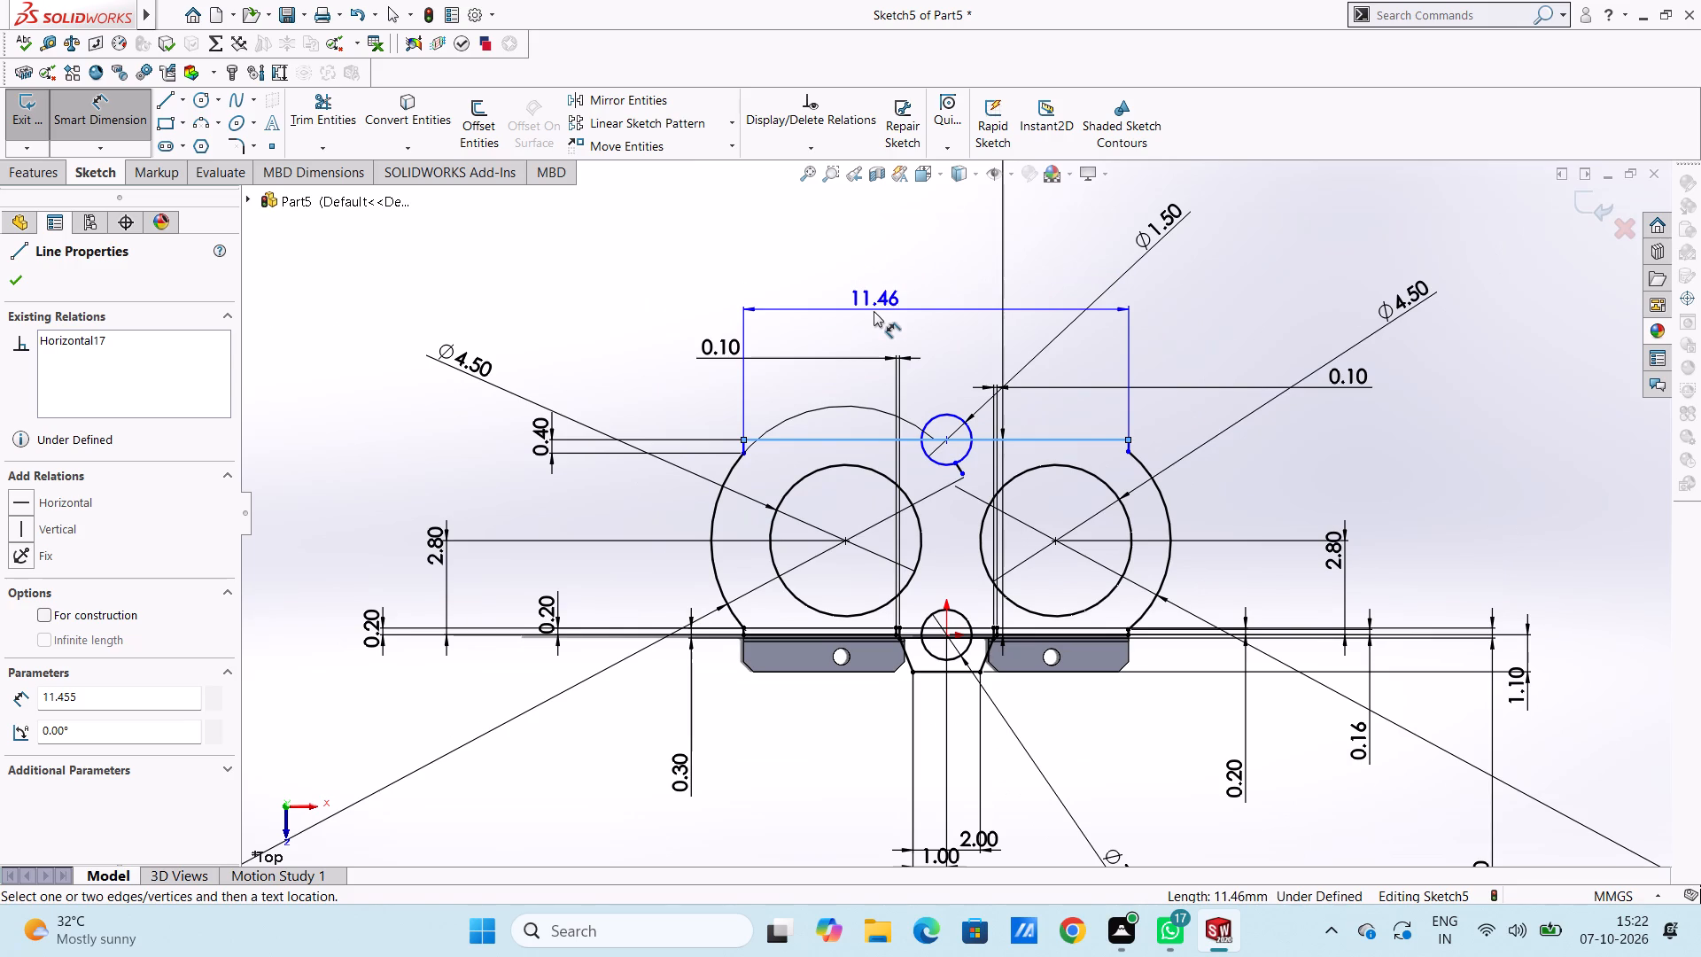
left_click(872, 284)
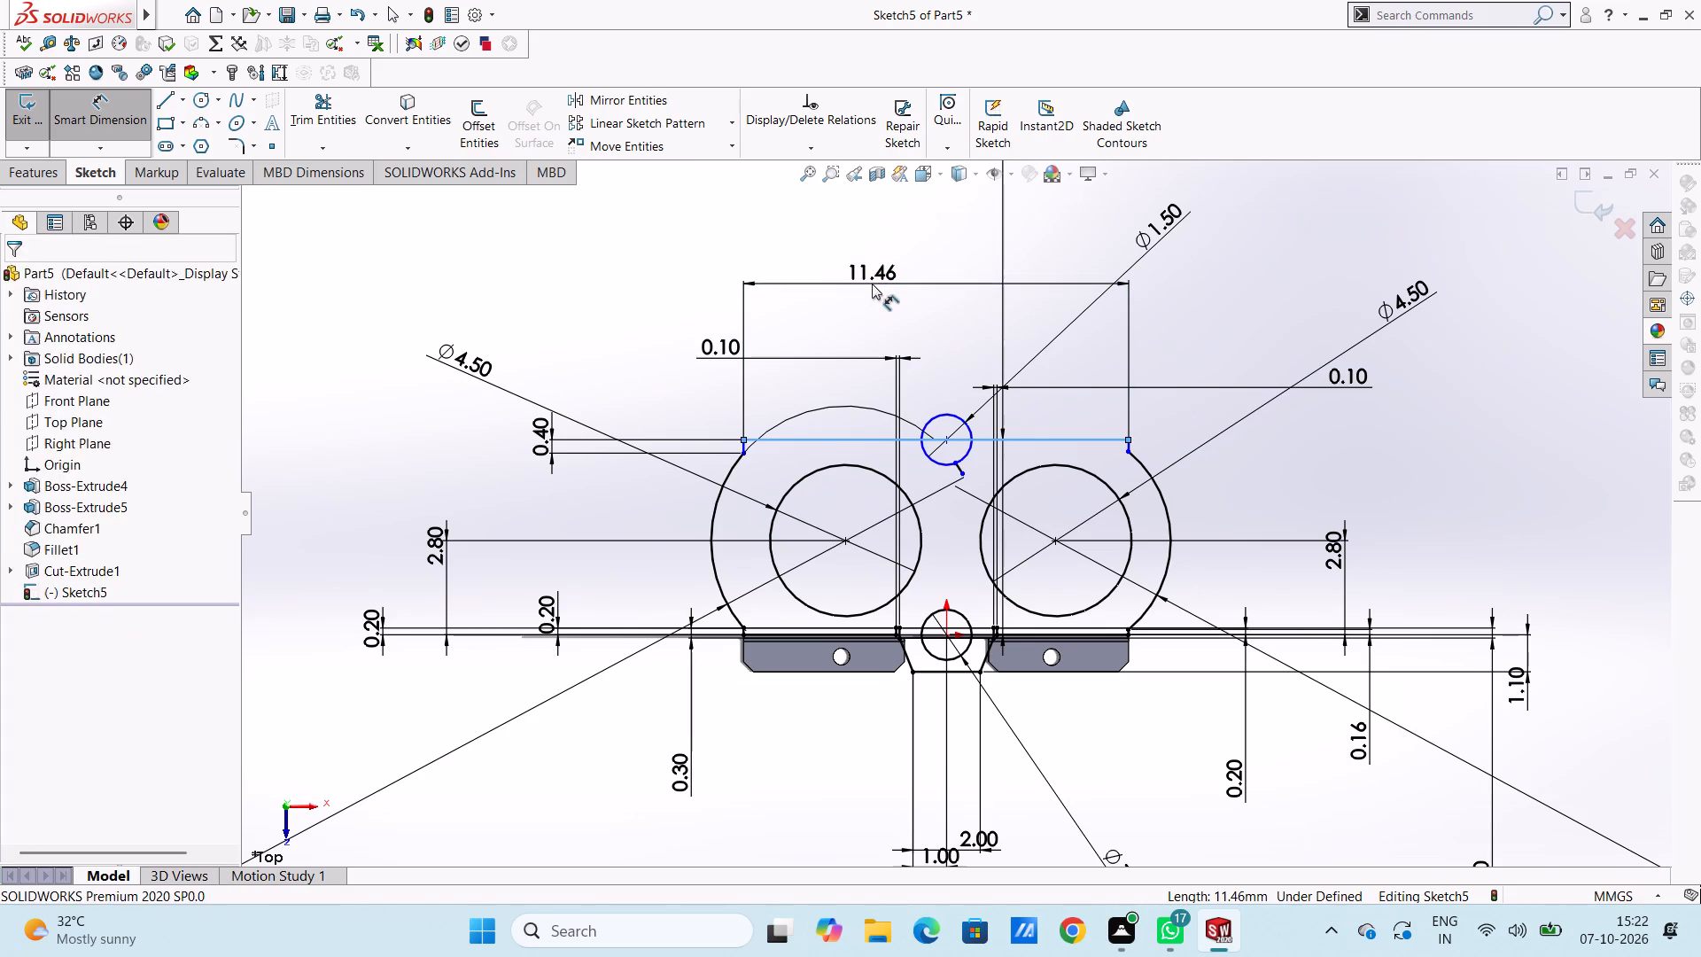
left_click(796, 254)
left_click(773, 237)
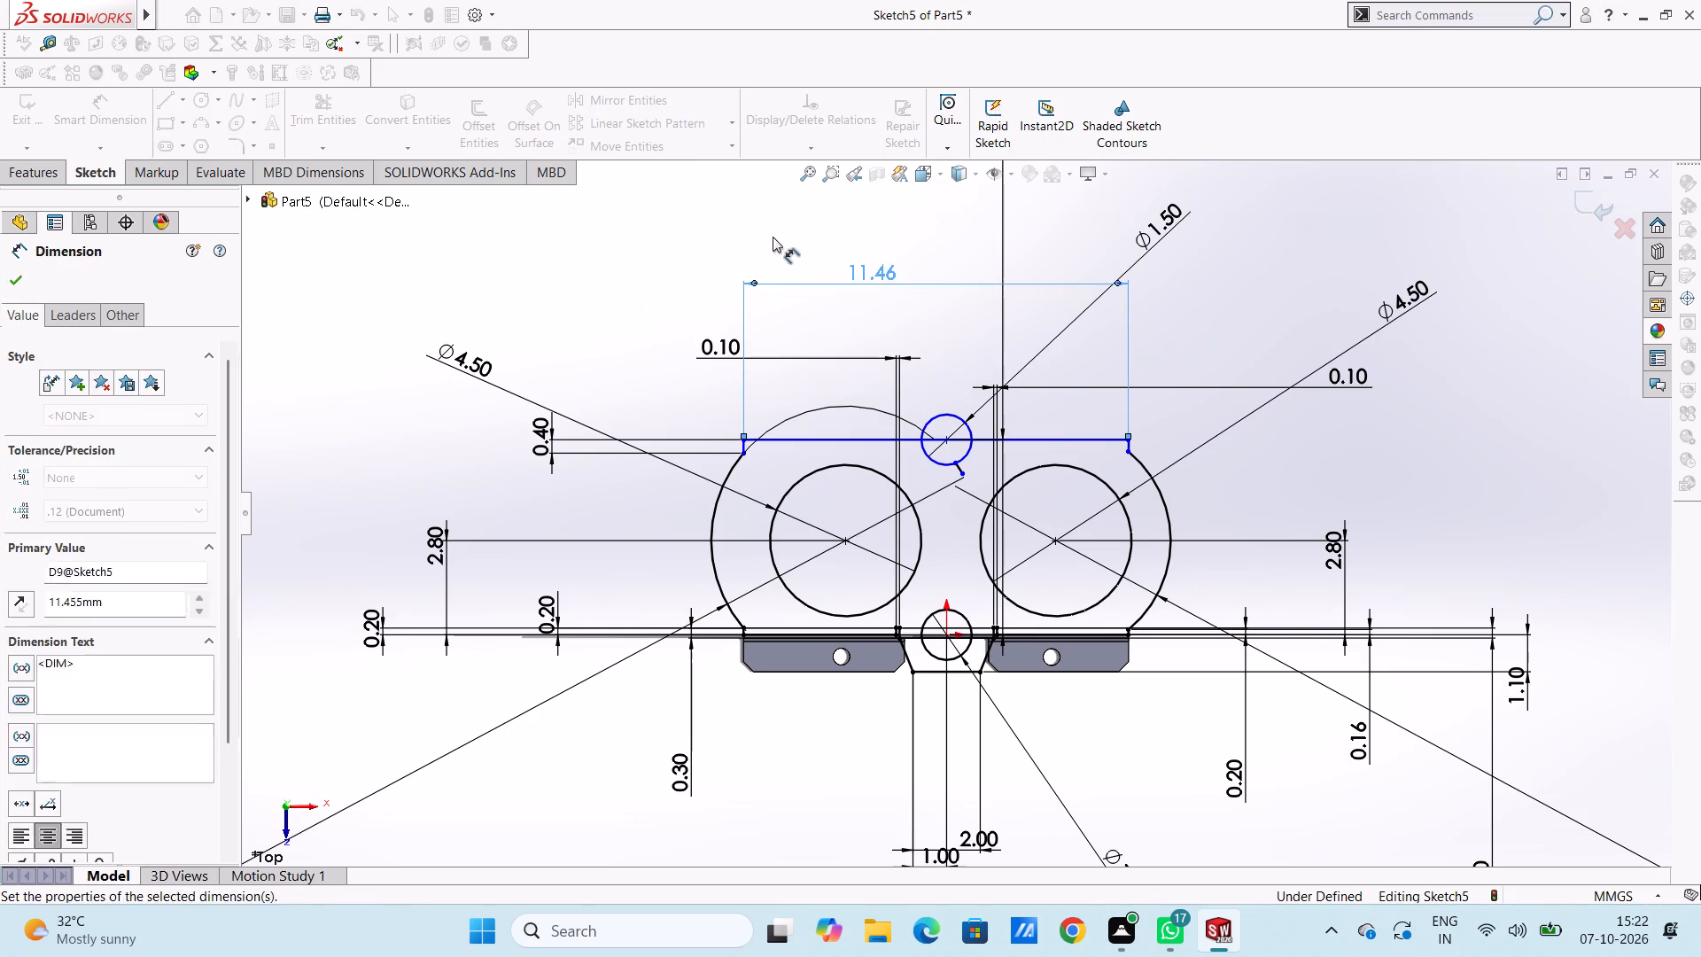
Dimension the short vertical line at the outline's upper-right corner and set its length to 0.4 mm.
scroll(1138, 495, "down", 5)
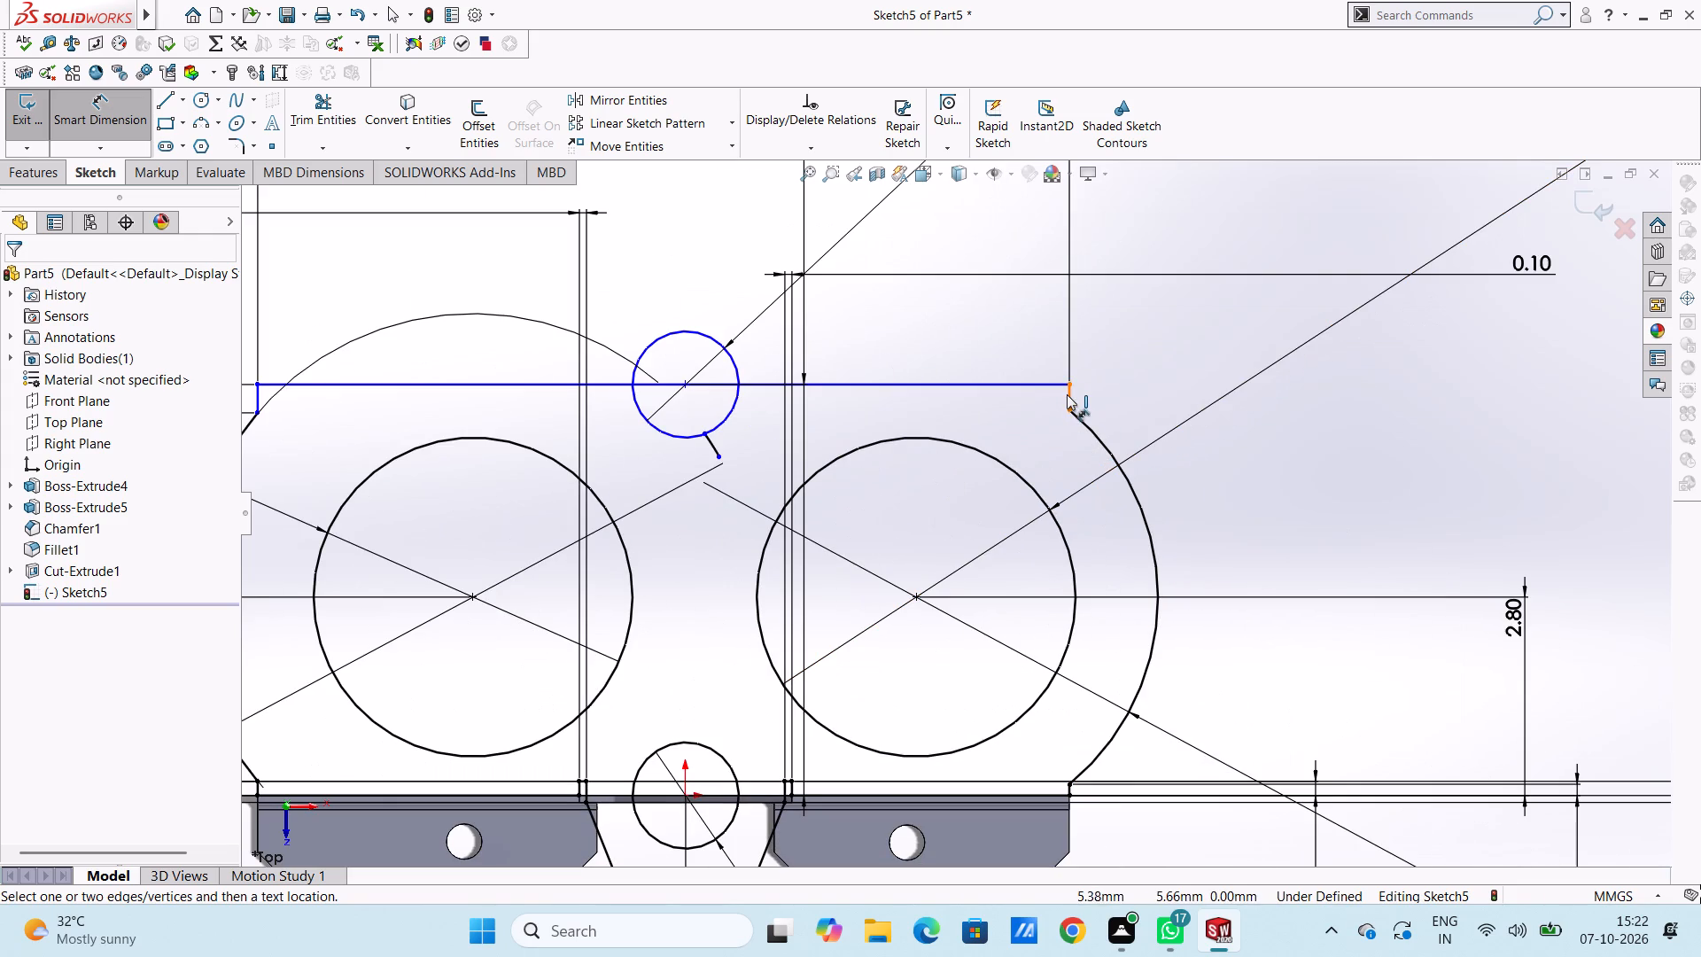
left_click(1071, 395)
left_click(1596, 440)
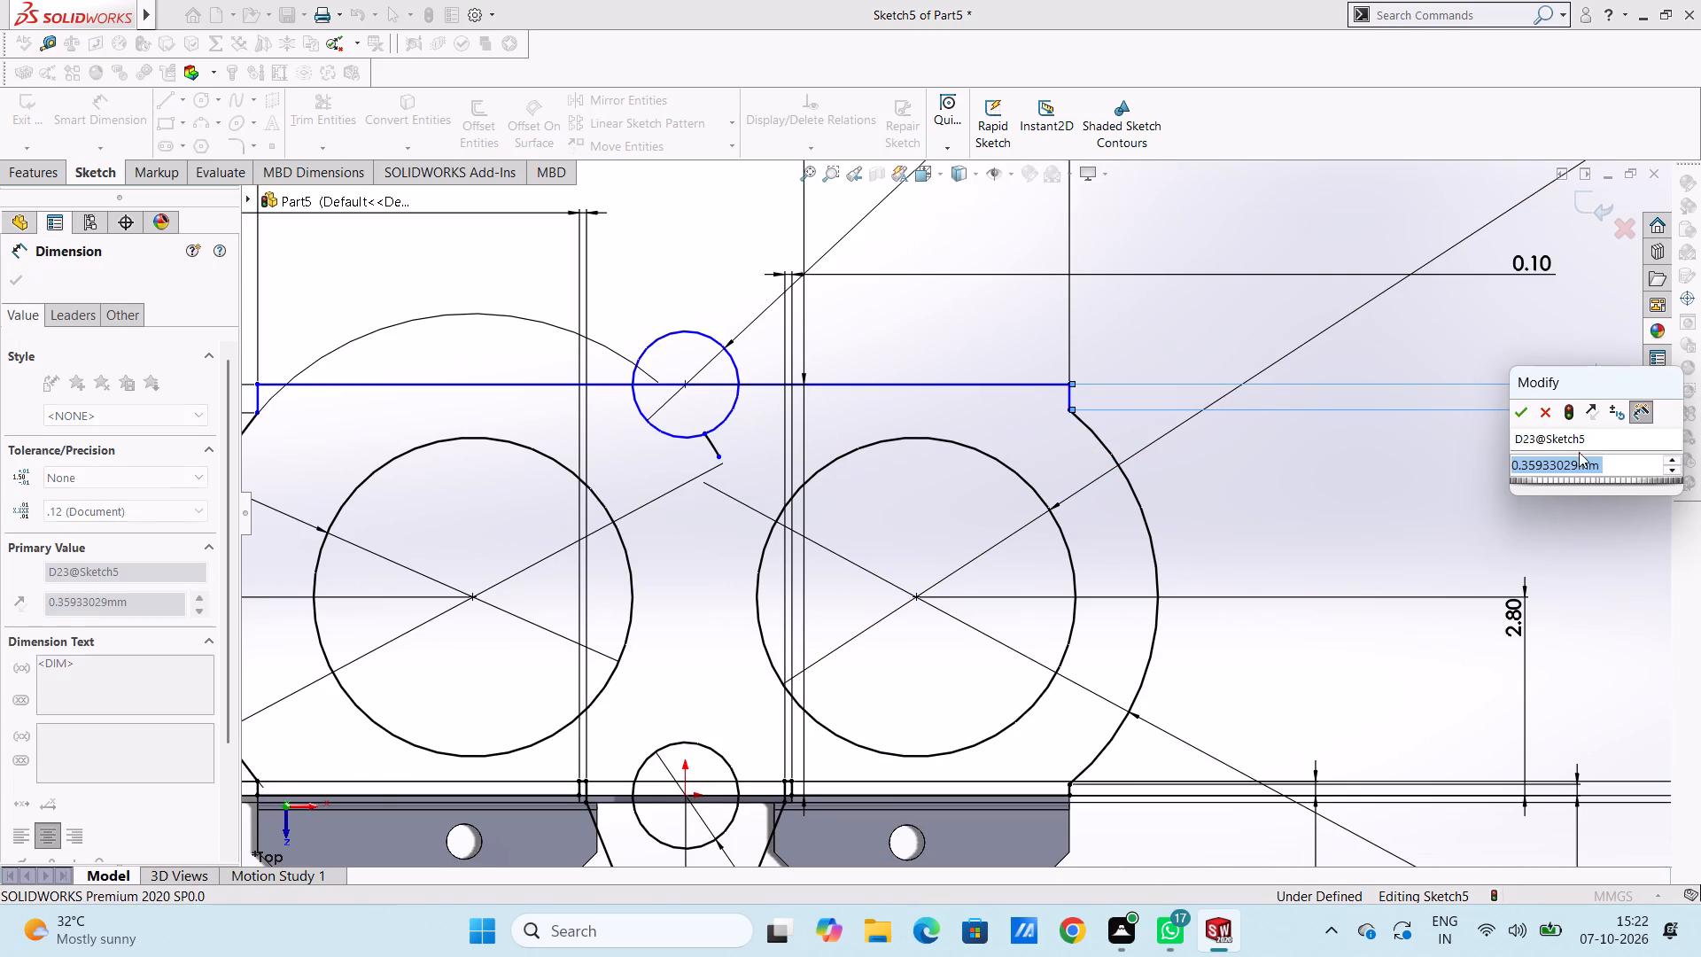
scroll(1363, 488, "up", 5)
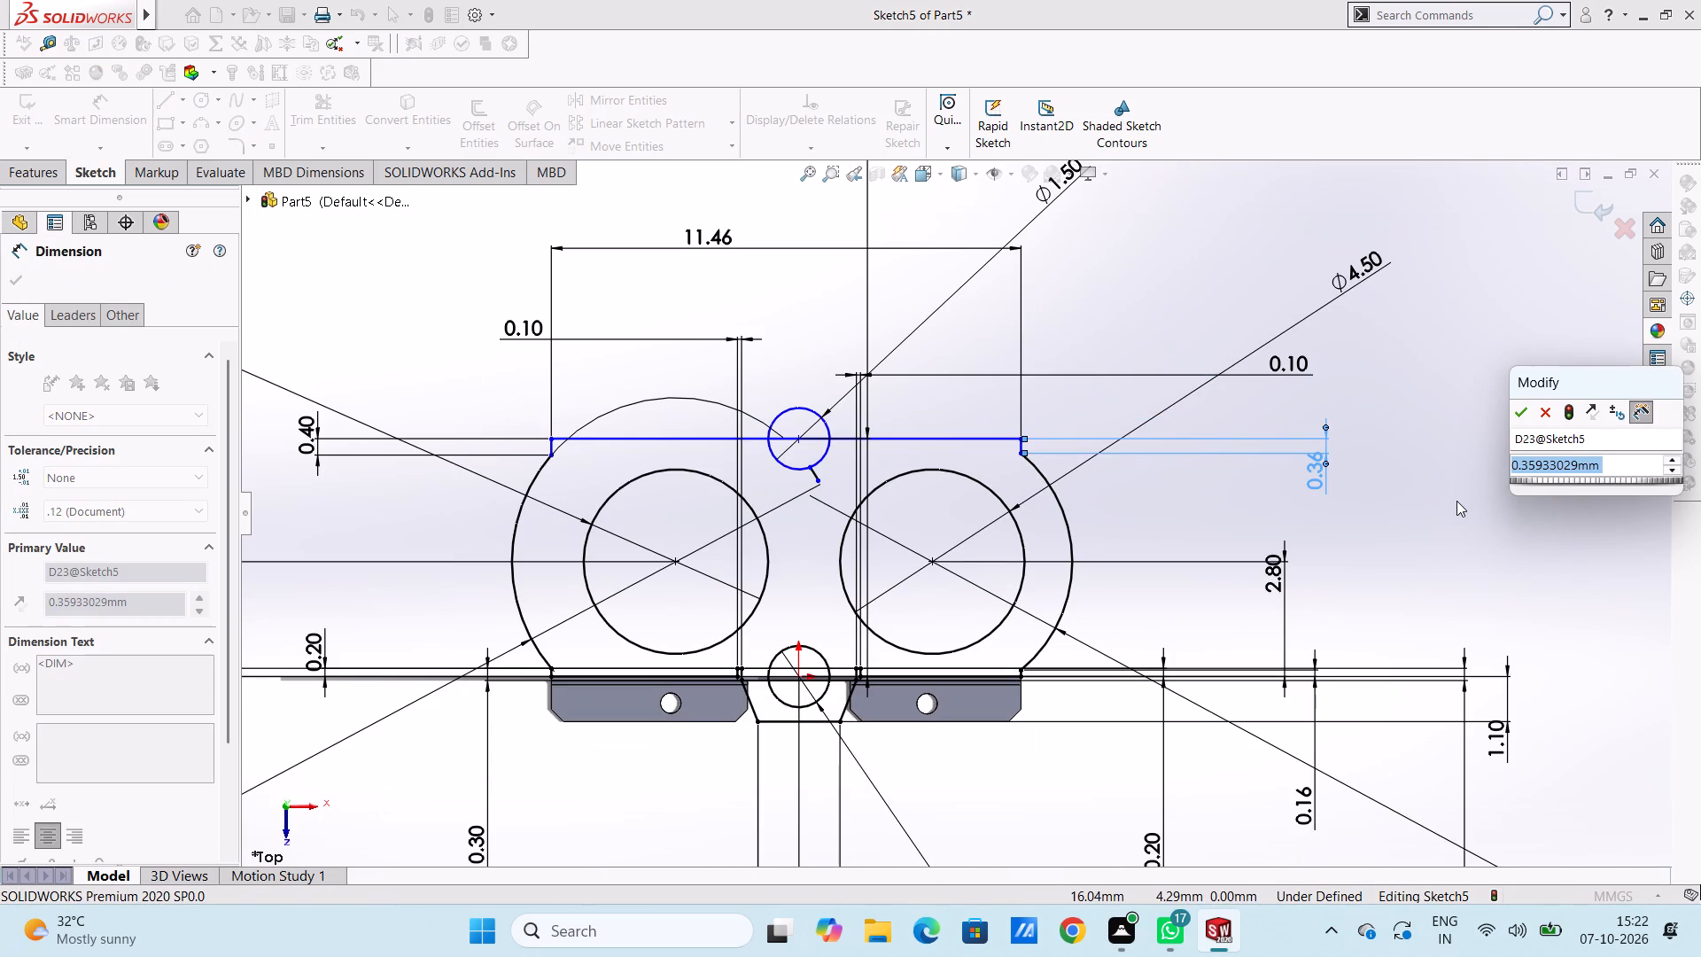
type("0.4")
key("Return")
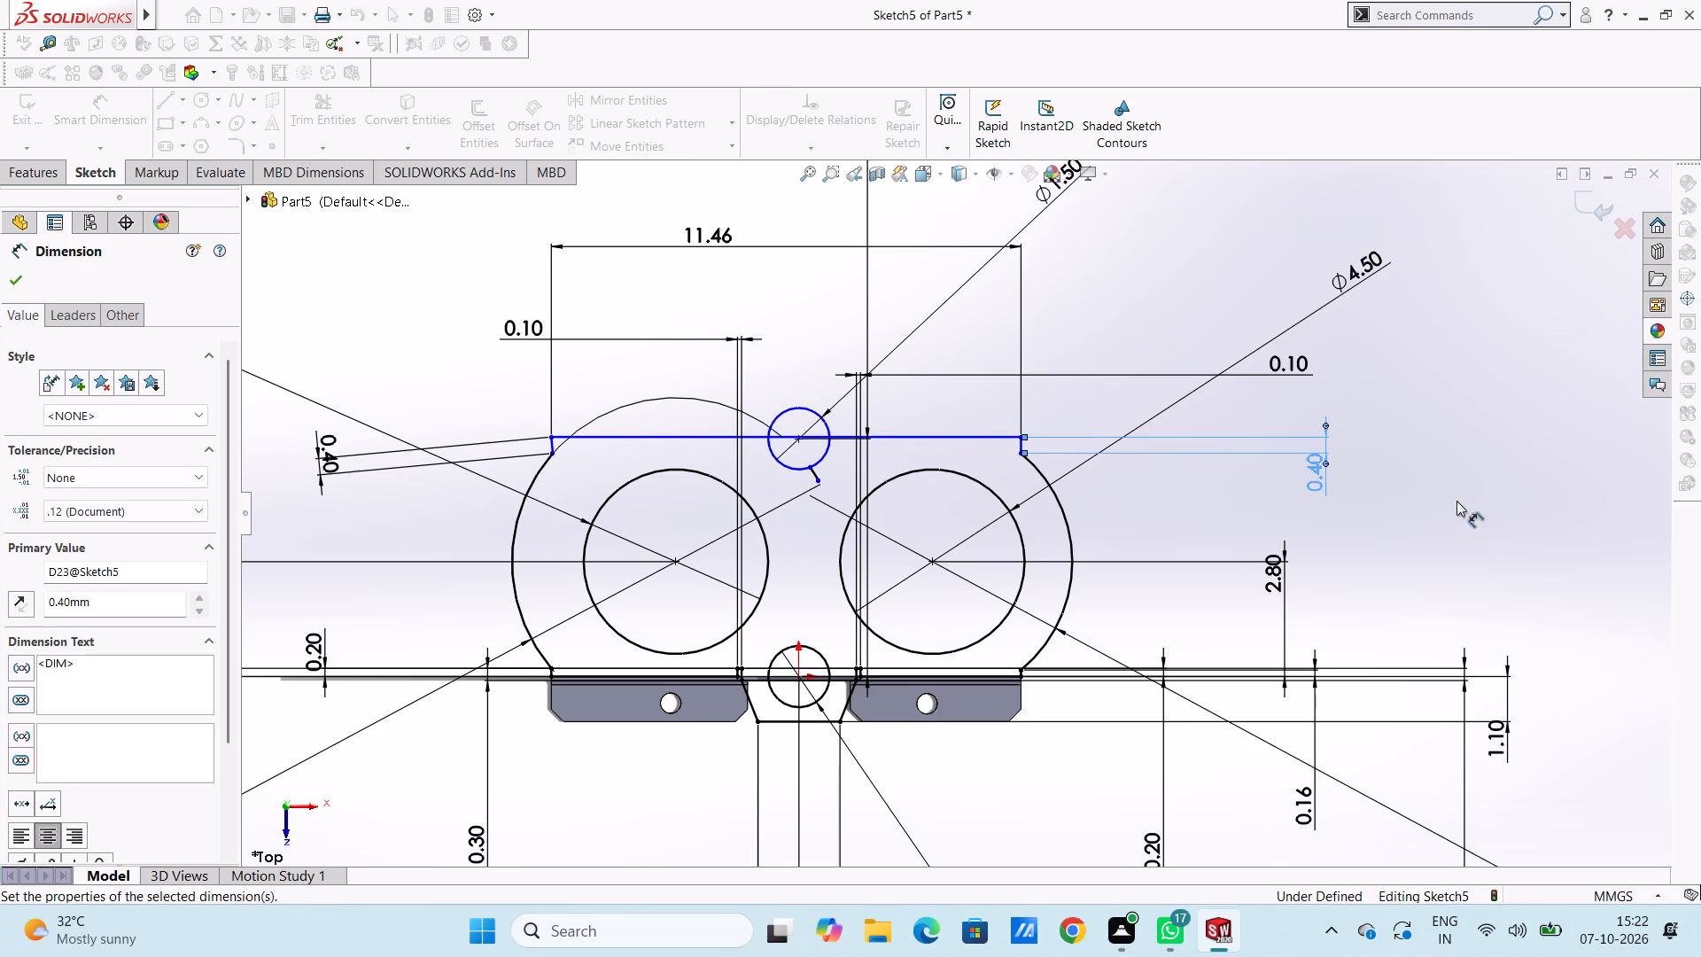
left_click(1099, 399)
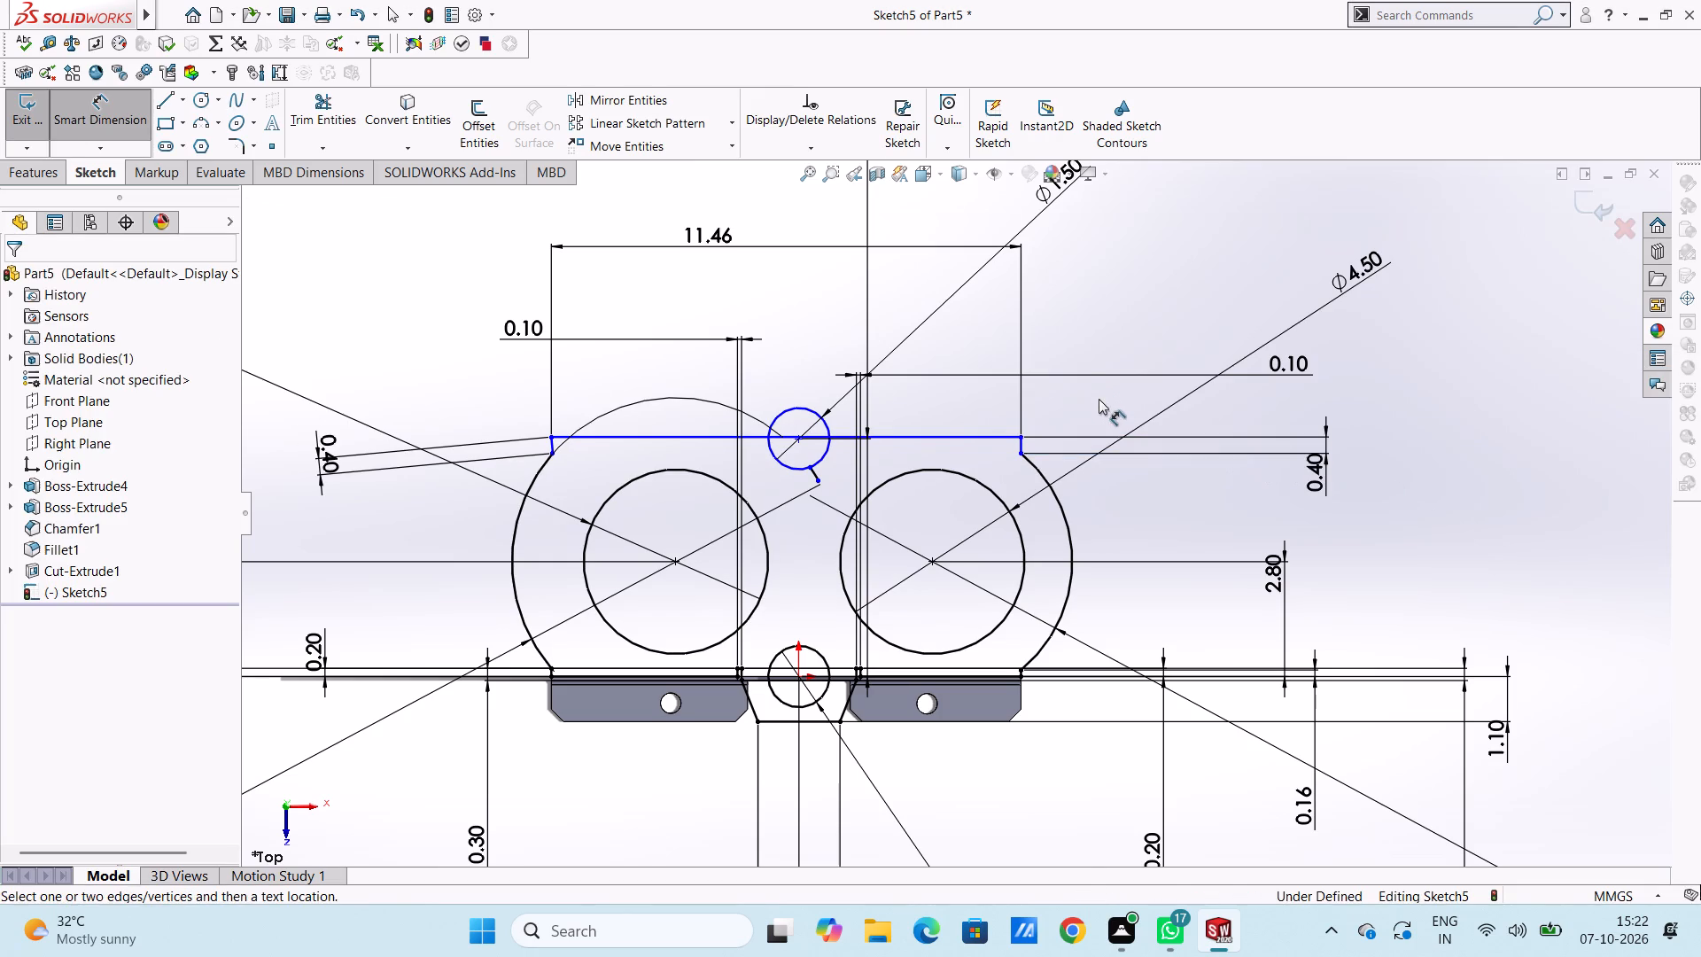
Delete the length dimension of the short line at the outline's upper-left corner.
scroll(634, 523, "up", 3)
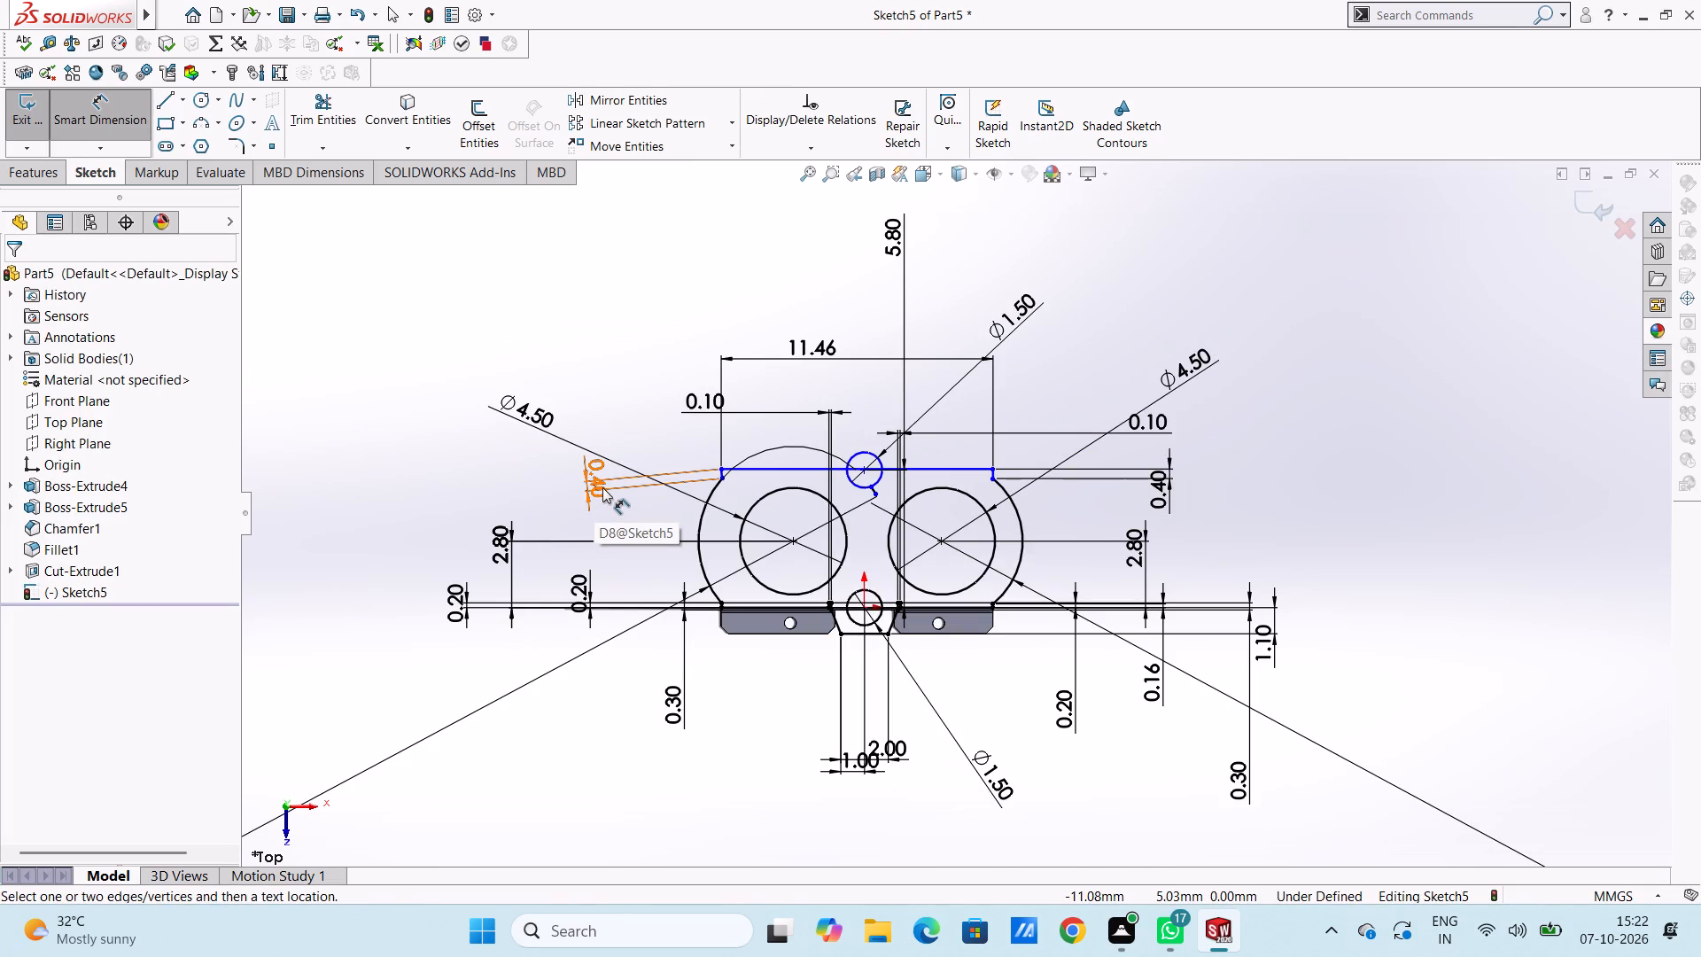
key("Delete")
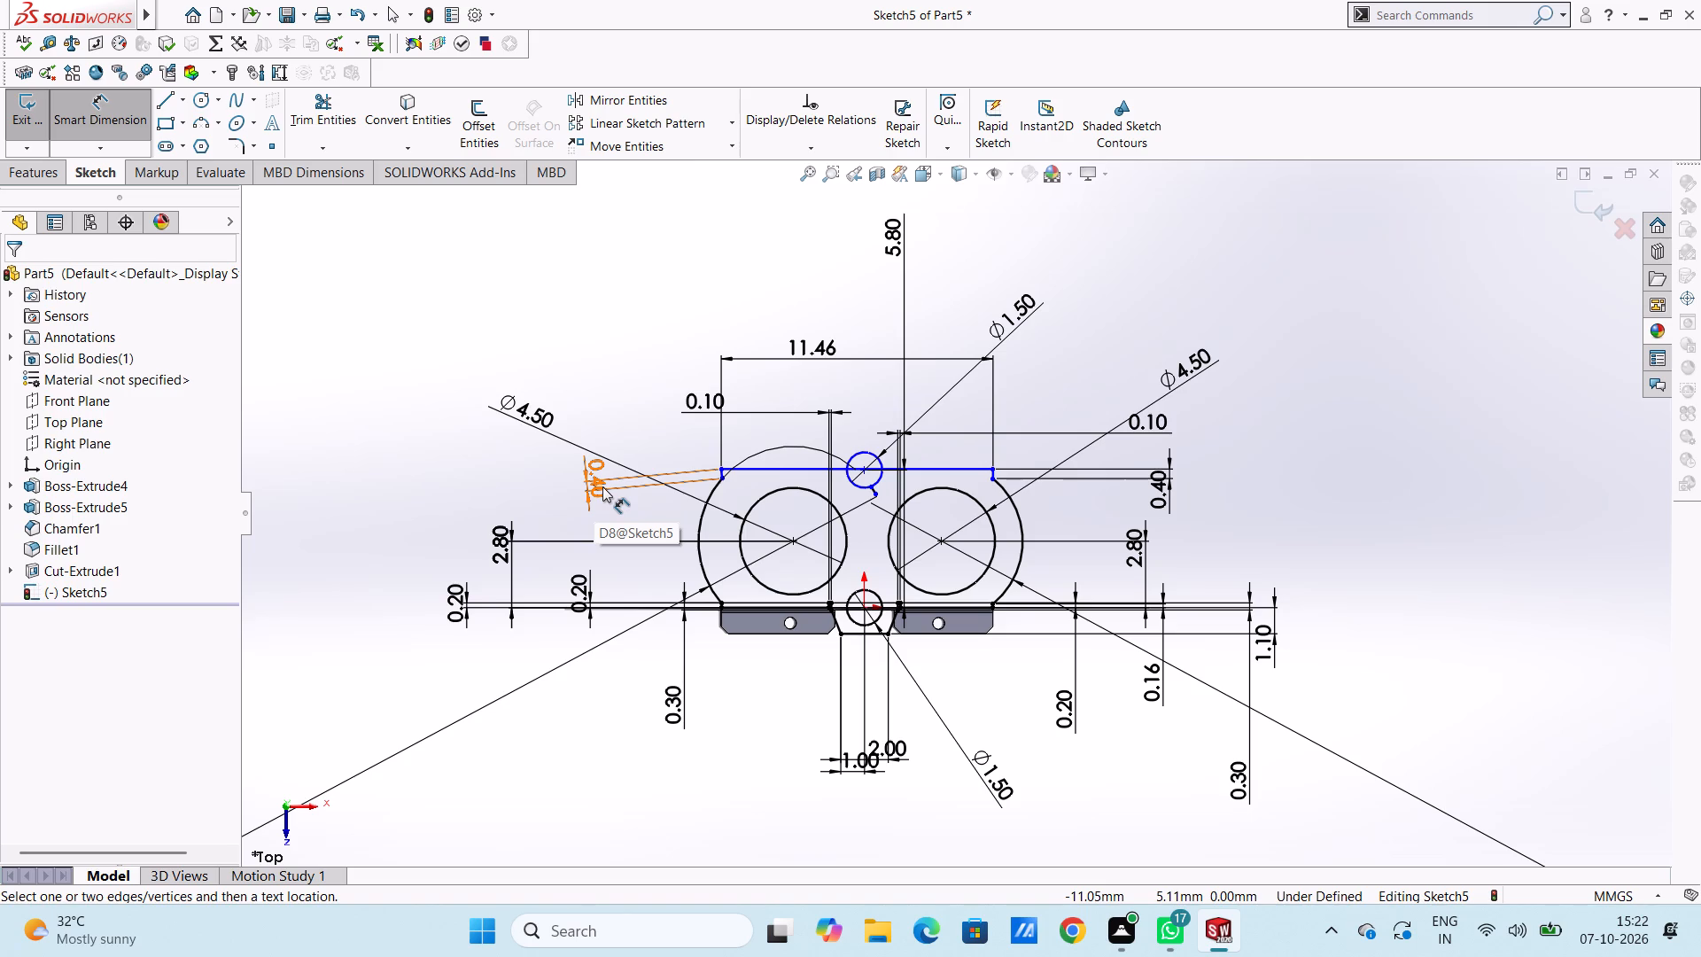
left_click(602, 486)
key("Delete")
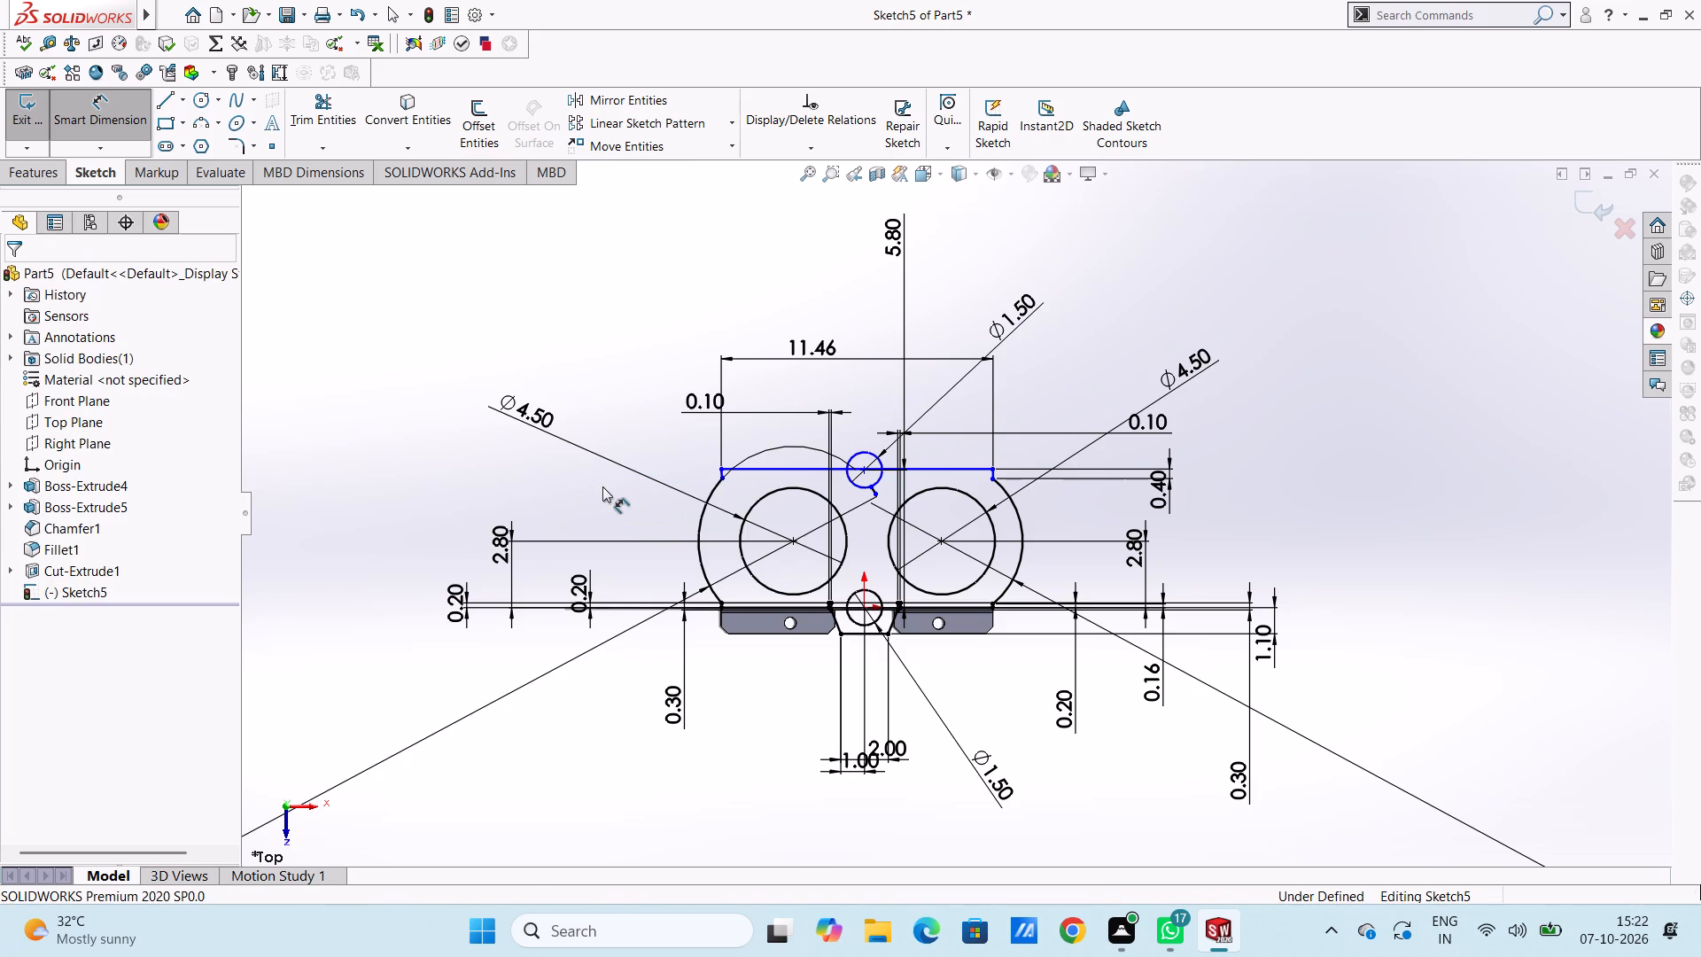
Delete the short slanted line joining the left outer arc to the top horizontal line.
scroll(759, 467, "down", 4)
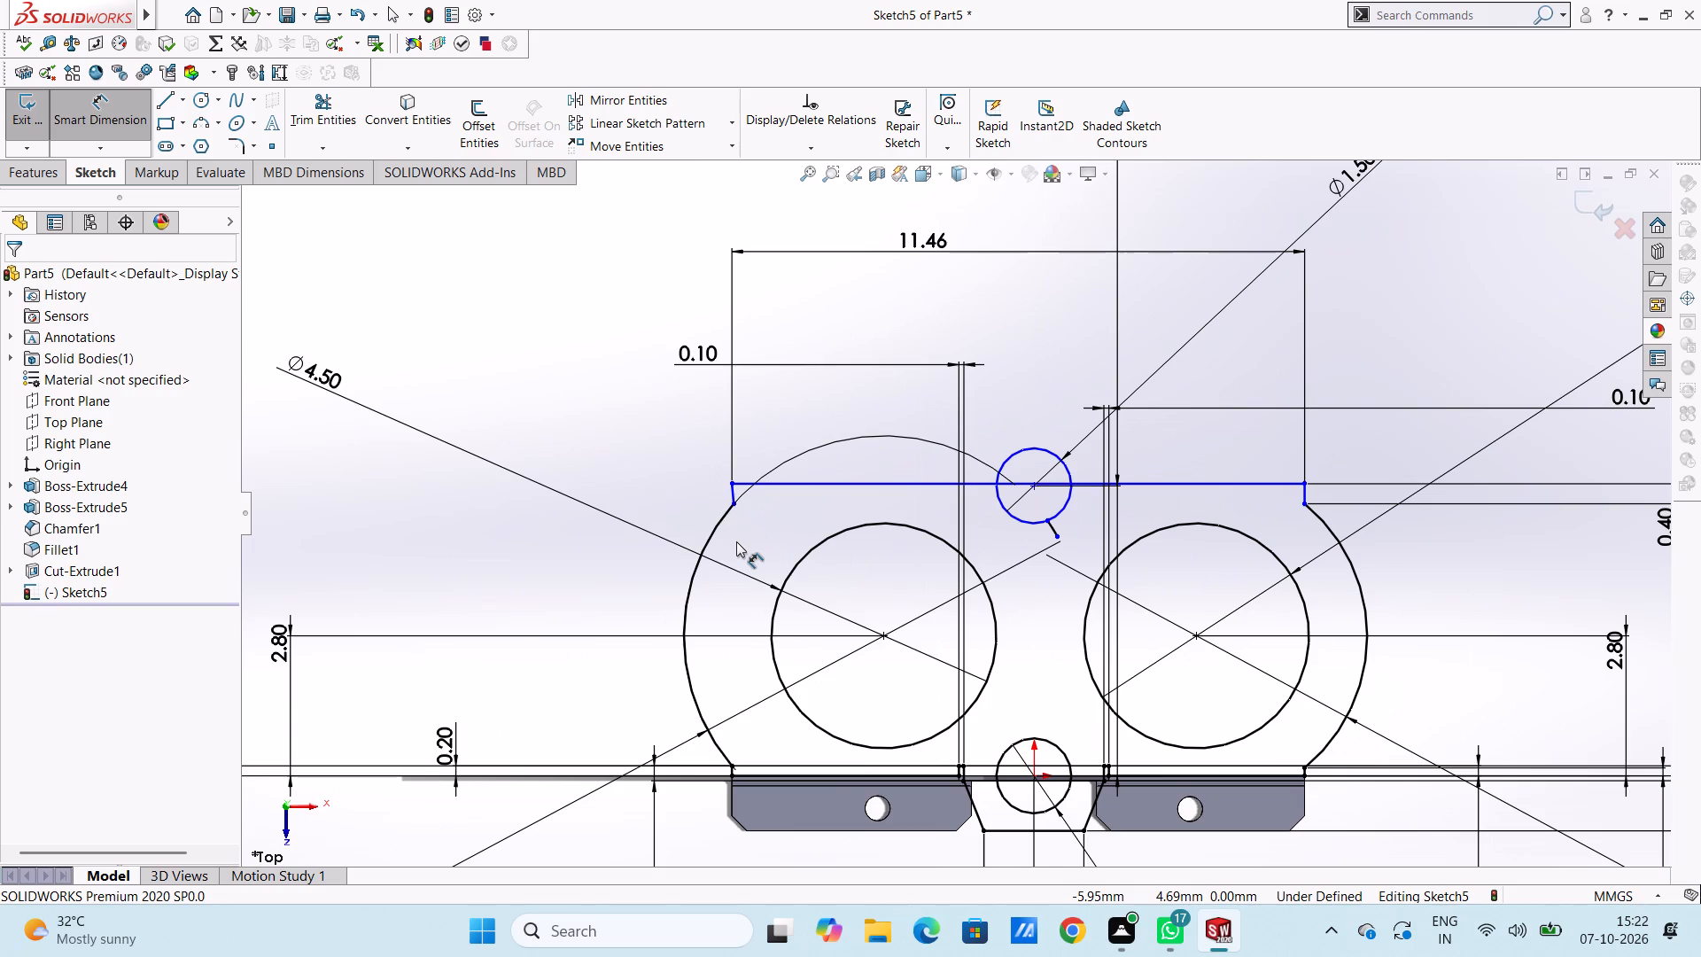
left_click(734, 493)
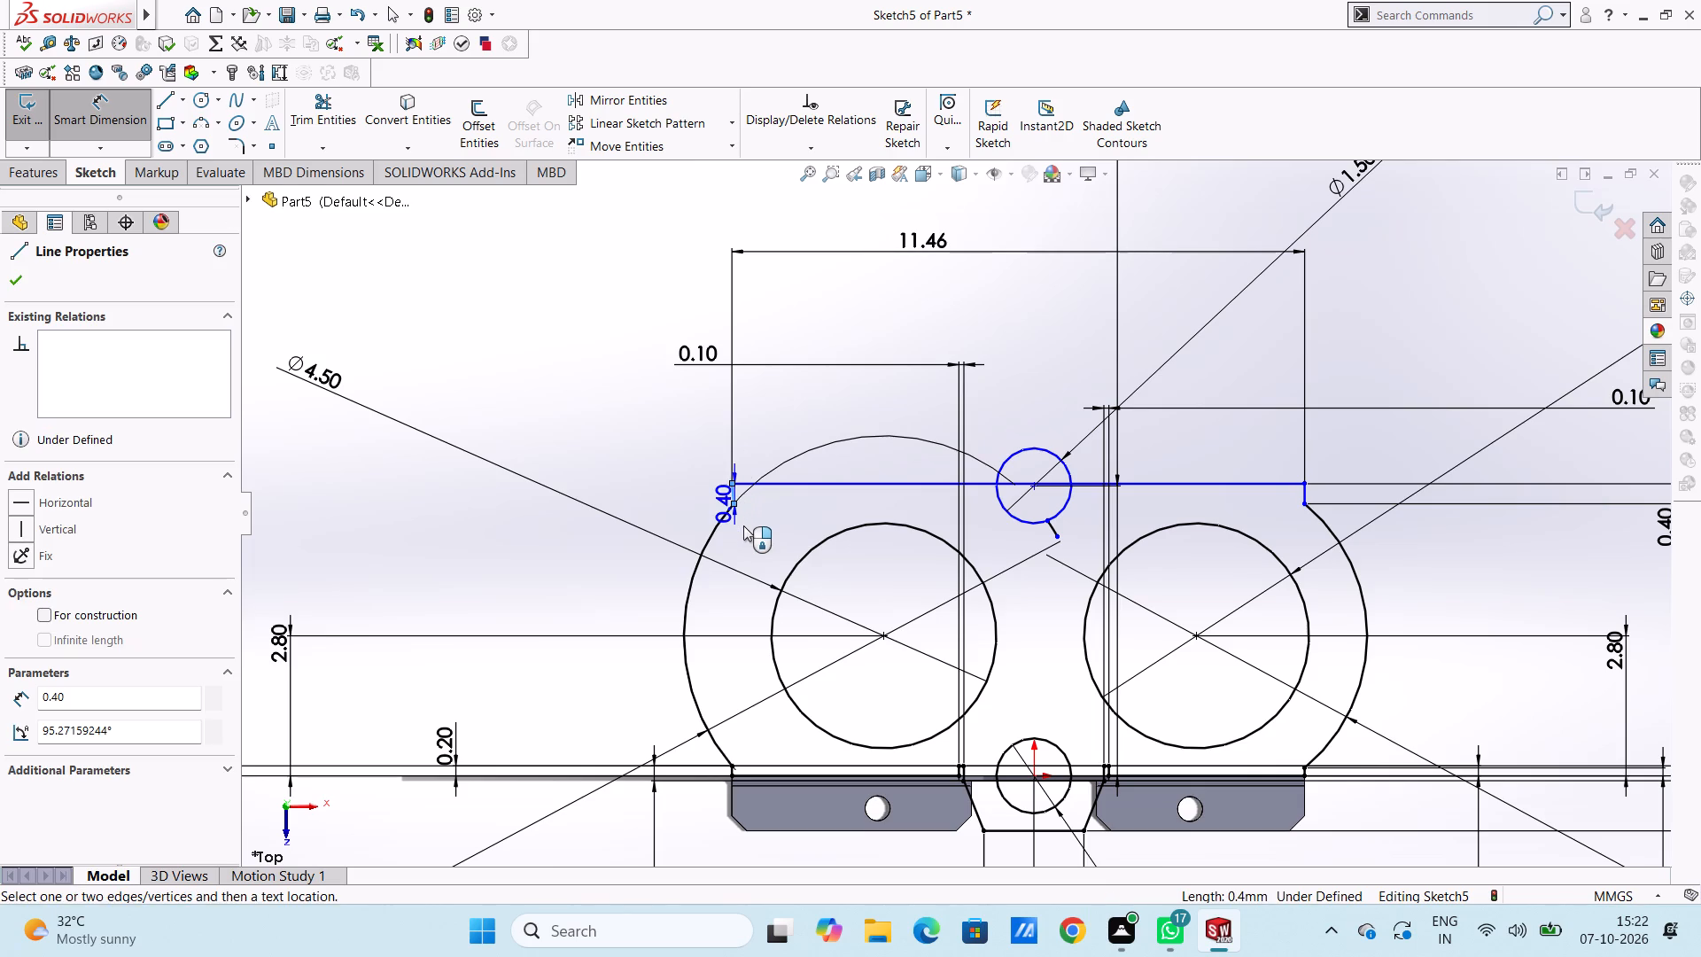
key("Delete")
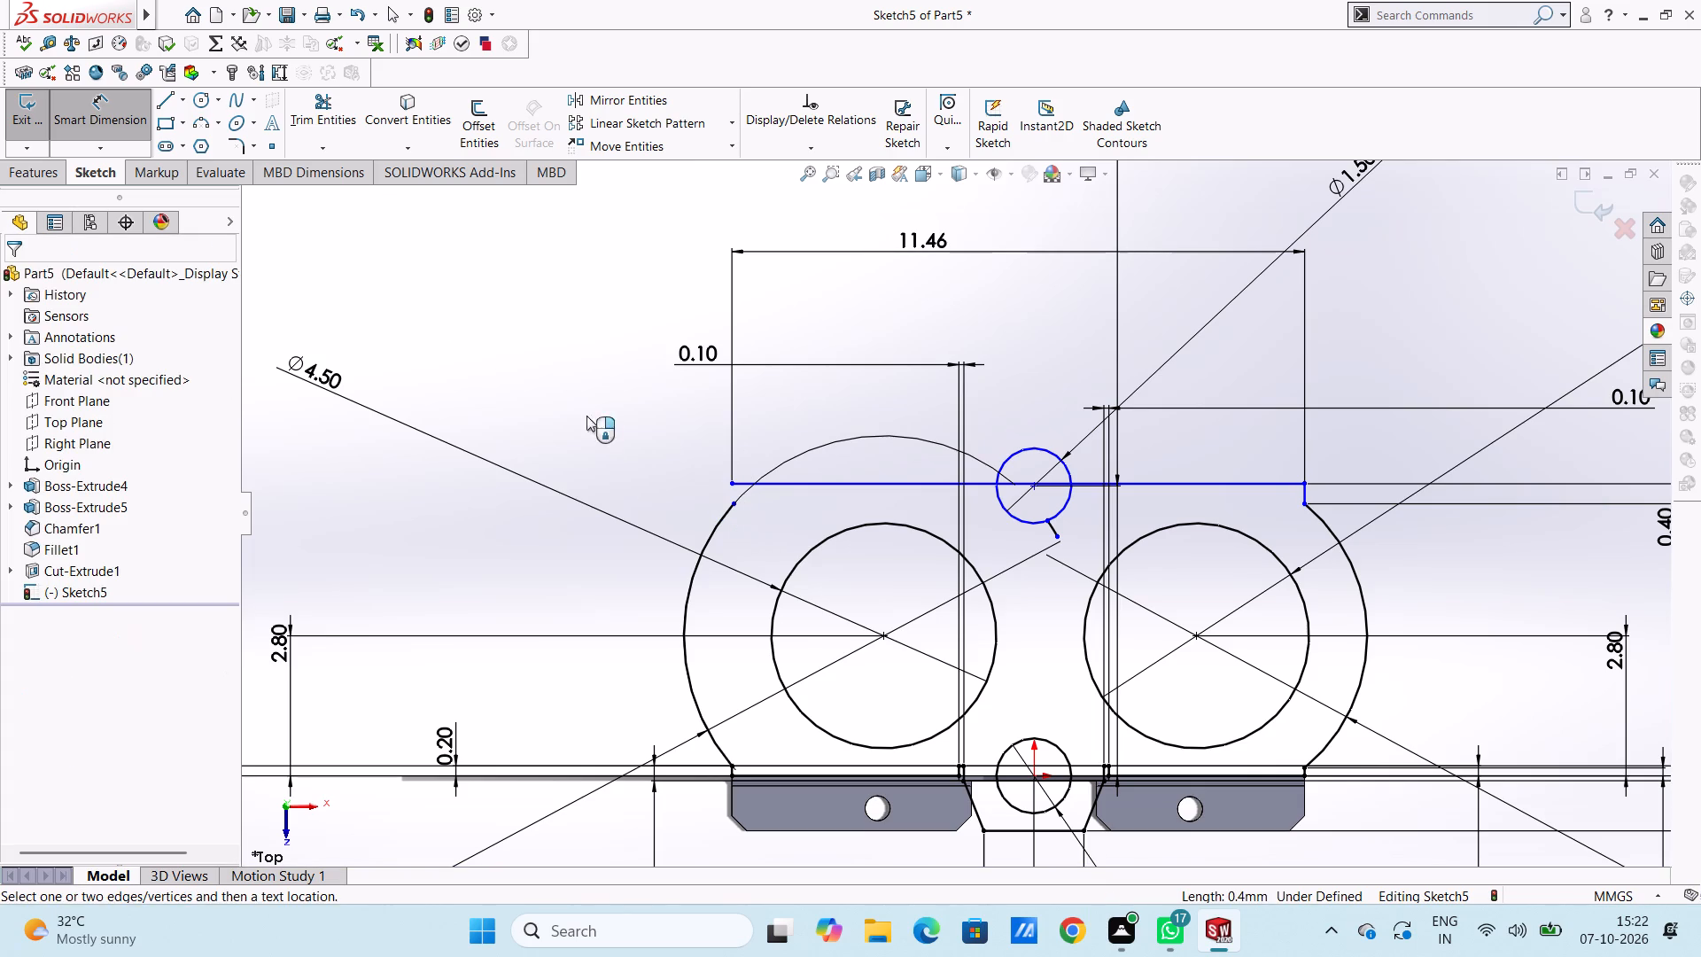
Draw a vertical line about 1 mm long from the left outer arc's upper endpoint up past the top horizontal line.
left_click(167, 106)
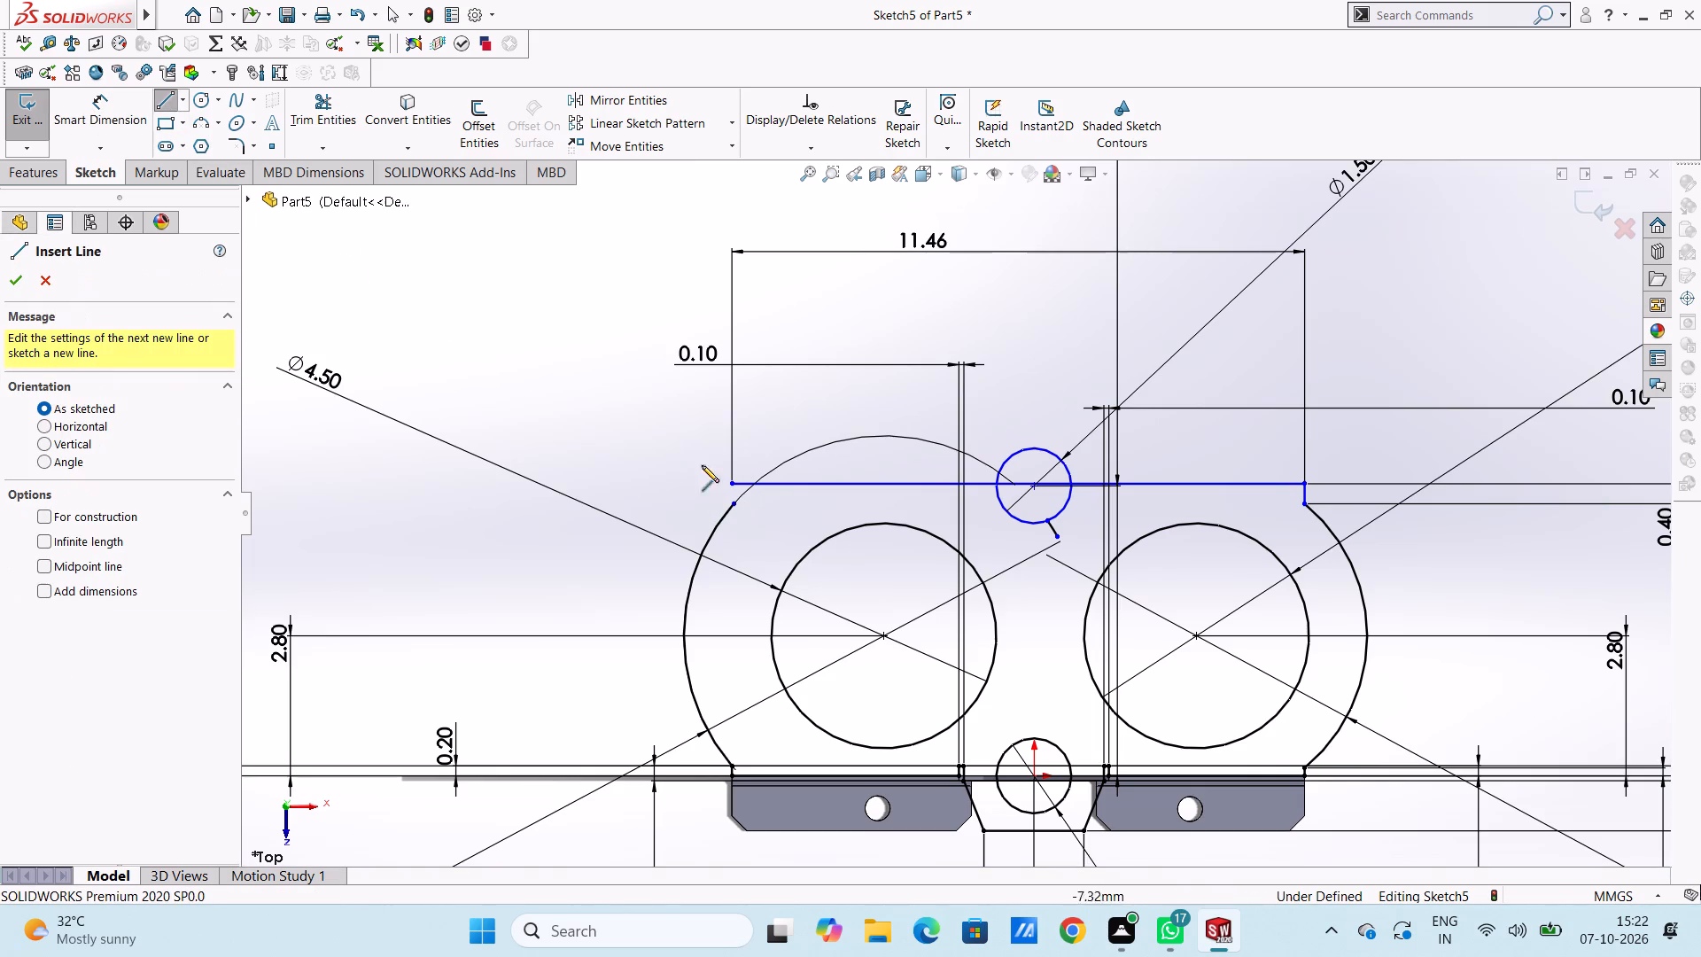
scroll(742, 555, "down", 4)
left_click(780, 432)
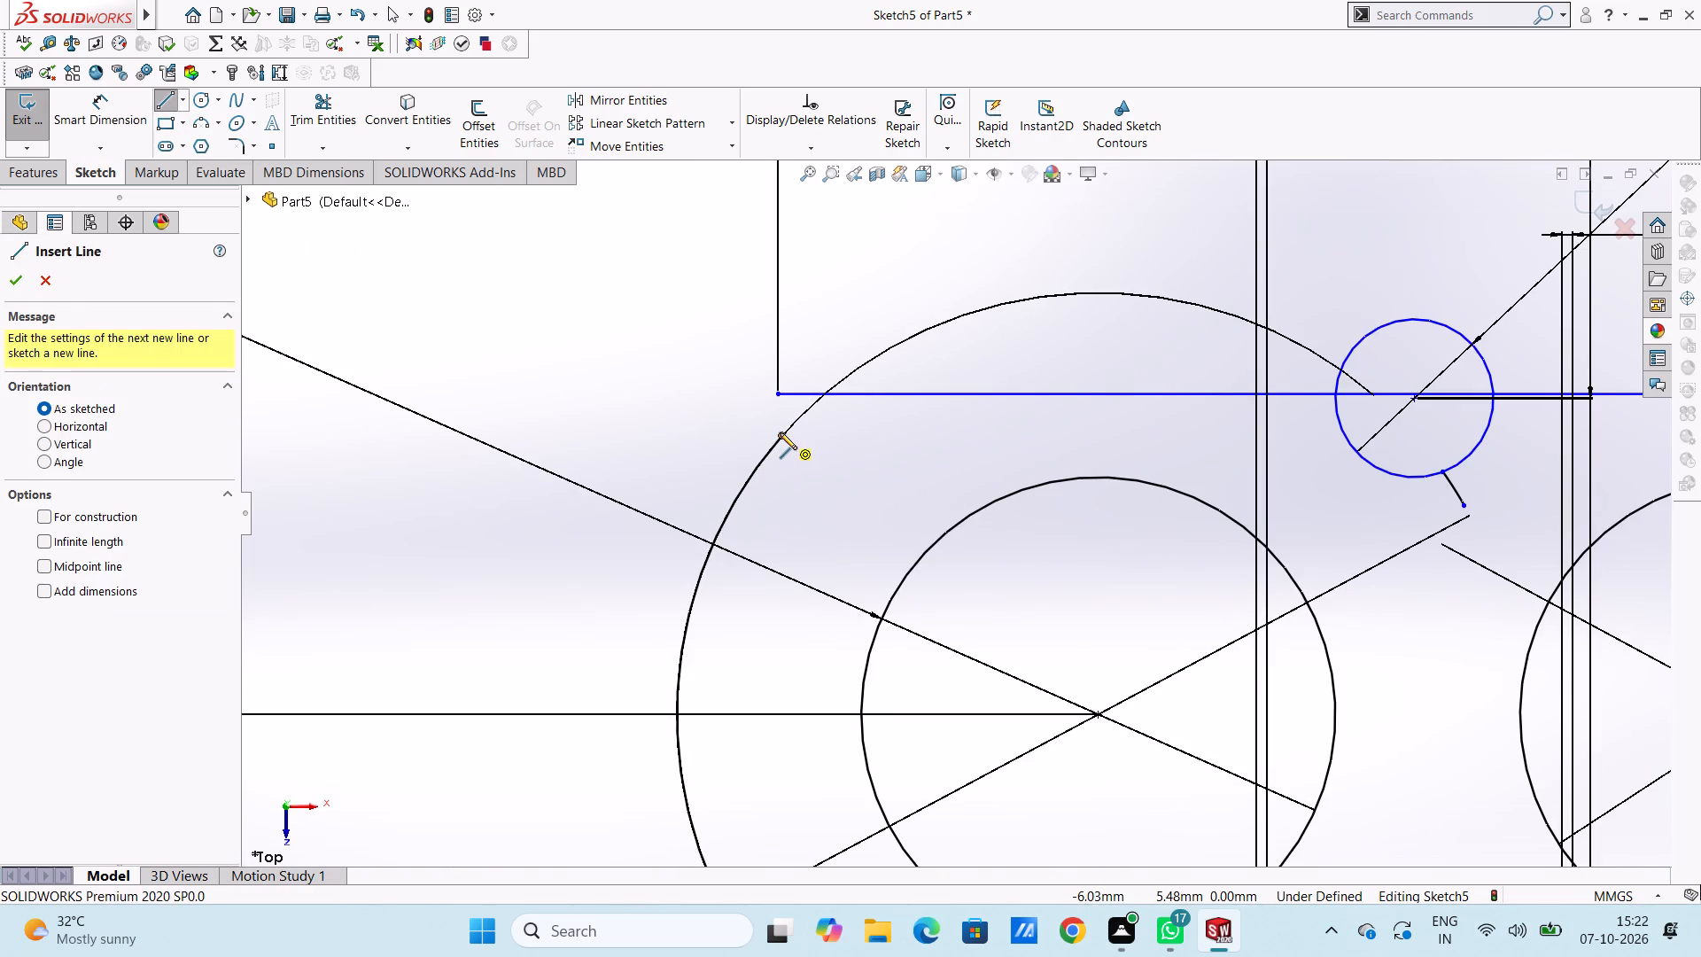
left_click(781, 330)
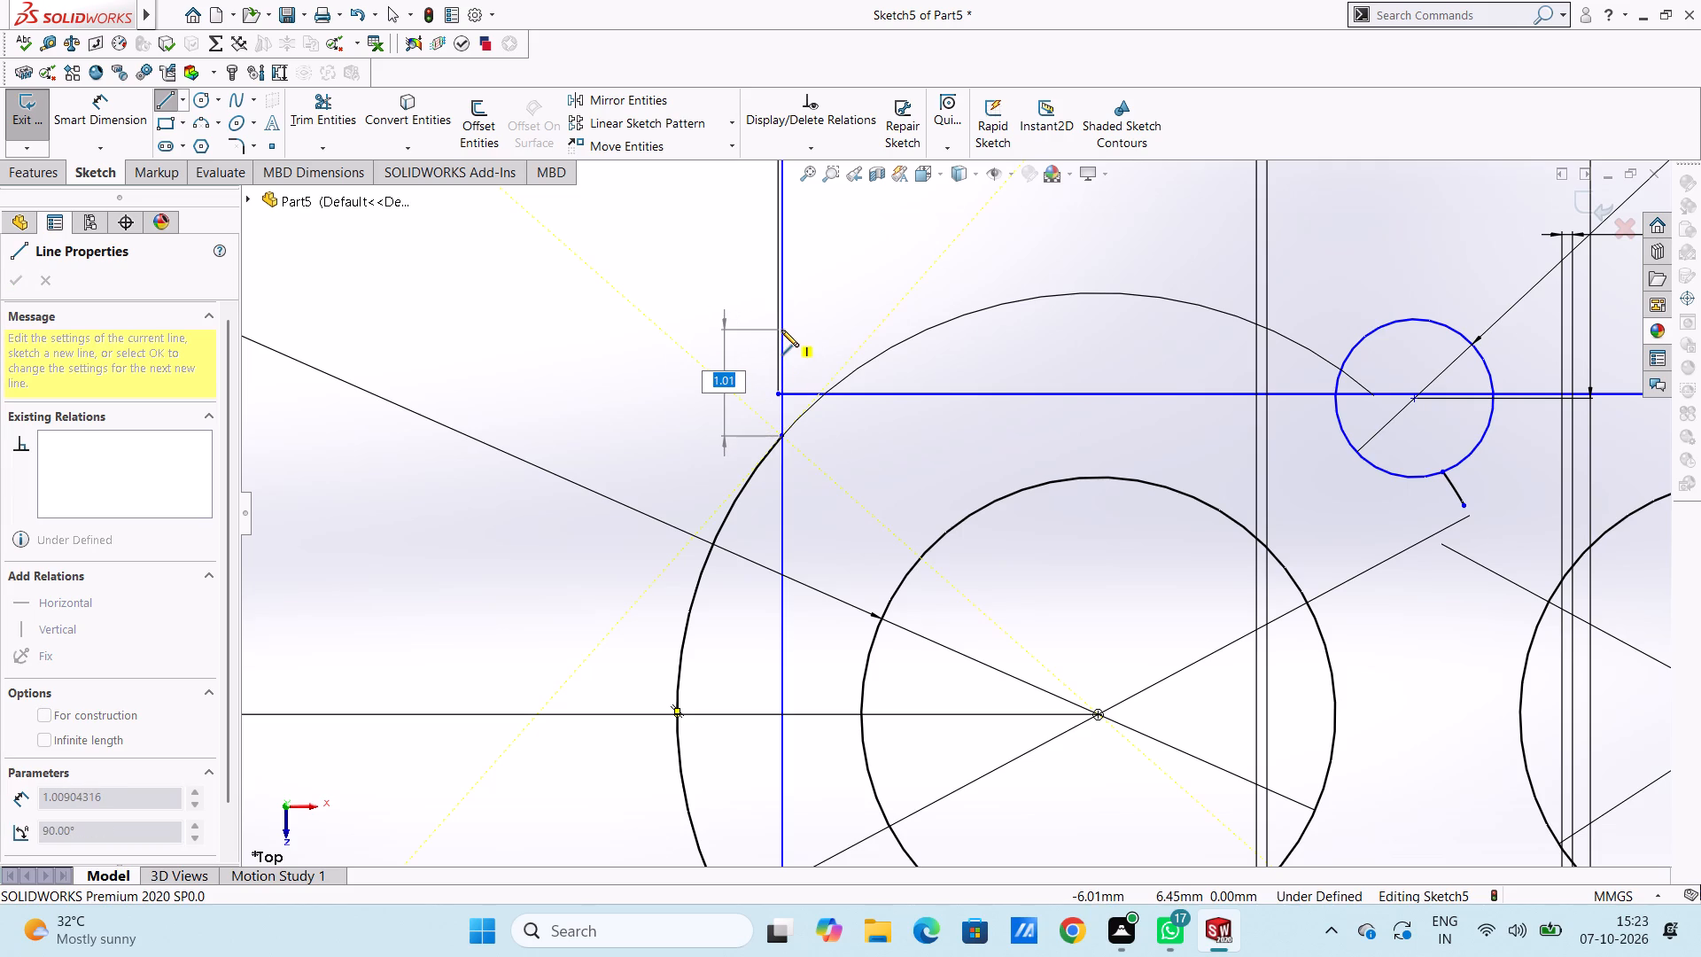
key("Escape")
key("Escape")
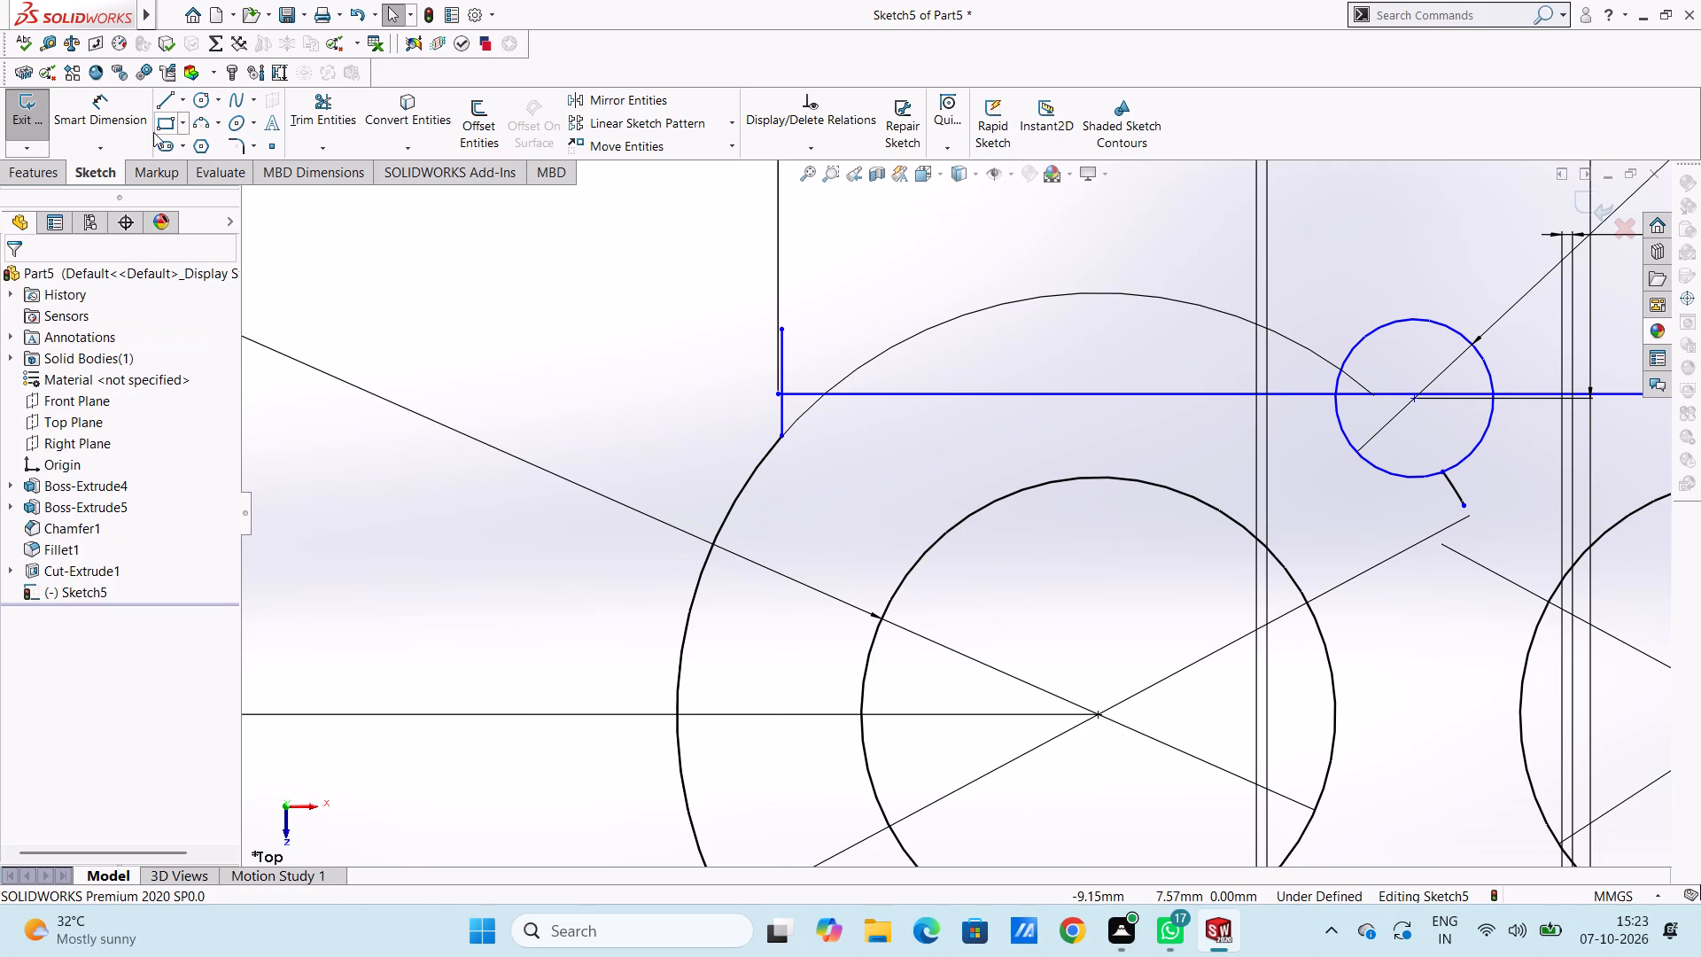
Trim the overhanging ends of the new vertical line and the top horizontal line at the outline's upper-left corner, deleting the associated dimension.
left_click(326, 120)
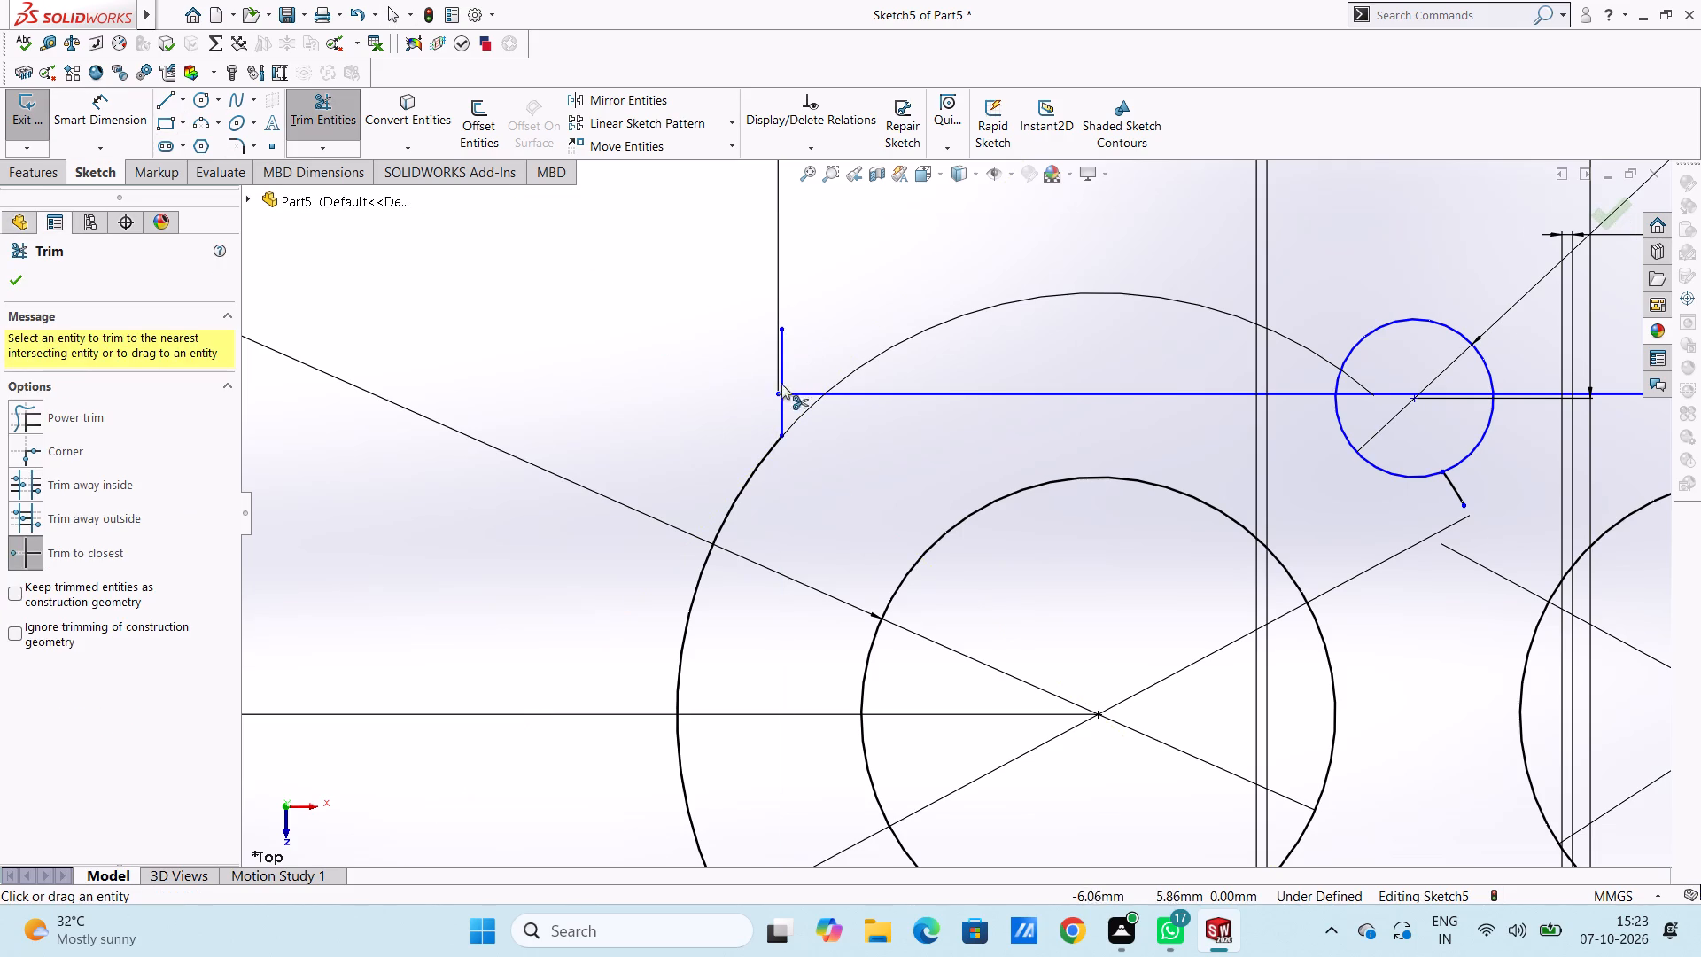
scroll(789, 367, "down", 6)
left_click(834, 385)
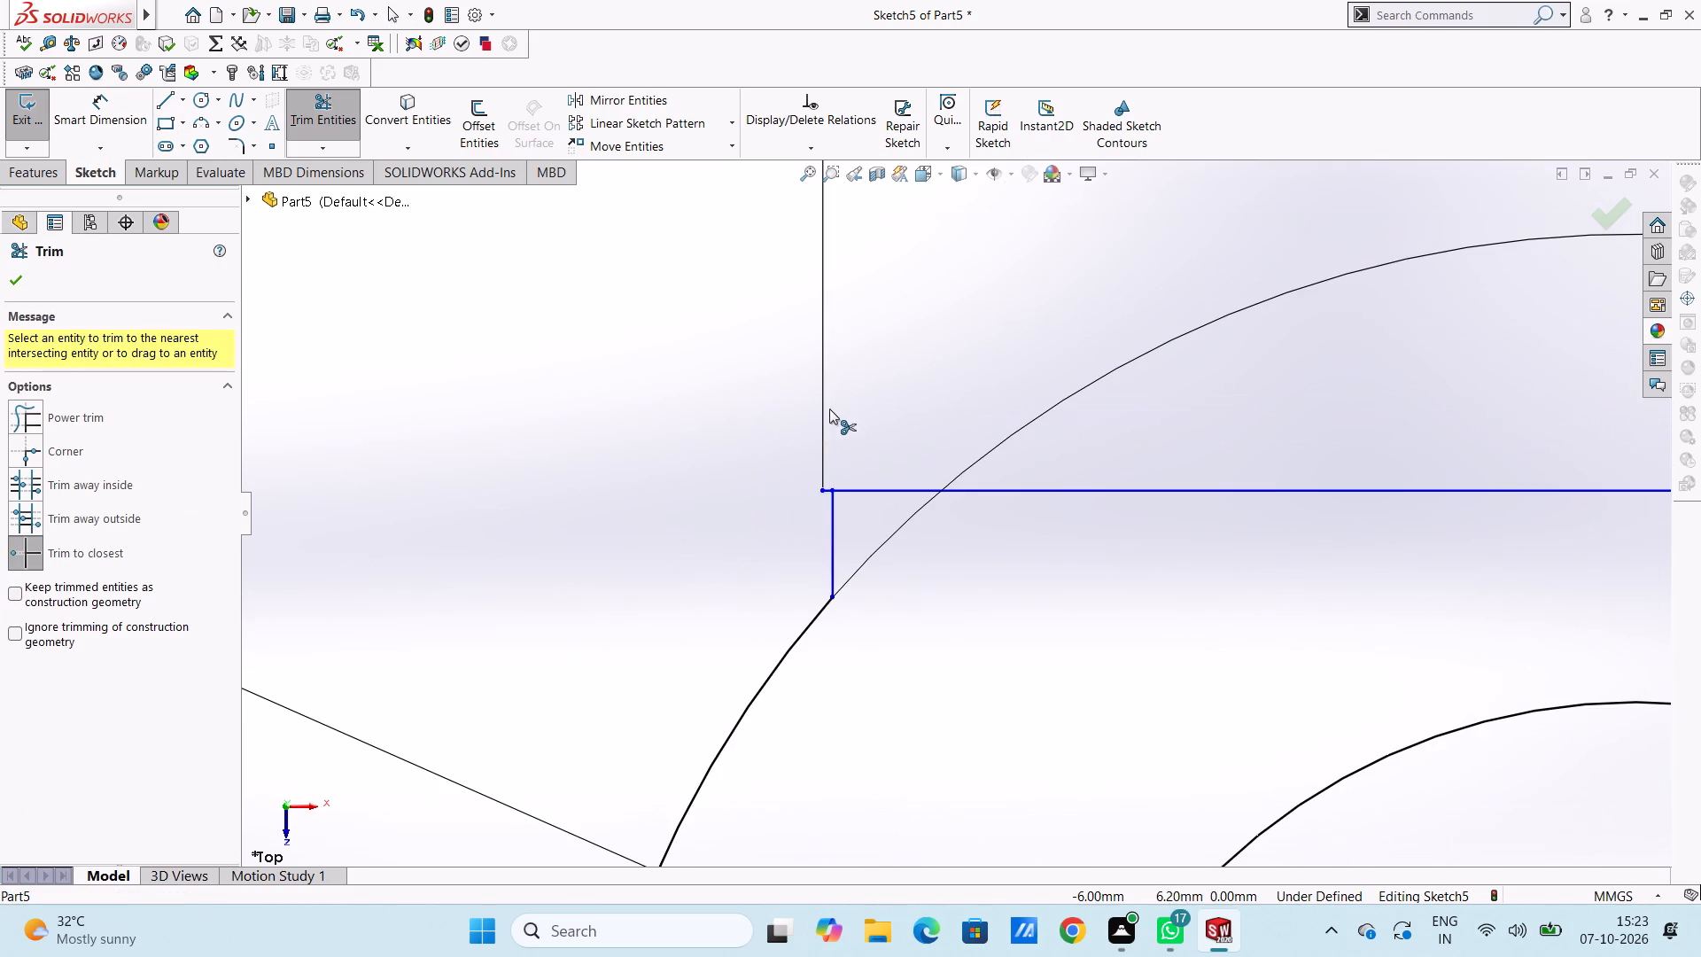
left_click(823, 491)
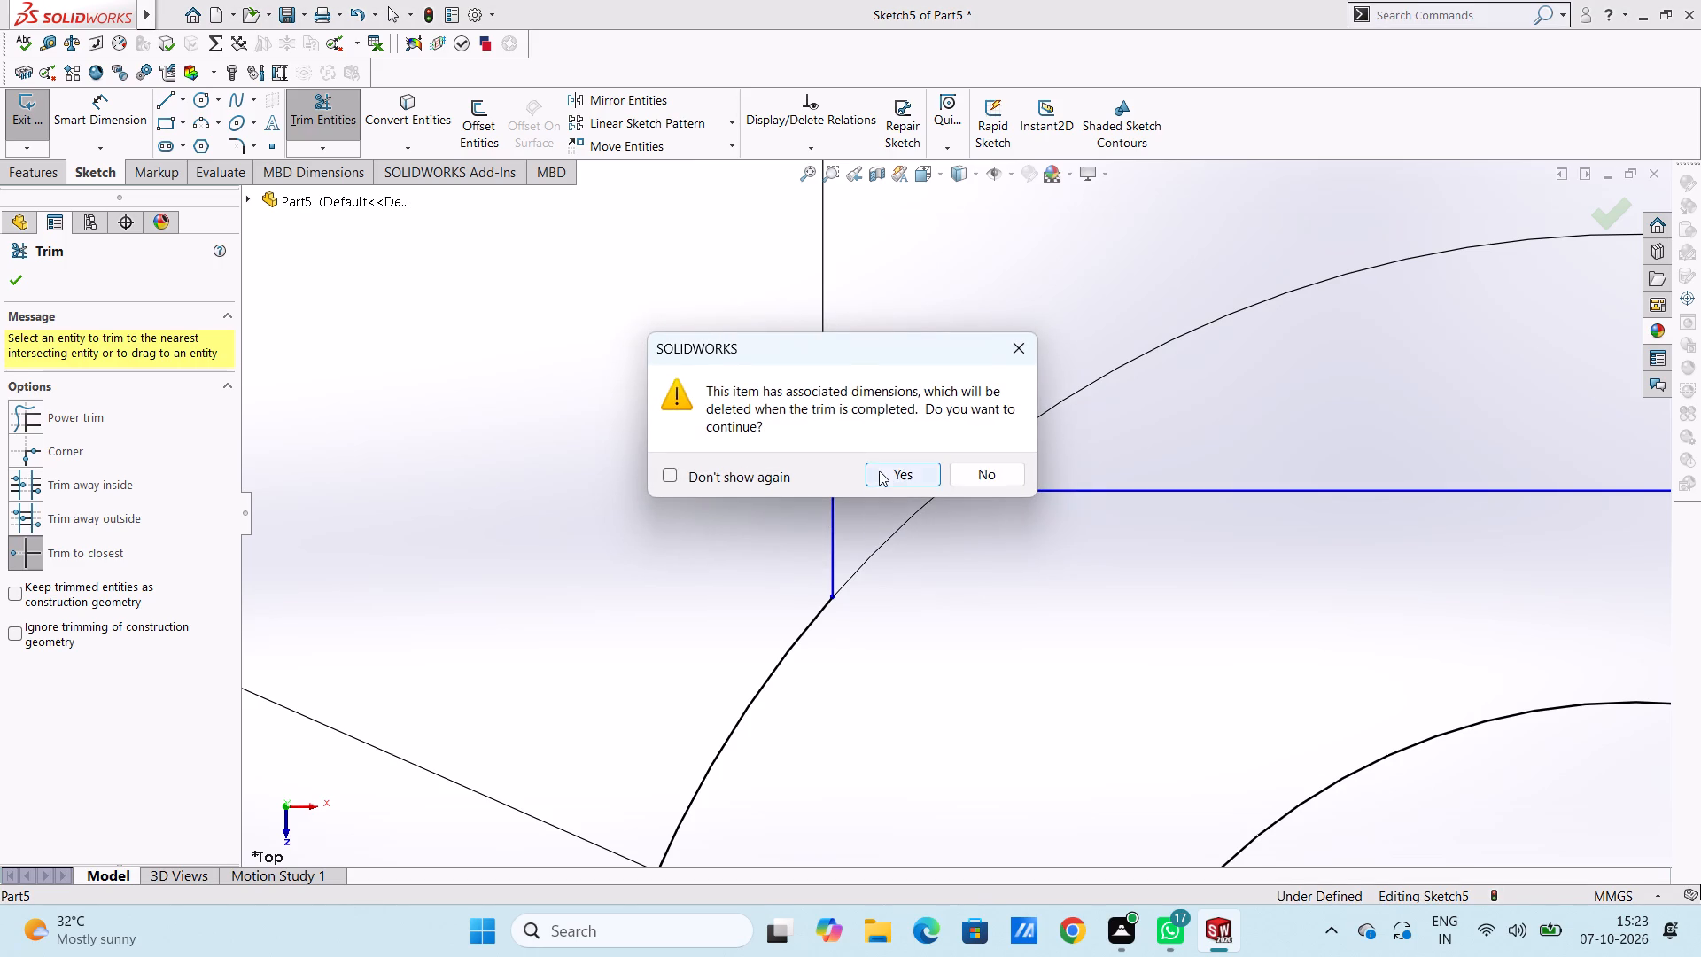
left_click(884, 472)
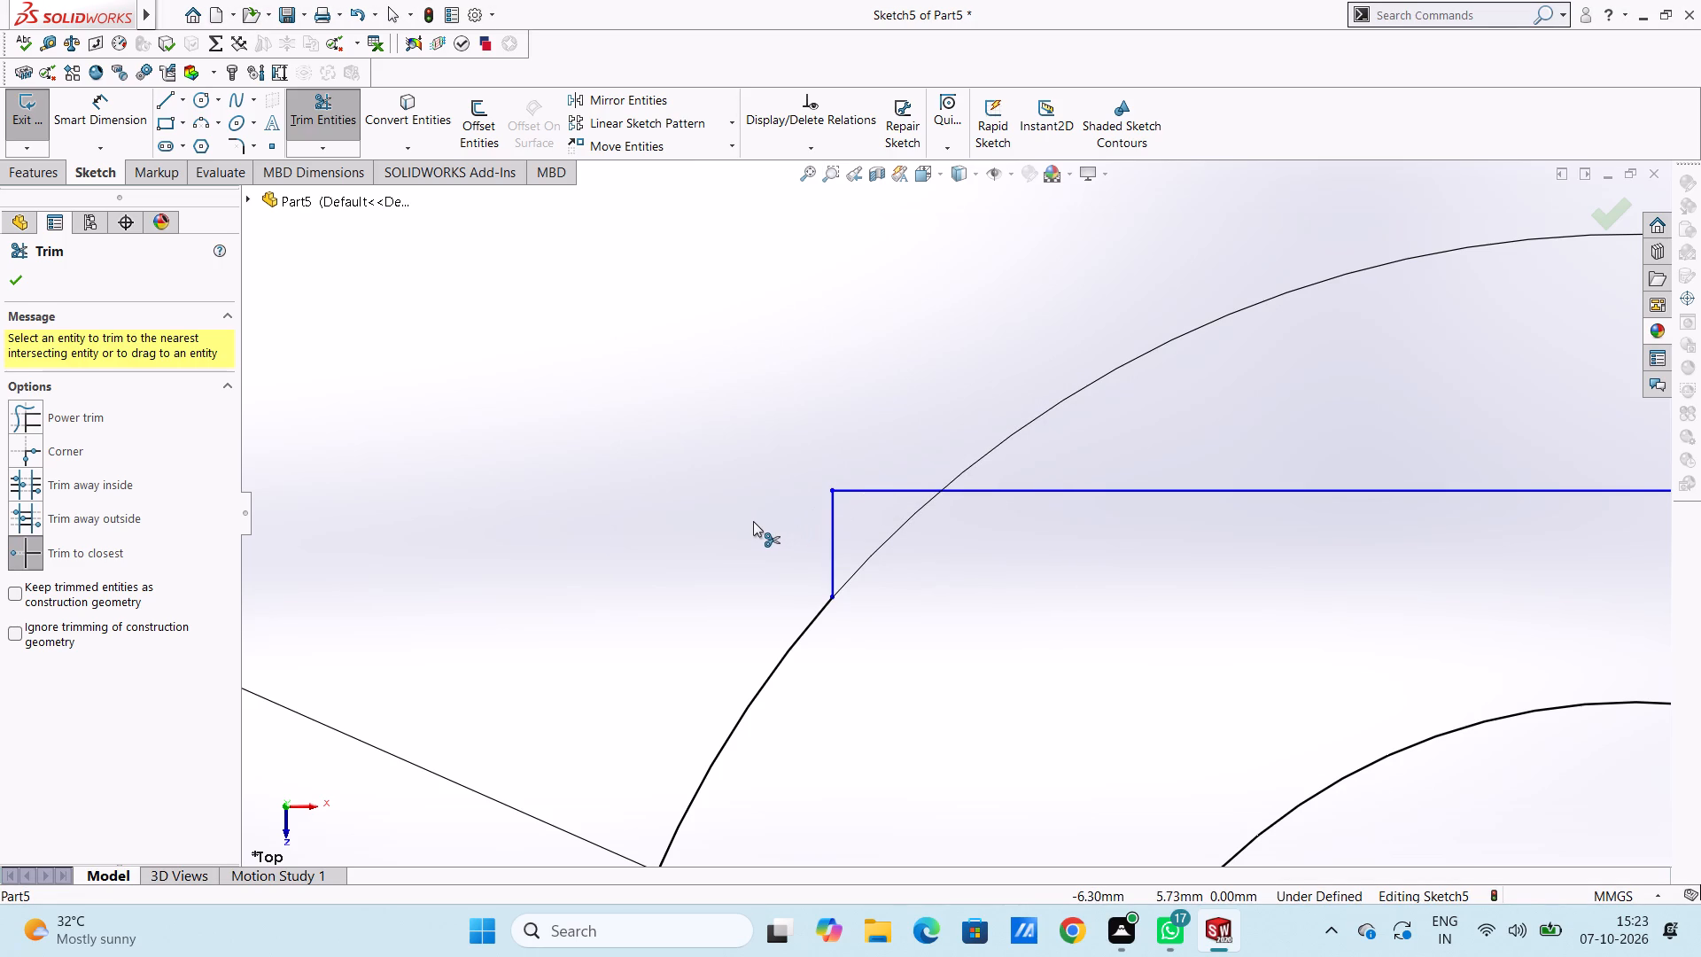
key("Escape")
key("Escape")
key("Escape")
scroll(753, 521, "up", 16)
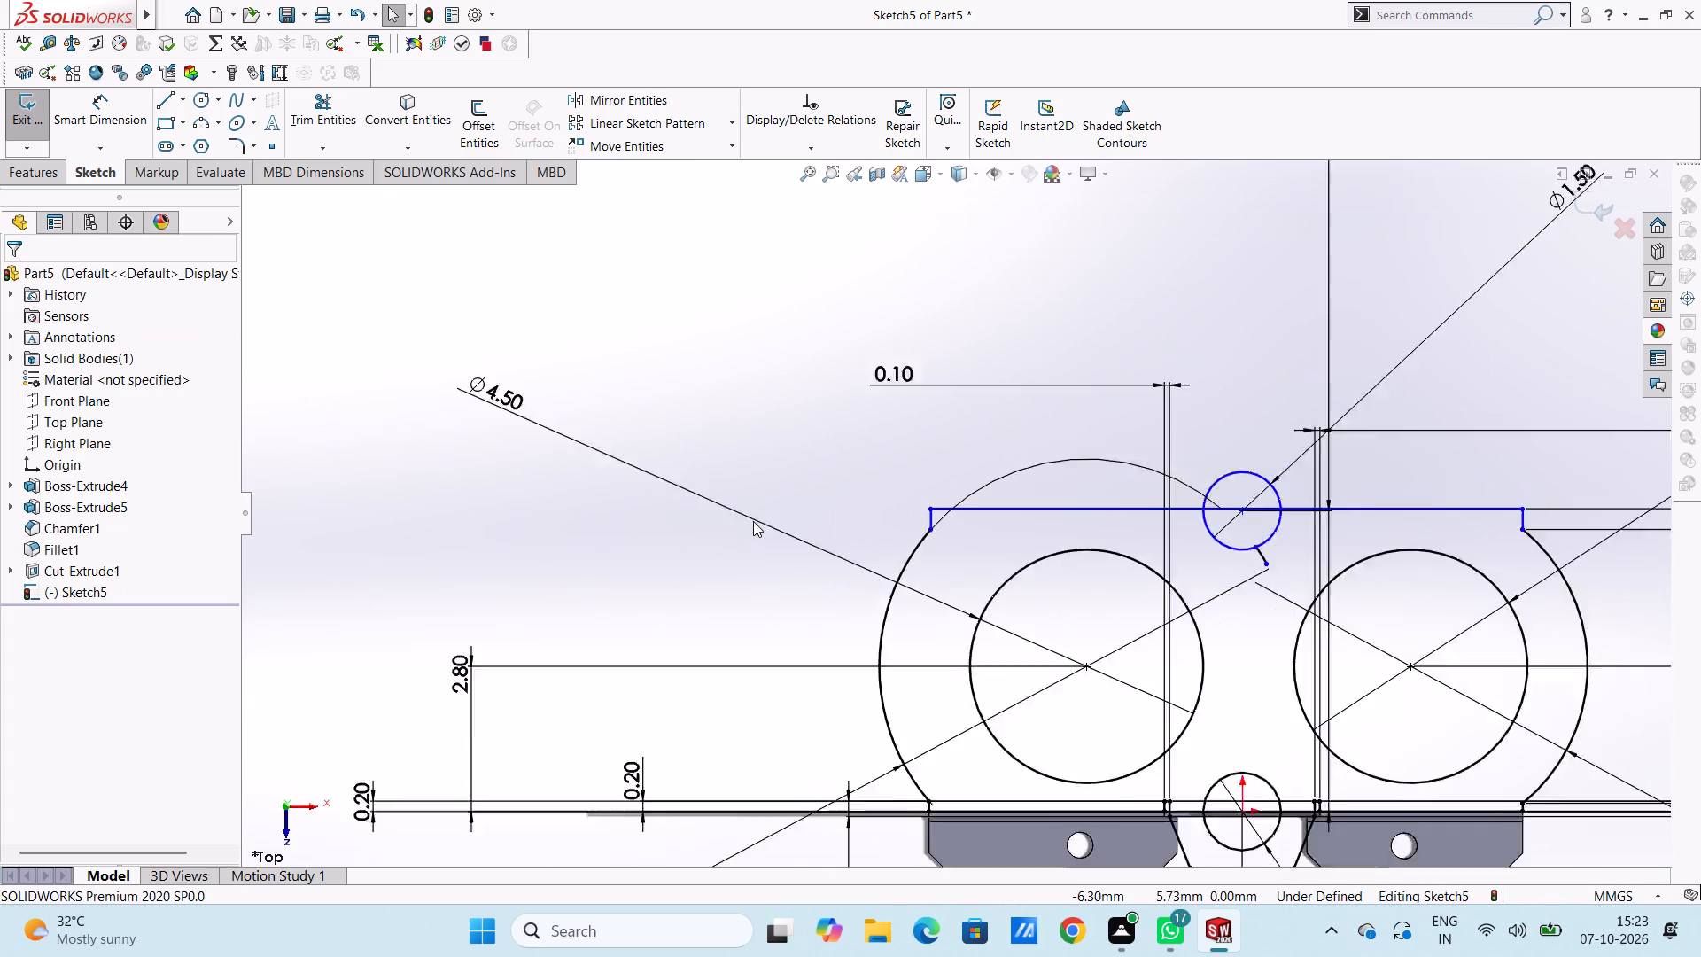
Set the length of the short vertical line at the outline's upper-right corner to 0.2 mm.
left_click(118, 102)
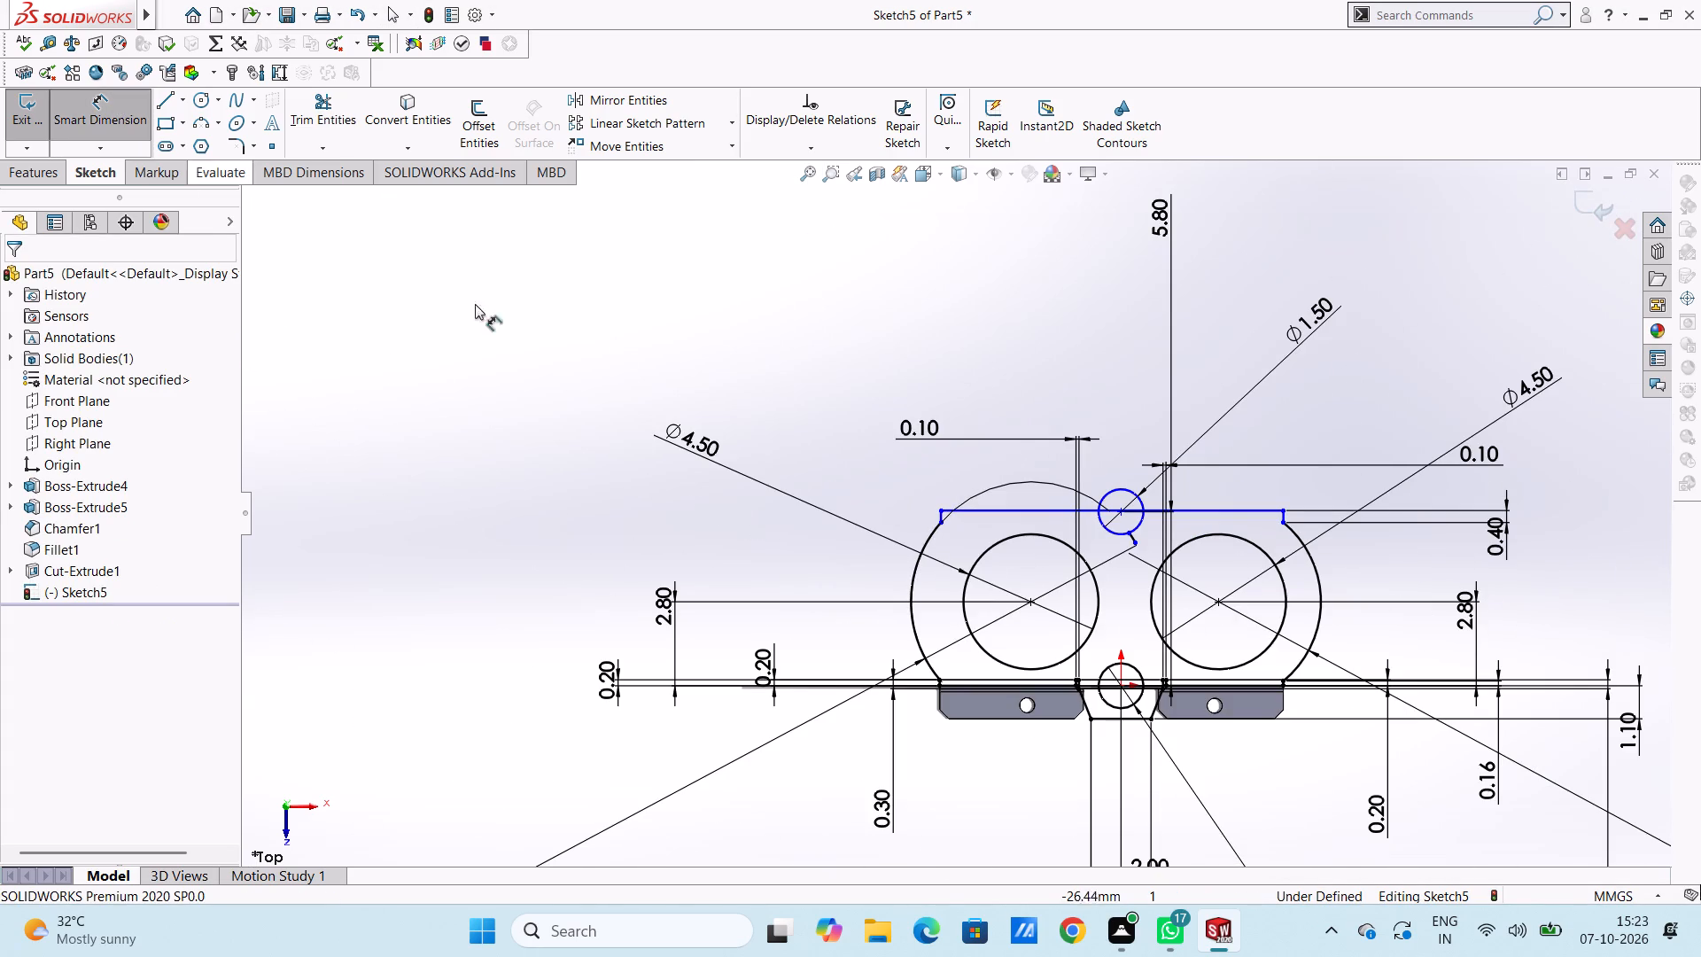
scroll(1127, 553, "down", 3)
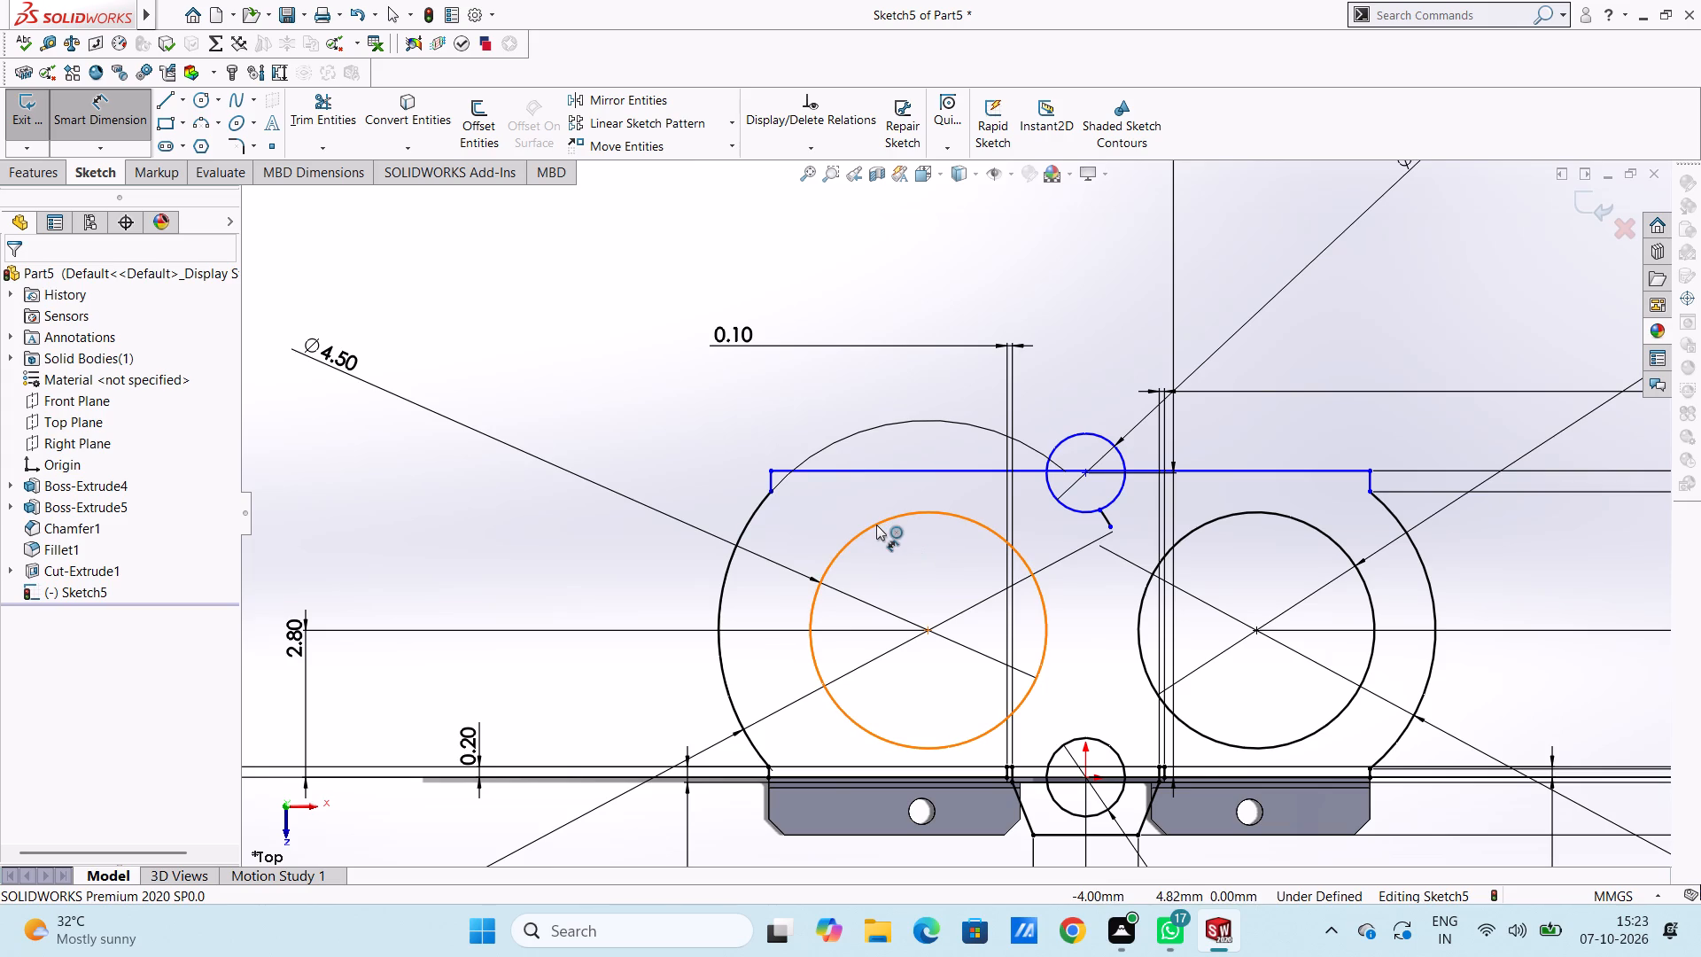
scroll(866, 525, "up", 2)
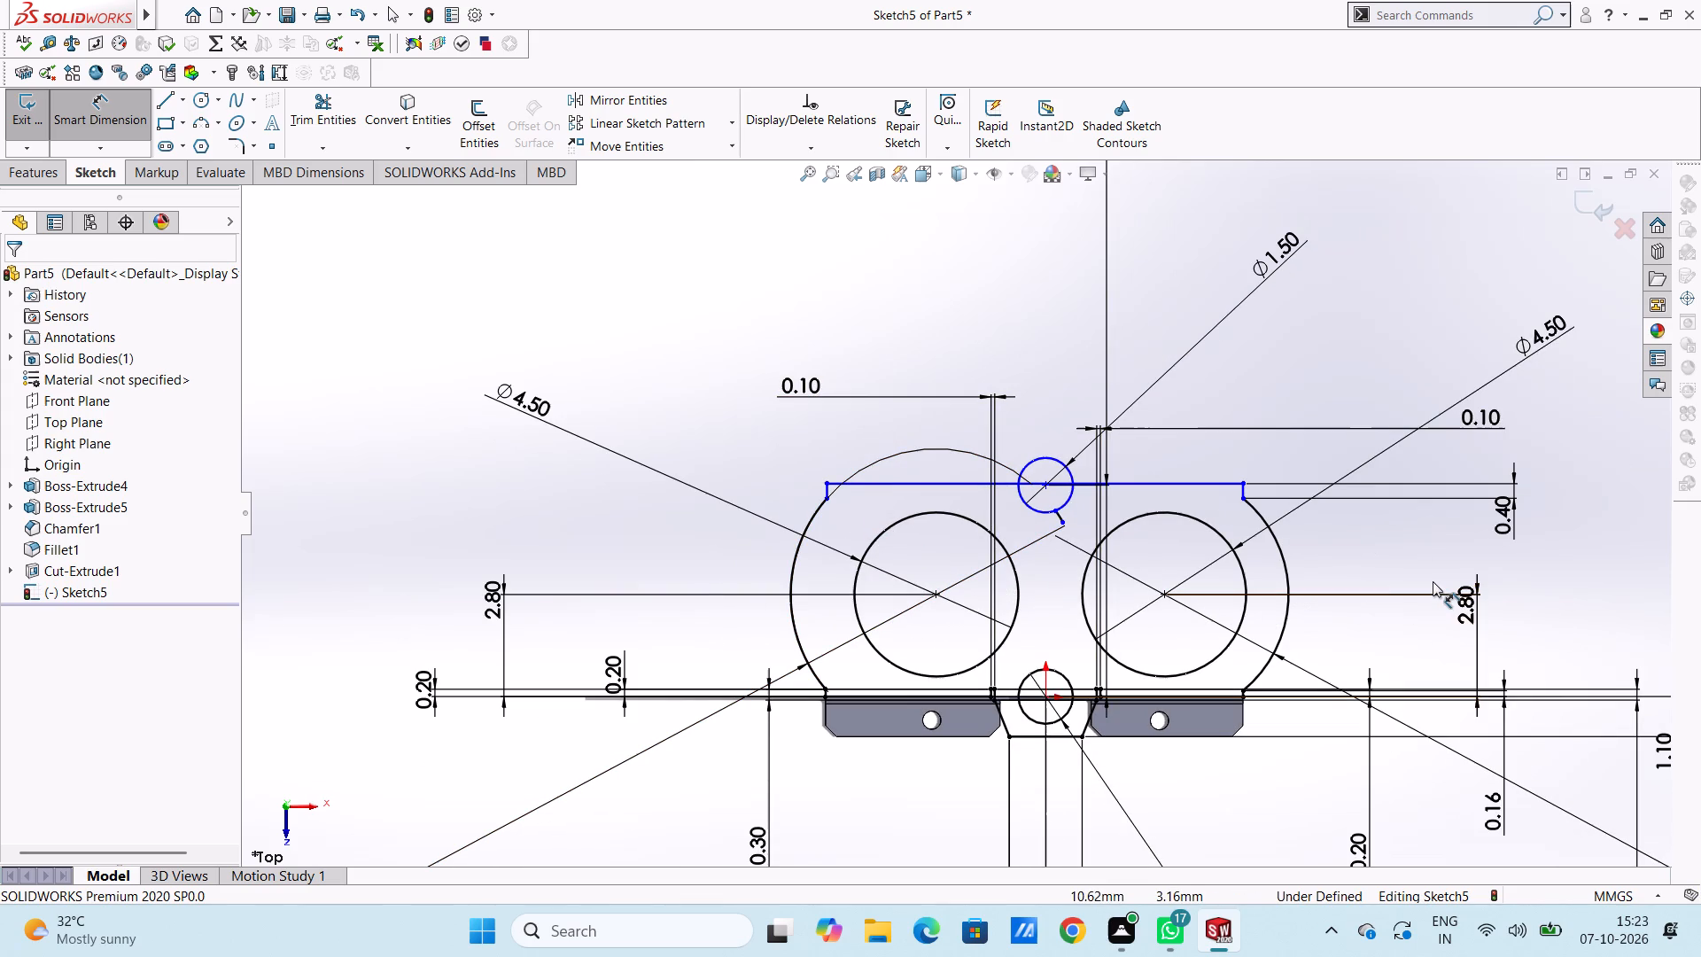
key("Escape")
double_click(1514, 498)
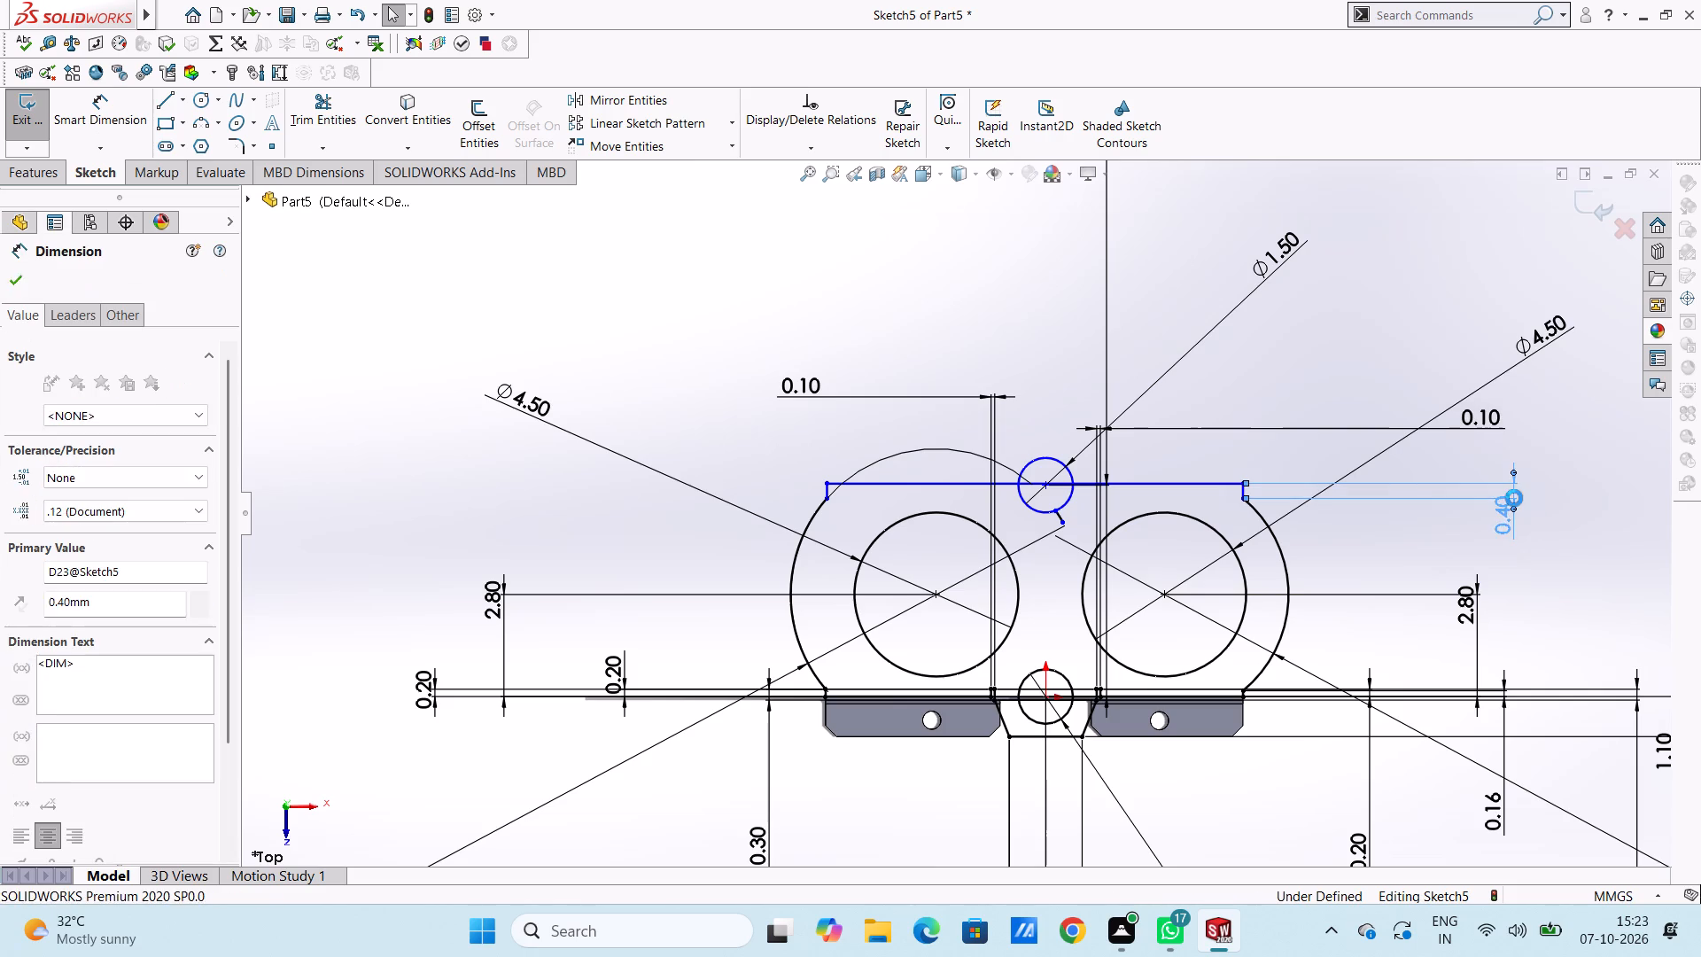
type("0.2")
key("Return")
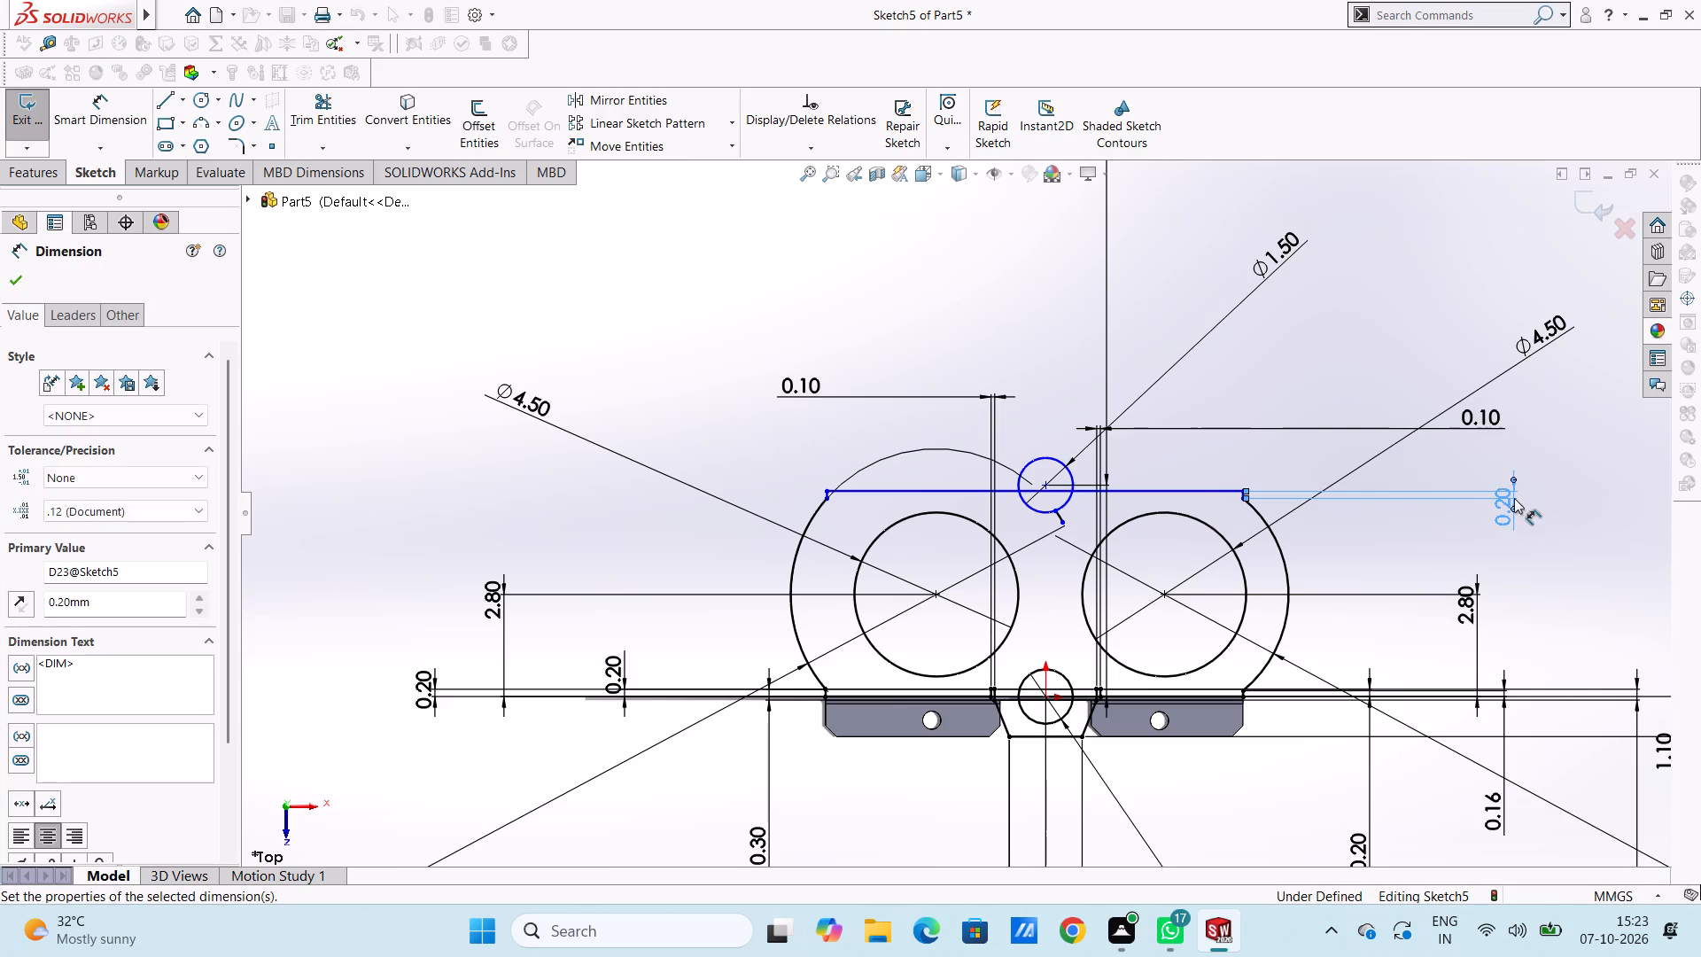
left_click(792, 431)
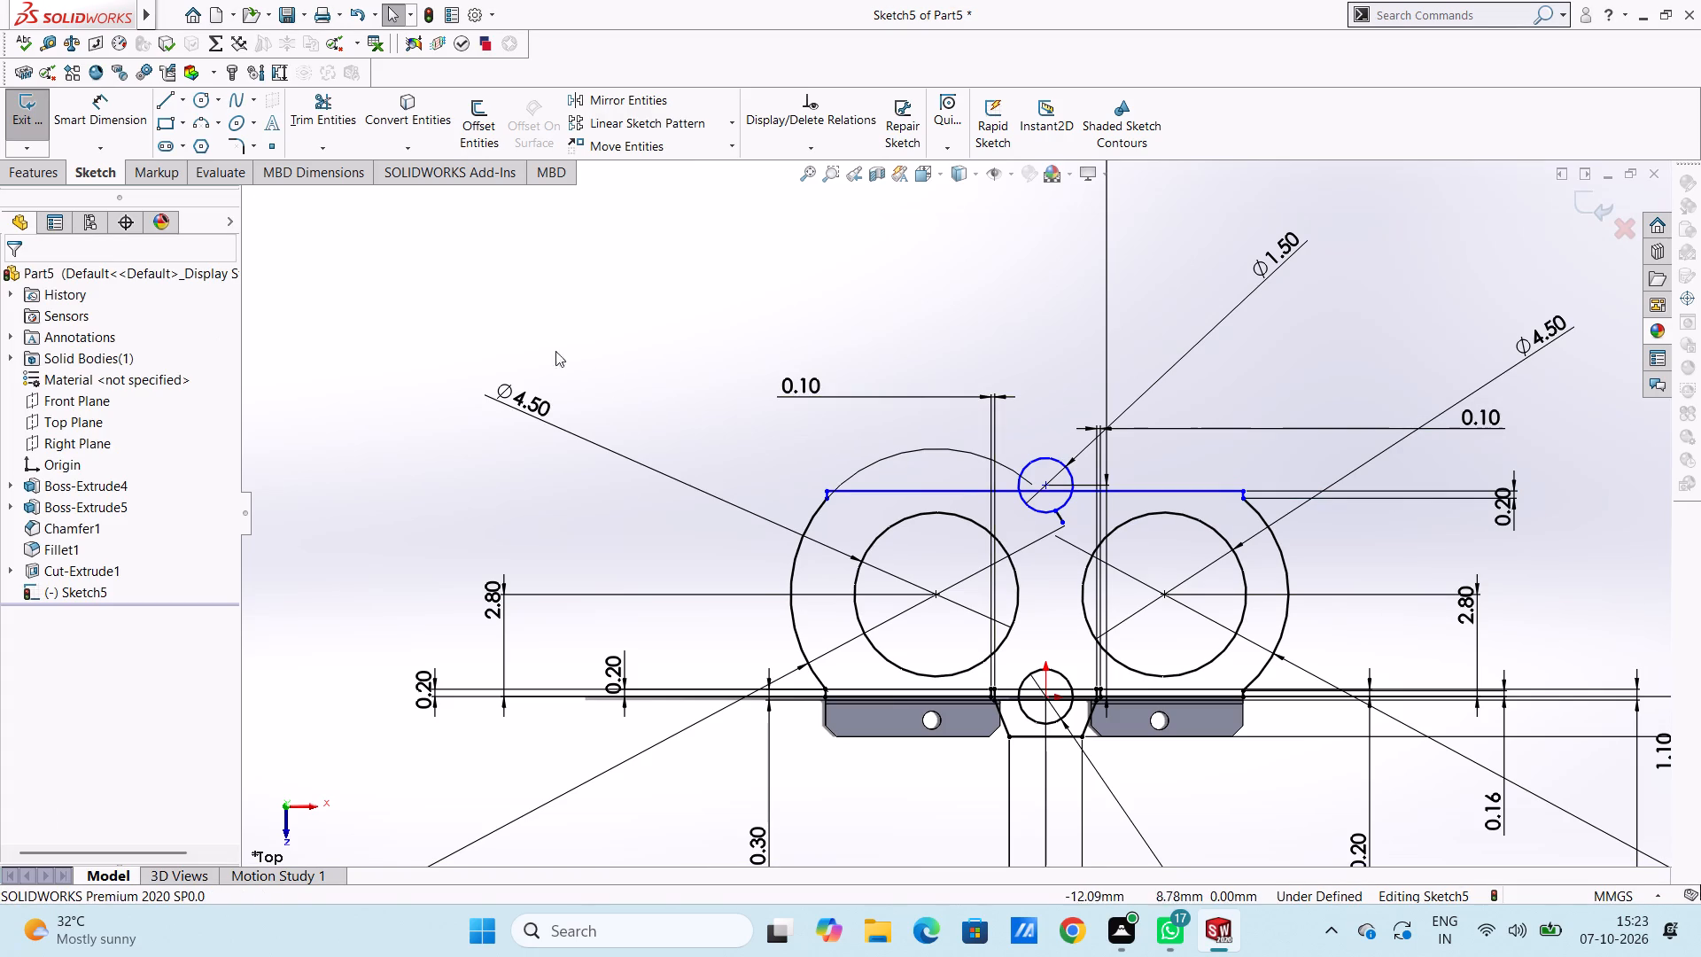
Dimension the short vertical line at the outline's upper-left corner, placing the dimension outside the outline and keeping the drawn length.
left_click(133, 116)
scroll(945, 627, "down", 5)
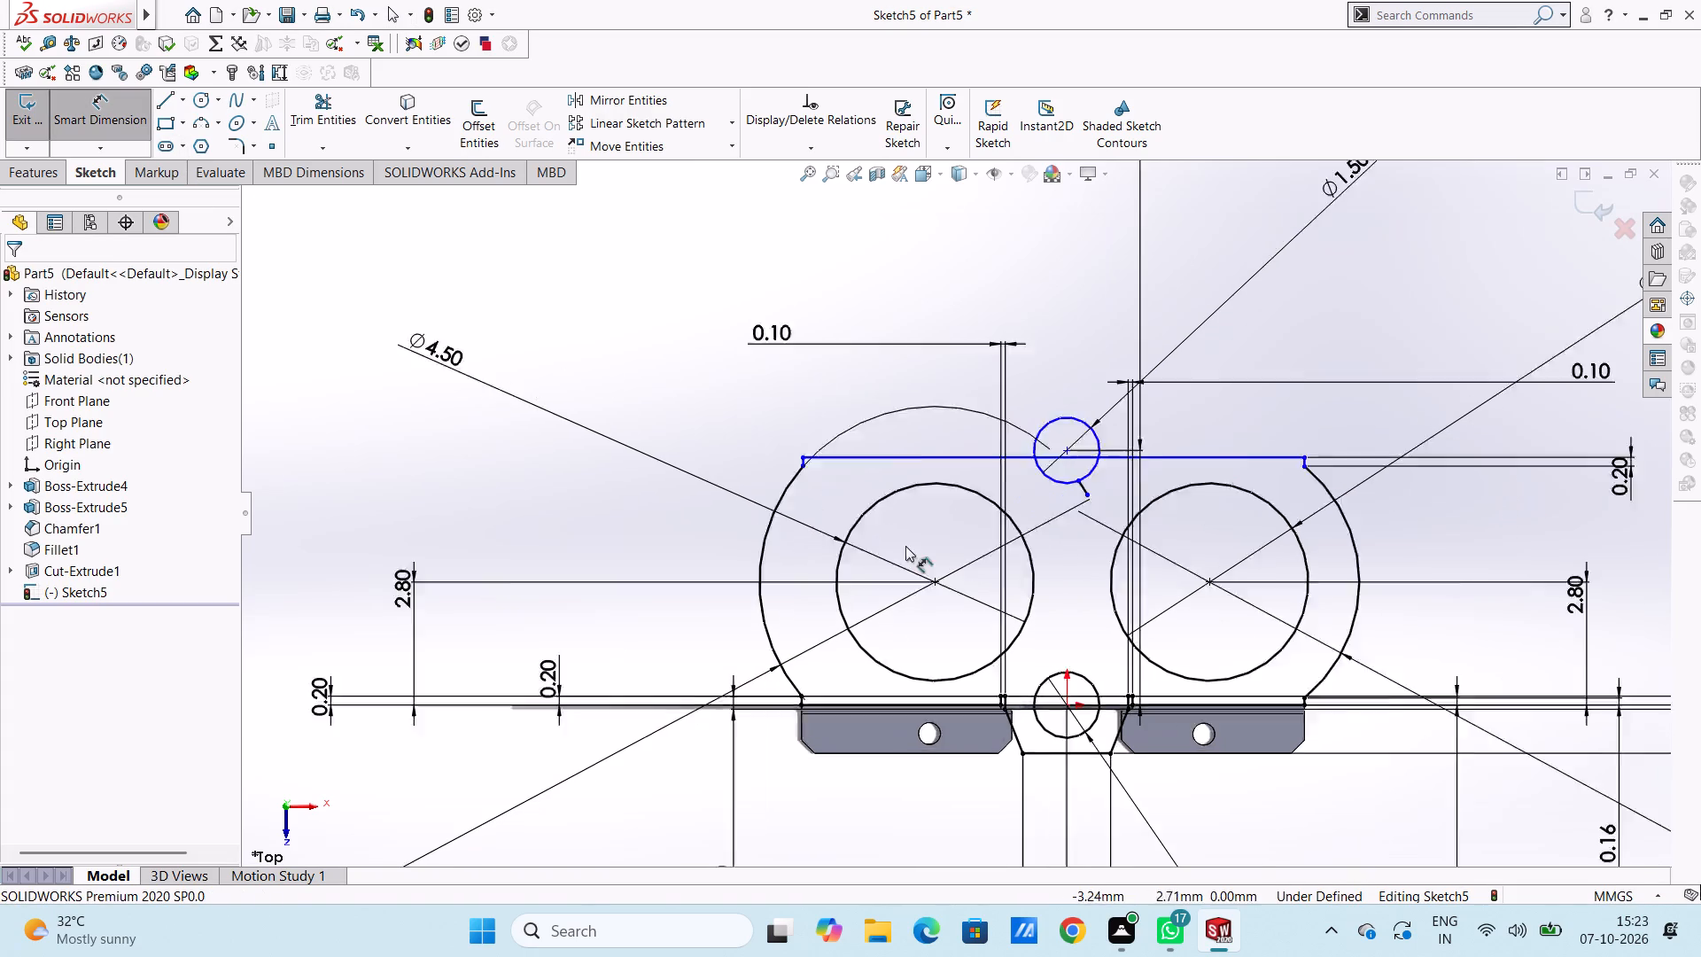
scroll(766, 390, "down", 3)
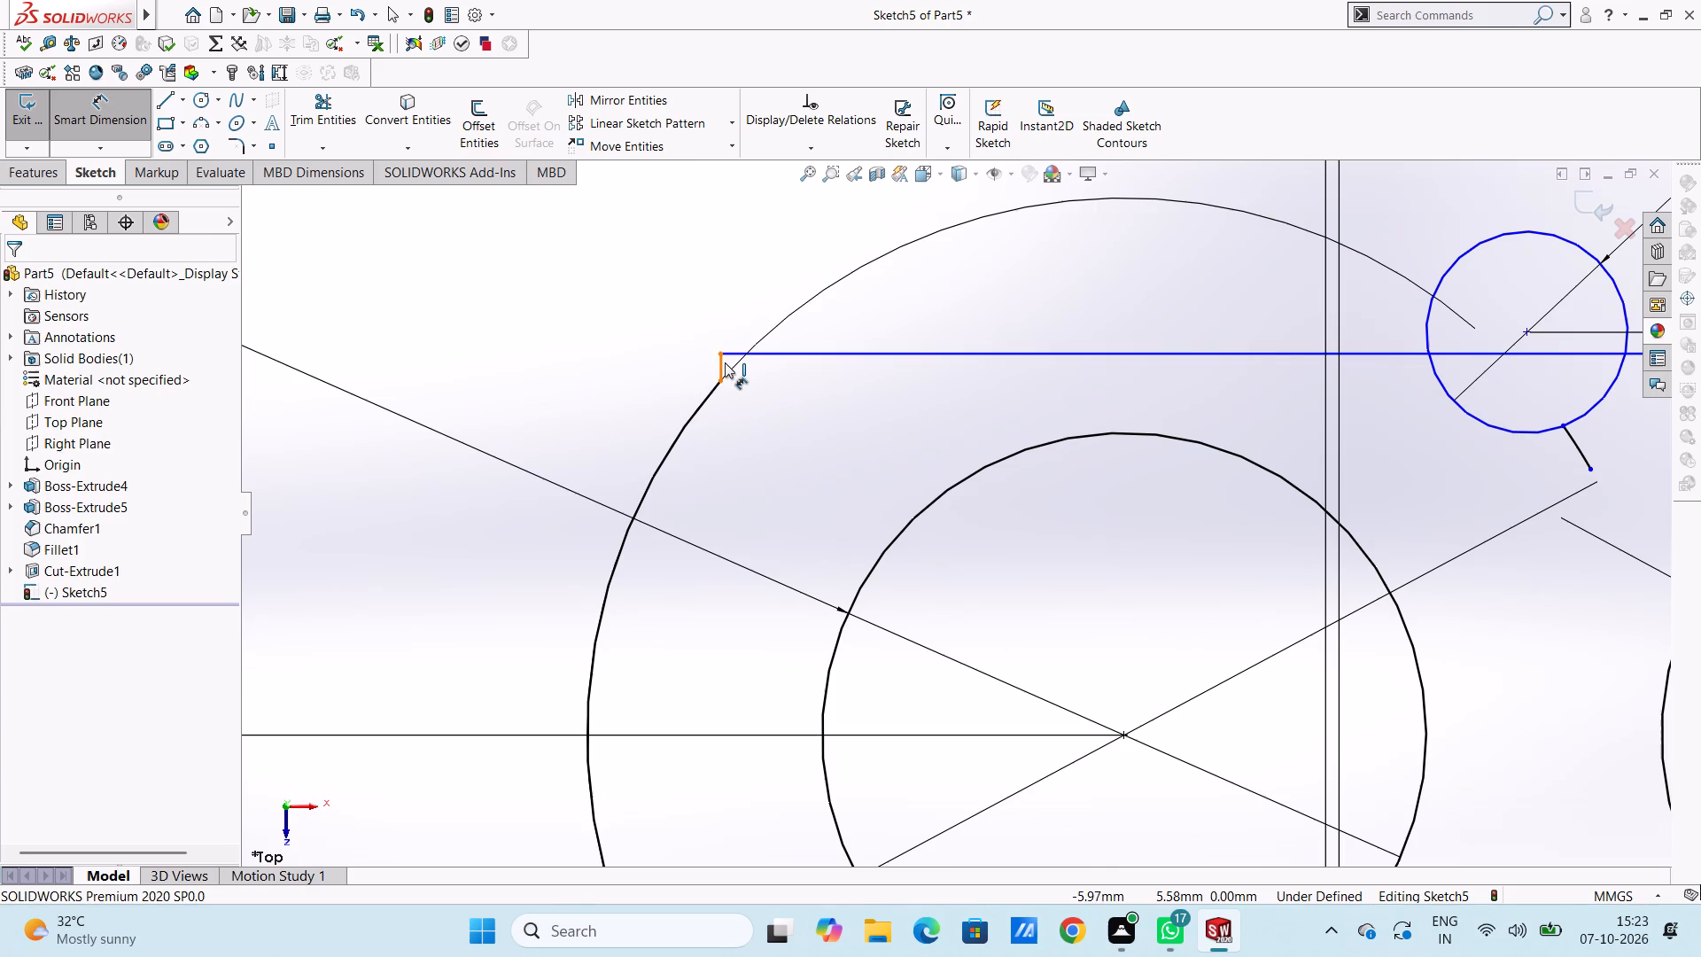
left_click(725, 362)
left_click(470, 355)
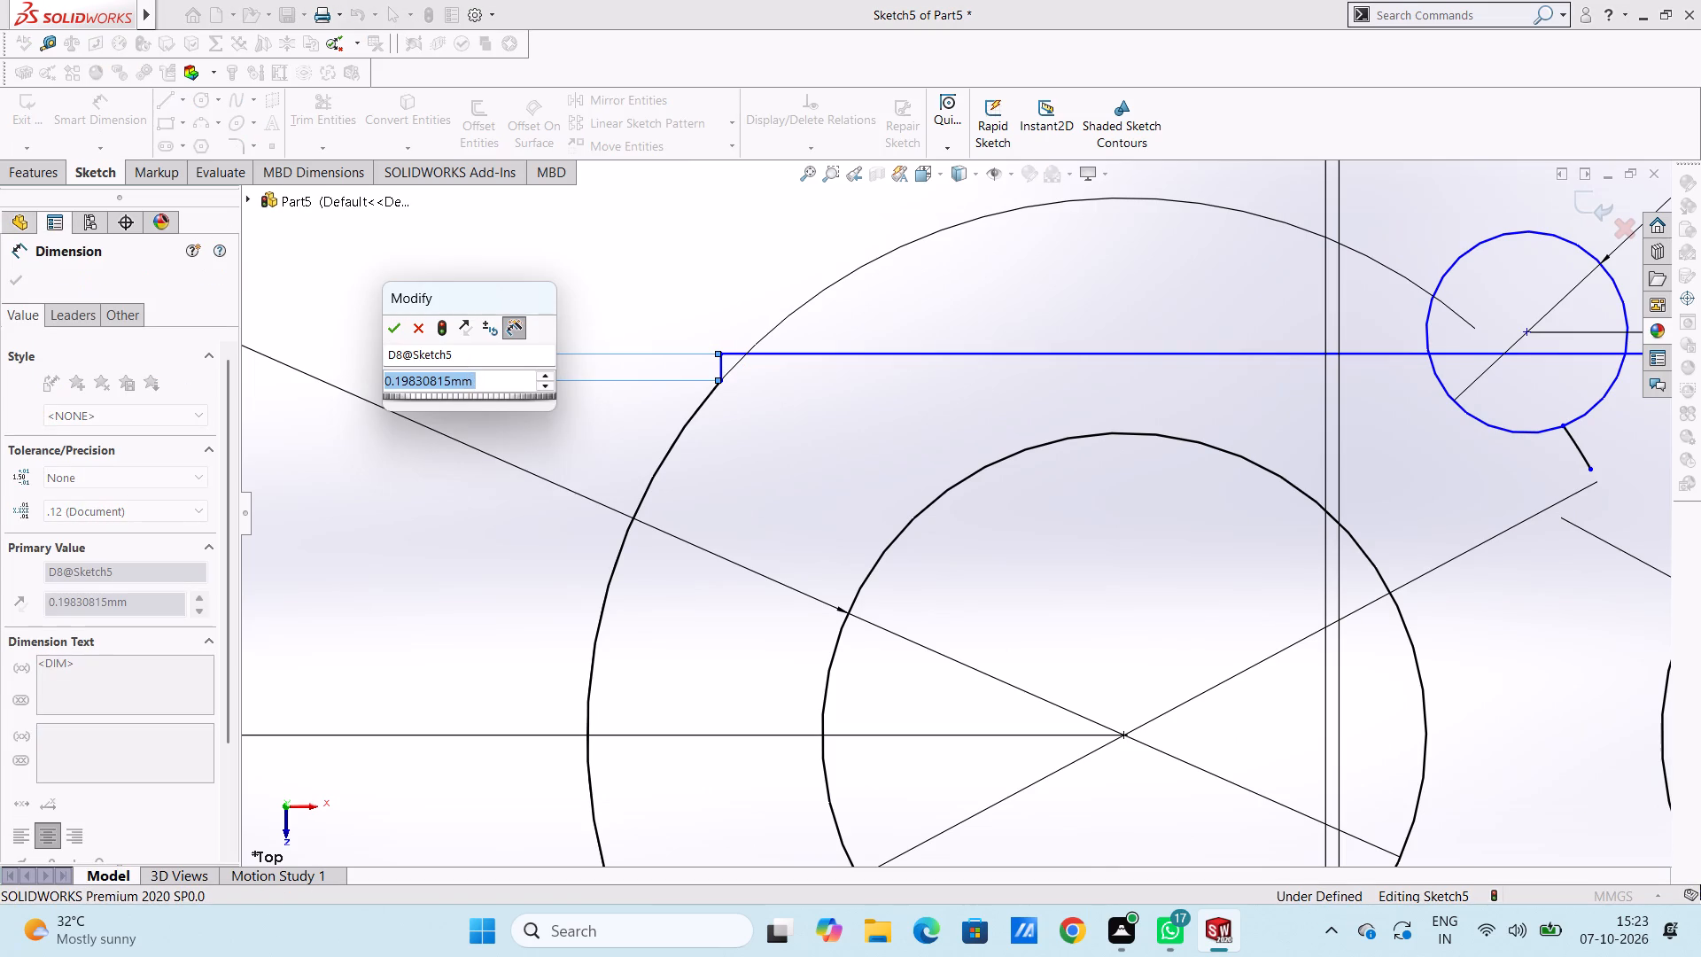
left_click(392, 325)
left_click(377, 304)
Dimension the length of the outline's top horizontal line, placing the dimension above the sketch and keeping the drawn length.
left_click(873, 354)
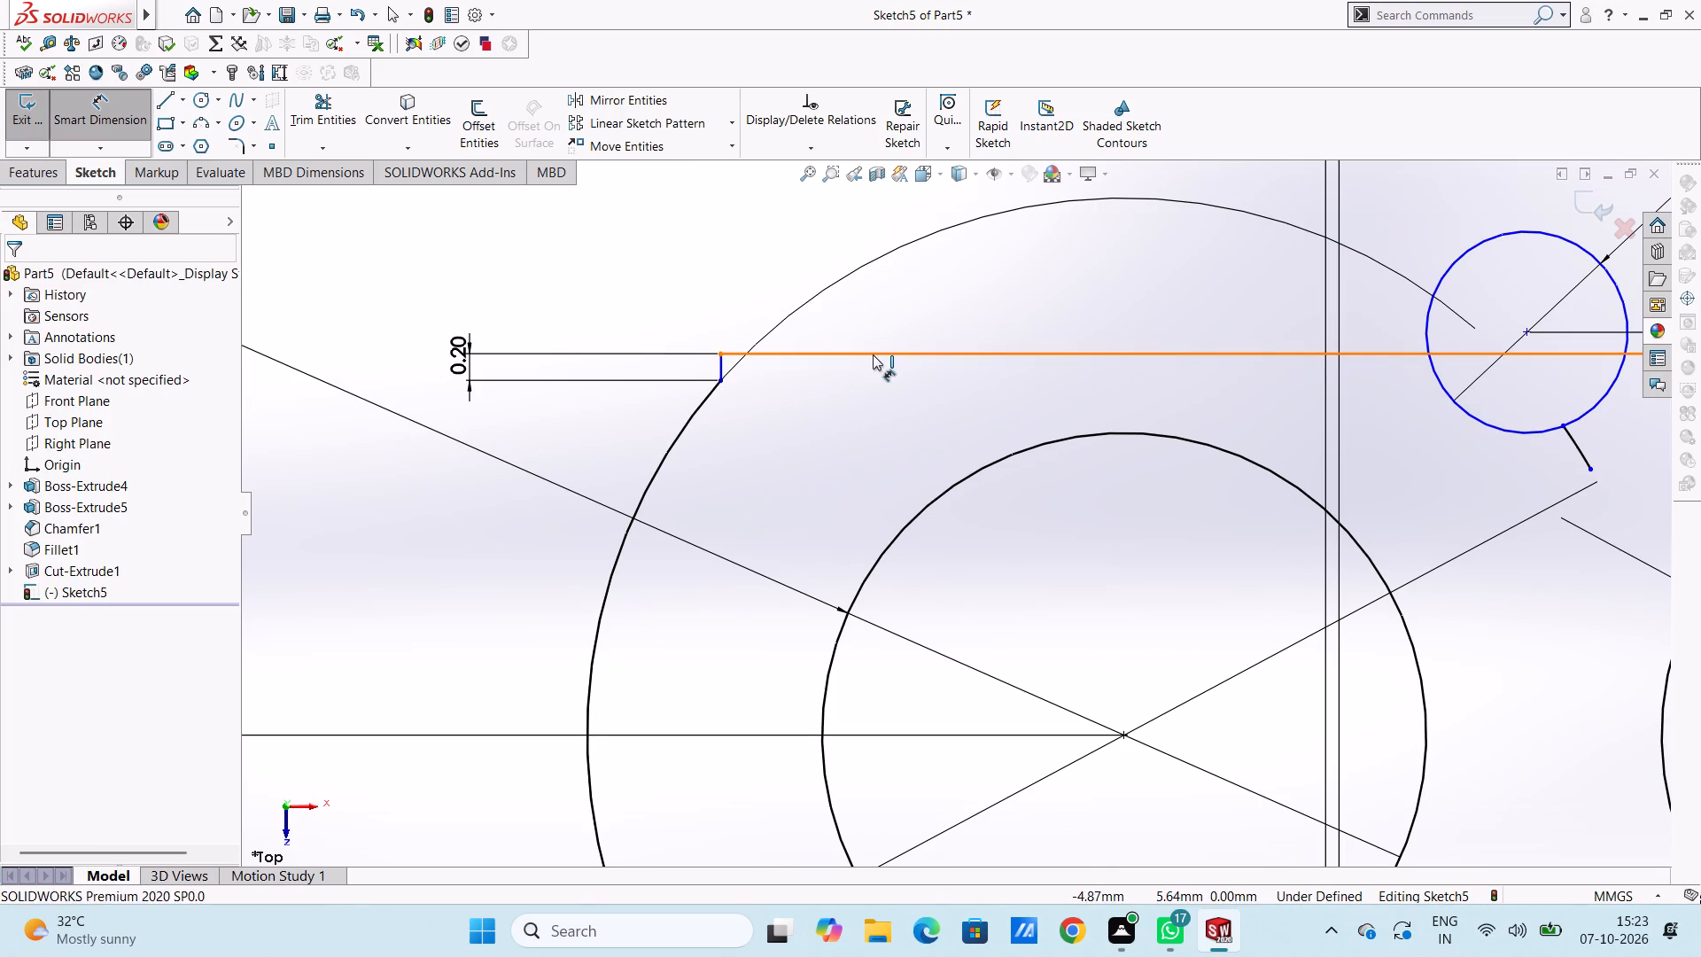
scroll(907, 263, "up", 5)
scroll(1059, 220, "up", 4)
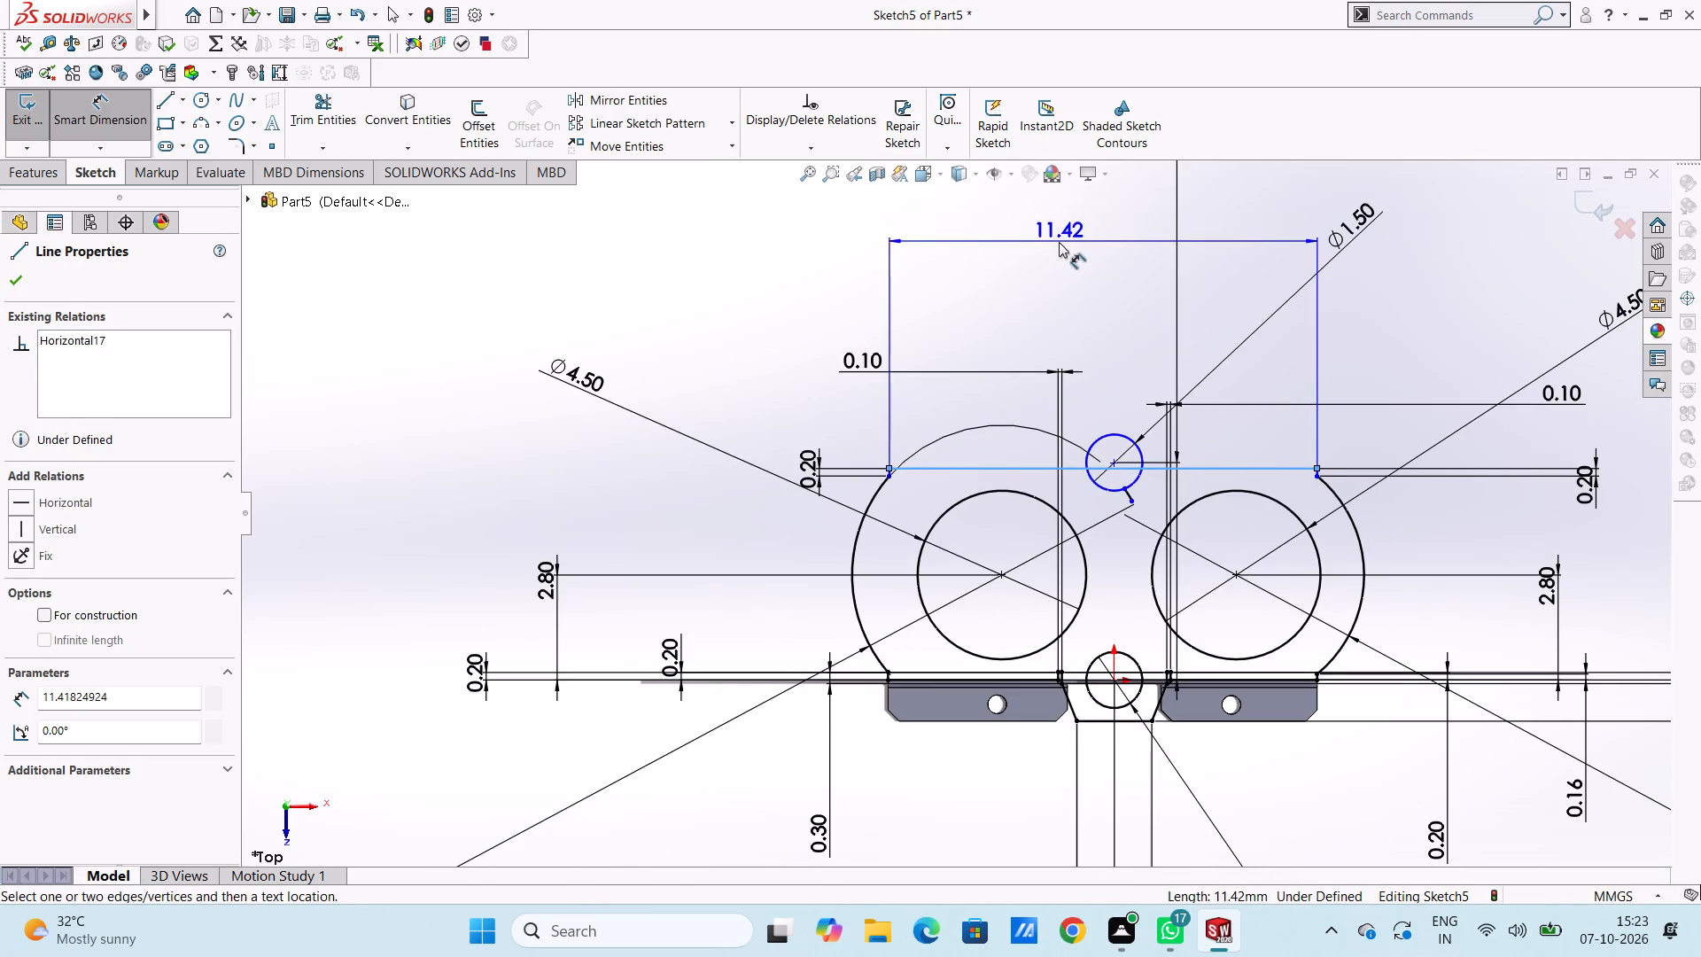
left_click(1059, 242)
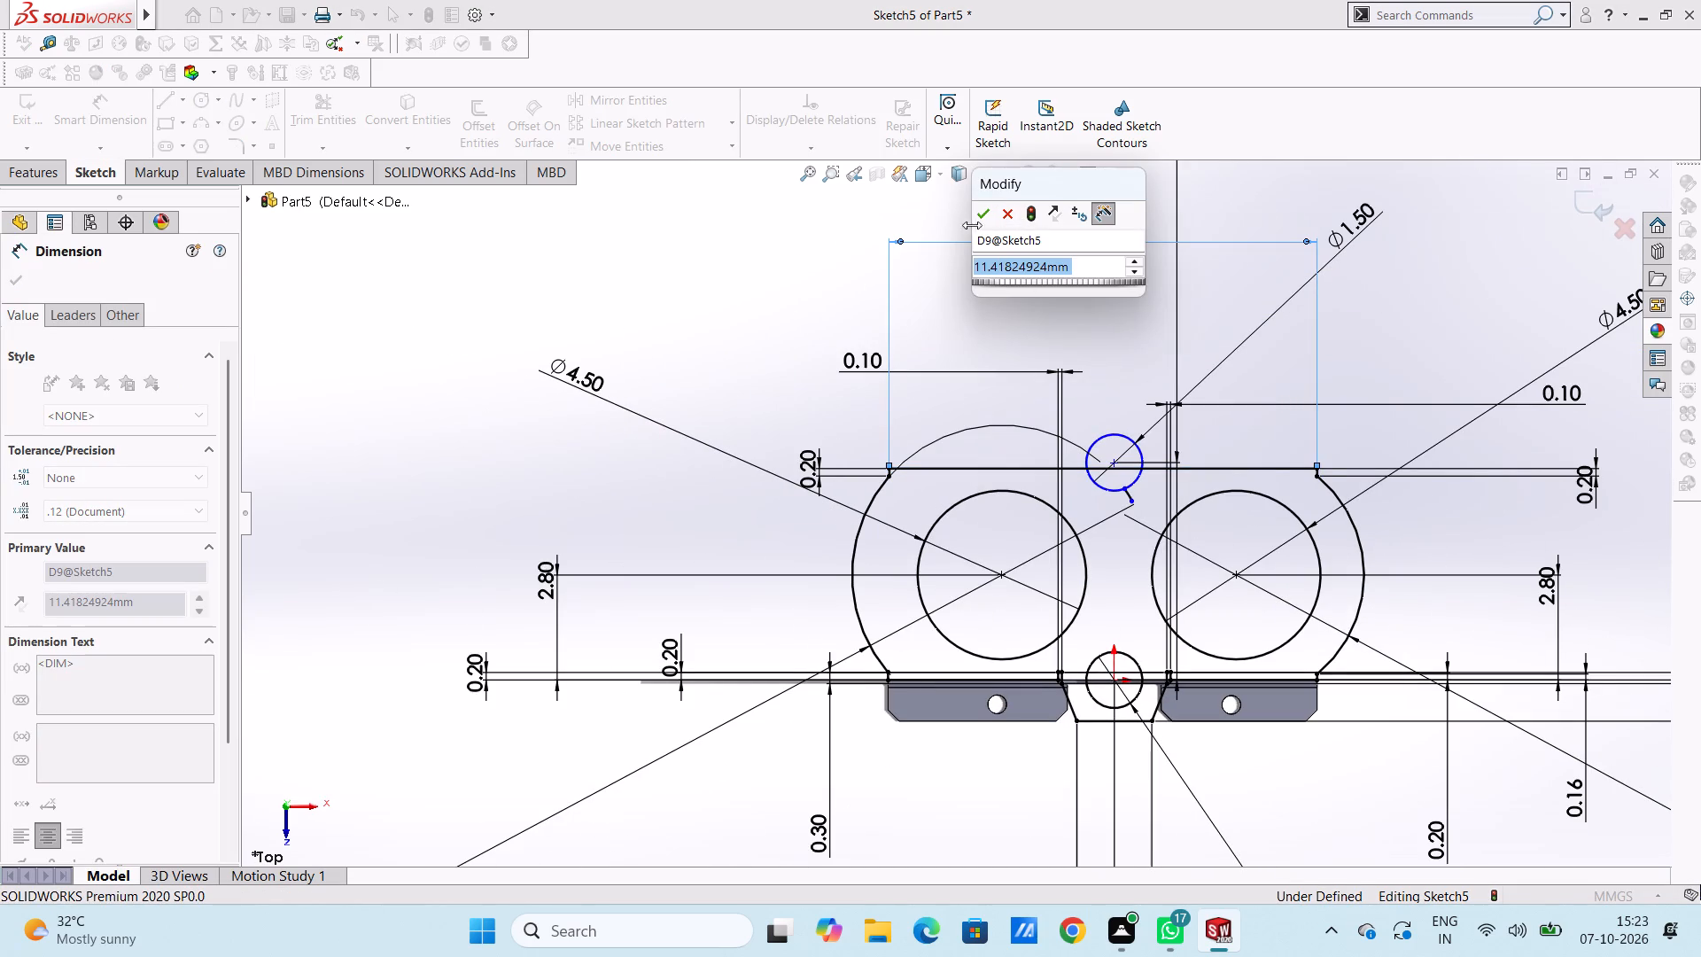
left_click(981, 222)
left_click(778, 302)
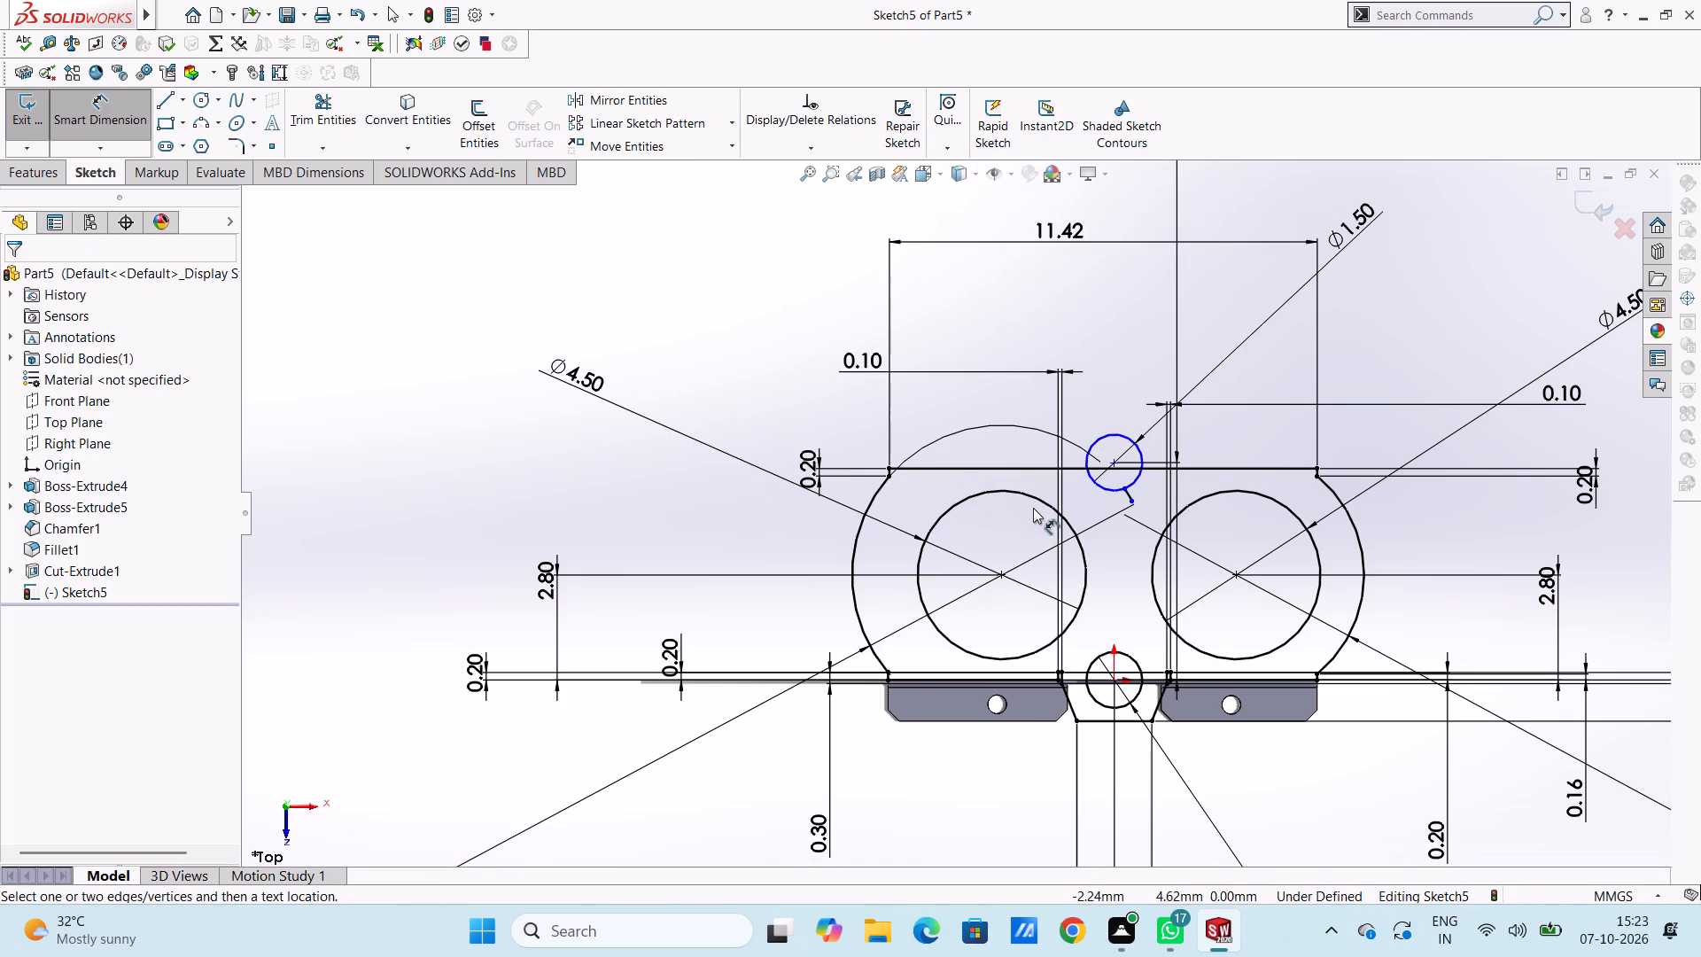
scroll(1035, 509, "down", 2)
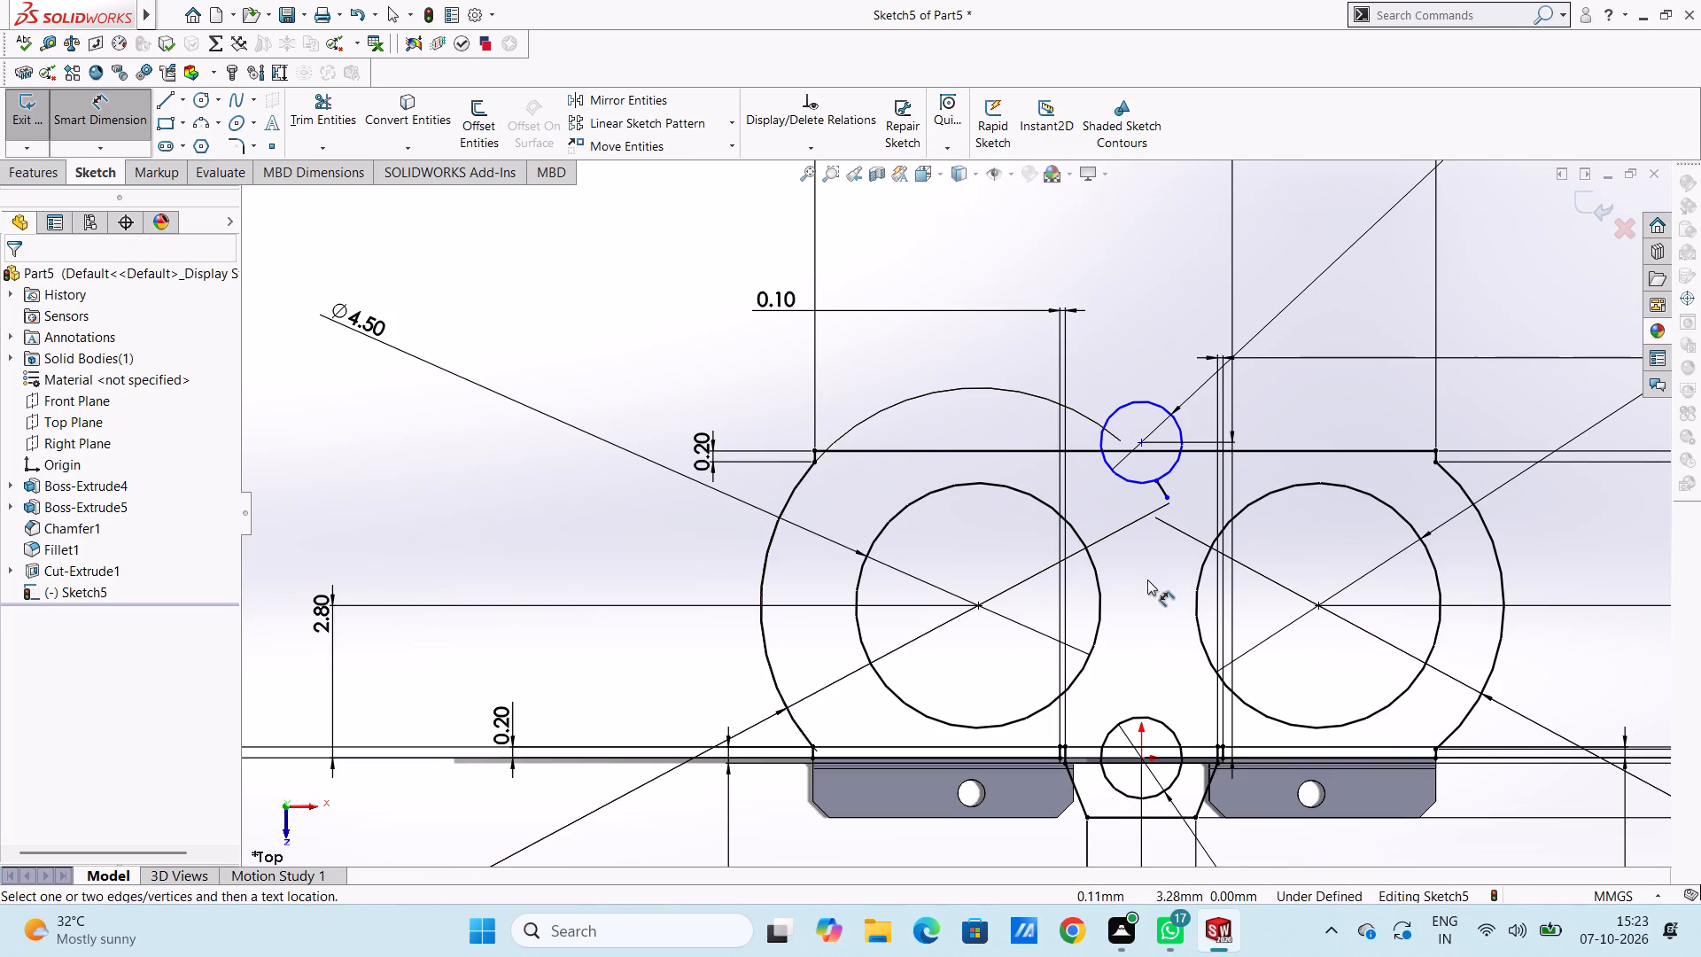
key("Escape")
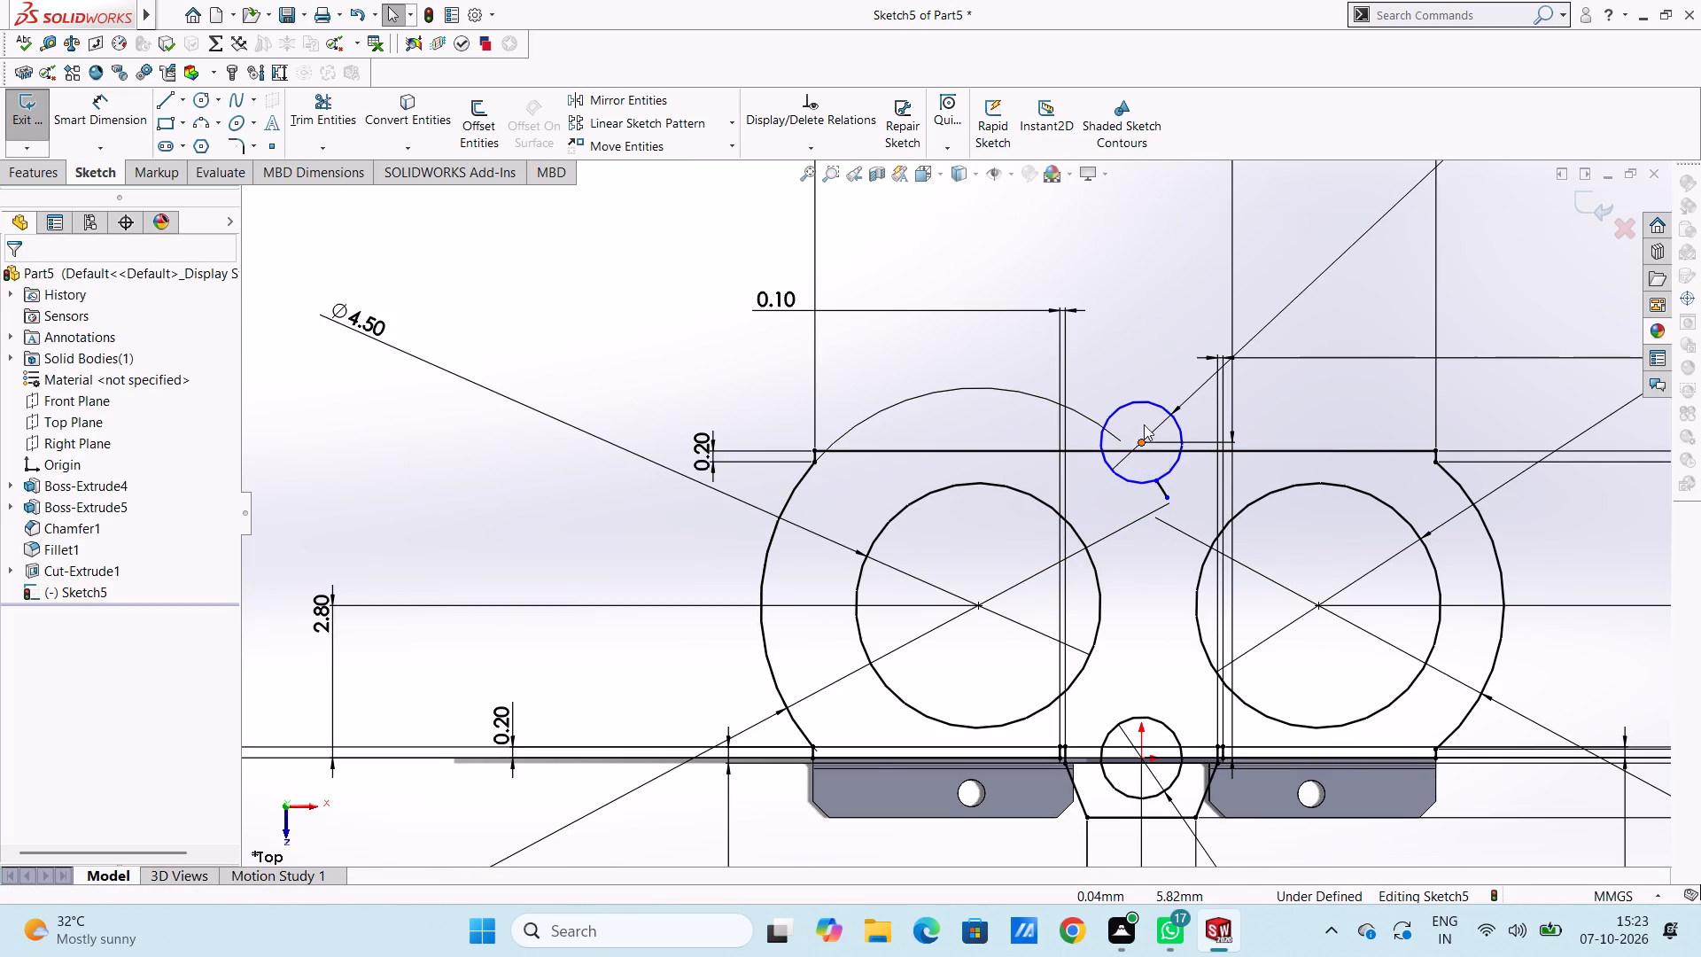
Set the vertical distance locating the upper 1.50 mm circle's centre to 5.6 mm.
scroll(1144, 423, "up", 7)
double_click(1068, 277)
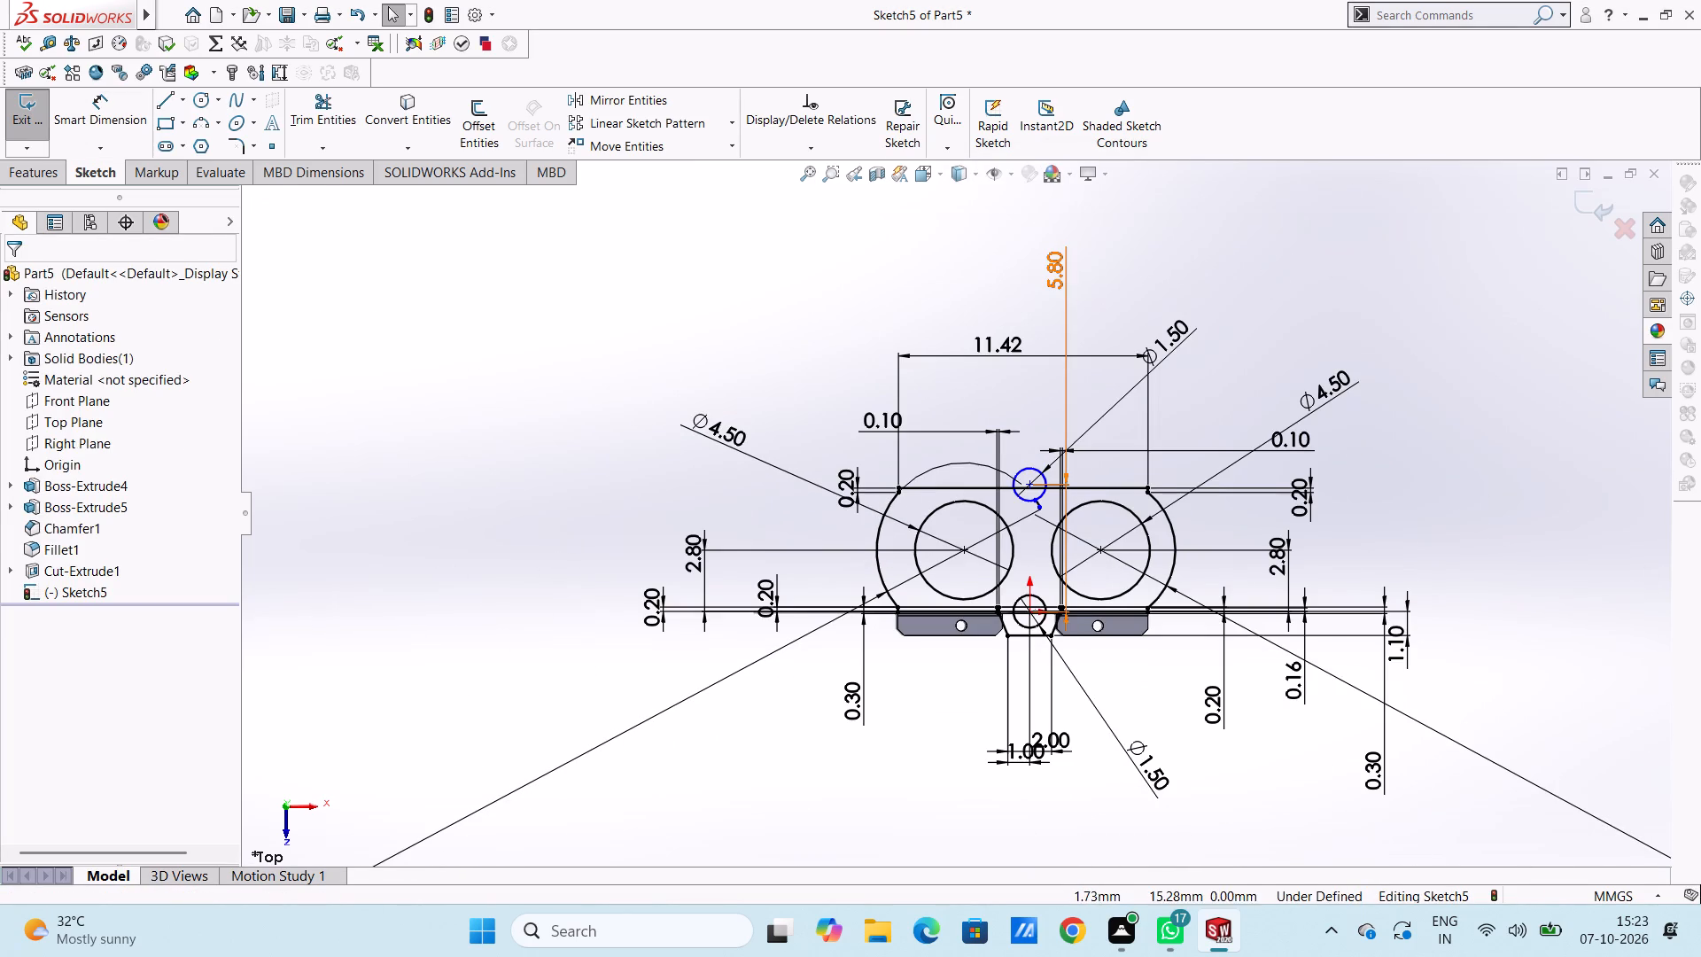
type("5.6")
key("Return")
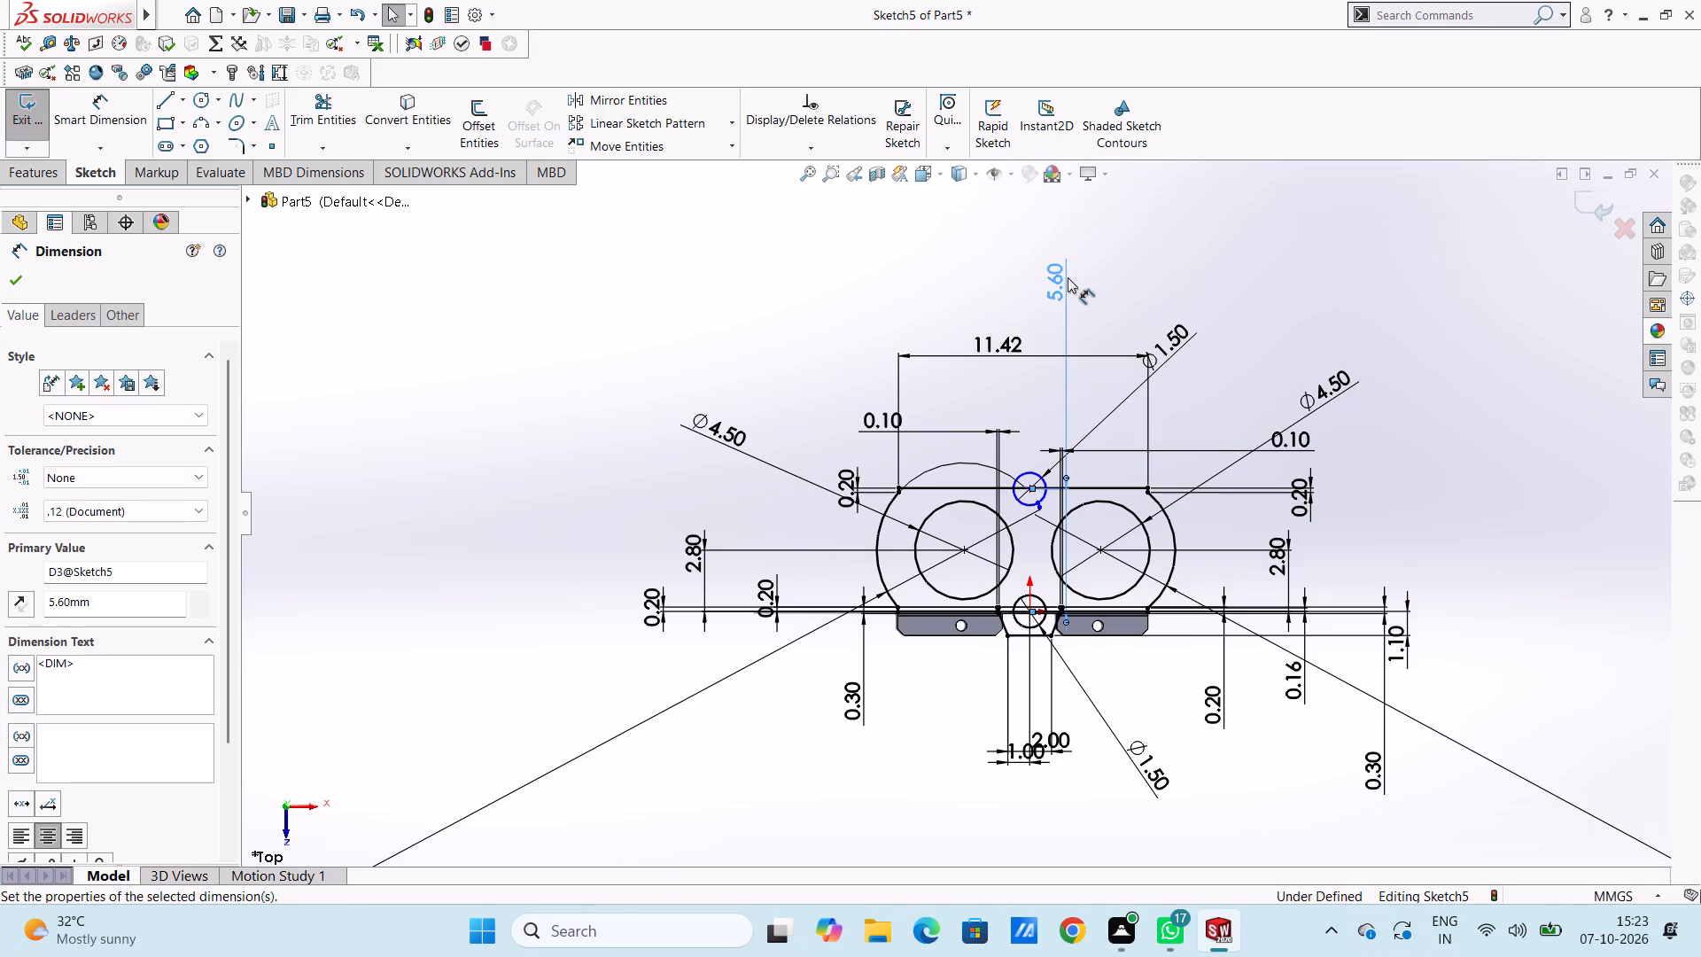
left_click(1036, 419)
Examine the upper small circle's centre point and its position relative to the outline's top horizontal line.
scroll(1035, 564, "down", 4)
scroll(1037, 400, "down", 5)
scroll(930, 423, "down", 10)
scroll(1012, 455, "down", 3)
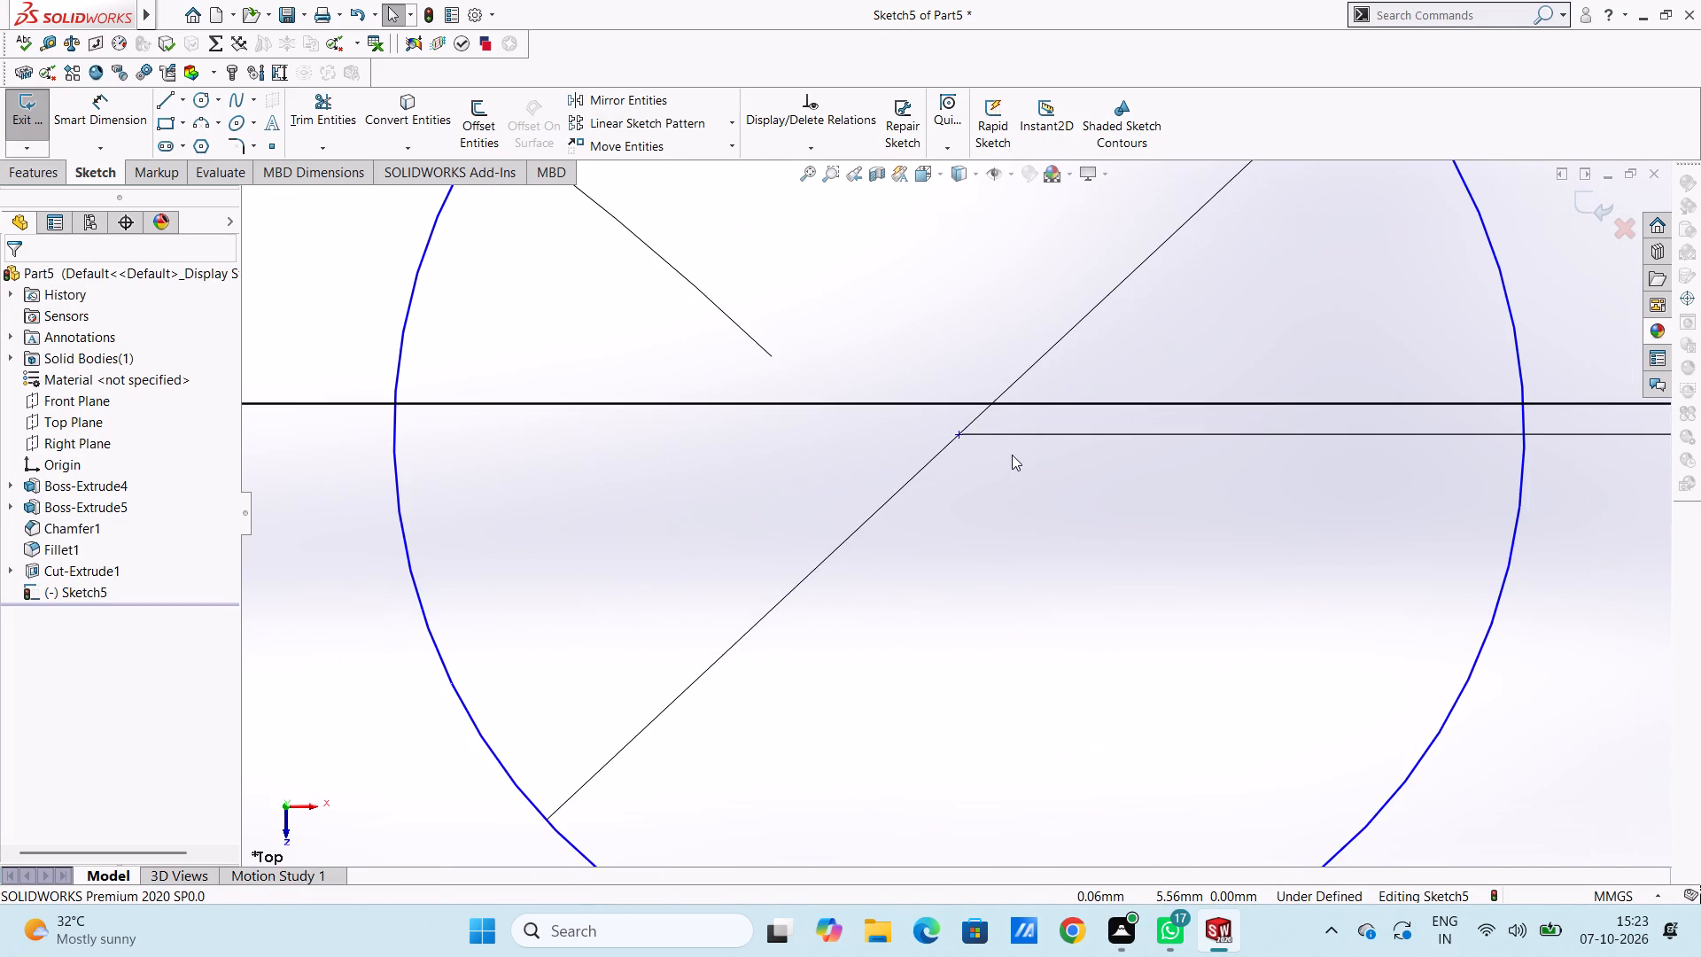
key("Escape")
key("Escape")
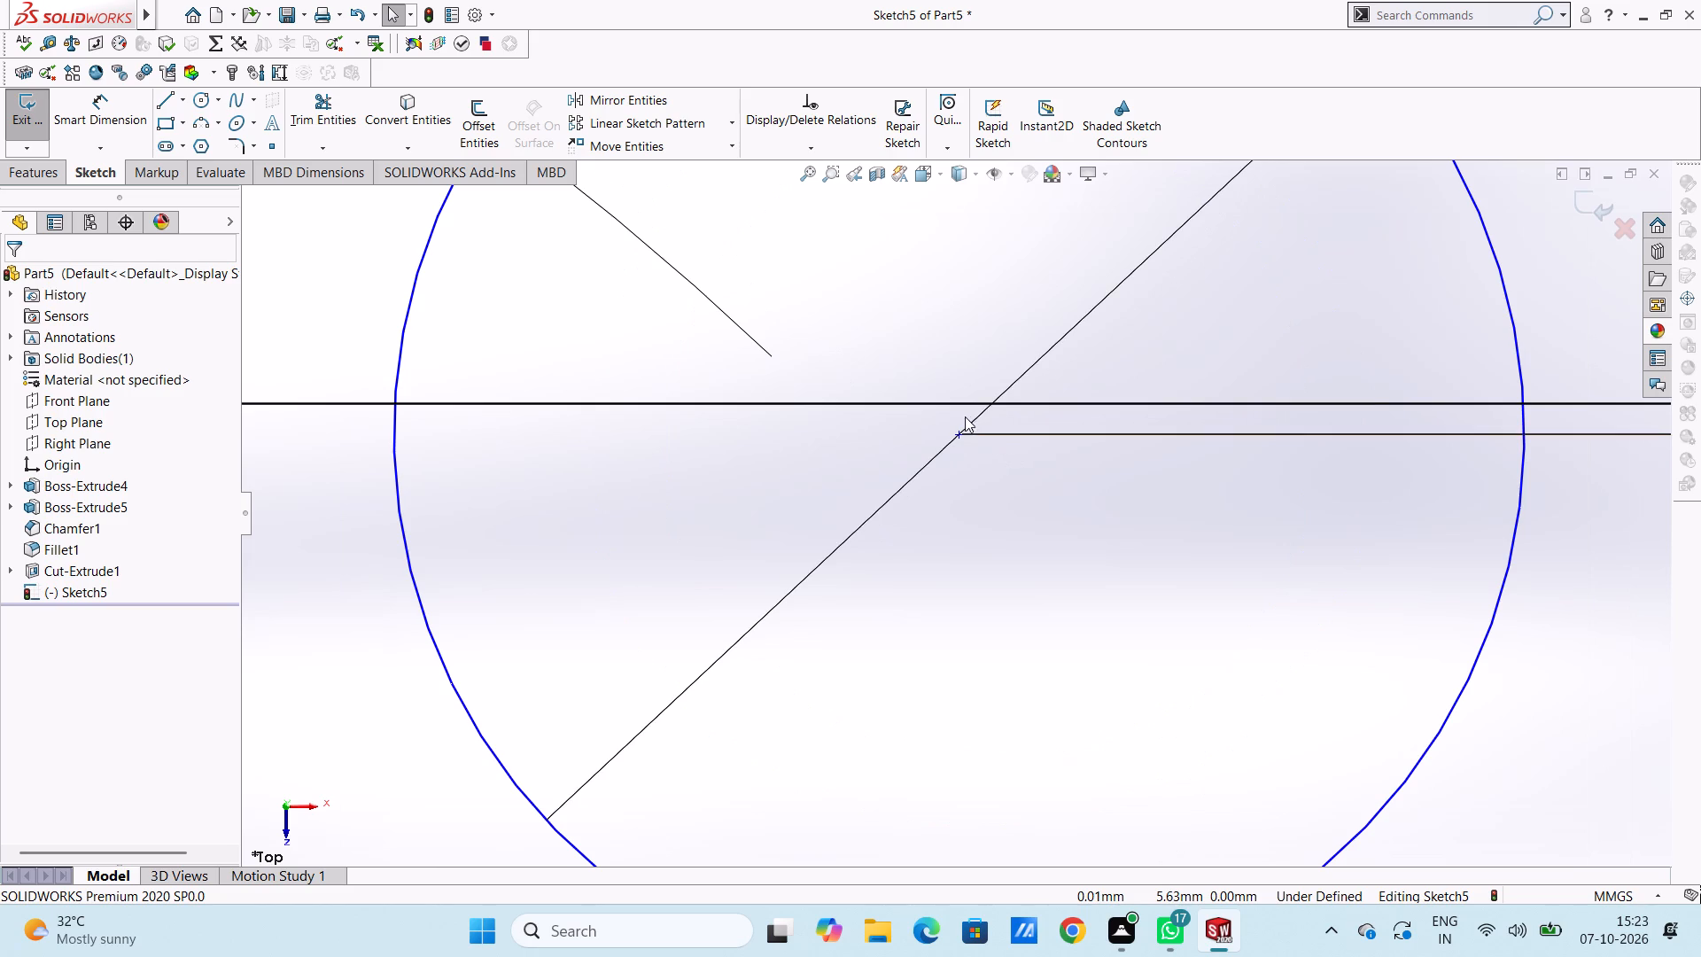
left_click(959, 438)
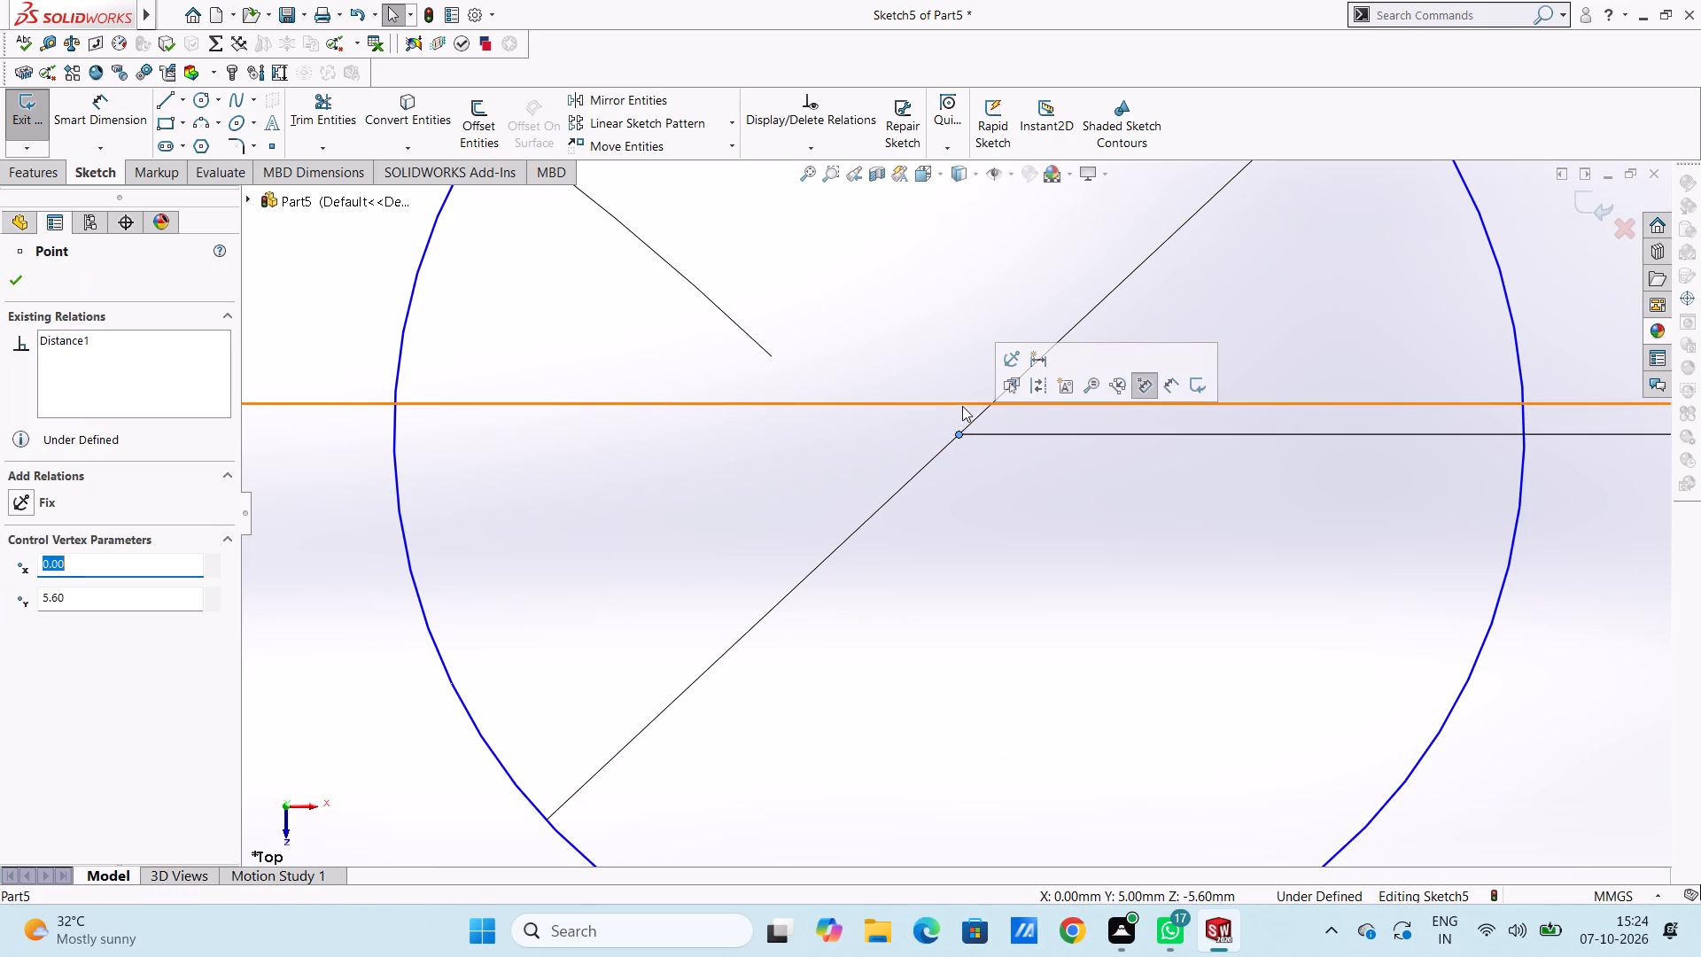
scroll(918, 408, "up", 5)
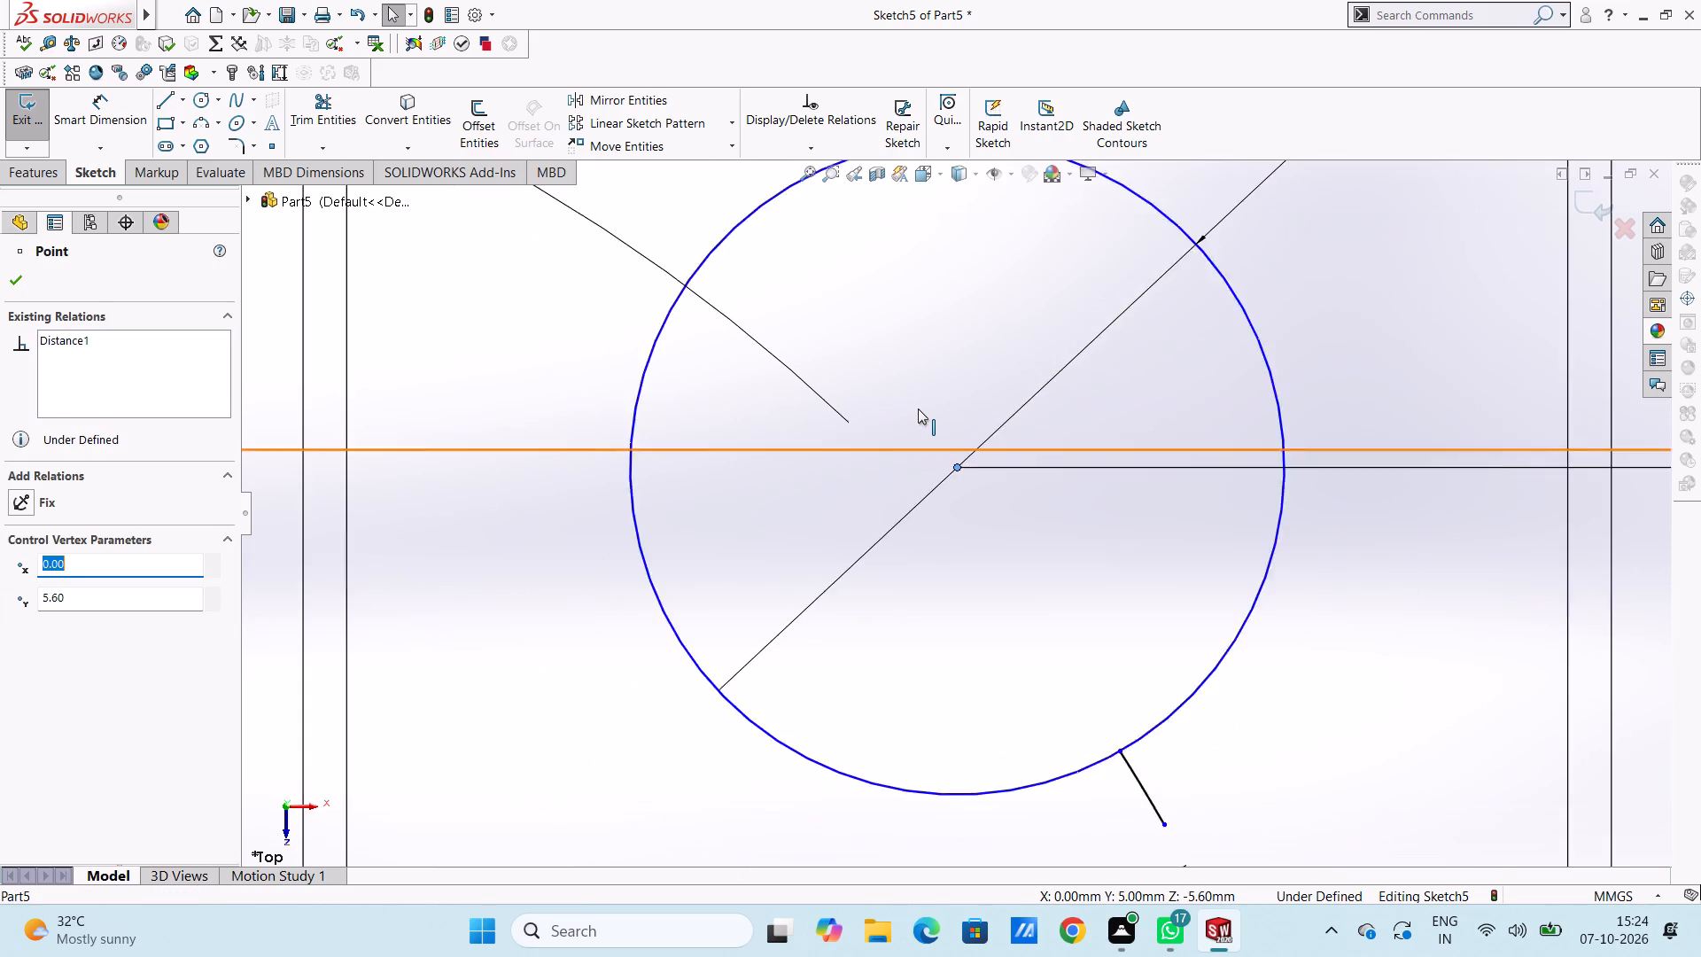
scroll(917, 411, "up", 8)
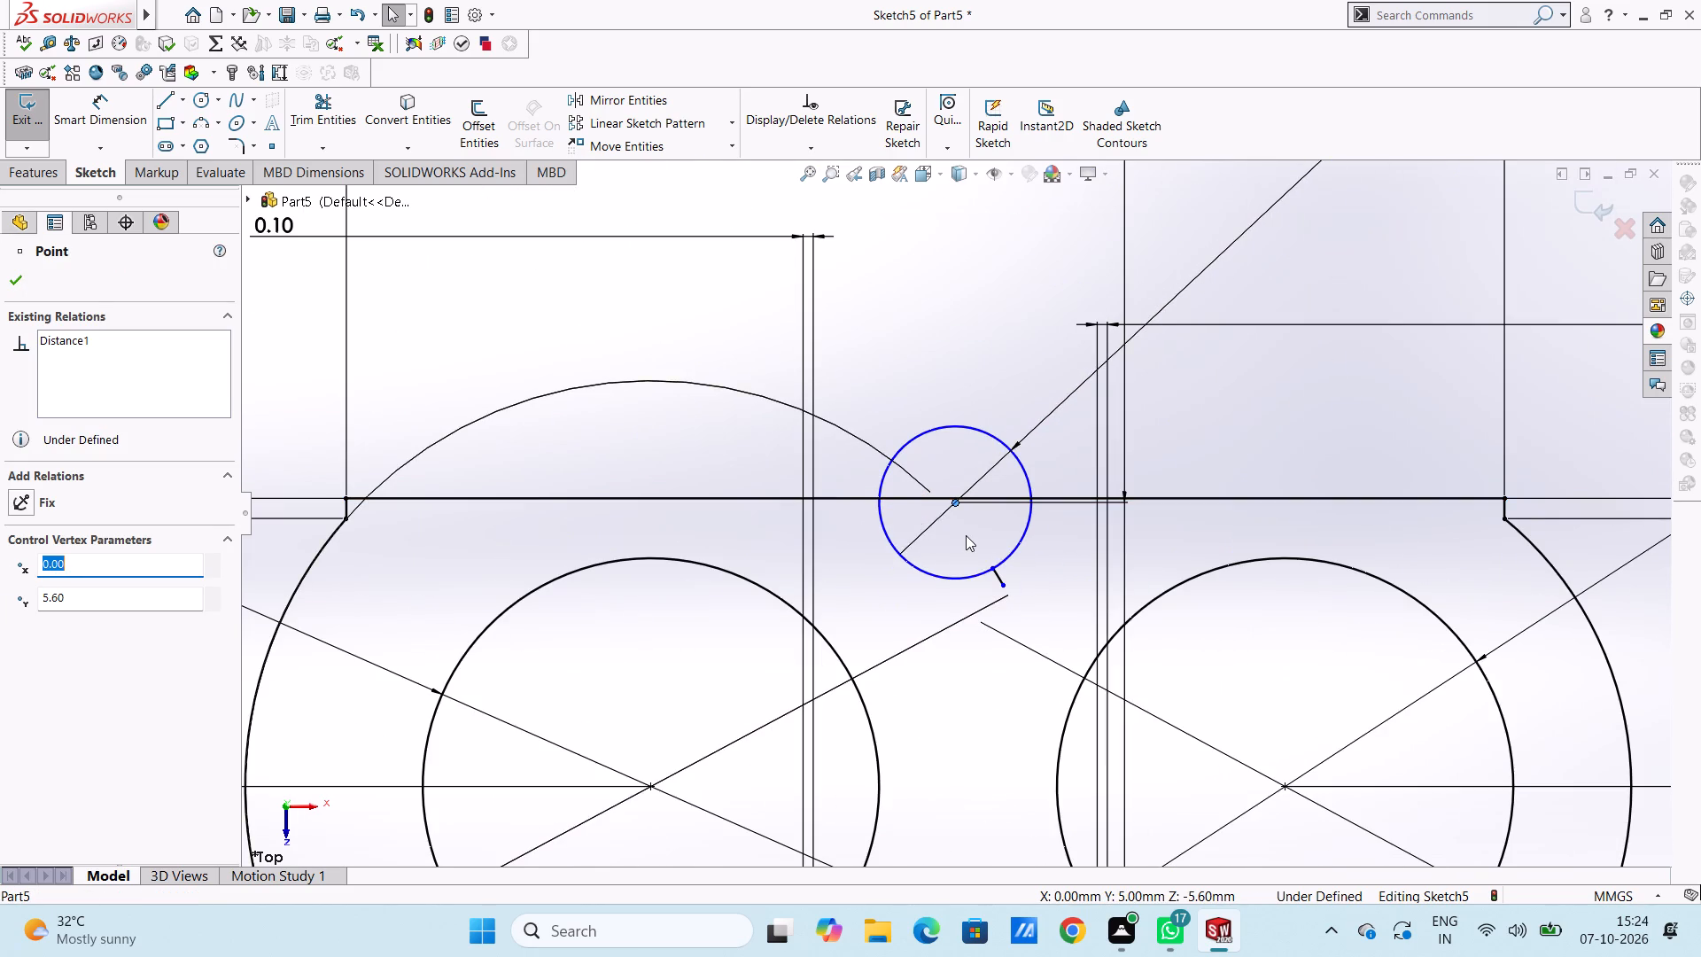
scroll(966, 535, "up", 3)
scroll(1014, 432, "down", 3)
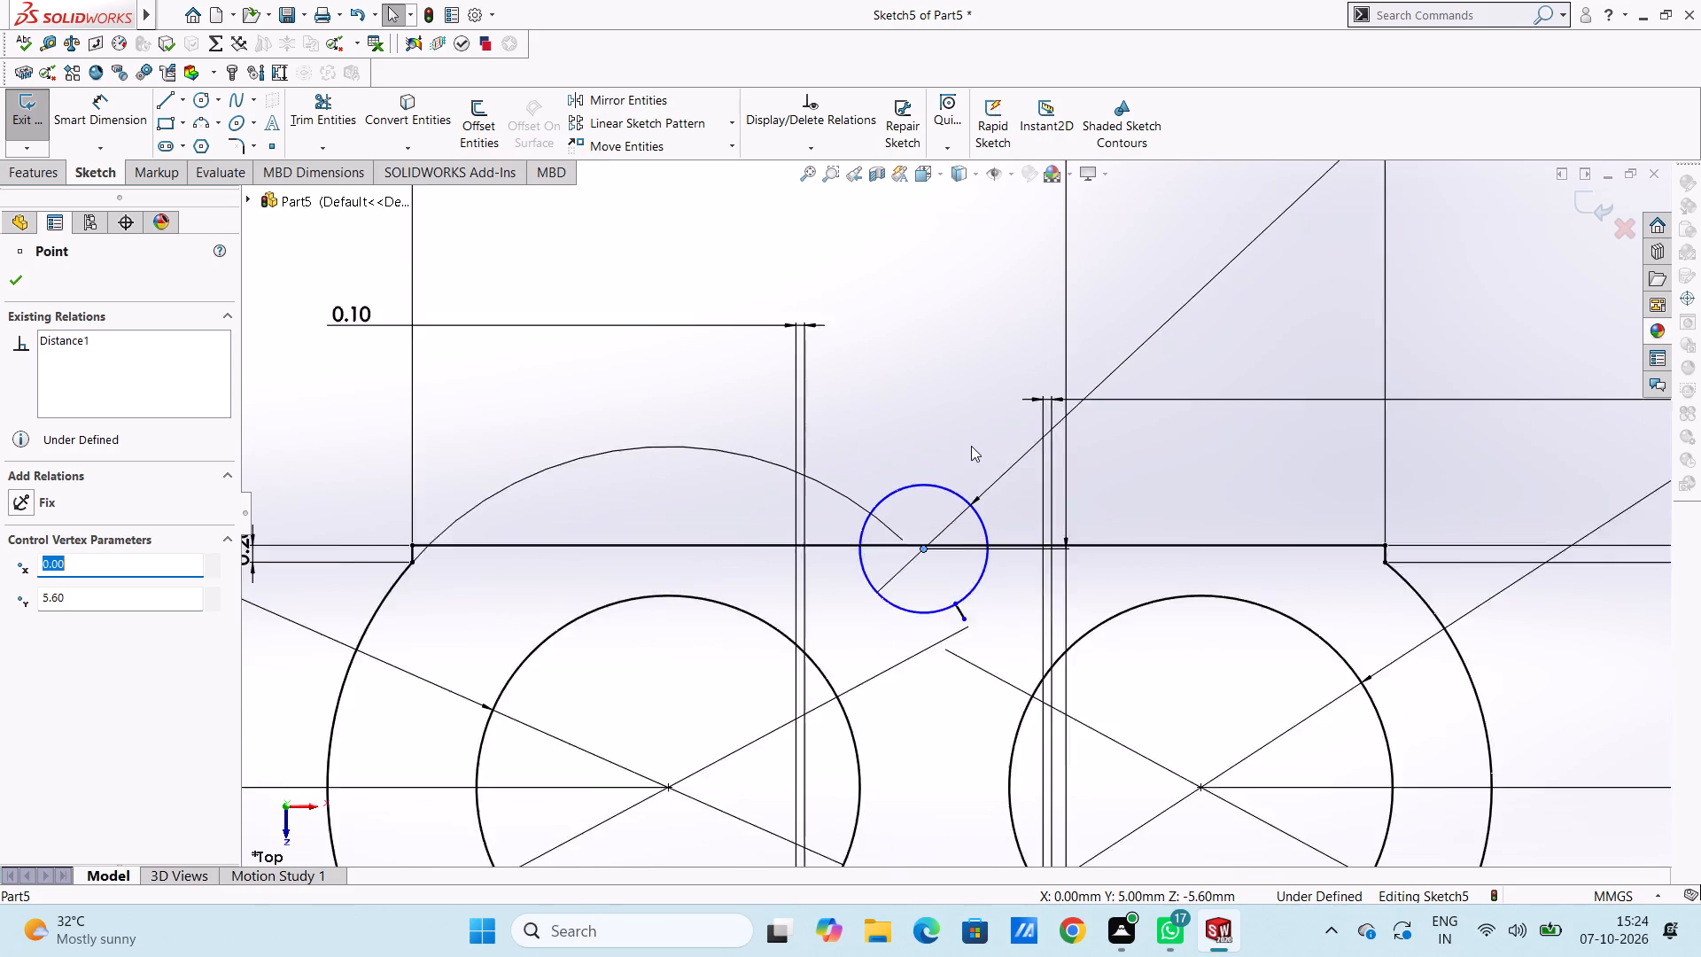
scroll(971, 446, "down", 3)
key("Escape")
key("Escape")
scroll(964, 440, "up", 3)
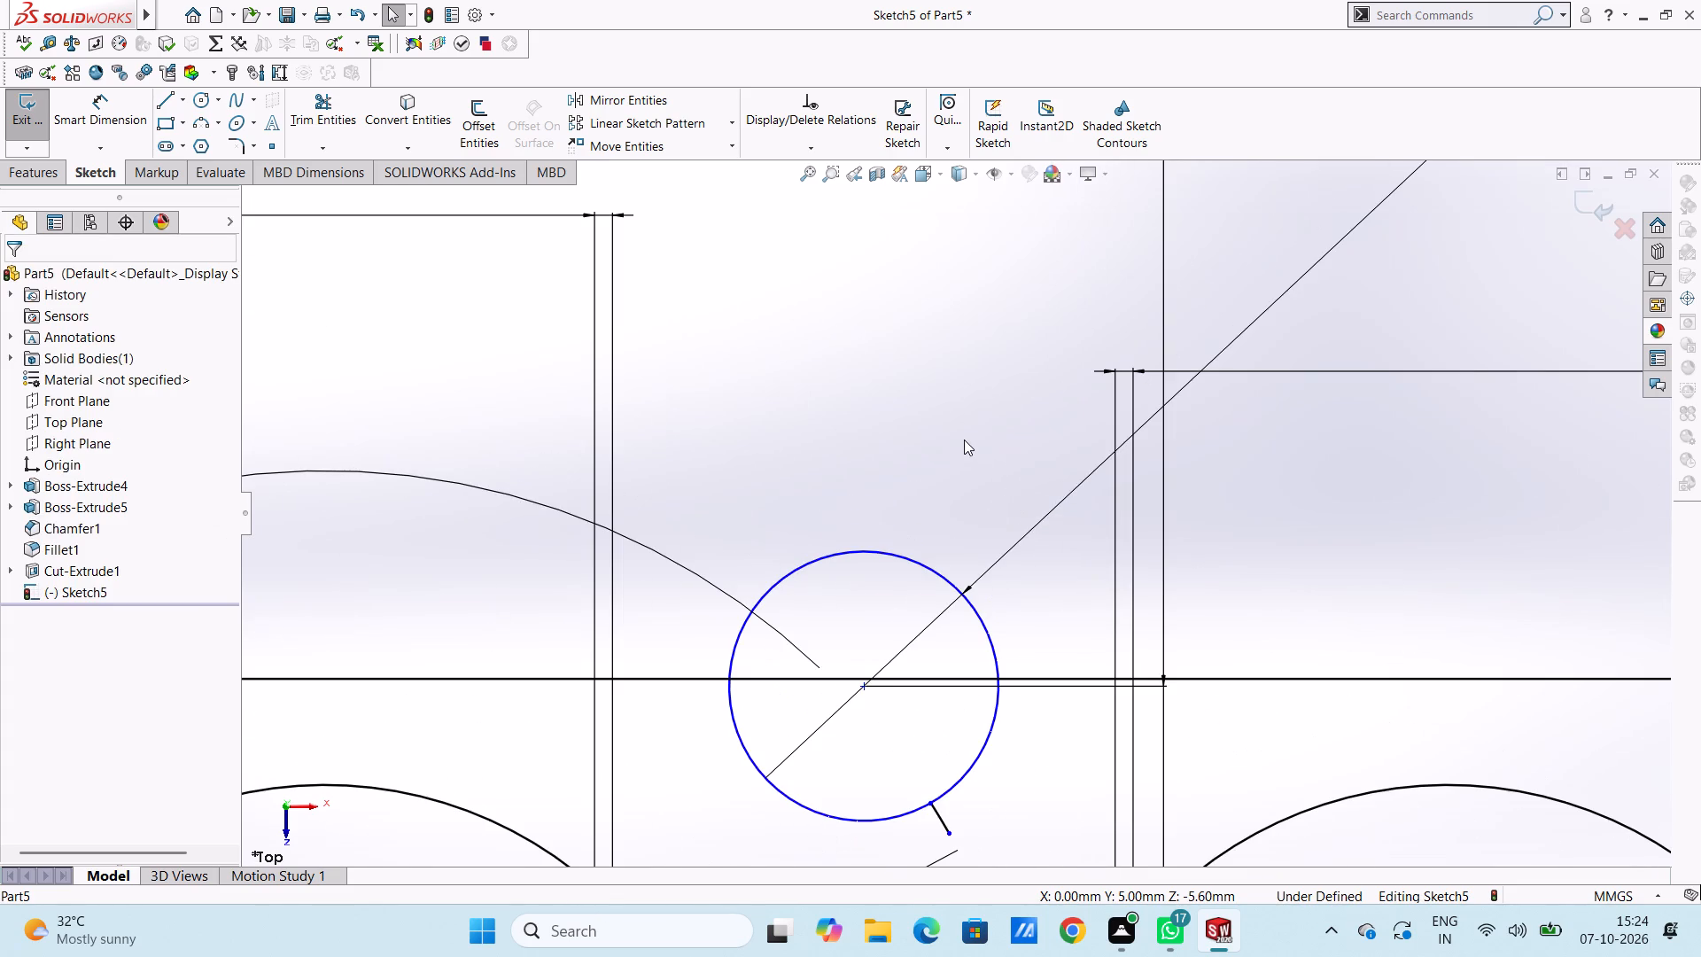
scroll(964, 440, "up", 8)
scroll(754, 688, "up", 3)
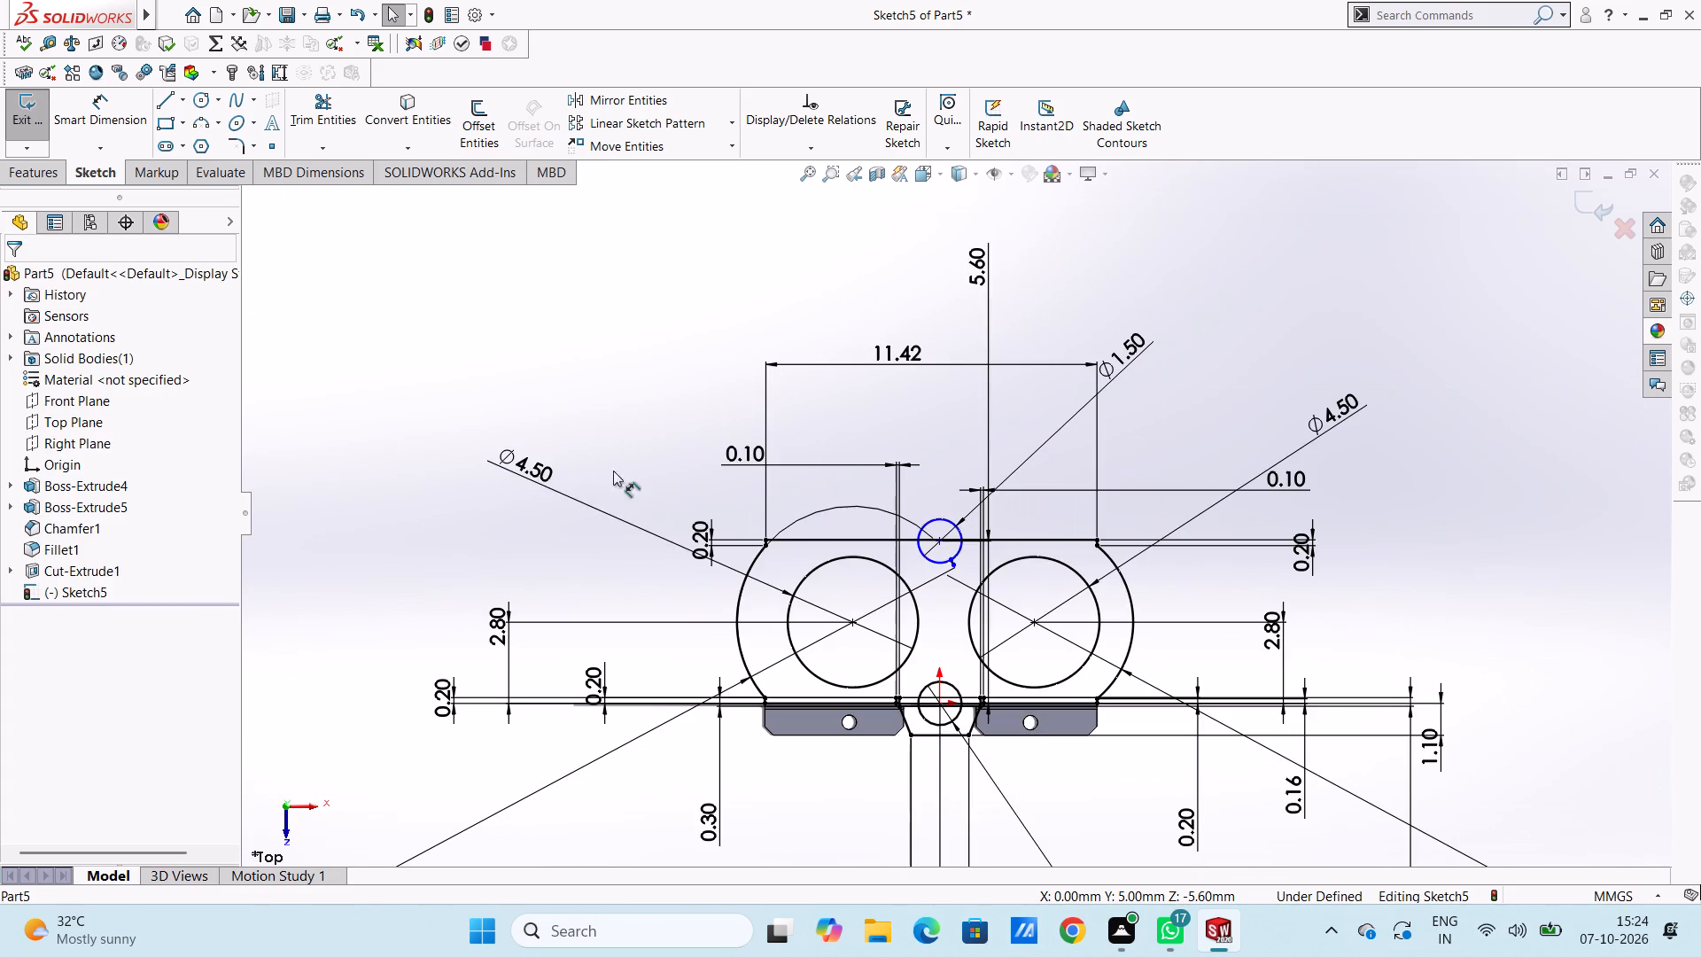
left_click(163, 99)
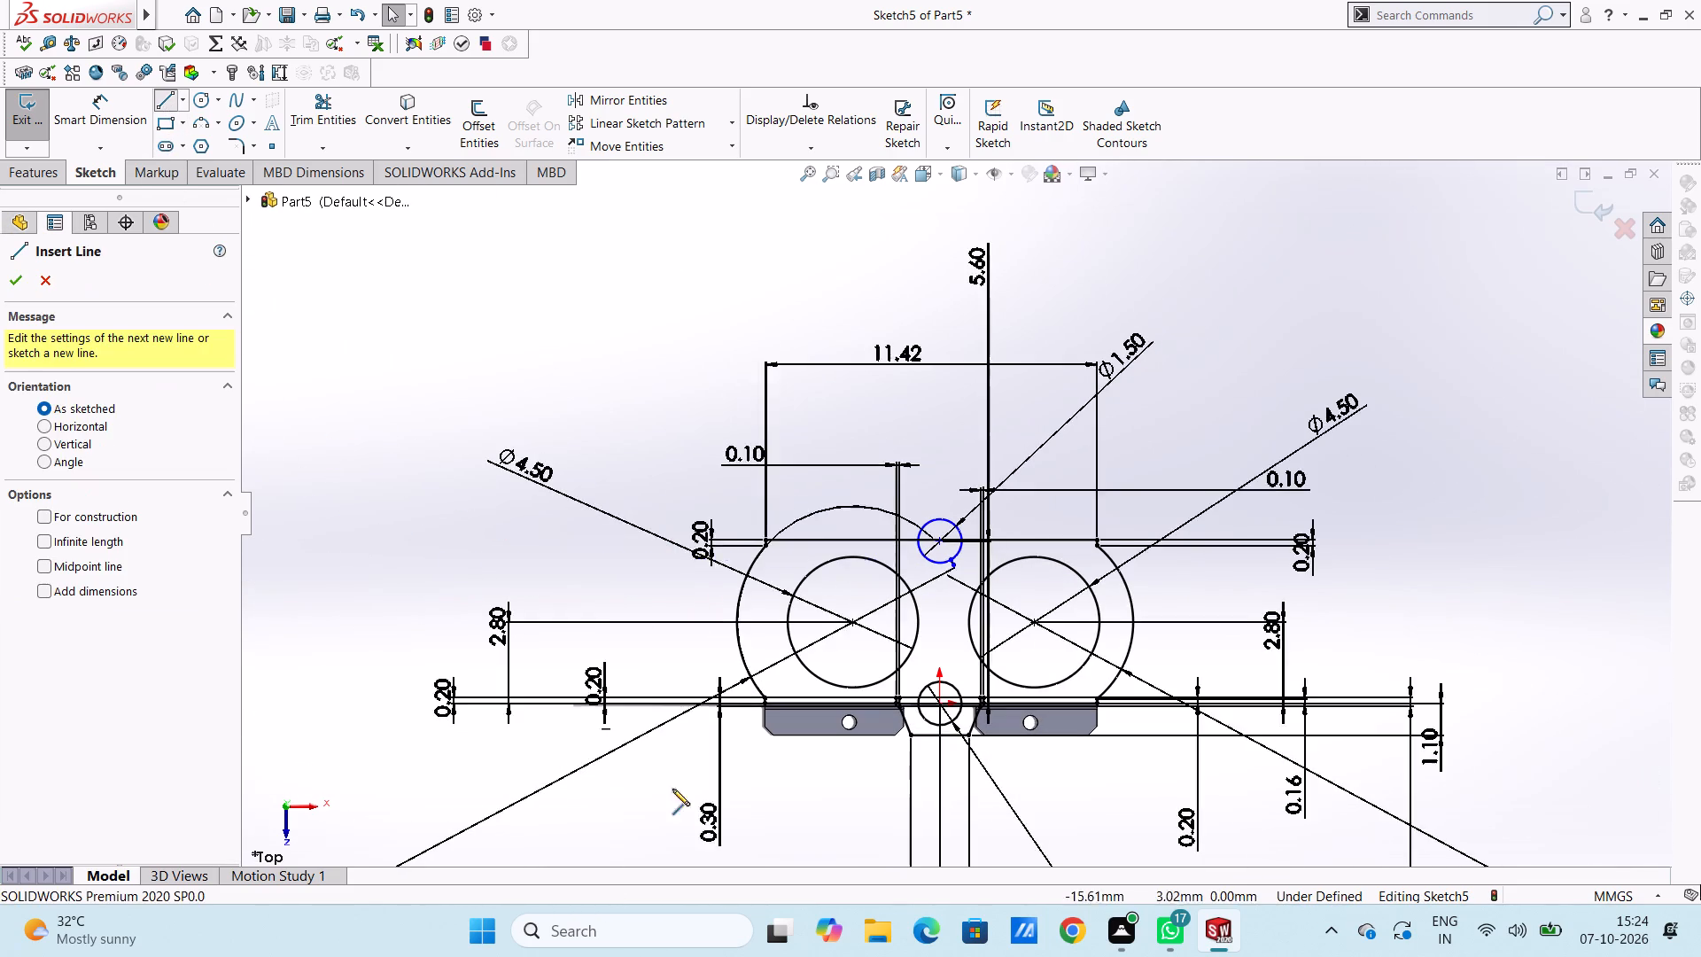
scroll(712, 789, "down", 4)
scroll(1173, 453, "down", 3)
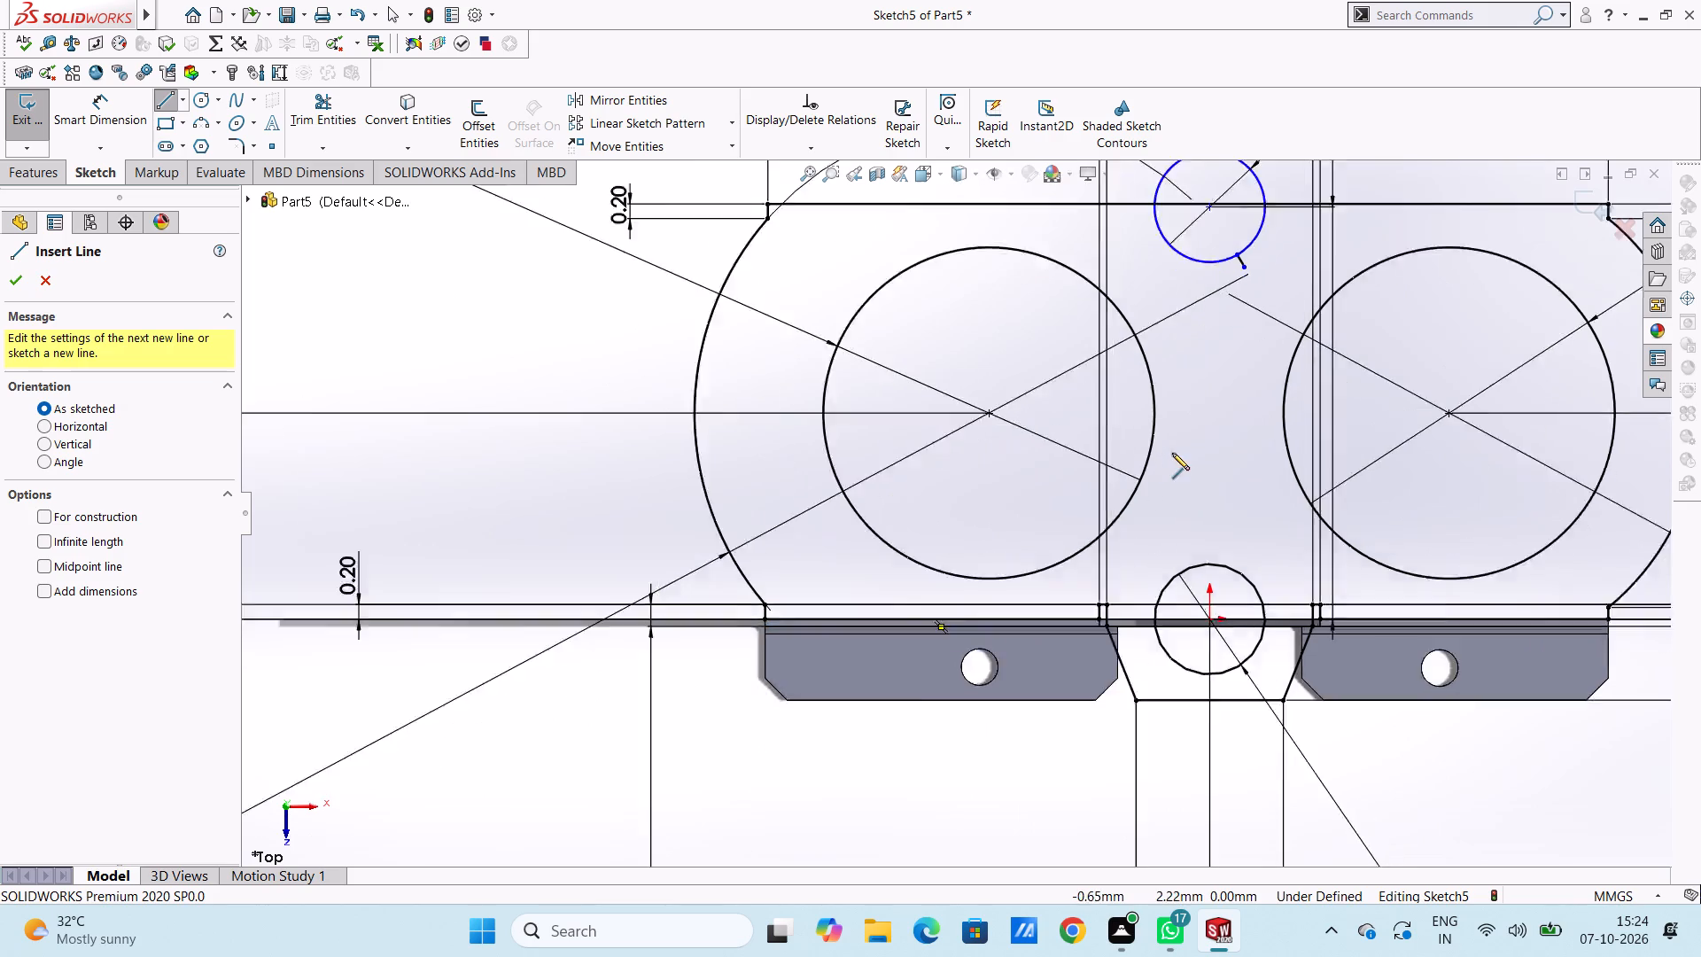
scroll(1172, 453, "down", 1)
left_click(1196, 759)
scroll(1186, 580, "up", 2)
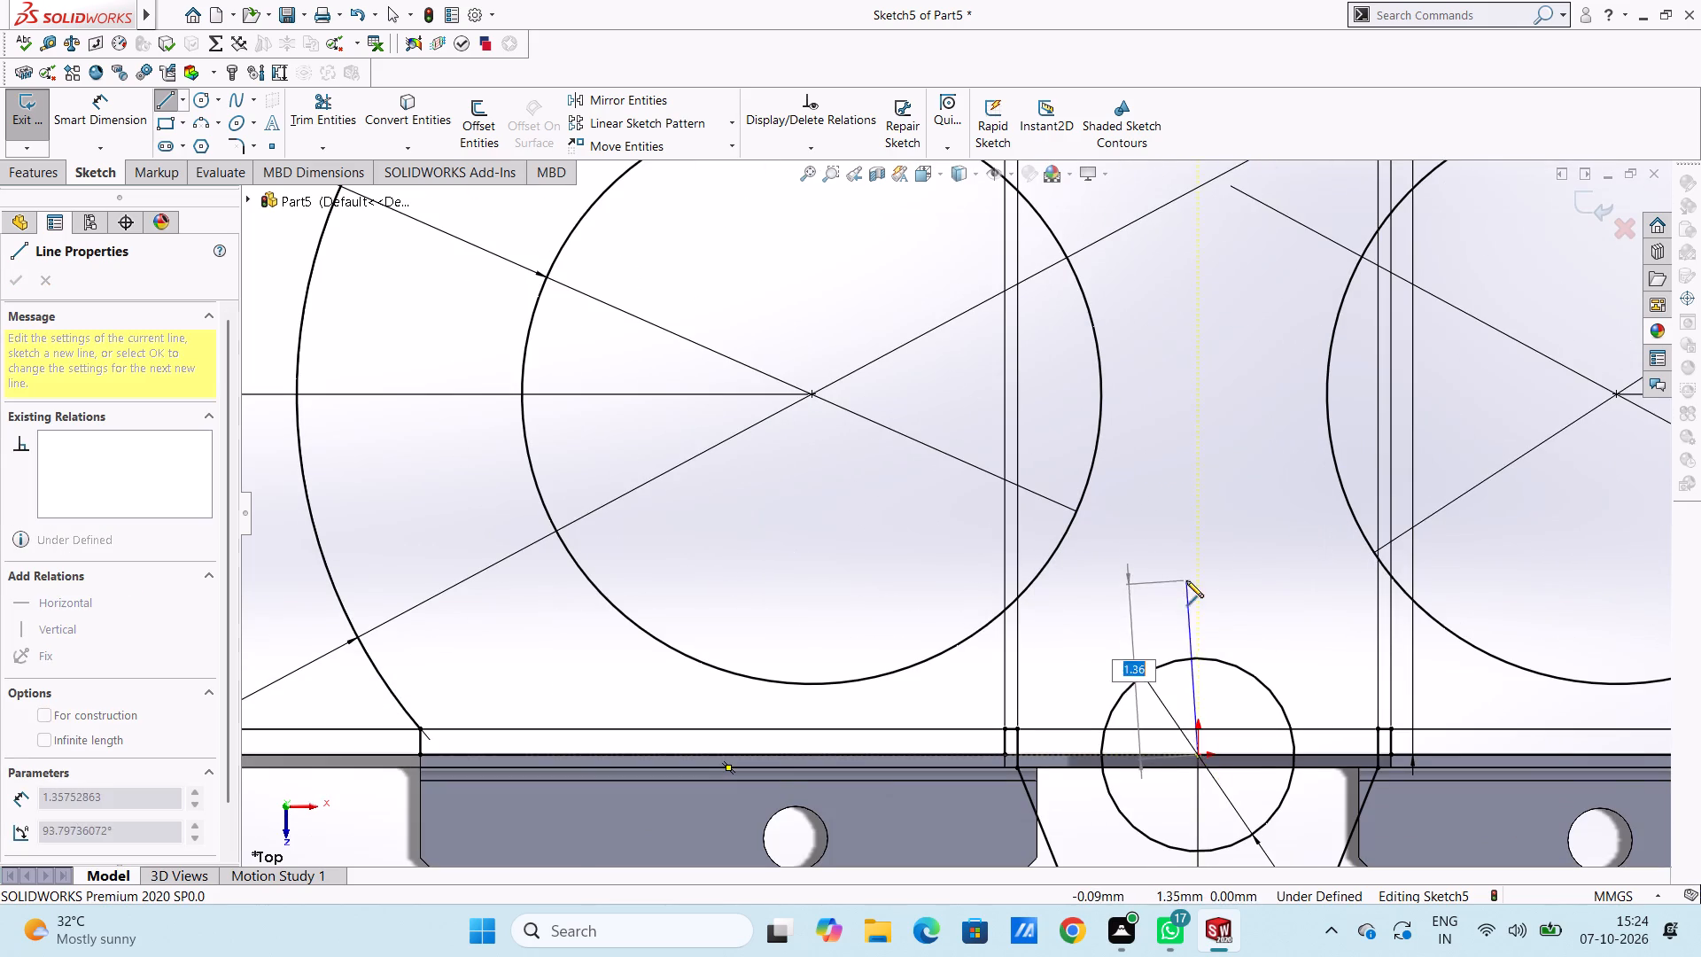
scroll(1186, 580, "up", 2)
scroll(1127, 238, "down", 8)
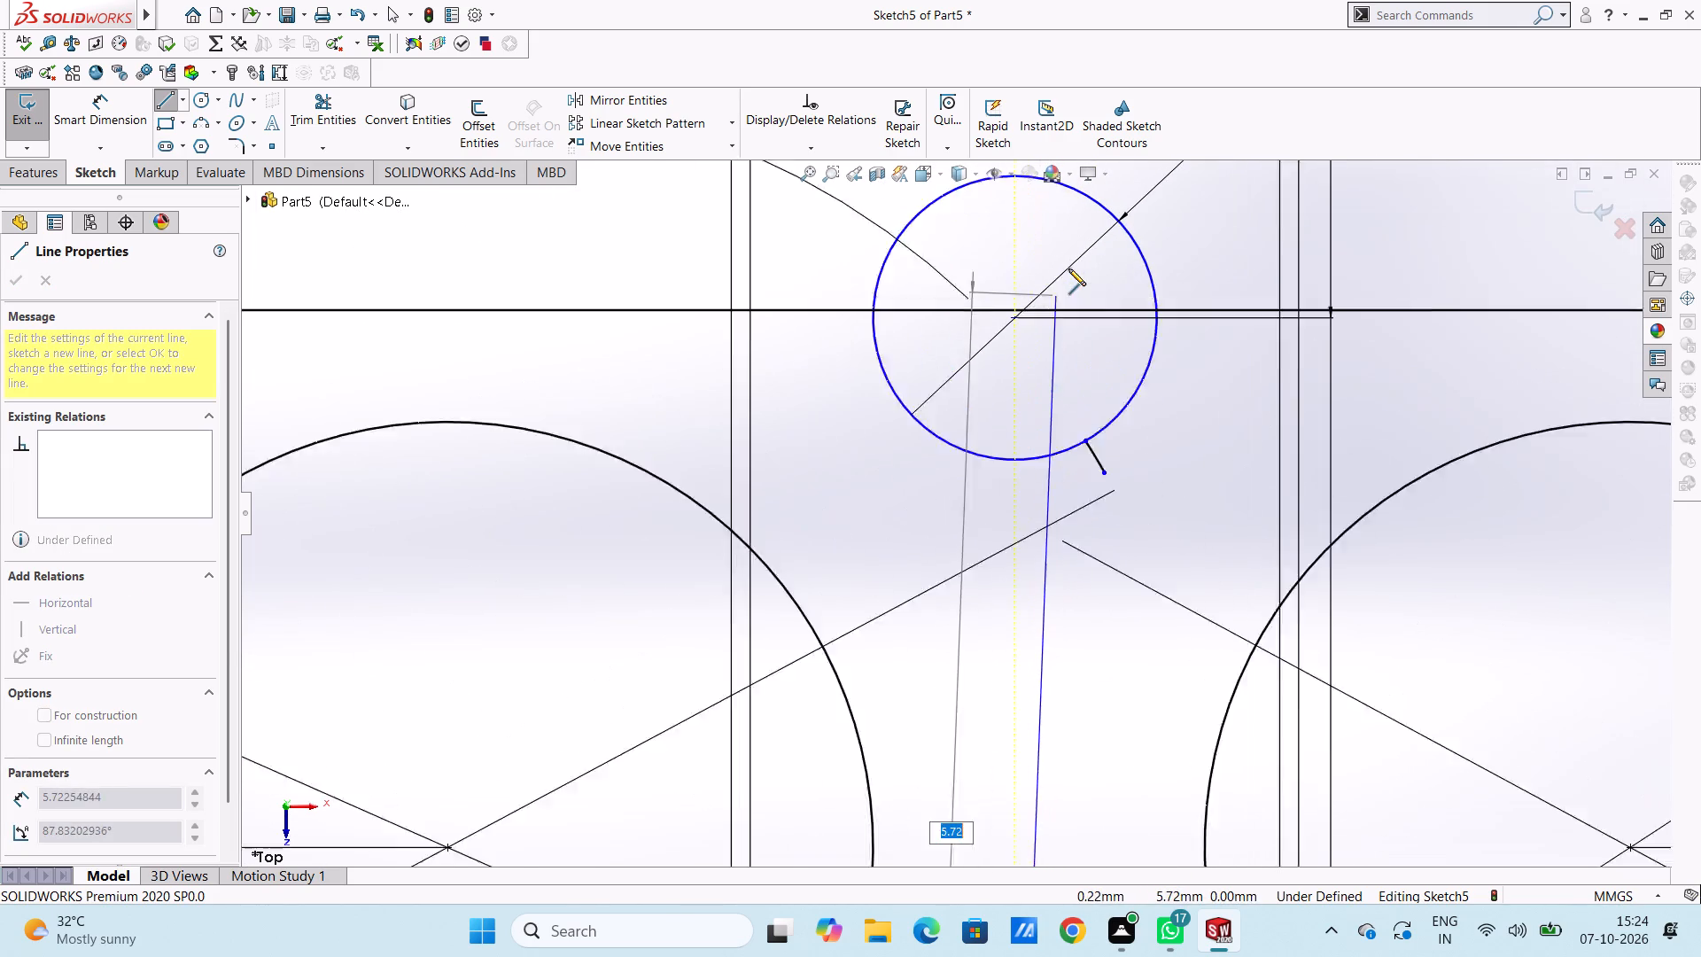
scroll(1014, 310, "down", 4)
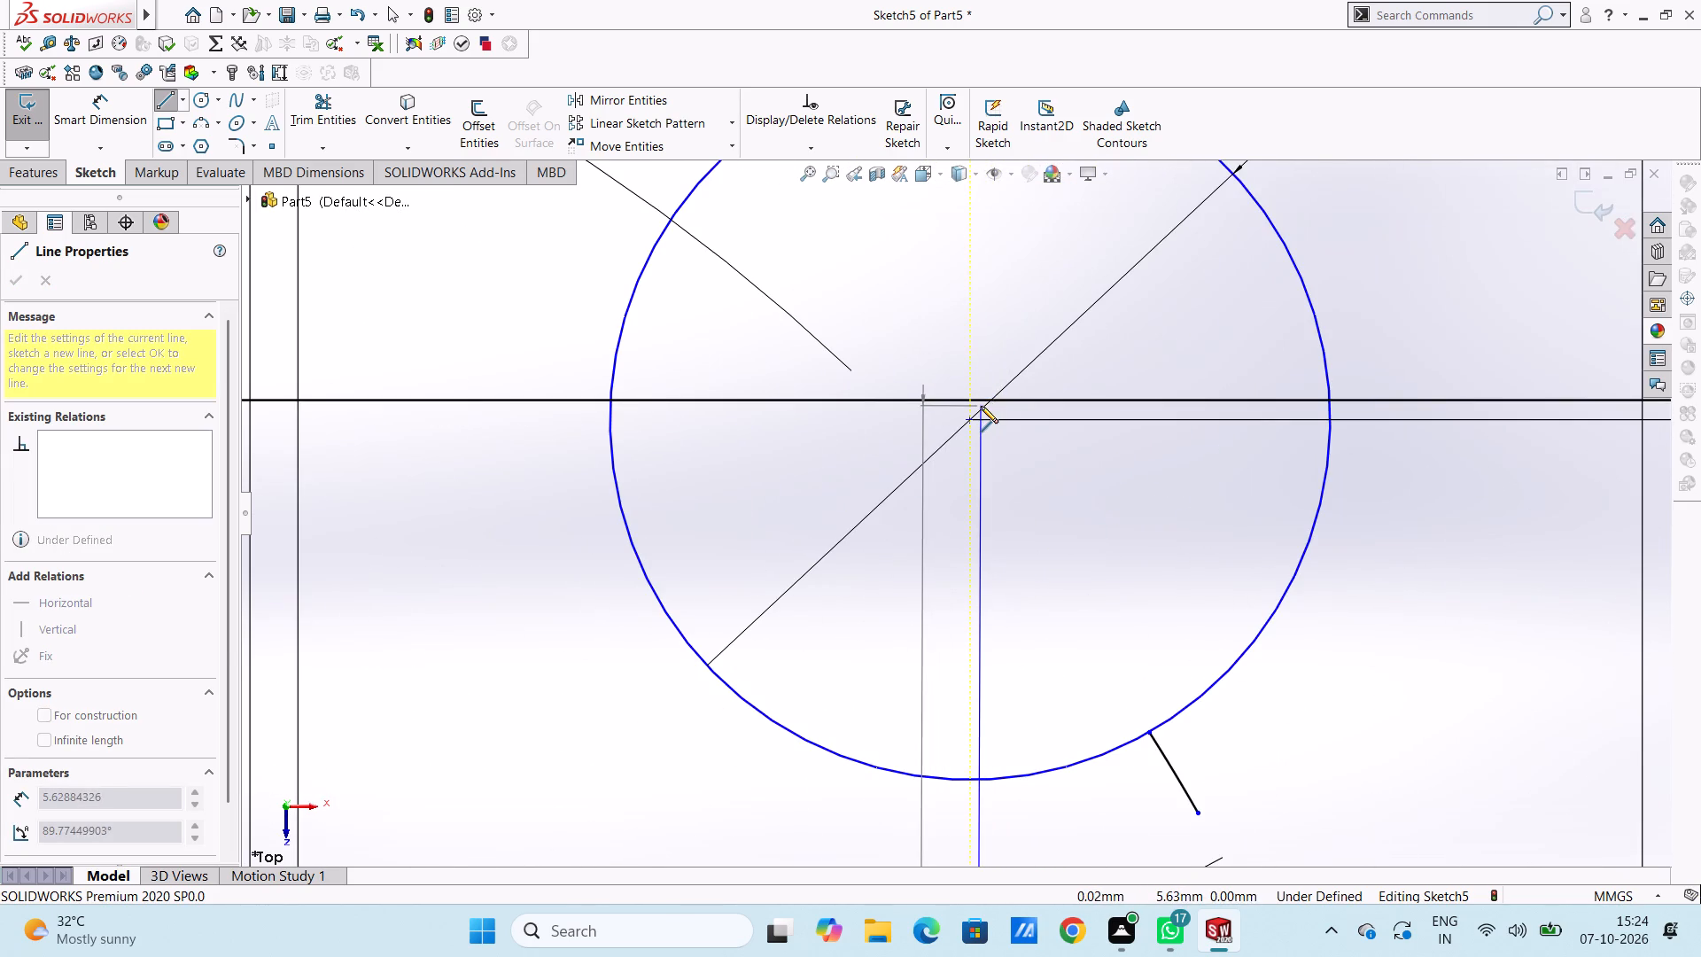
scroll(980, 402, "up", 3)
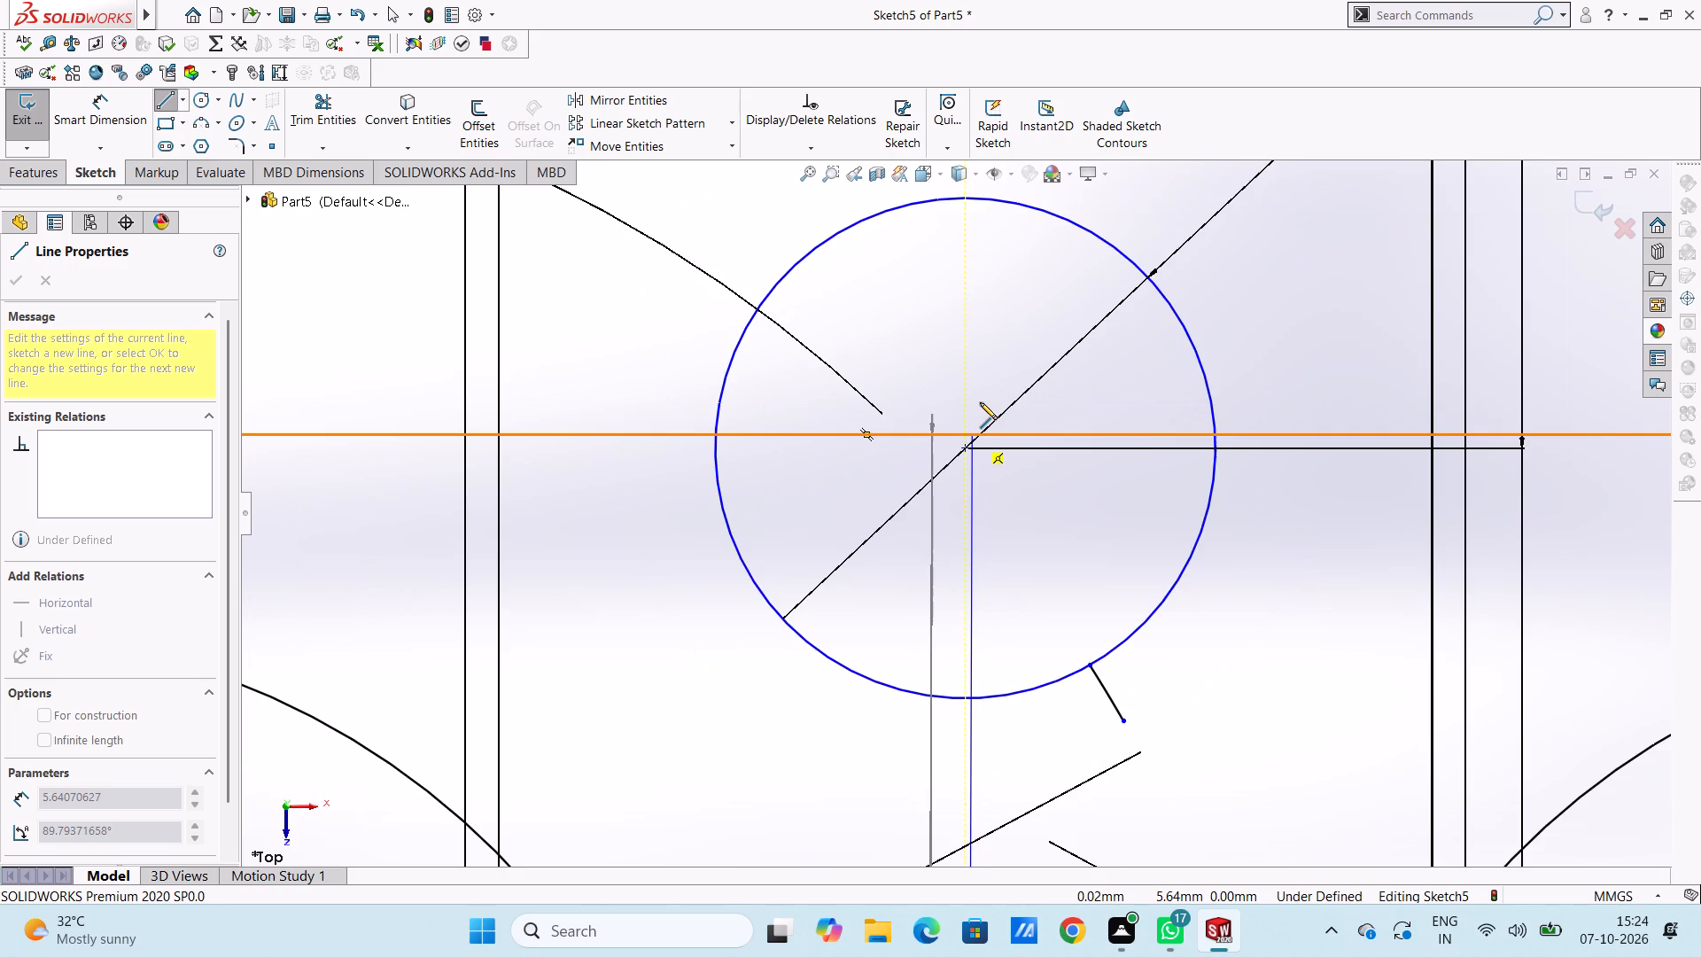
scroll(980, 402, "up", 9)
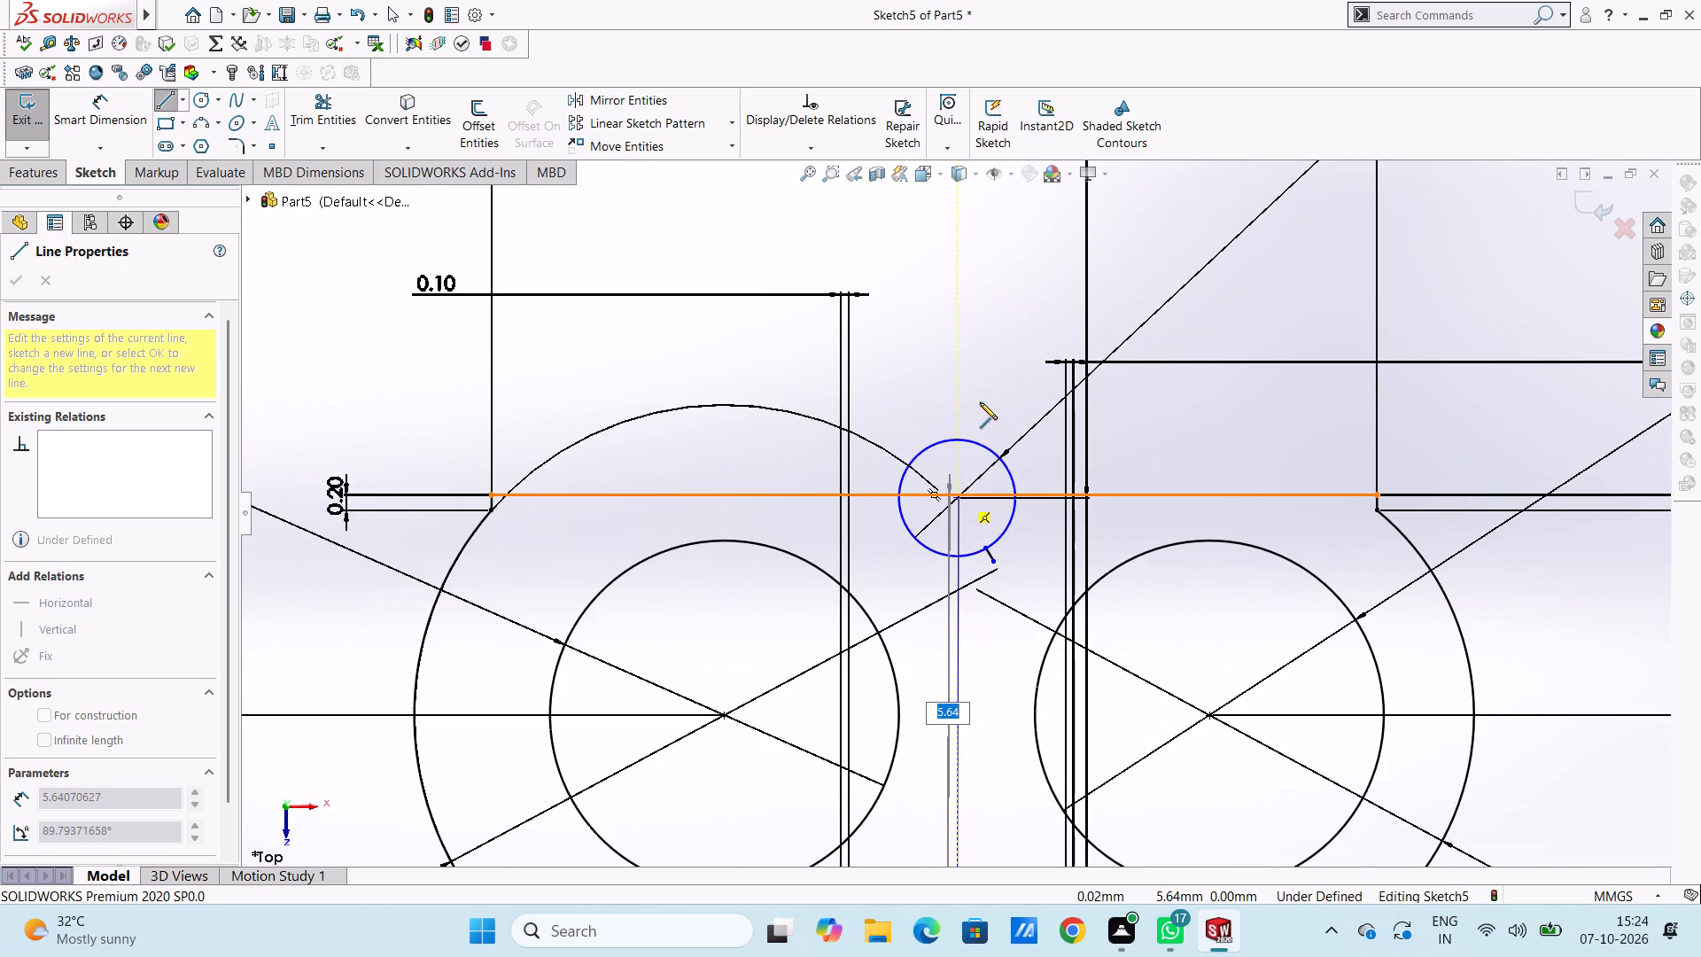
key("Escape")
Set the vertical distance locating the upper 1.50 mm circle's centre to 5.64 mm.
scroll(980, 402, "up", 8)
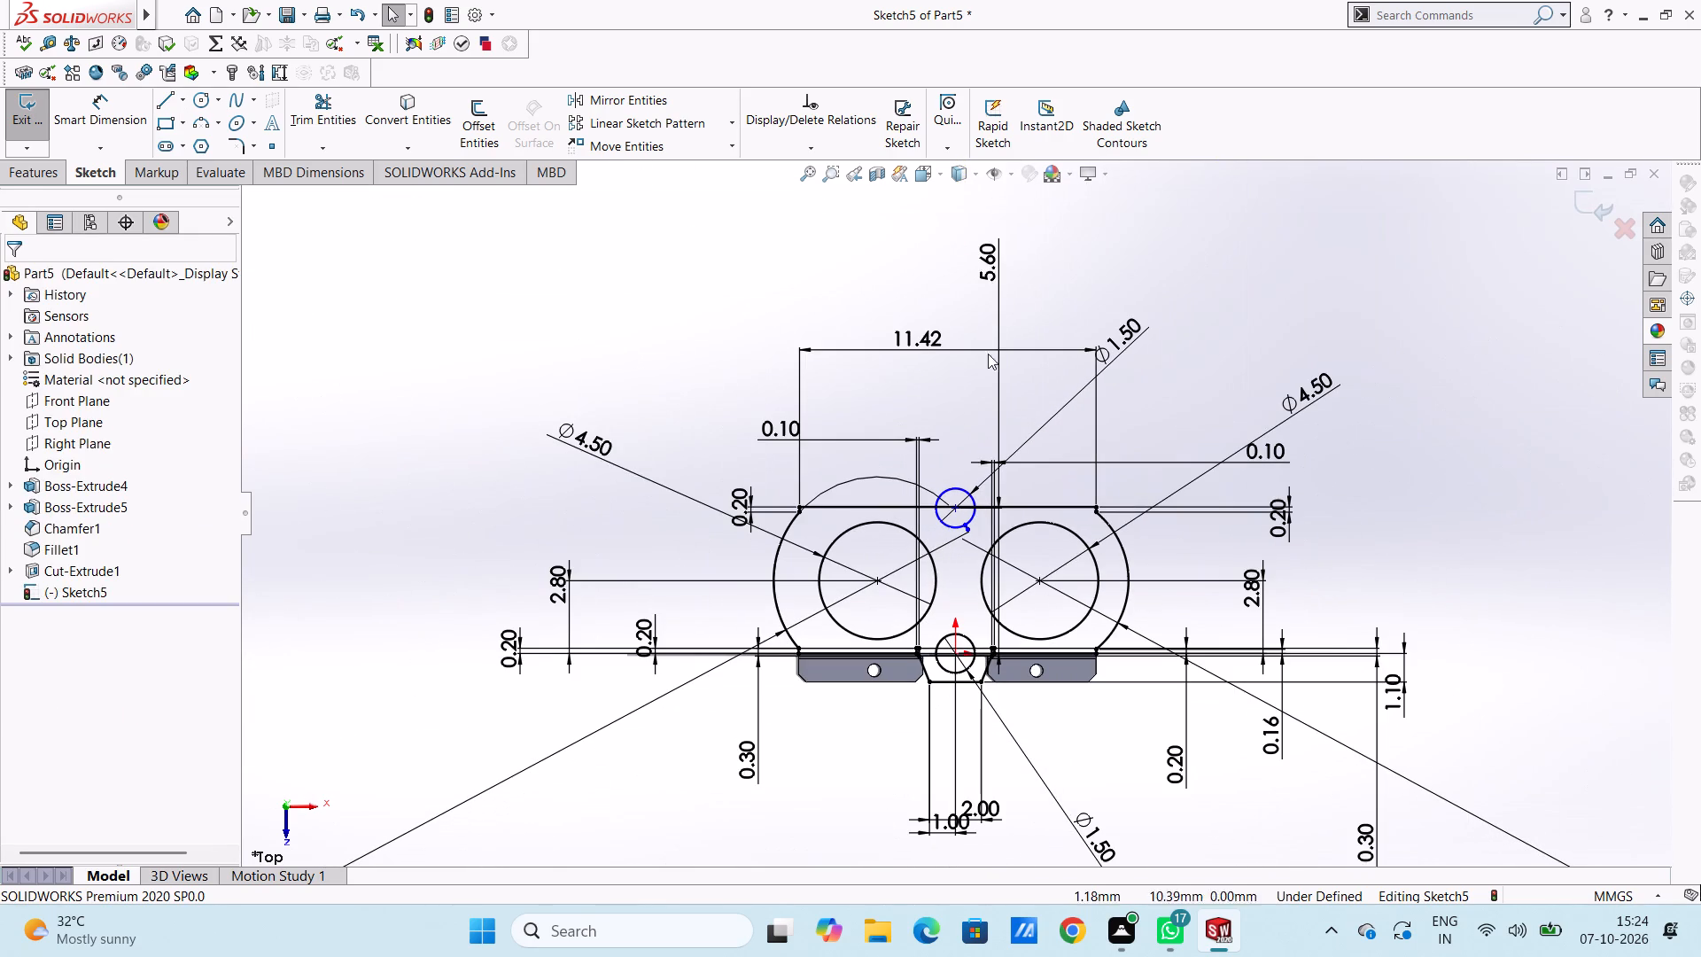
double_click(994, 282)
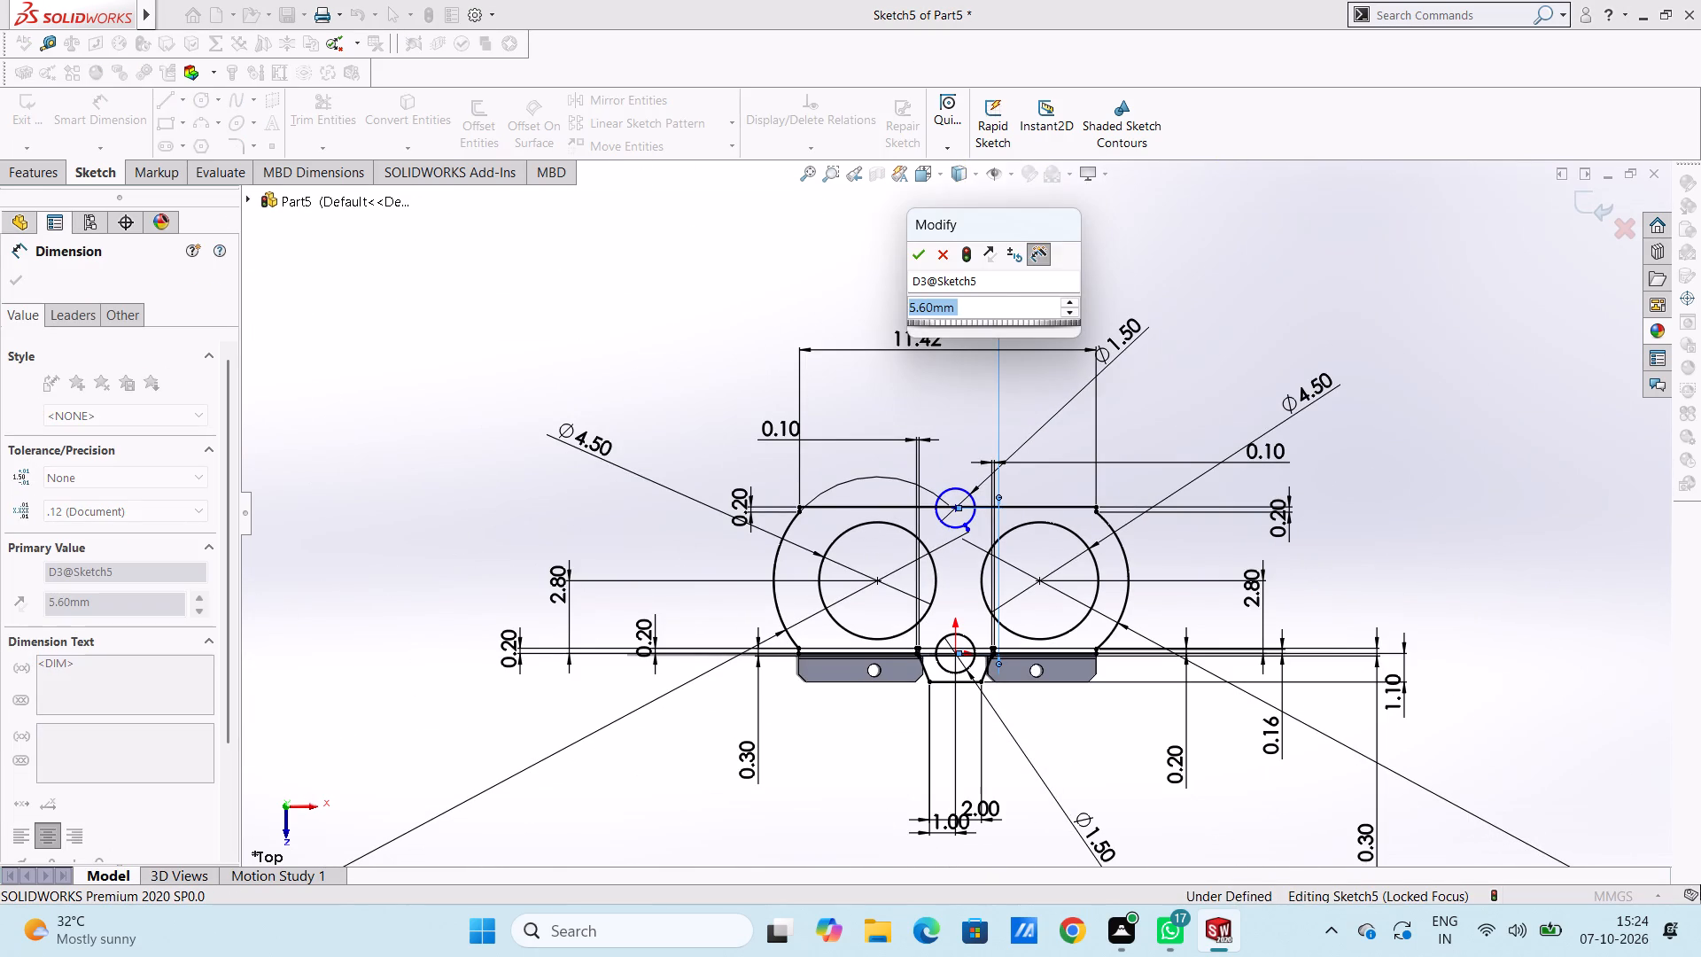
type("5.64")
key("Return")
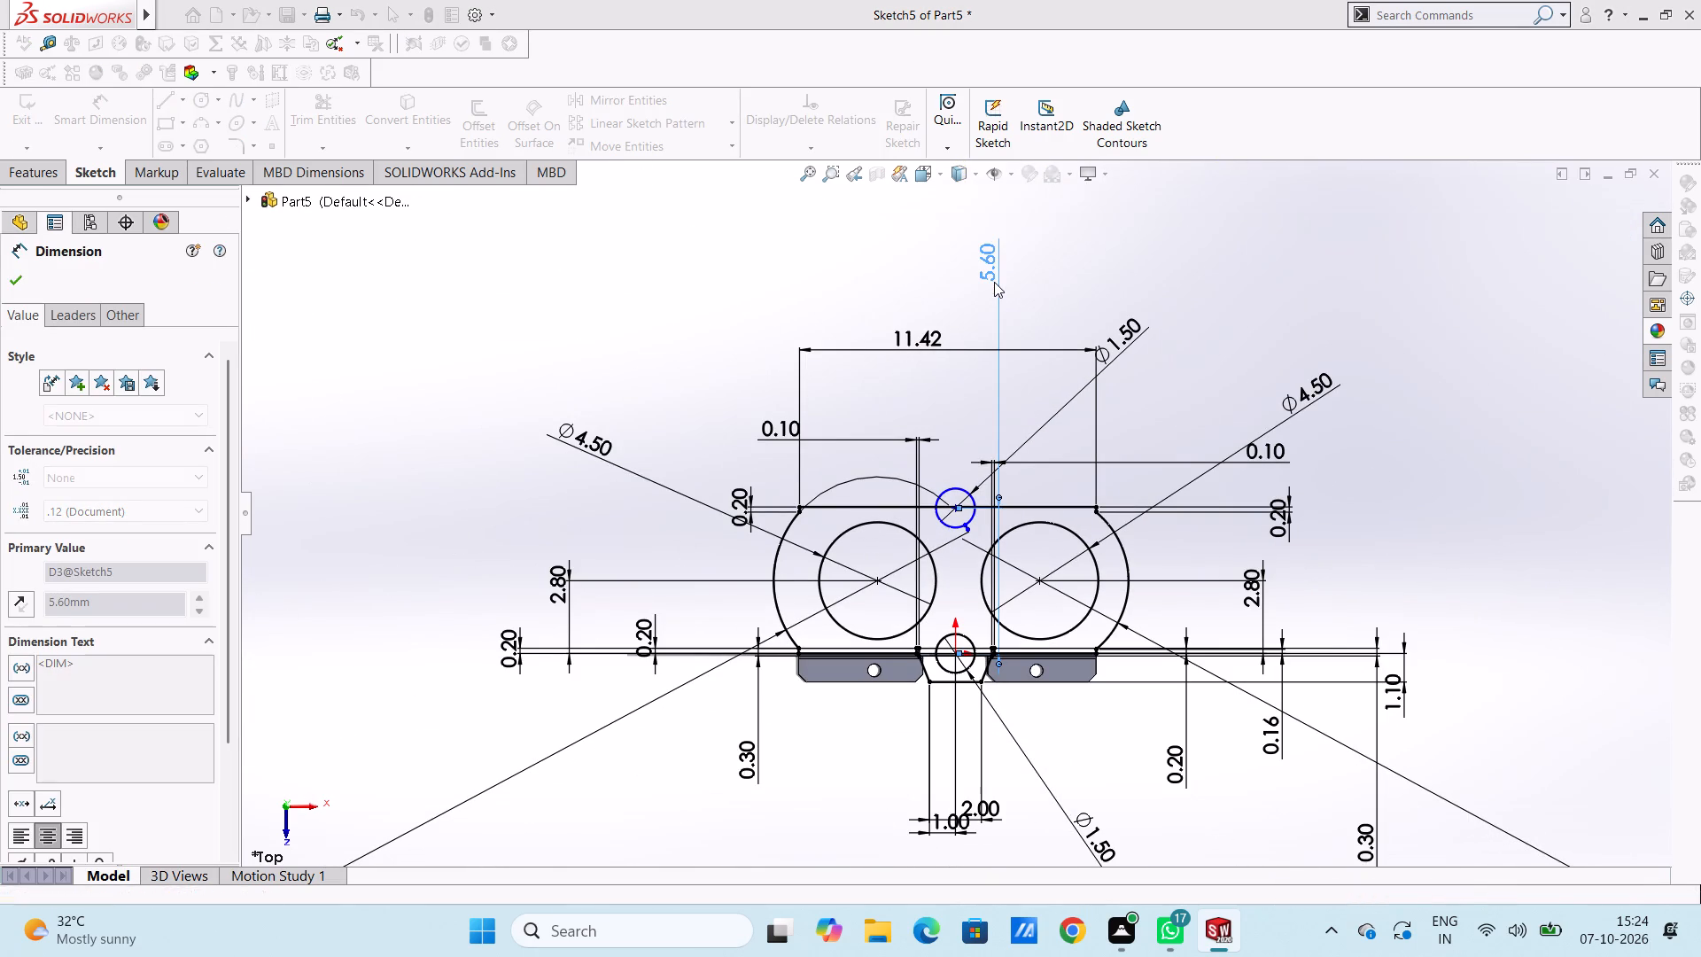
left_click(944, 424)
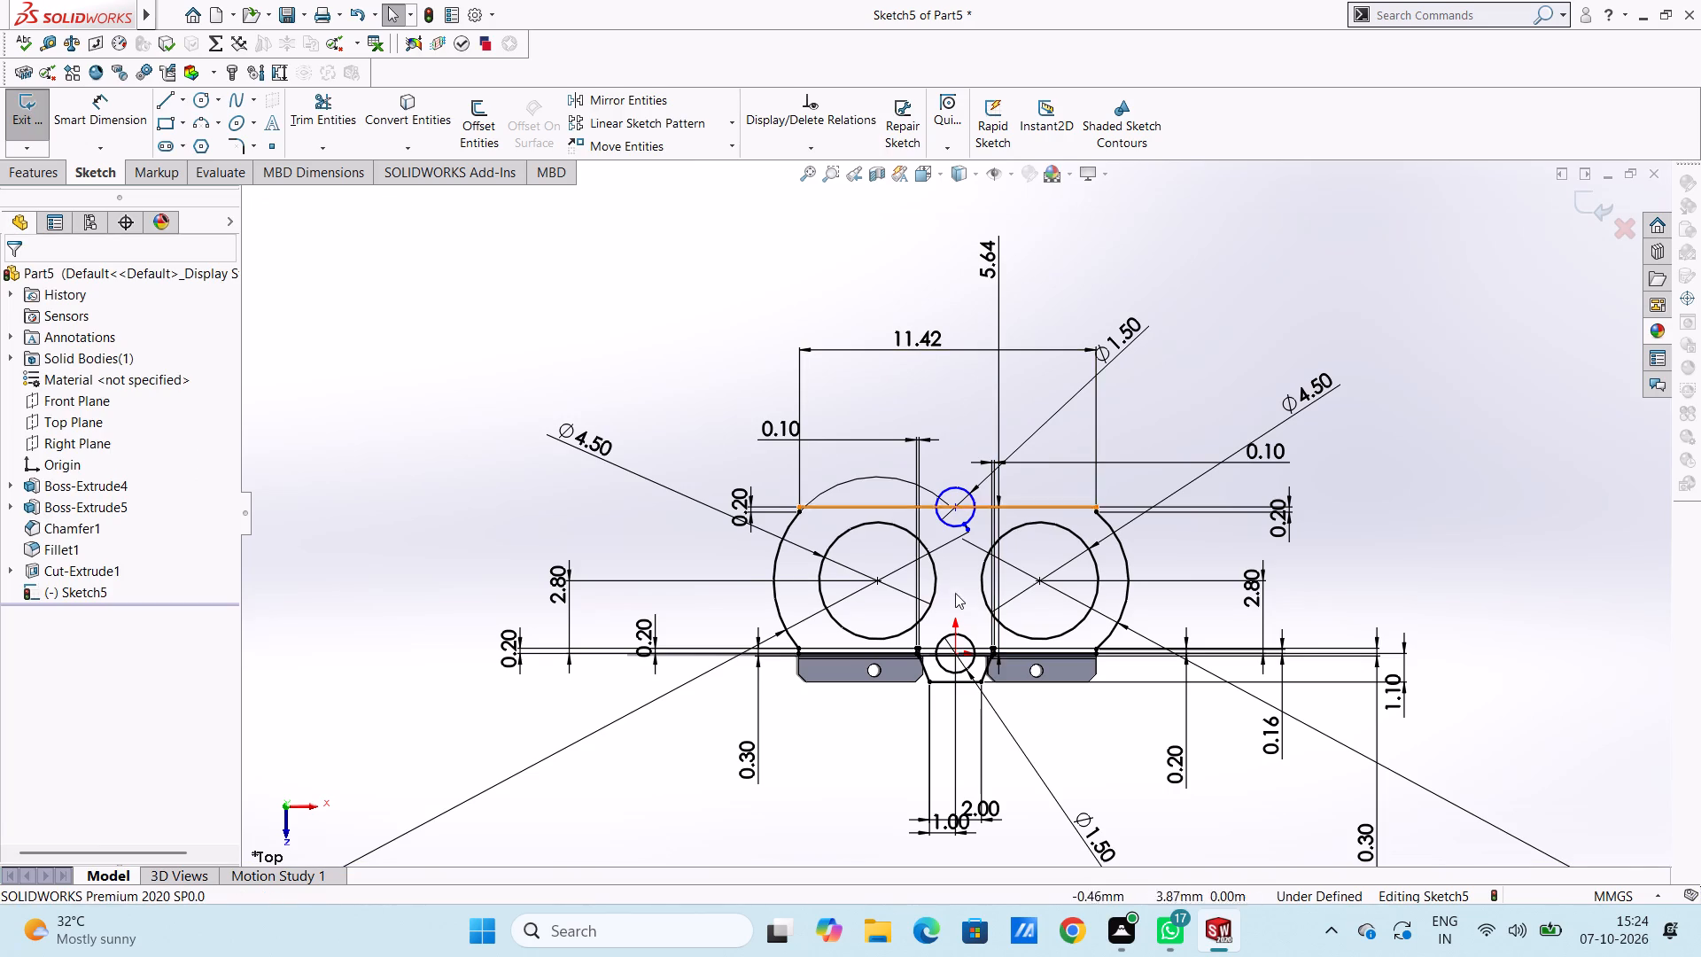
scroll(960, 596, "down", 3)
scroll(949, 467, "down", 5)
scroll(940, 388, "down", 10)
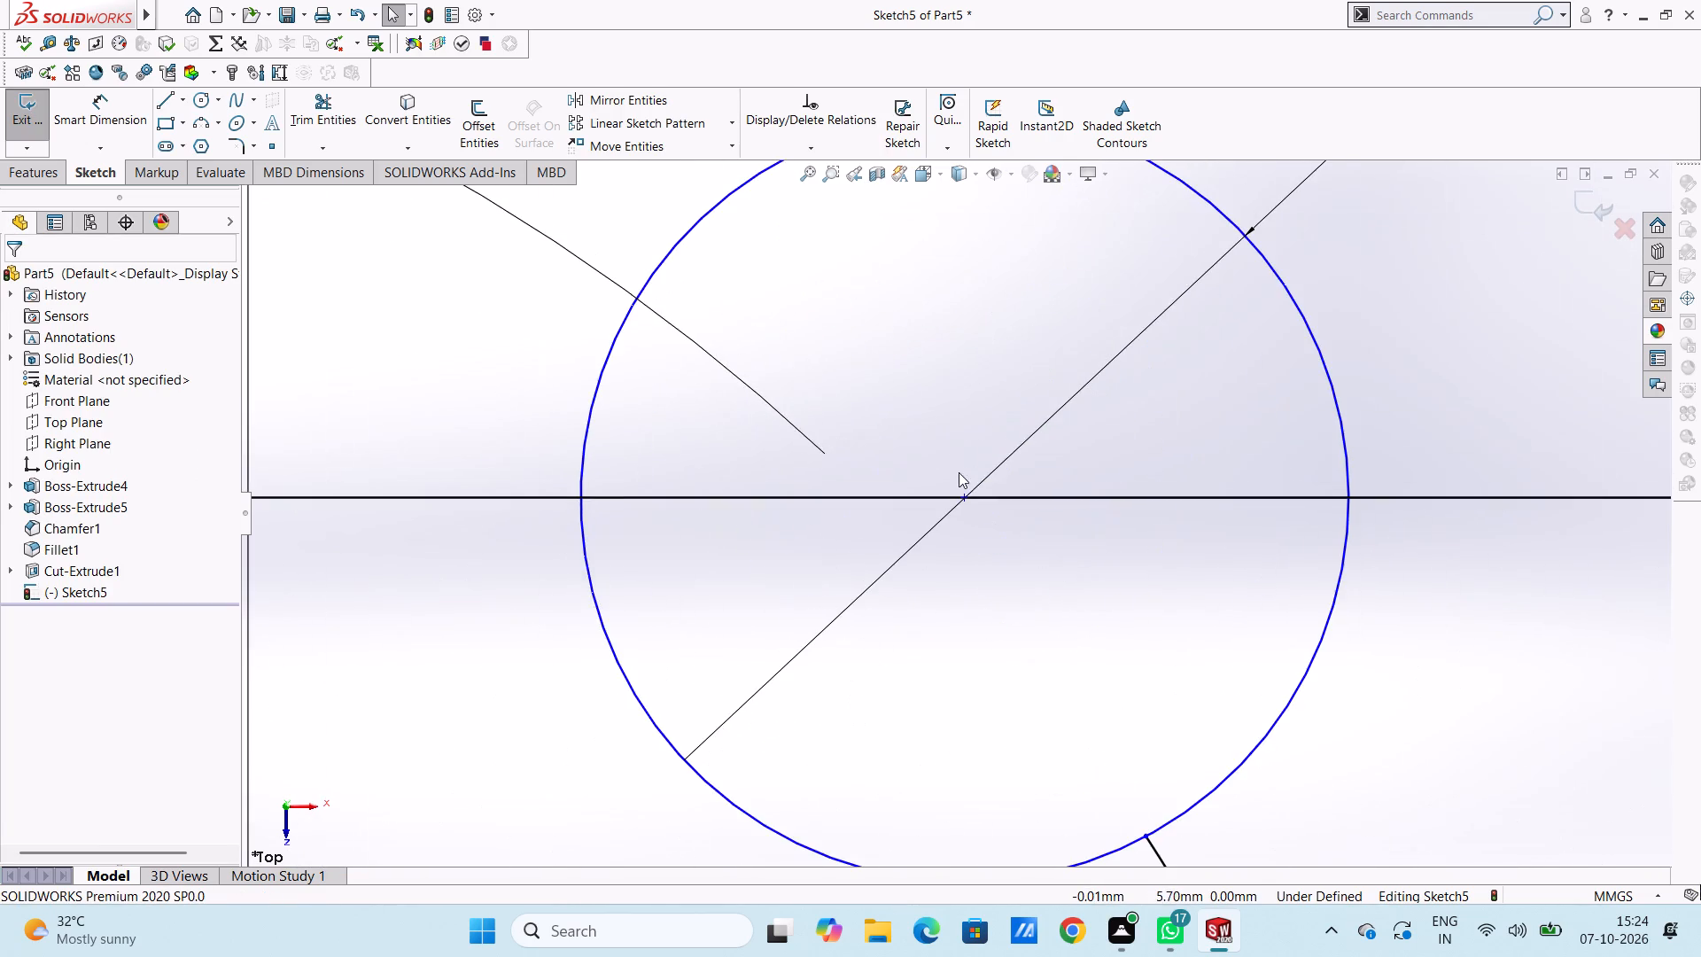
scroll(963, 532, "up", 20)
scroll(963, 532, "up", 2)
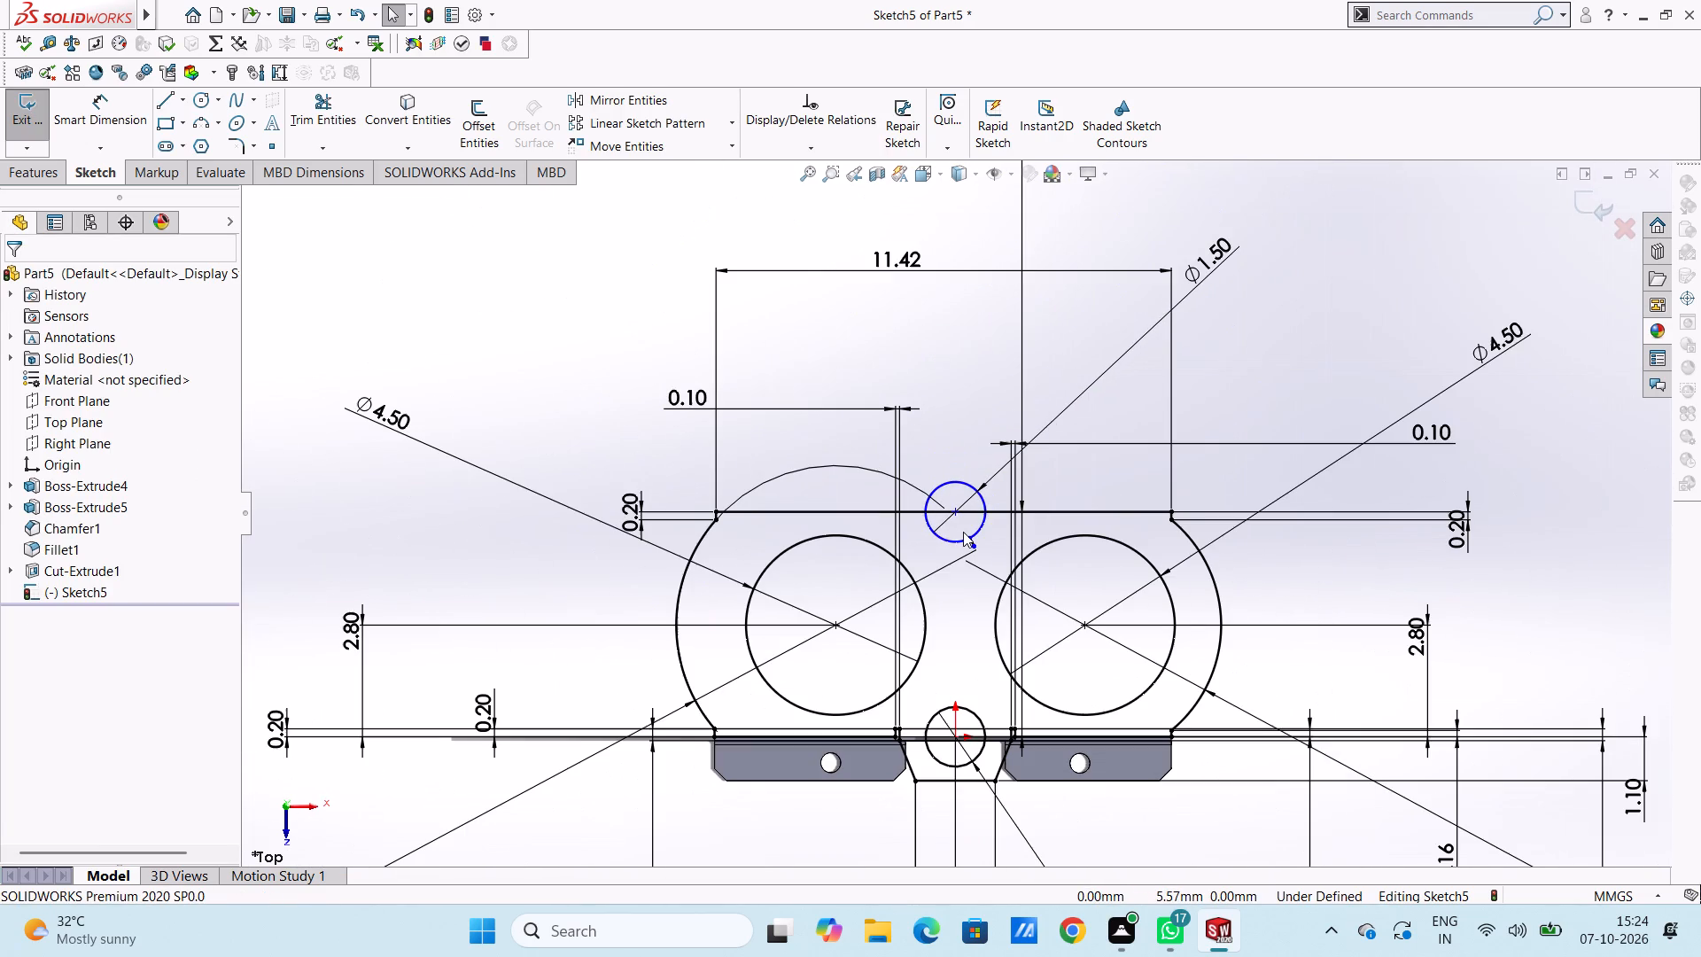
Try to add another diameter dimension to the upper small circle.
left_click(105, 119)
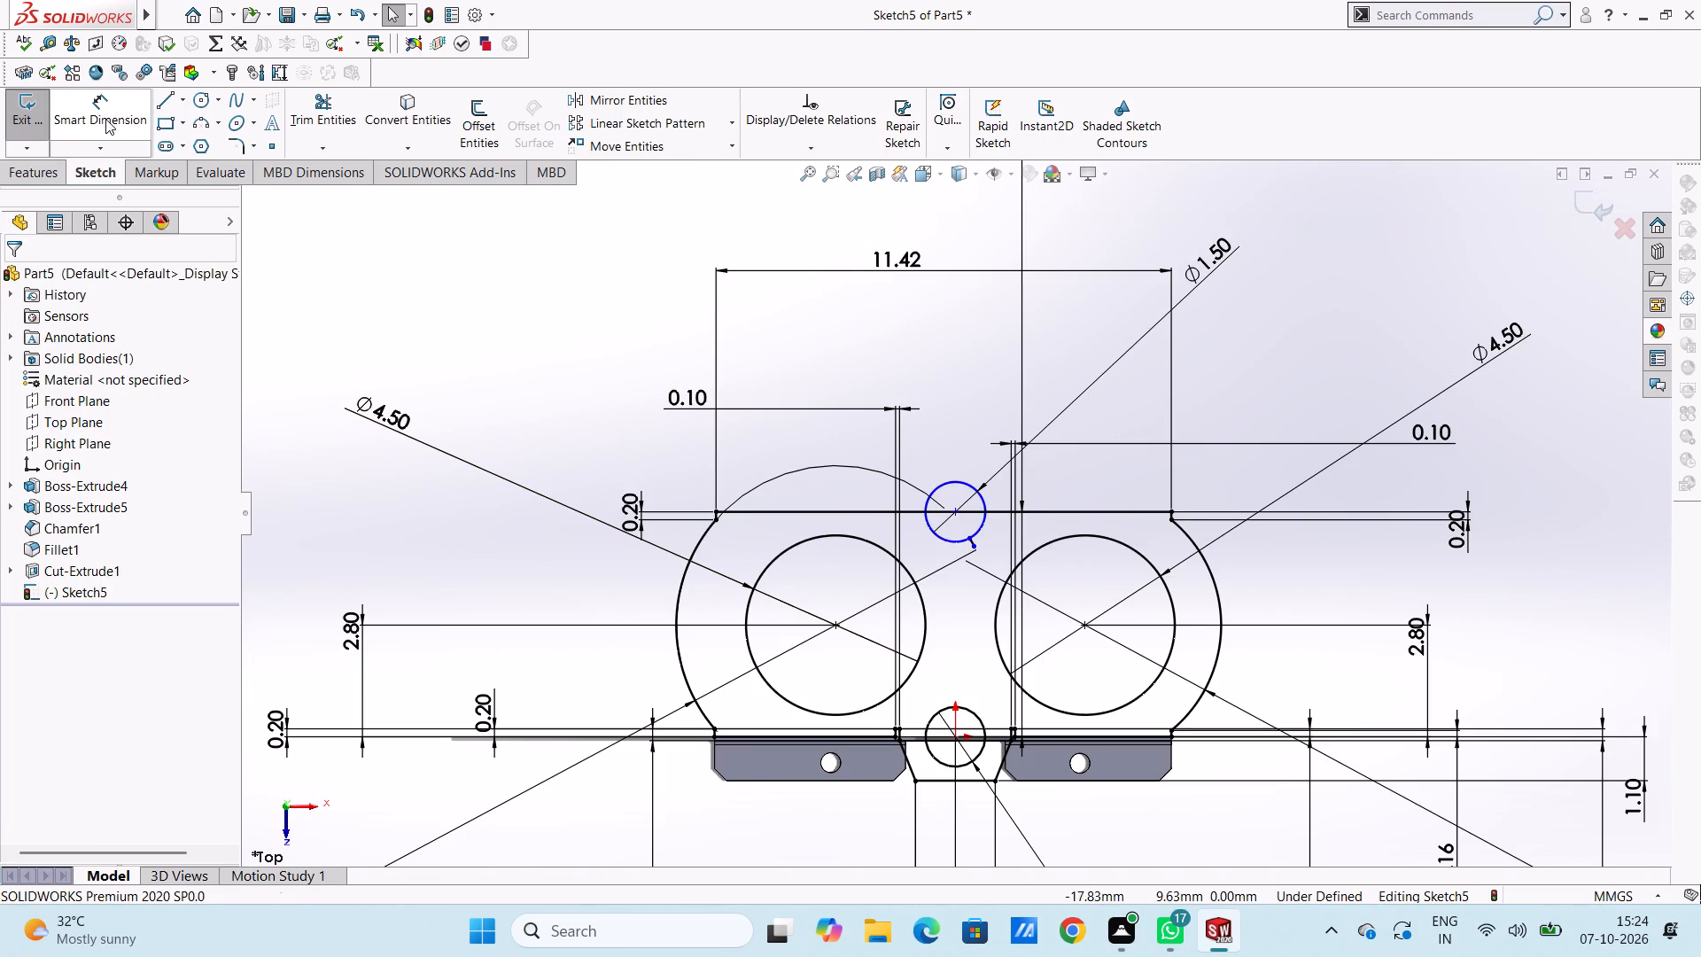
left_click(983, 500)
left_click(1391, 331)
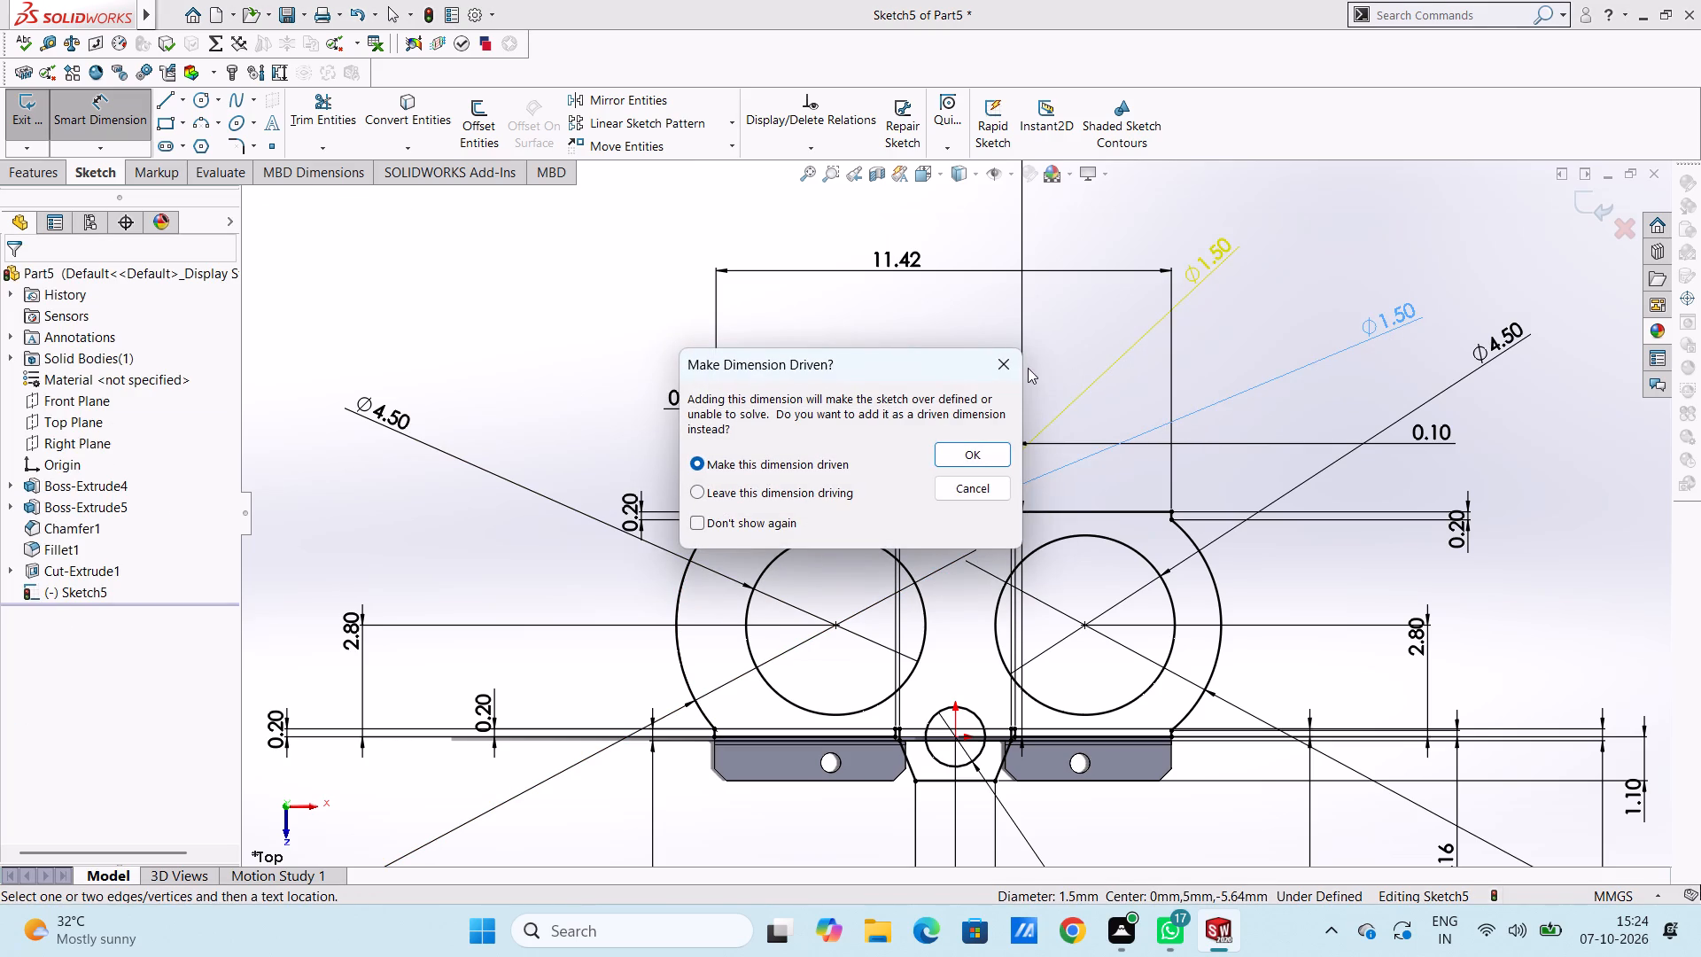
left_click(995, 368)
Dimension the horizontal distance from the upper small circle's centre to the outline's upper-right corner, placed above the outline, keeping the drawn distance.
left_click(954, 515)
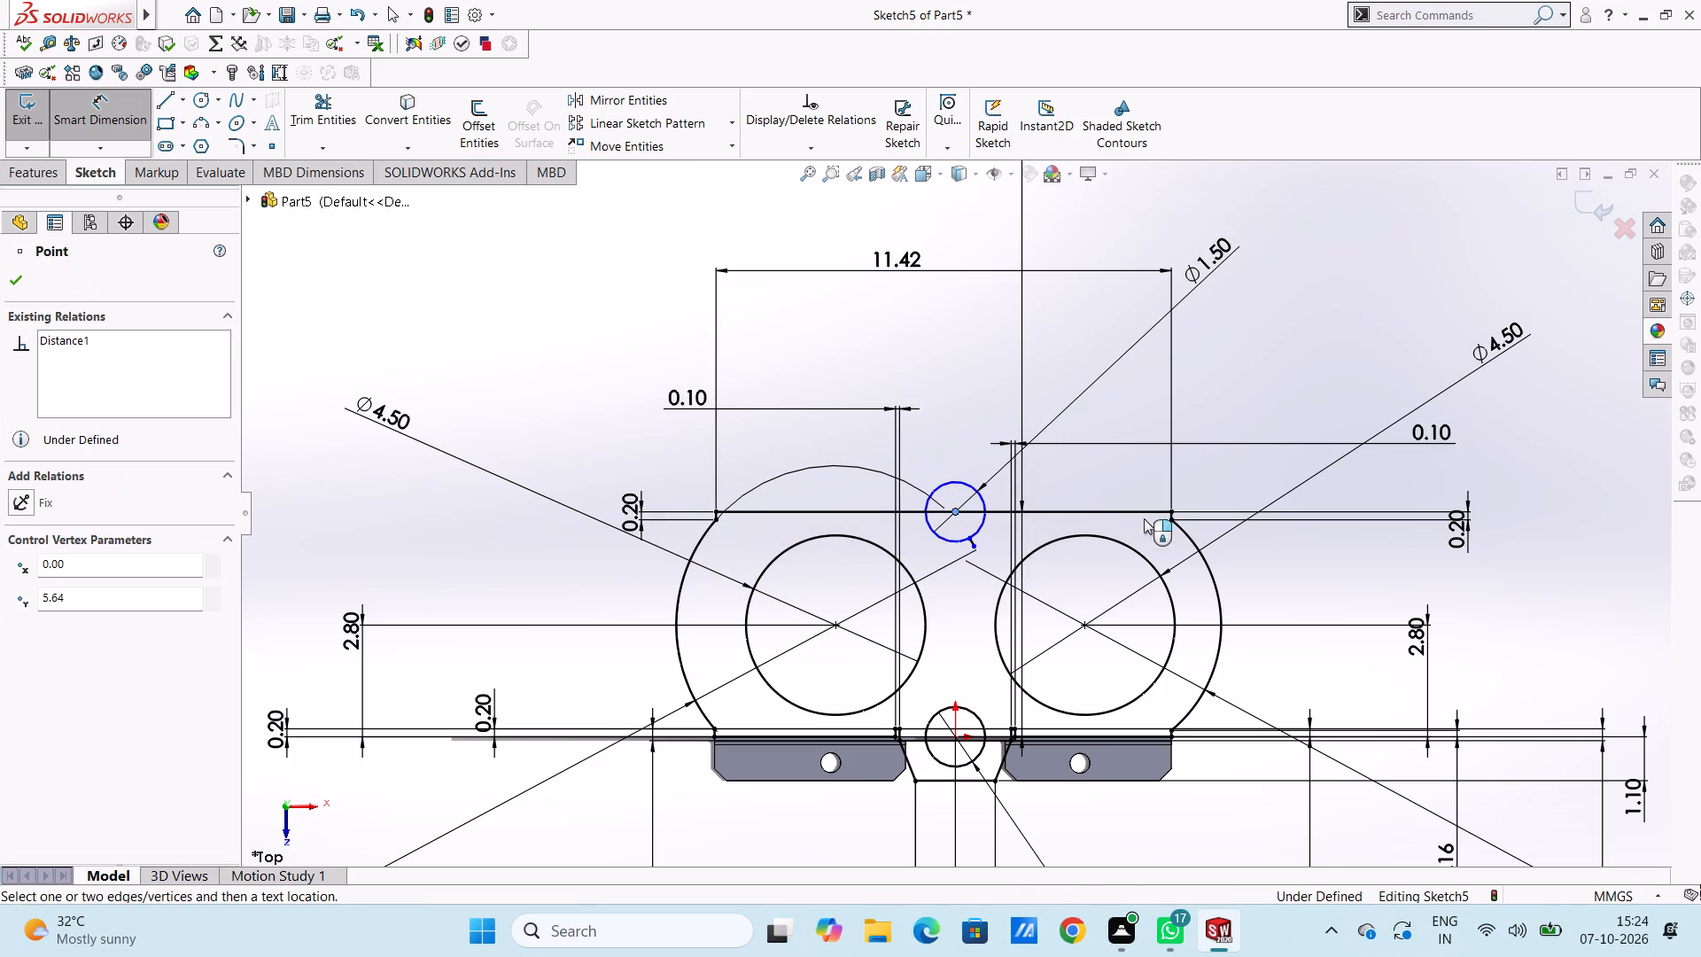
left_click(1169, 509)
left_click(1019, 350)
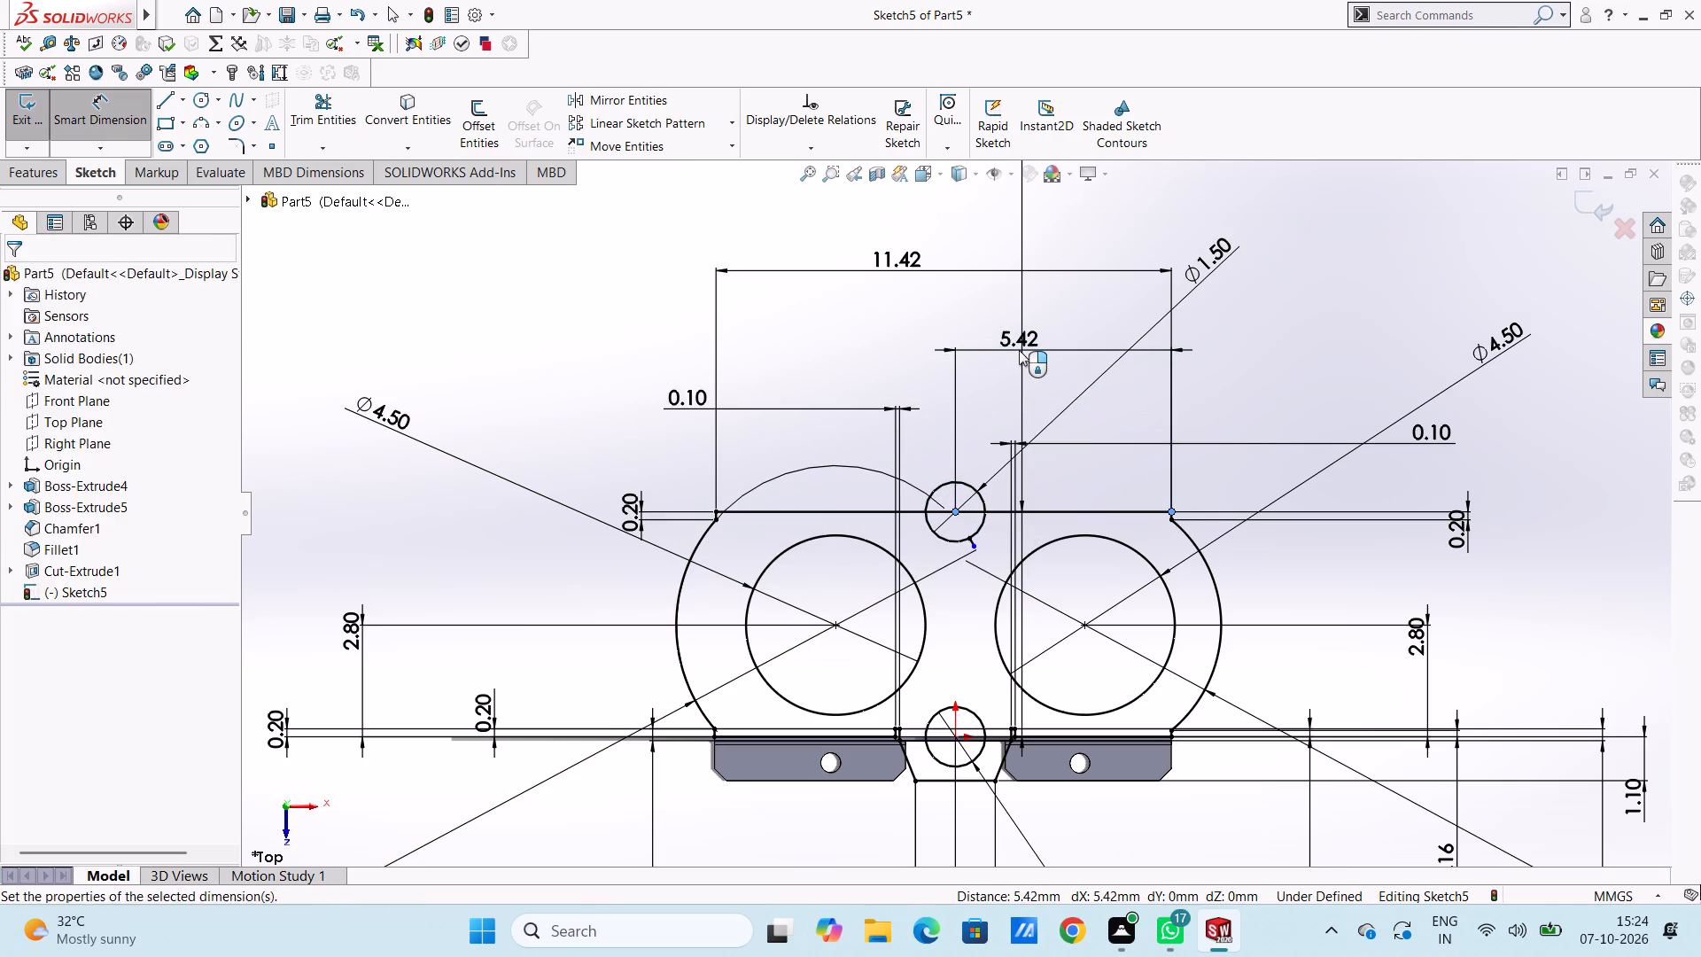
left_click(943, 325)
left_click(905, 337)
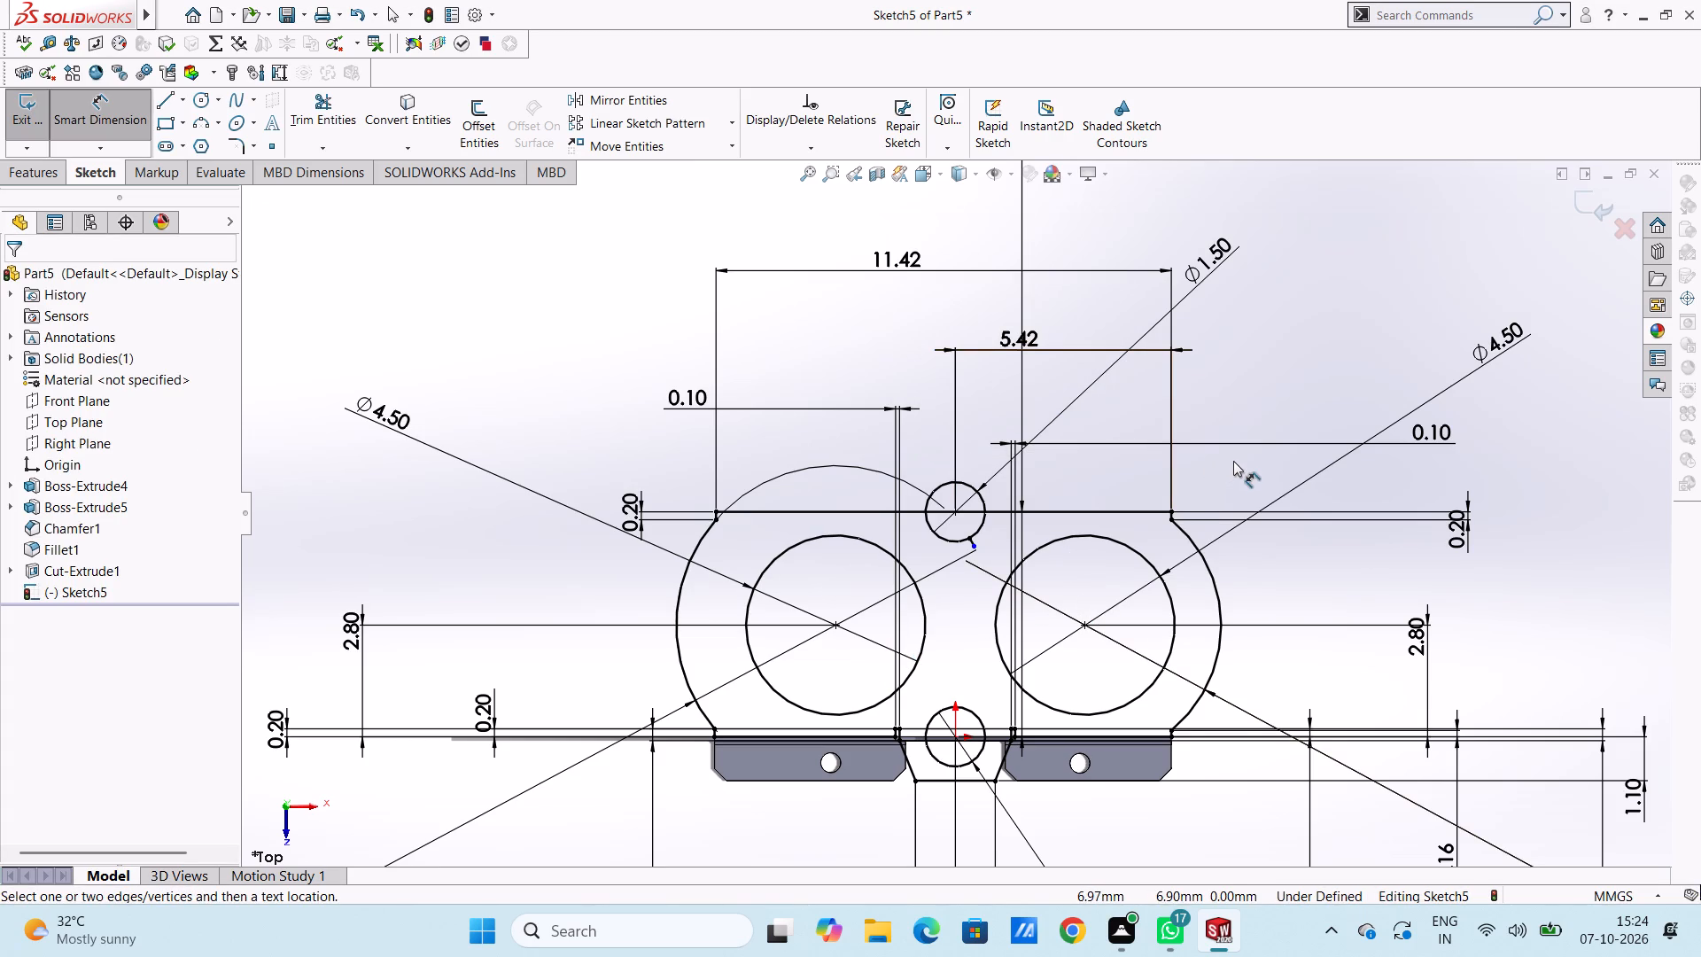
key("Escape")
Delete the leftover short arc segment at the lower edge of the upper small circle, along with its associated dimension.
middle_click_drag(1248, 619, 1237, 397)
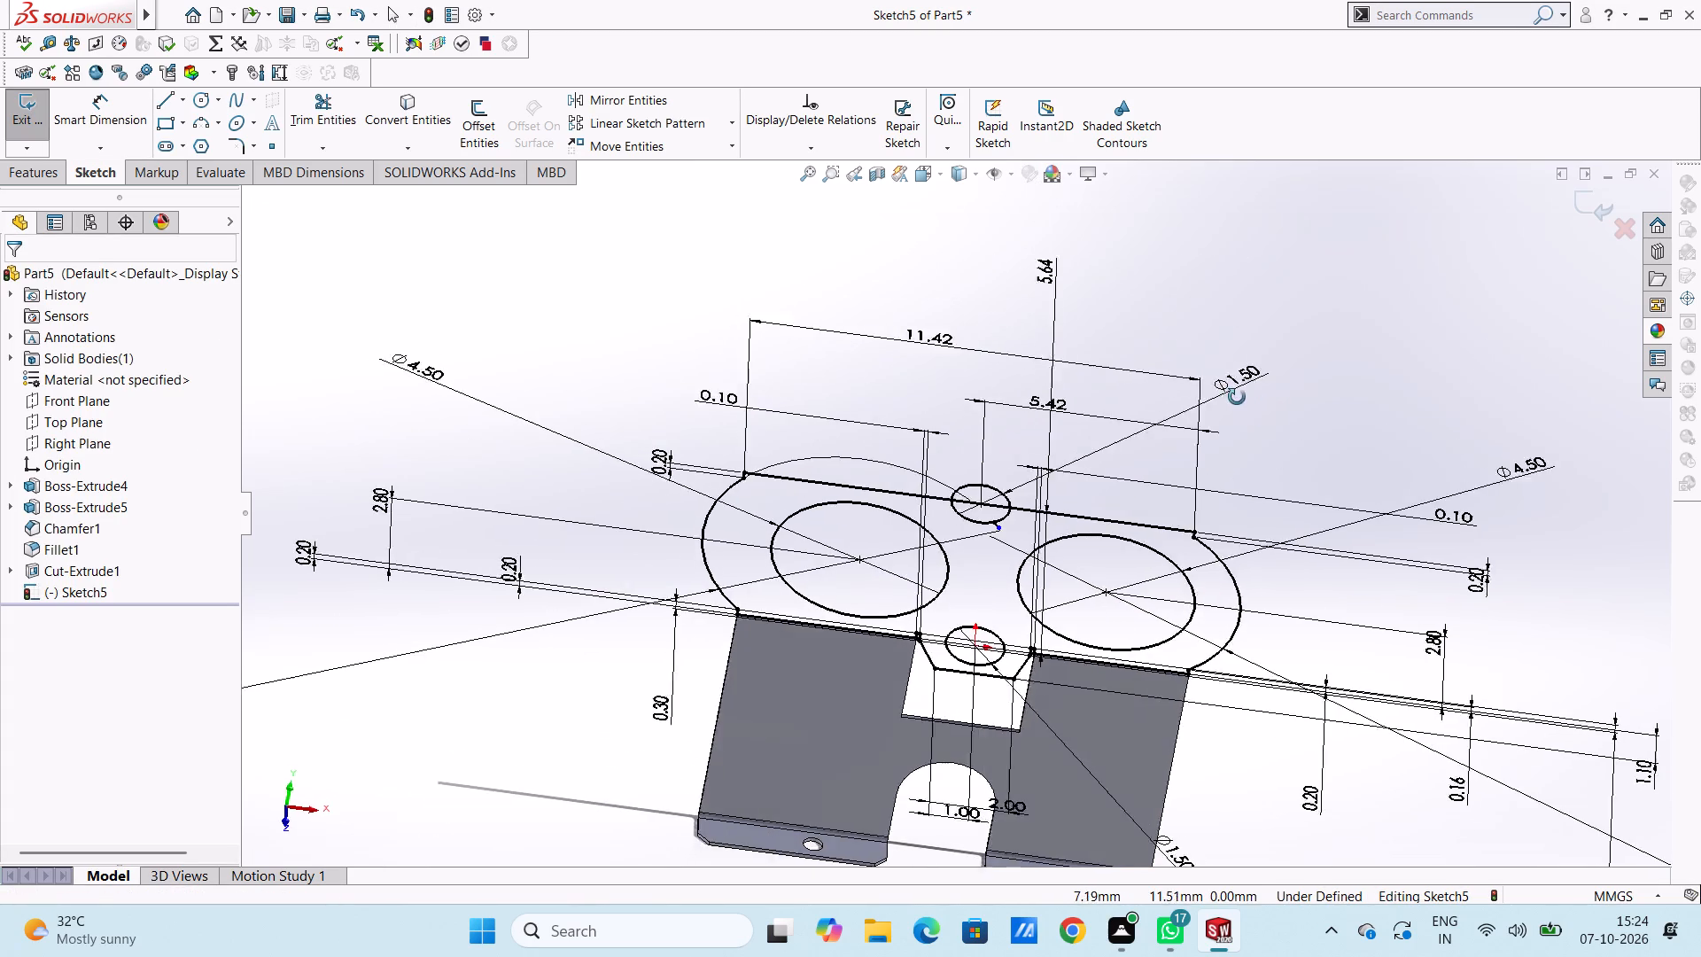
middle_click_drag(1237, 397, 1253, 484)
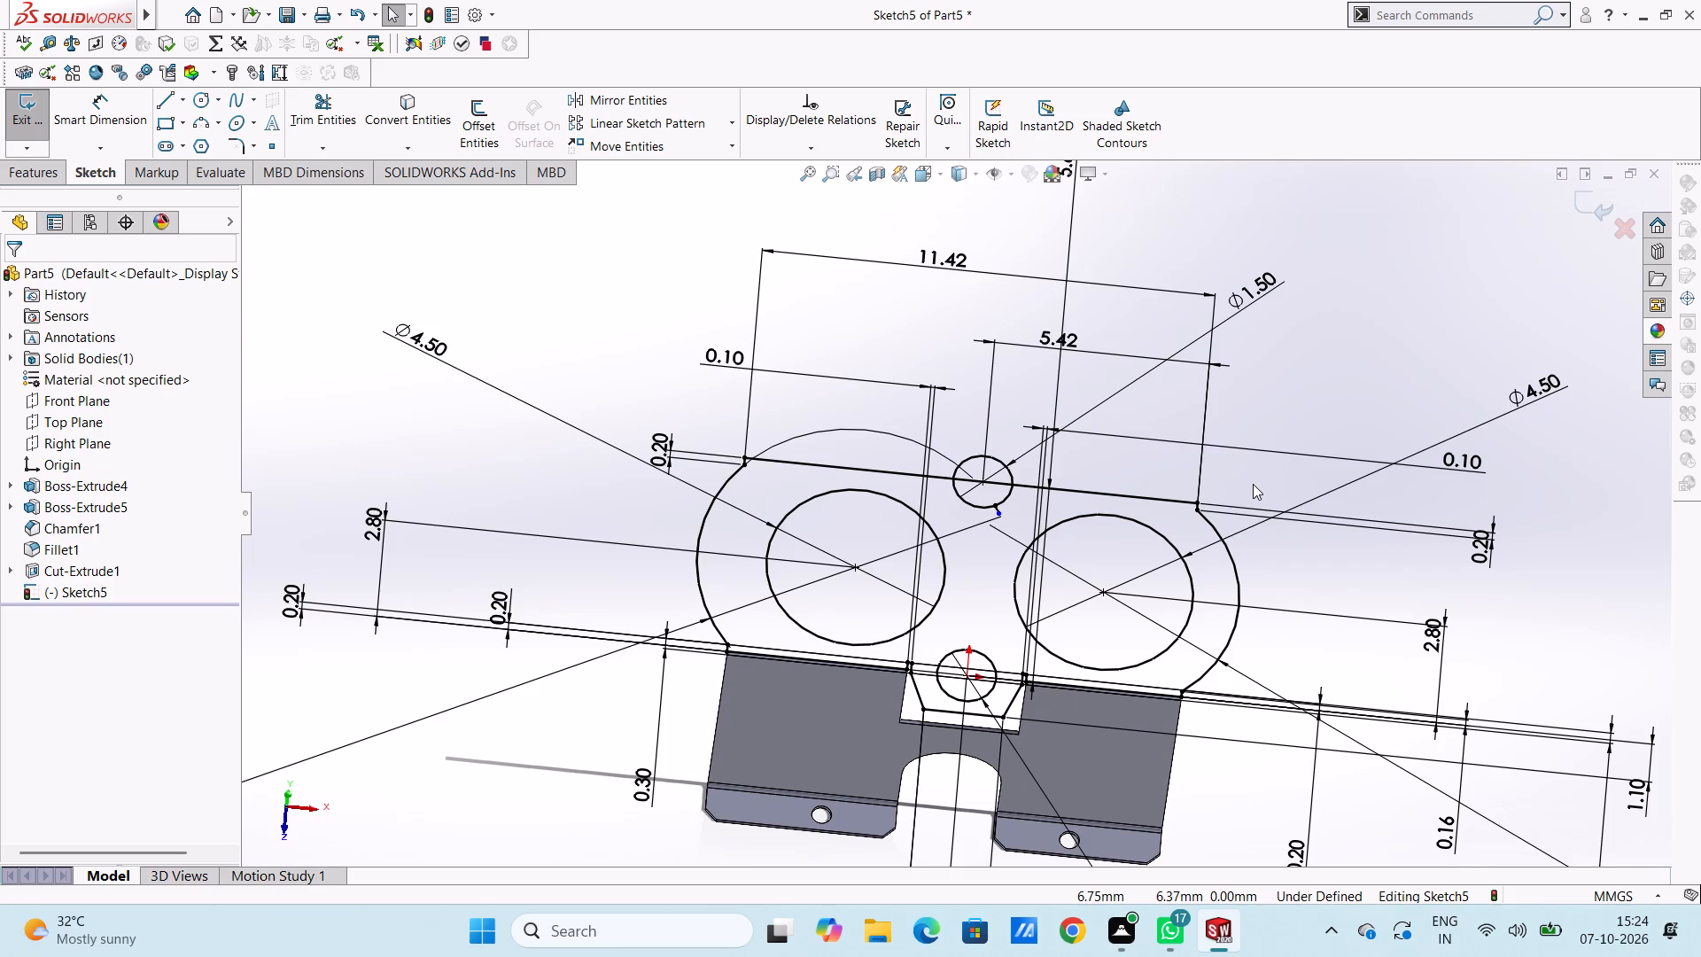
scroll(1027, 477, "down", 9)
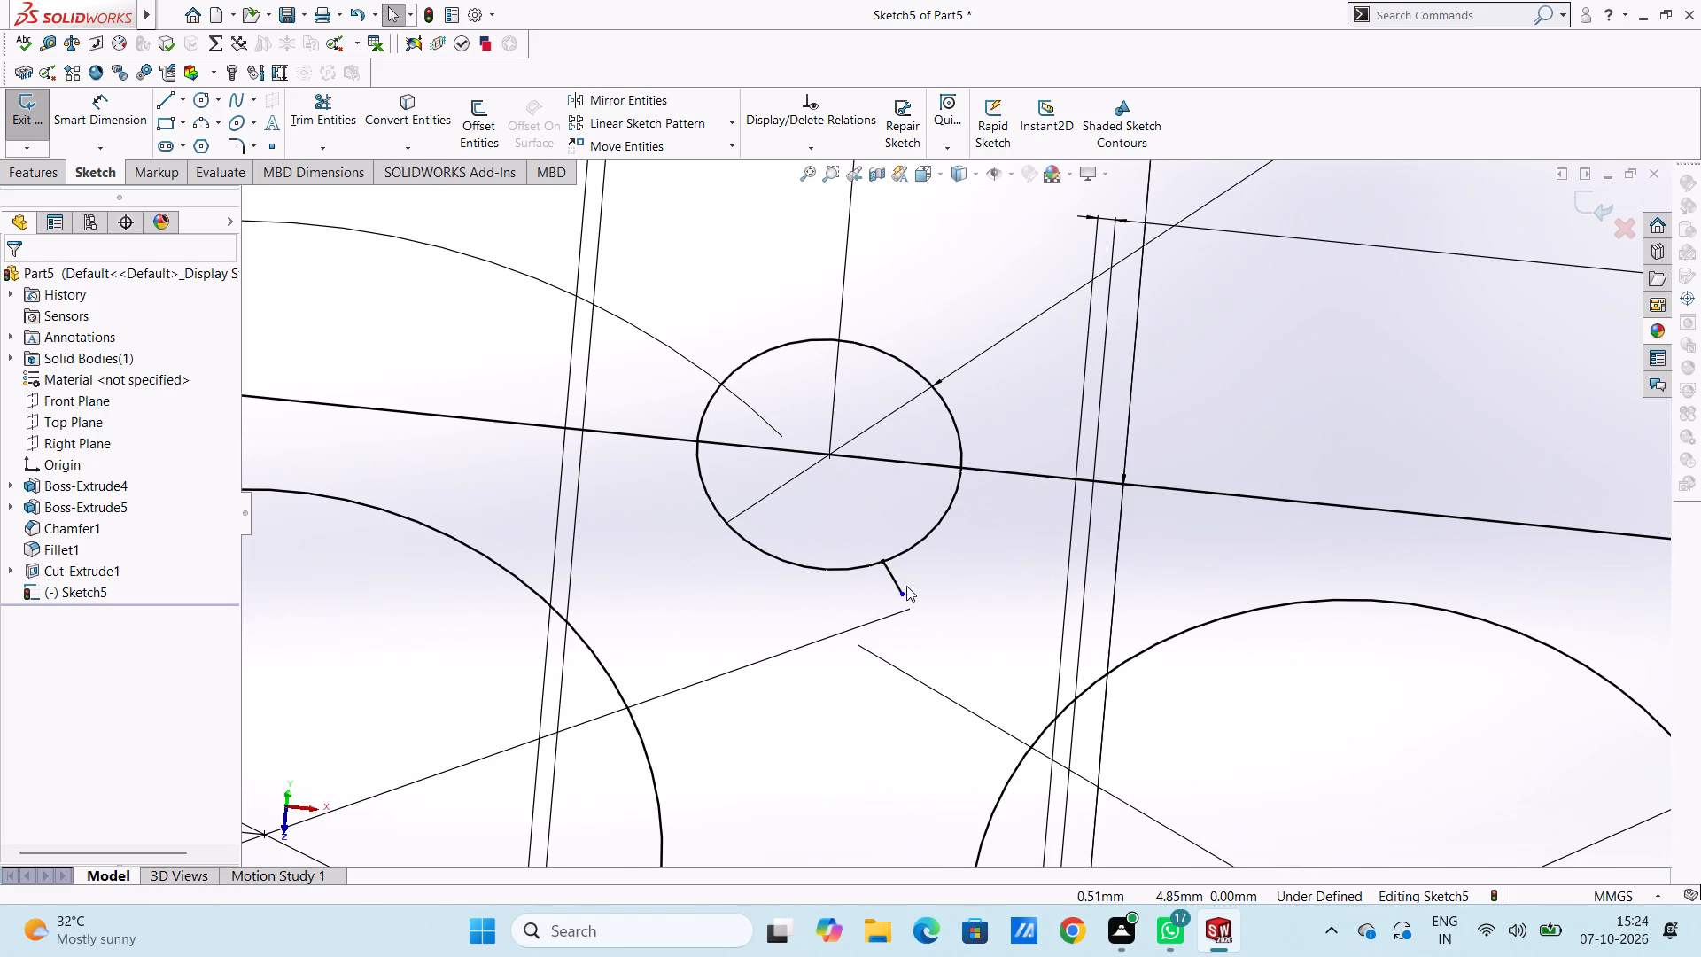
left_click(901, 594)
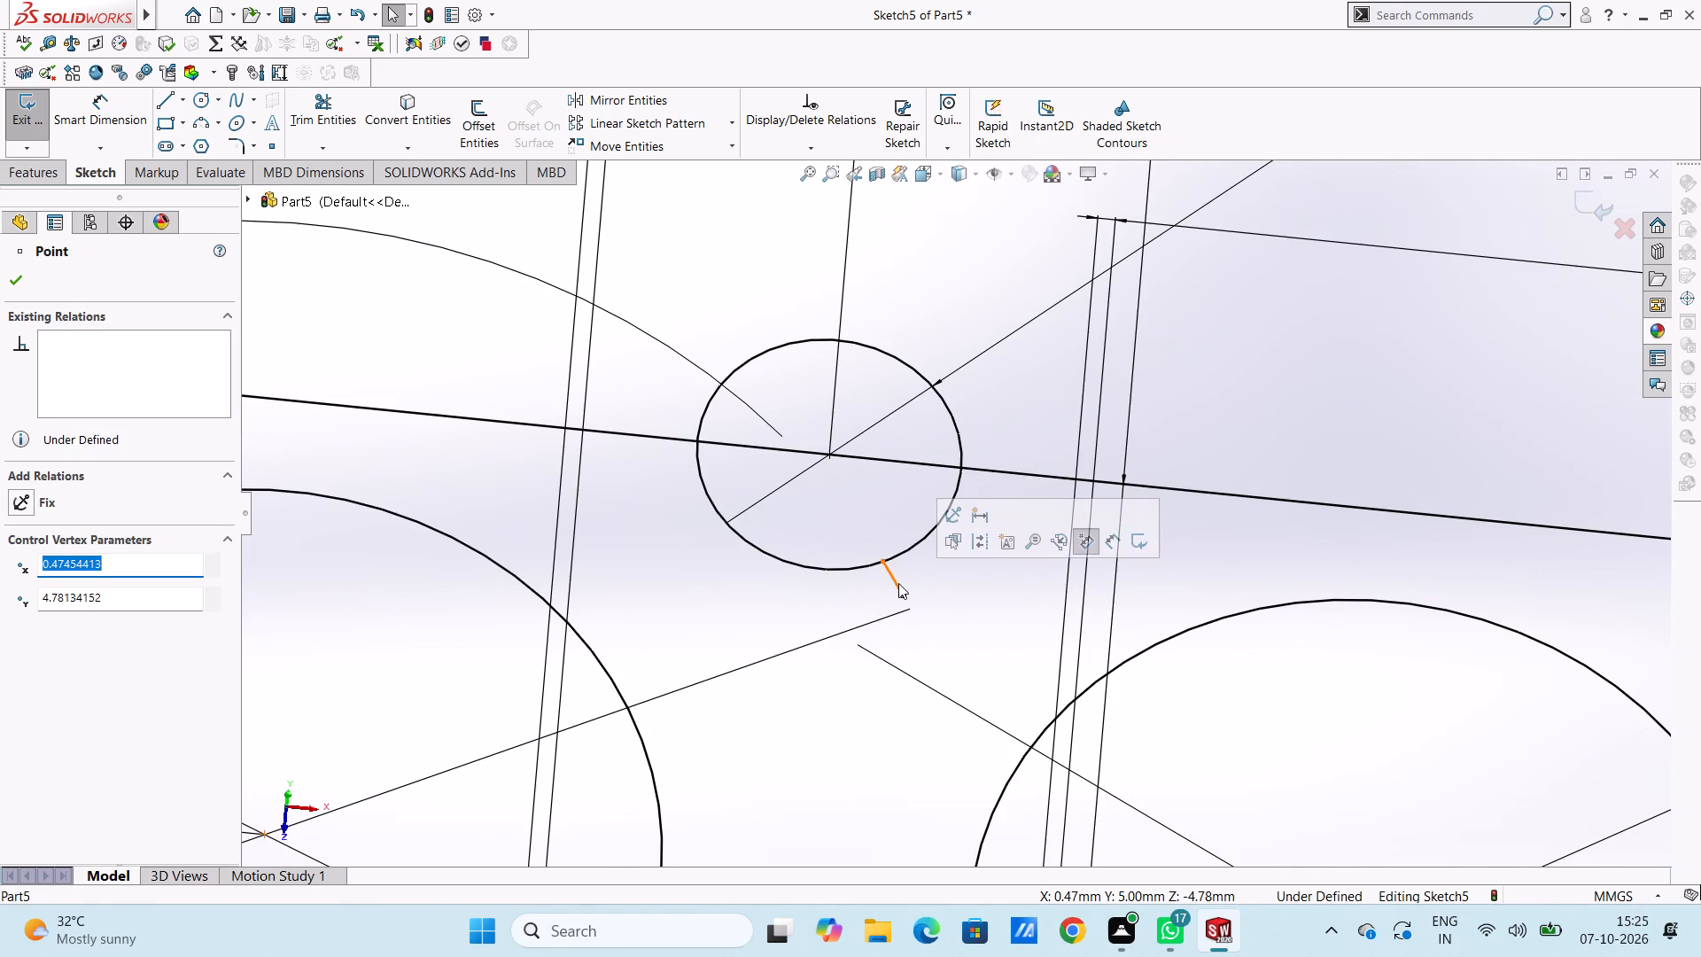
left_click(898, 583)
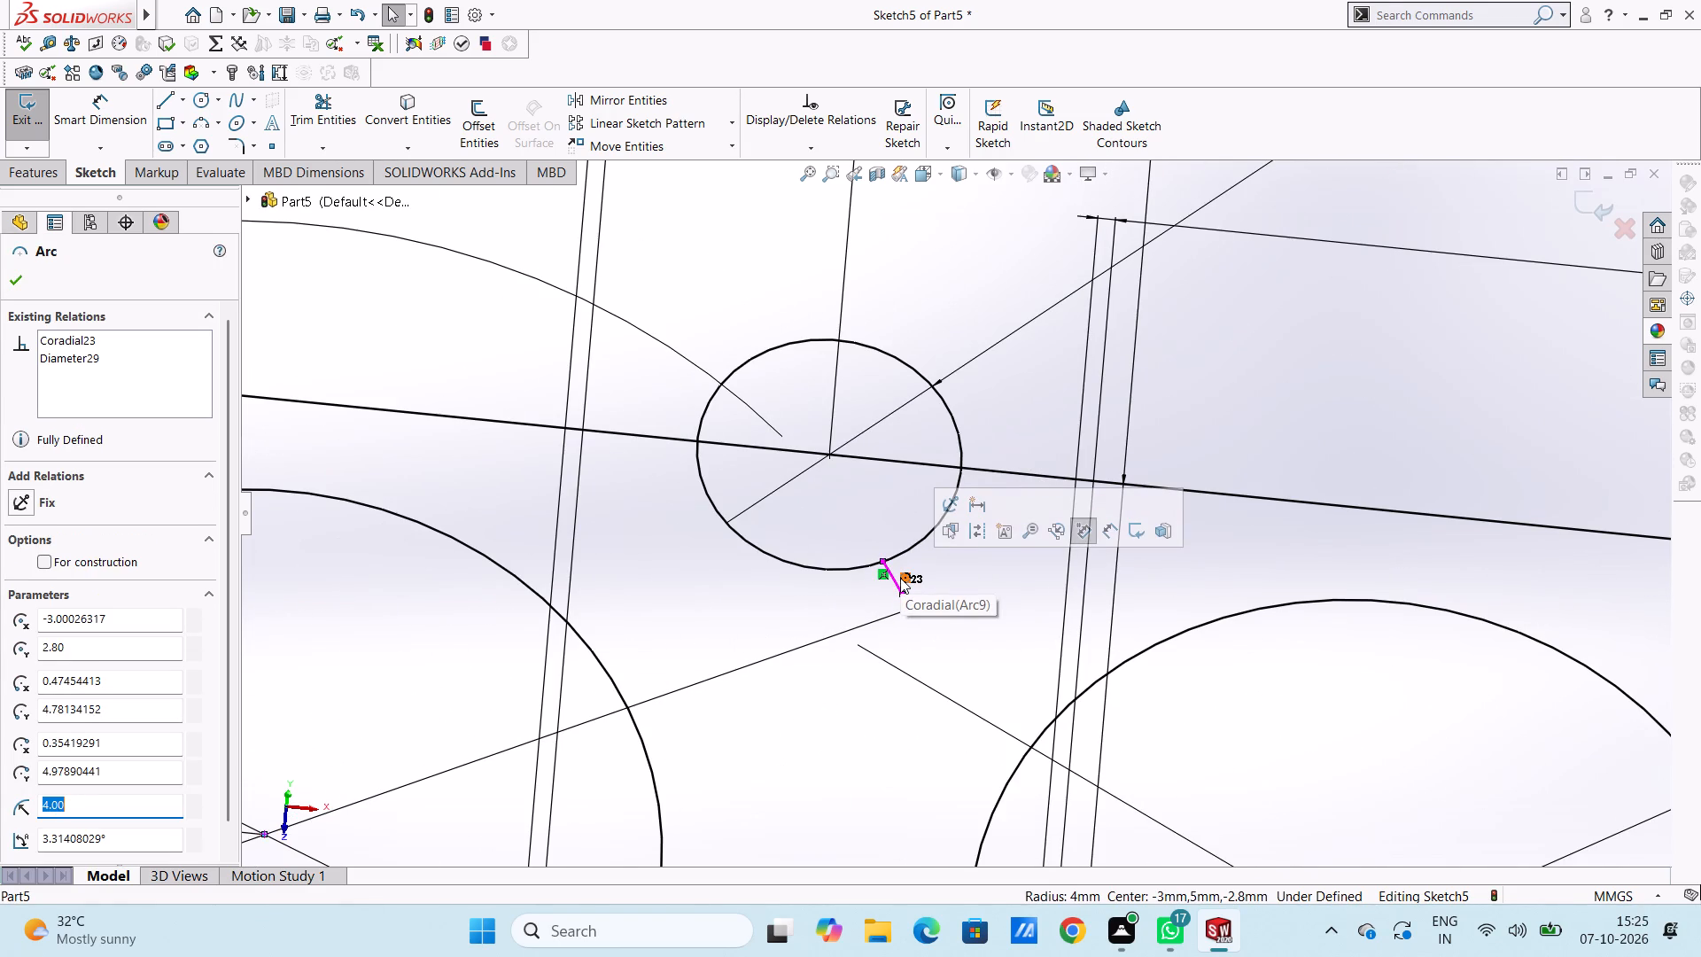
key("Delete")
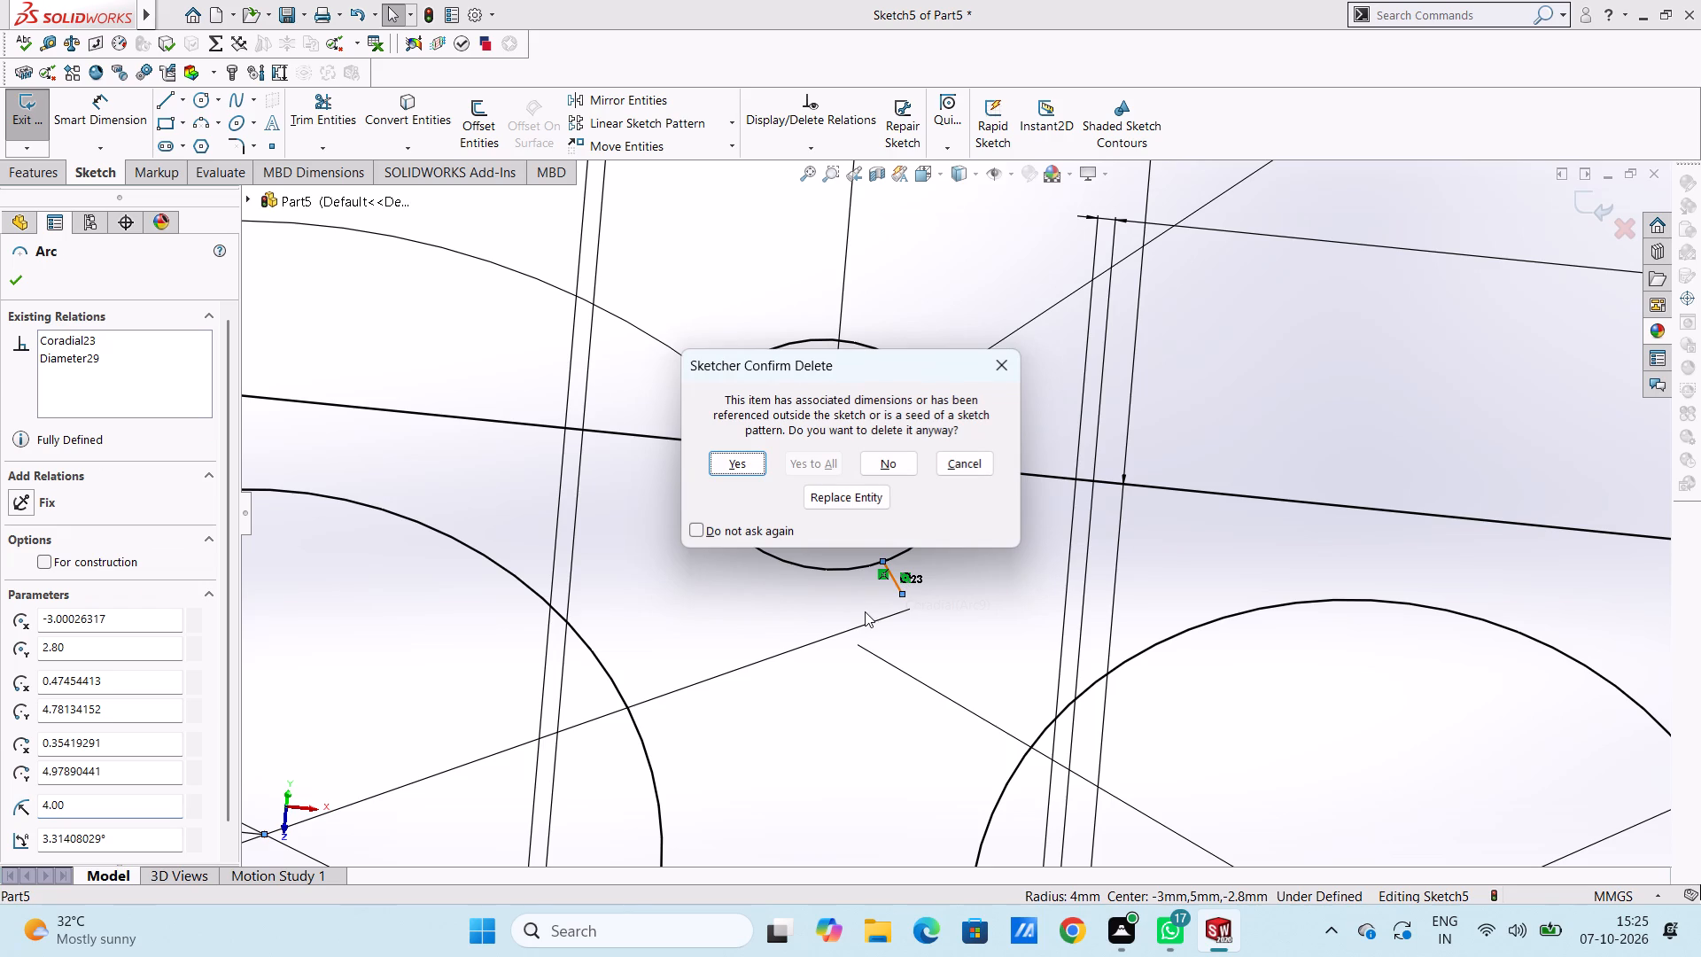
left_click(738, 457)
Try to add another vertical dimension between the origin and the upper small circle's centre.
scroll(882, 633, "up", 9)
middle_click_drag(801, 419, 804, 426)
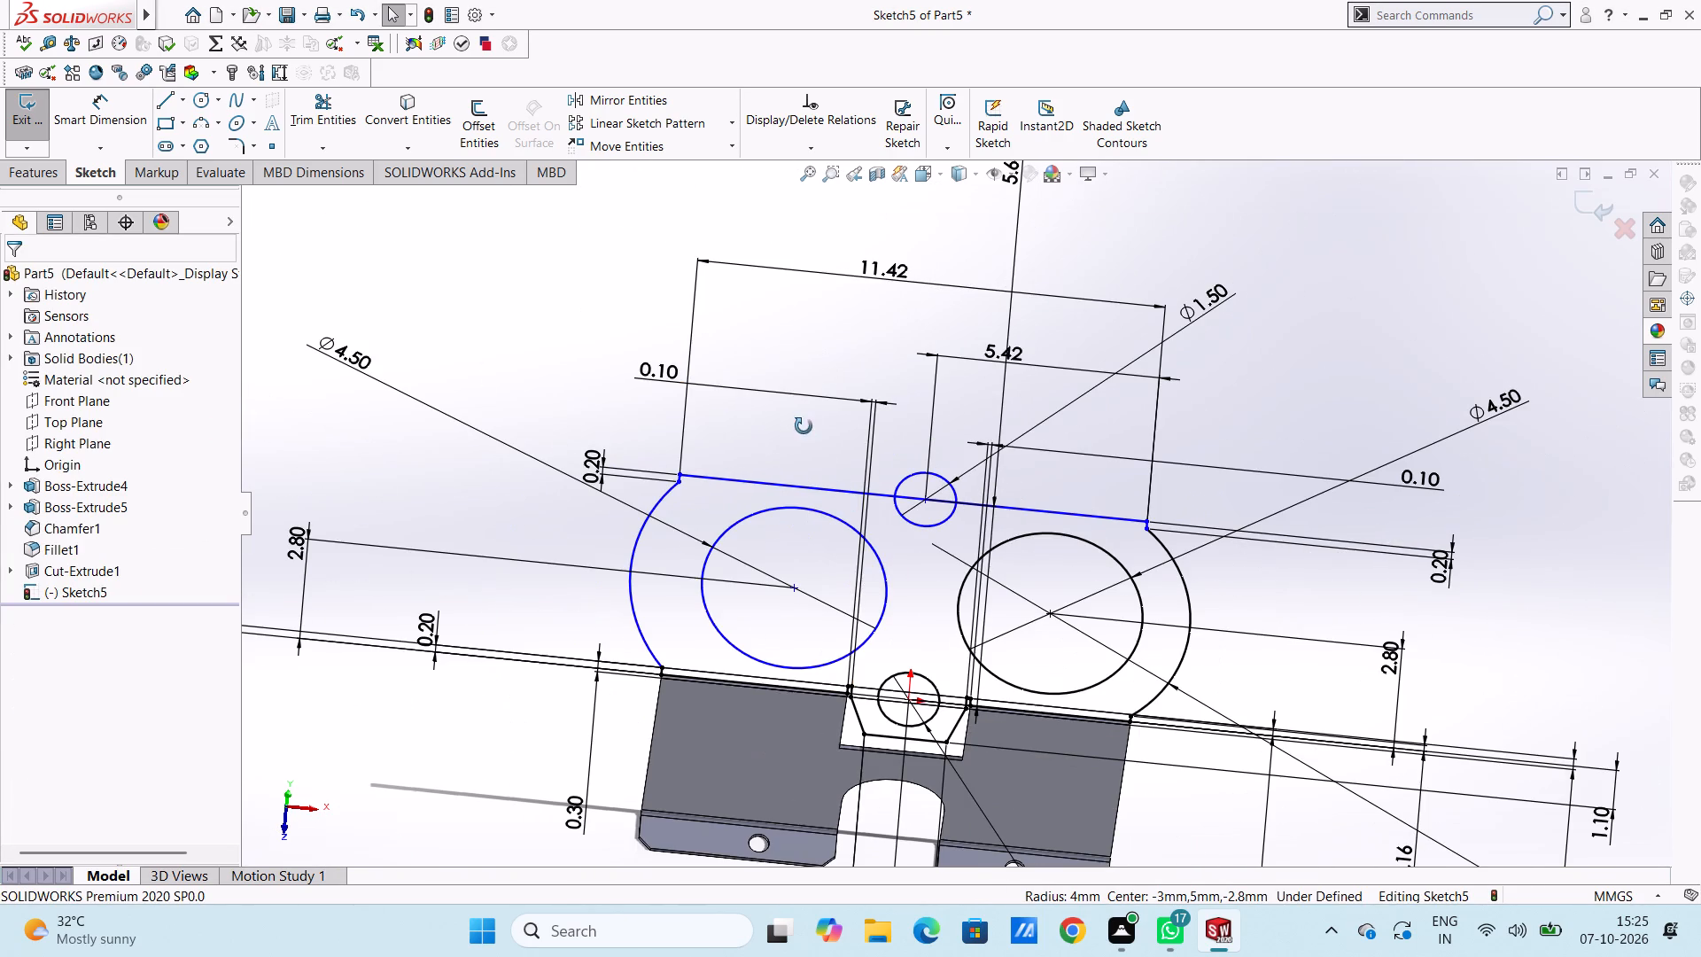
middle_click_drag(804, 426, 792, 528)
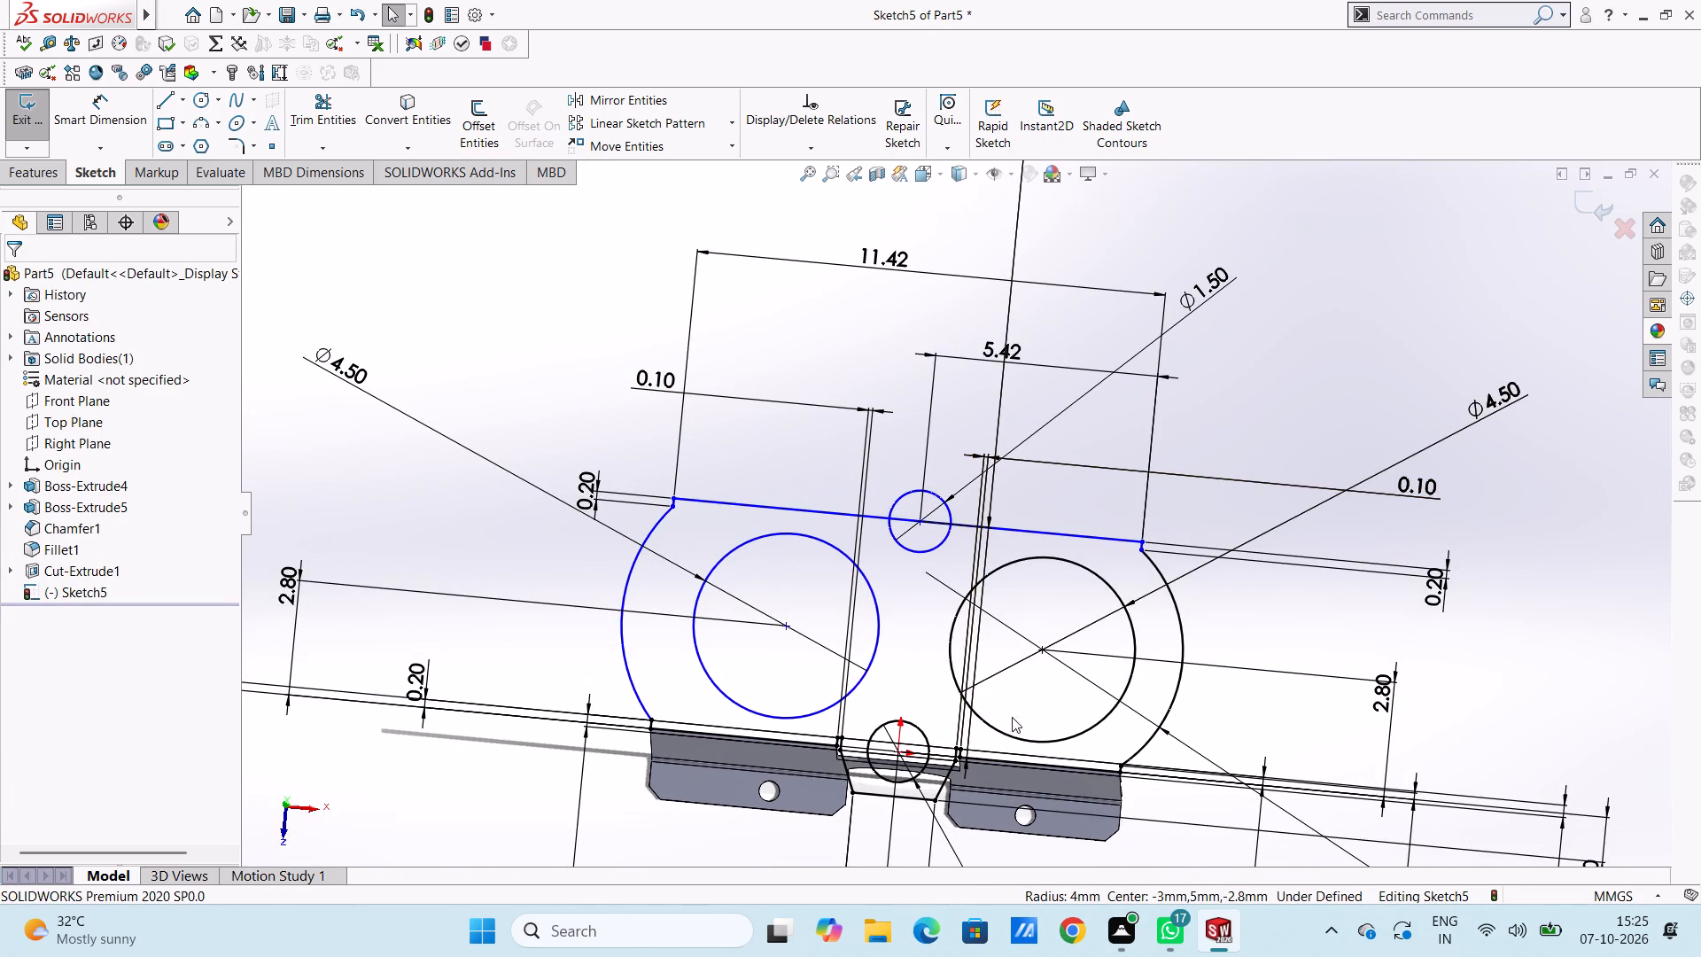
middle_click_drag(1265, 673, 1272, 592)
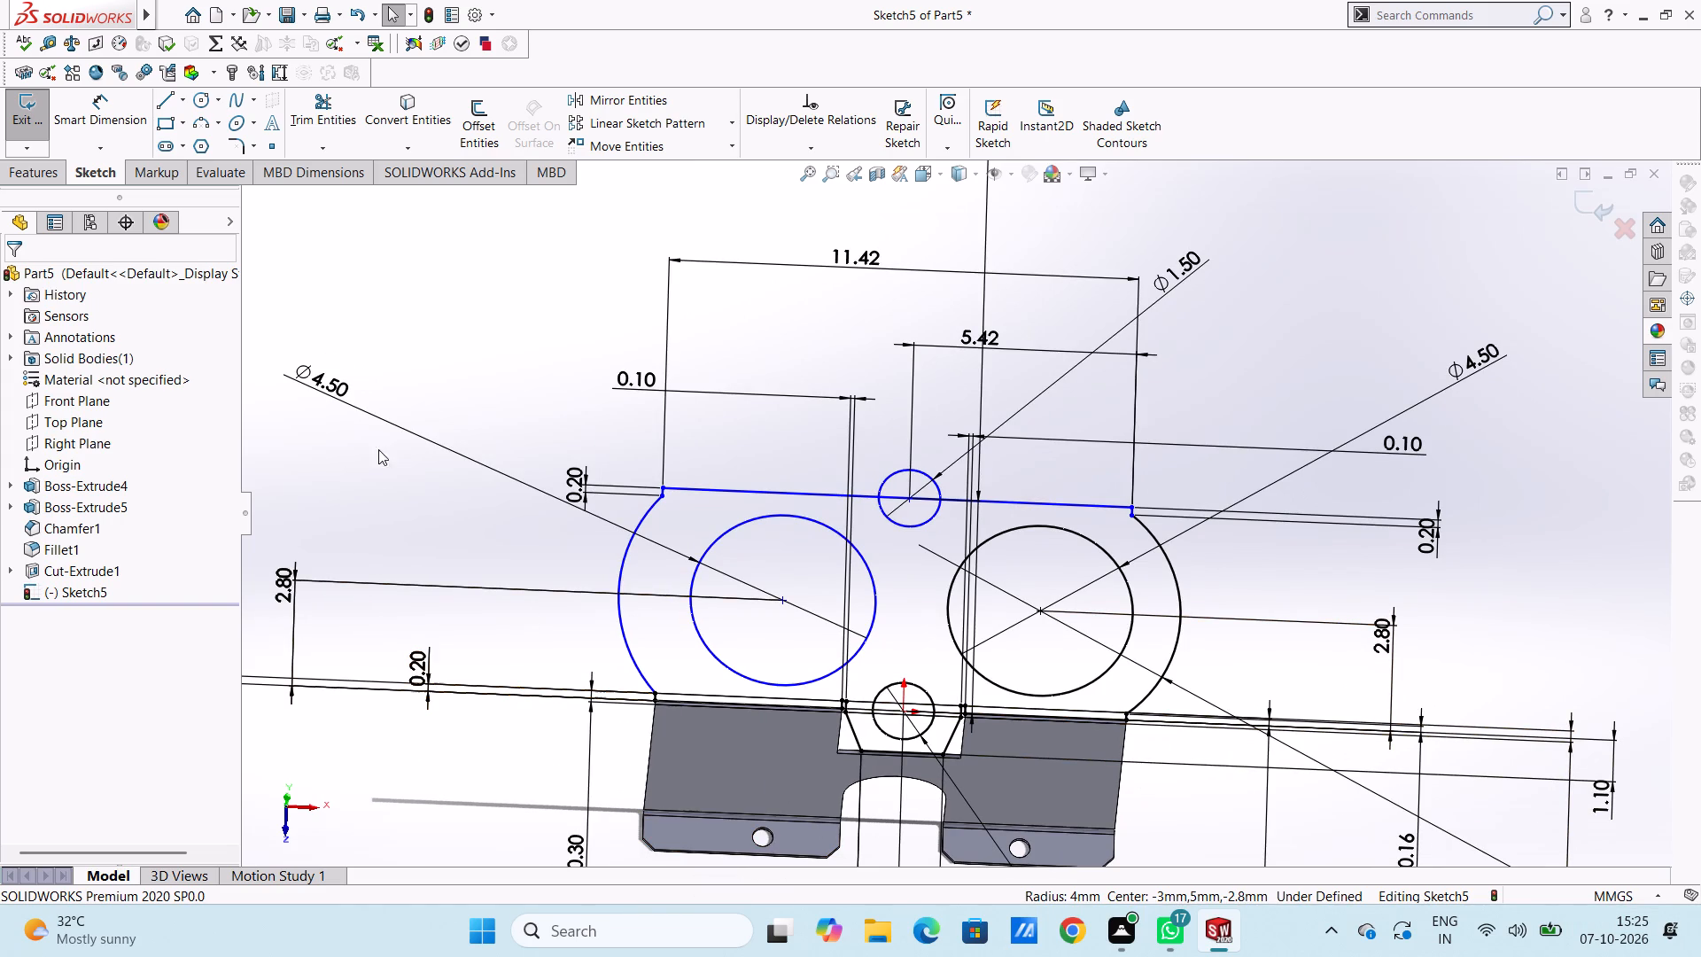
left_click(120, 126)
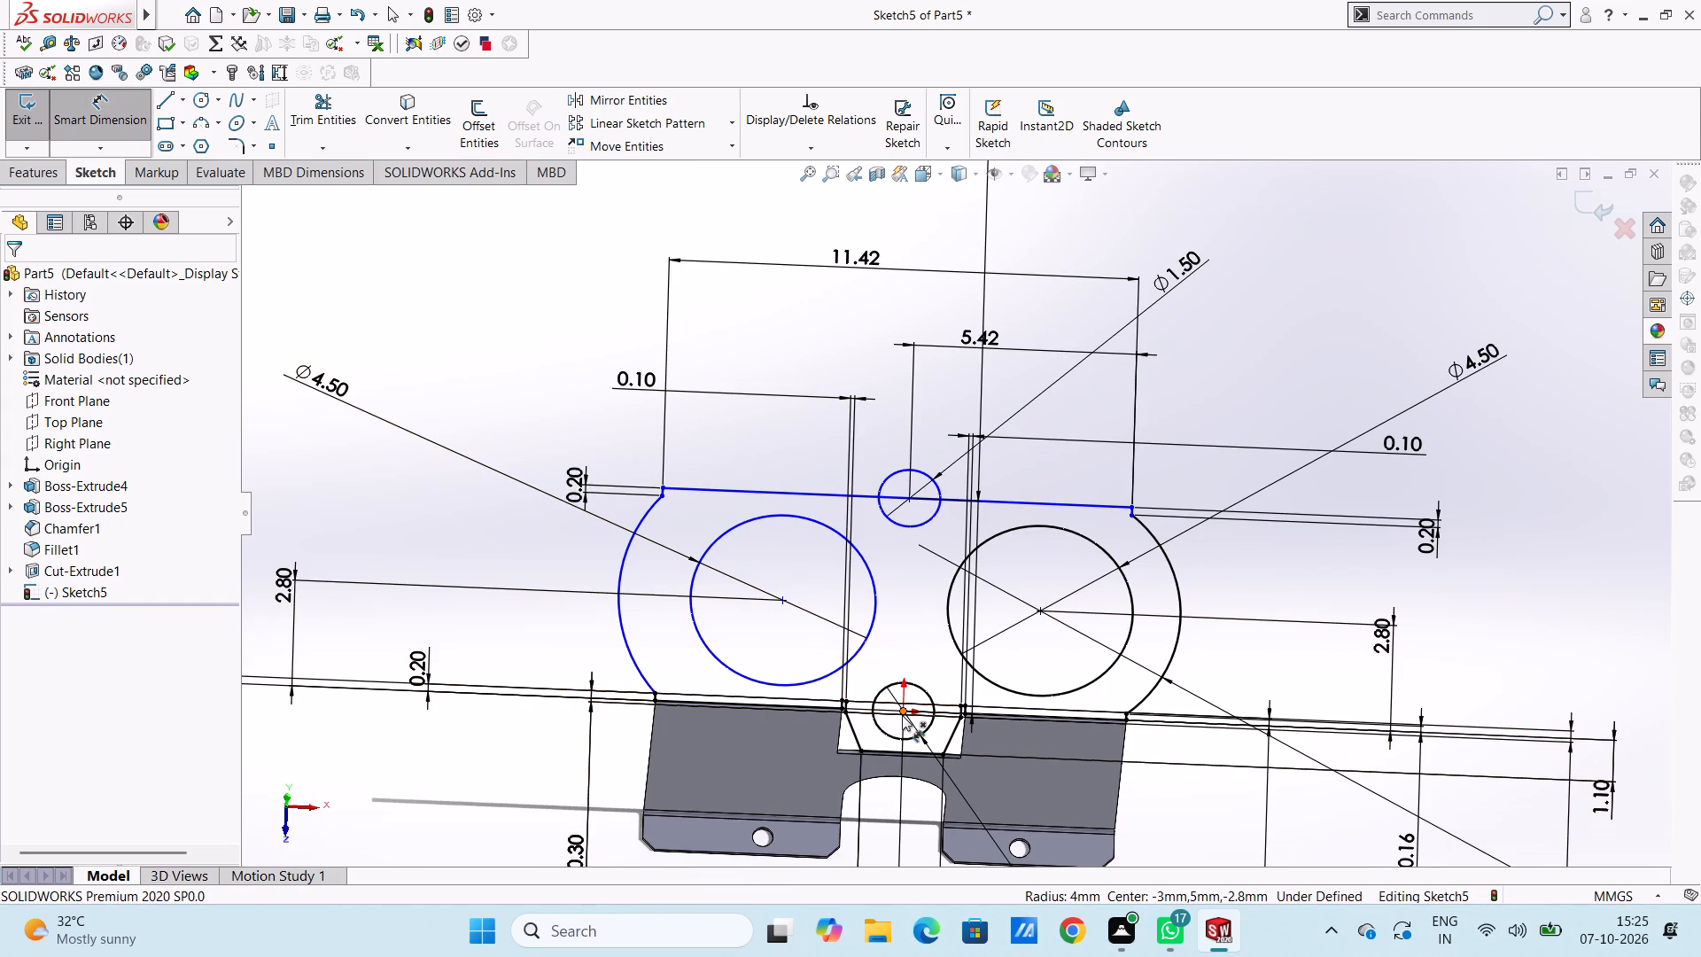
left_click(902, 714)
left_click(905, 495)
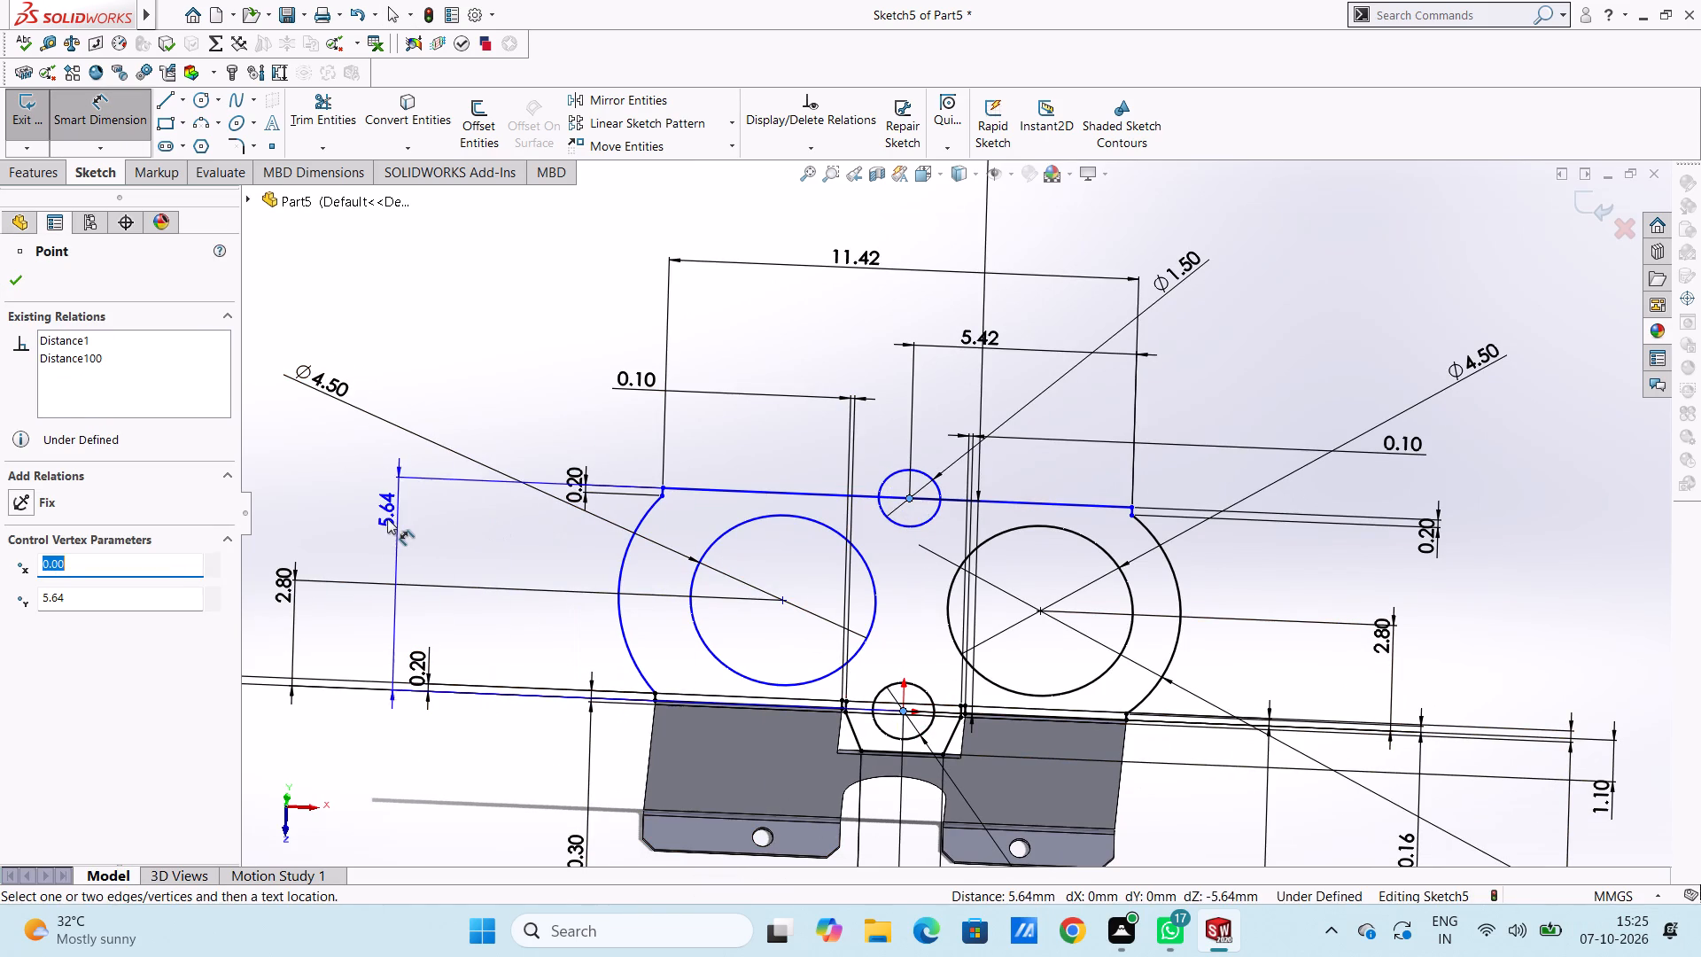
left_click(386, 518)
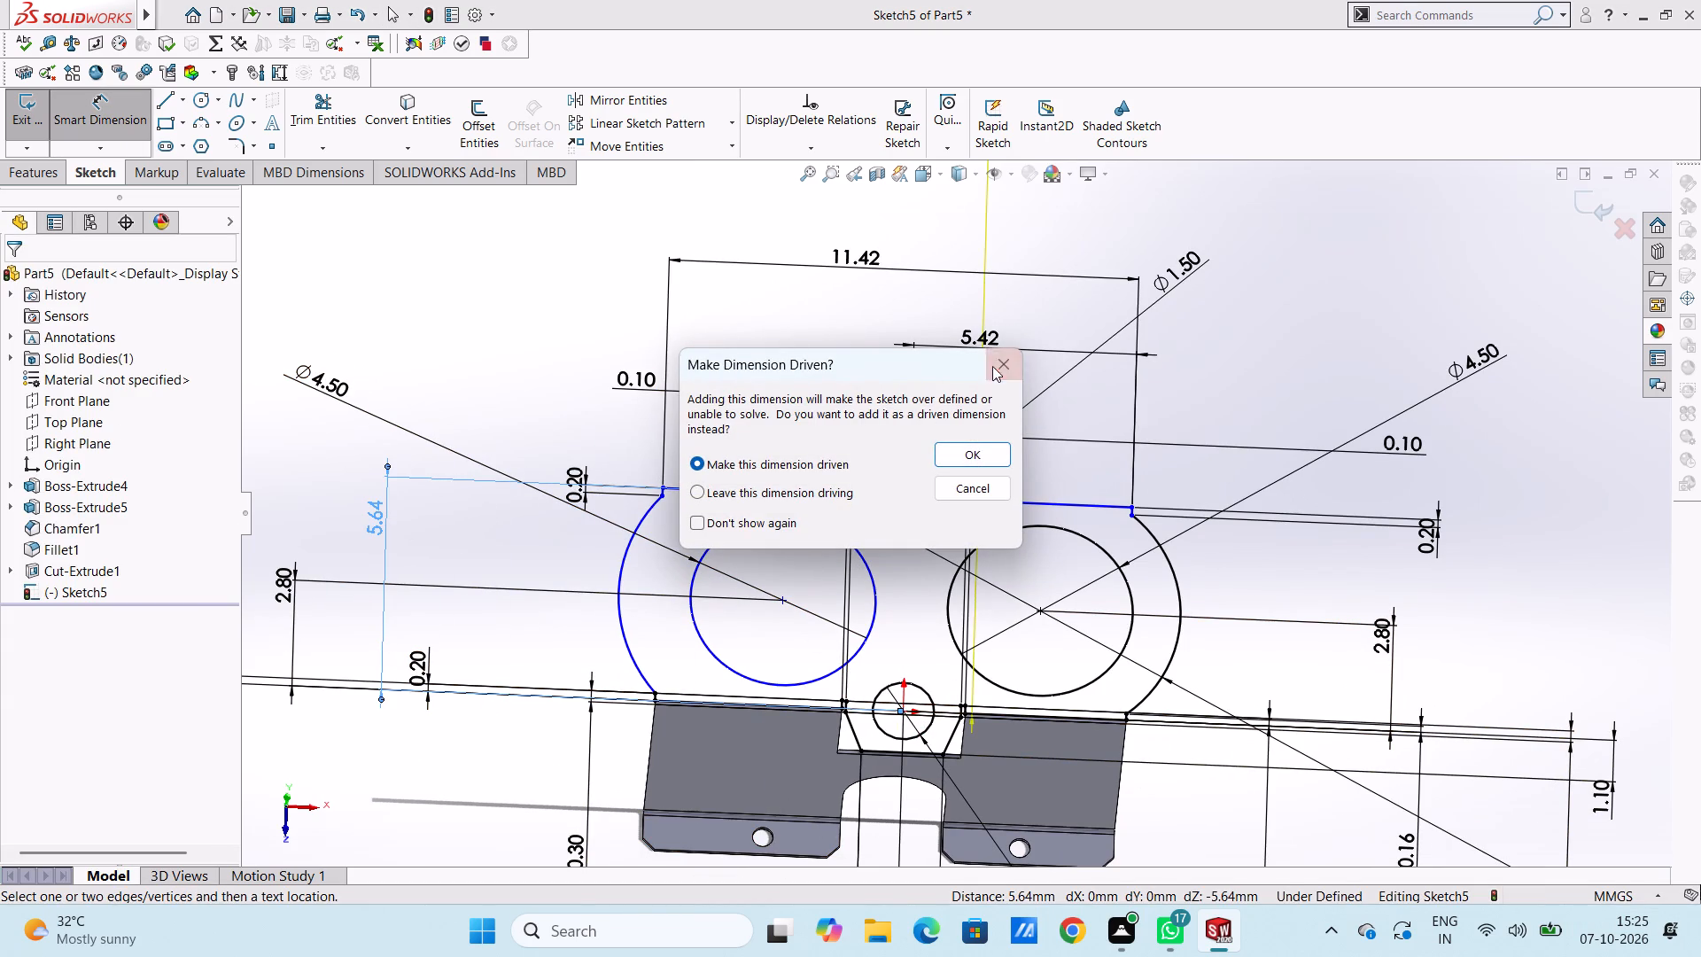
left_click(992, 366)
Dimension the vertical distance from the origin to the outline's upper-left corner, placed left of the outline, keeping the drawn distance.
left_click(905, 709)
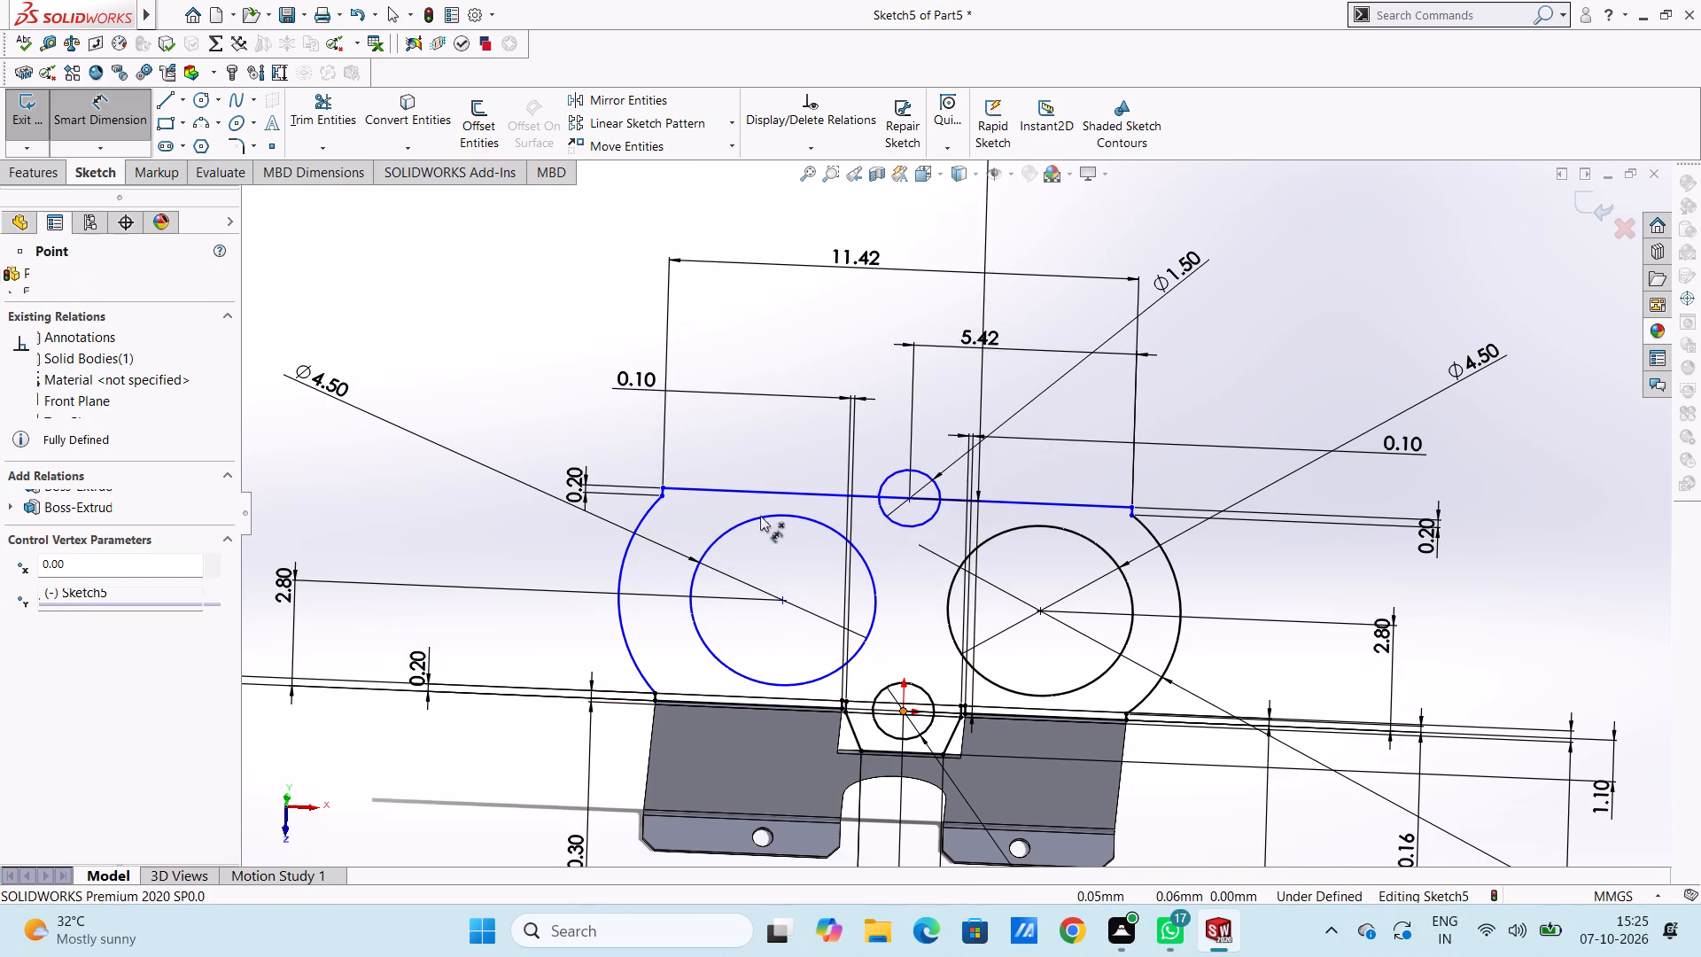
left_click(664, 484)
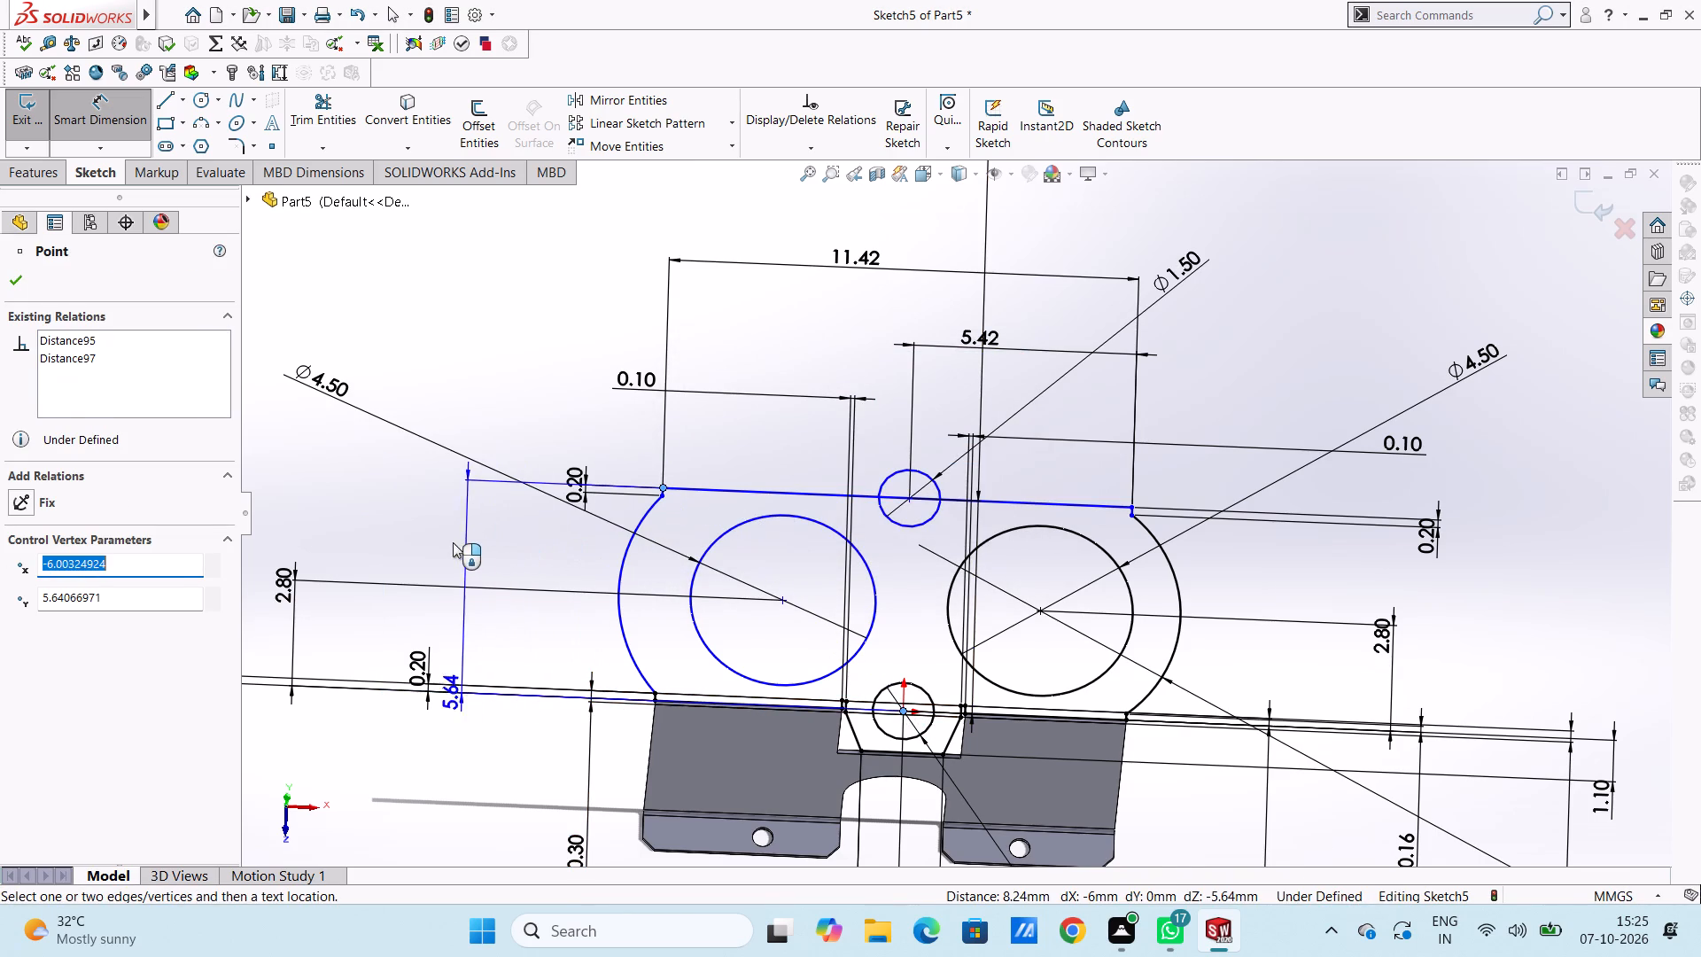
left_click(452, 542)
left_click(382, 517)
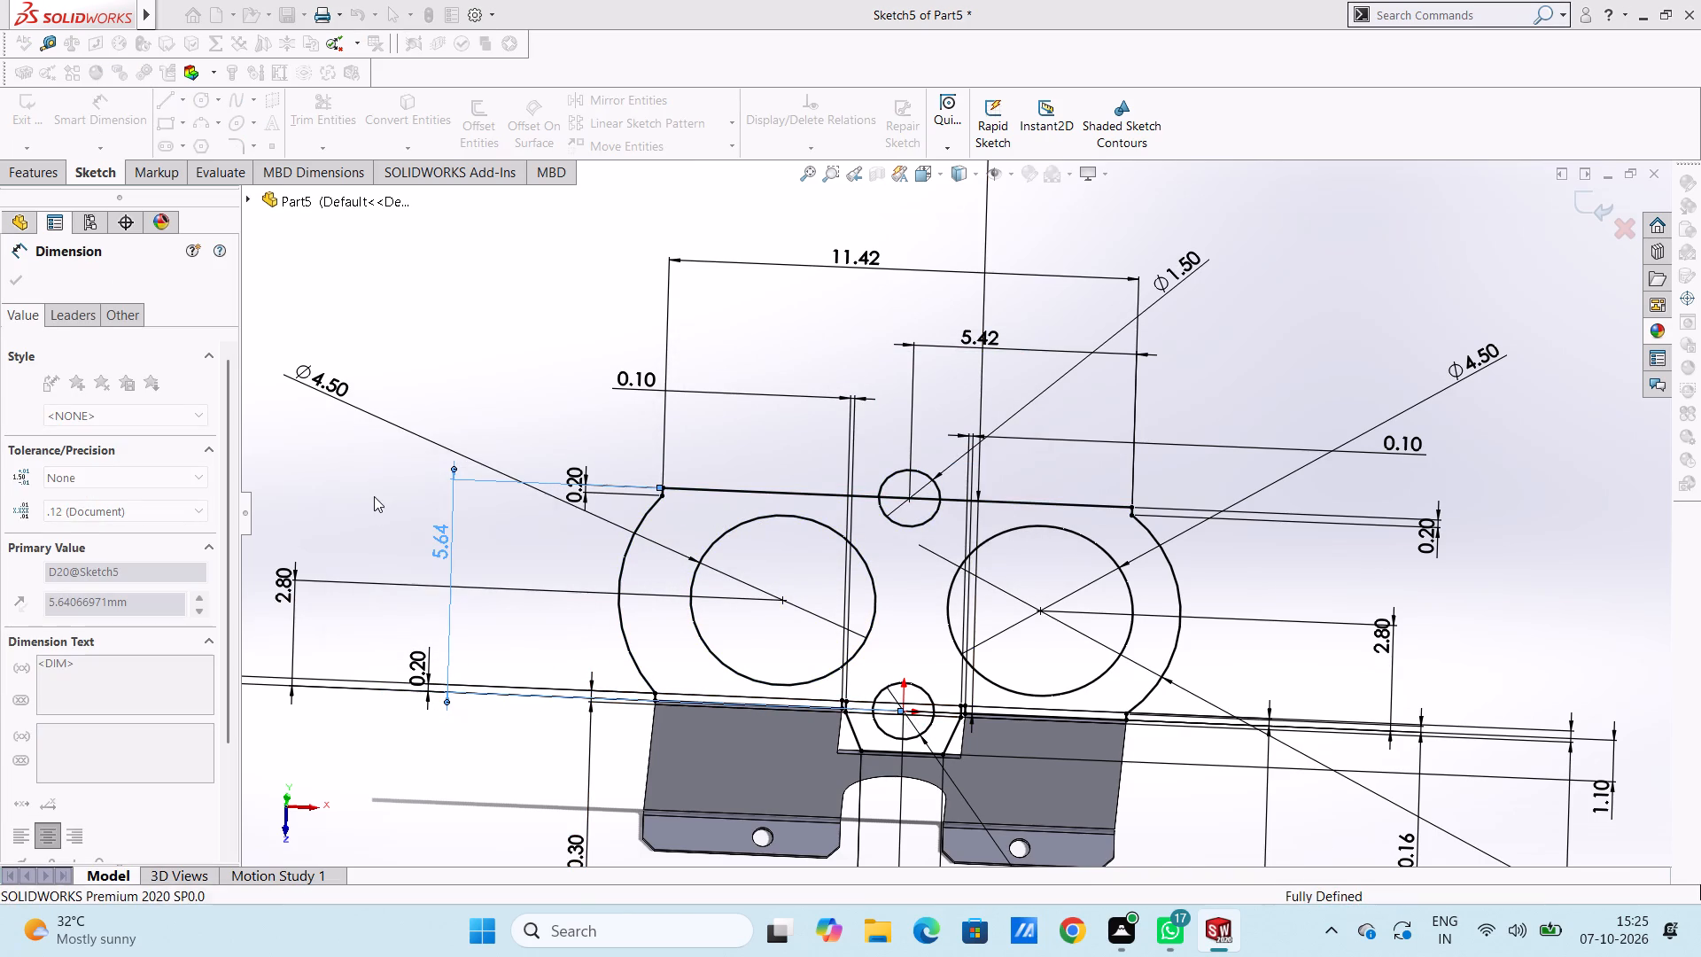
left_click(374, 496)
middle_click_drag(570, 571, 562, 569)
scroll(554, 569, "up", 4)
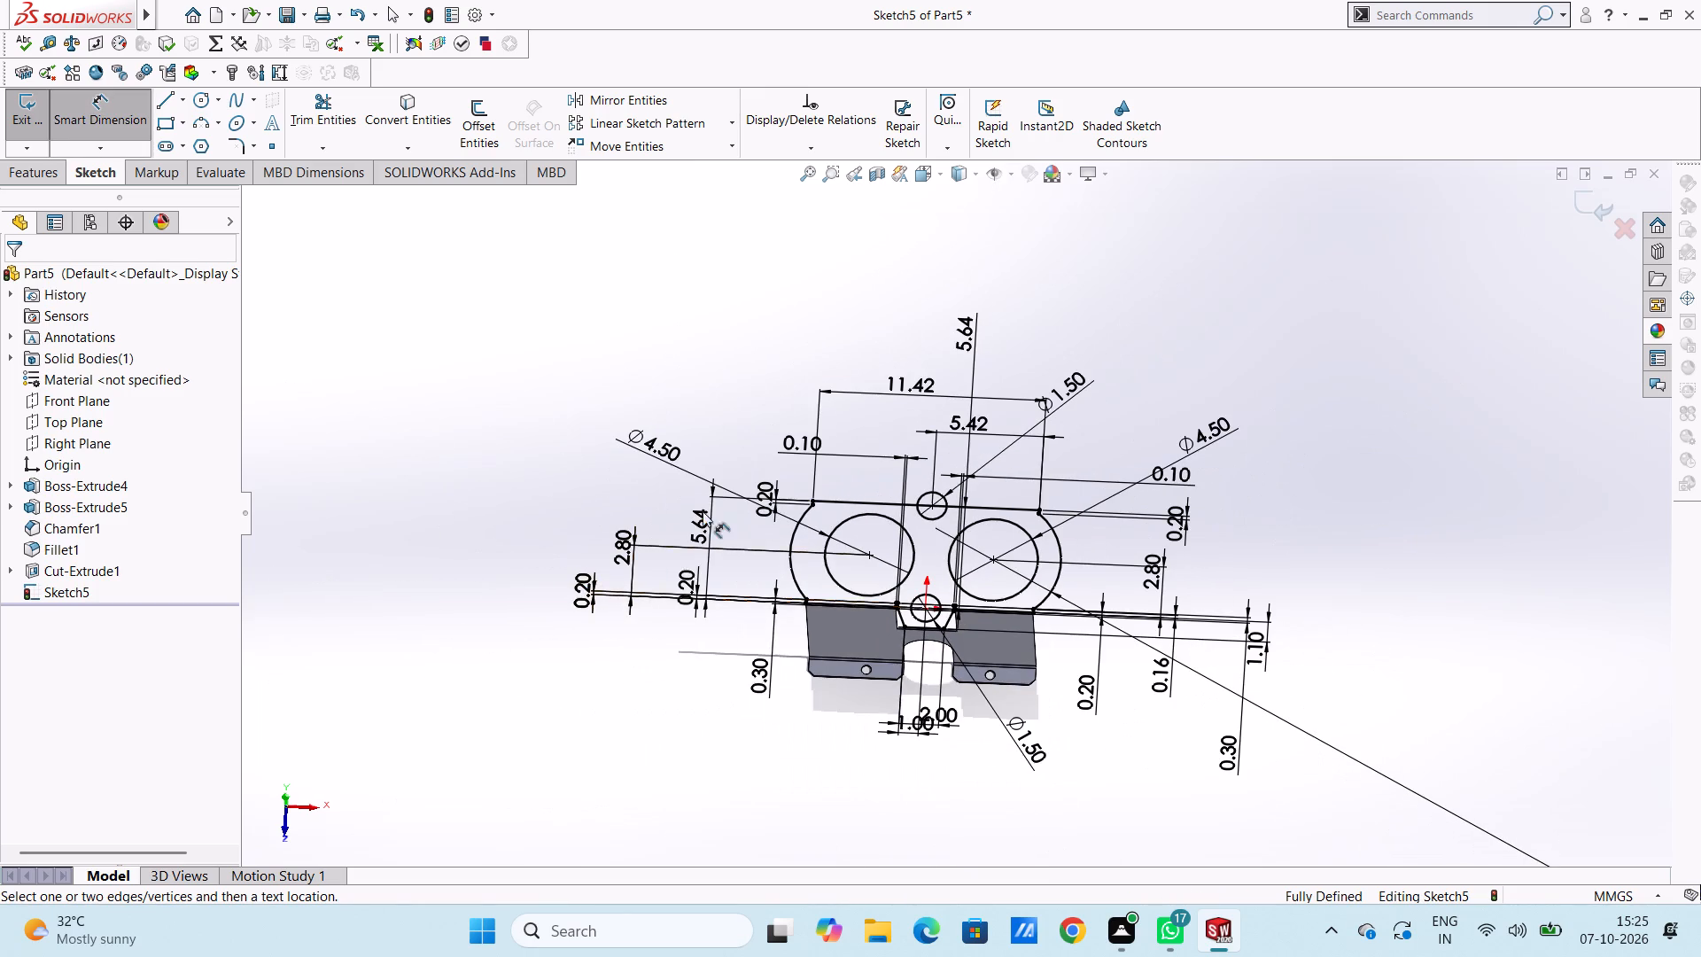
middle_click_drag(543, 493, 554, 549)
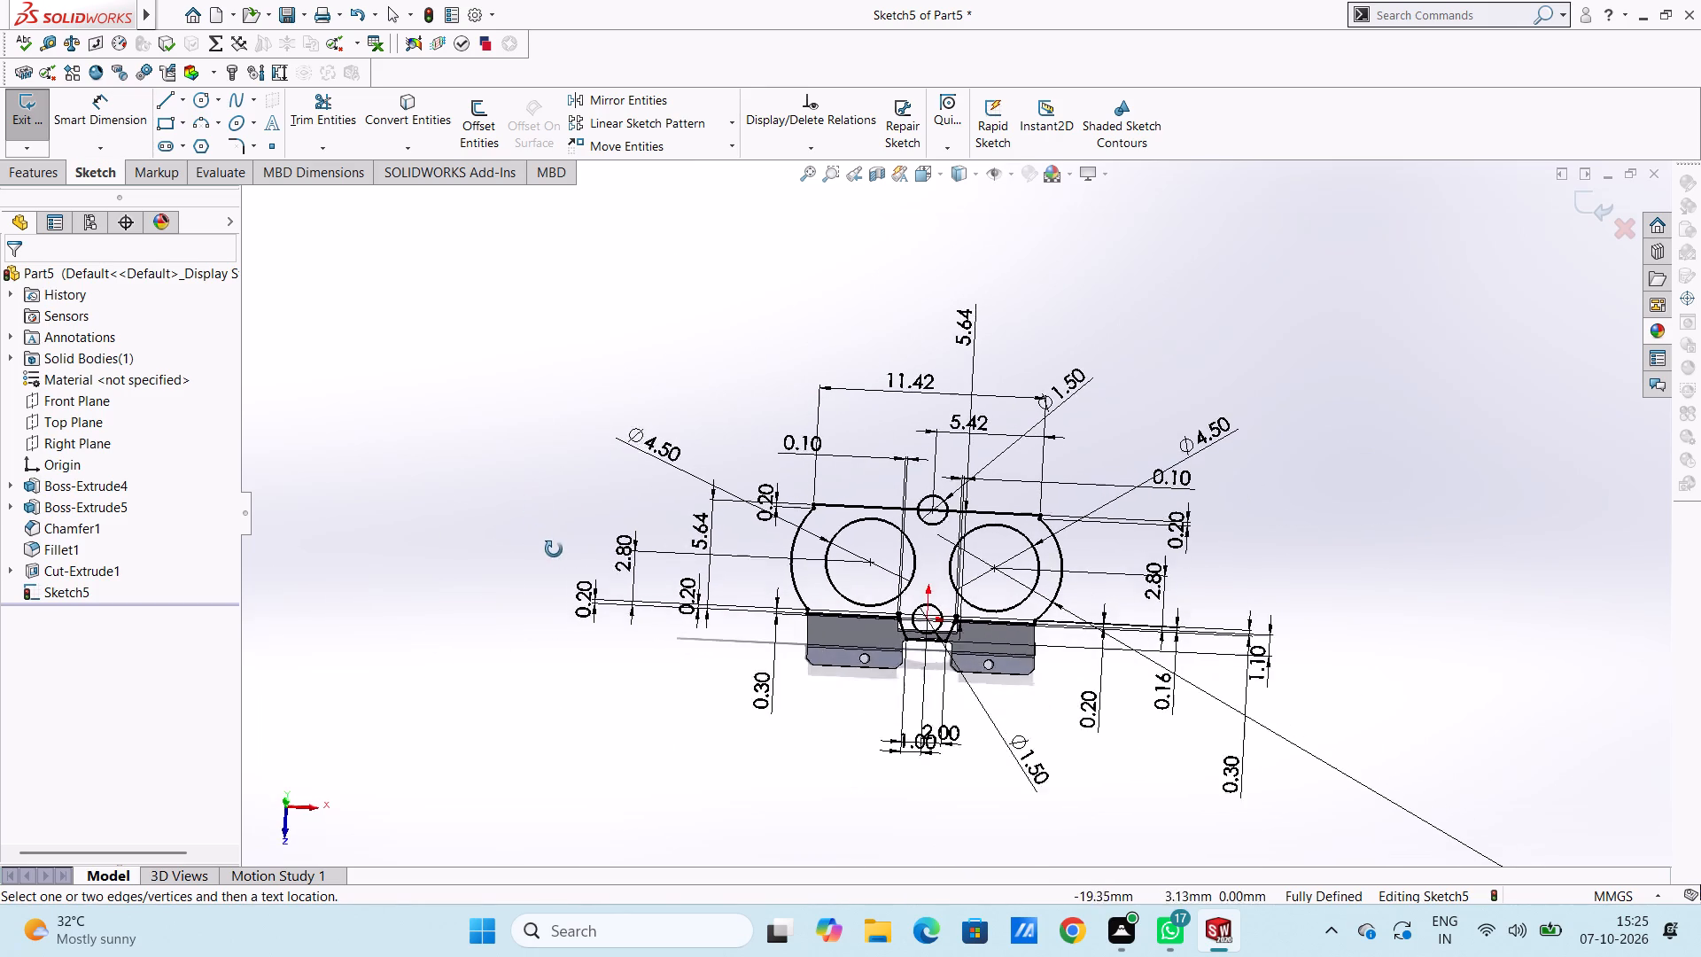
Sketch a line about 13.7 mm long across the plate's middle, joining the left and right outer arcs through the large circles' centres.
middle_click_drag(554, 549, 548, 549)
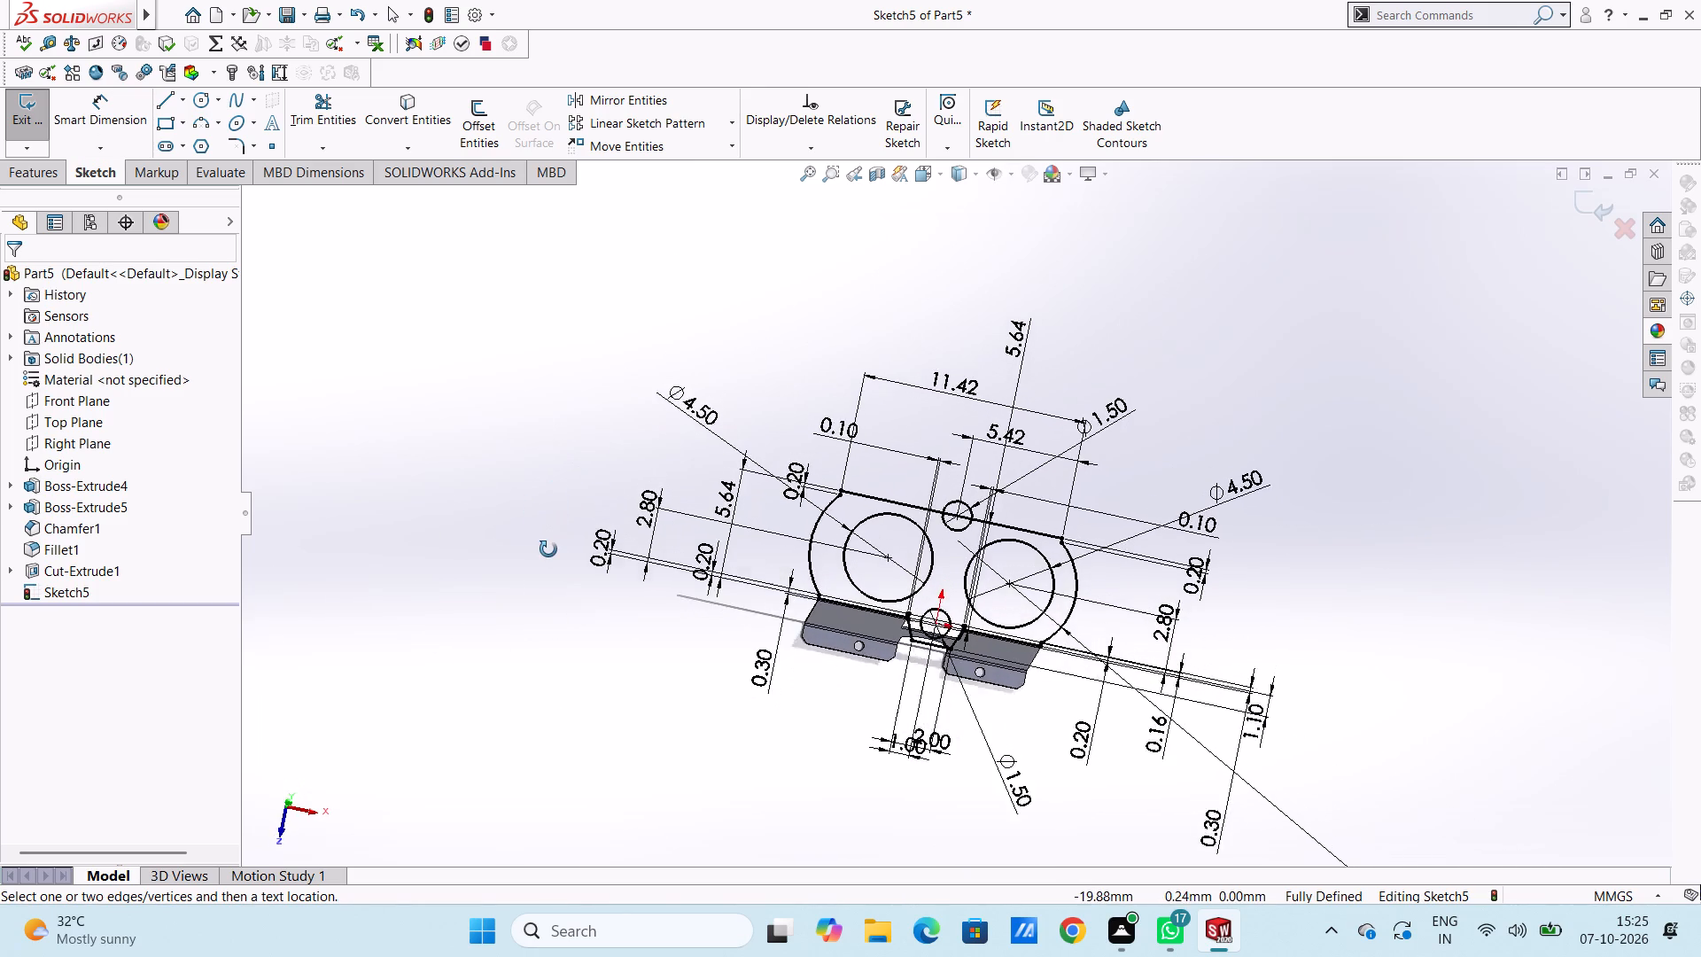
middle_click_drag(548, 549, 540, 555)
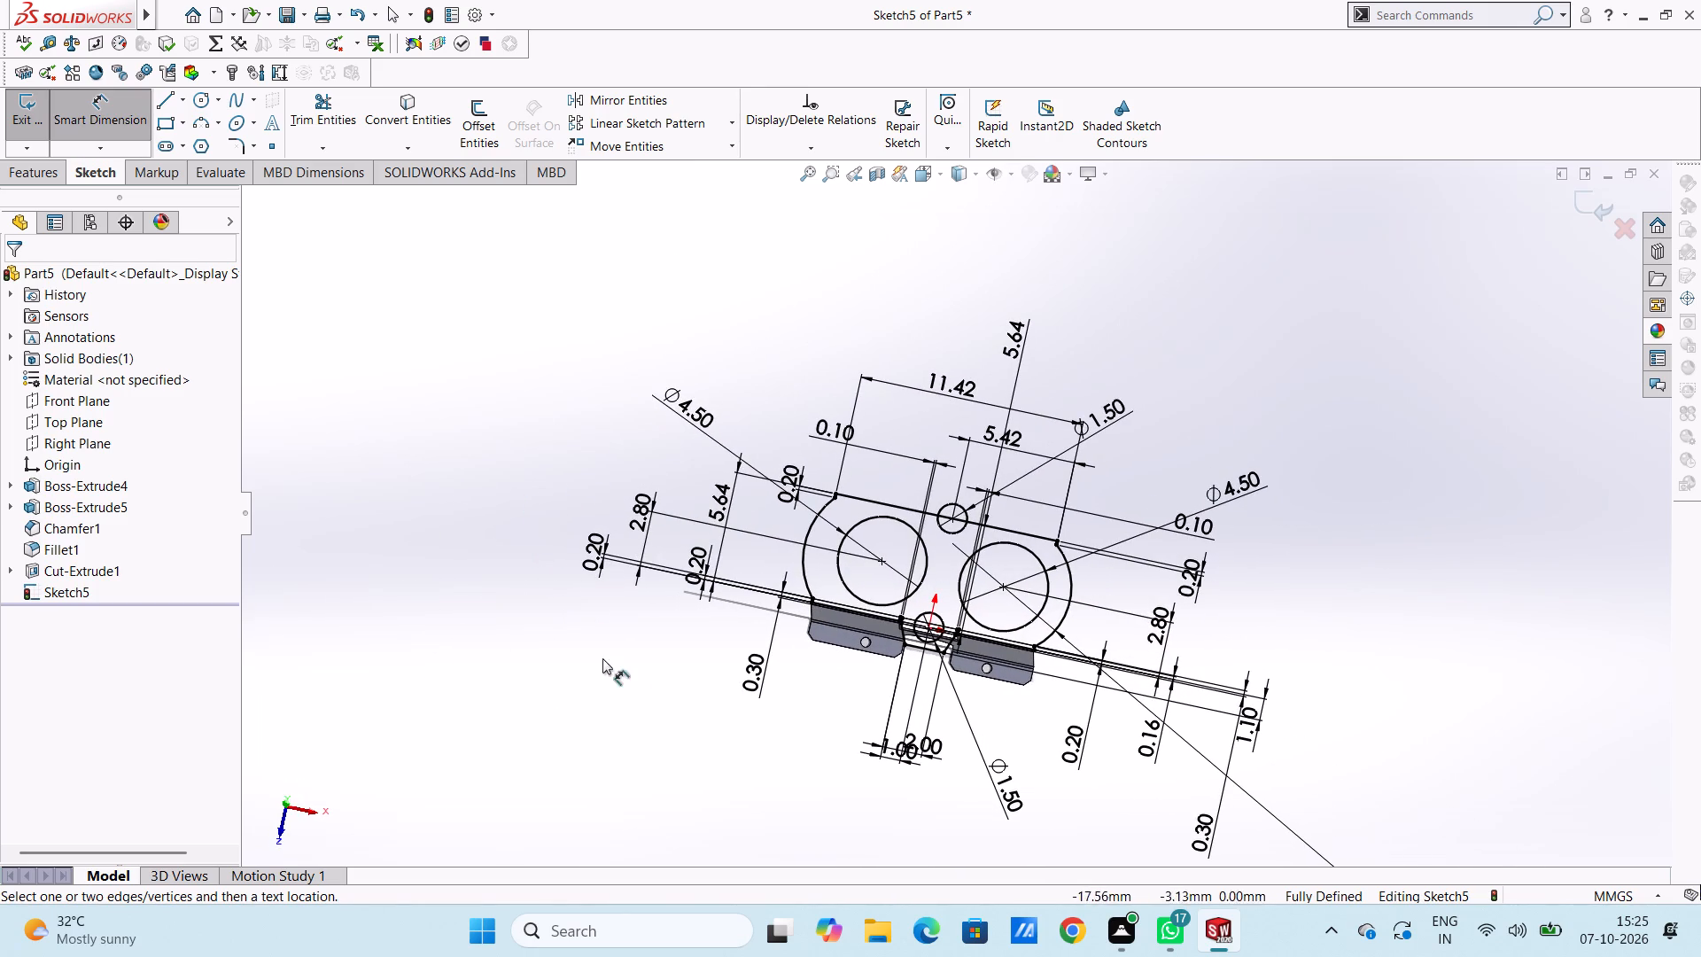
key("Escape")
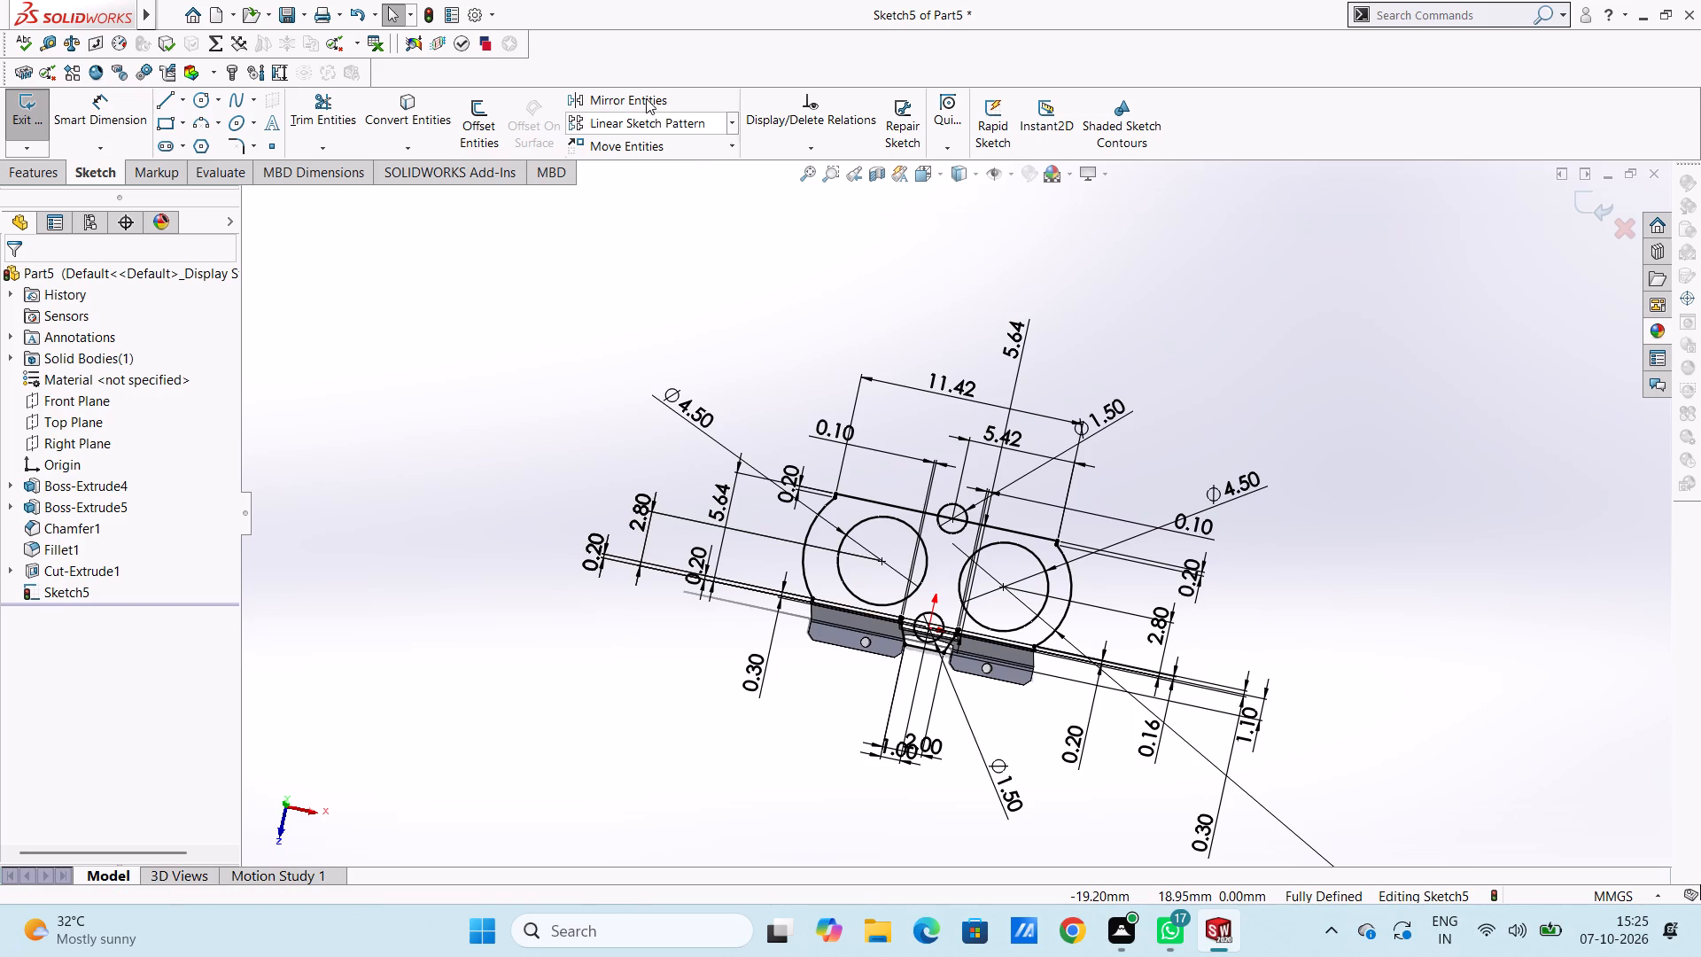
scroll(647, 77, "down", 1)
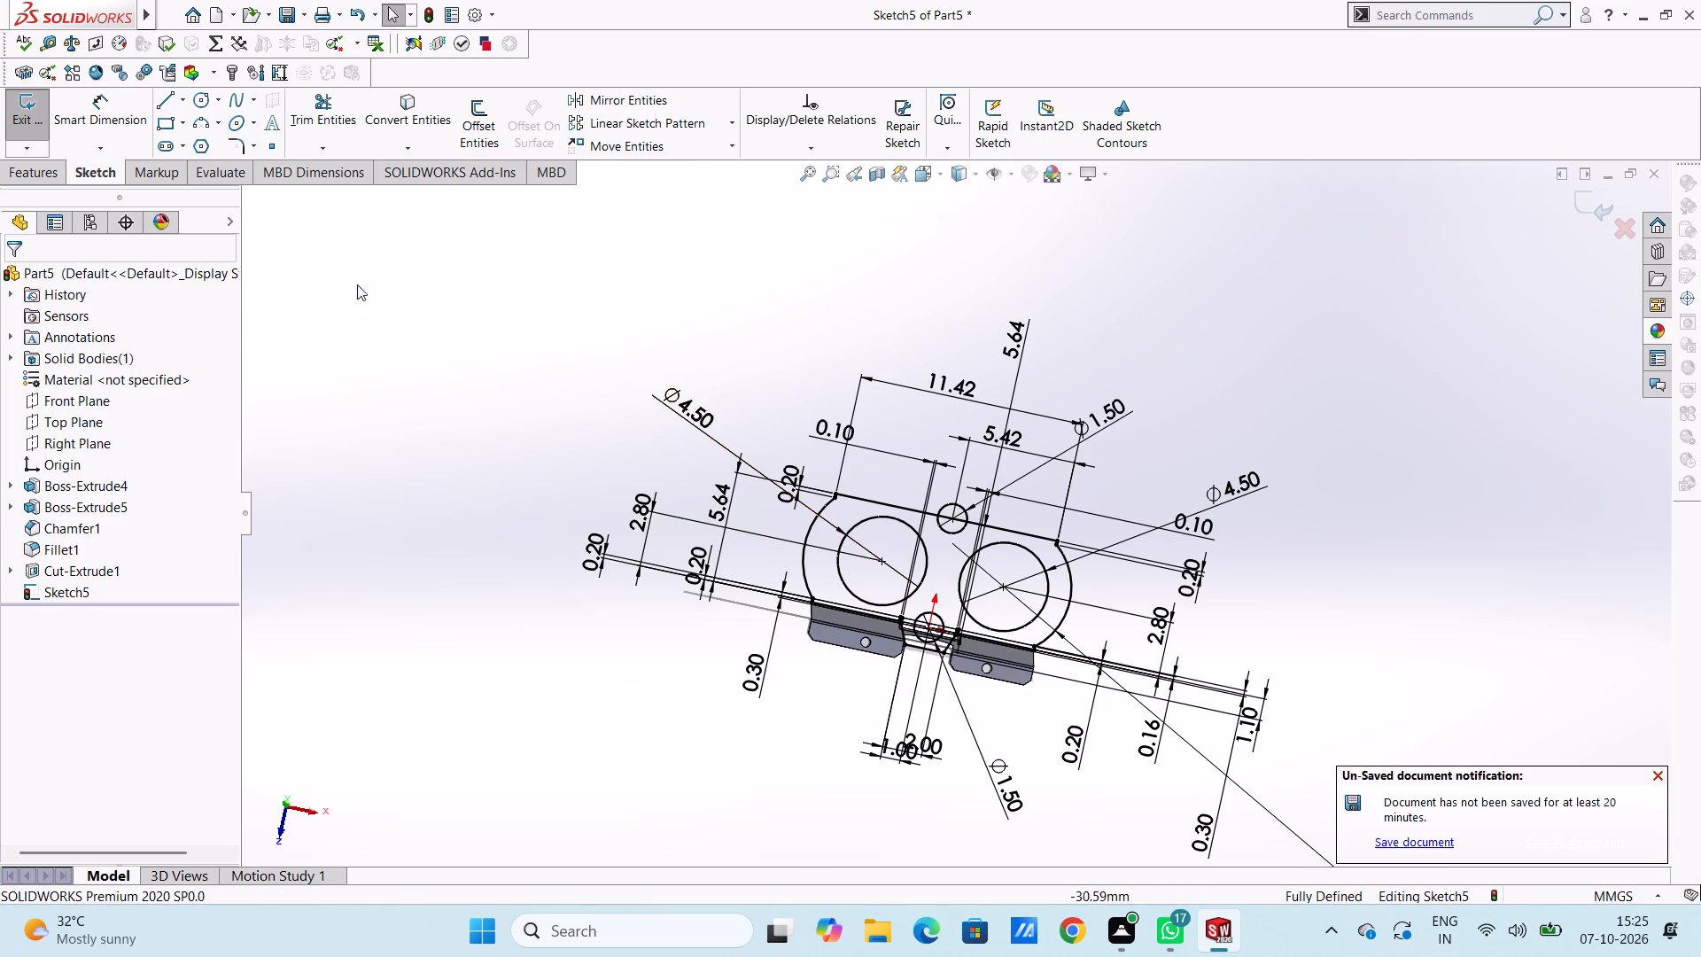
left_click(163, 100)
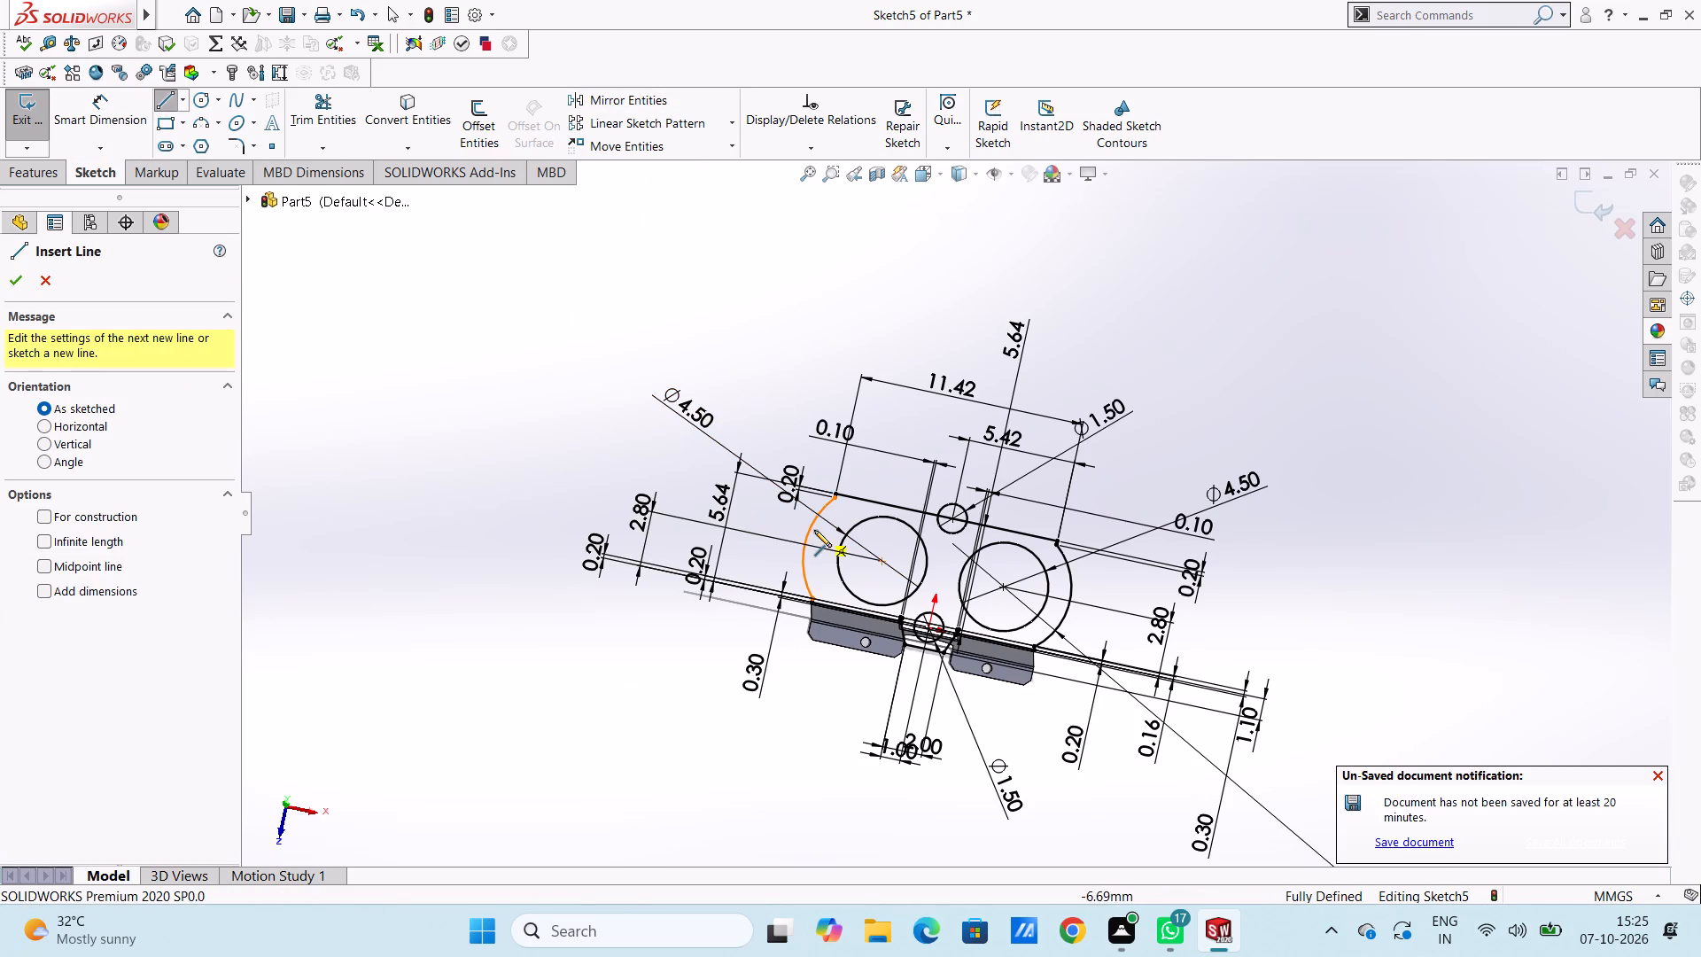
left_click(804, 539)
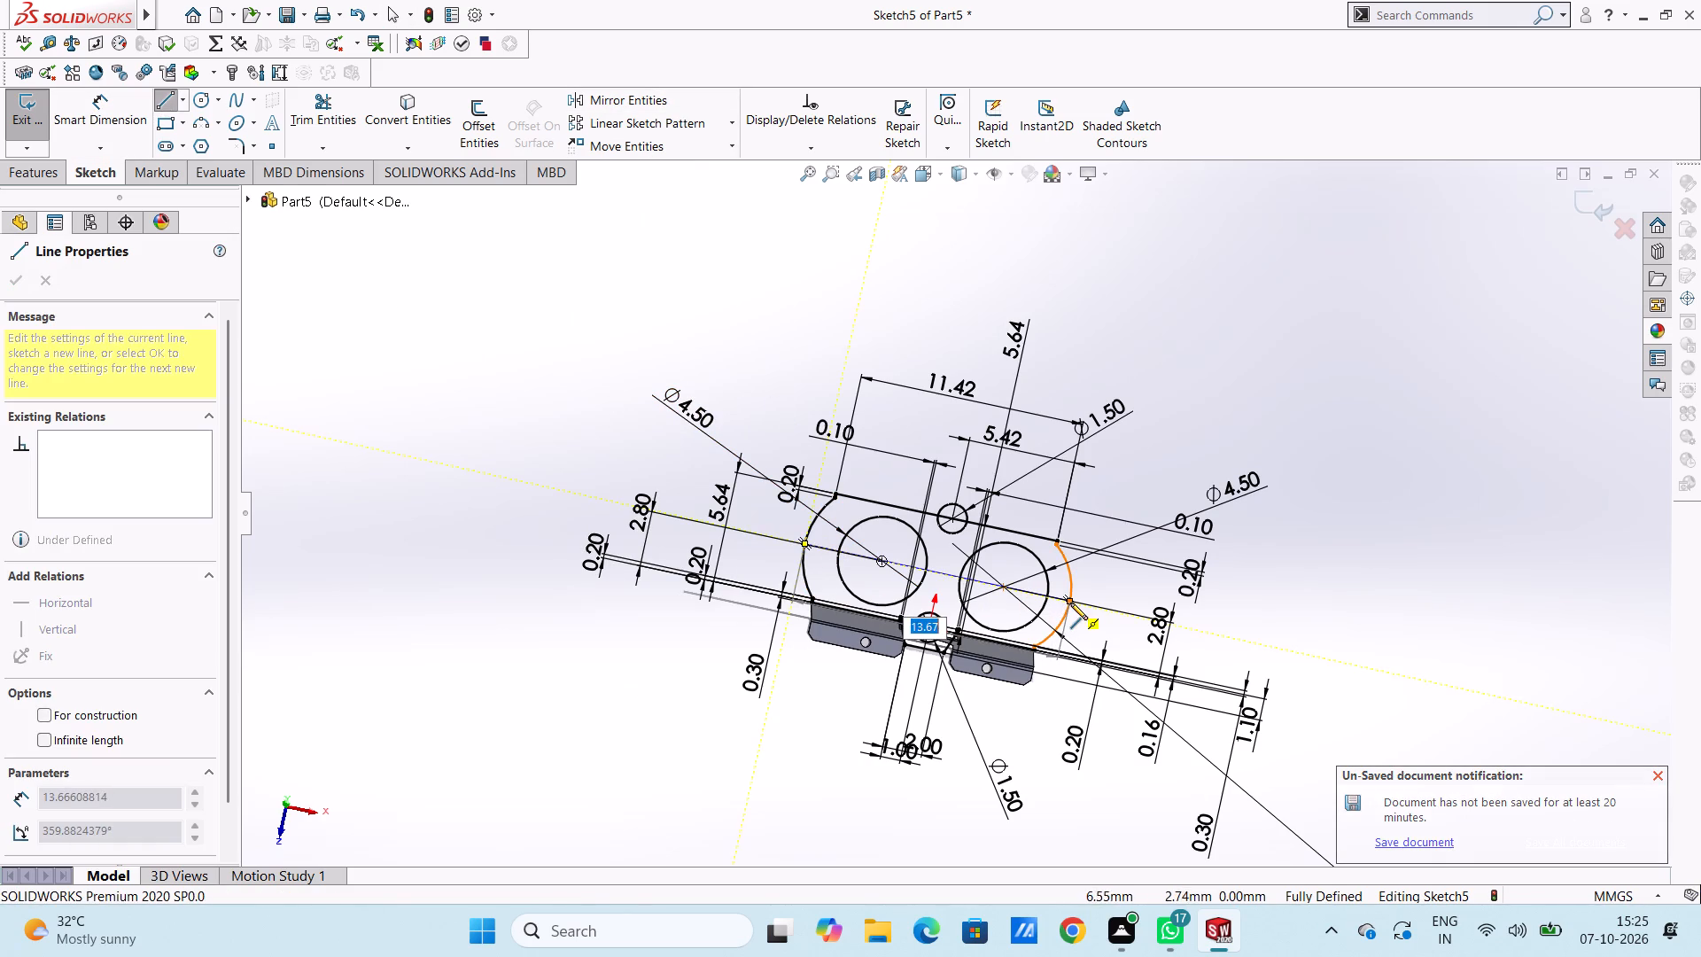
left_click(1070, 603)
key("Escape")
key("Escape")
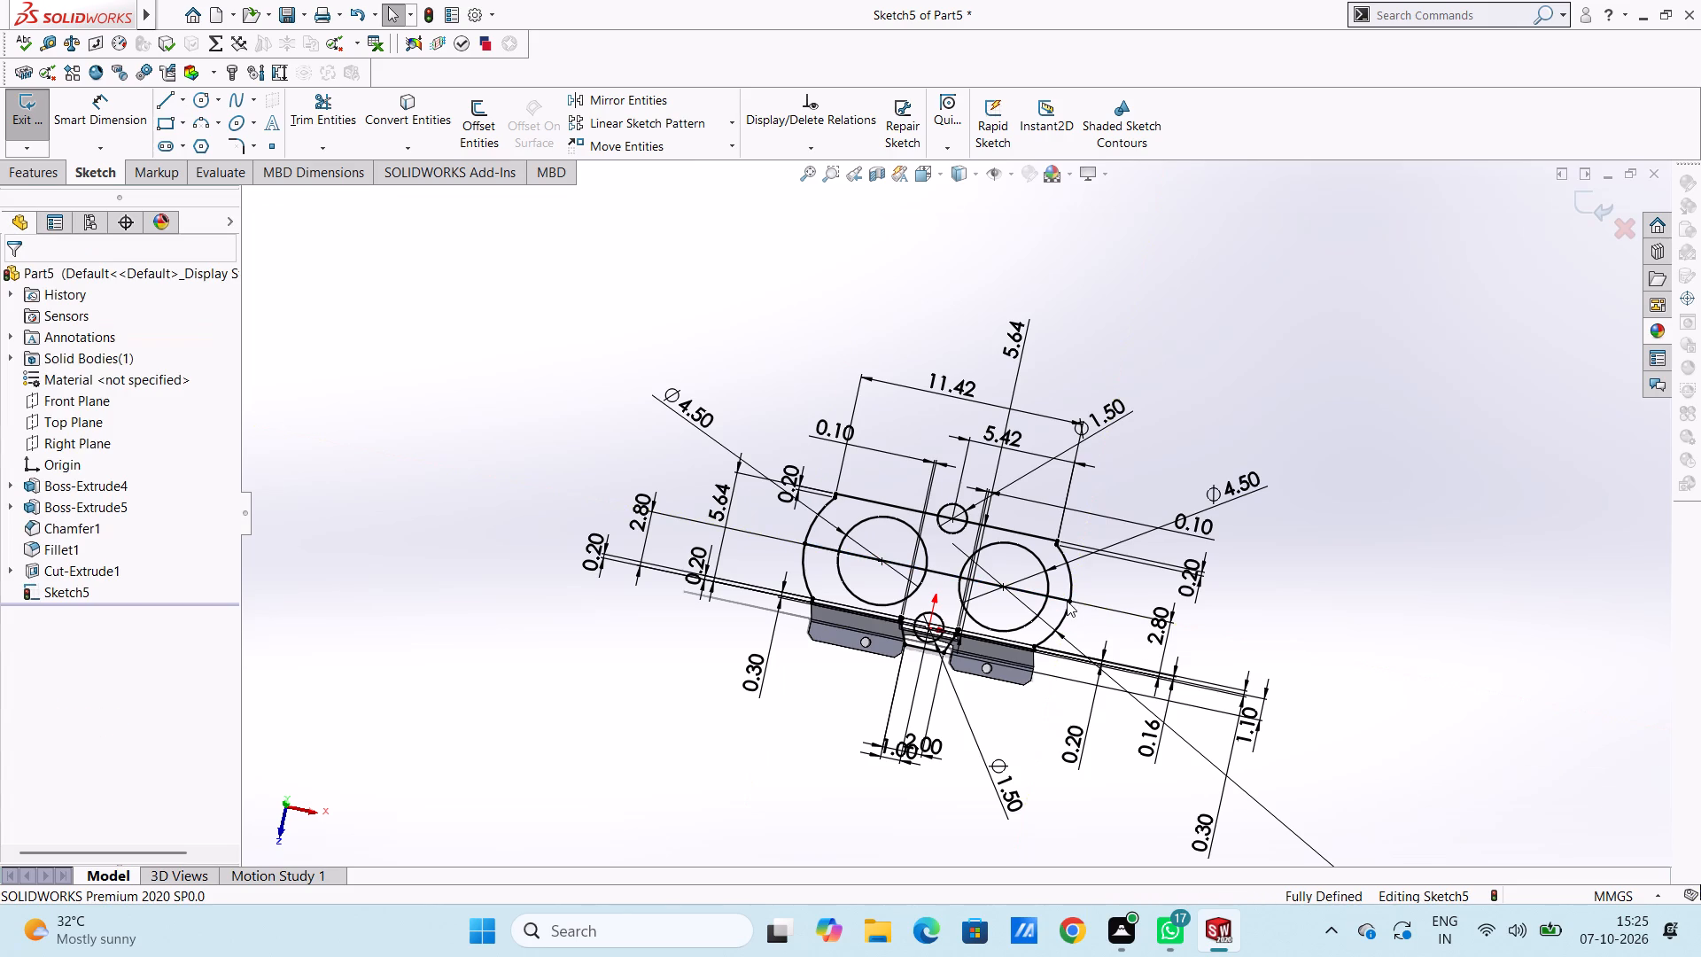
key("Escape")
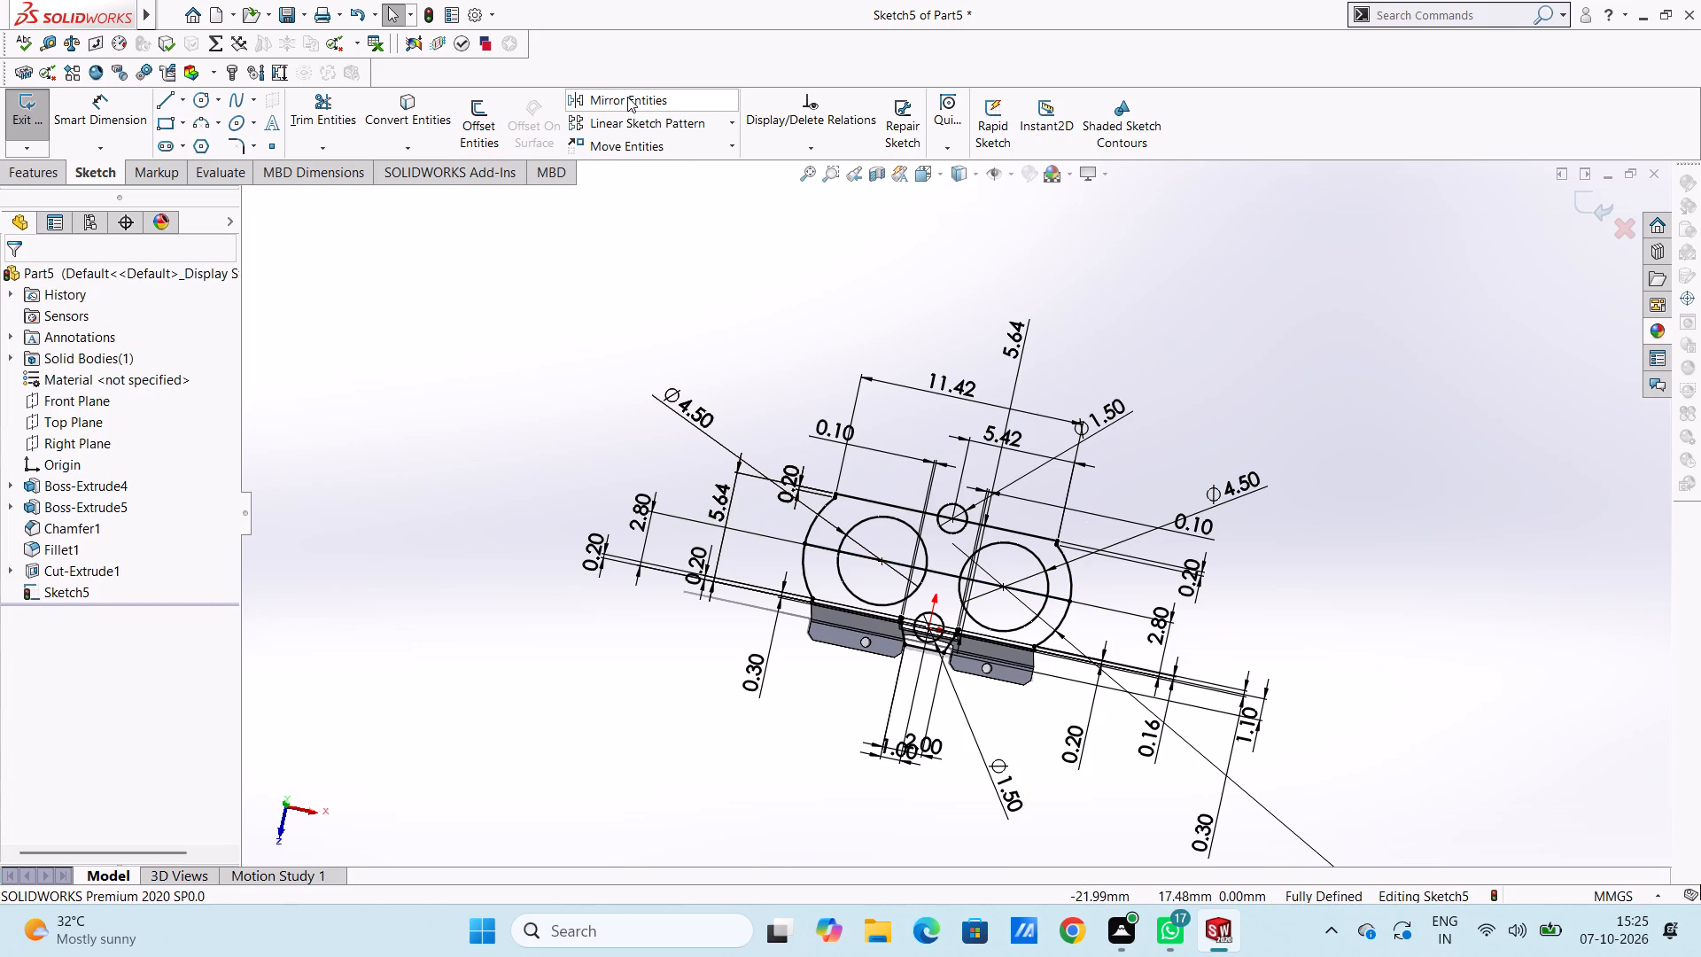
Mirror the nine lines of the lower notch profile around the origin circle about the line across the plate's middle, keeping the originals.
left_click(627, 97)
scroll(972, 704, "down", 5)
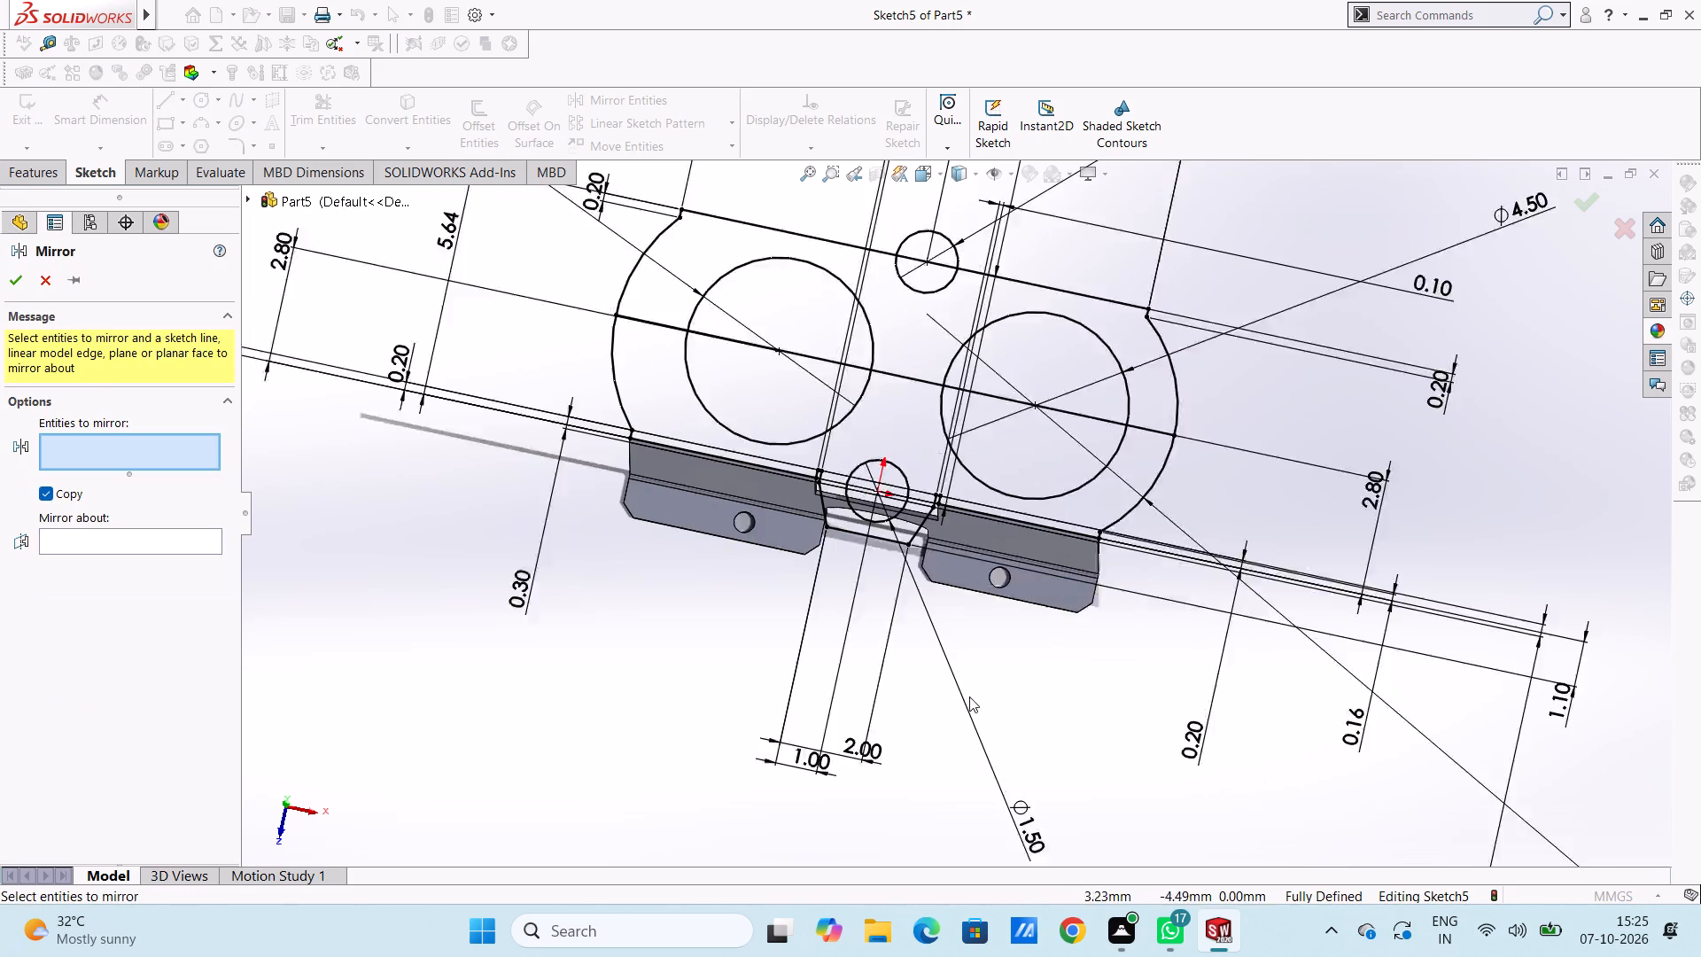
scroll(906, 396, "down", 5)
scroll(856, 461, "down", 2)
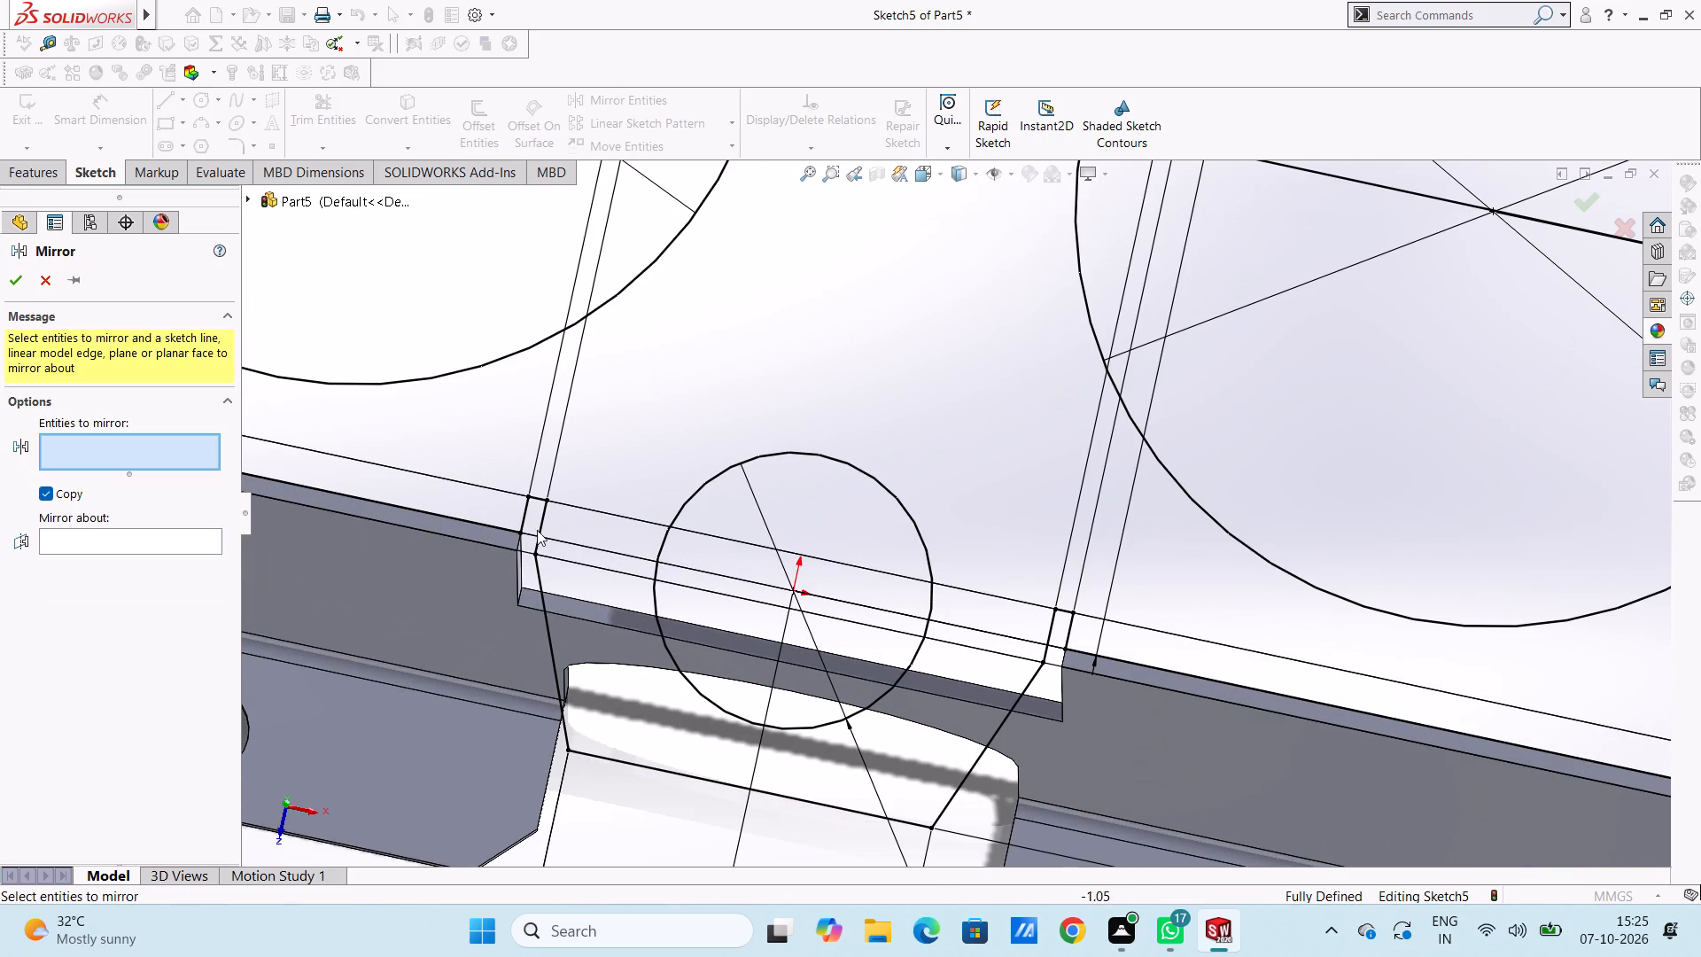
left_click(527, 520)
left_click(536, 498)
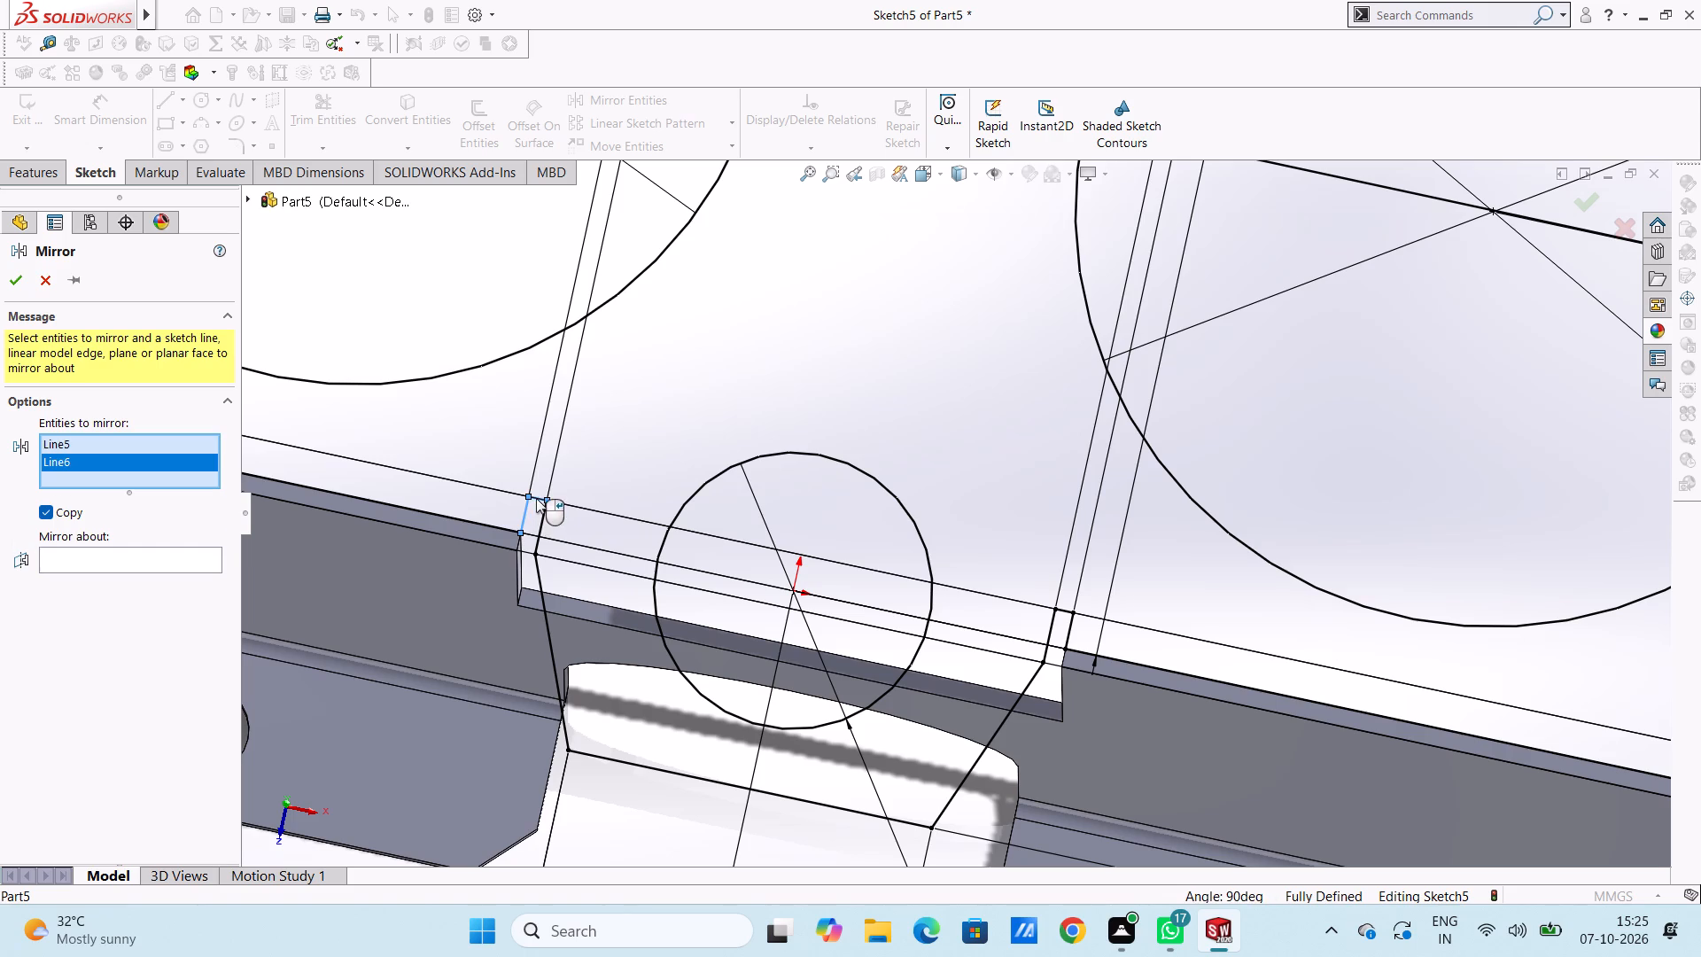
left_click(545, 509)
left_click(542, 587)
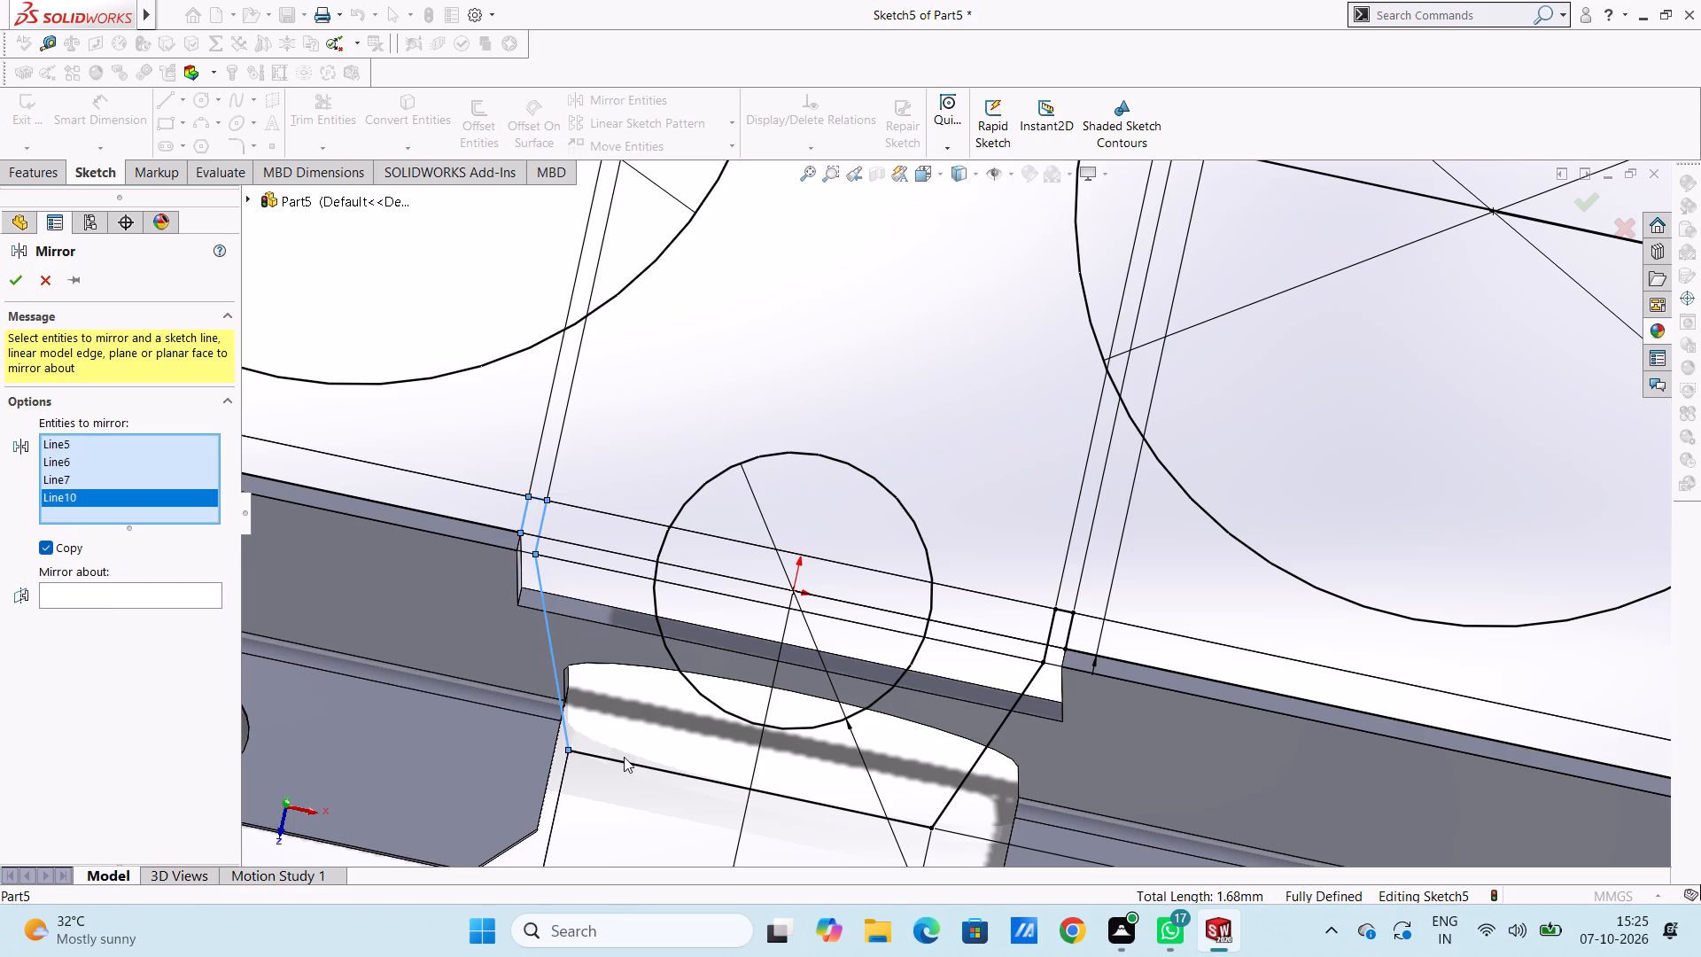
left_click(625, 758)
left_click(969, 771)
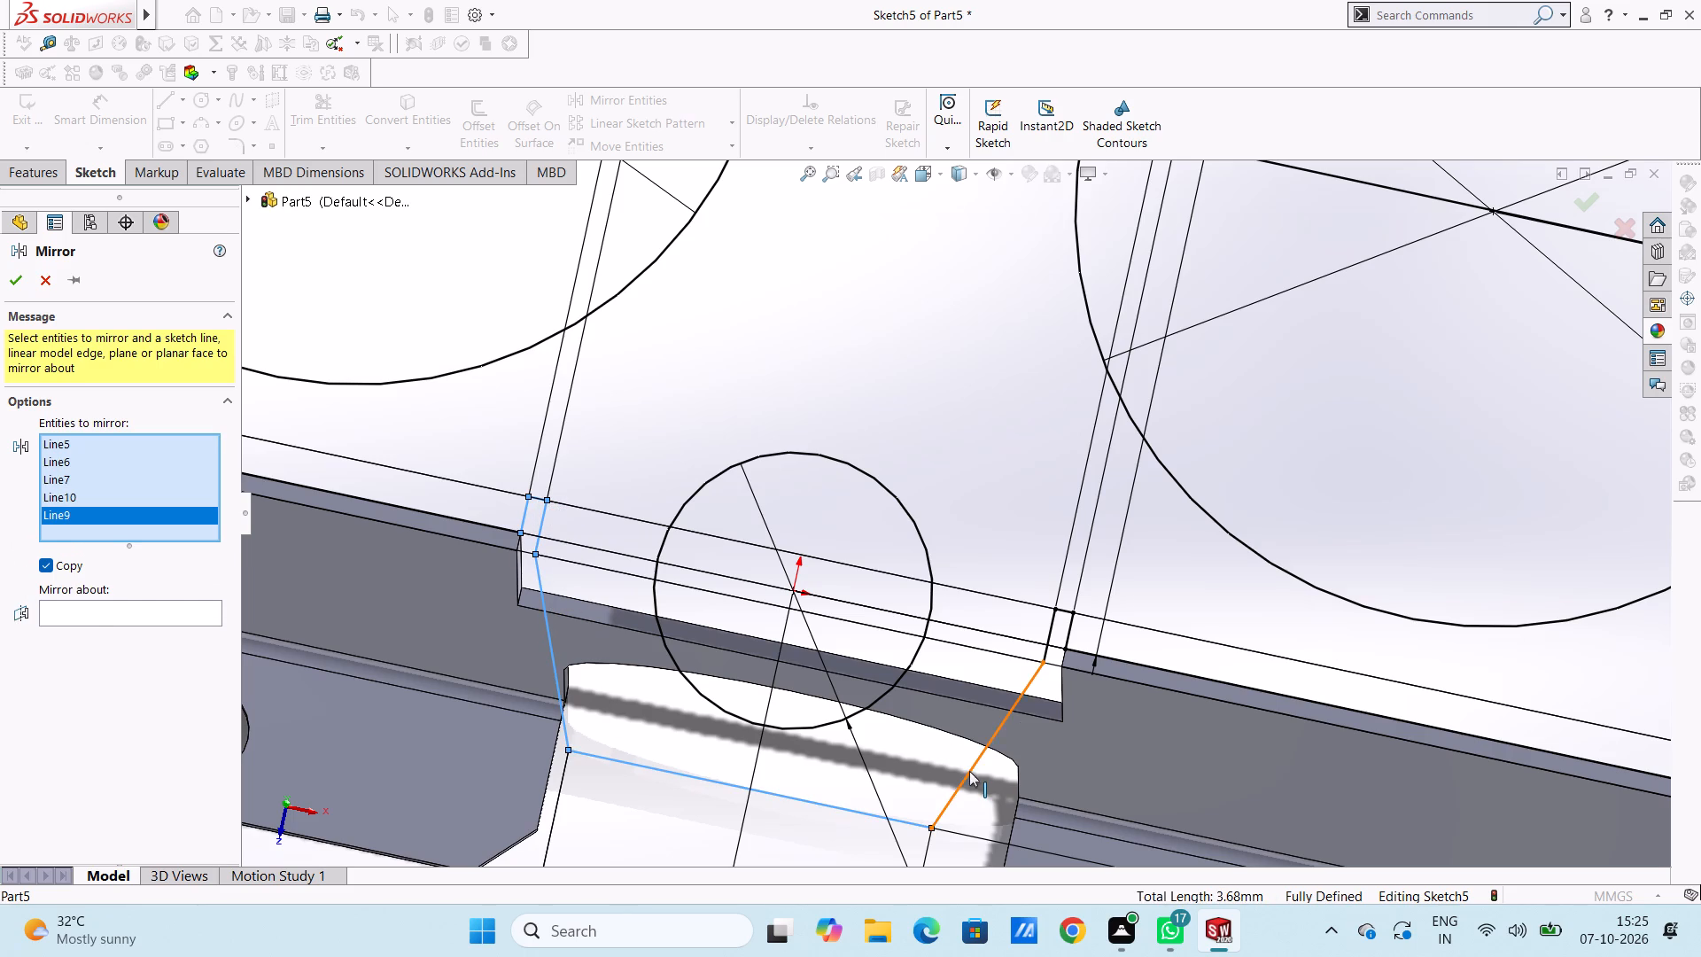
left_click(1050, 631)
left_click(1064, 614)
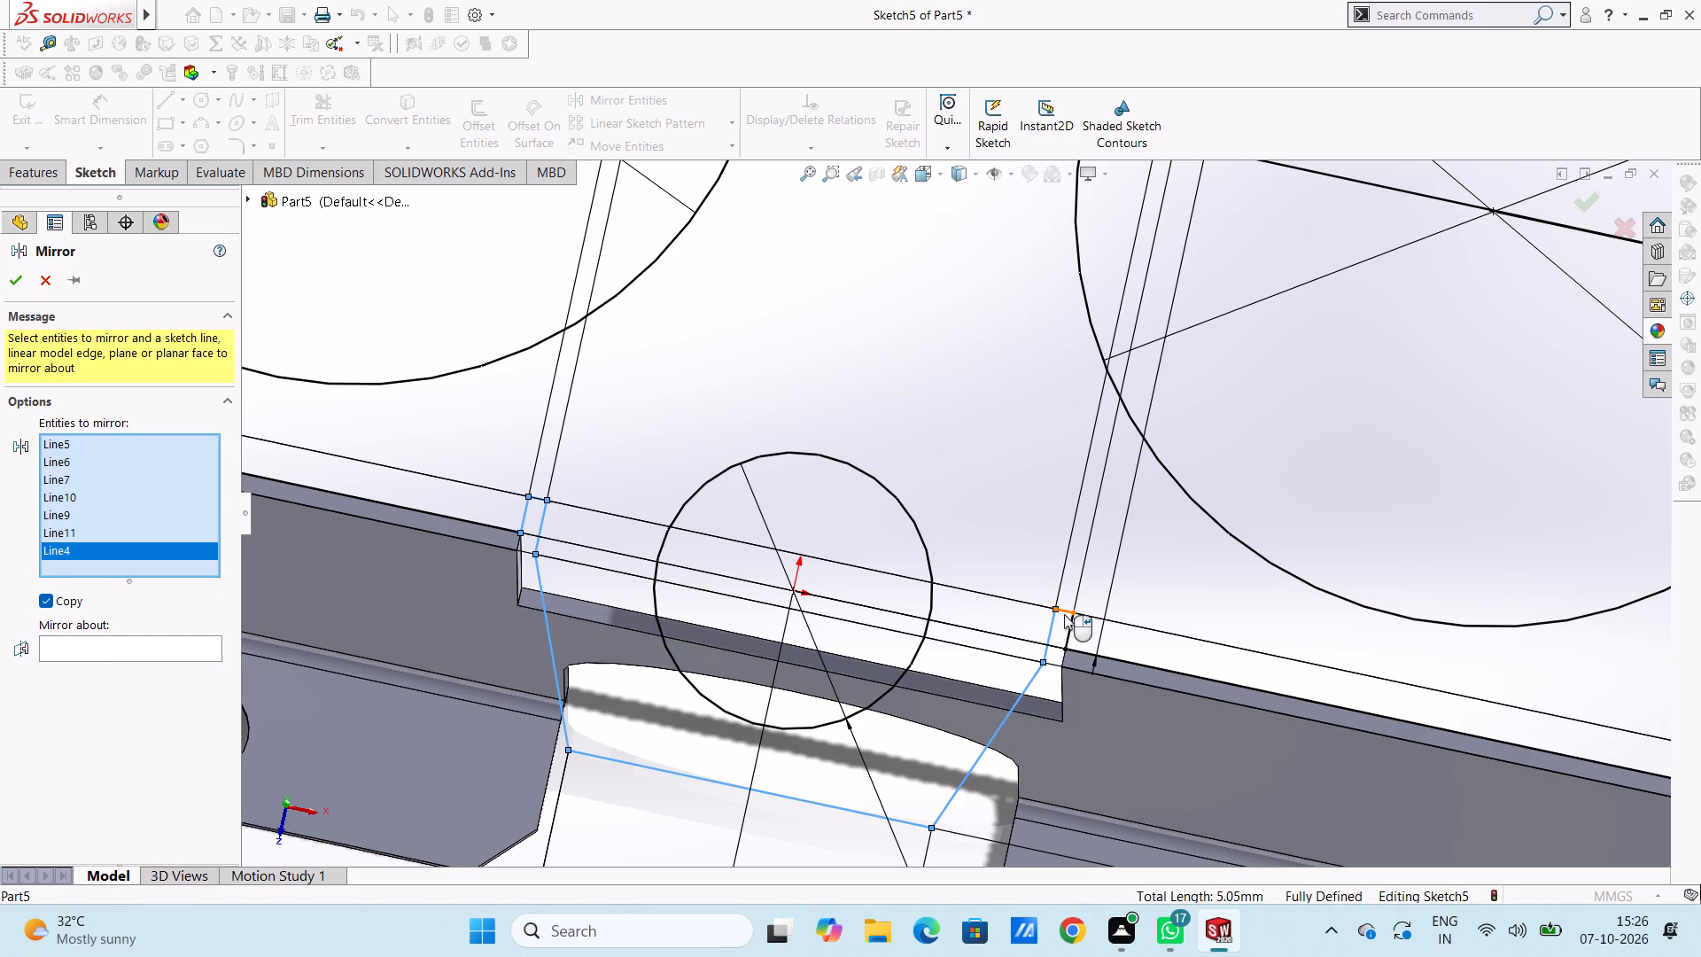
left_click(1068, 625)
scroll(1005, 498, "up", 4)
scroll(930, 471, "up", 4)
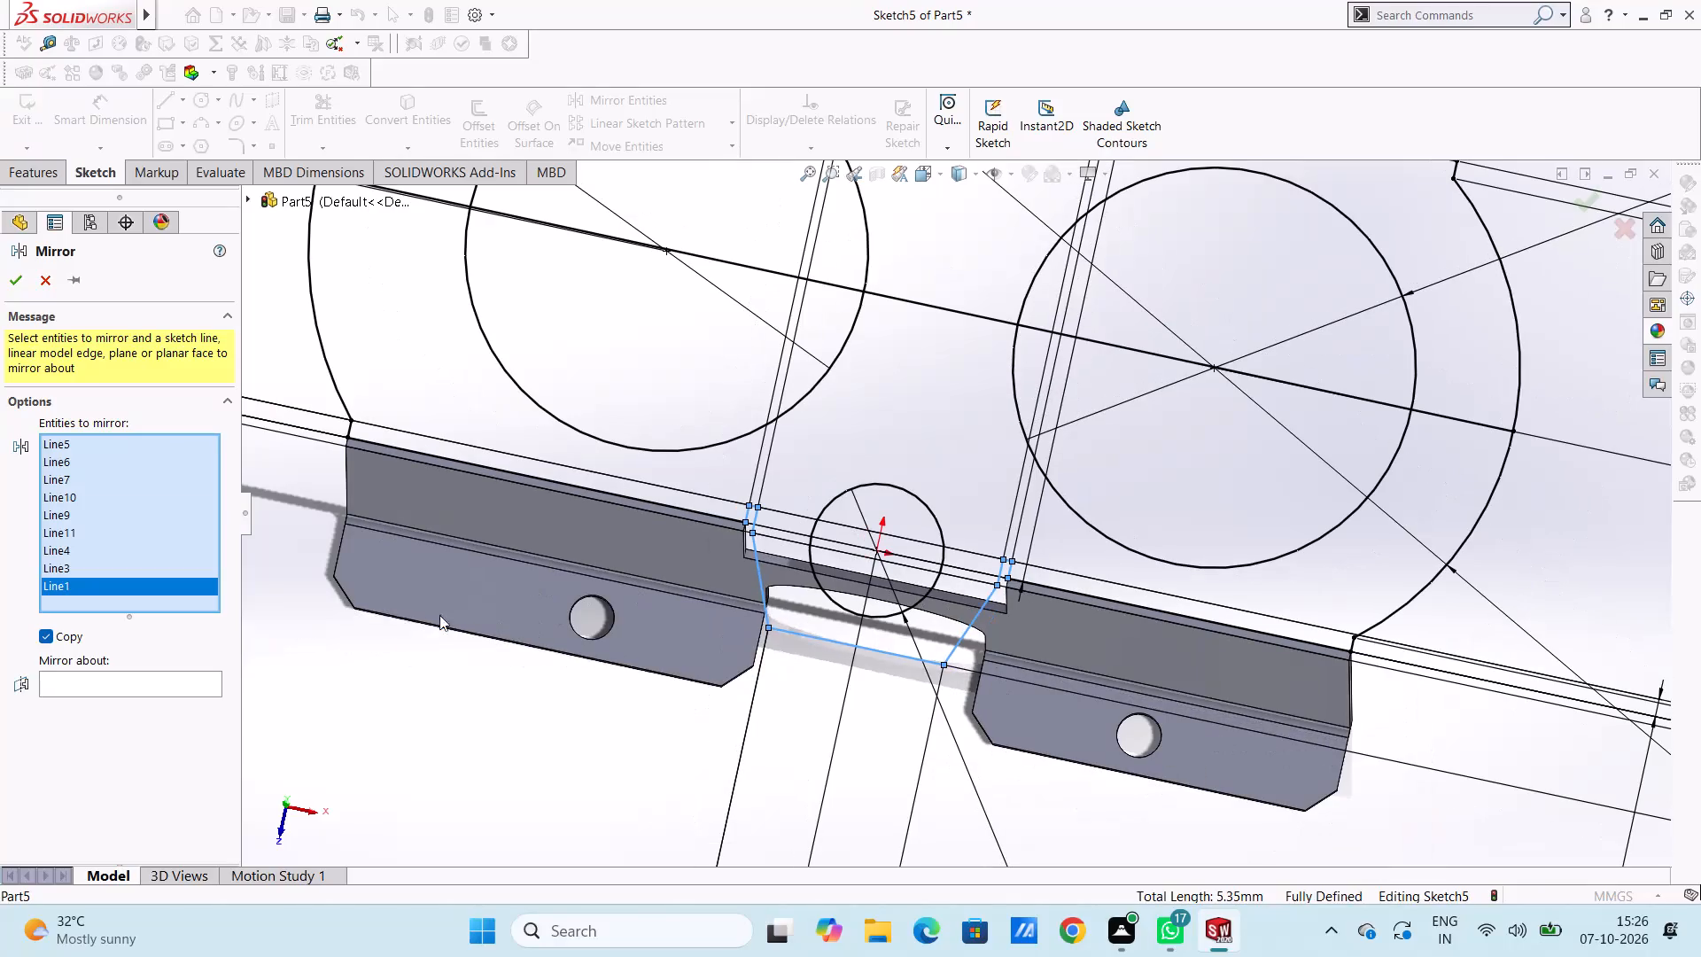
left_click_drag(182, 682, 182, 674)
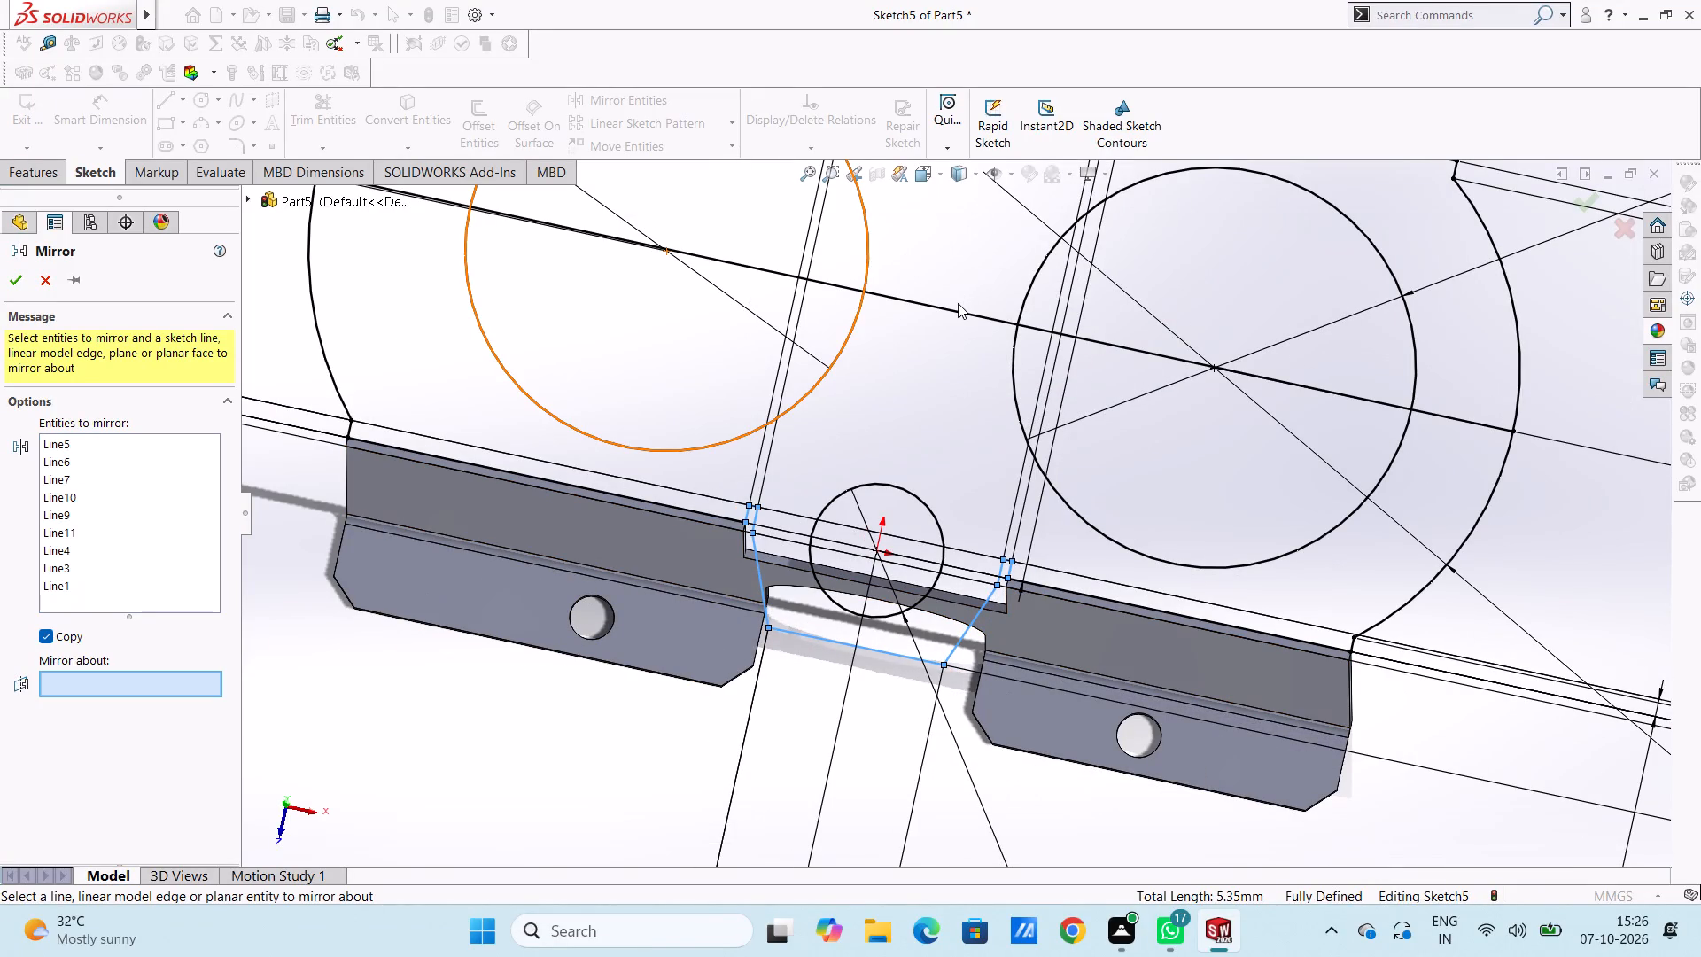
left_click(957, 306)
scroll(954, 314, "up", 9)
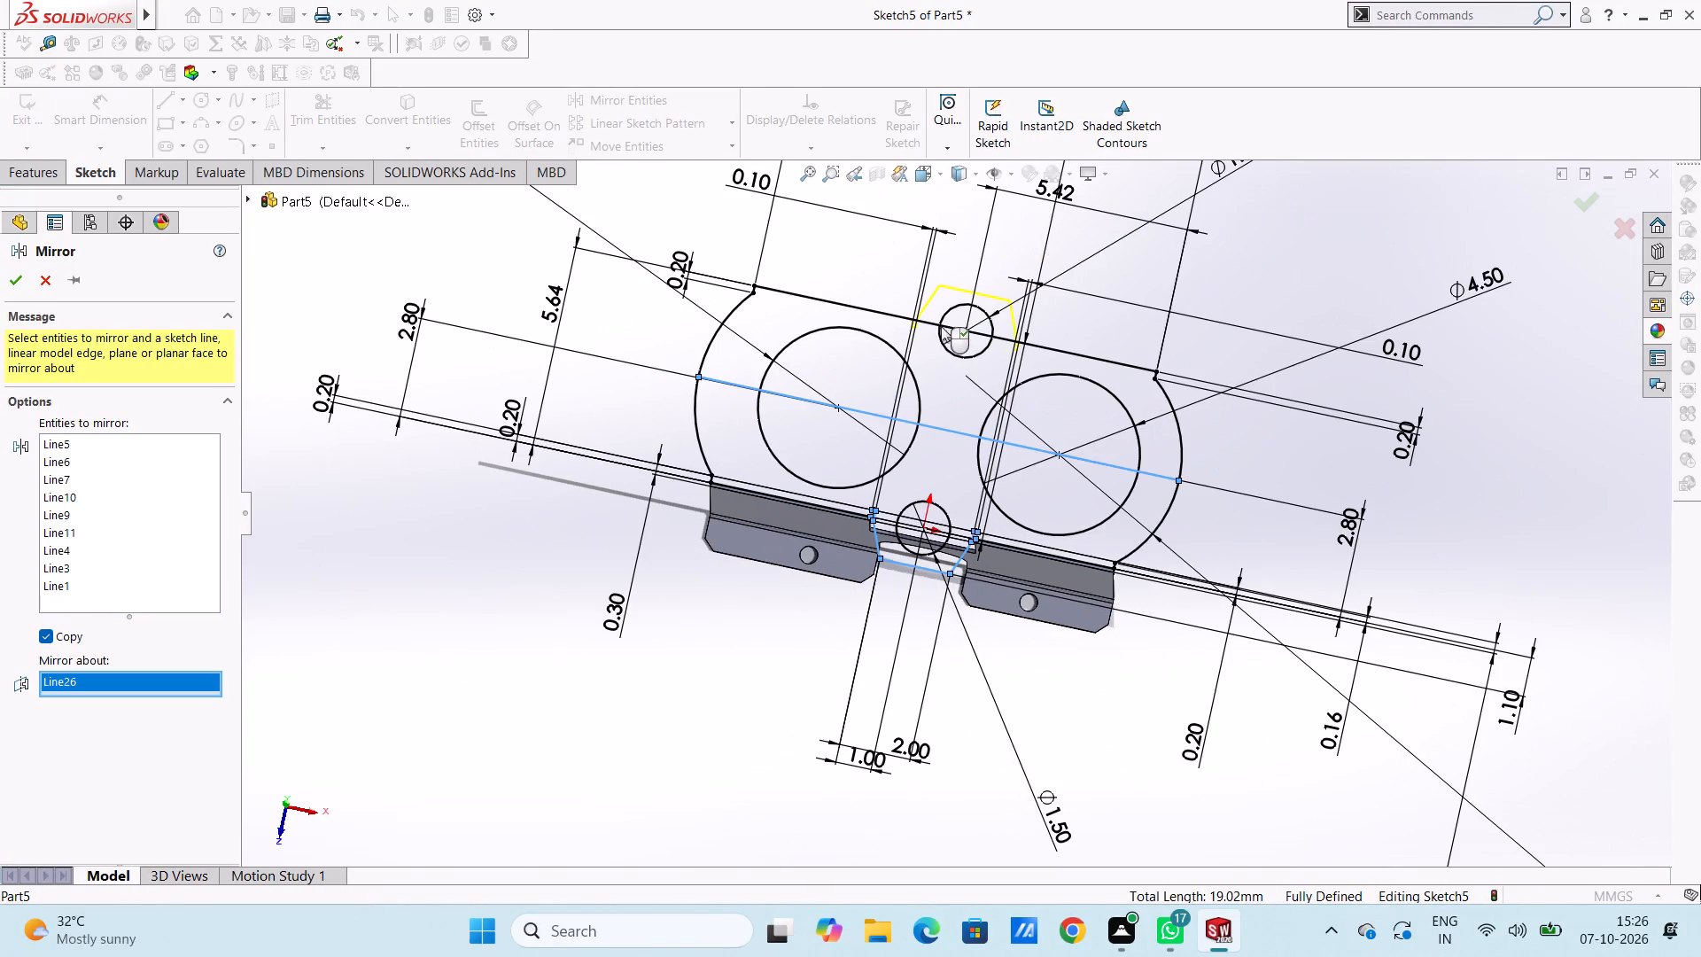
left_click(20, 288)
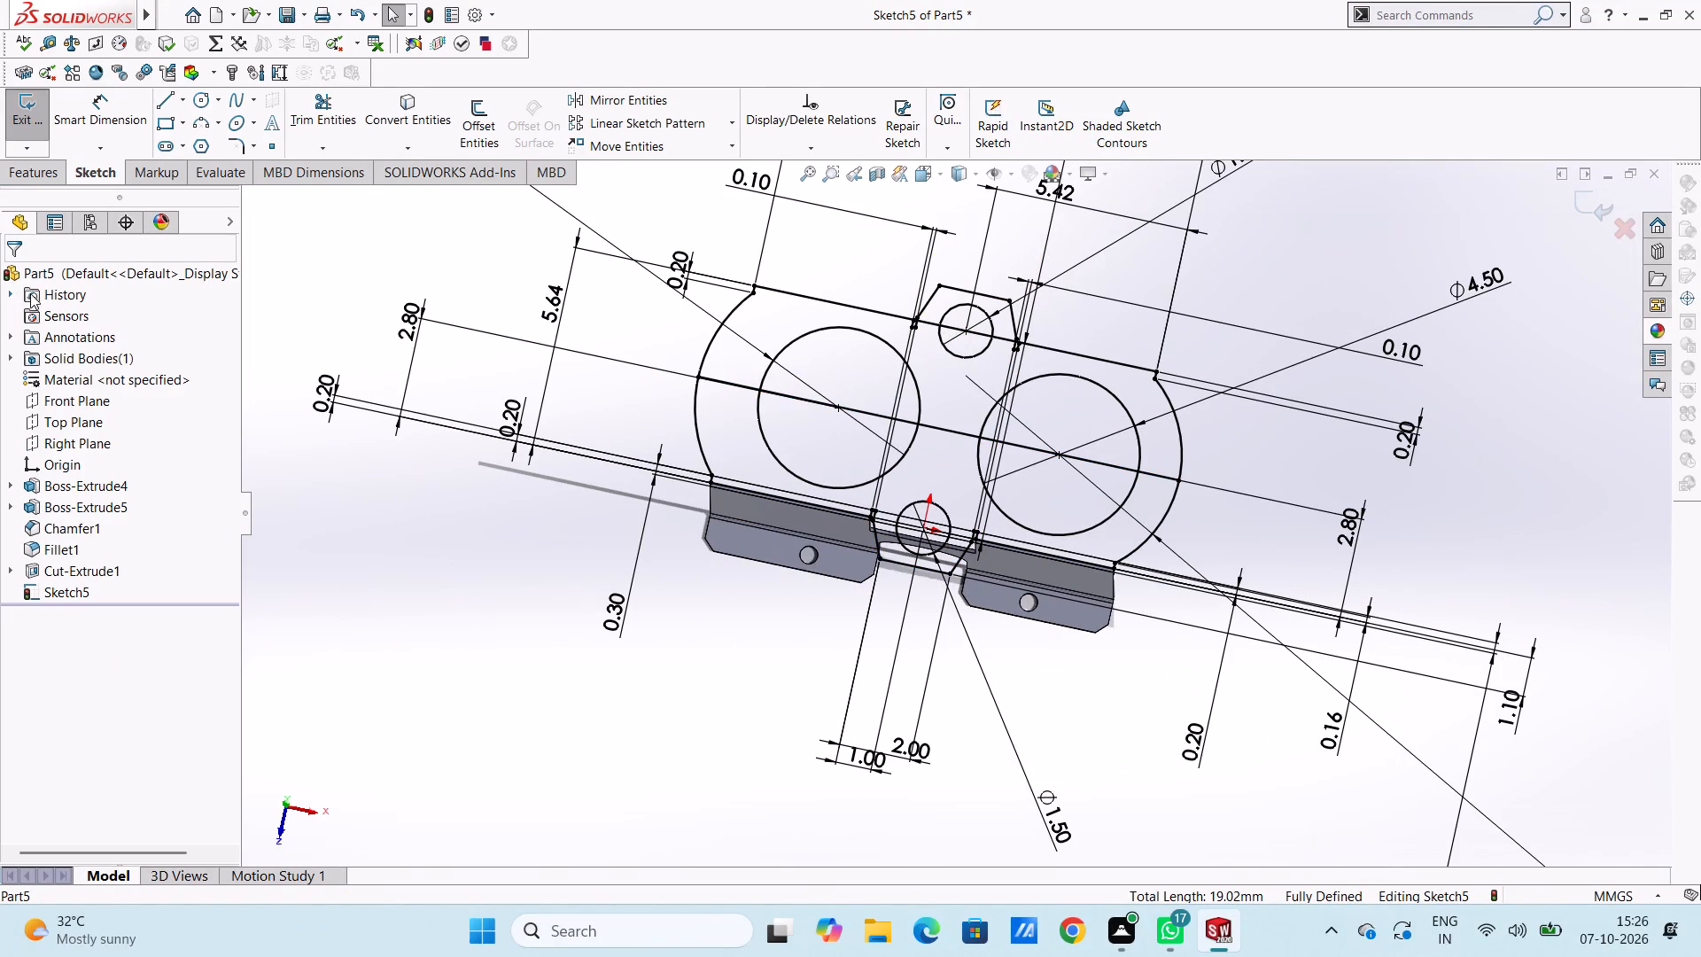
Delete the line across the plate's middle that served as the mirror axis.
left_click(865, 414)
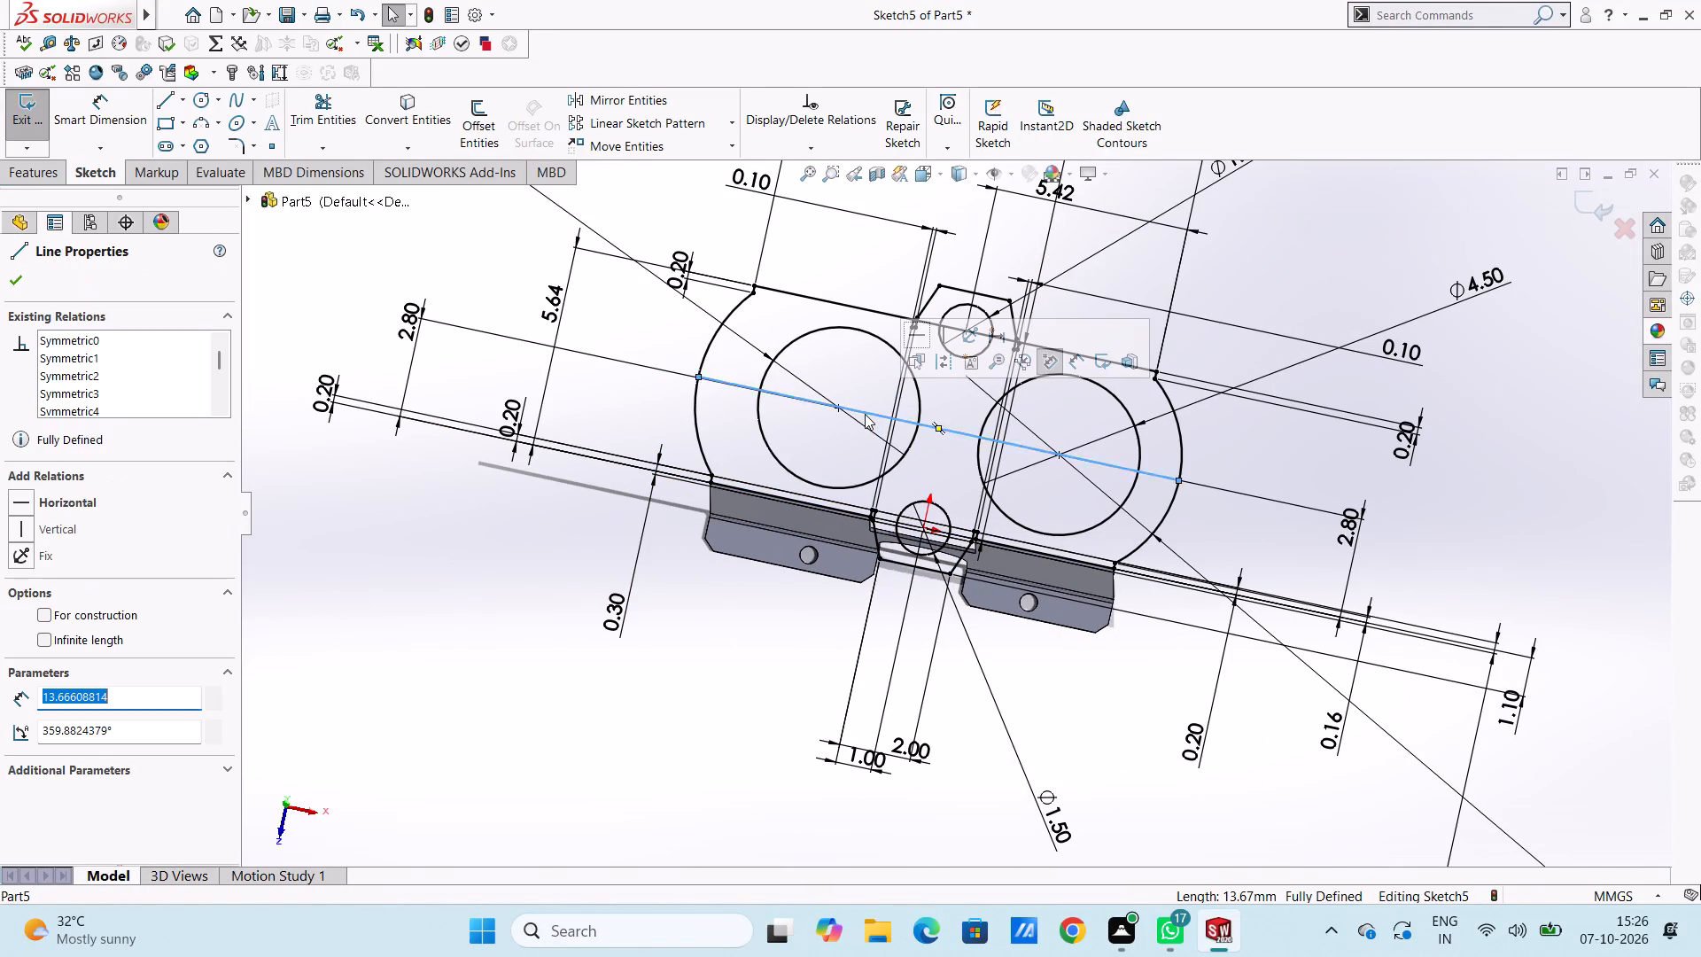
key("Delete")
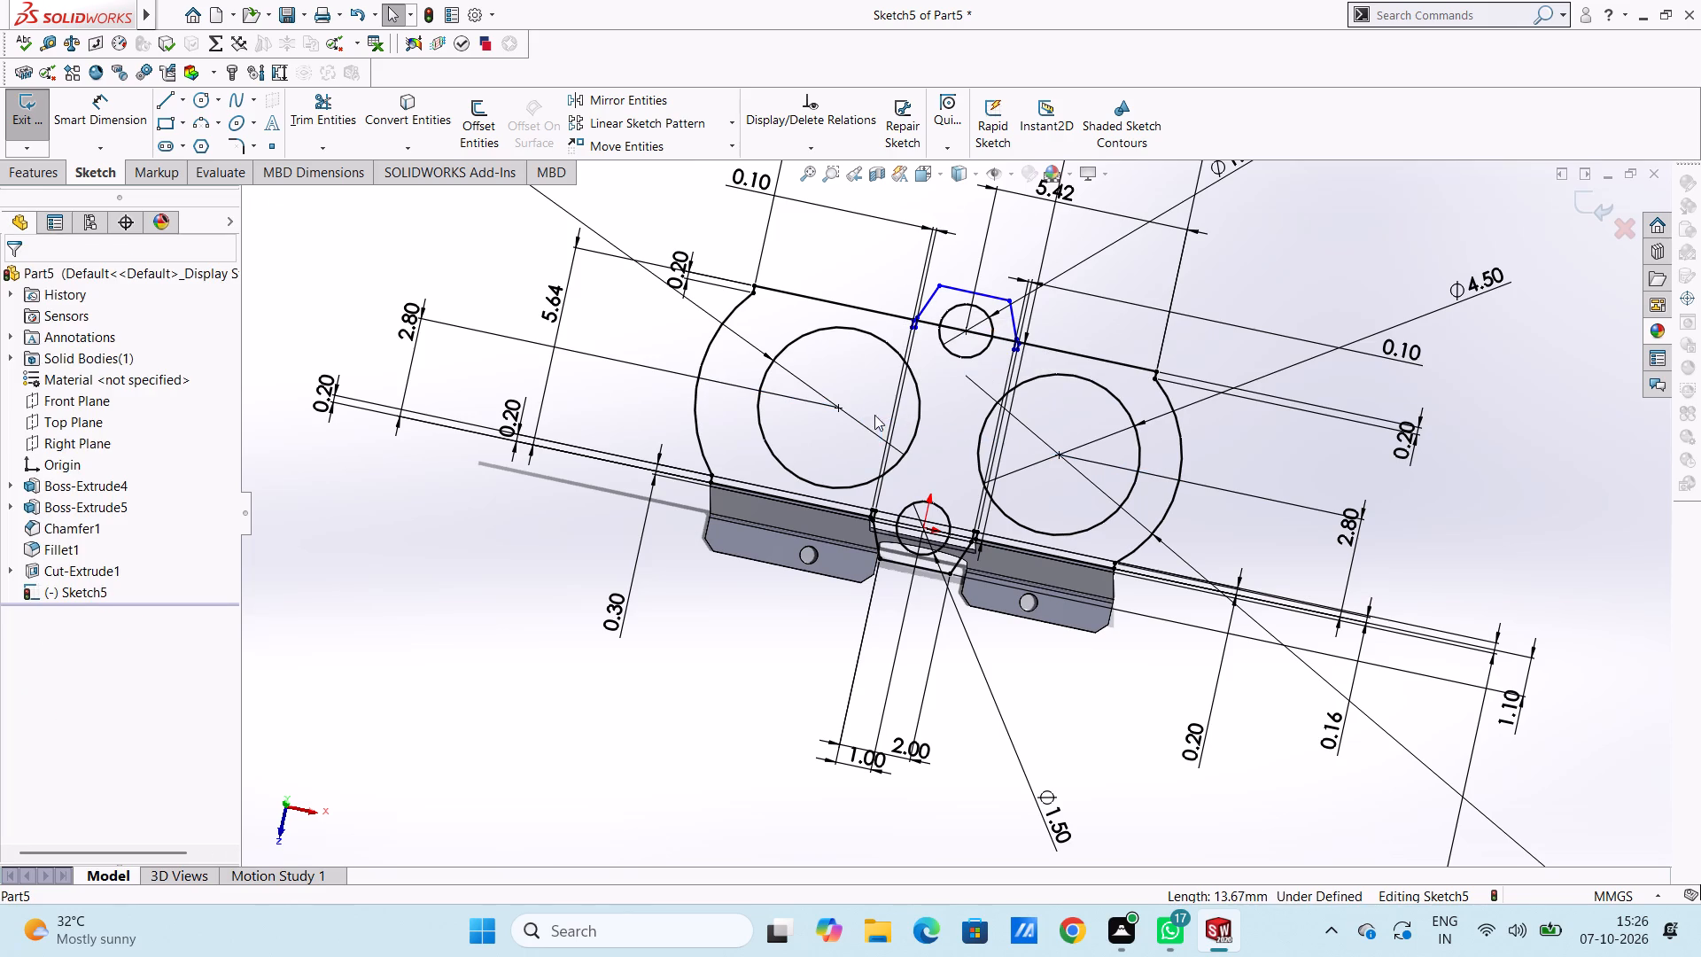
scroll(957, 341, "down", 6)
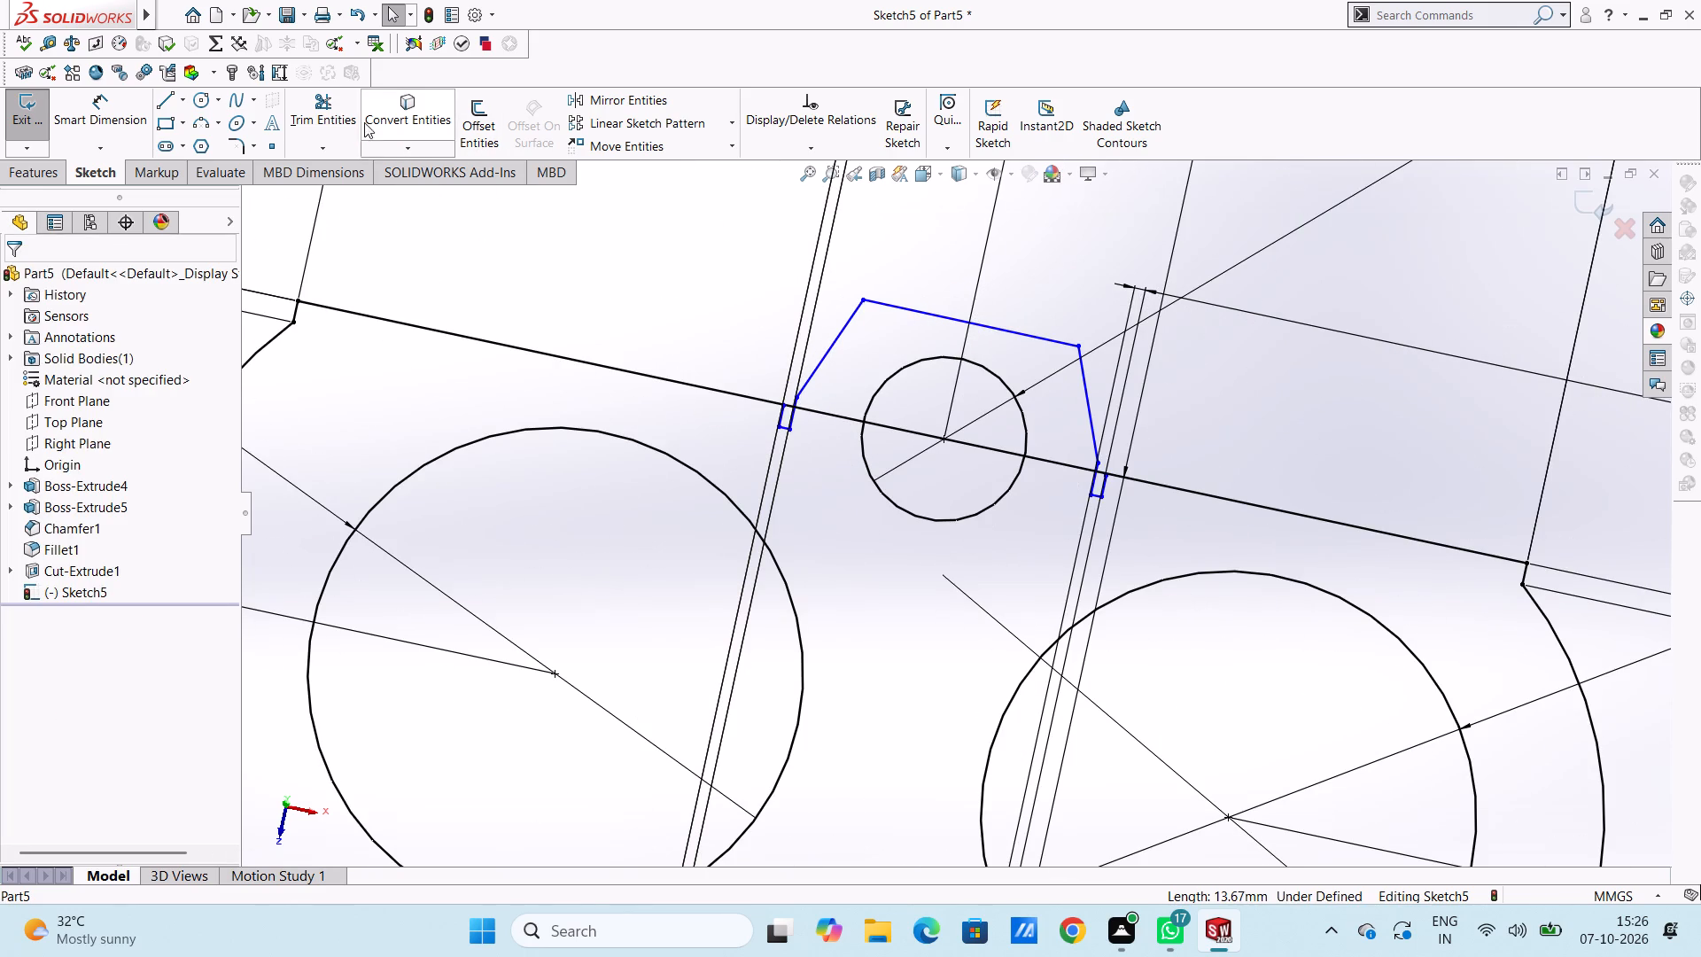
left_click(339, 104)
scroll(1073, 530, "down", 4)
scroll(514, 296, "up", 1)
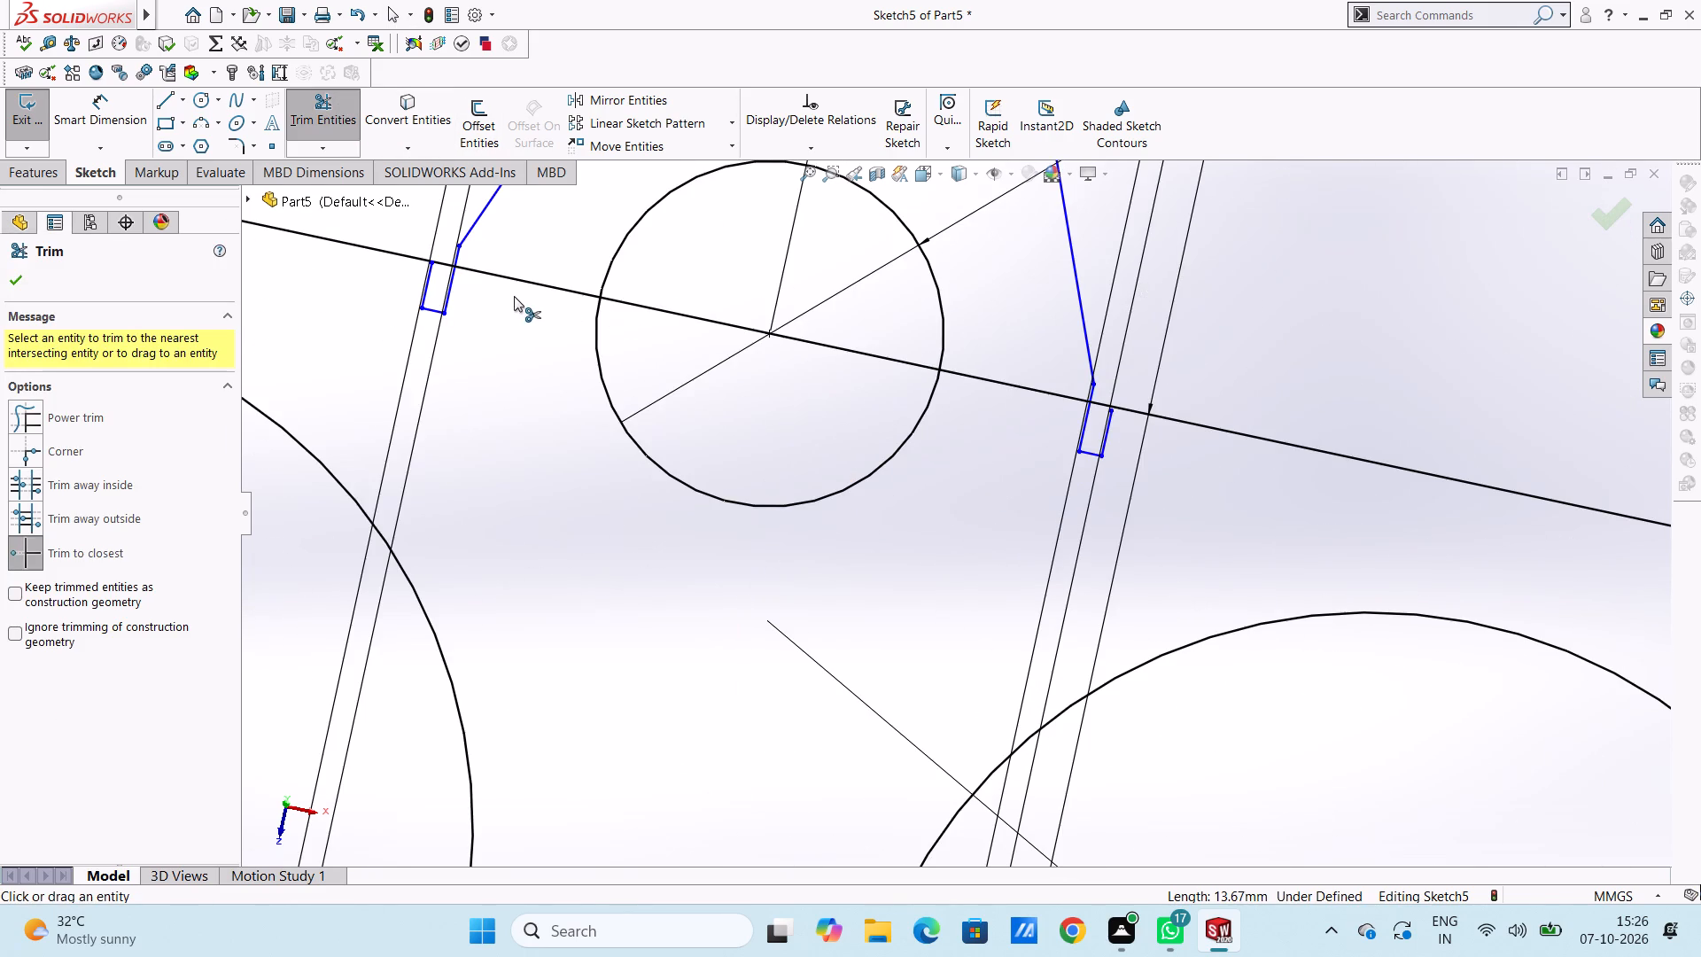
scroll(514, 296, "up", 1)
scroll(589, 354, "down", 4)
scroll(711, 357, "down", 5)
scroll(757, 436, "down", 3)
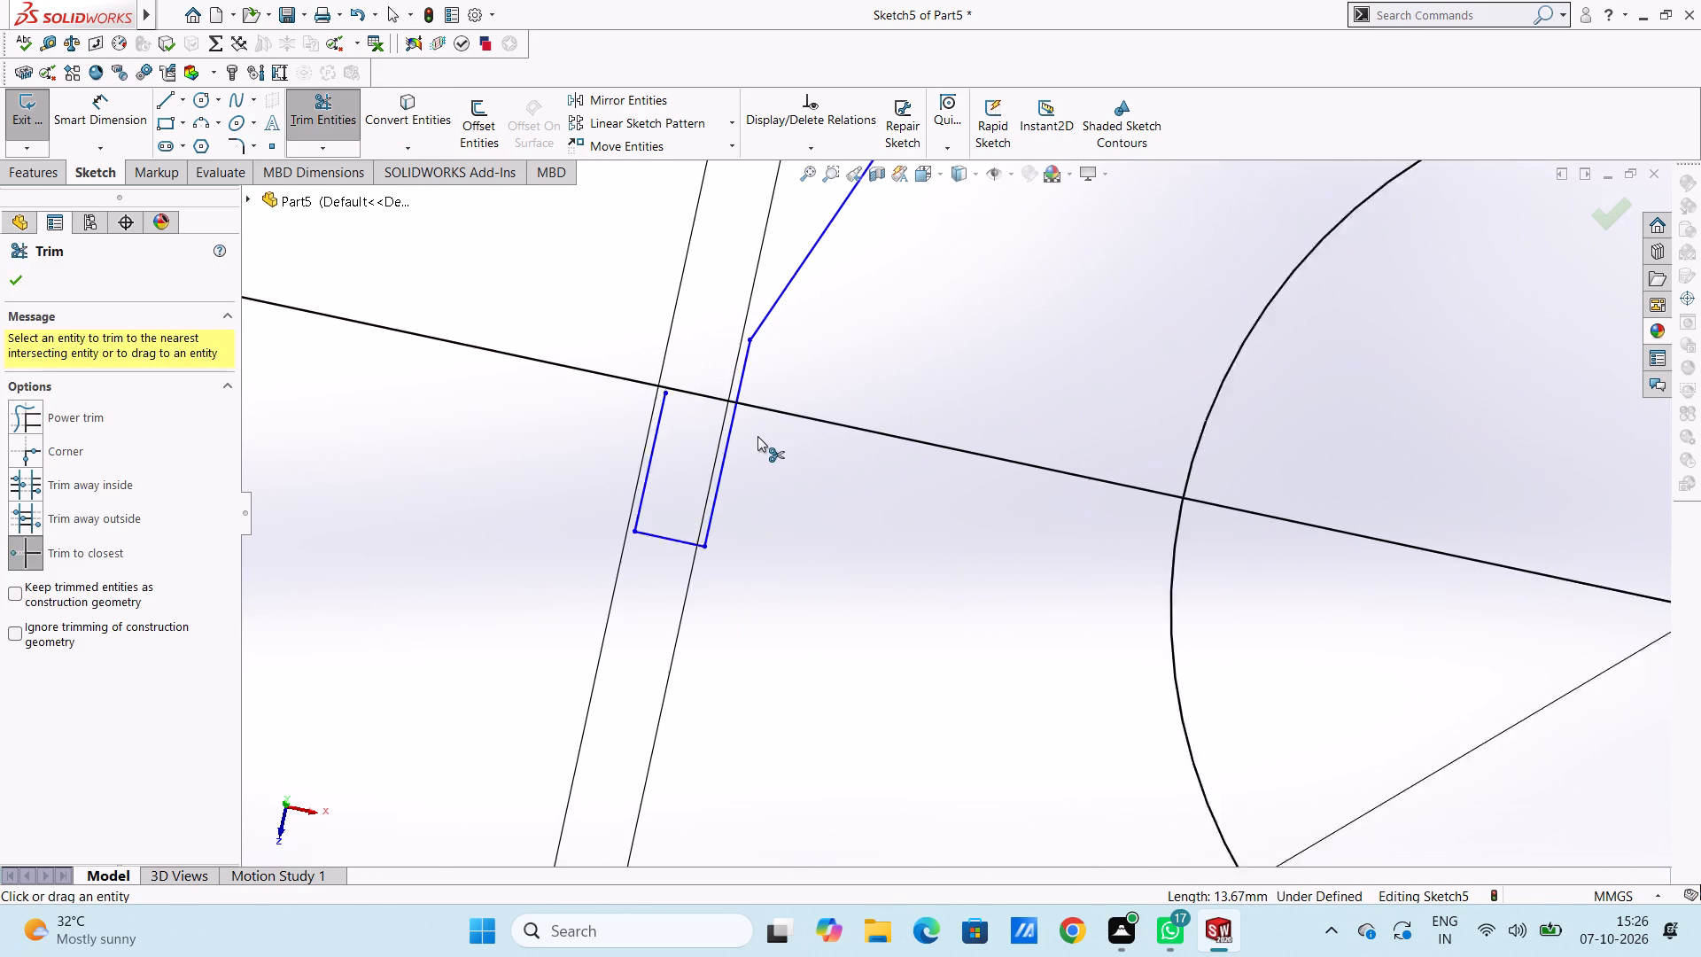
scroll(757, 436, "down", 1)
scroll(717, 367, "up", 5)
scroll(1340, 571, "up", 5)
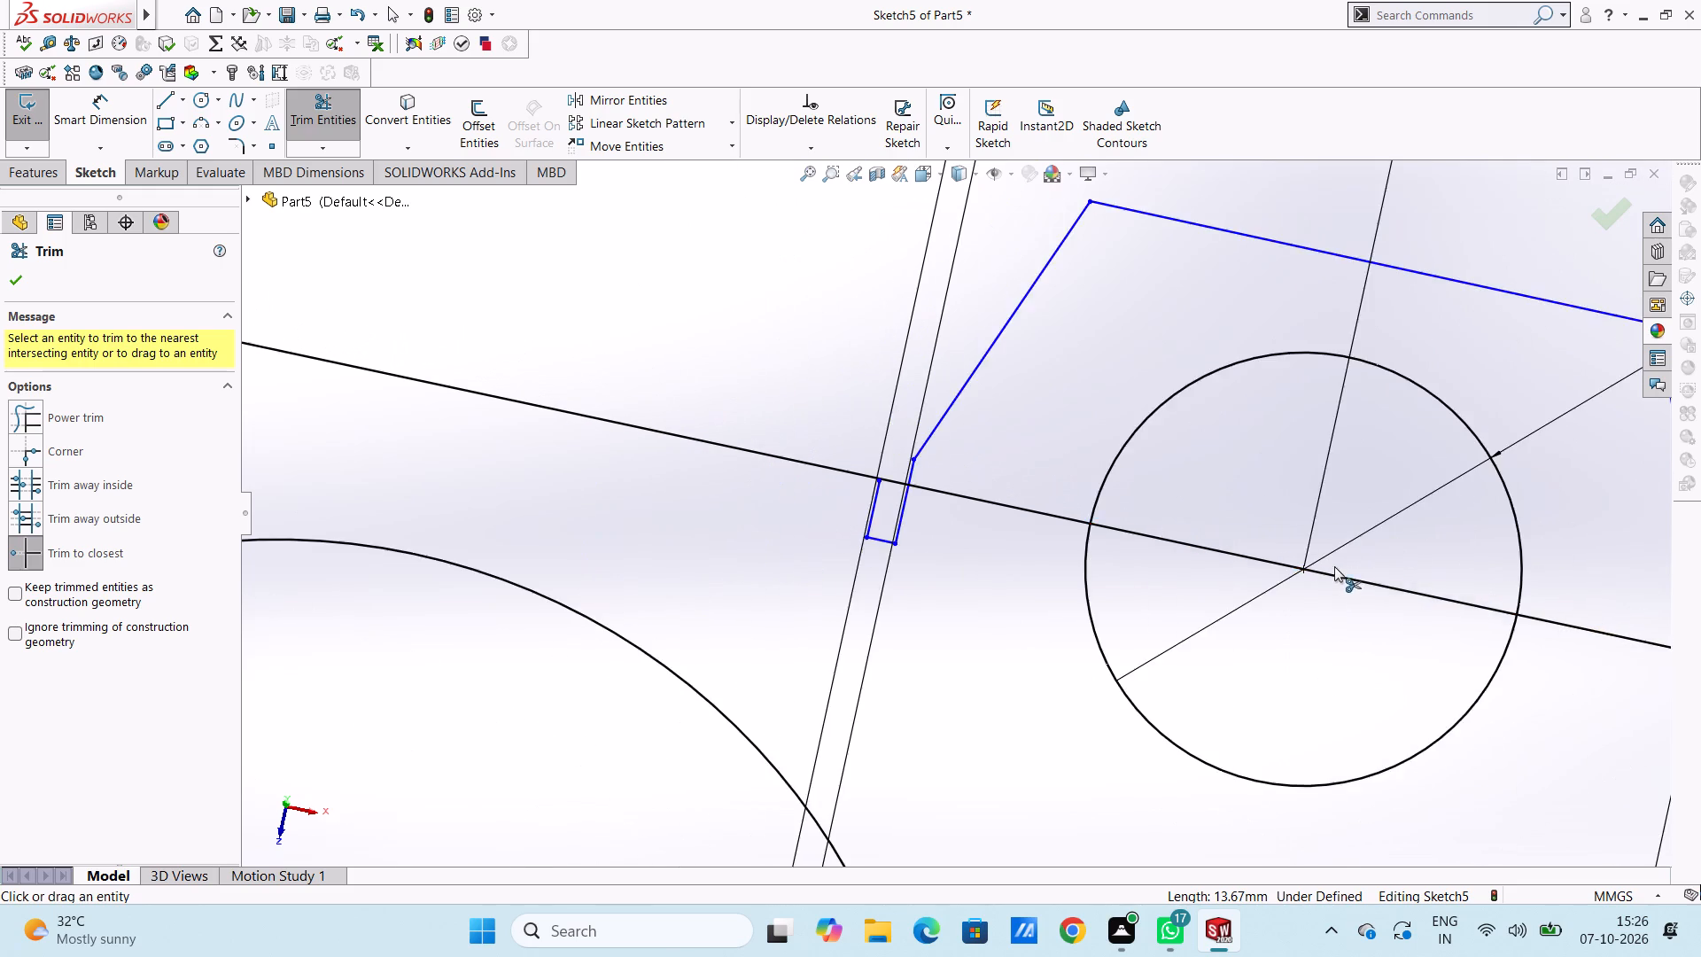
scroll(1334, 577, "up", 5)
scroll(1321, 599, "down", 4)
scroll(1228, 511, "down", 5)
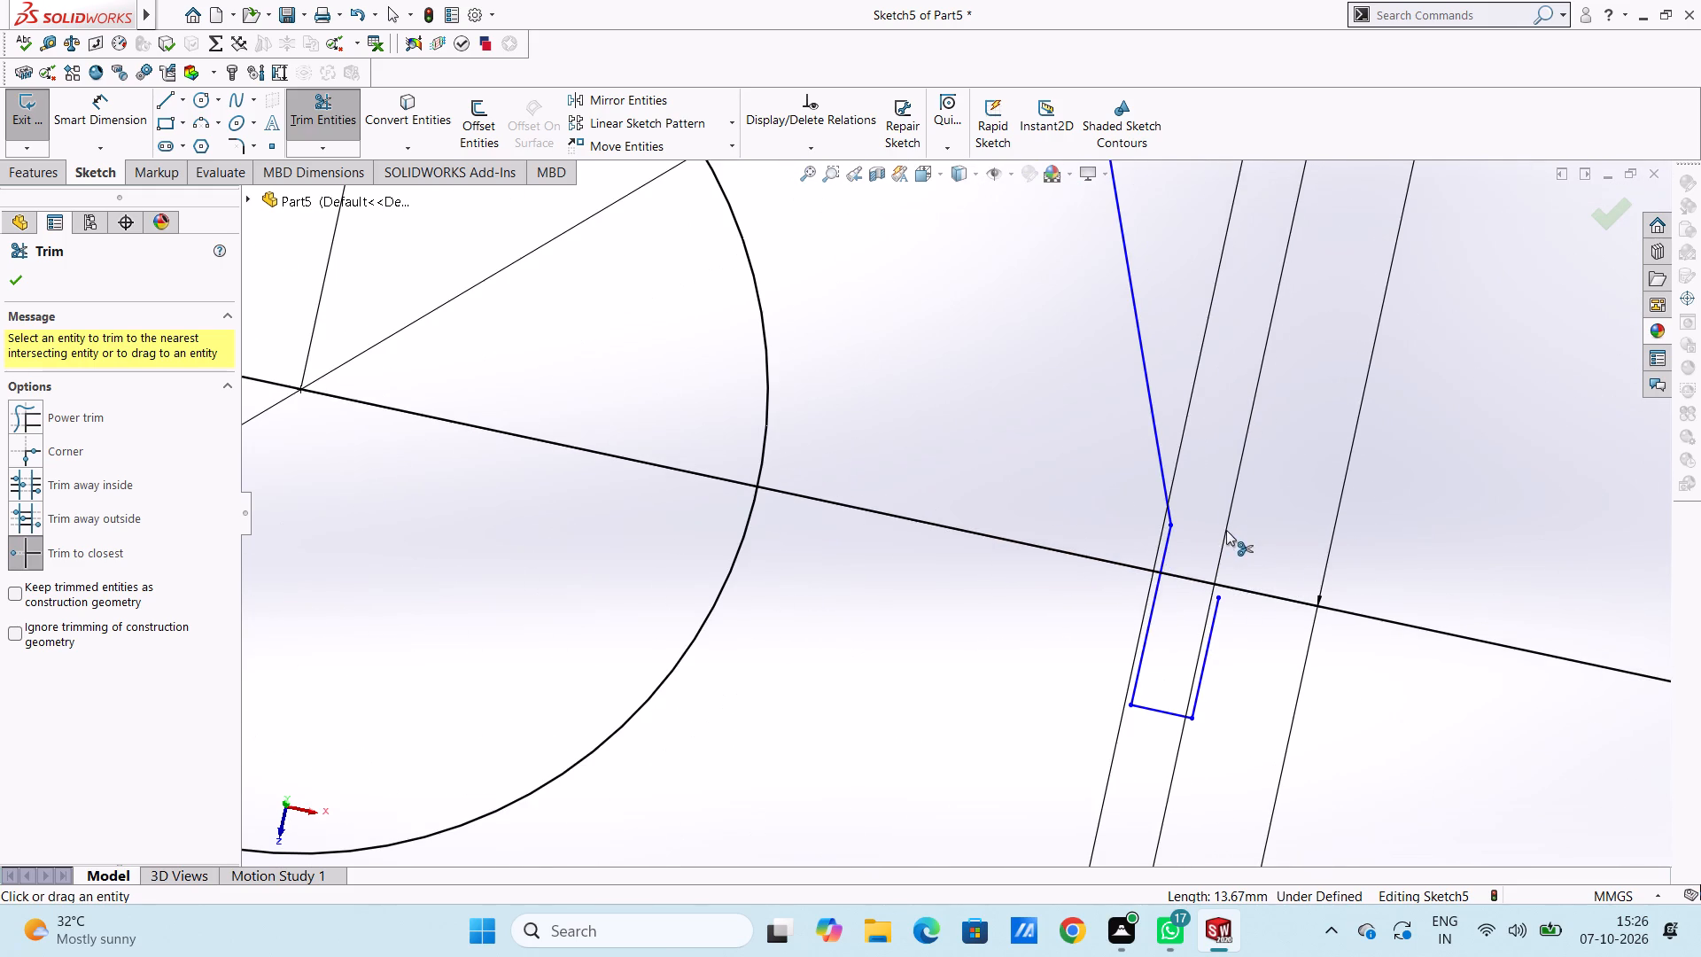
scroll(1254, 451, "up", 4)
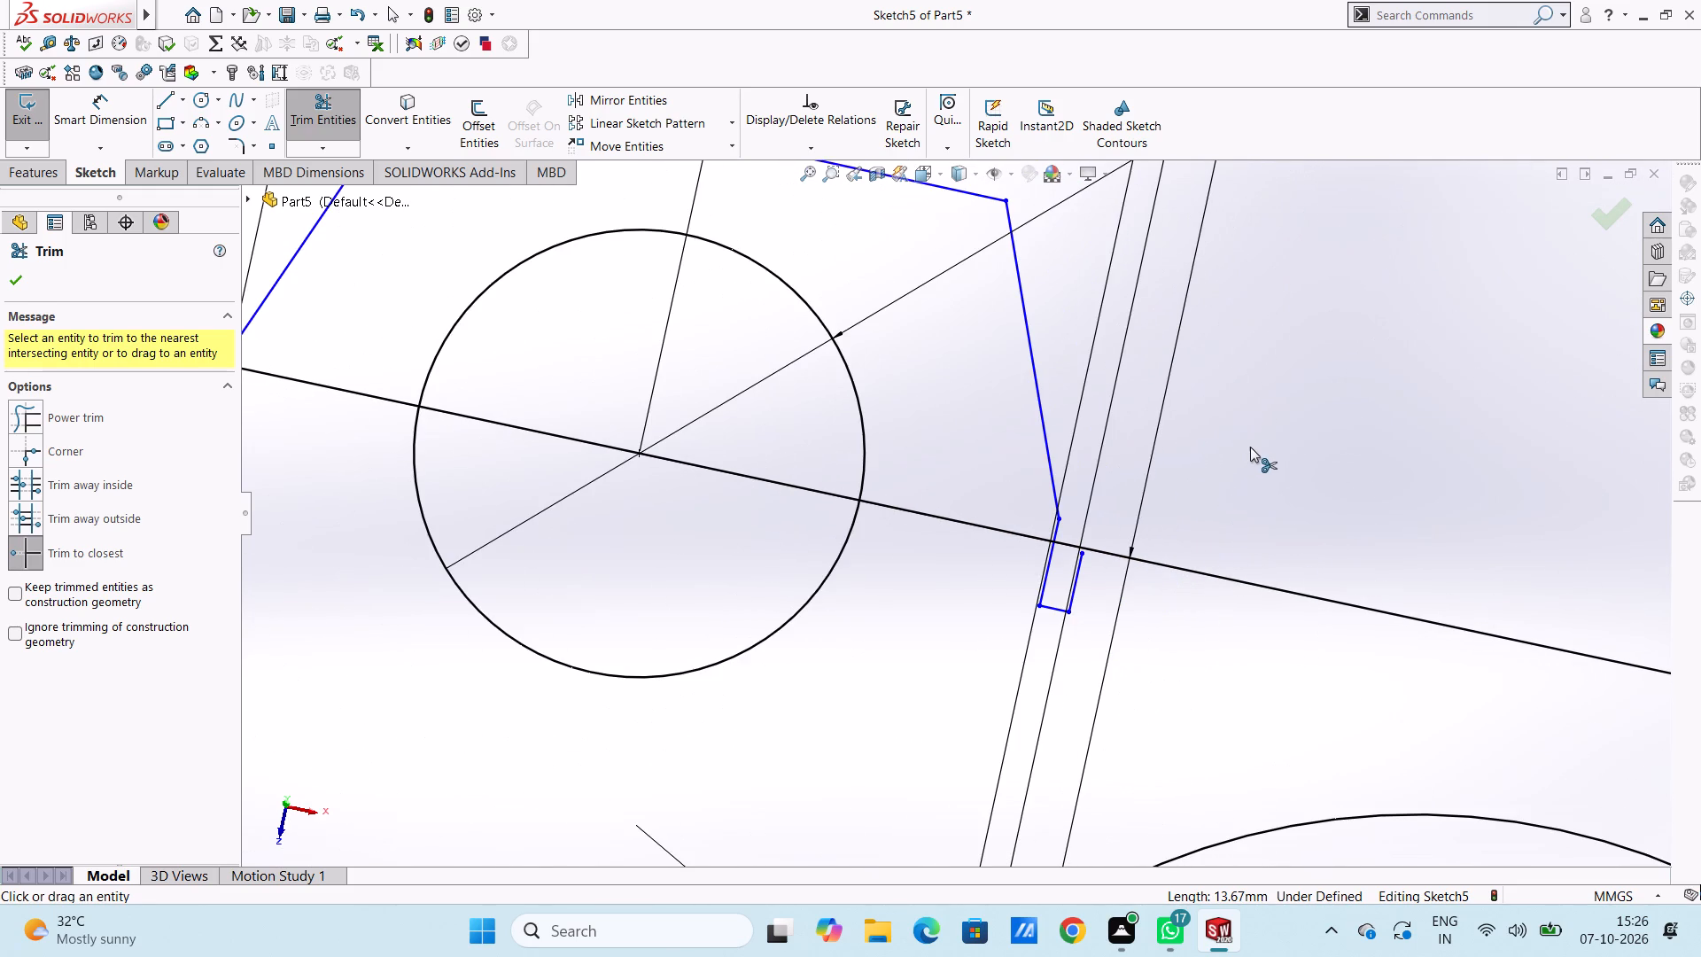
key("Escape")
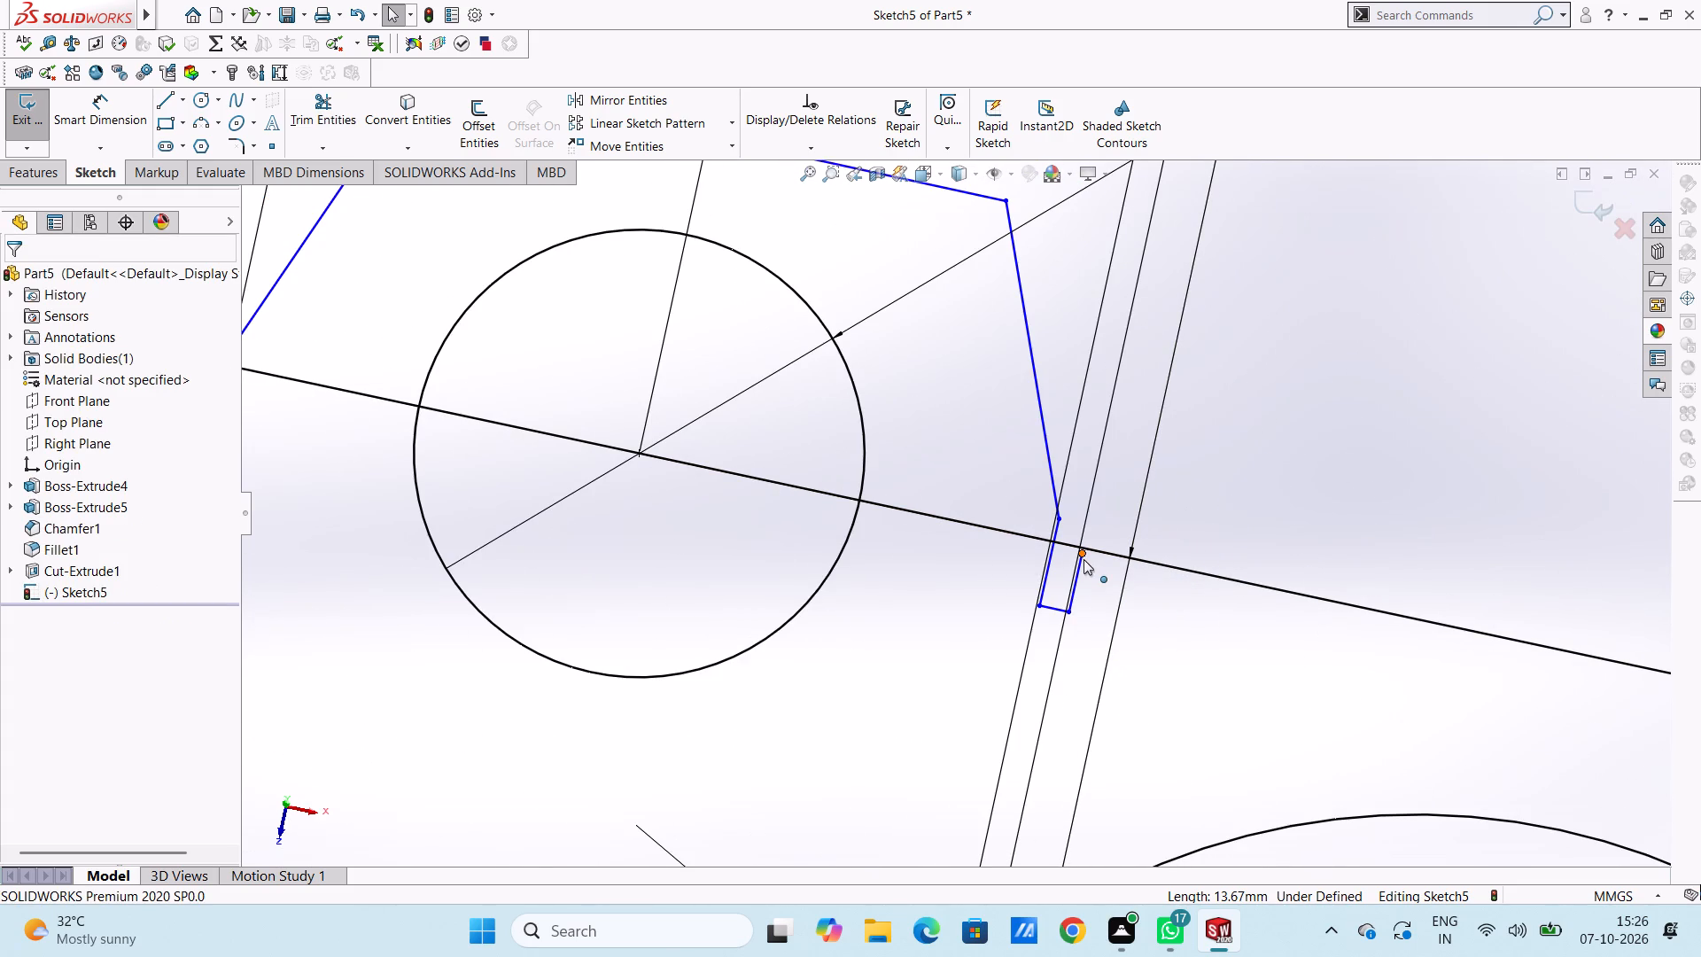
Make the free end of the mirrored profile's right relief slot coincident with the outline's upper edge.
left_click(1084, 559)
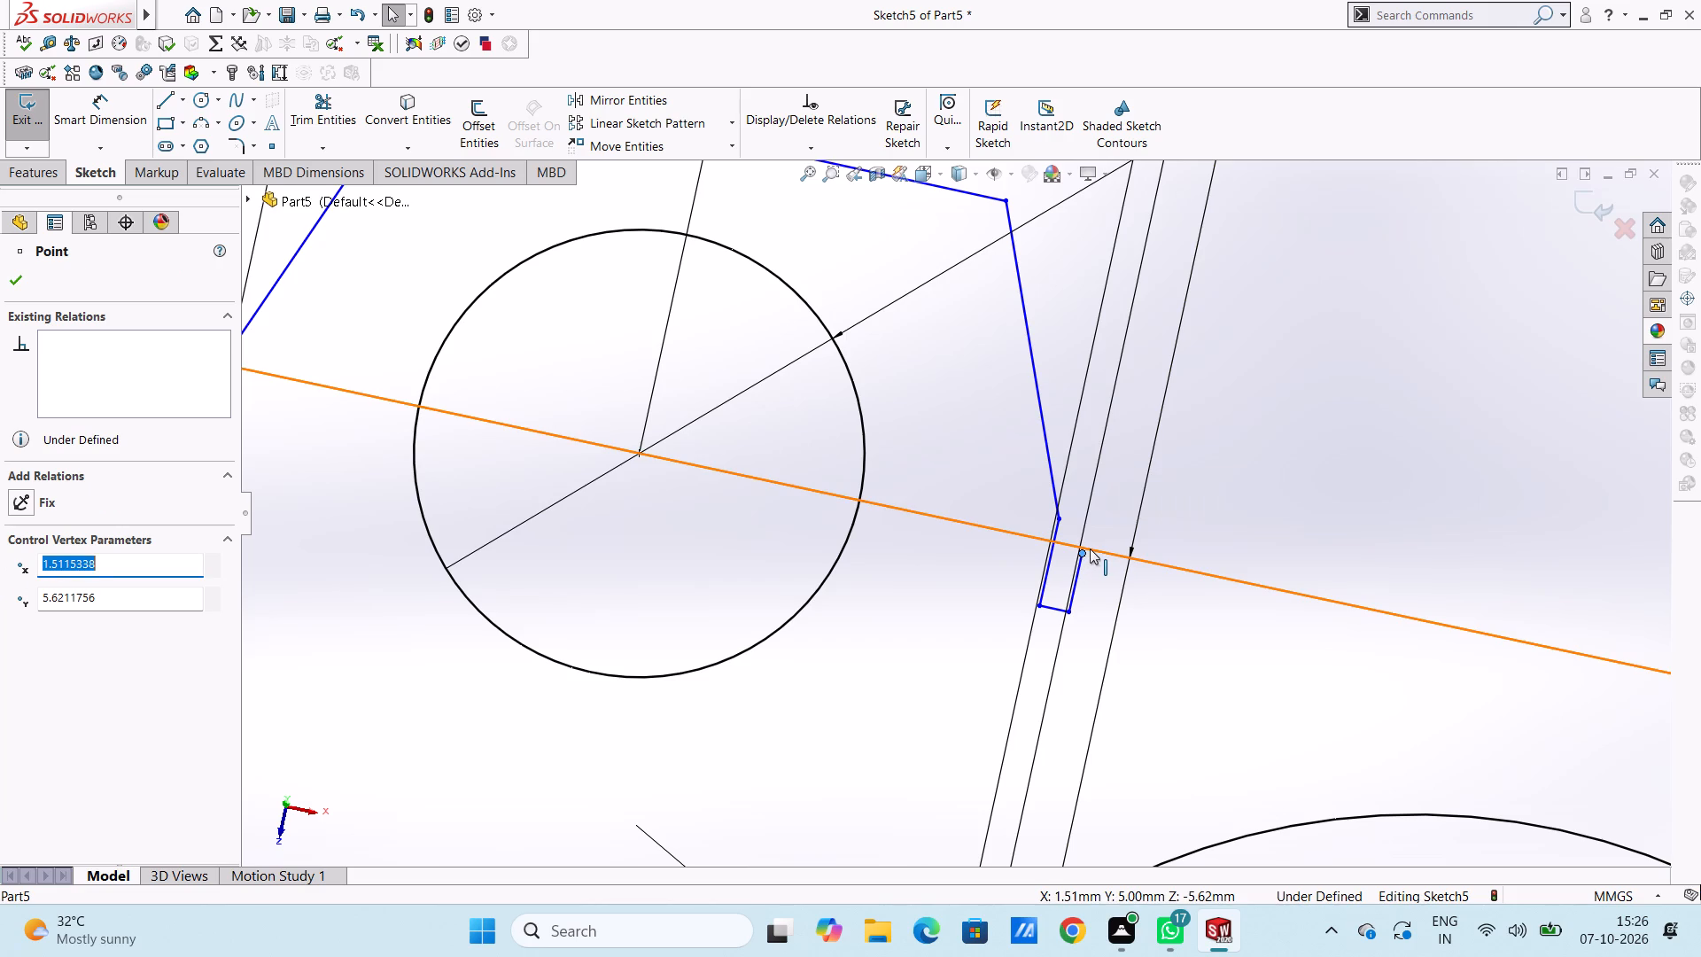
left_click(1090, 548, "ctrl")
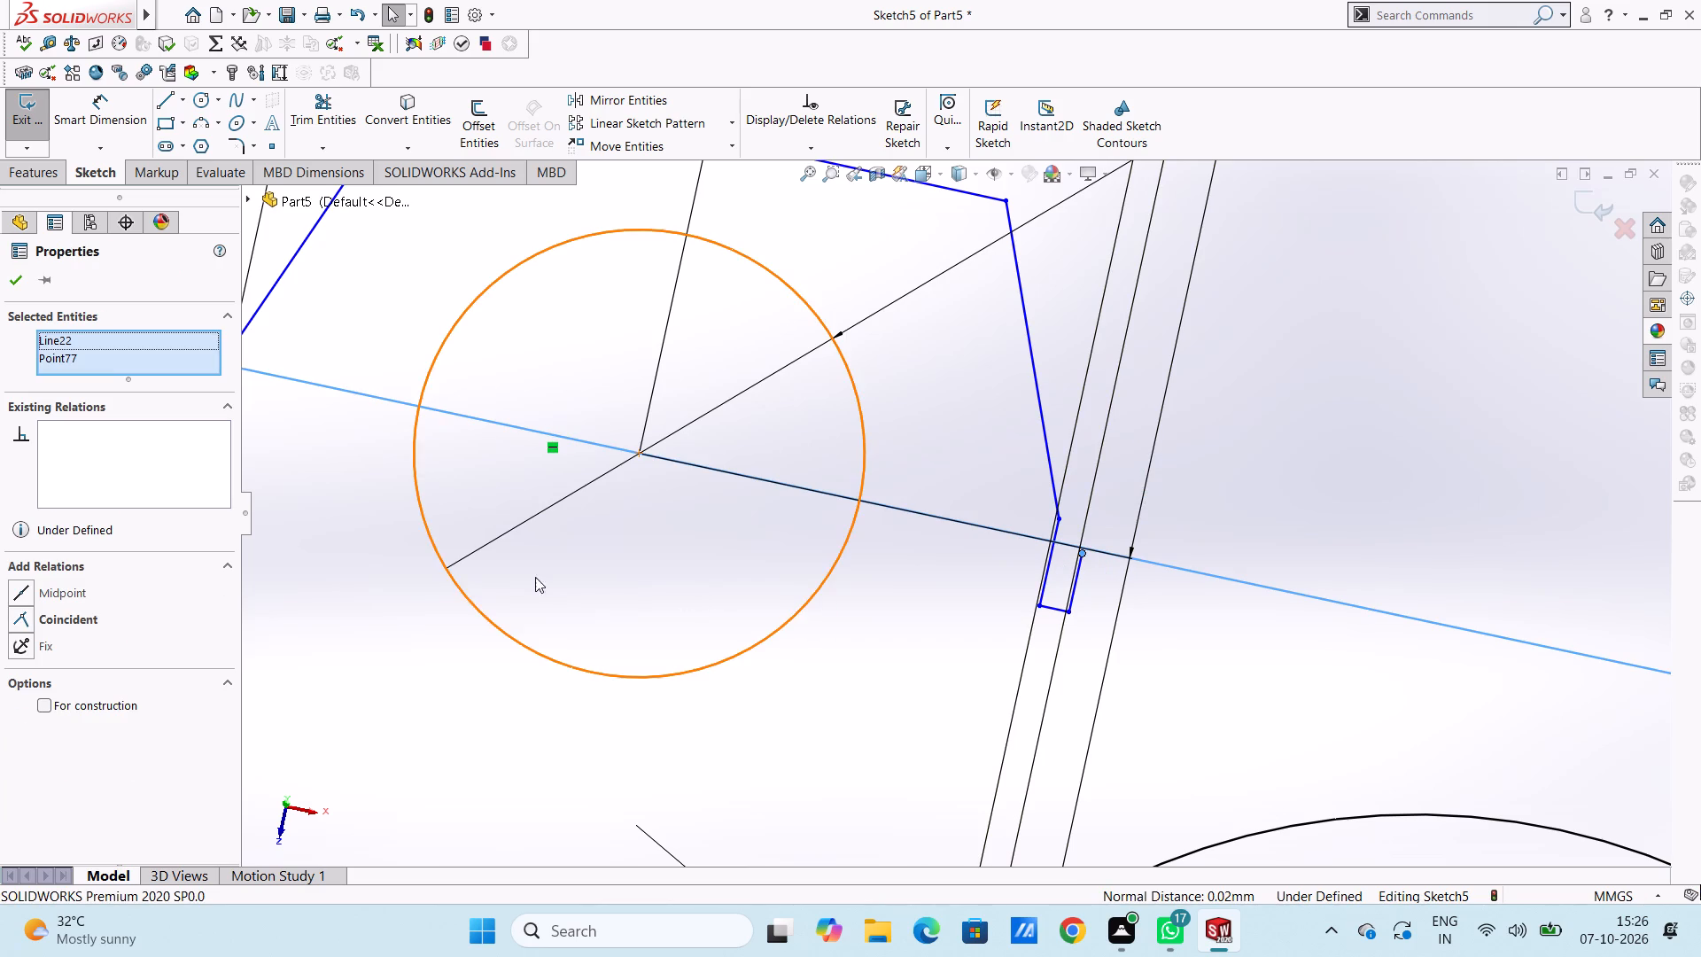
left_click(24, 618)
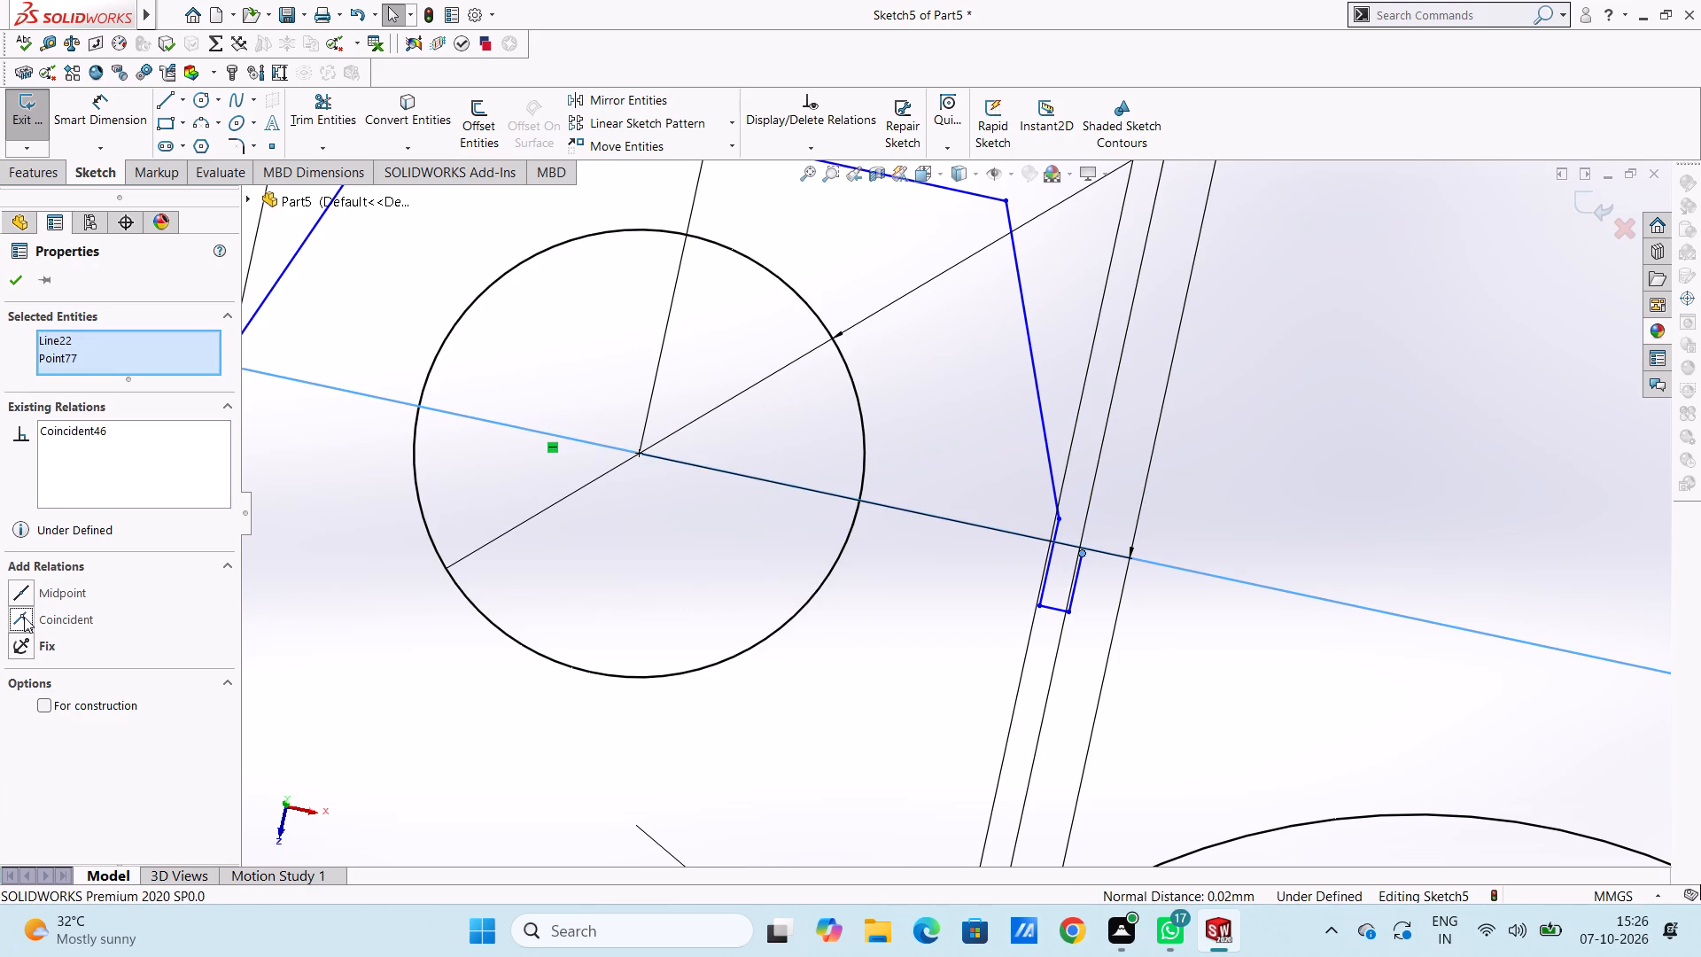
left_click(376, 620)
Examine where the mirrored profile's left and right relief slots meet the outline's upper edge.
scroll(383, 596, "up", 4)
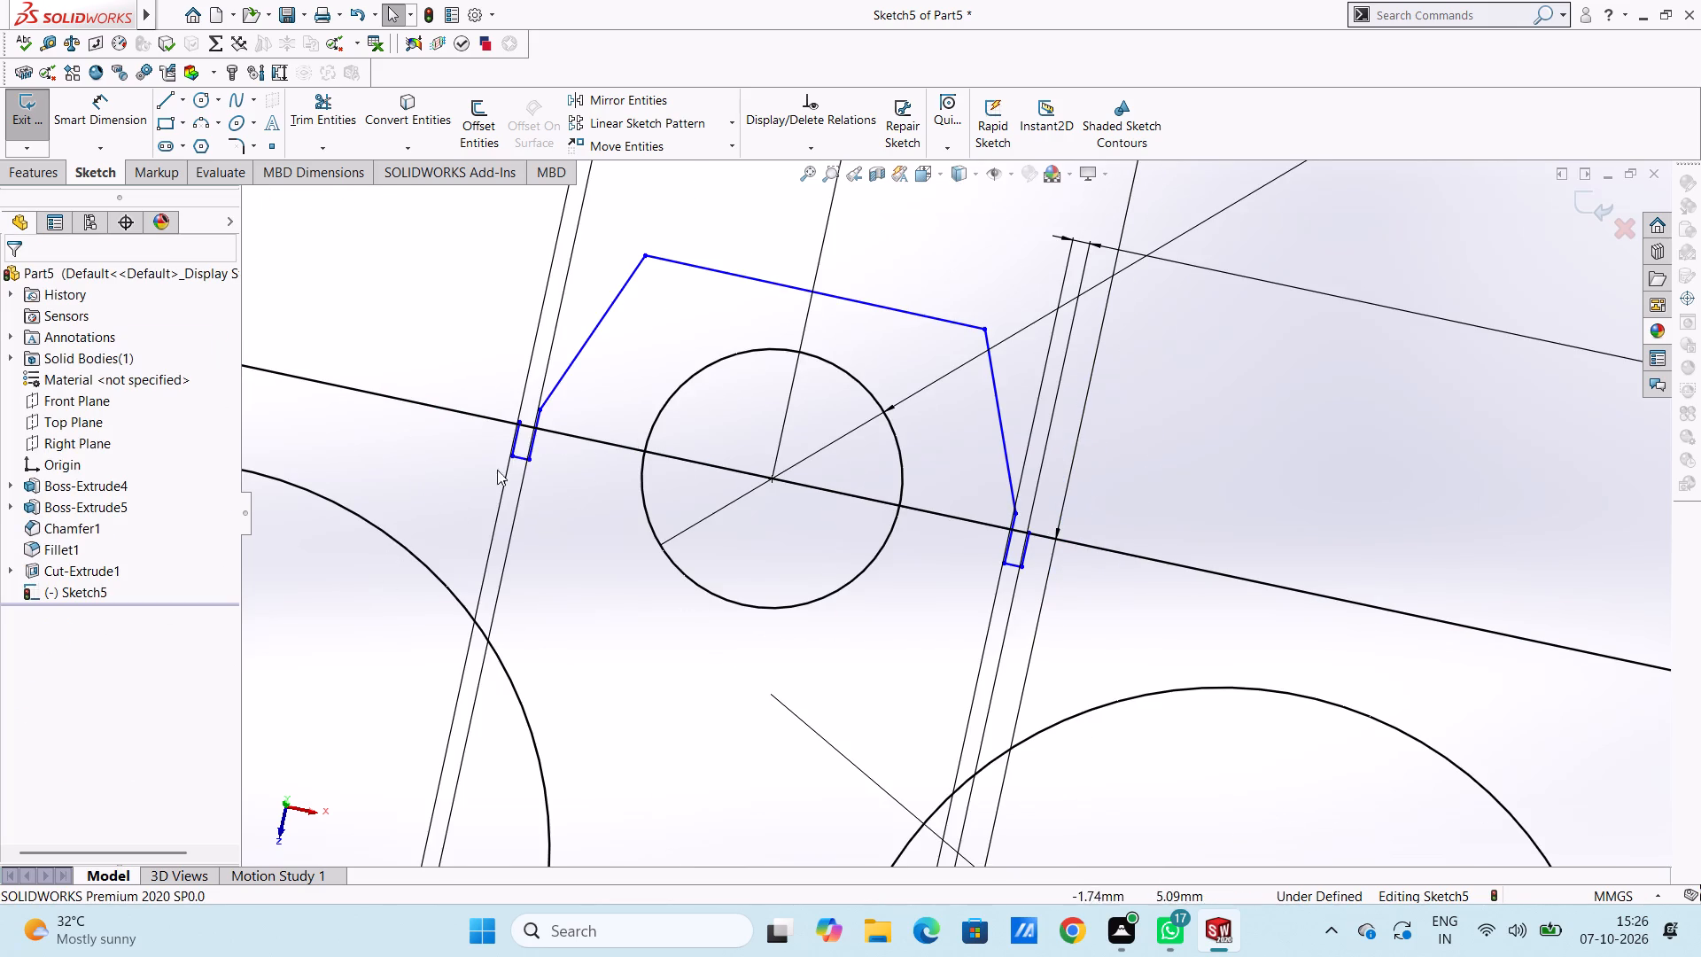
scroll(527, 424, "down", 5)
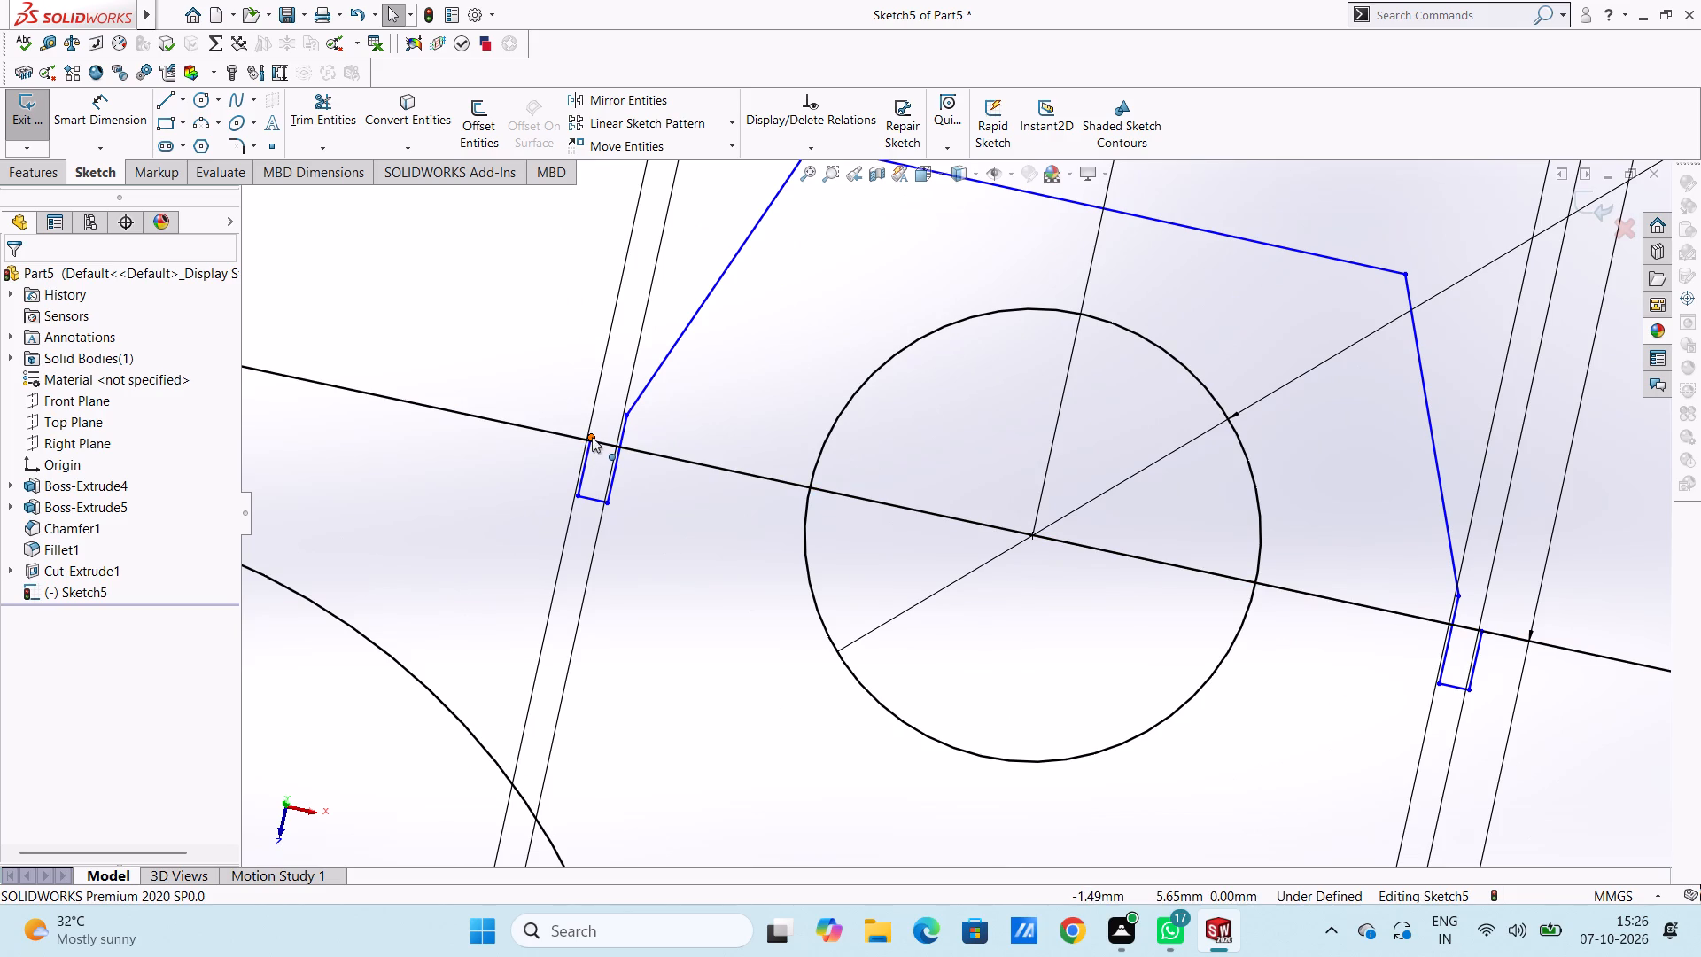
scroll(601, 463, "down", 4)
scroll(894, 513, "up", 4)
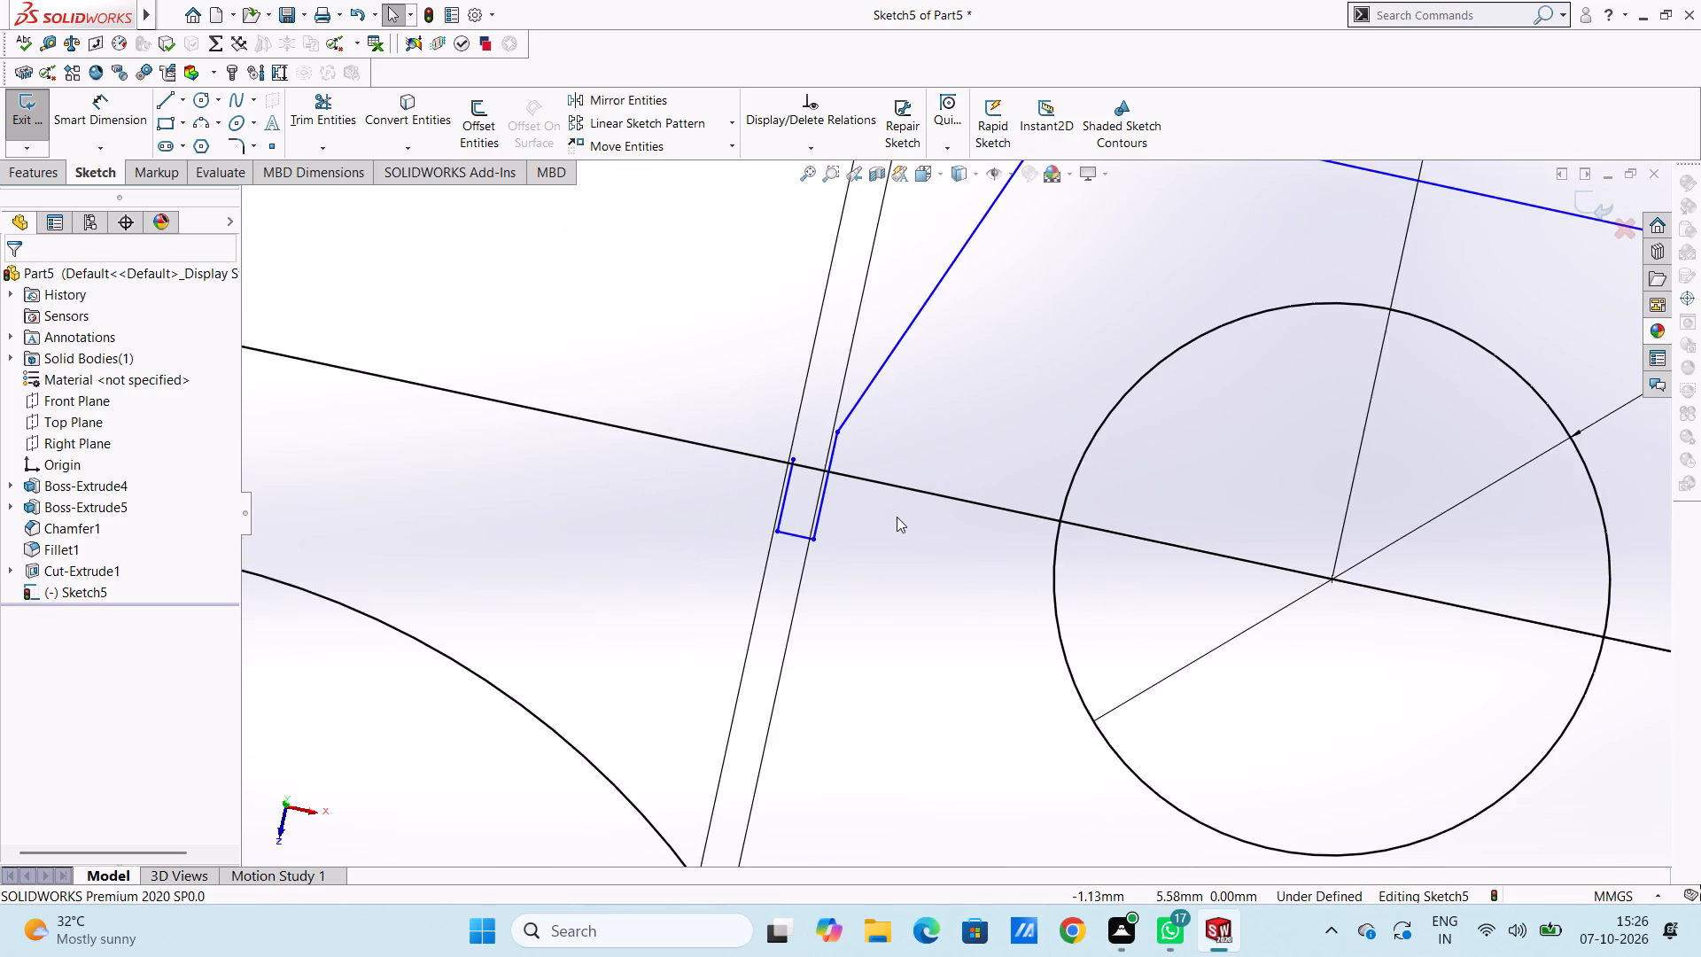
scroll(927, 544, "up", 5)
scroll(1285, 607, "down", 10)
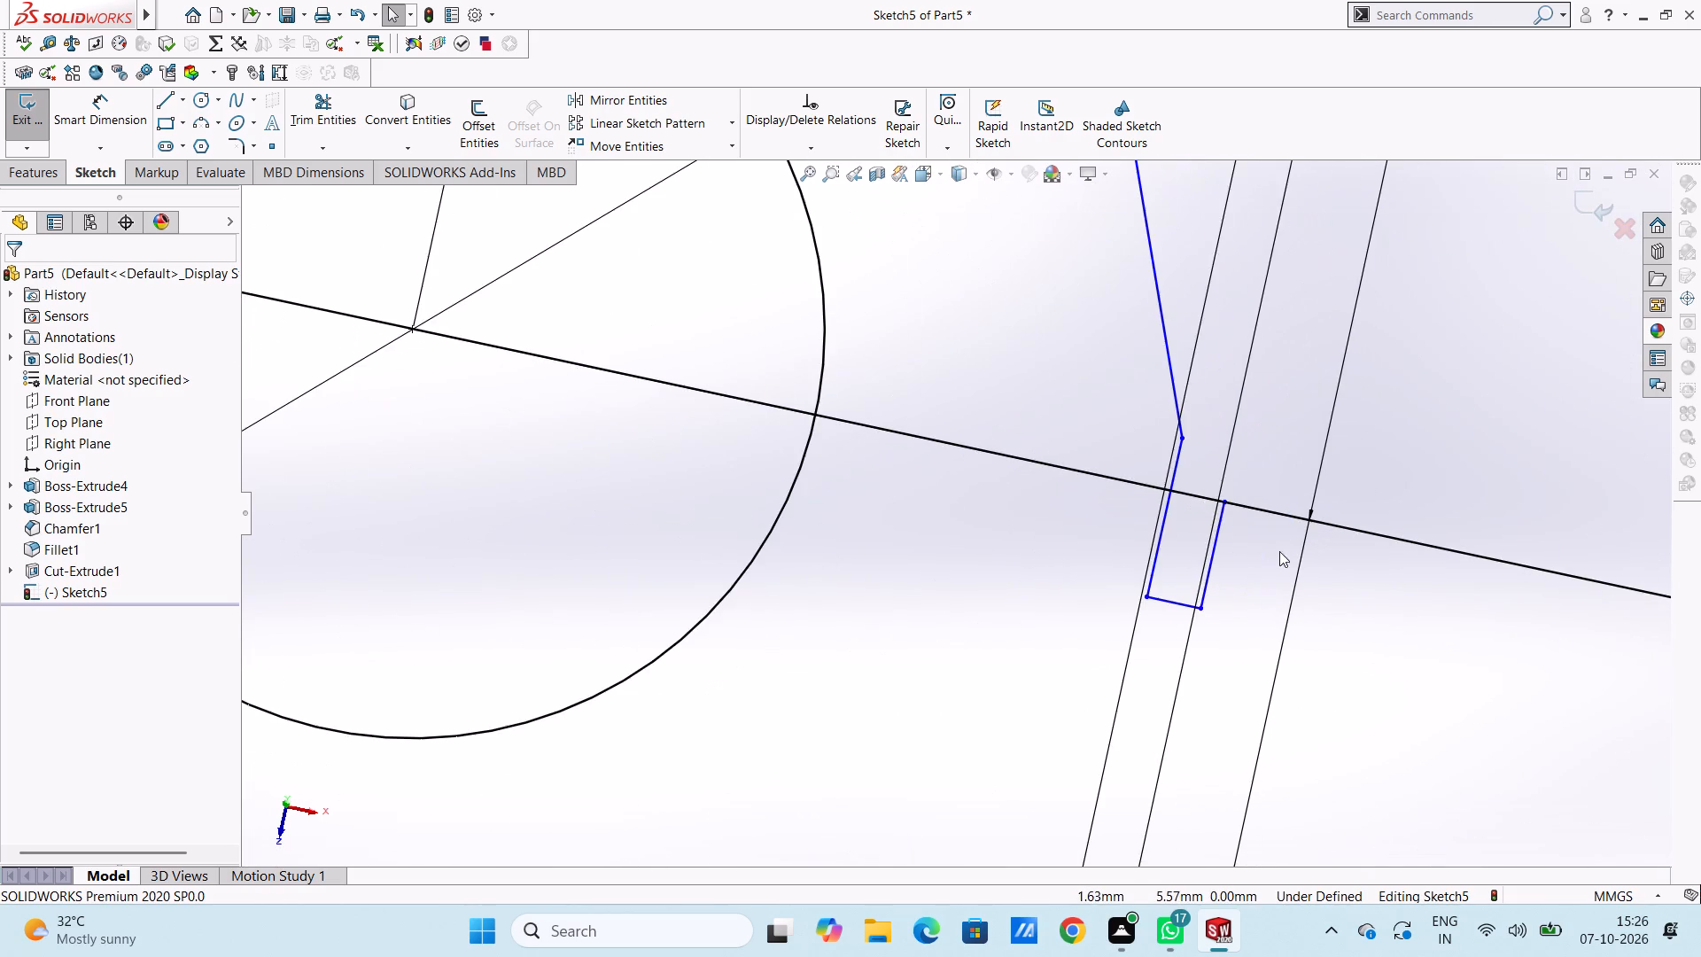
scroll(1225, 506, "down", 5)
scroll(1138, 523, "up", 5)
scroll(962, 512, "up", 5)
scroll(815, 445, "up", 11)
Trim the left relief slot's overhanging end and the upper edge segment crossing that slot's mouth.
left_click(332, 107)
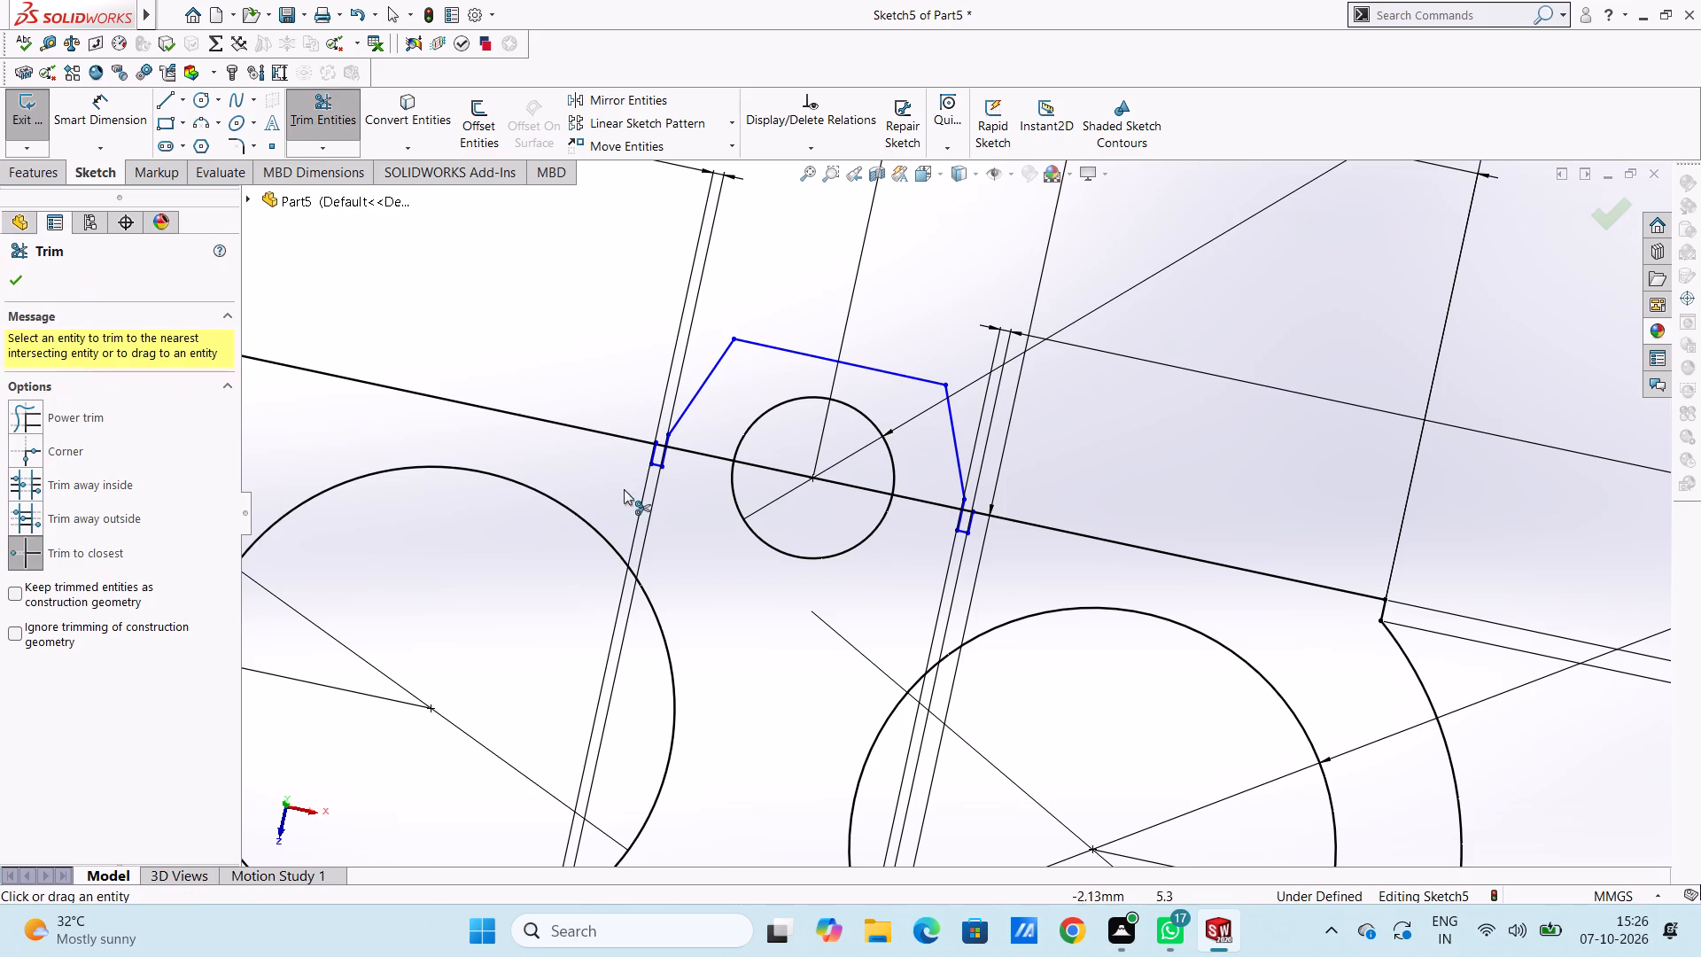
scroll(678, 525, "down", 6)
scroll(837, 276, "down", 5)
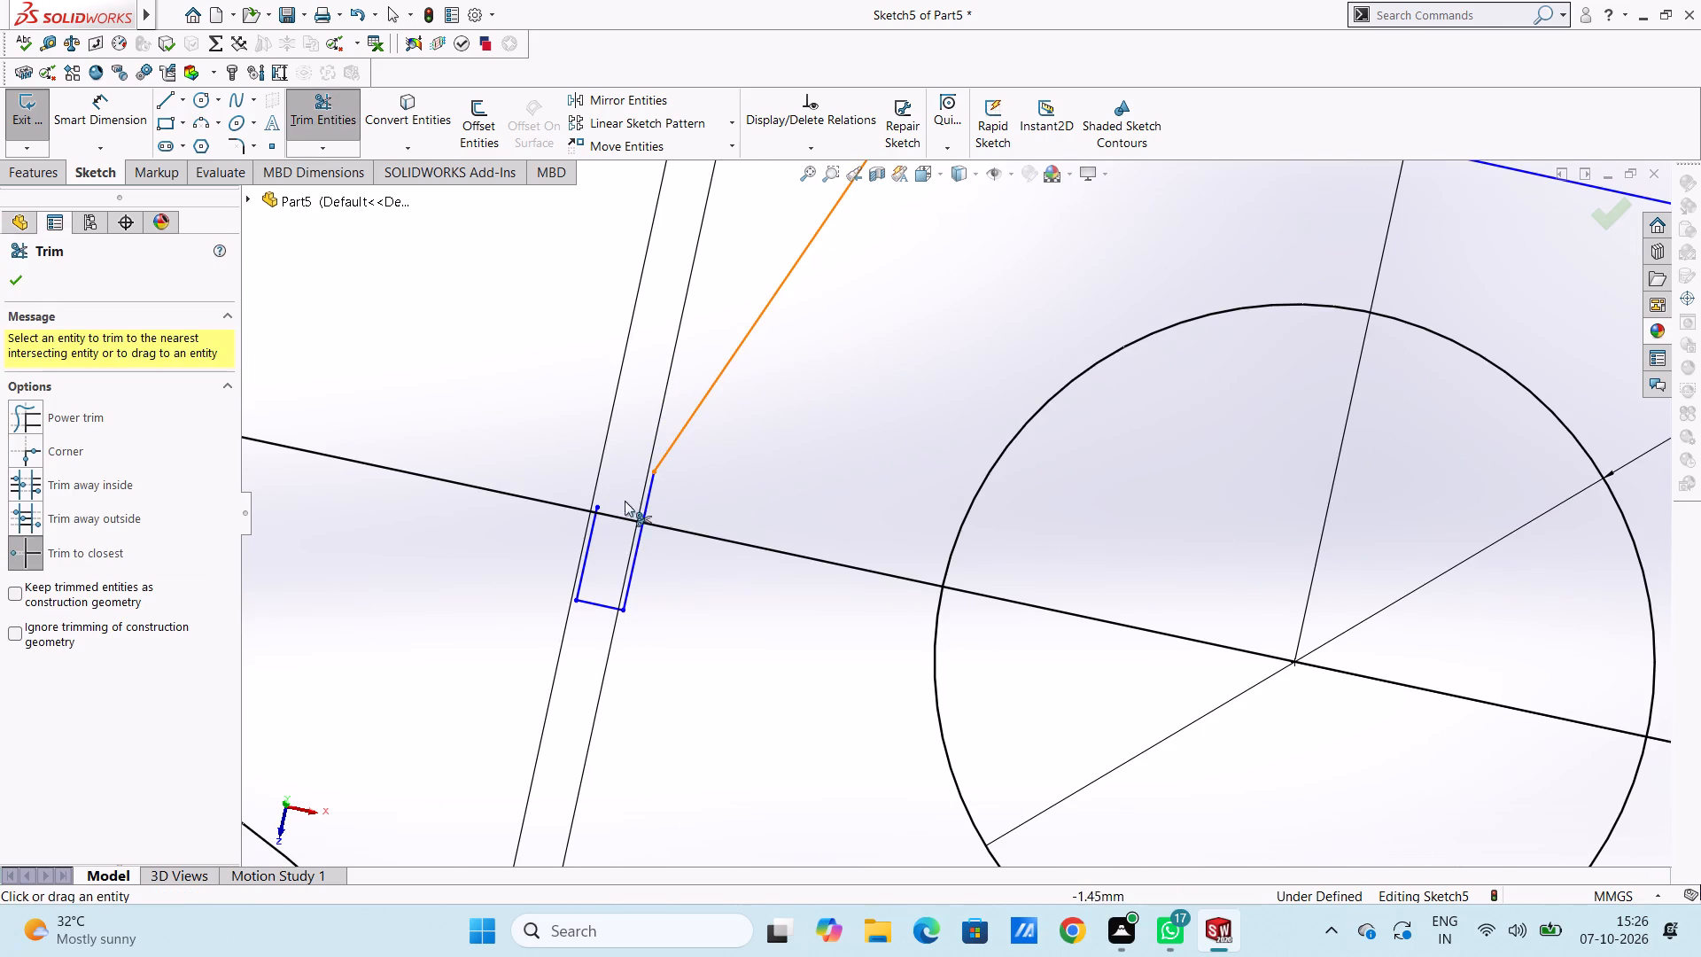
scroll(660, 506, "down", 5)
left_click(606, 510)
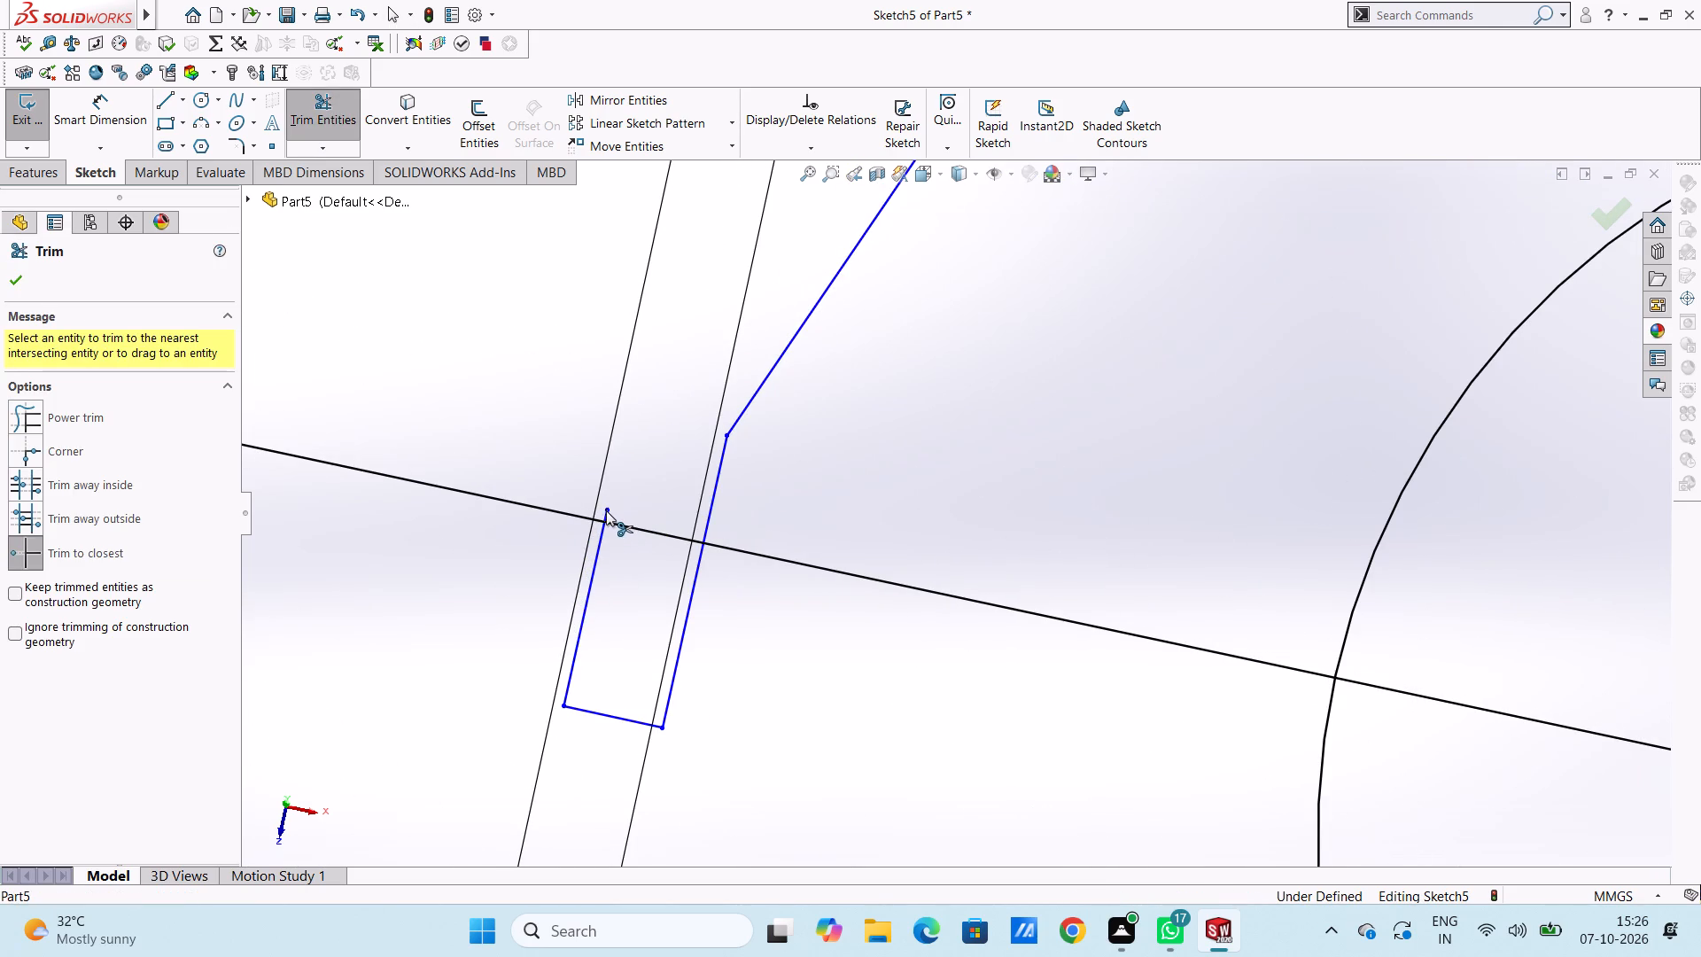
scroll(739, 496, "up", 4)
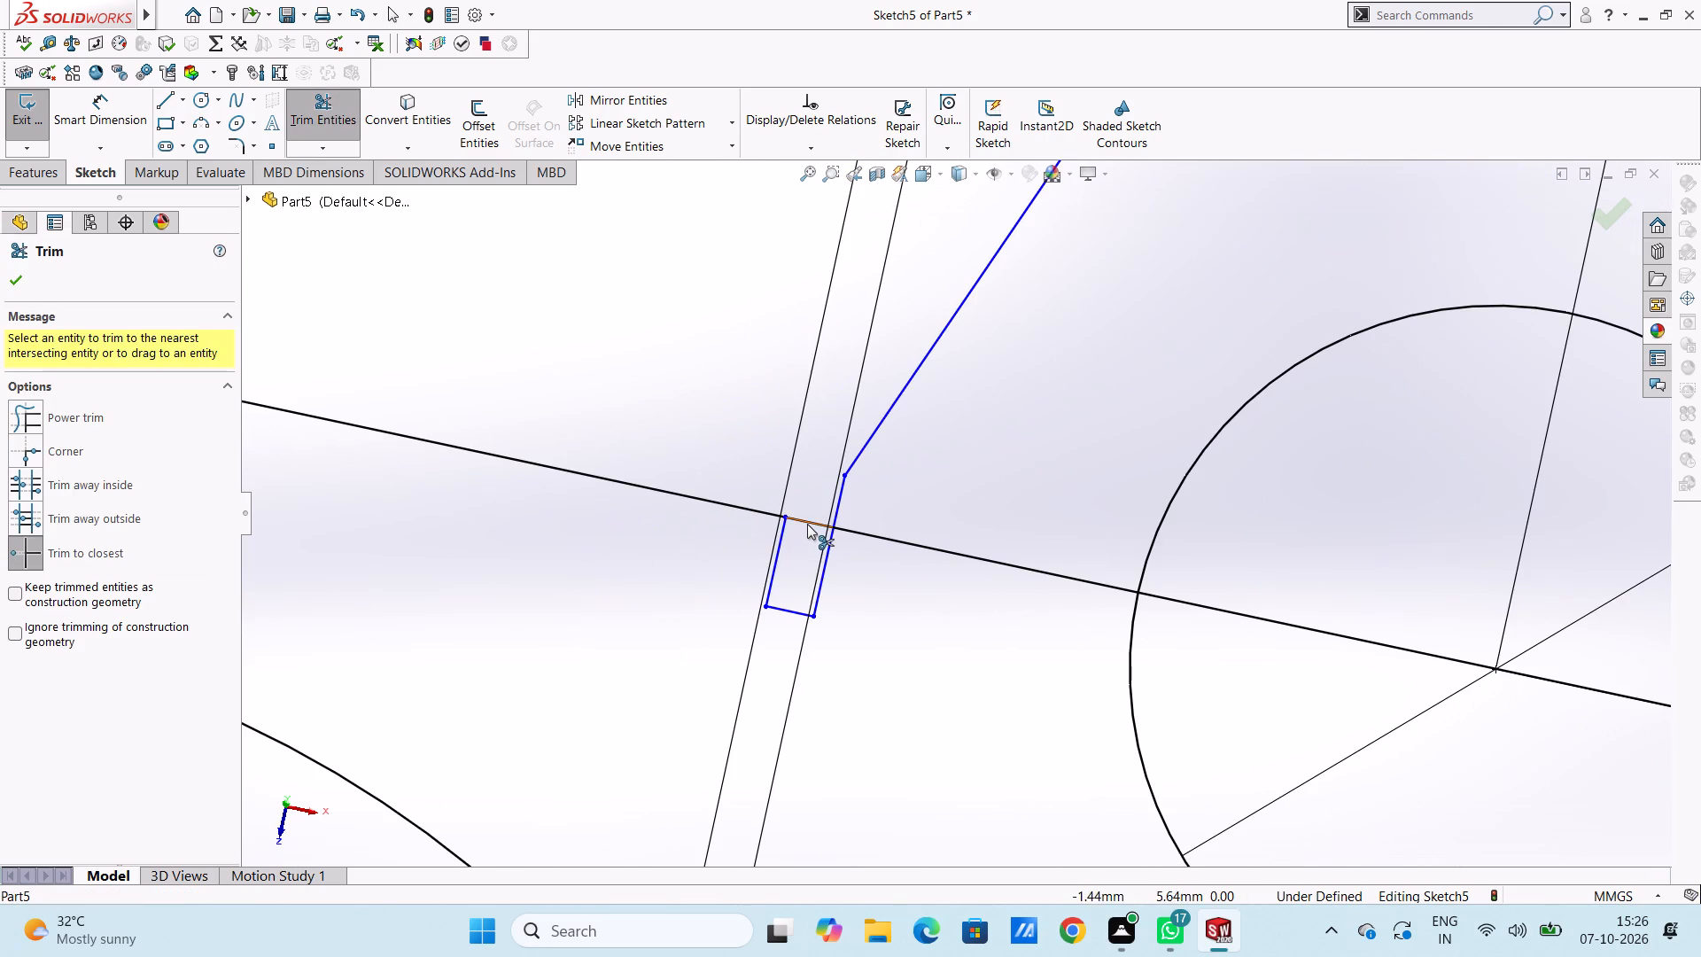
left_click(807, 523)
Trim the upper edge across the right relief slot and through the upper circle, opening the outline between both slots.
scroll(807, 523, "up", 10)
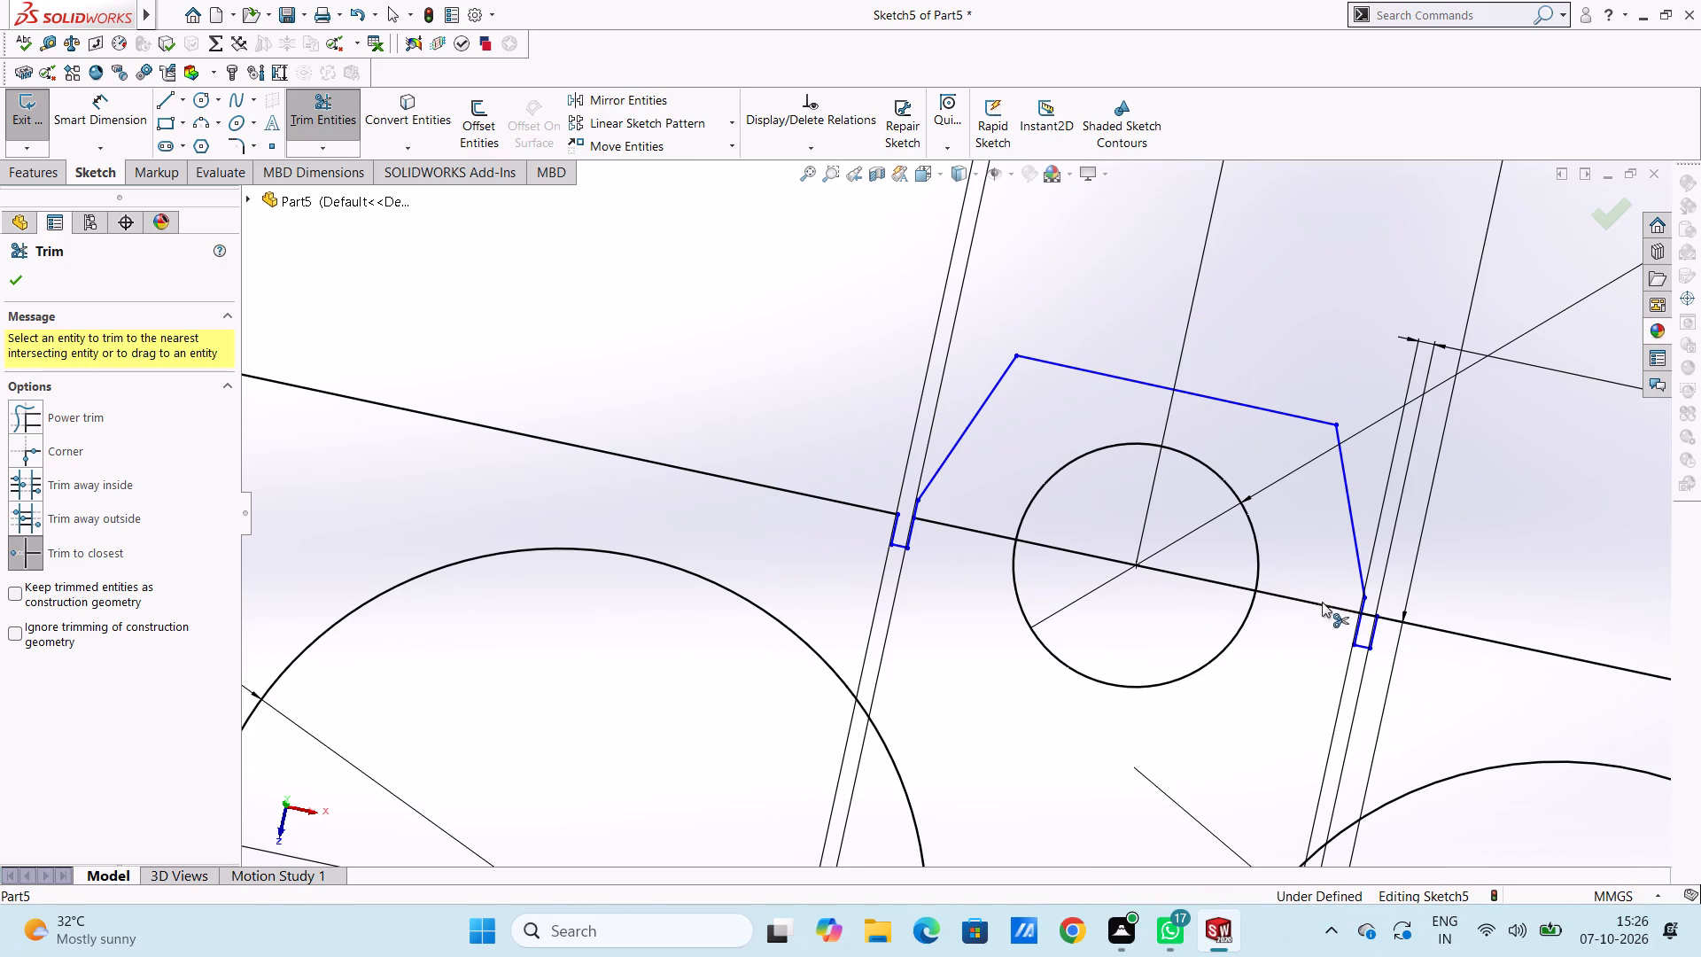
scroll(1378, 620, "down", 5)
scroll(1307, 592, "down", 5)
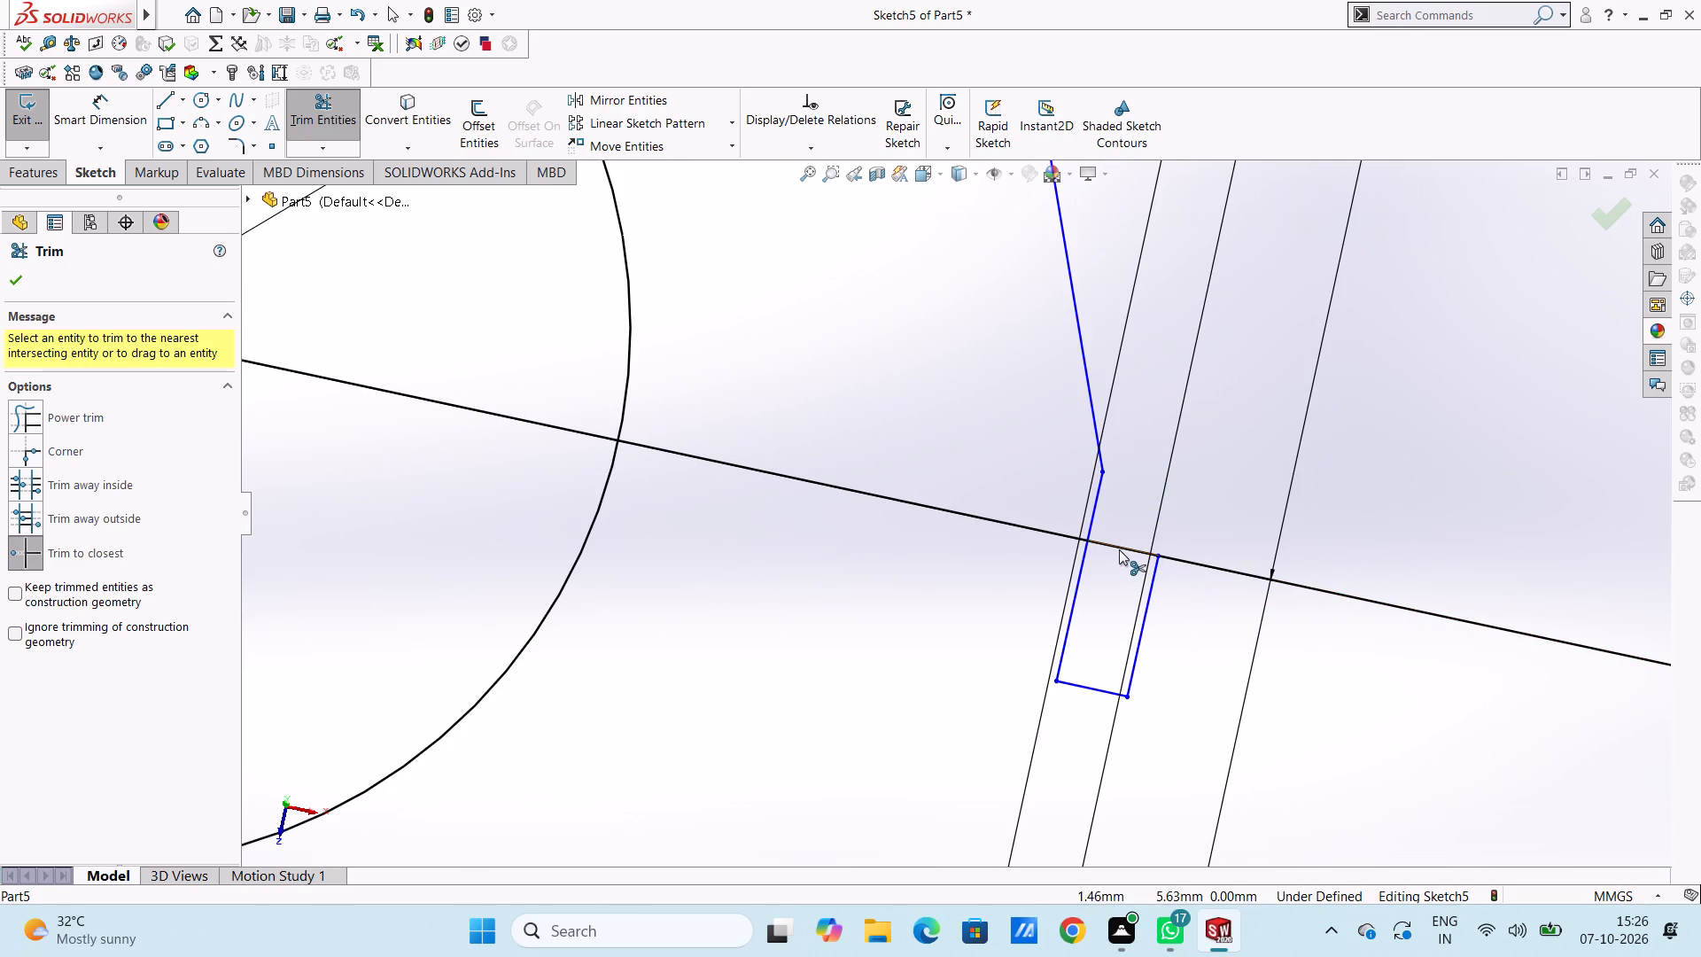
double_click(1119, 549)
scroll(1115, 565, "up", 5)
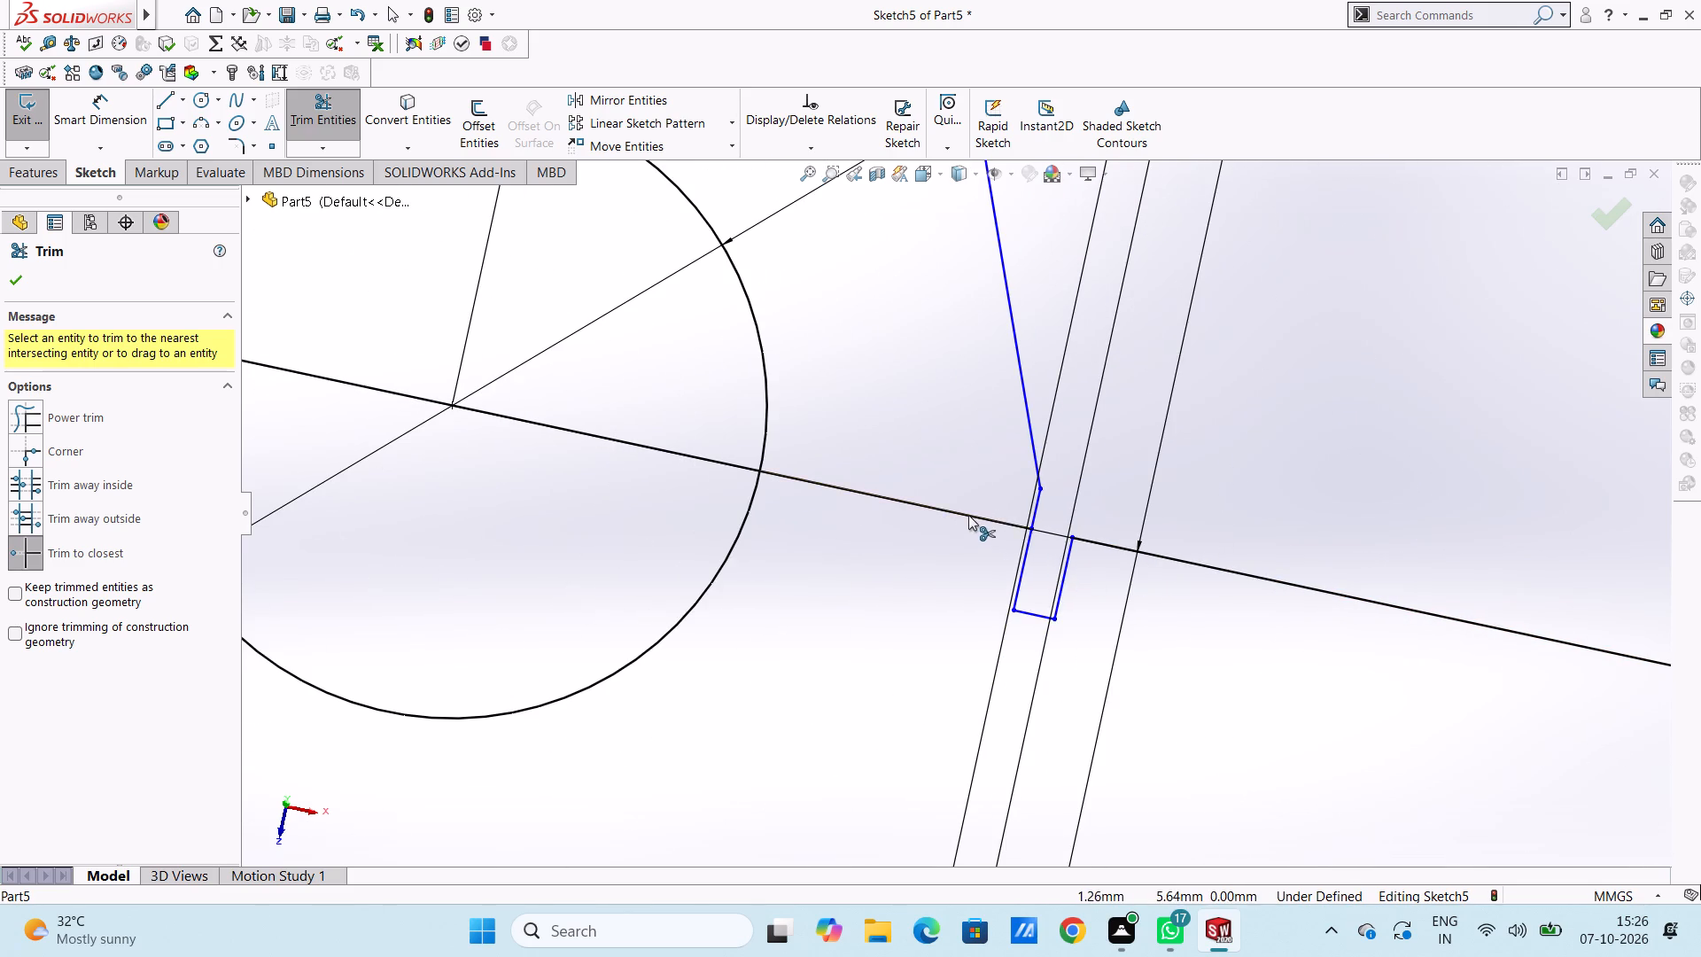
left_click(968, 514)
scroll(889, 490, "up", 6)
left_click(770, 477)
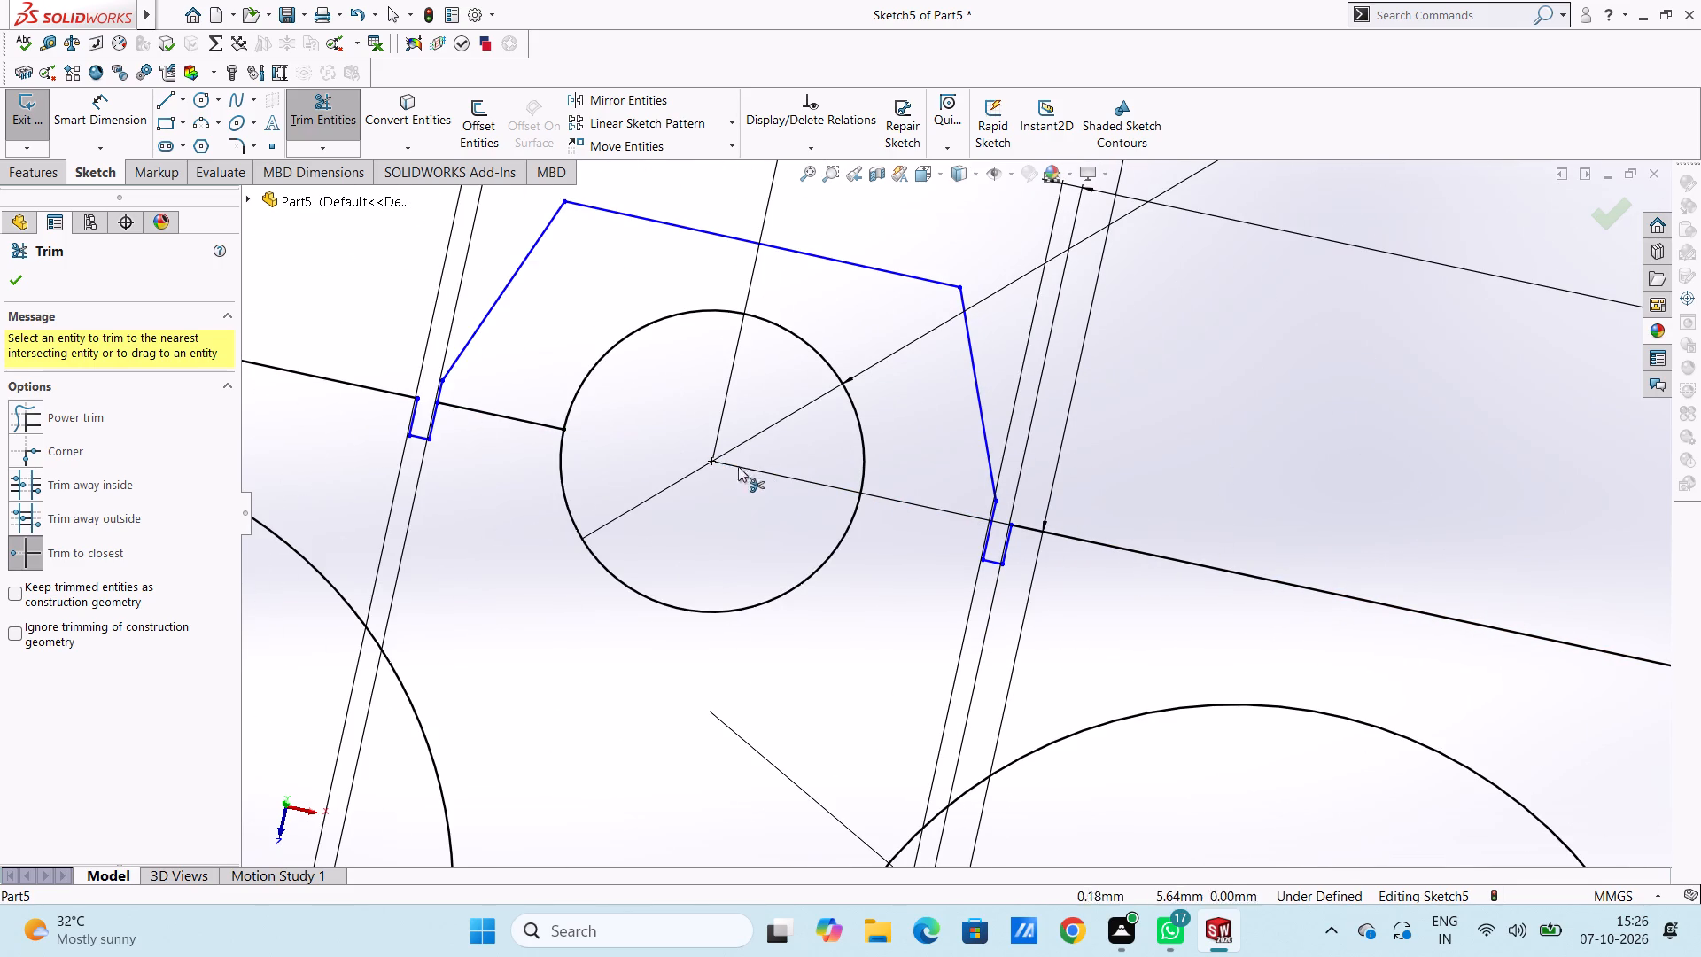
left_click(518, 420)
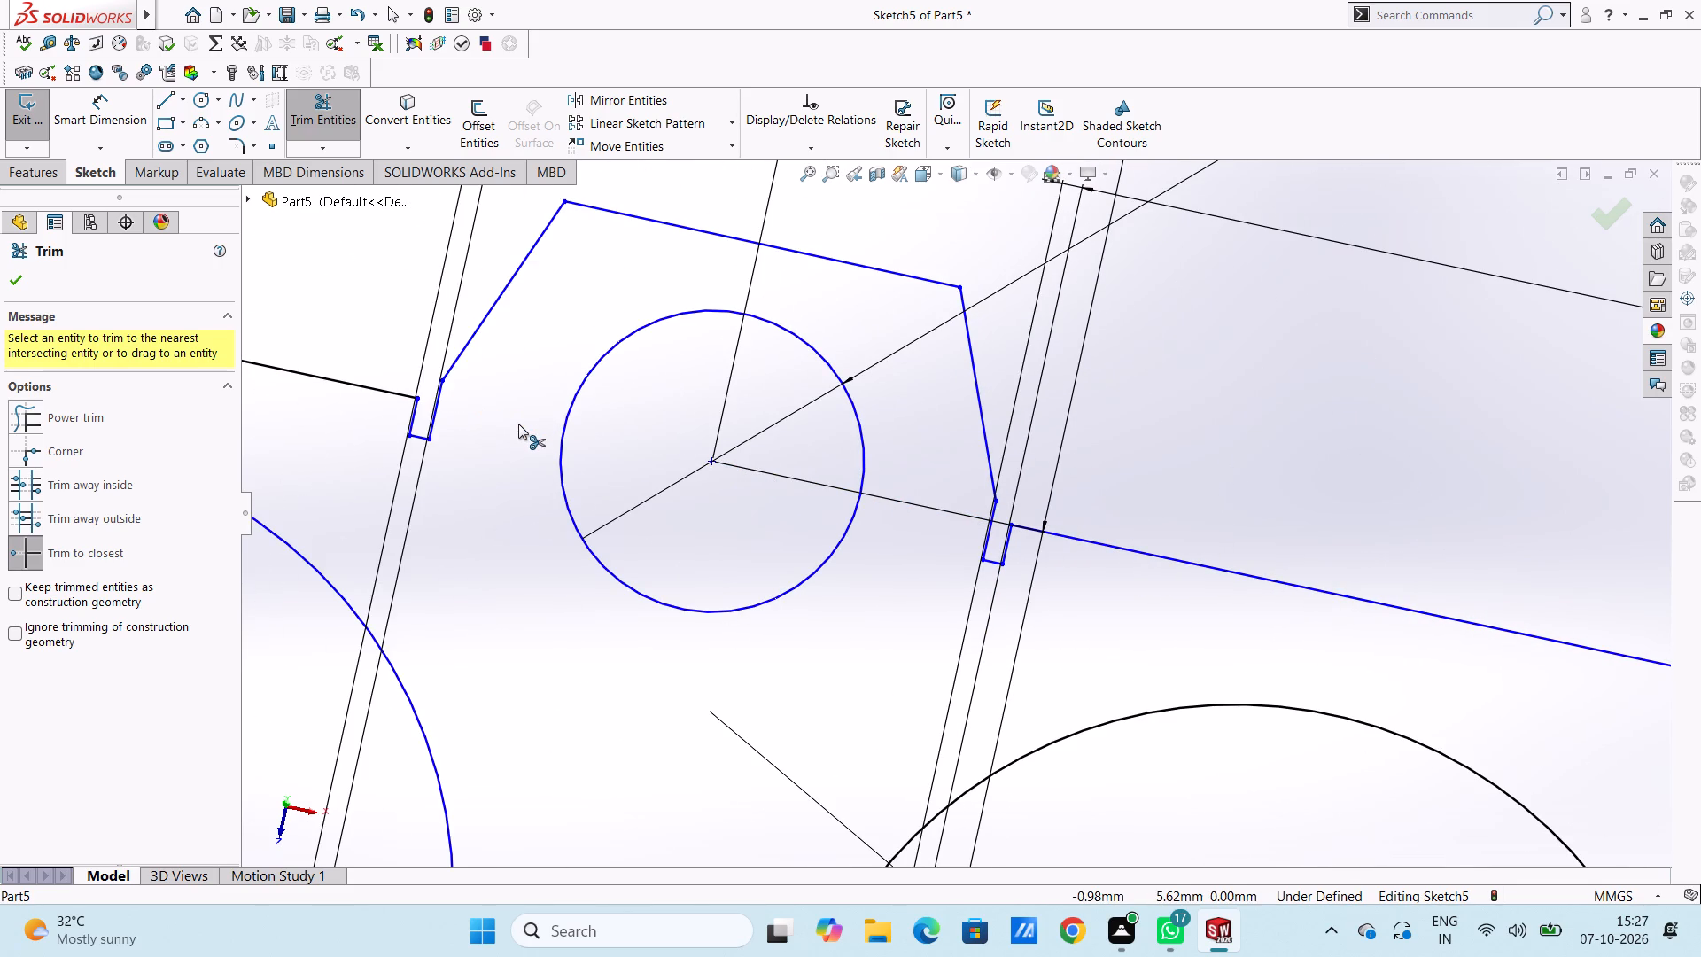
key("Escape")
key("Escape")
Examine the trimmed outline, the lower notch and the existing sketch dimensions across the whole plate.
scroll(518, 424, "up", 5)
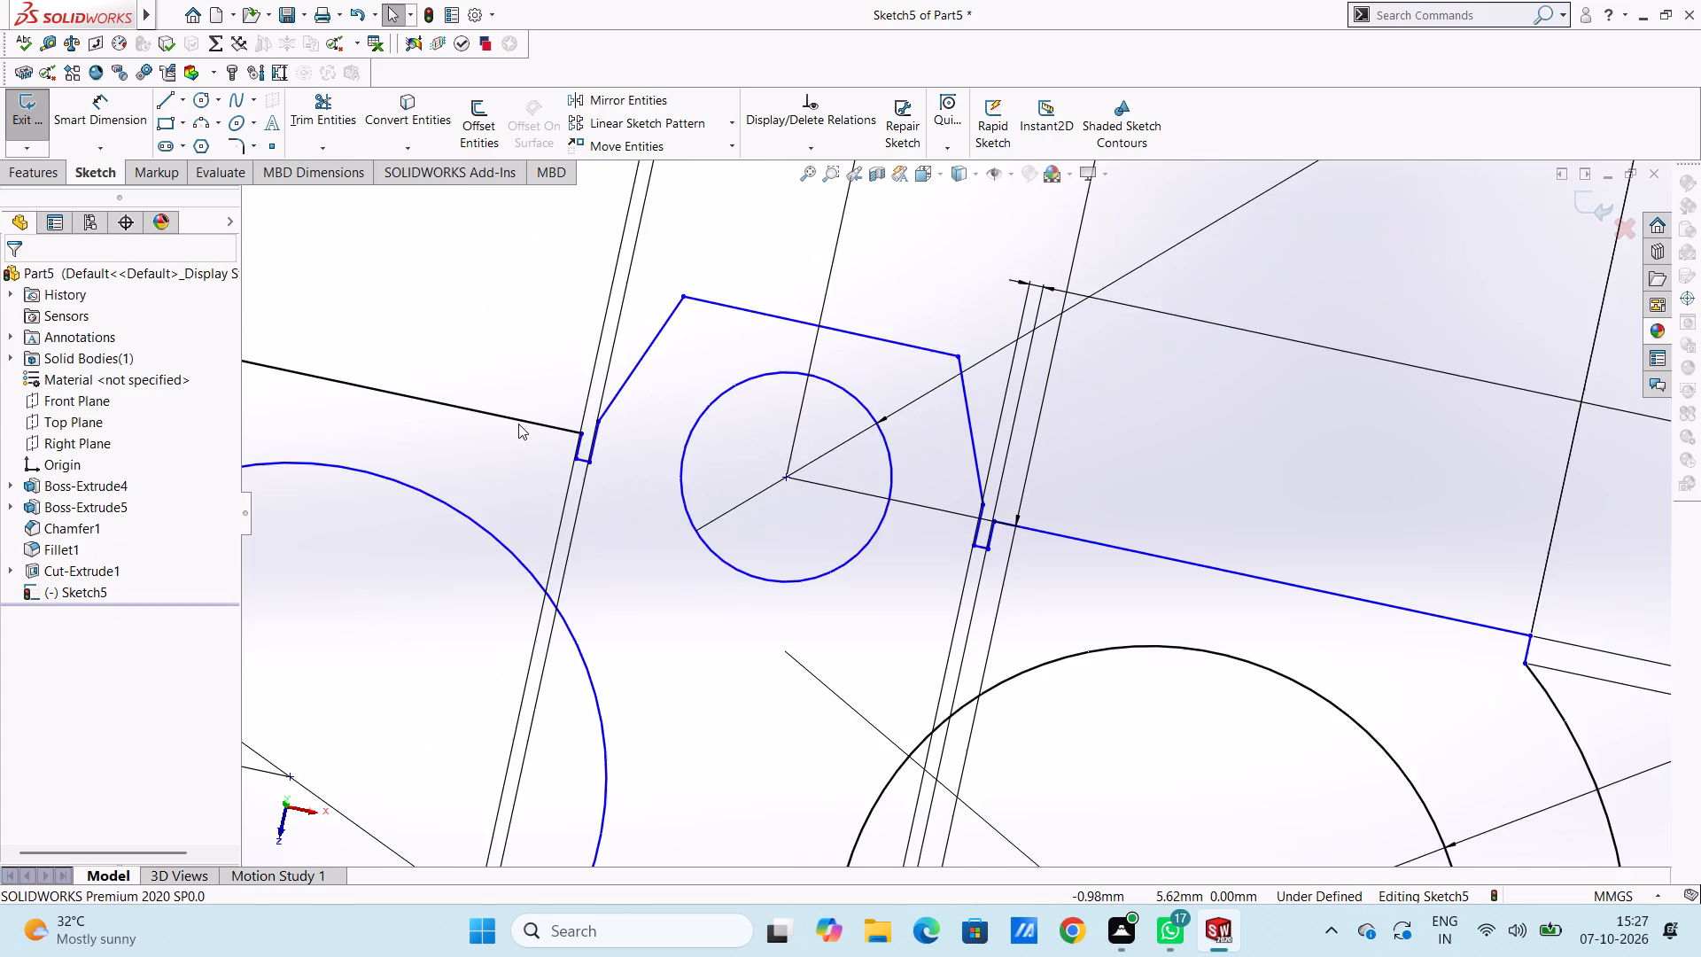
scroll(518, 424, "up", 9)
scroll(779, 660, "down", 4)
scroll(983, 634, "down", 6)
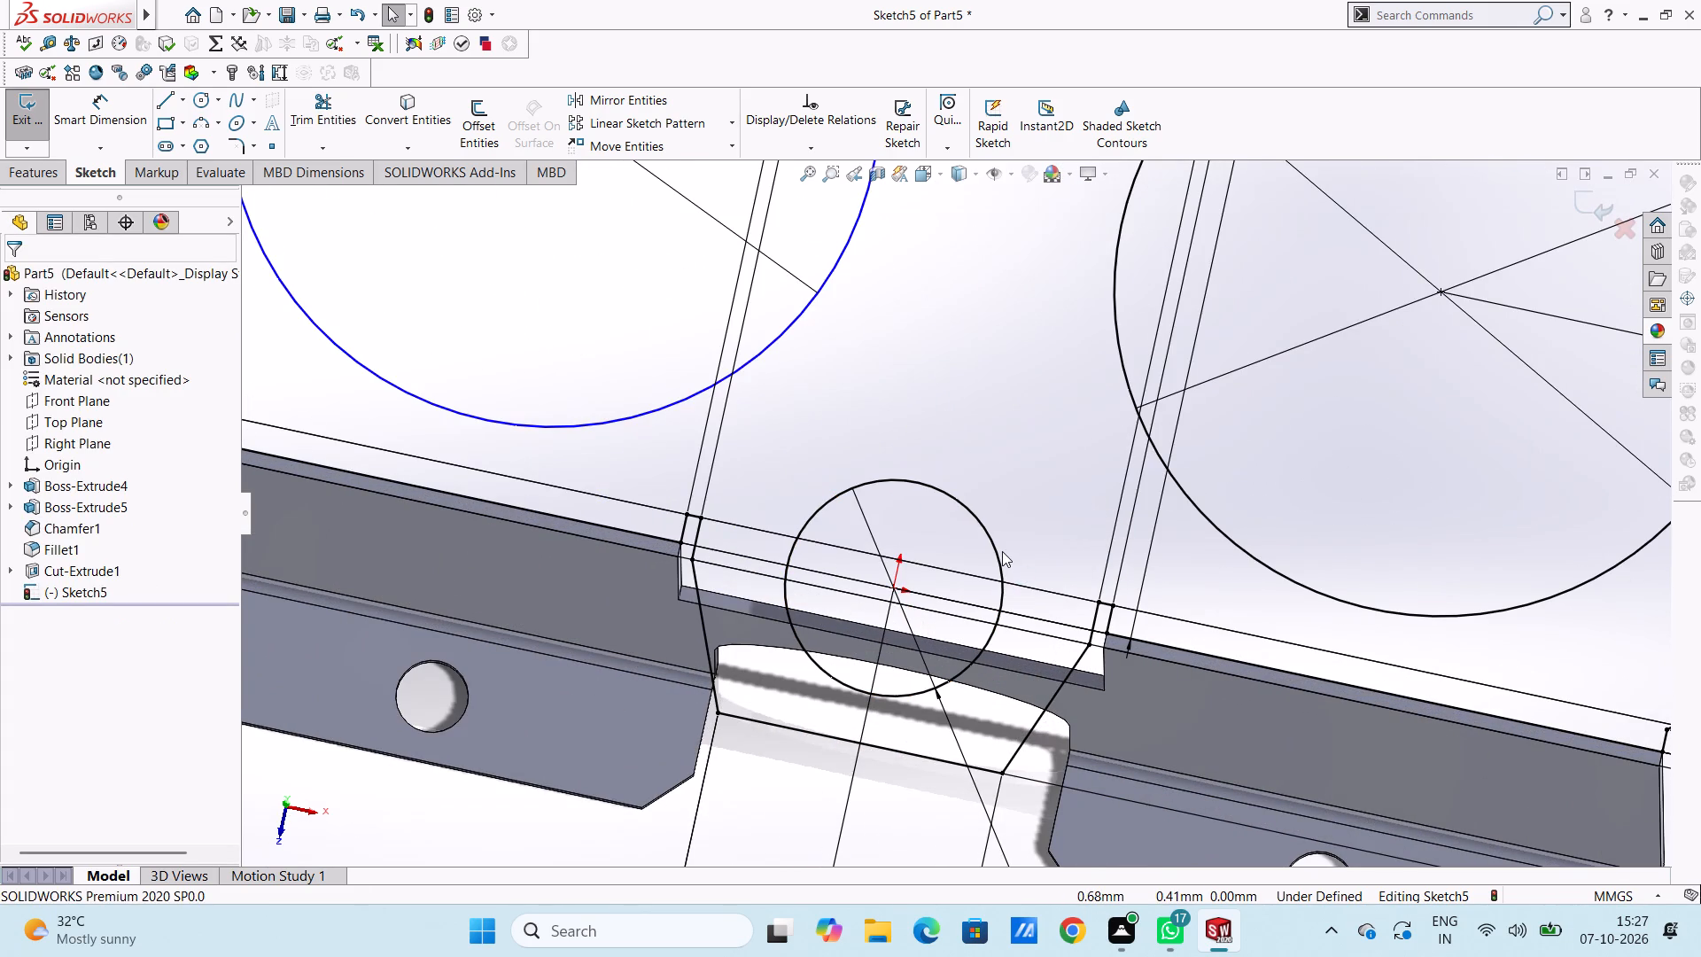
scroll(1040, 533, "up", 4)
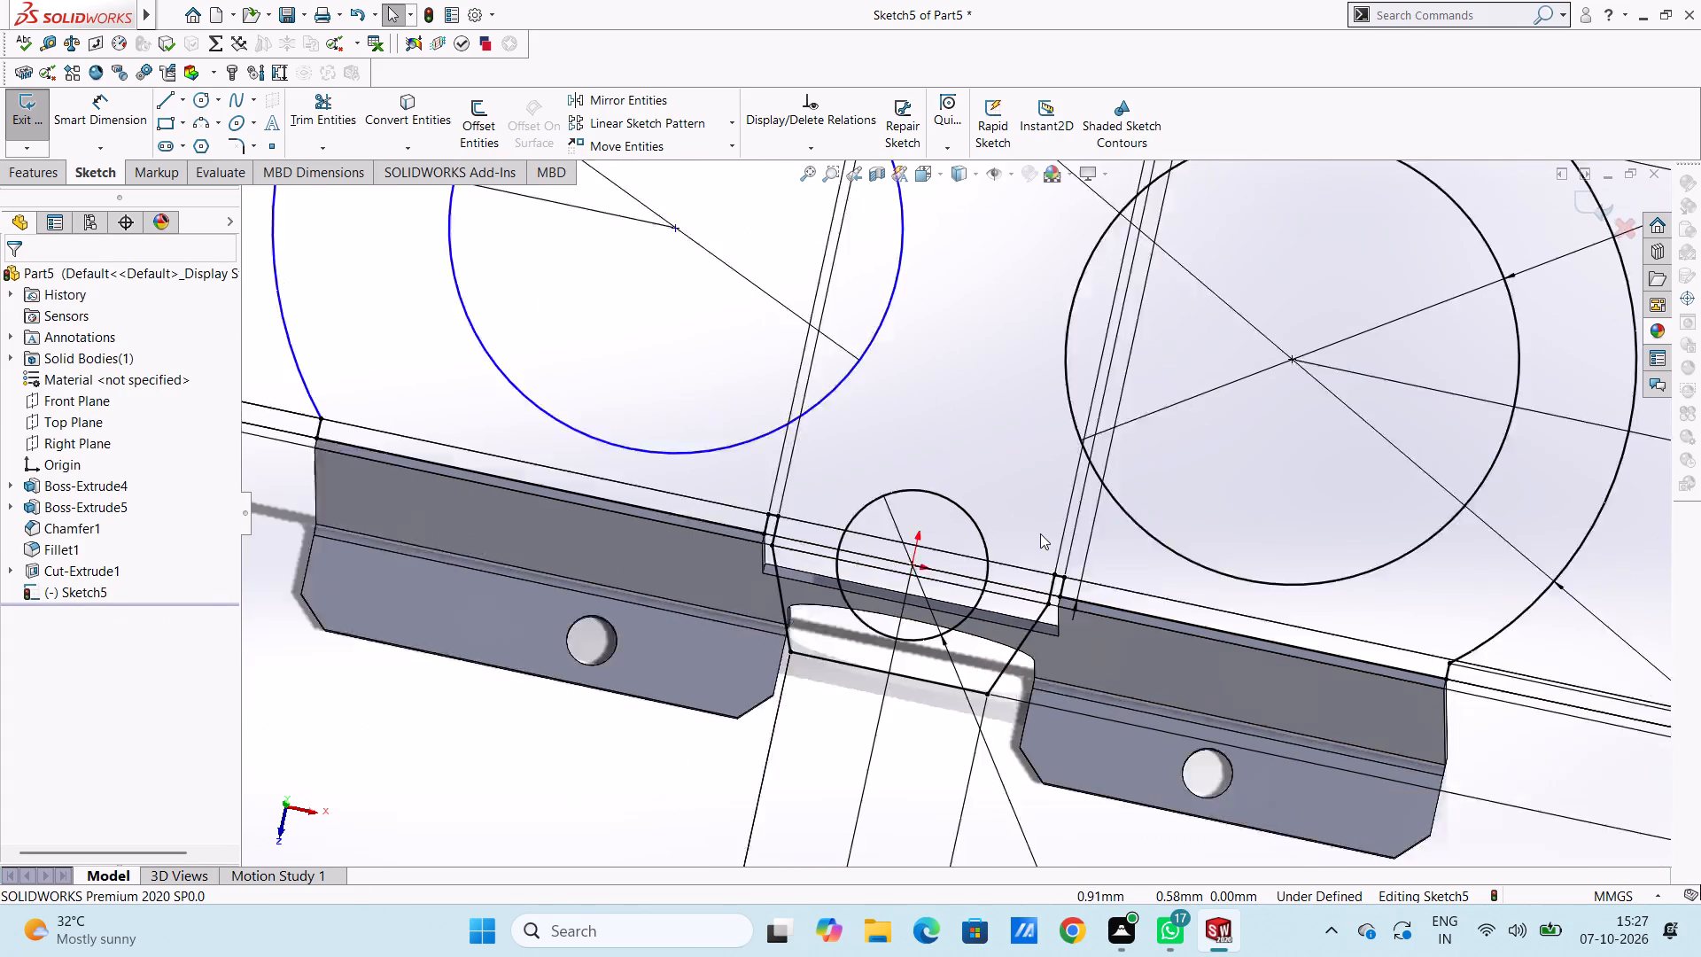
scroll(1040, 533, "up", 5)
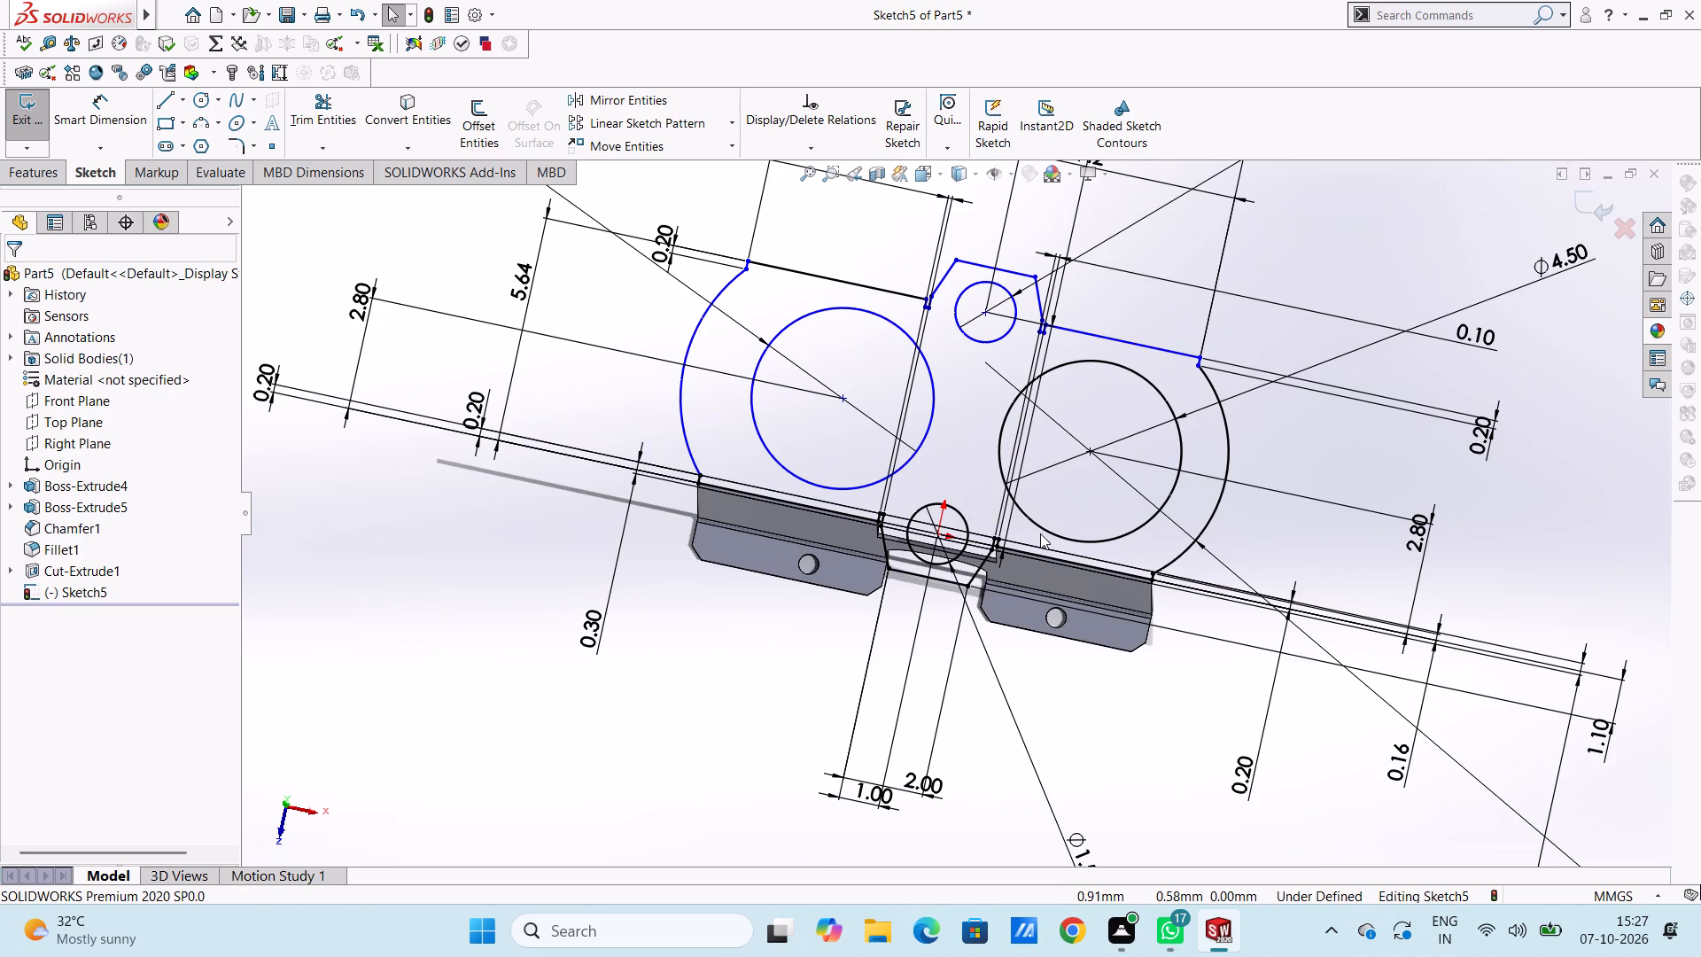
scroll(1040, 533, "up", 4)
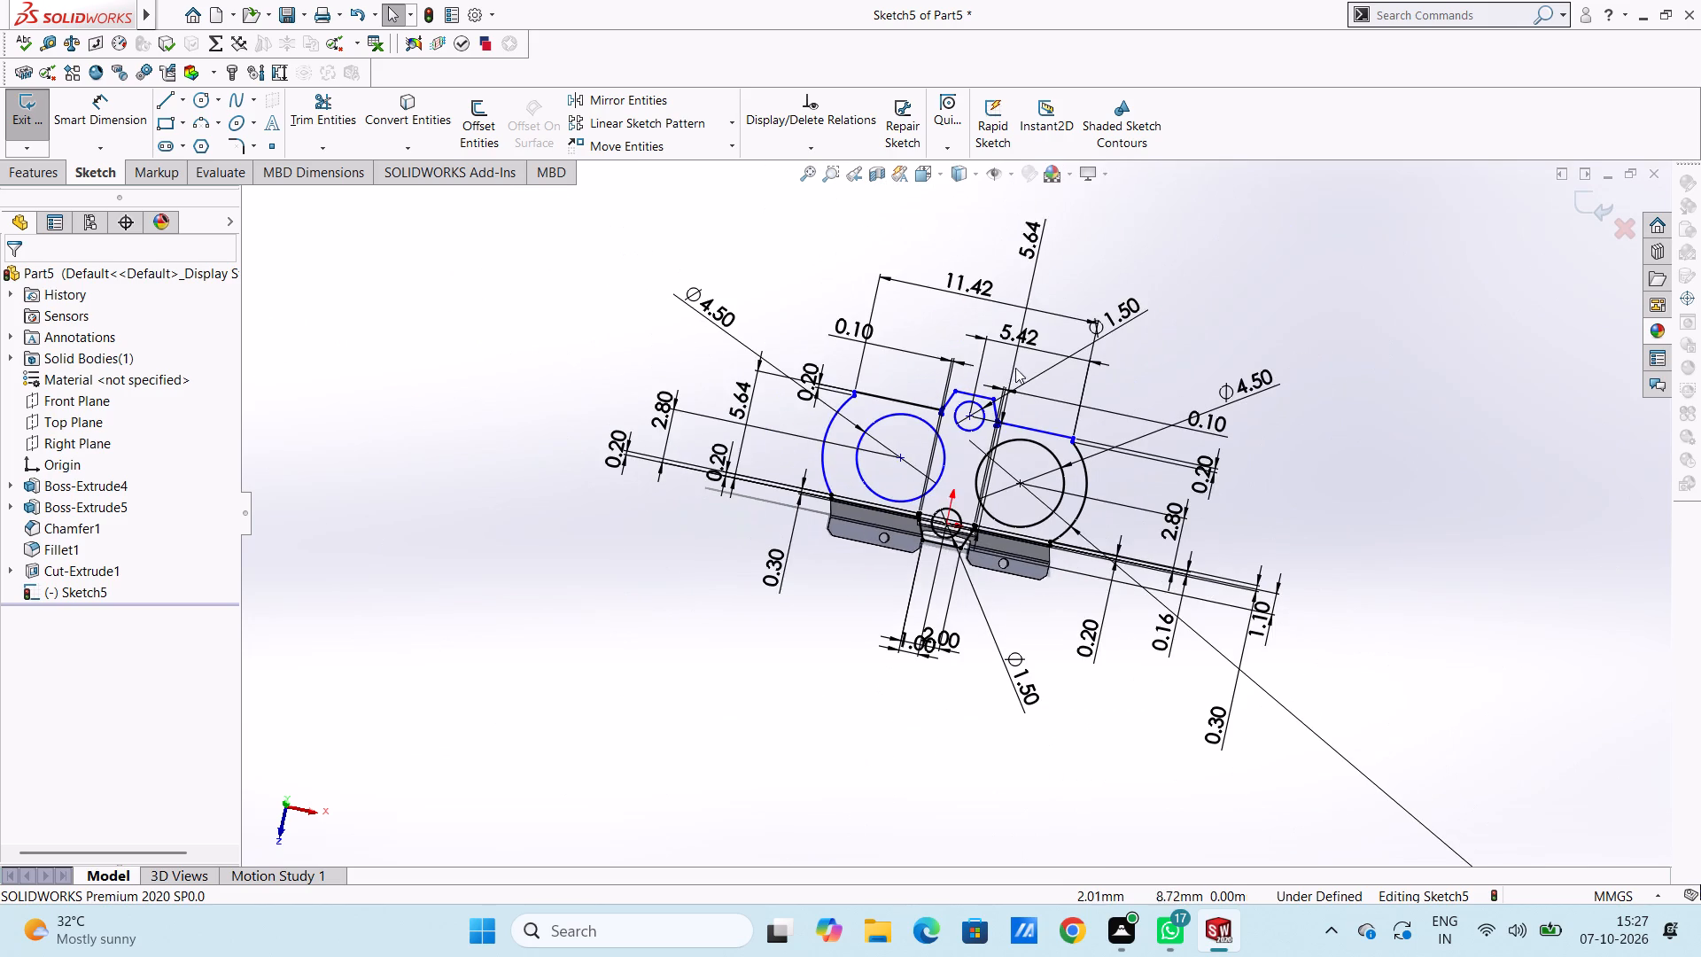
scroll(994, 391, "down", 4)
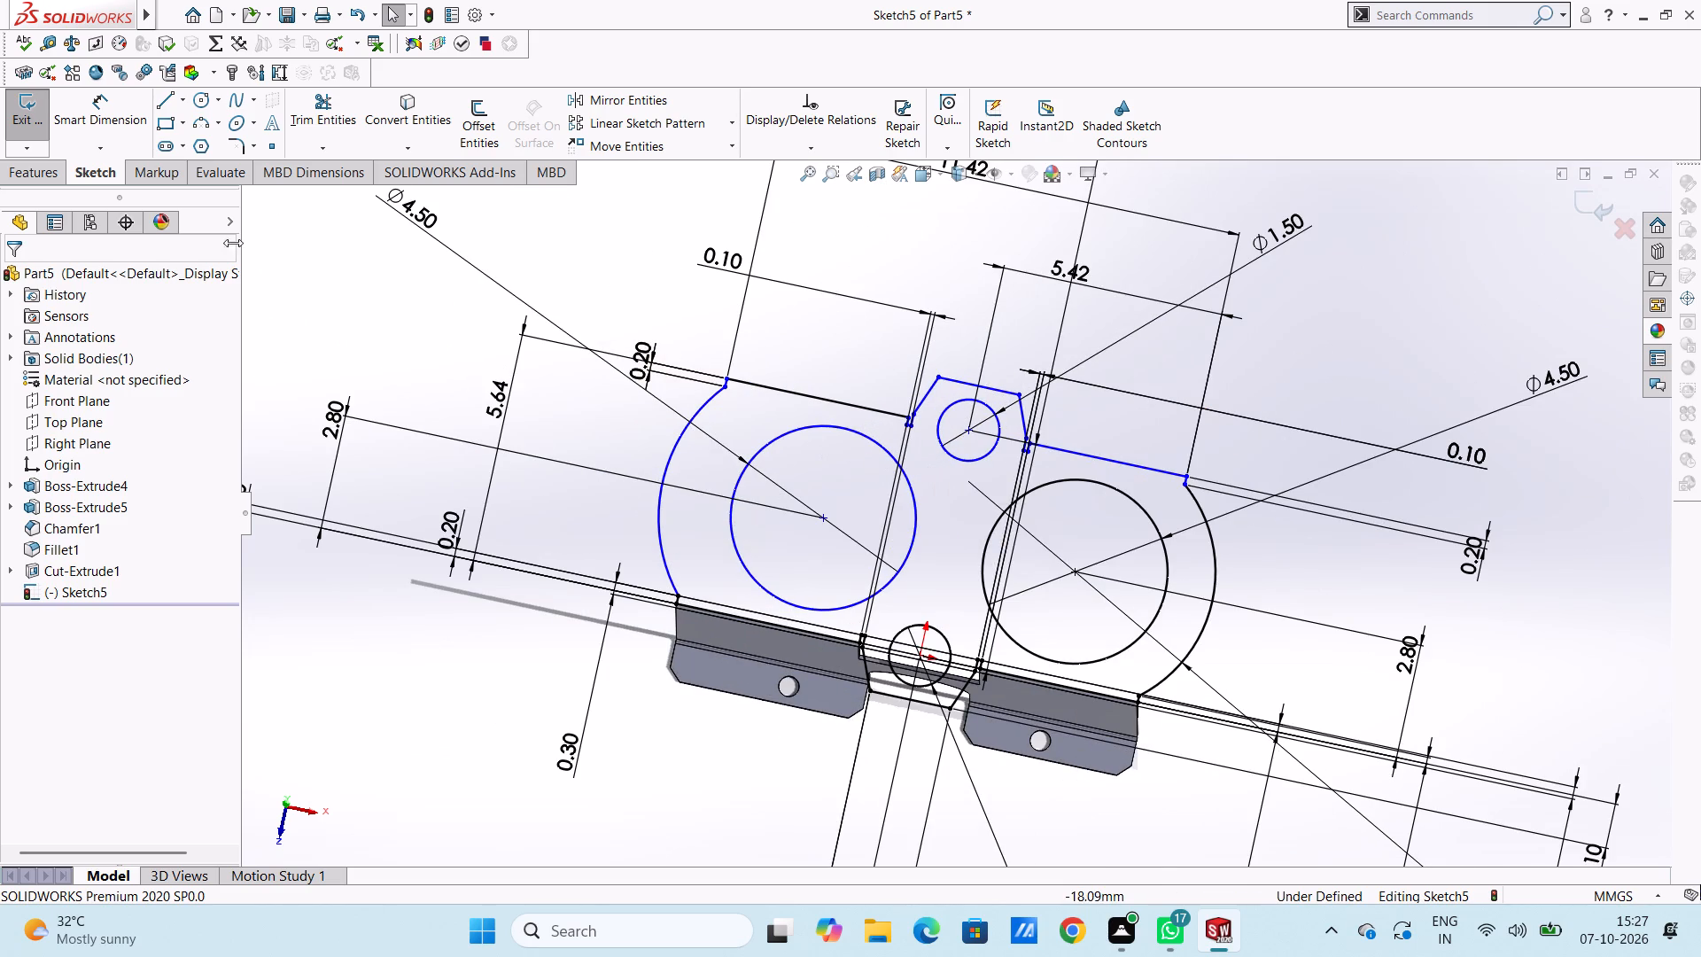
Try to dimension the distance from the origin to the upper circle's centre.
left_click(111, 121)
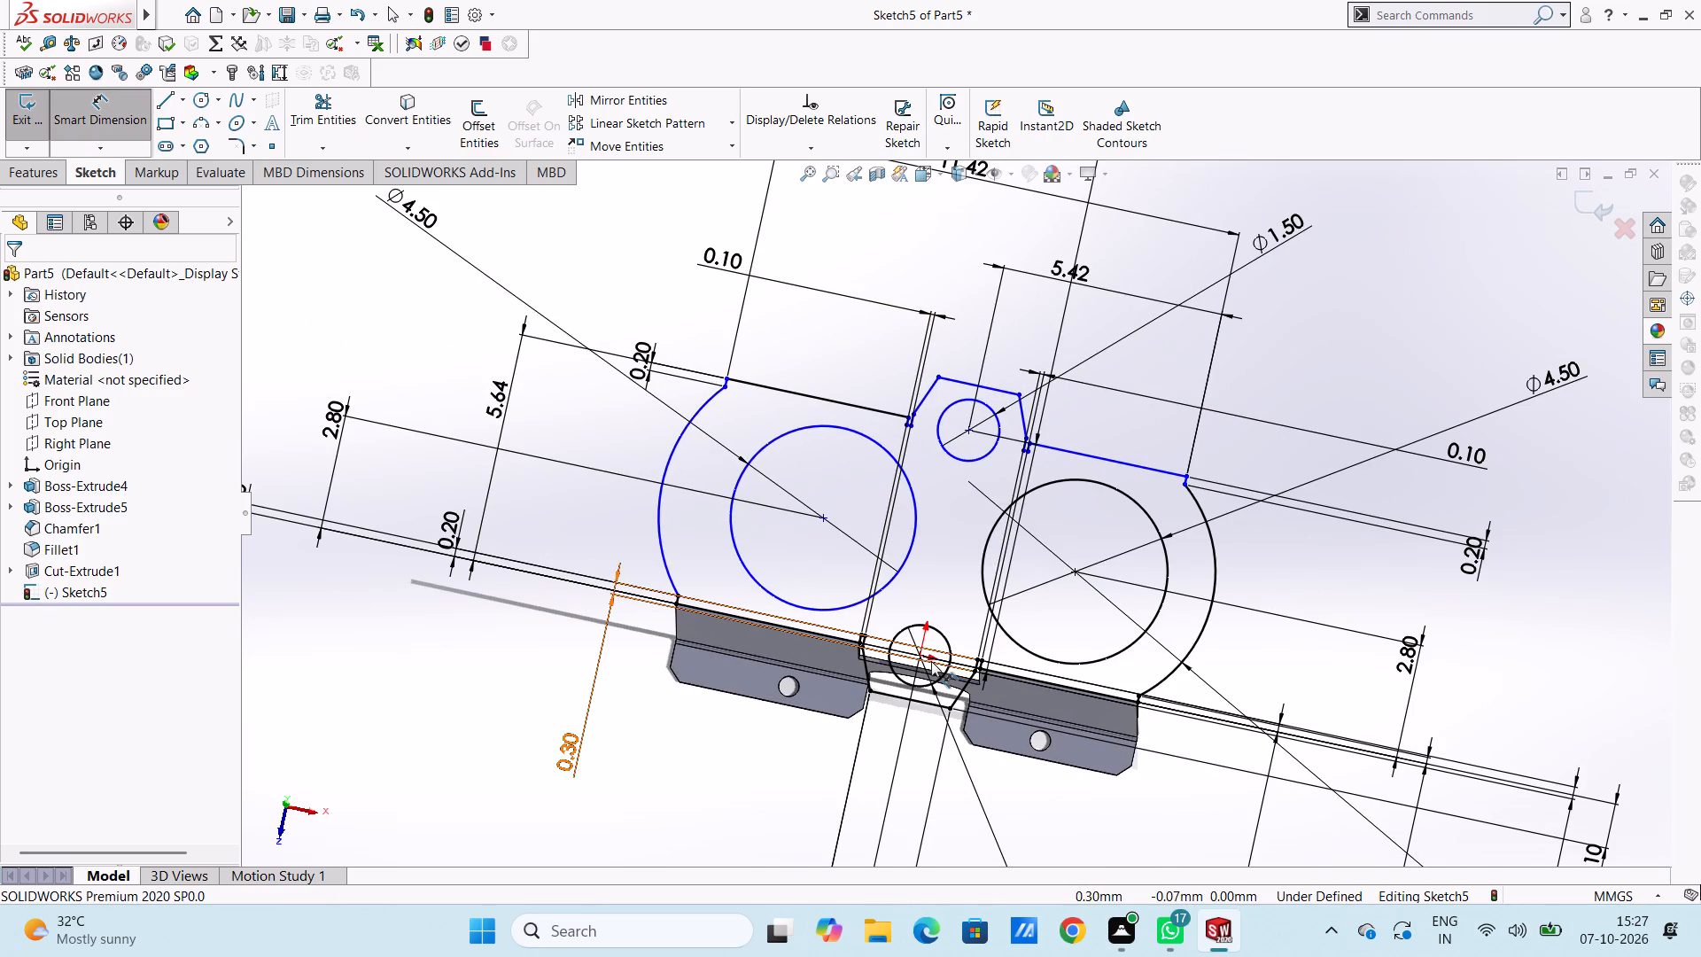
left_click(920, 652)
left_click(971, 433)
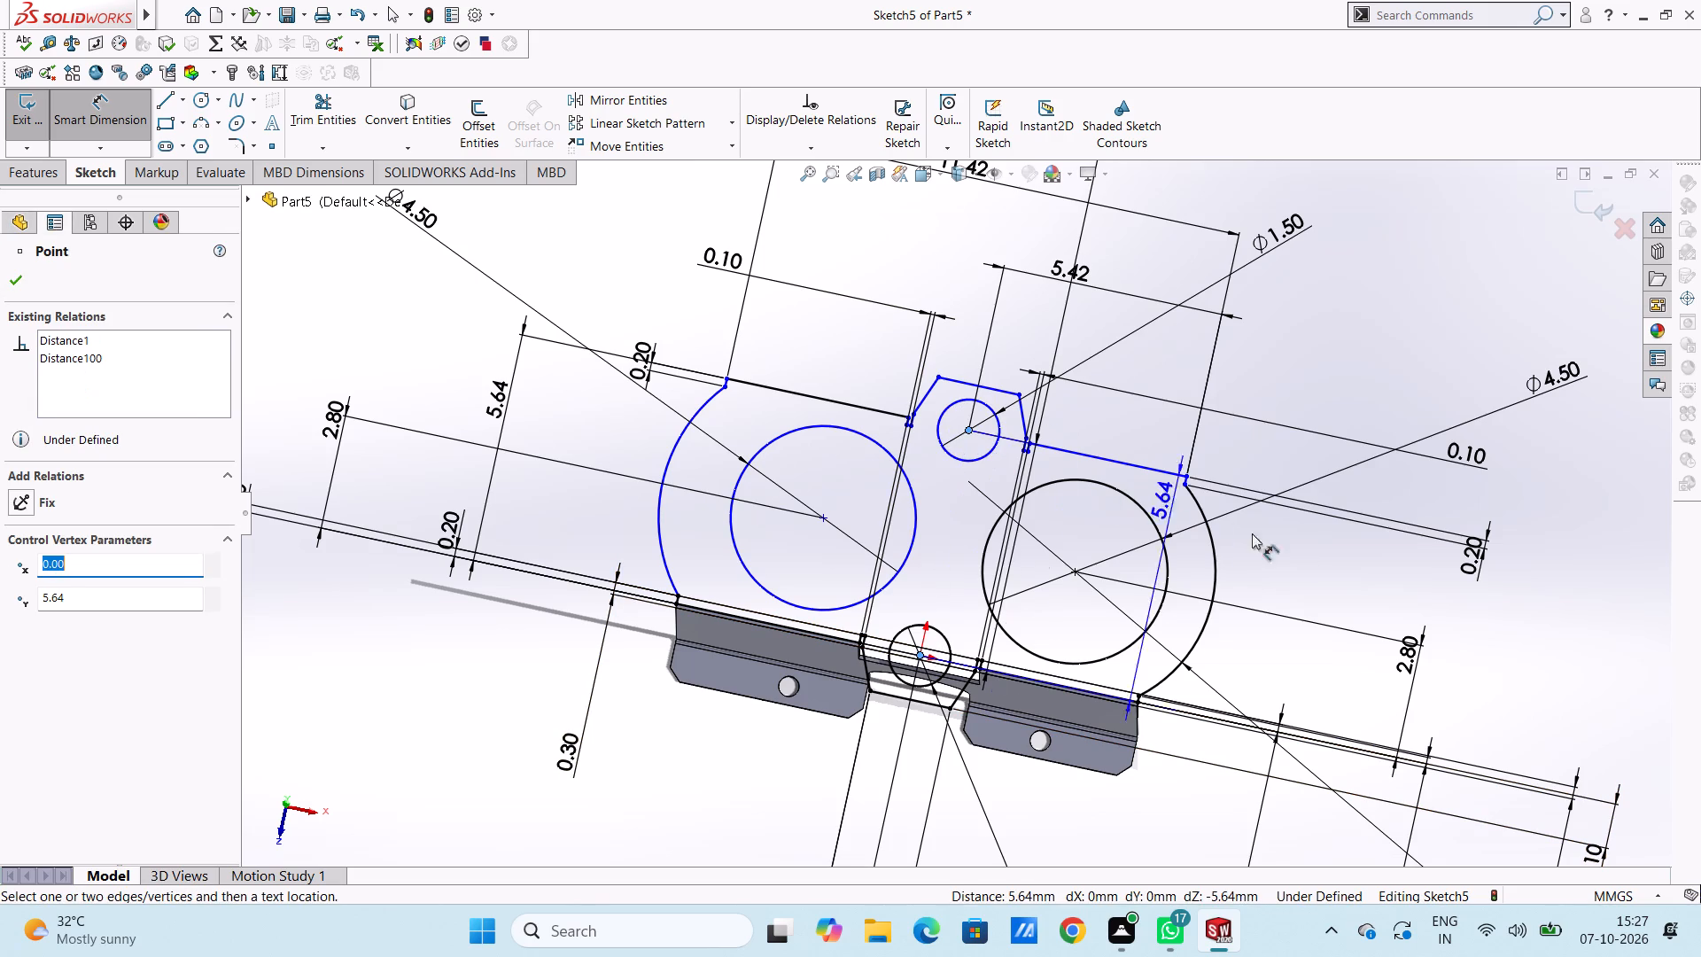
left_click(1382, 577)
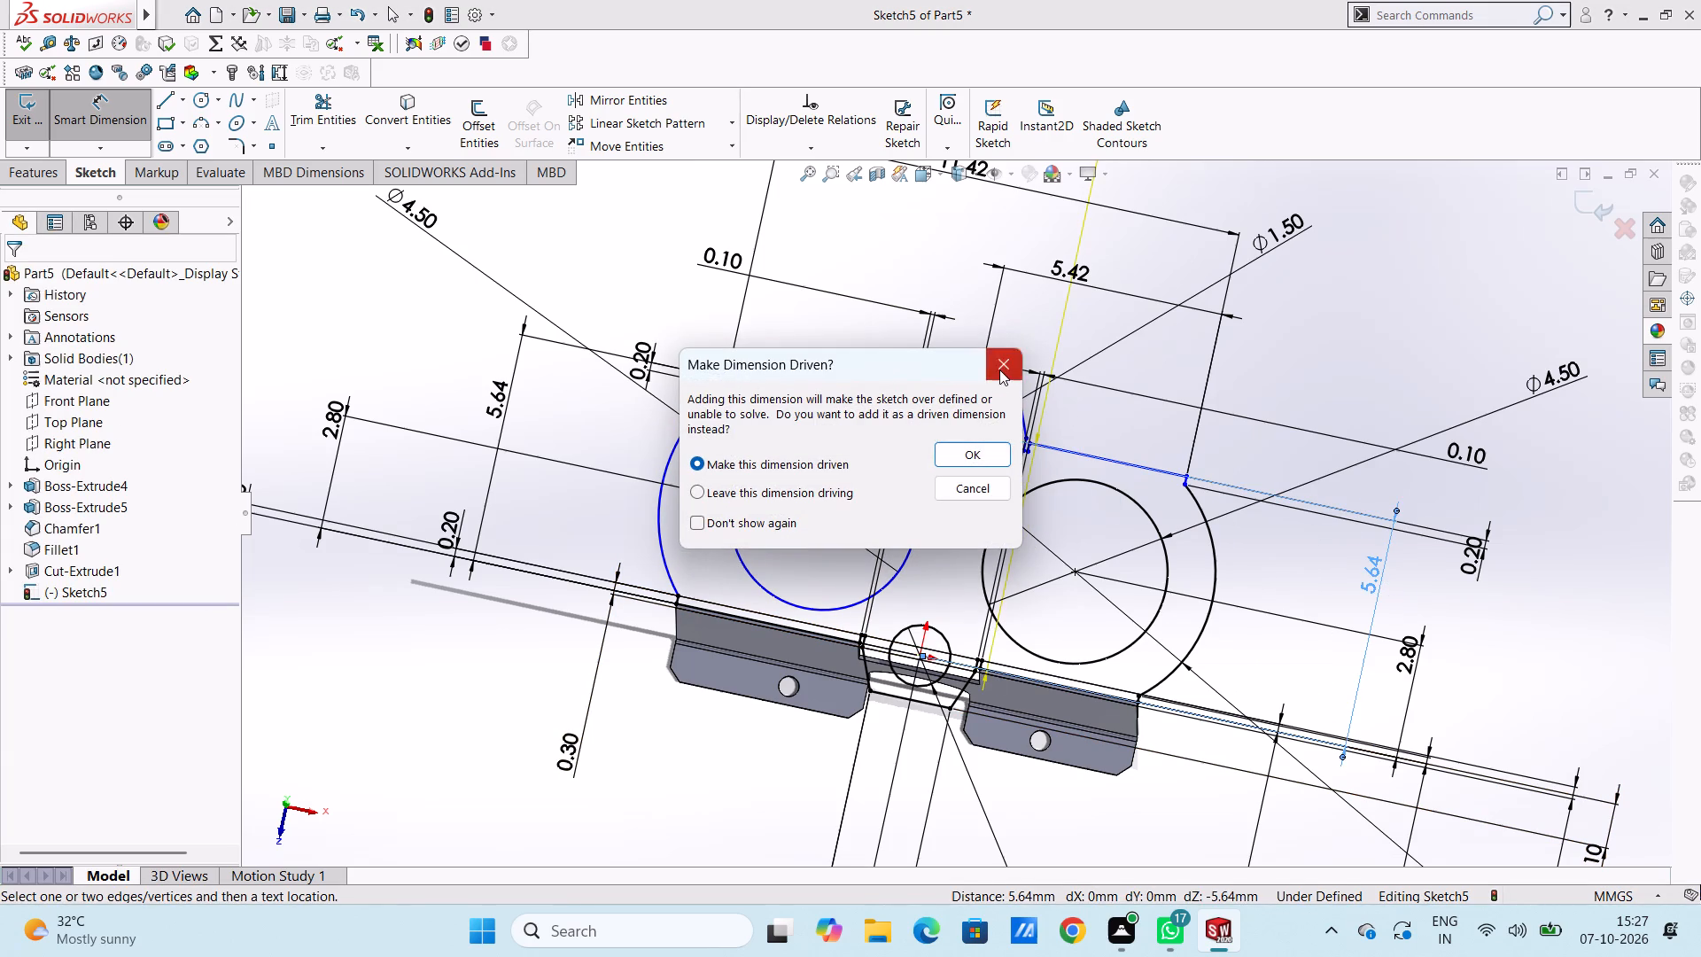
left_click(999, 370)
Dimension the distance from the origin to the mirrored profile's top line.
left_click(919, 656)
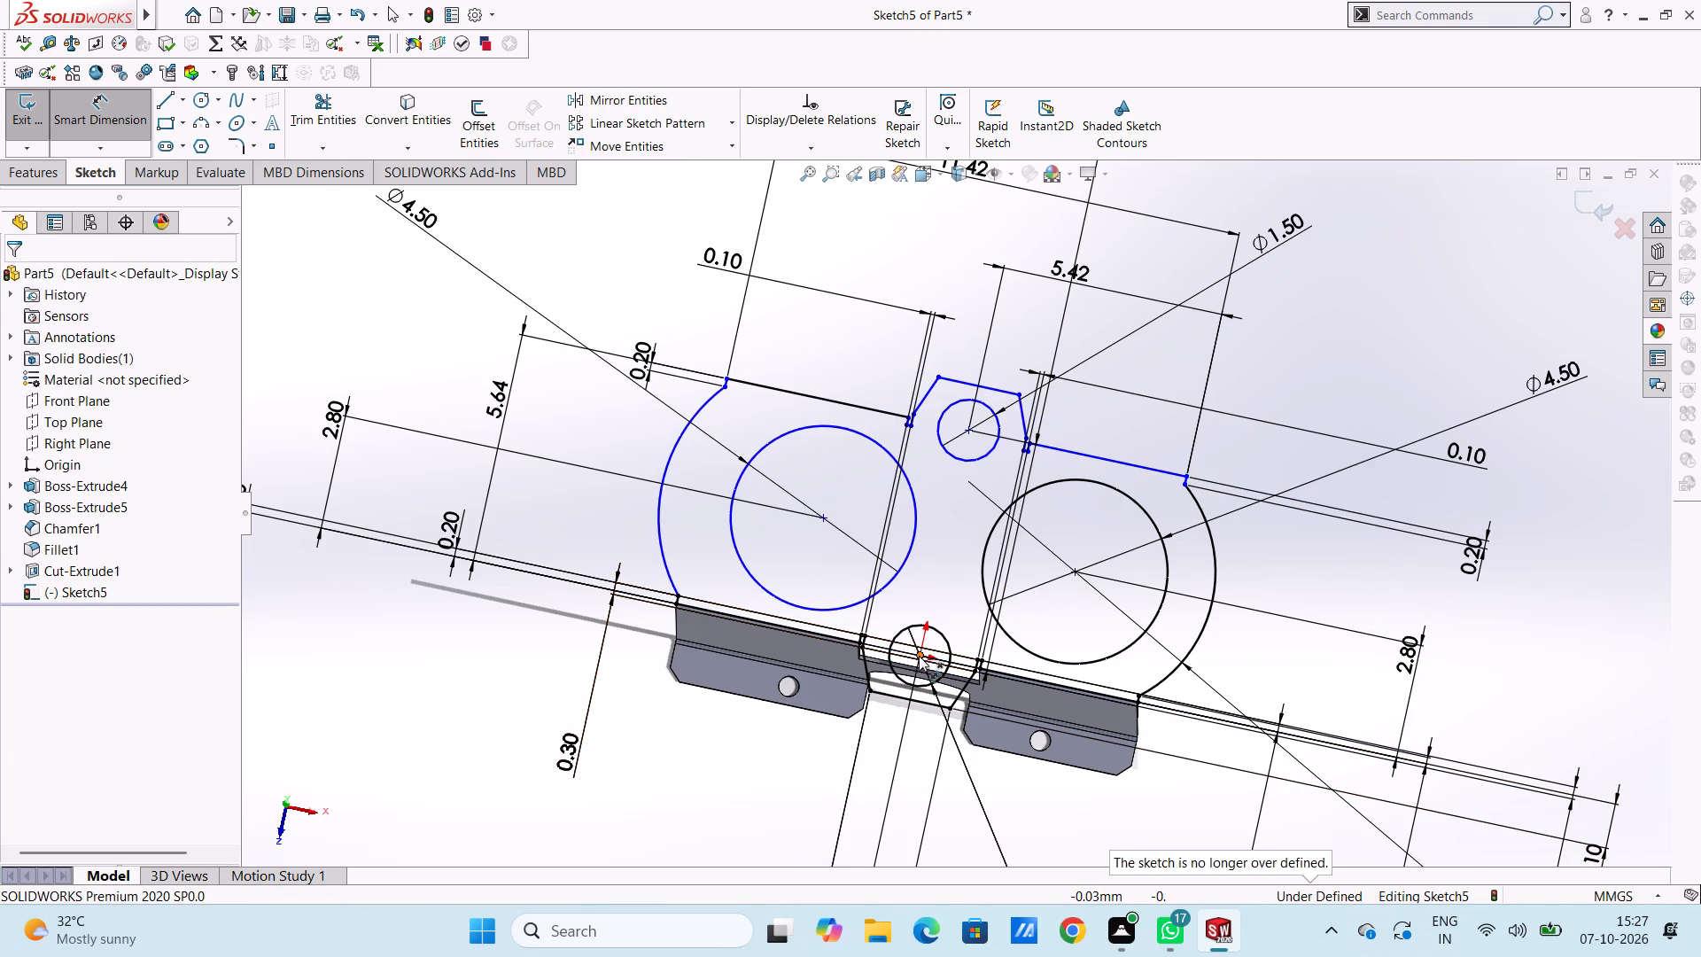
scroll(978, 393, "down", 4)
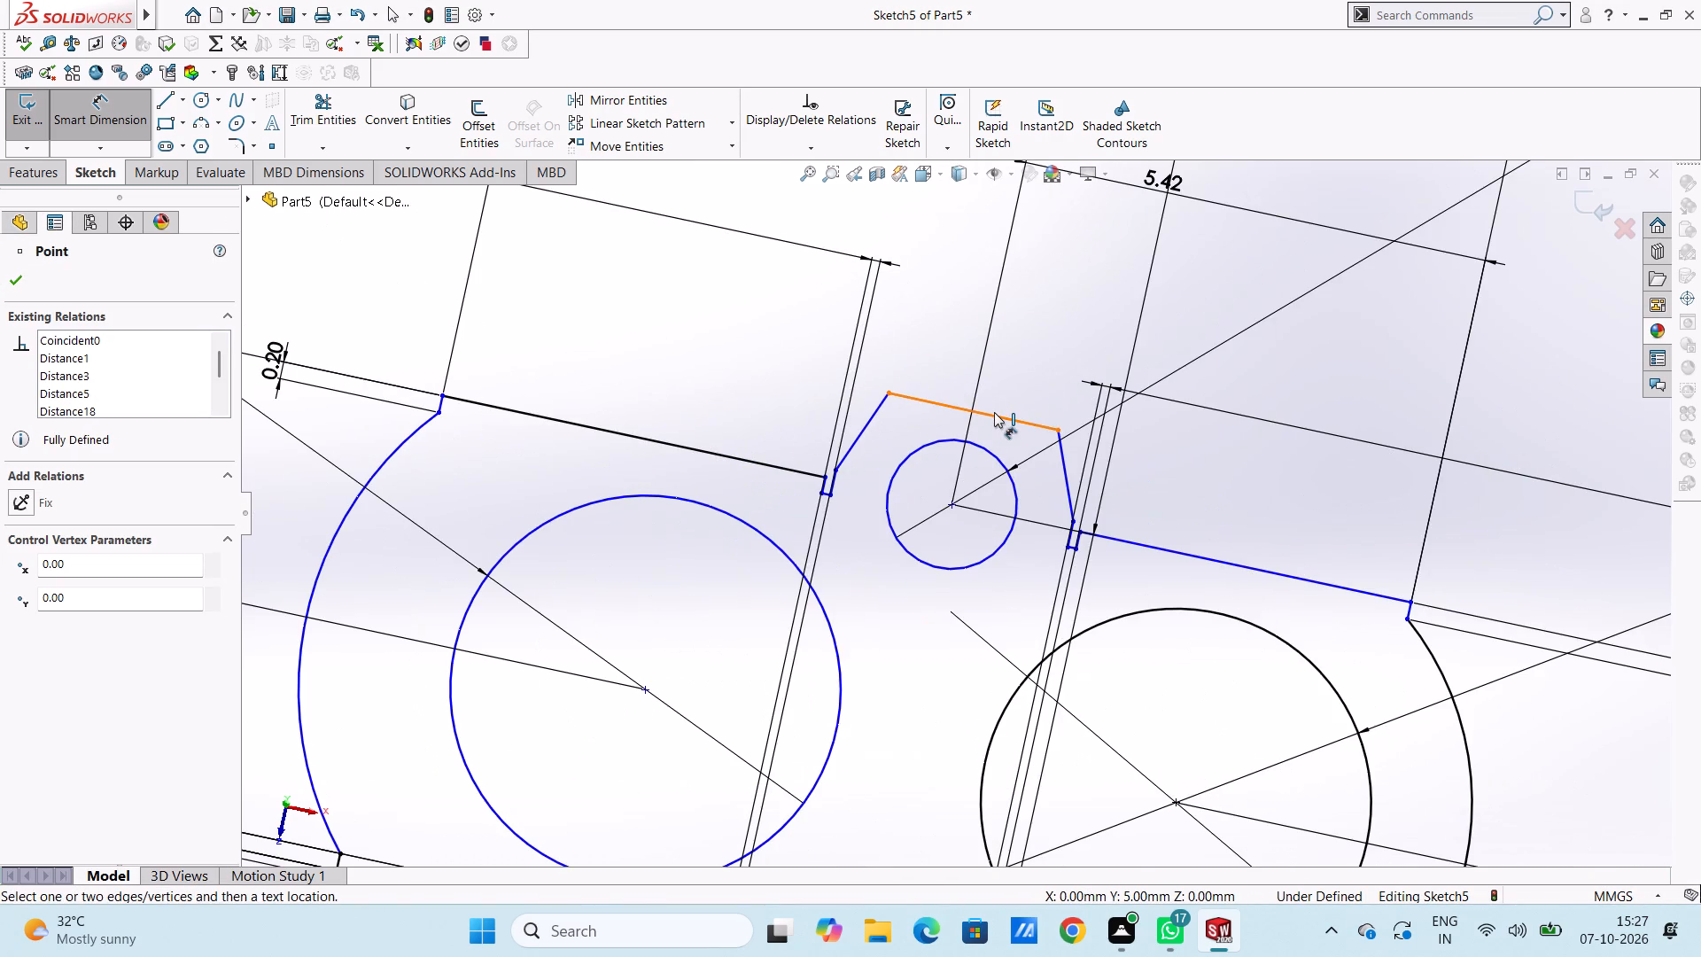
left_click(994, 412)
left_click(1554, 587)
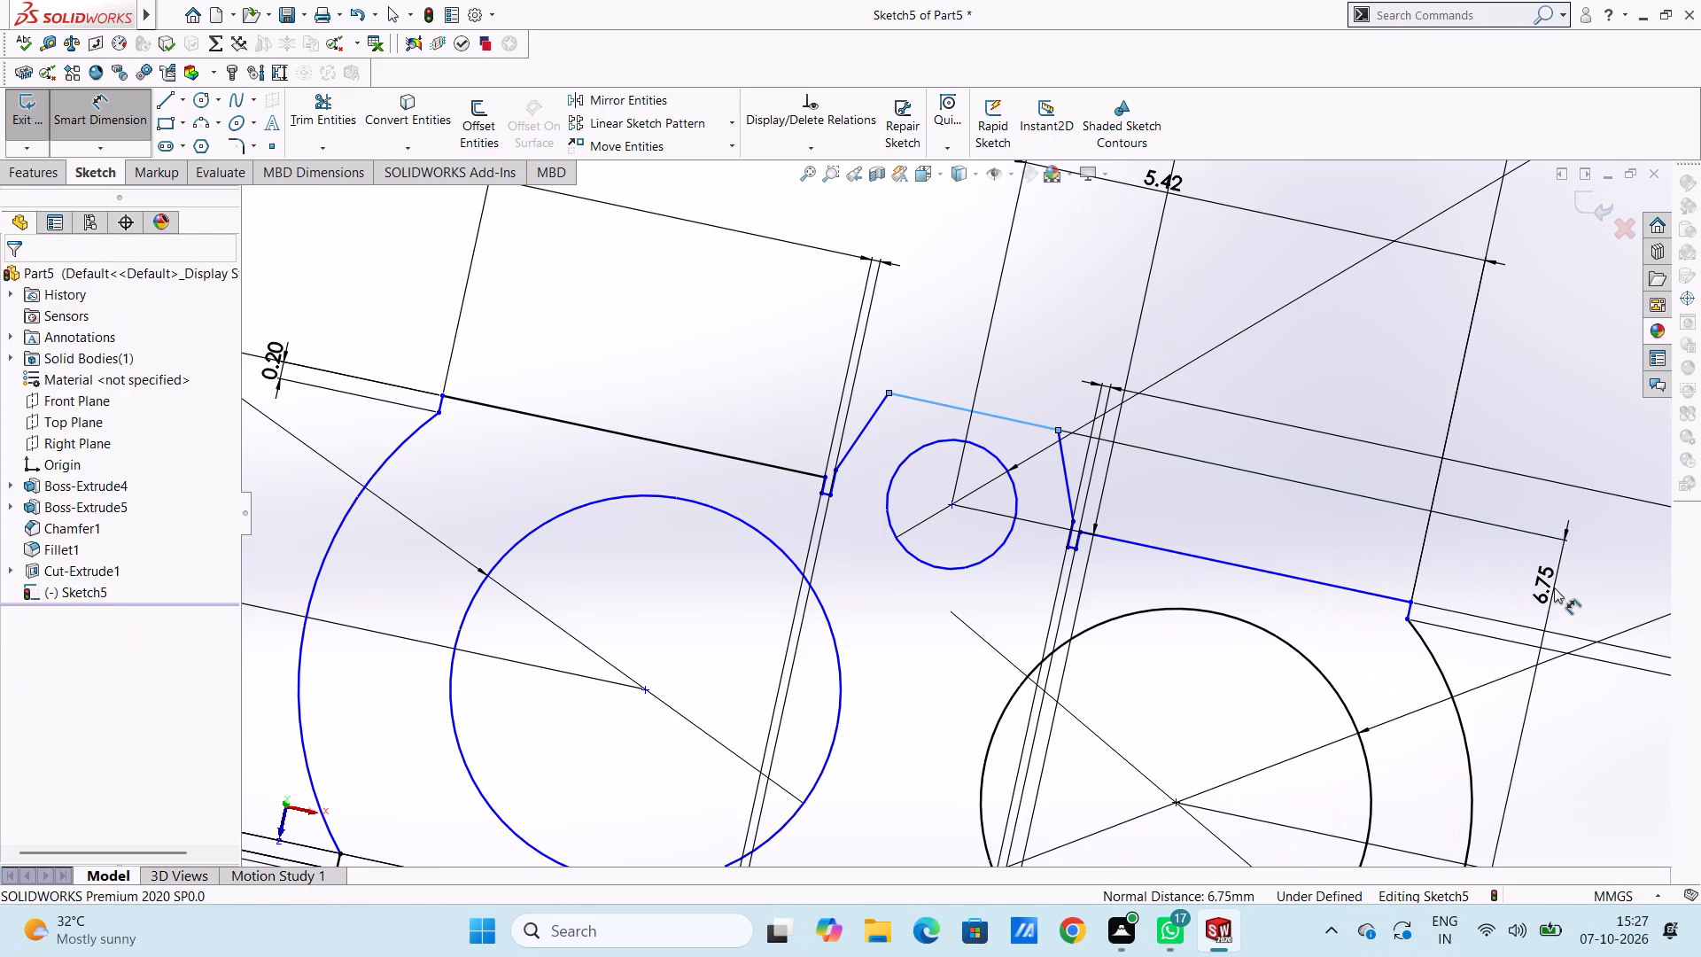
left_click(1485, 562)
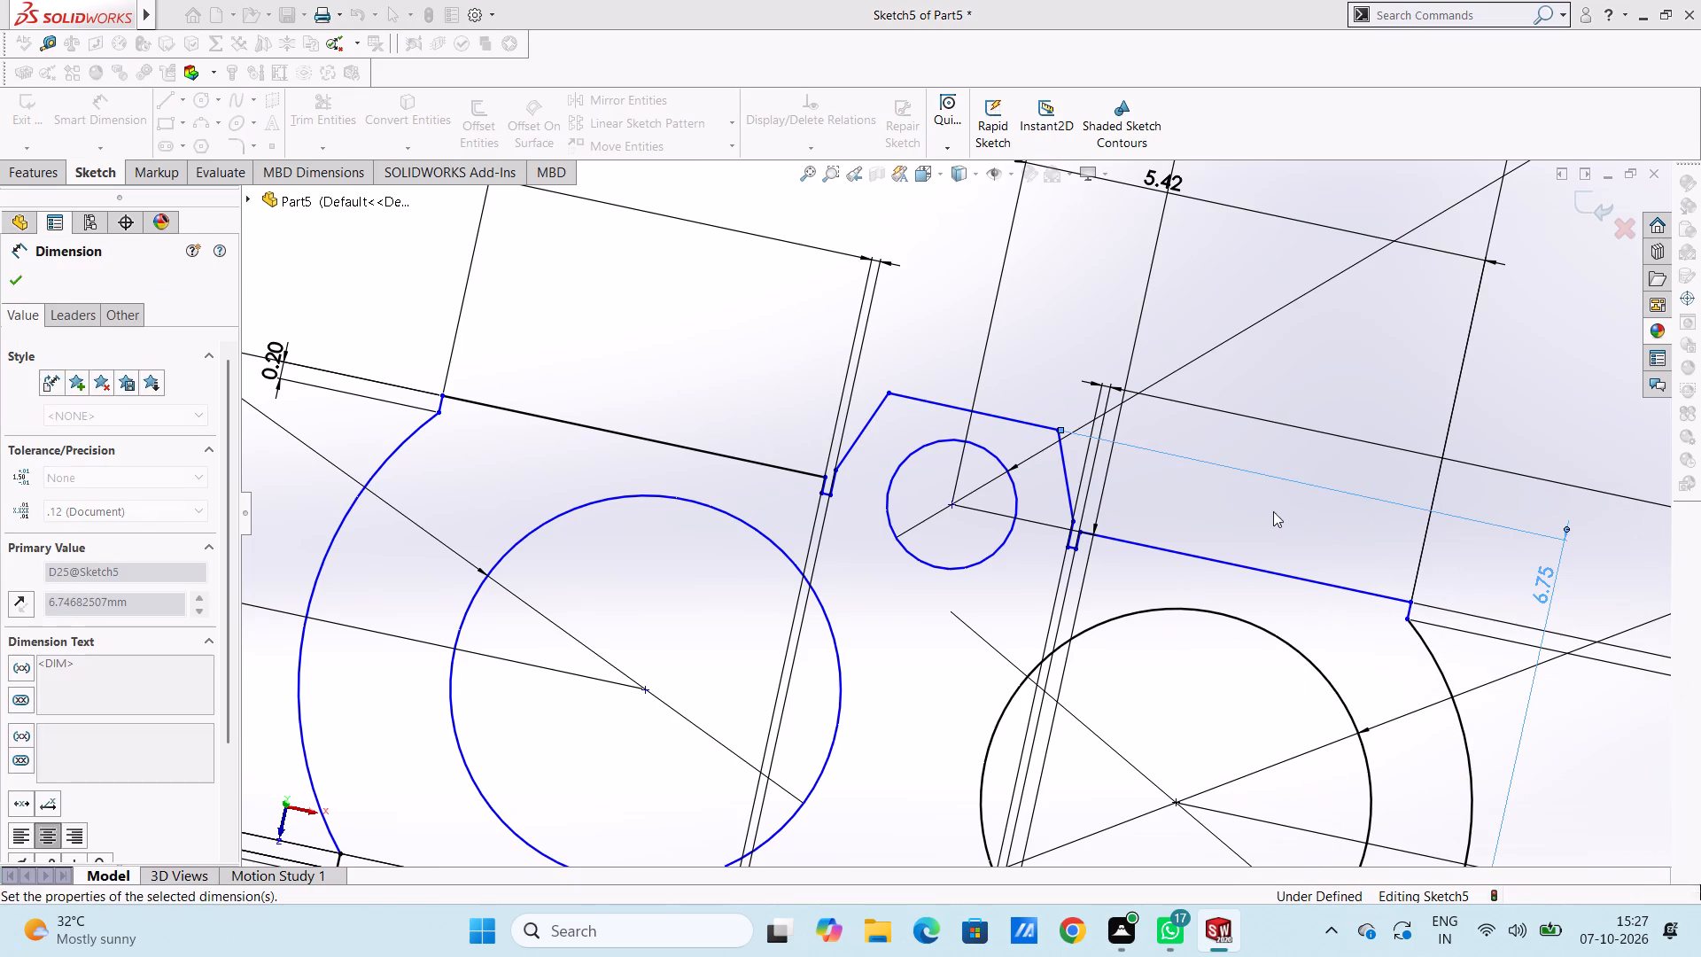
left_click(1273, 511)
Dimension the horizontal distance from the origin to the mirrored profile's upper right corner.
scroll(1027, 617, "up", 6)
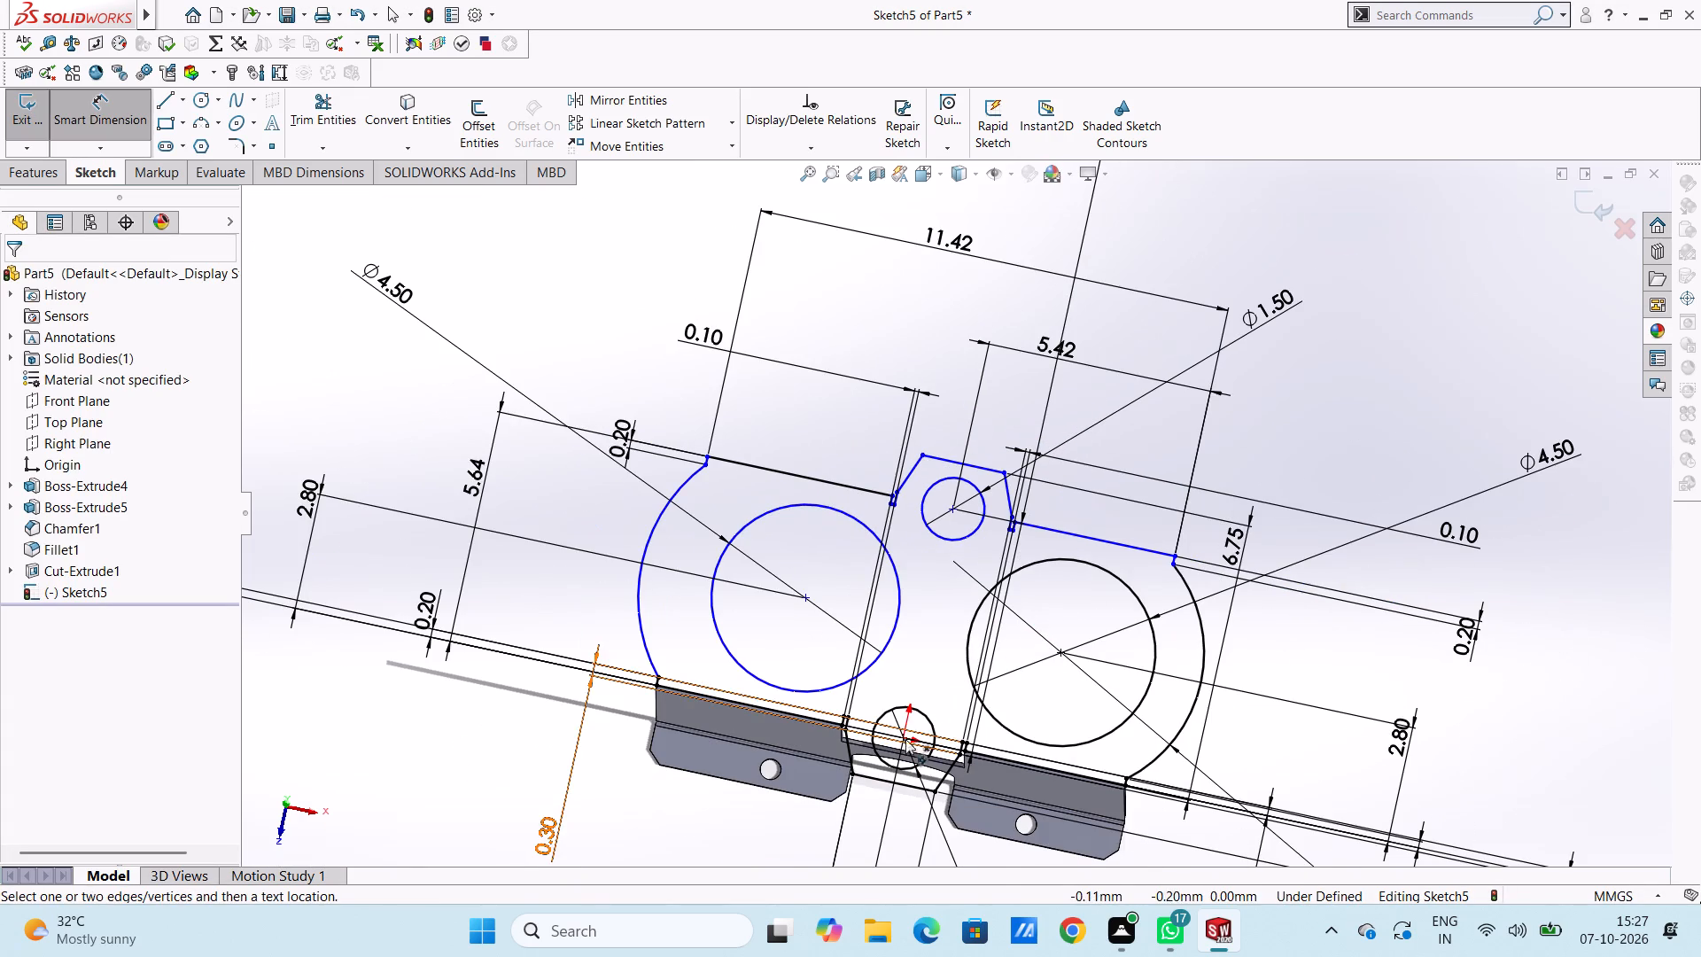
left_click(906, 735)
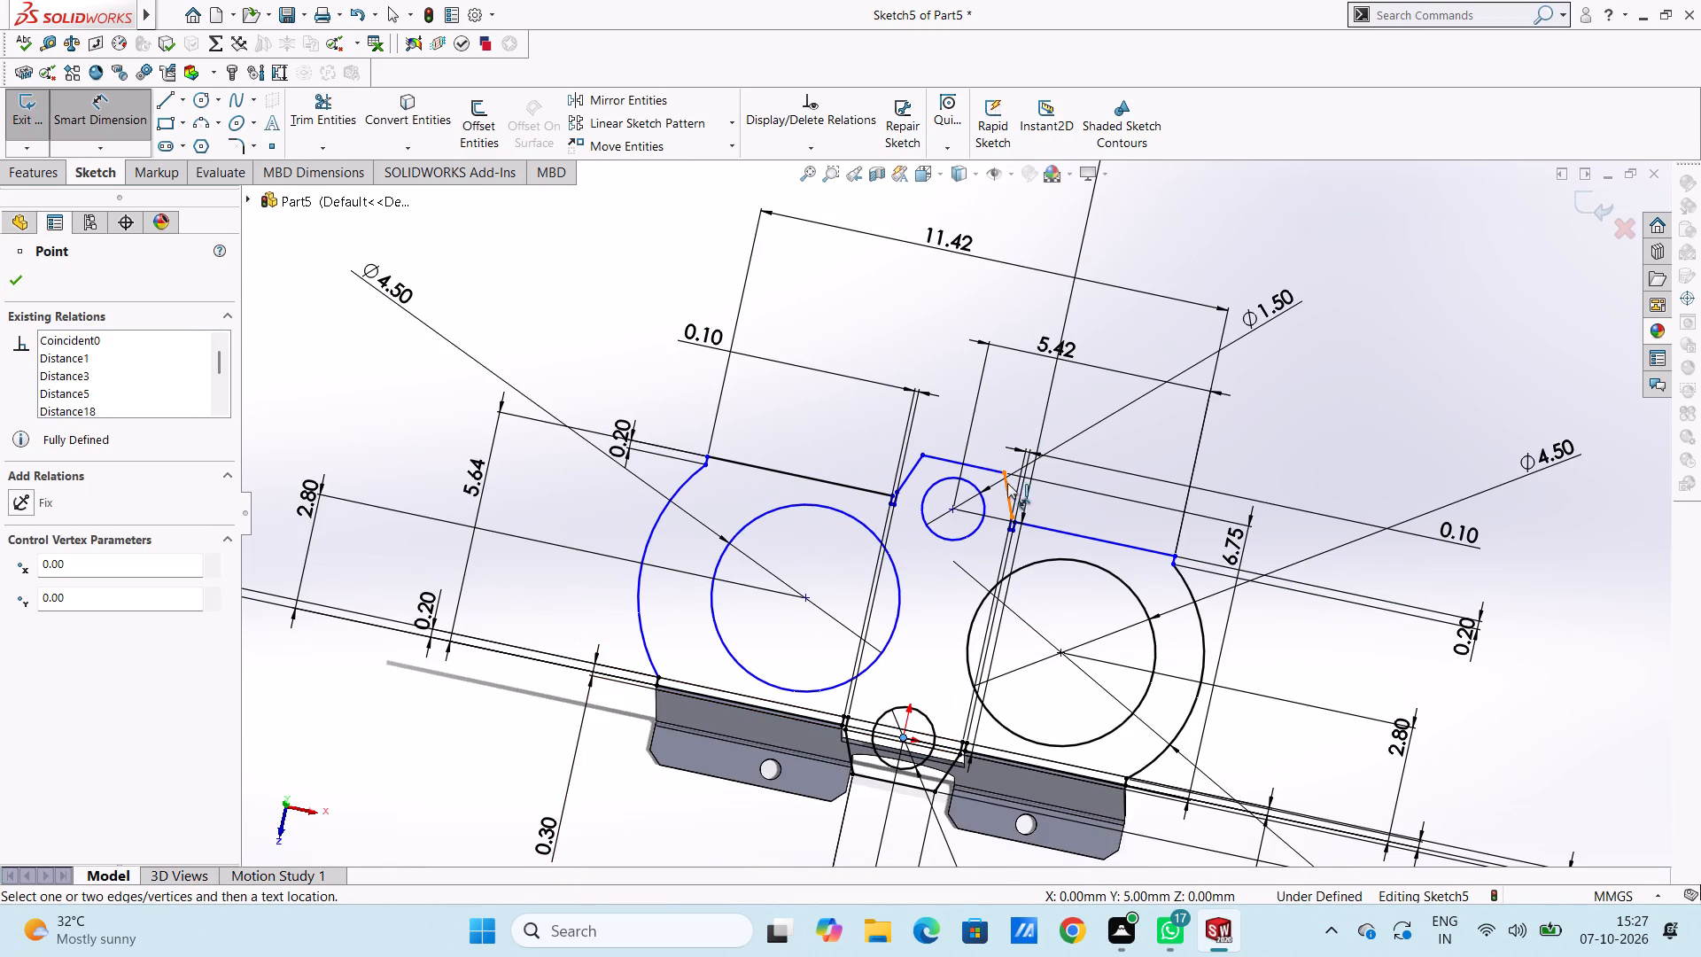
left_click(1004, 477)
scroll(1050, 273, "up", 3)
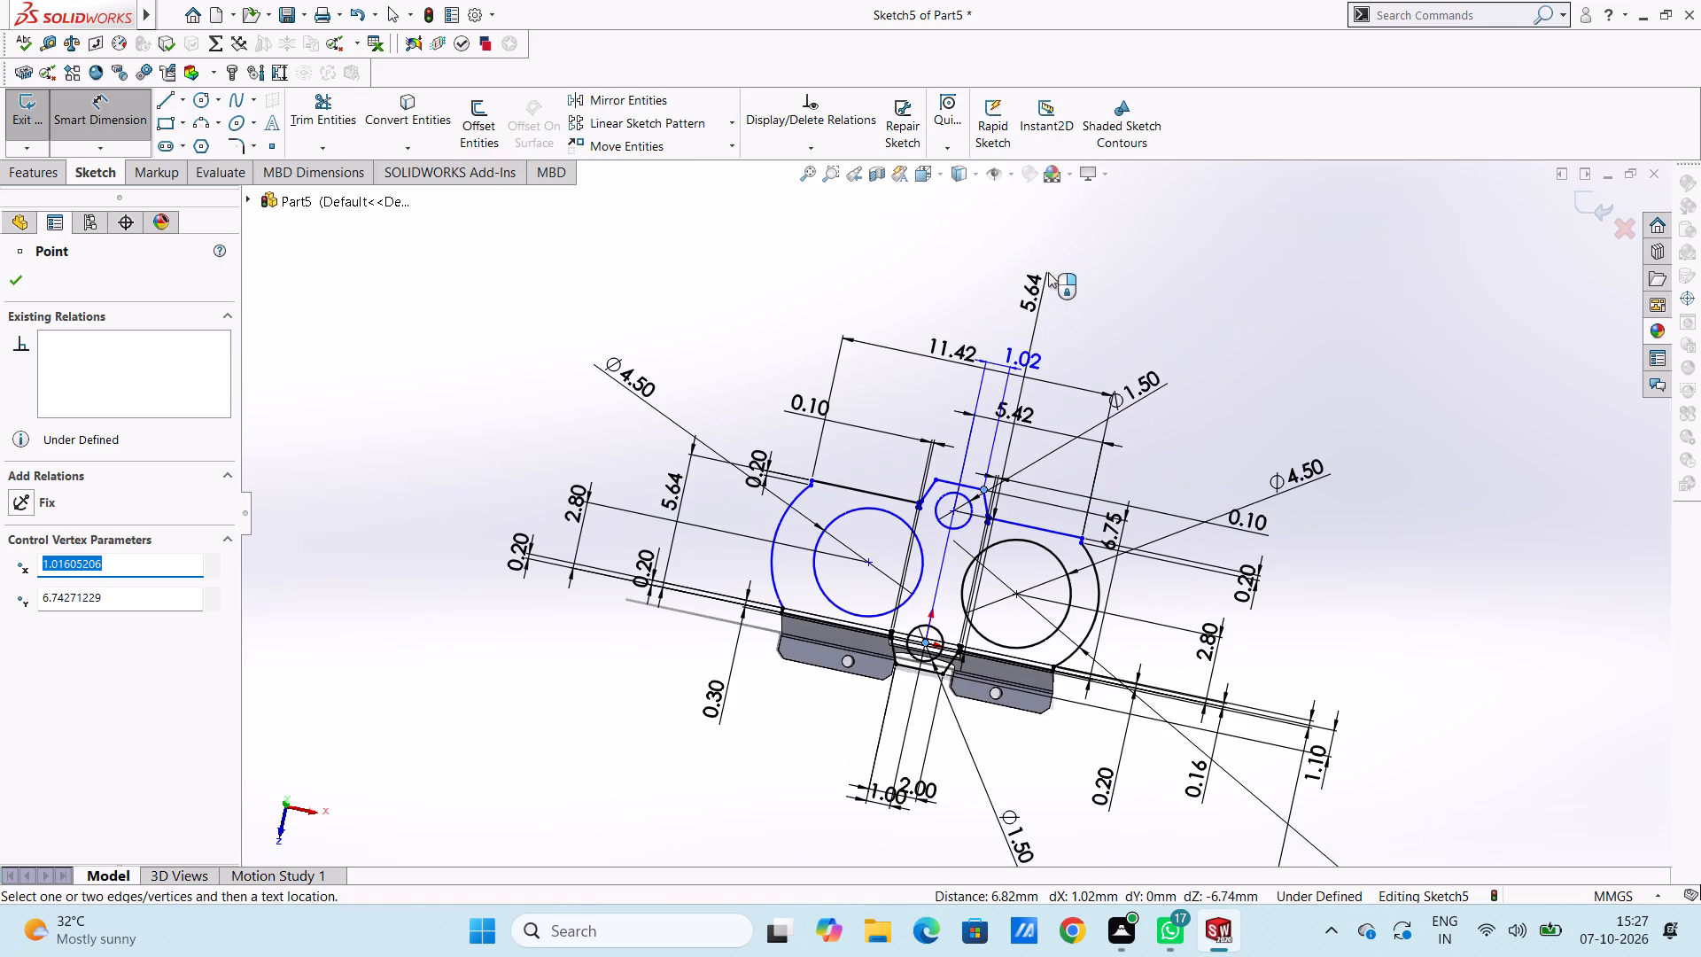
left_click(1014, 243)
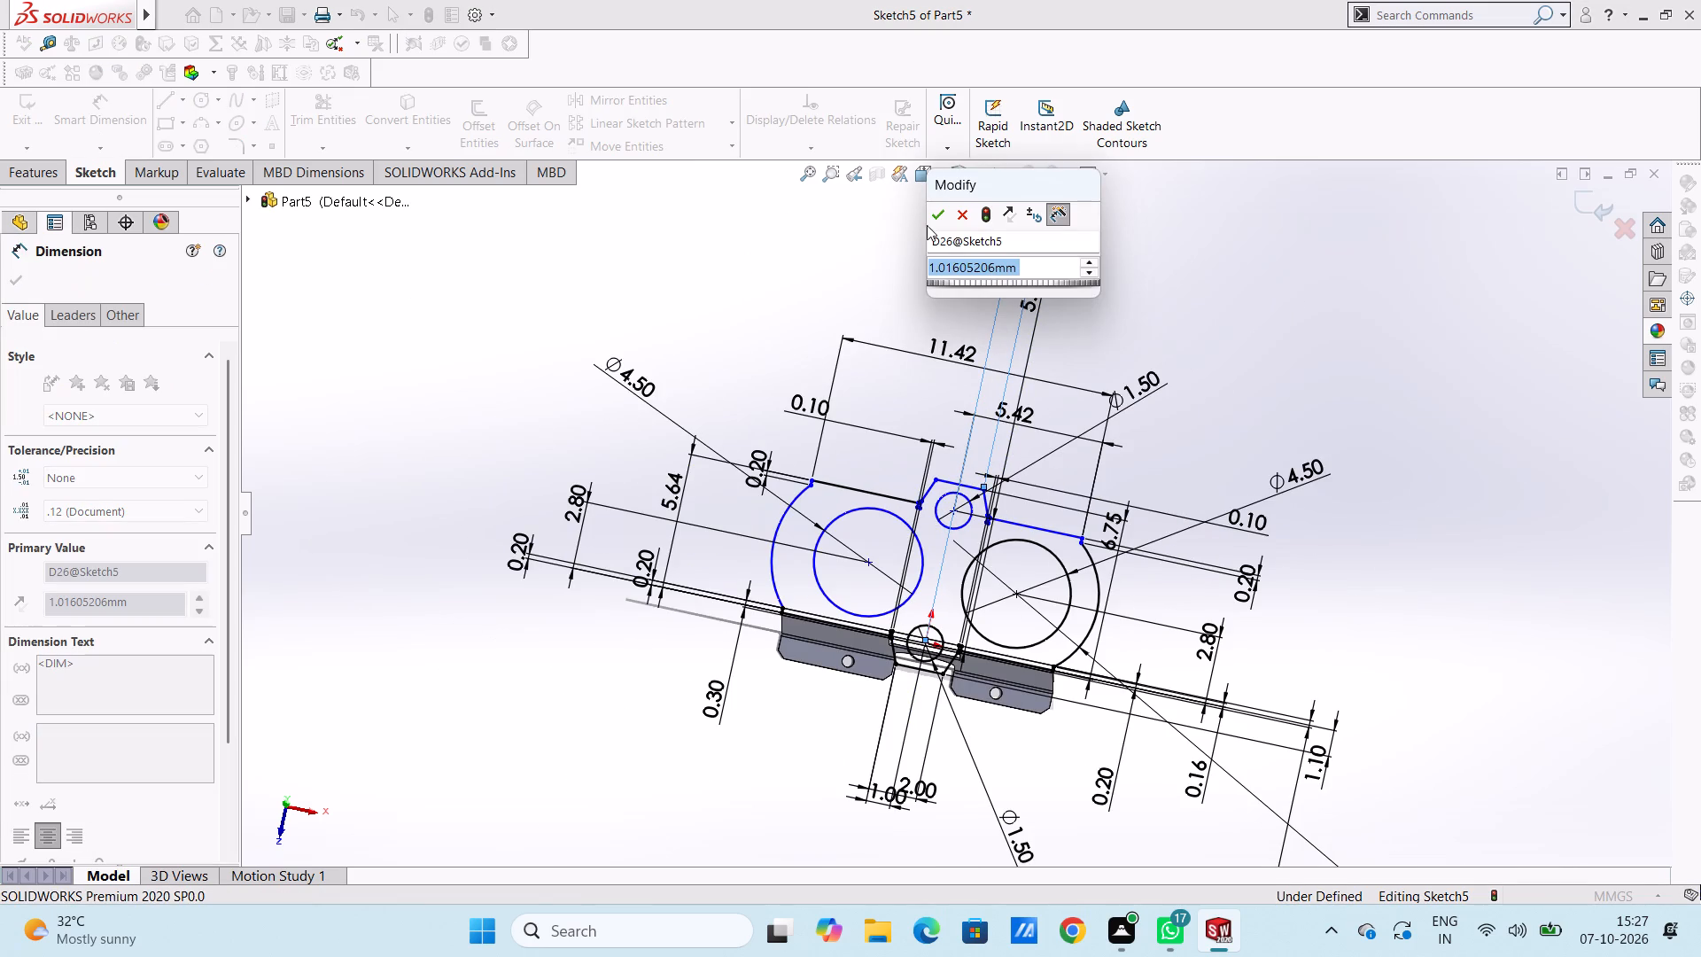
left_click(936, 209)
left_click(846, 254)
Dimension the depth and width of the mirrored profile's right relief slot.
scroll(947, 525, "down", 4)
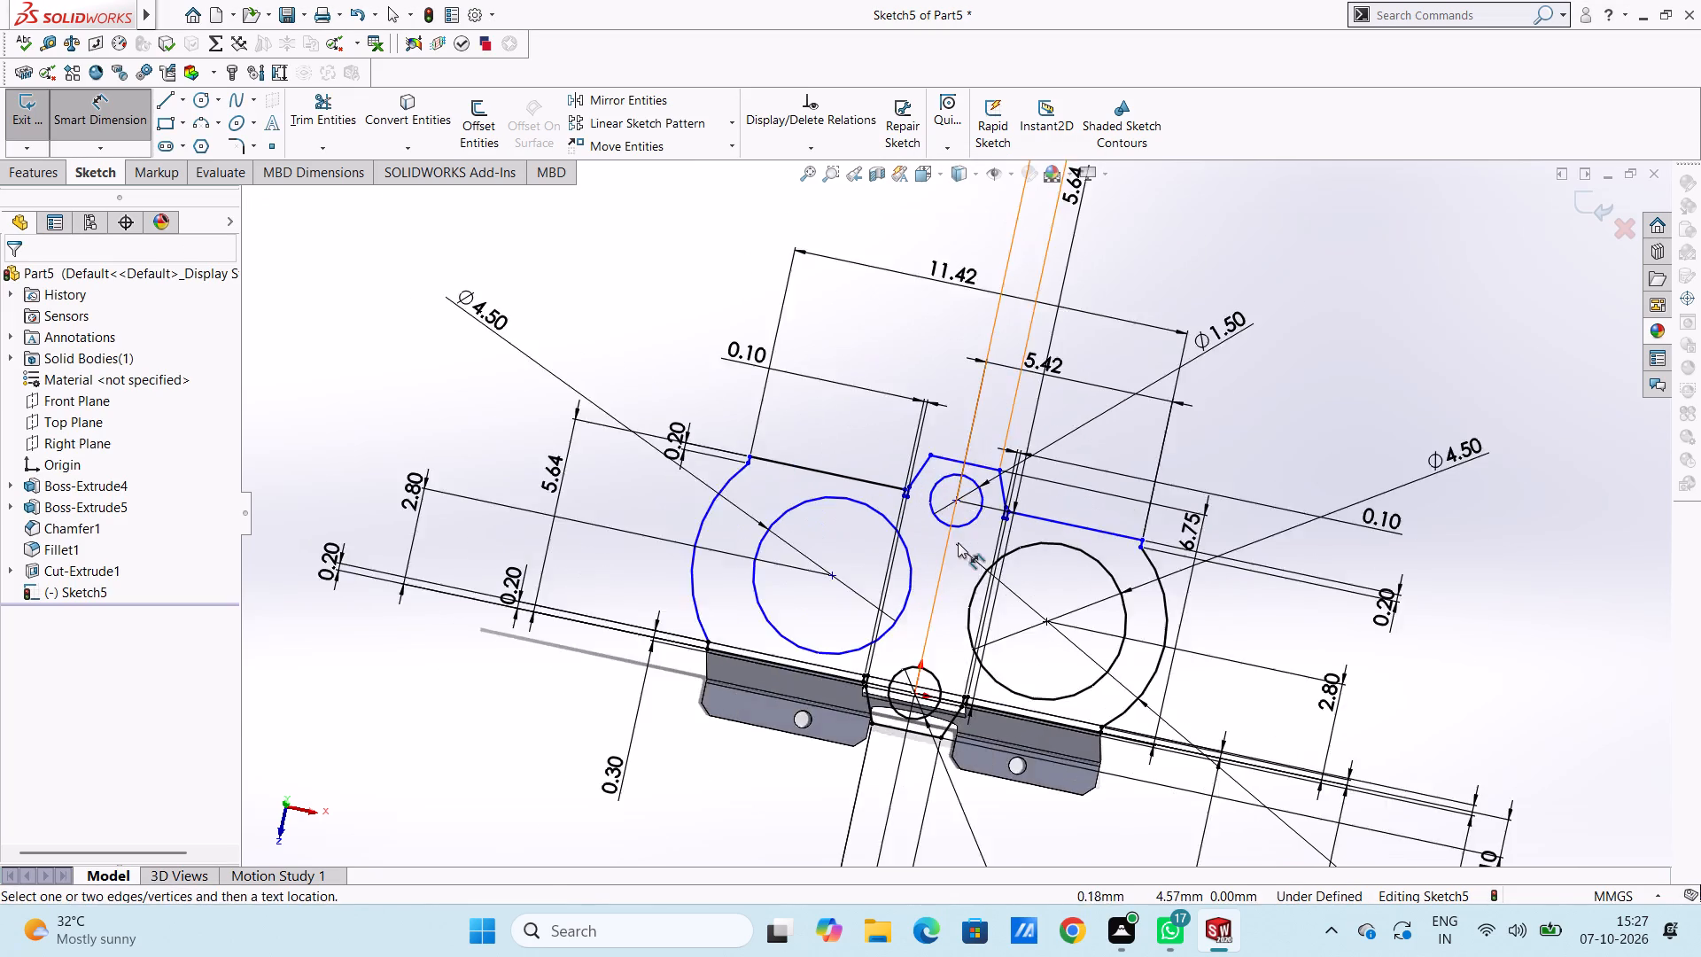
scroll(958, 542, "down", 1)
scroll(1021, 486, "down", 4)
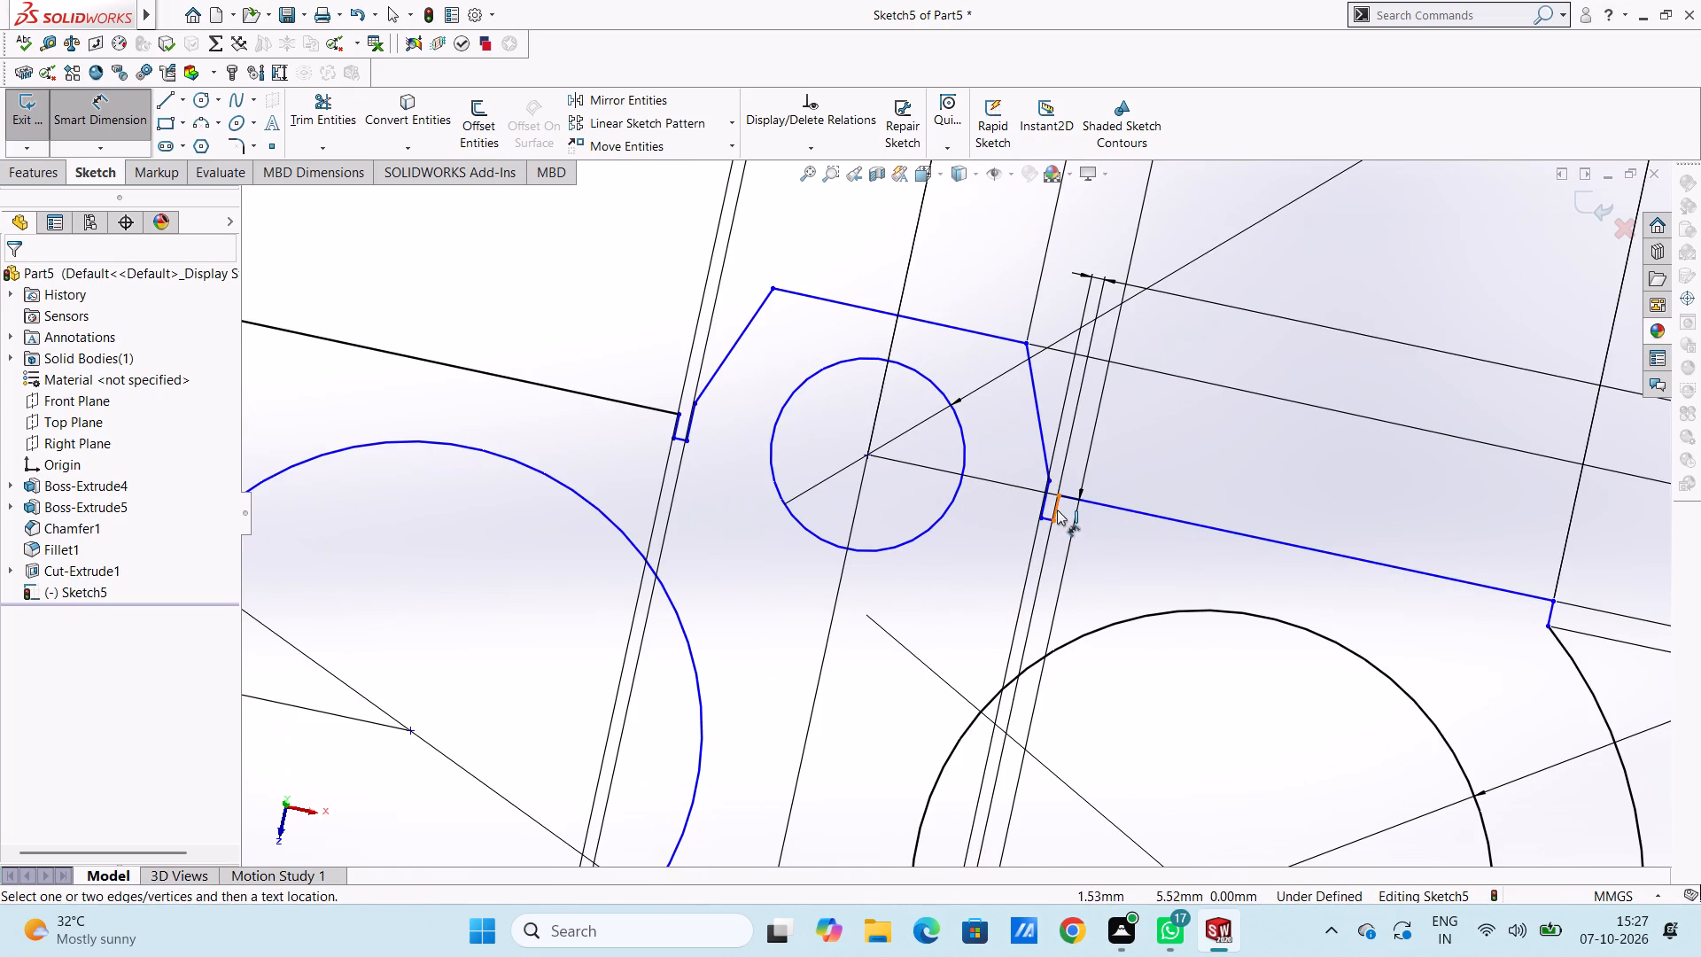
left_click(1057, 510)
left_click(1433, 624)
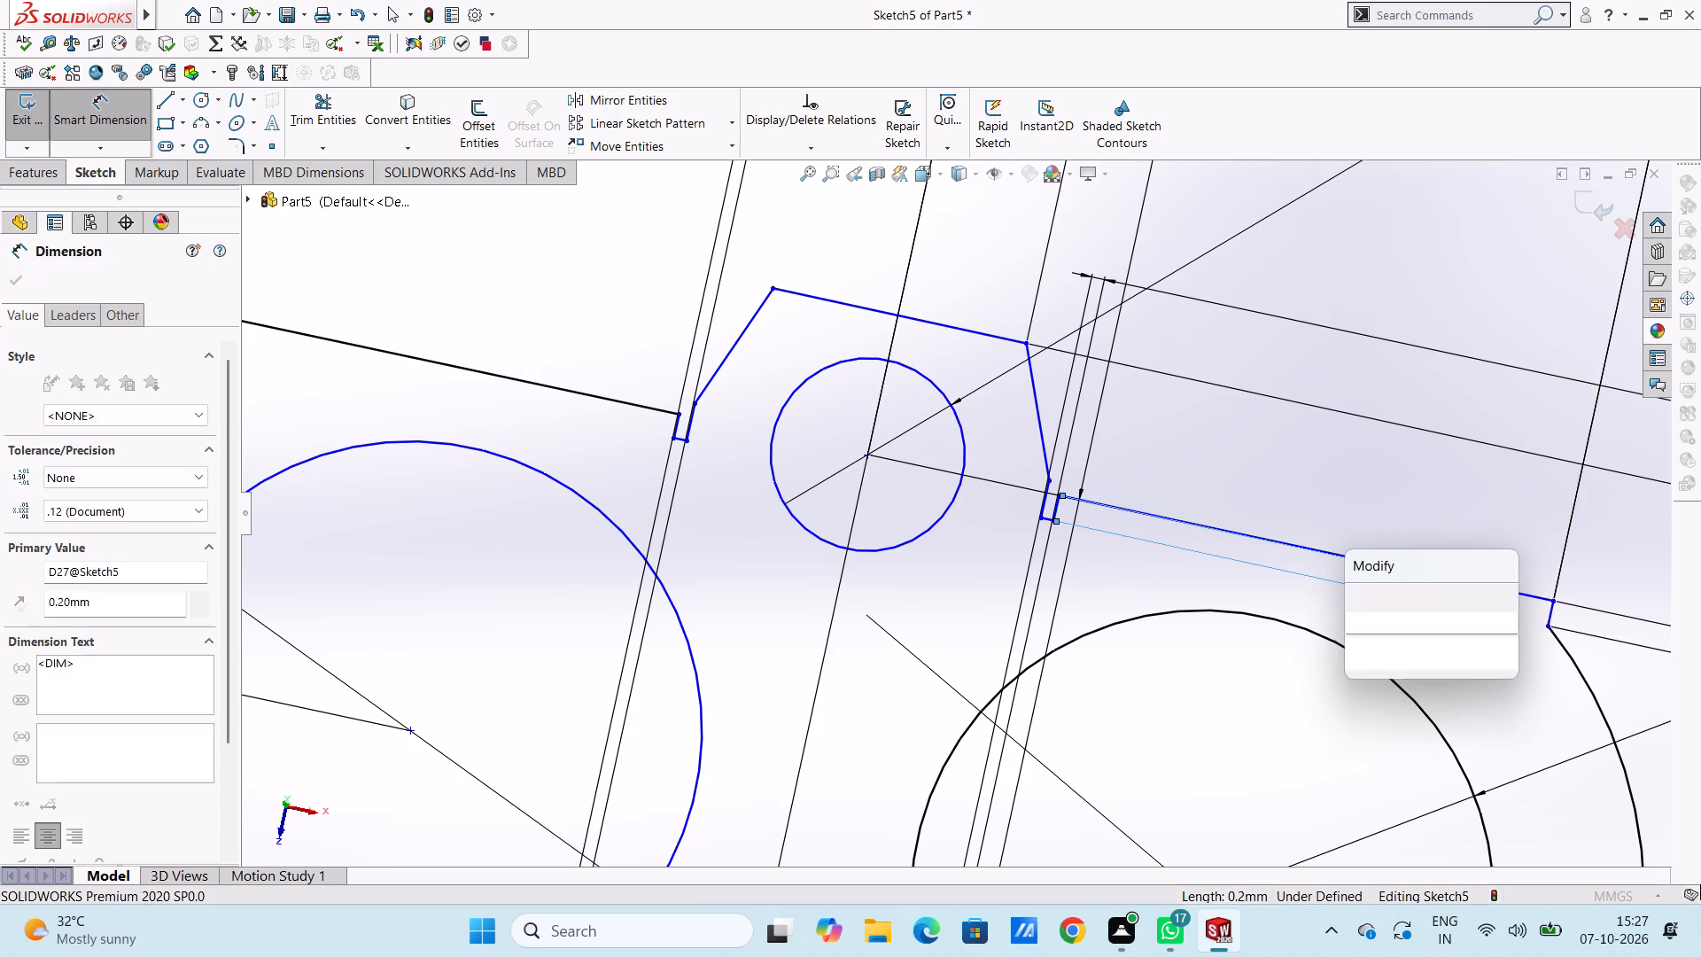
left_click(1355, 598)
left_click(1233, 580)
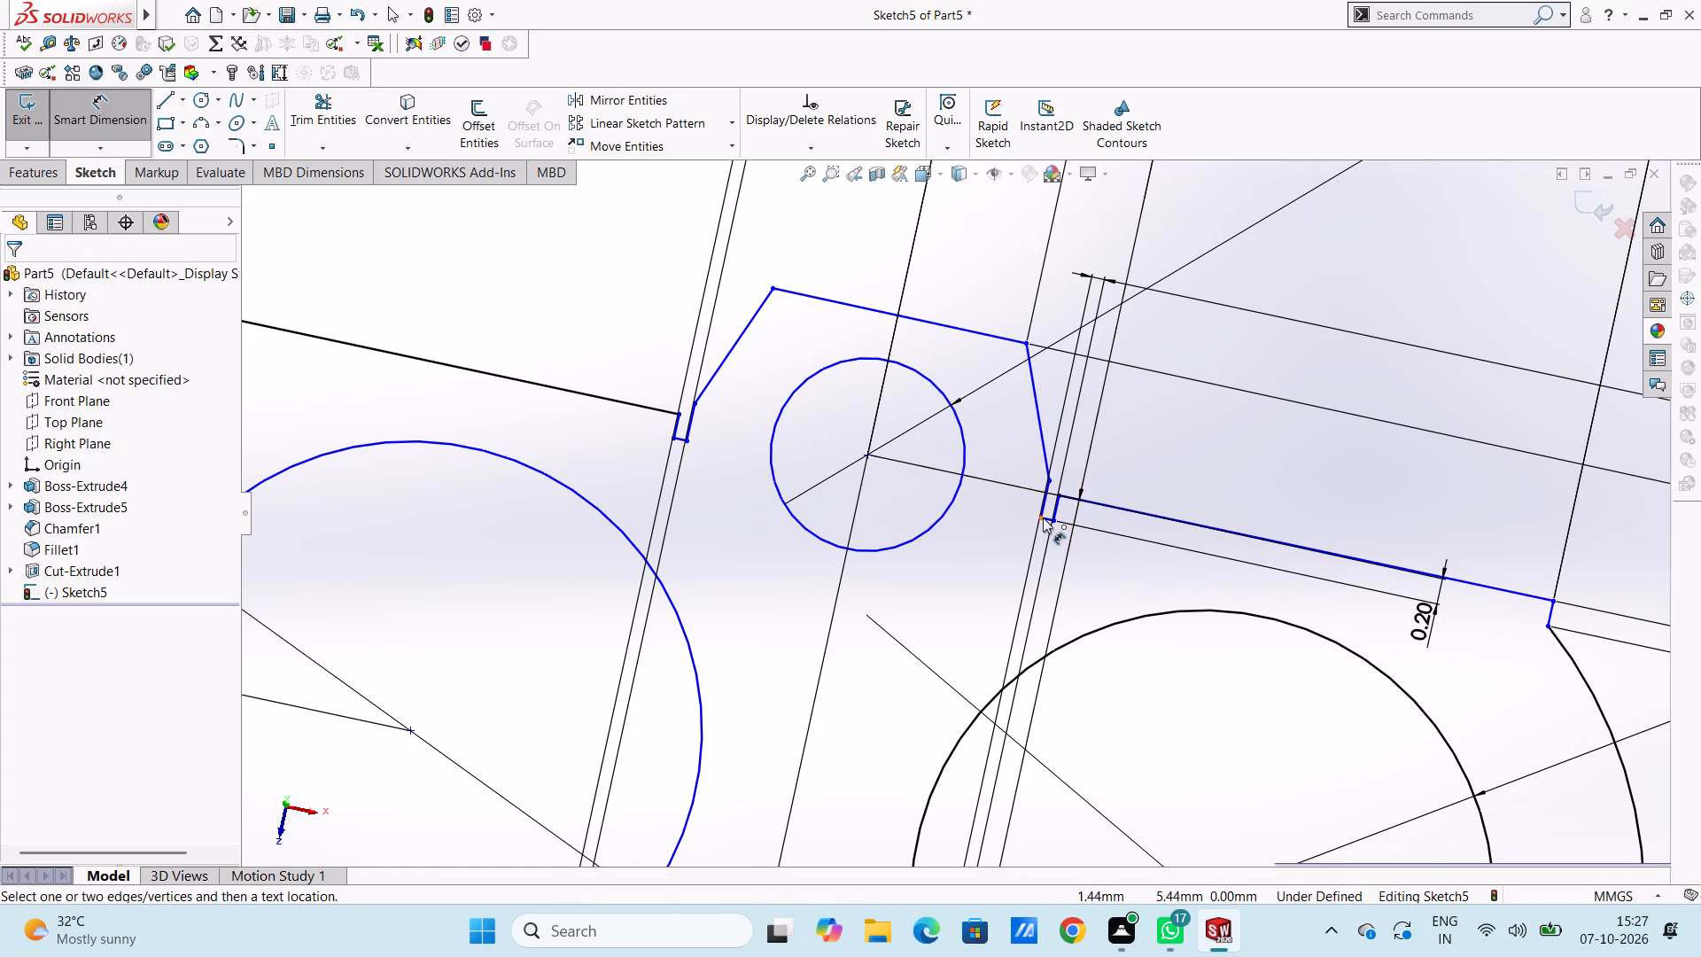
left_click(1047, 519)
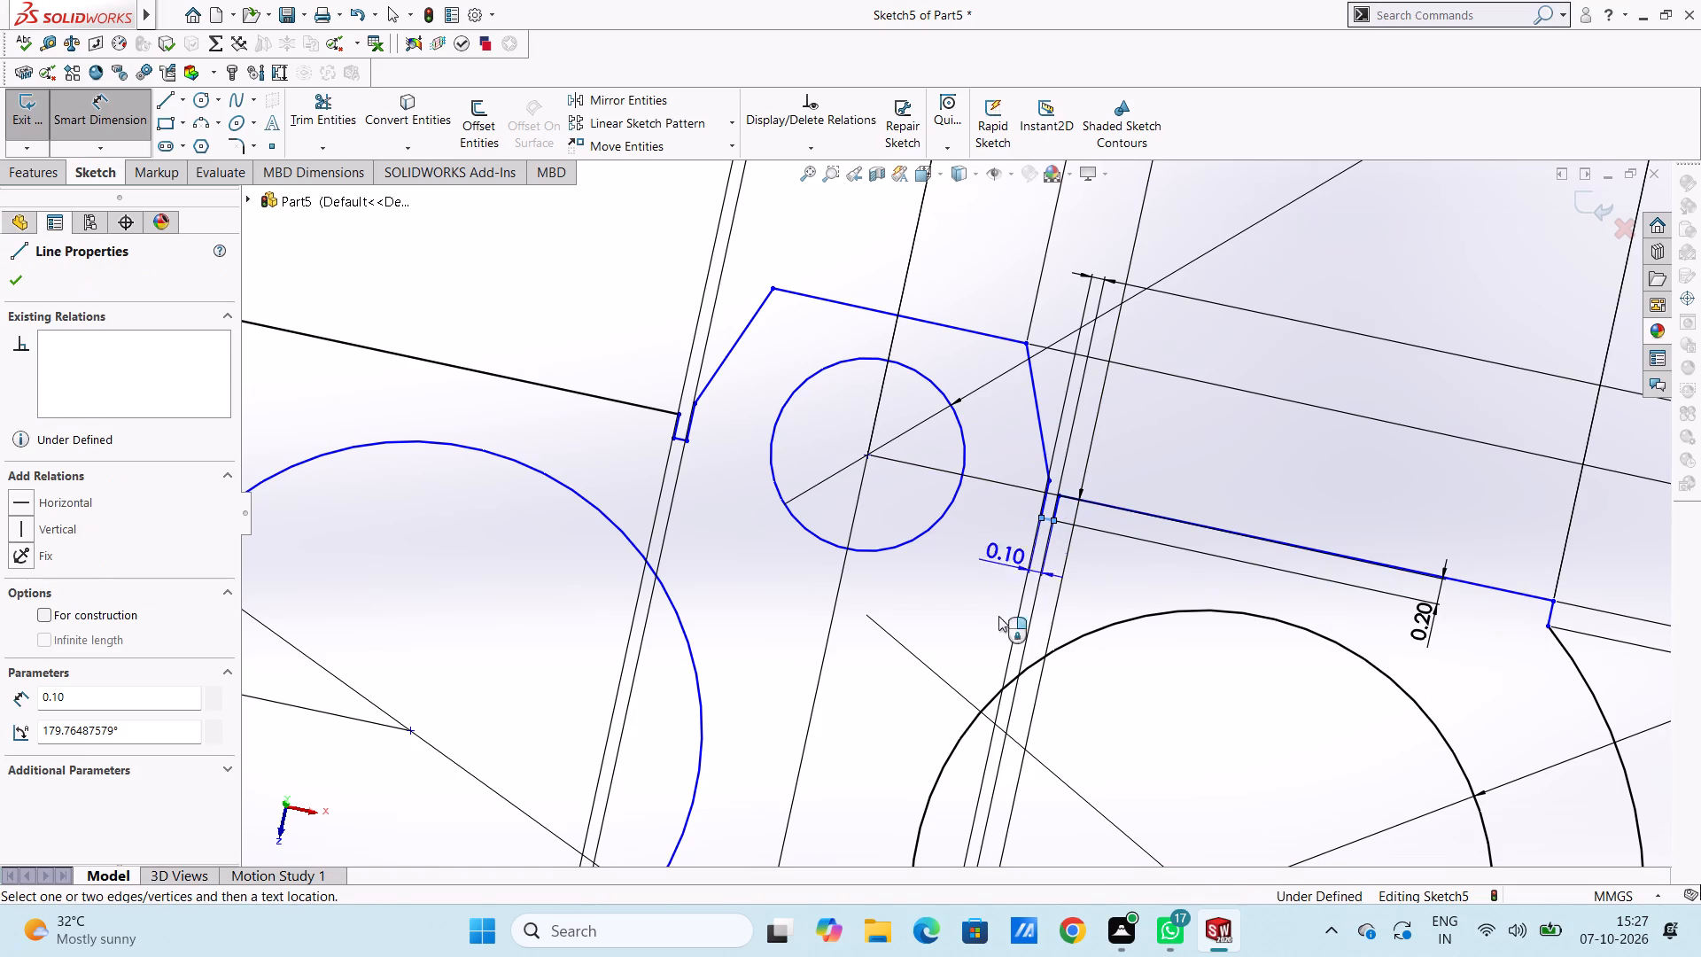
left_click(989, 631)
double_click(914, 610)
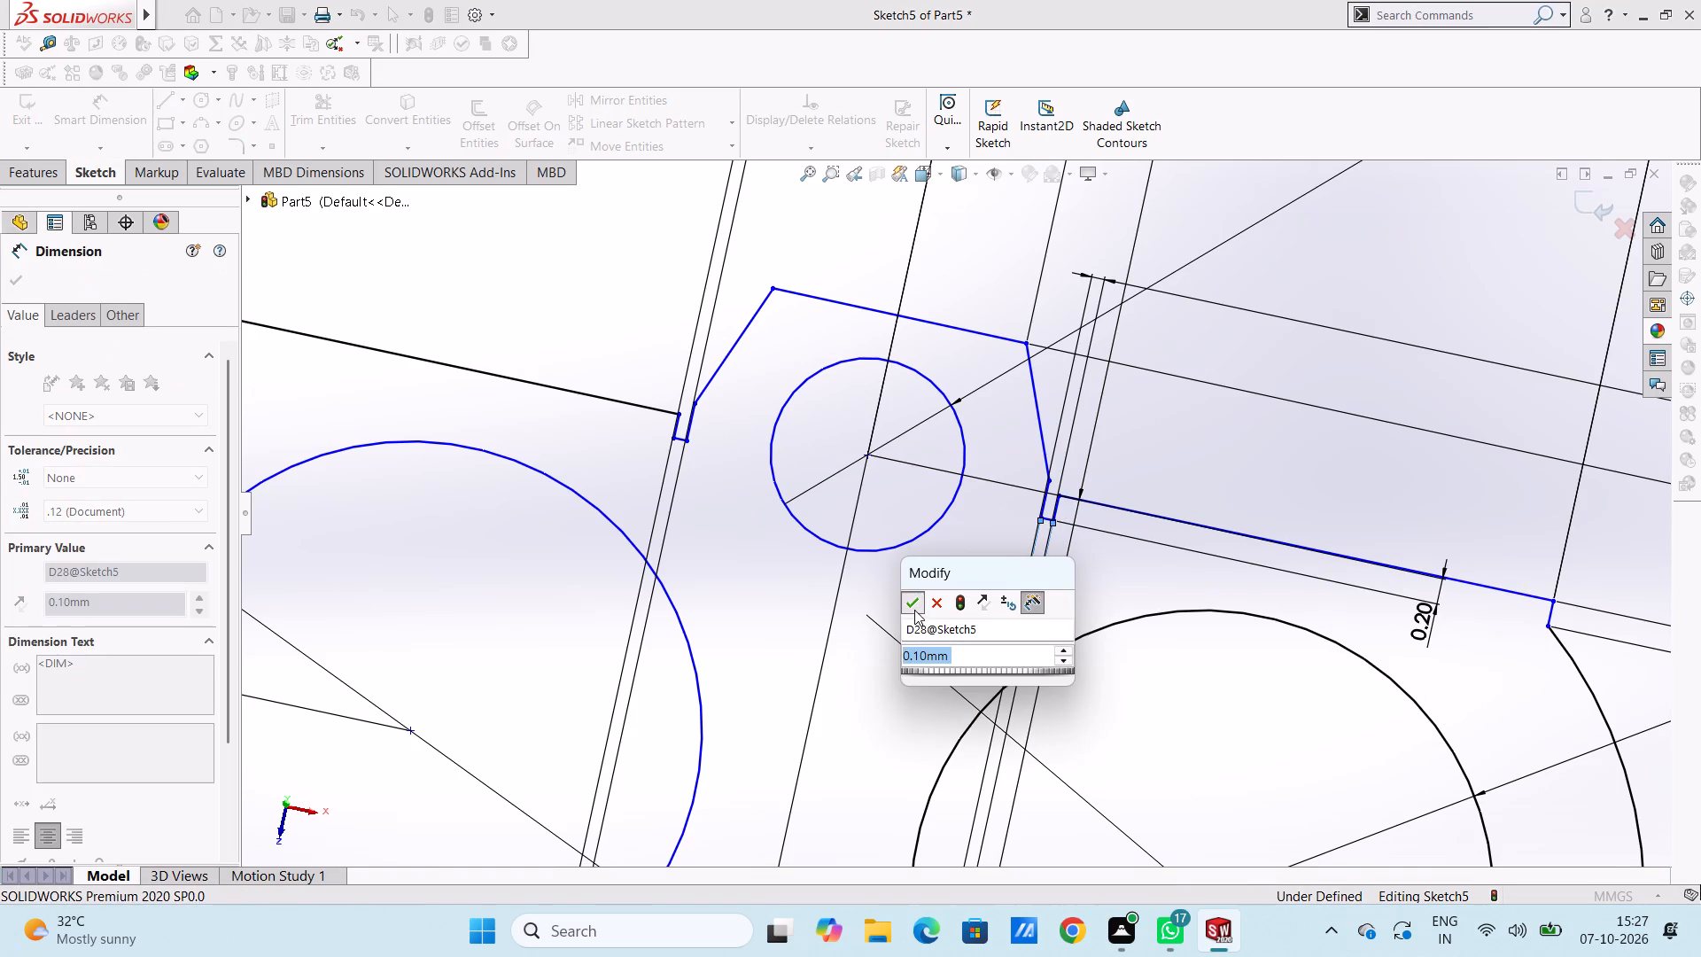
Dimension the vertical height of the mirrored profile's slanted right side.
left_click(1042, 426)
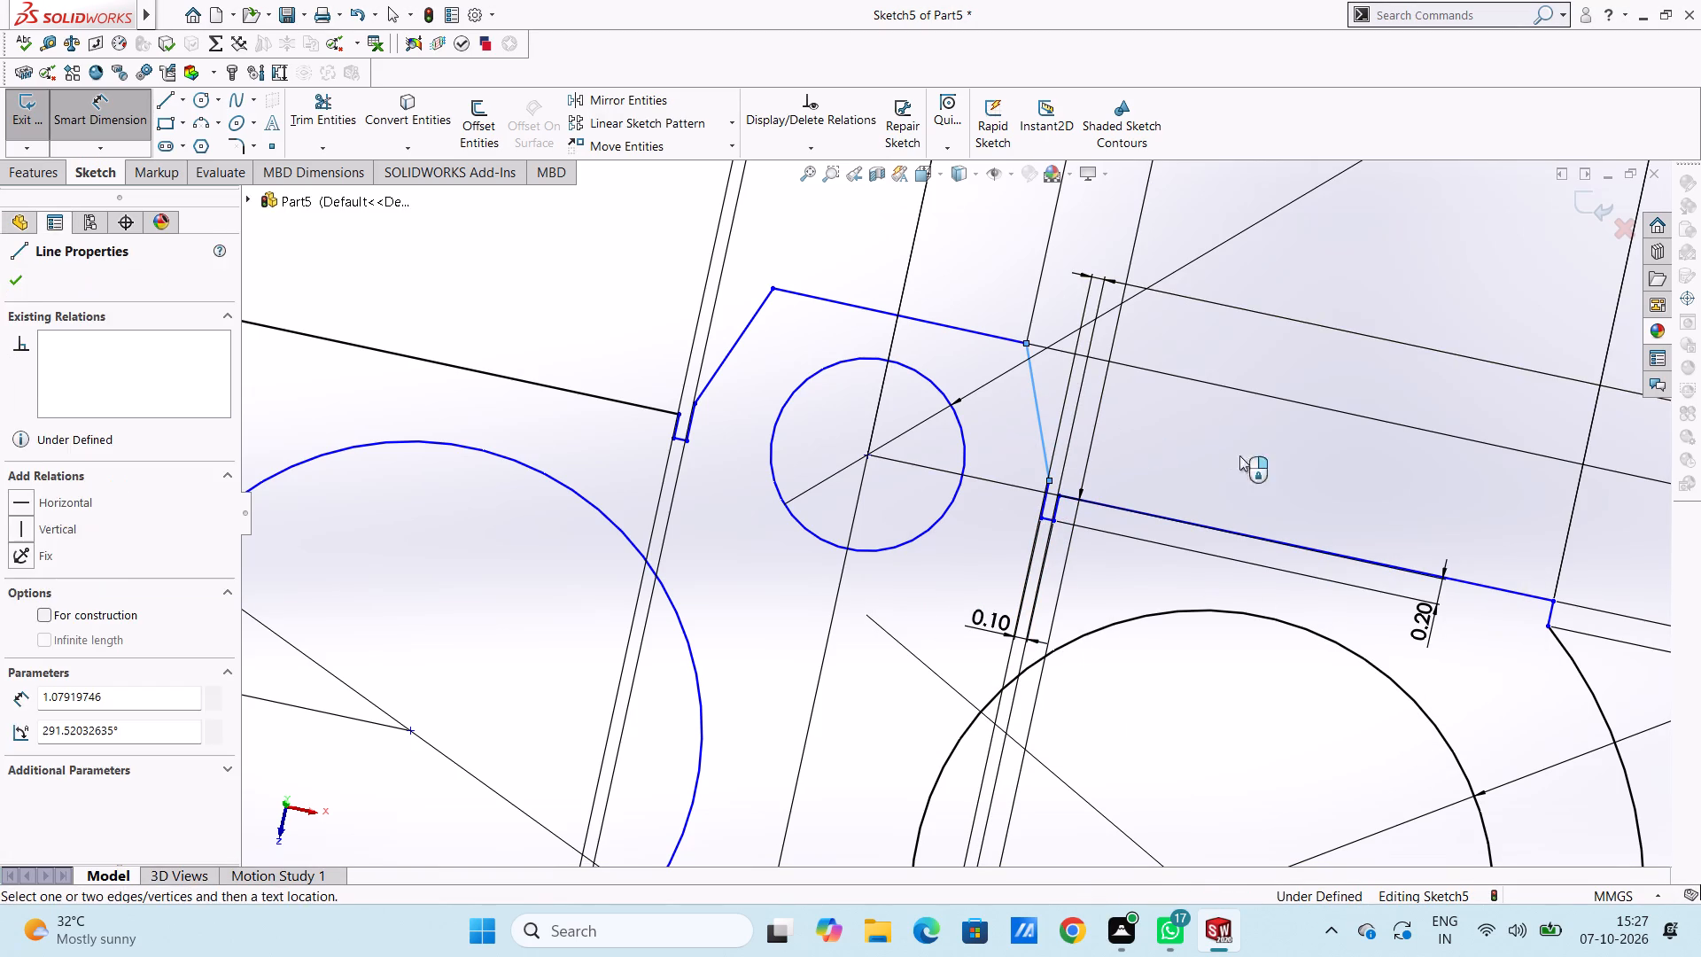
left_click(1352, 481)
left_click(1275, 452)
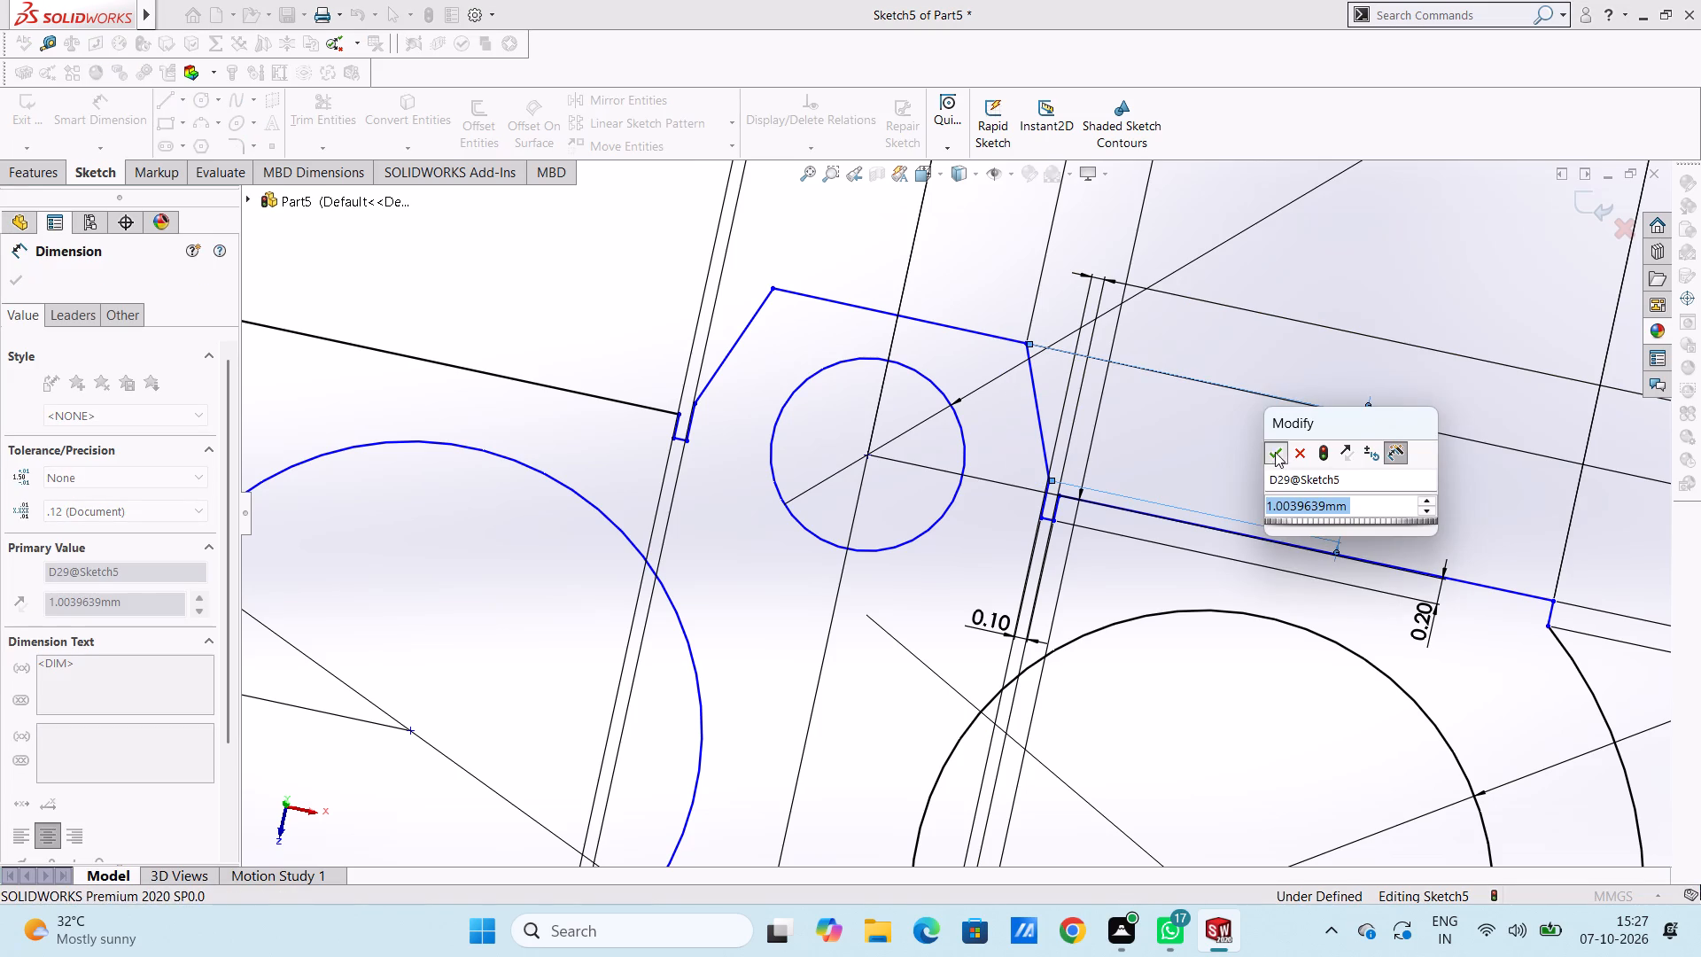
left_click(1184, 450)
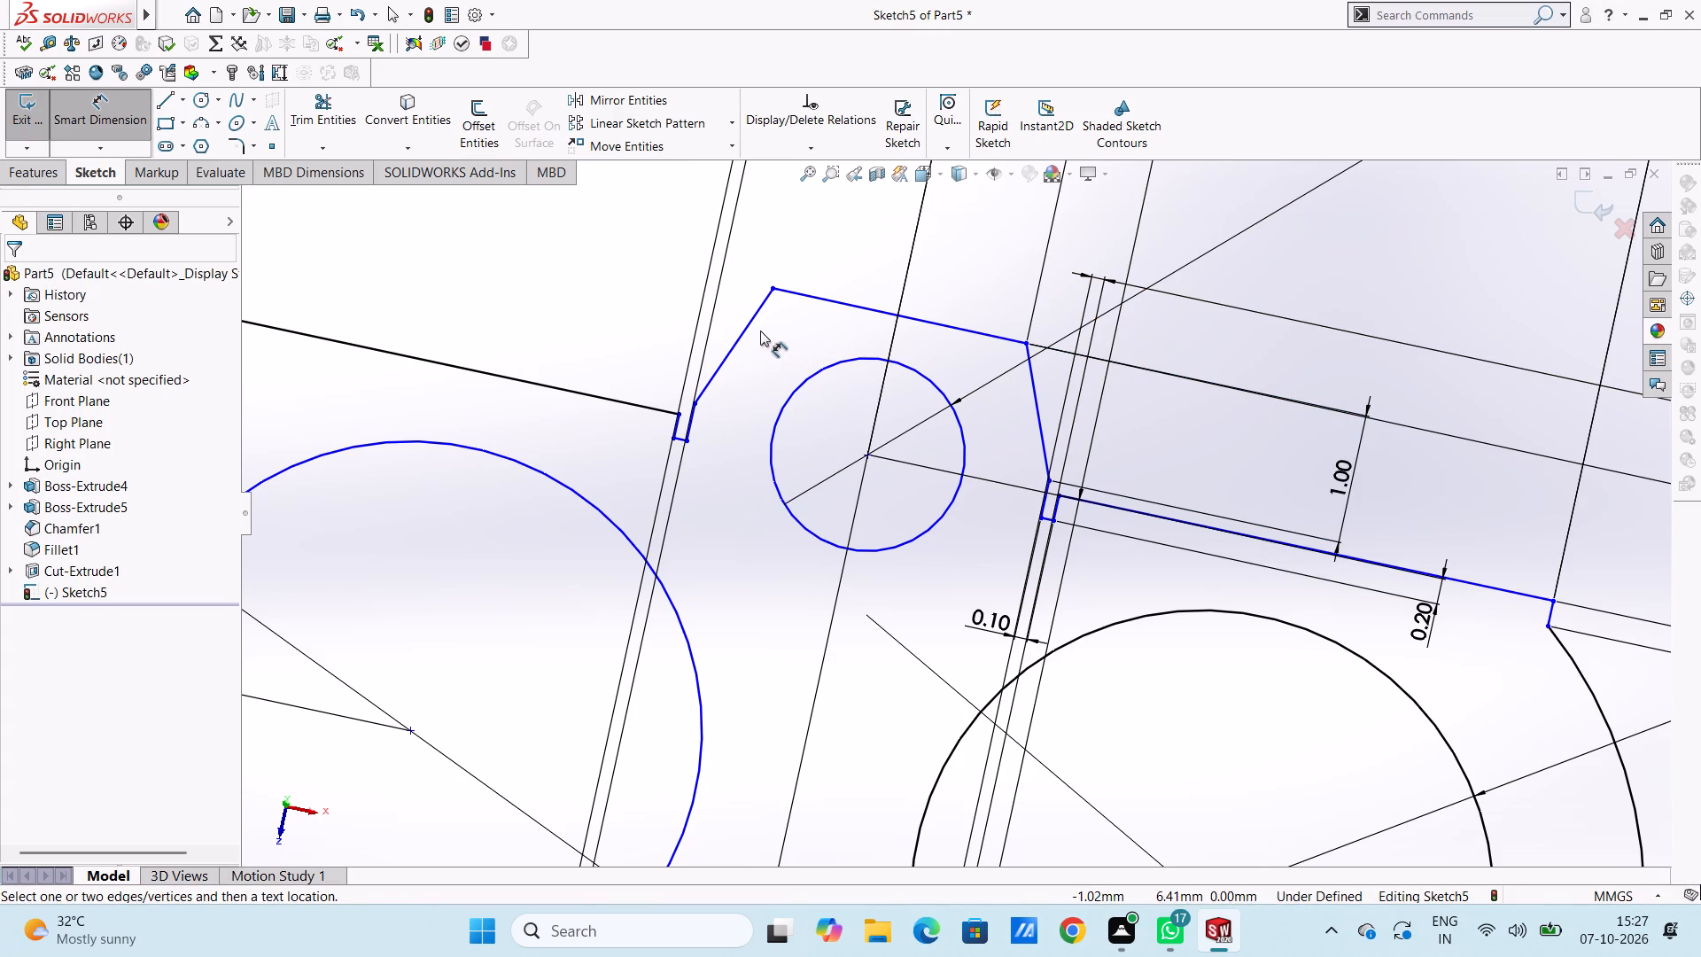
Dimension the length of the mirrored profile's top line and the vertical height of its slanted left side.
left_click(834, 307)
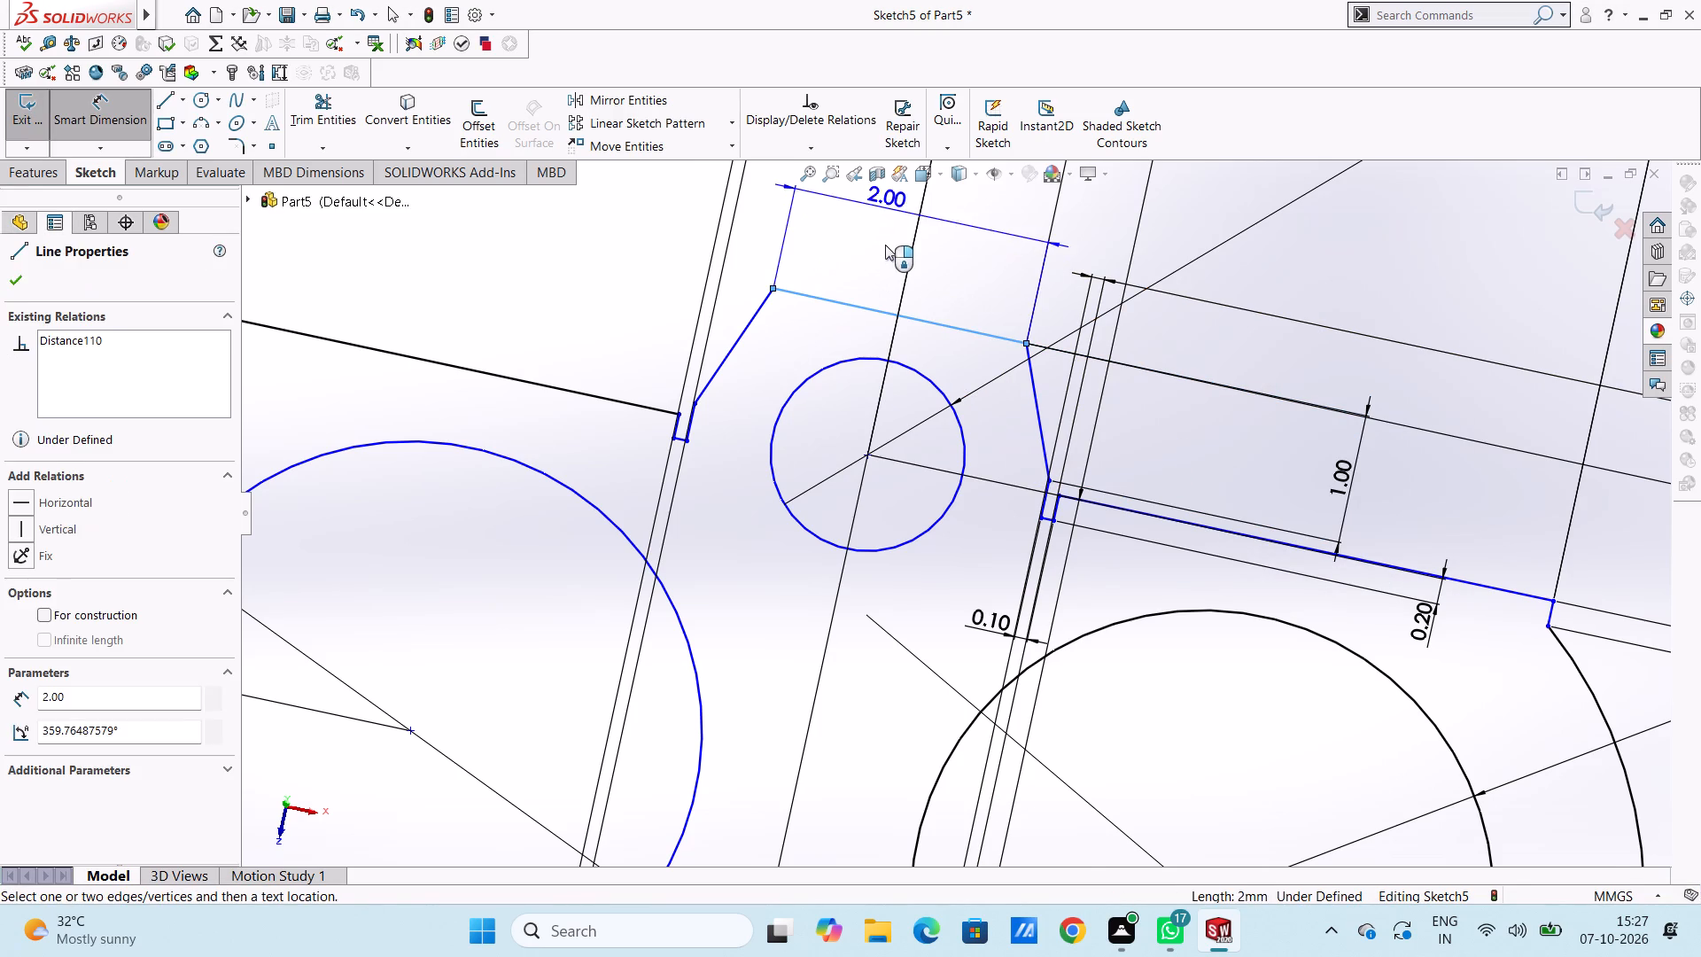
left_click(885, 245)
left_click(815, 216)
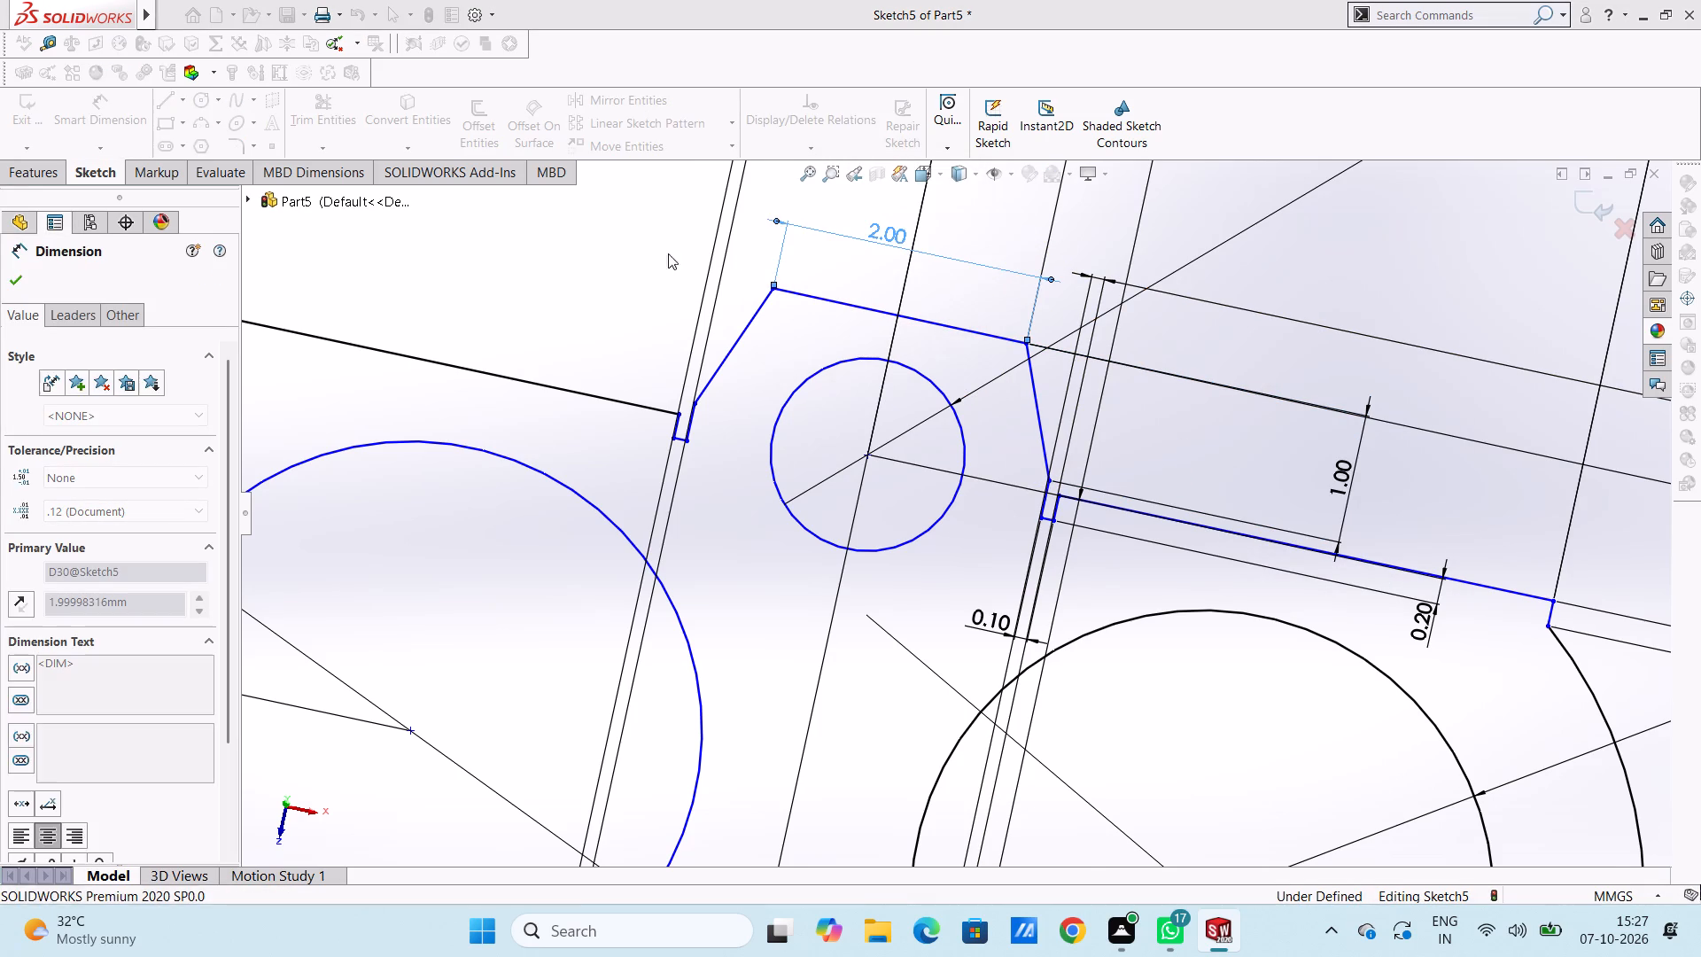
left_click(637, 253)
left_click(731, 354)
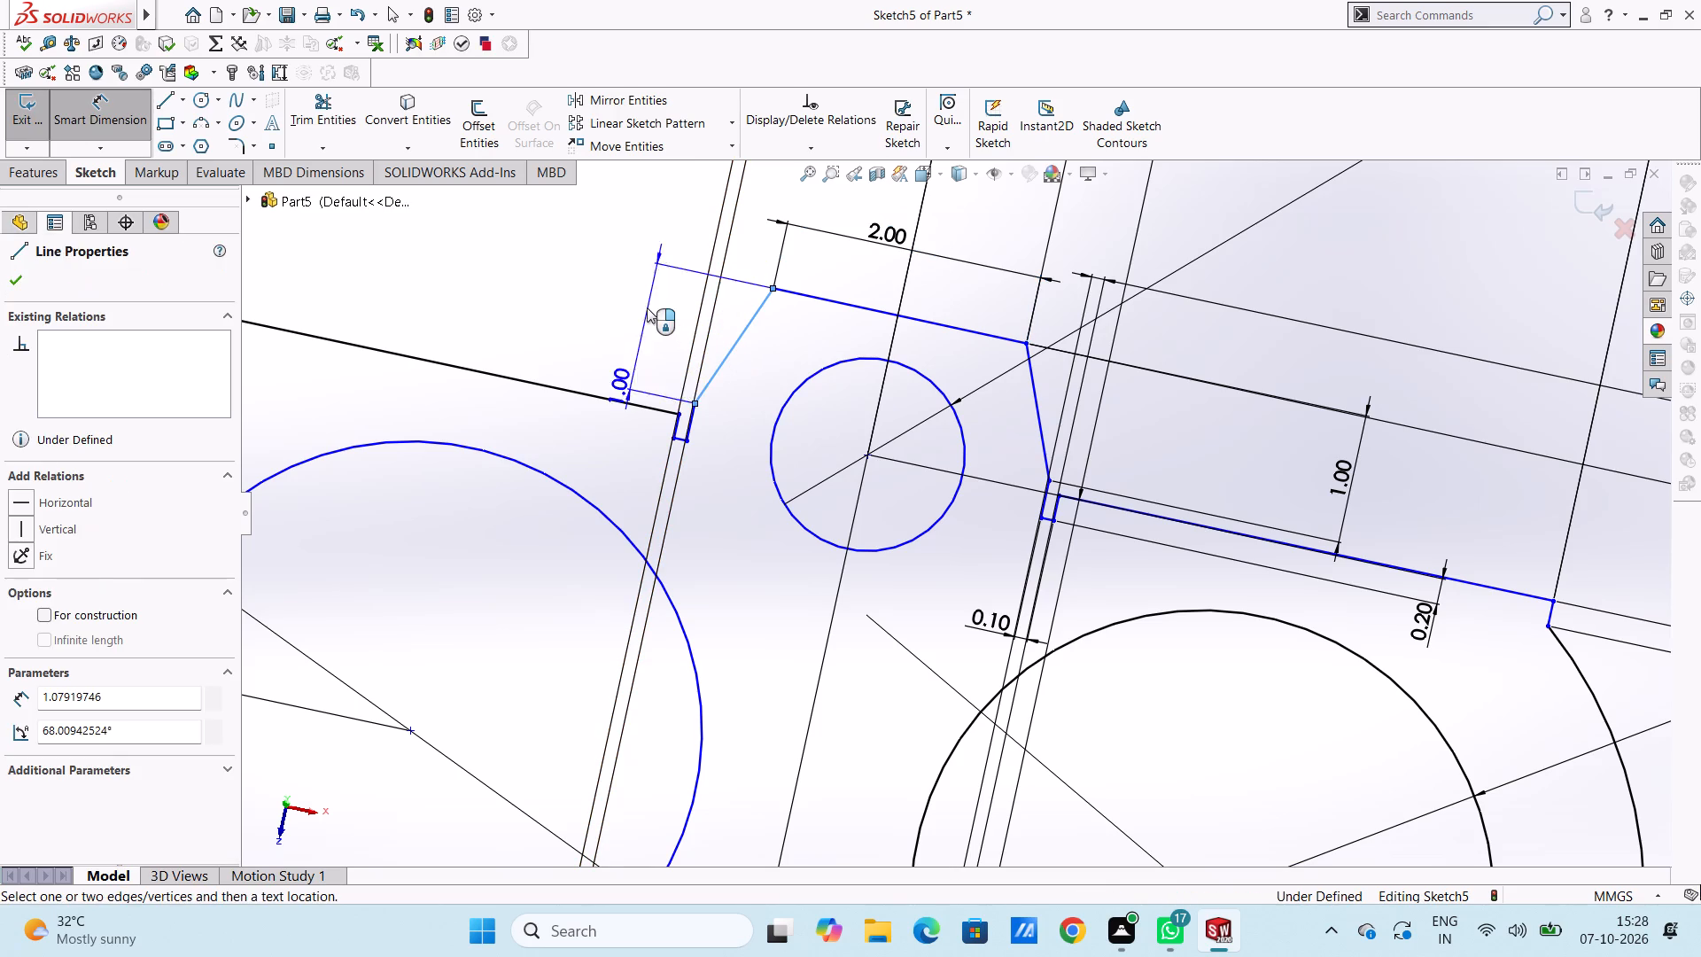
left_click(642, 303)
left_click(565, 279)
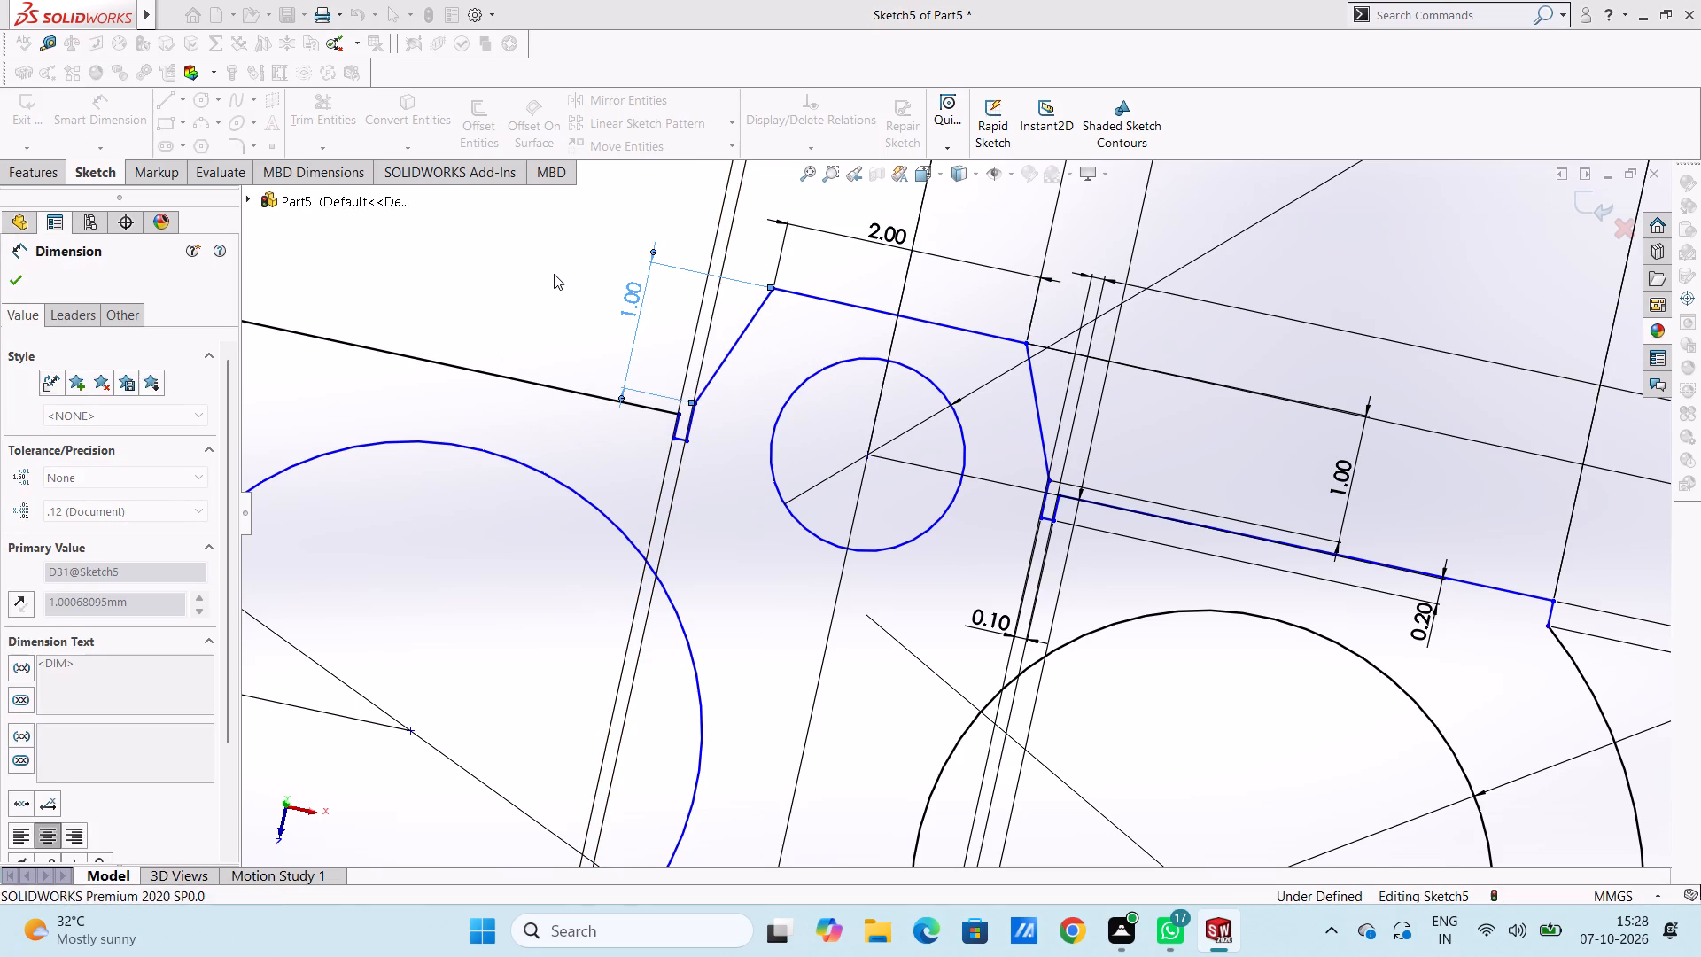
left_click(554, 274)
Dimension the outer-edge depth and the width of the mirrored profile's left relief slot.
left_click(676, 420)
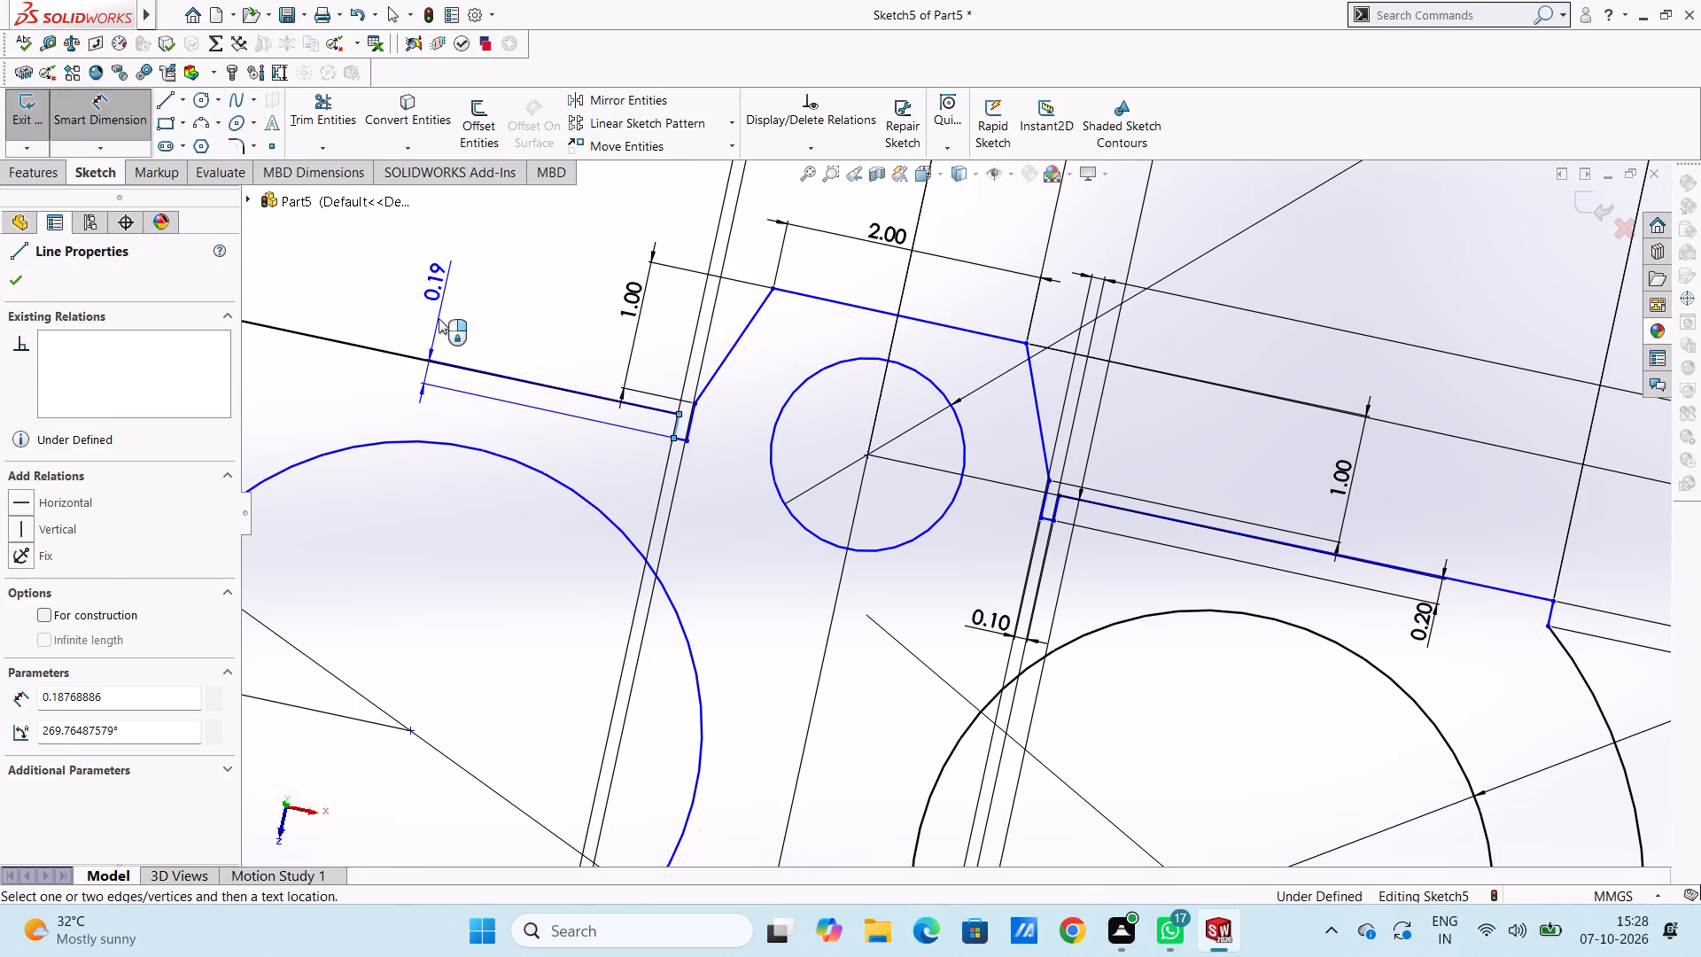
left_click(439, 318)
left_click(361, 292)
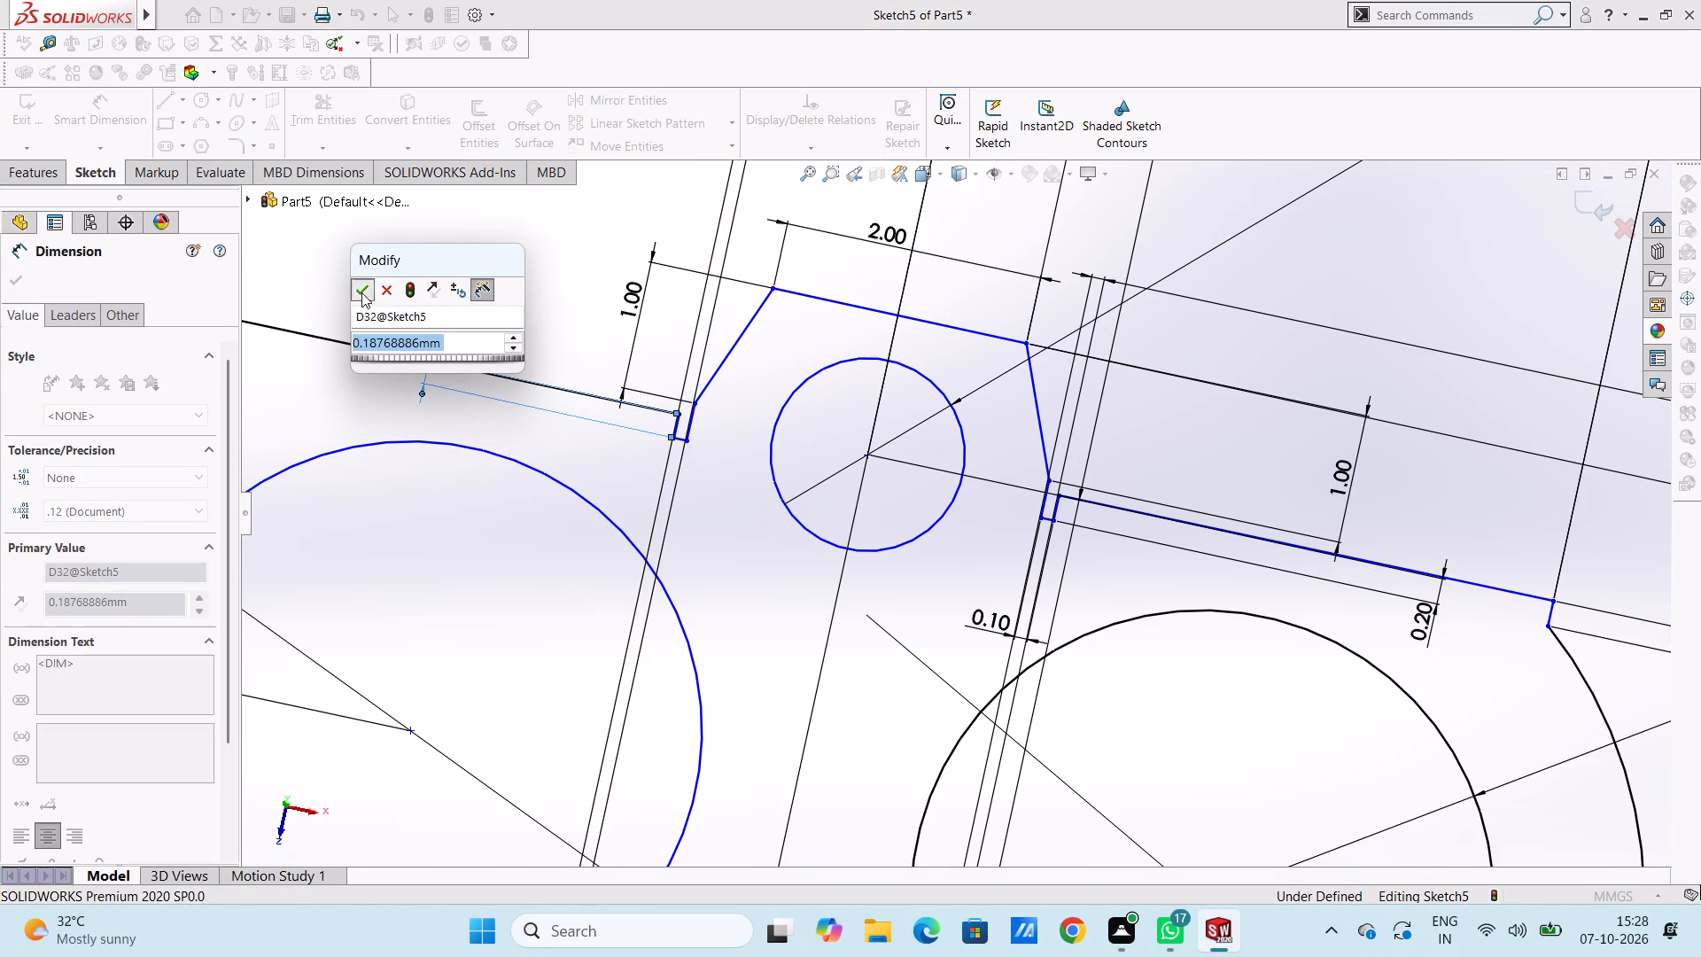
left_click(355, 279)
left_click(677, 447)
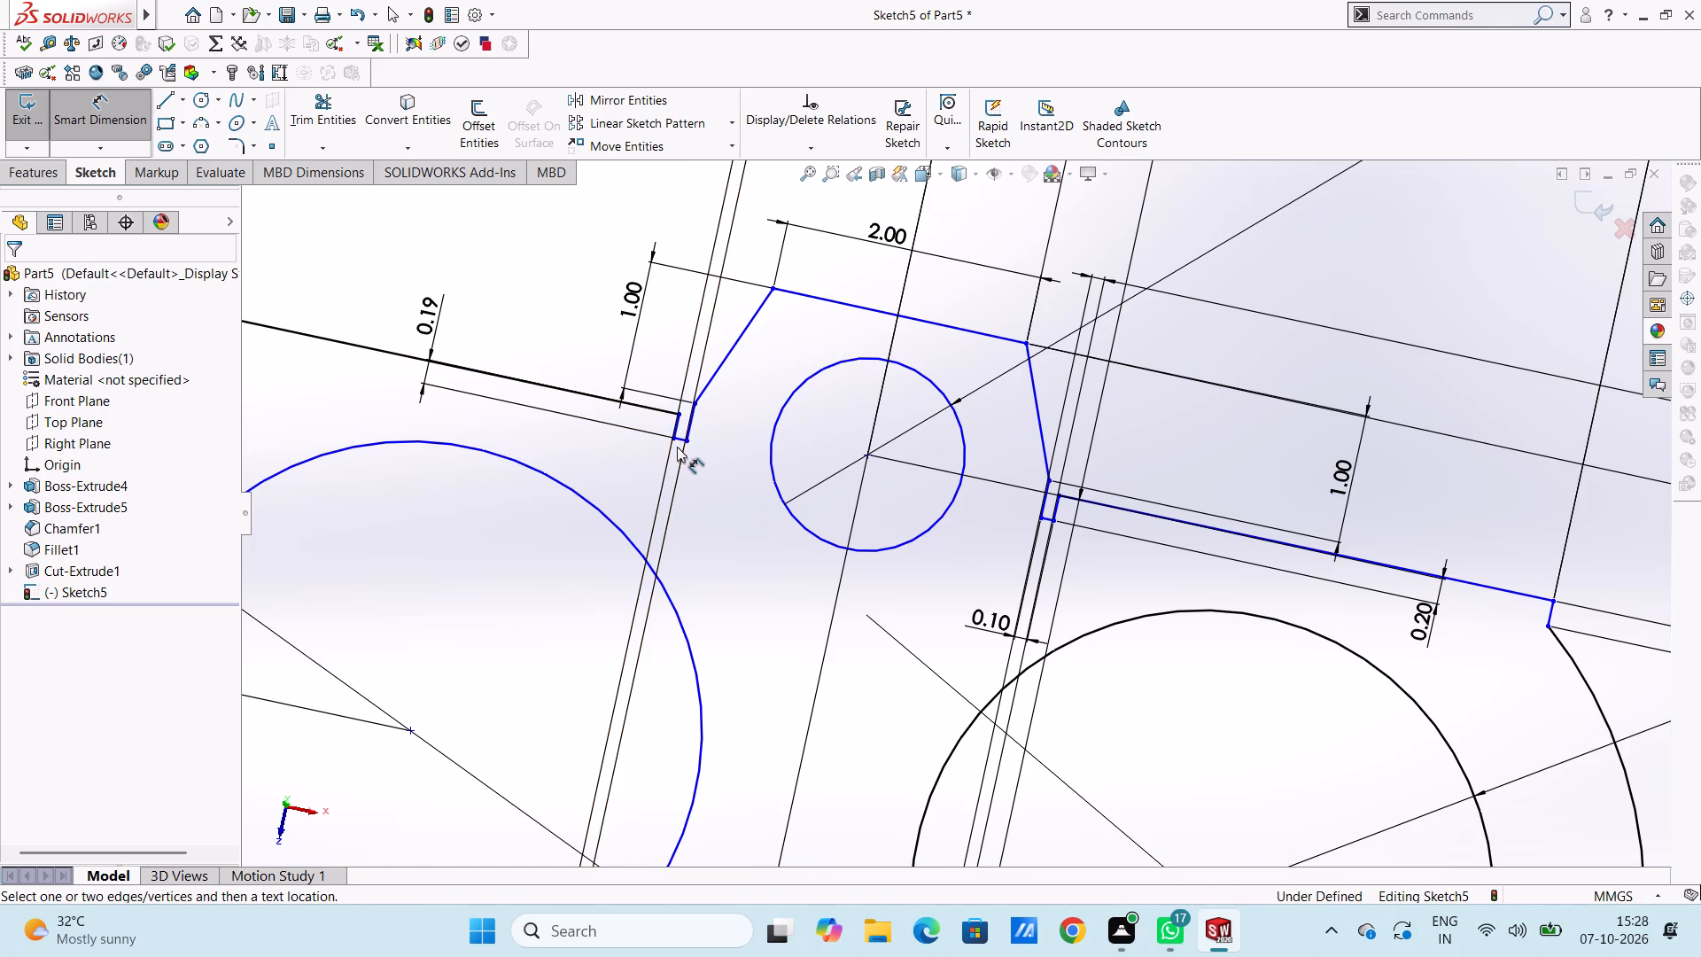
left_click(680, 440)
left_click(544, 666)
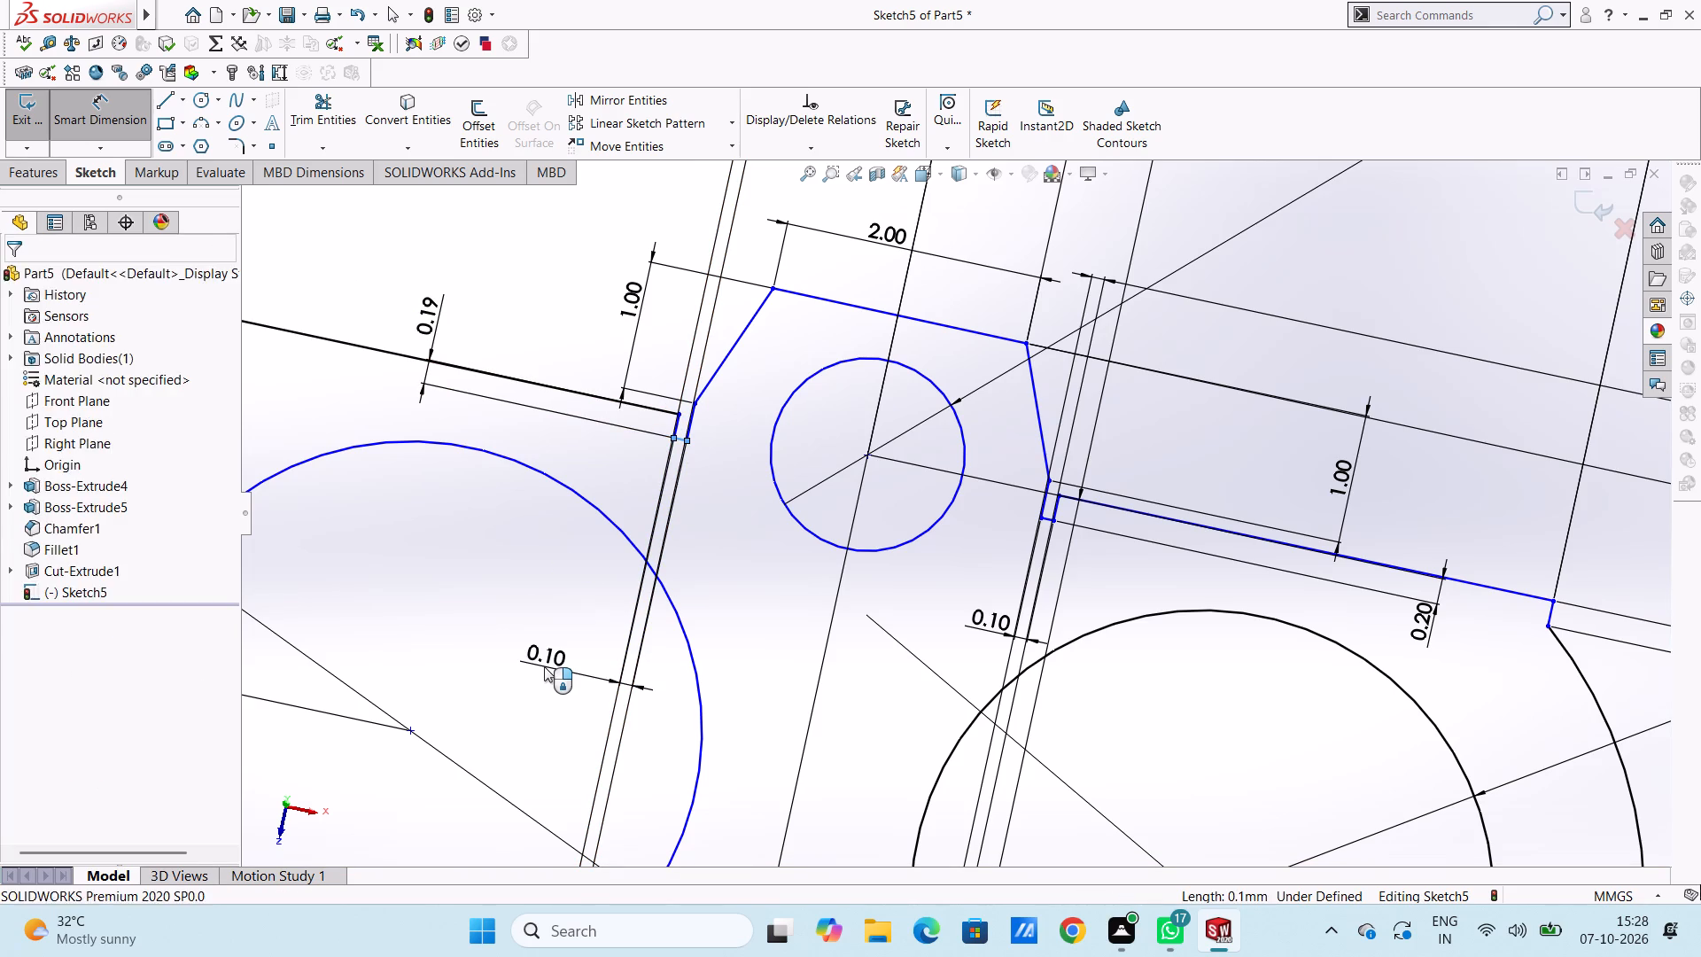
left_click(467, 647)
left_click(461, 582)
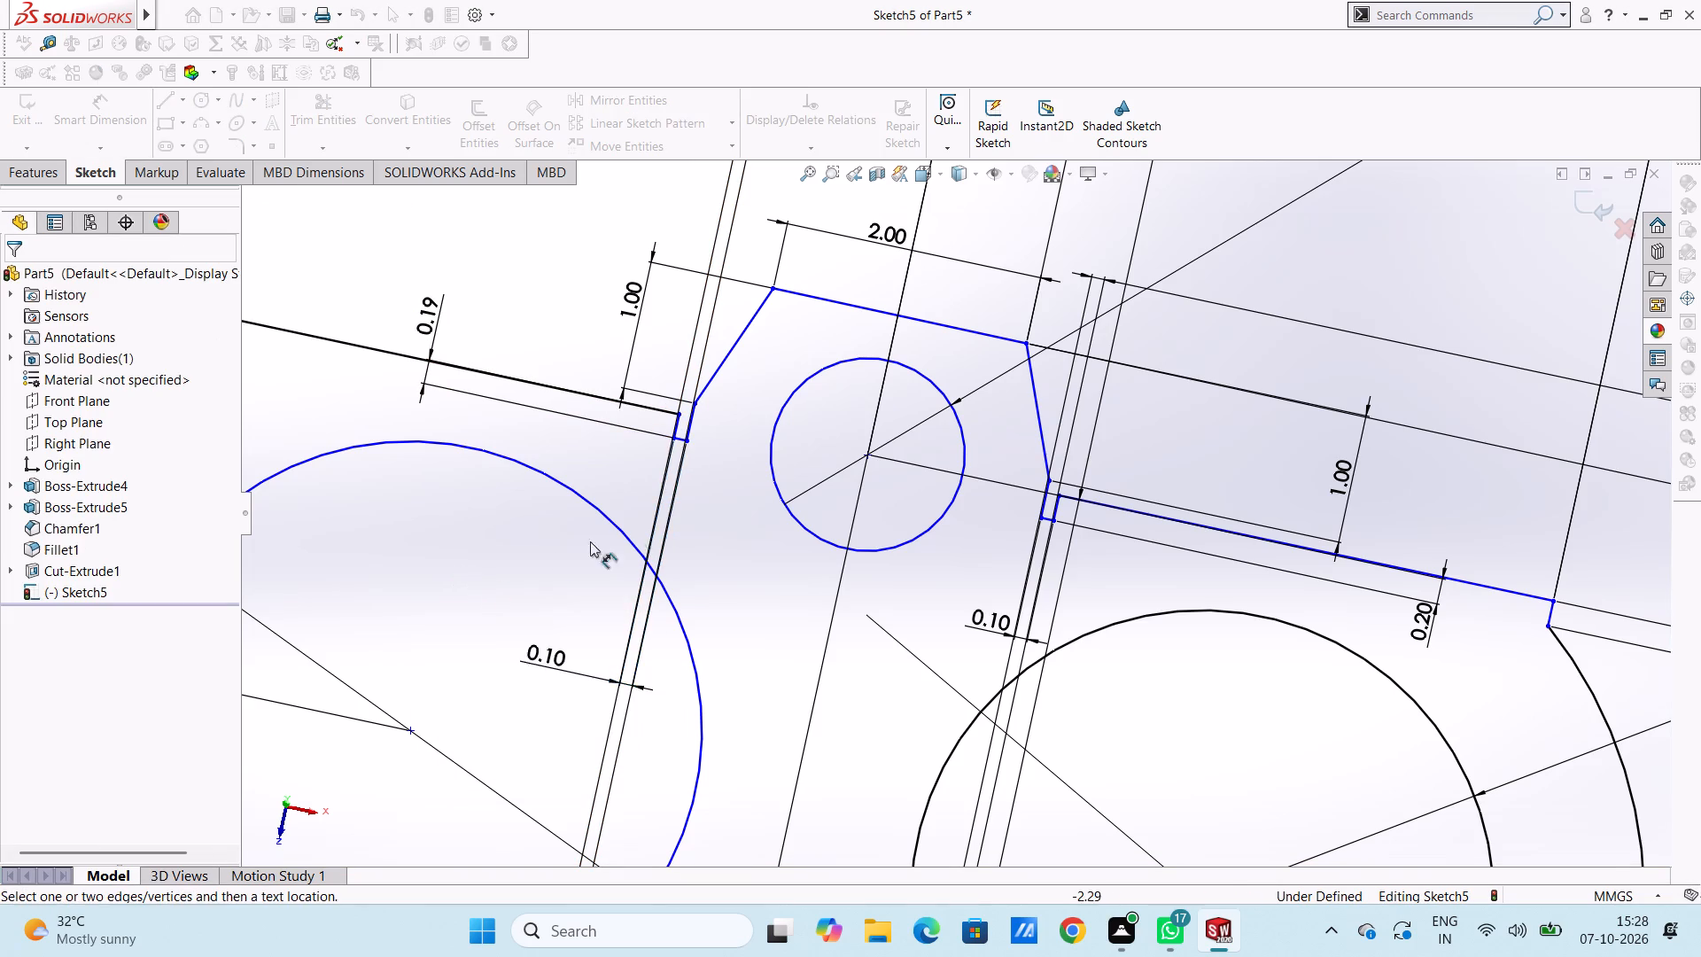
Dimension the inner vertical edges of the mirrored profile's left and right relief slots.
left_click(695, 420)
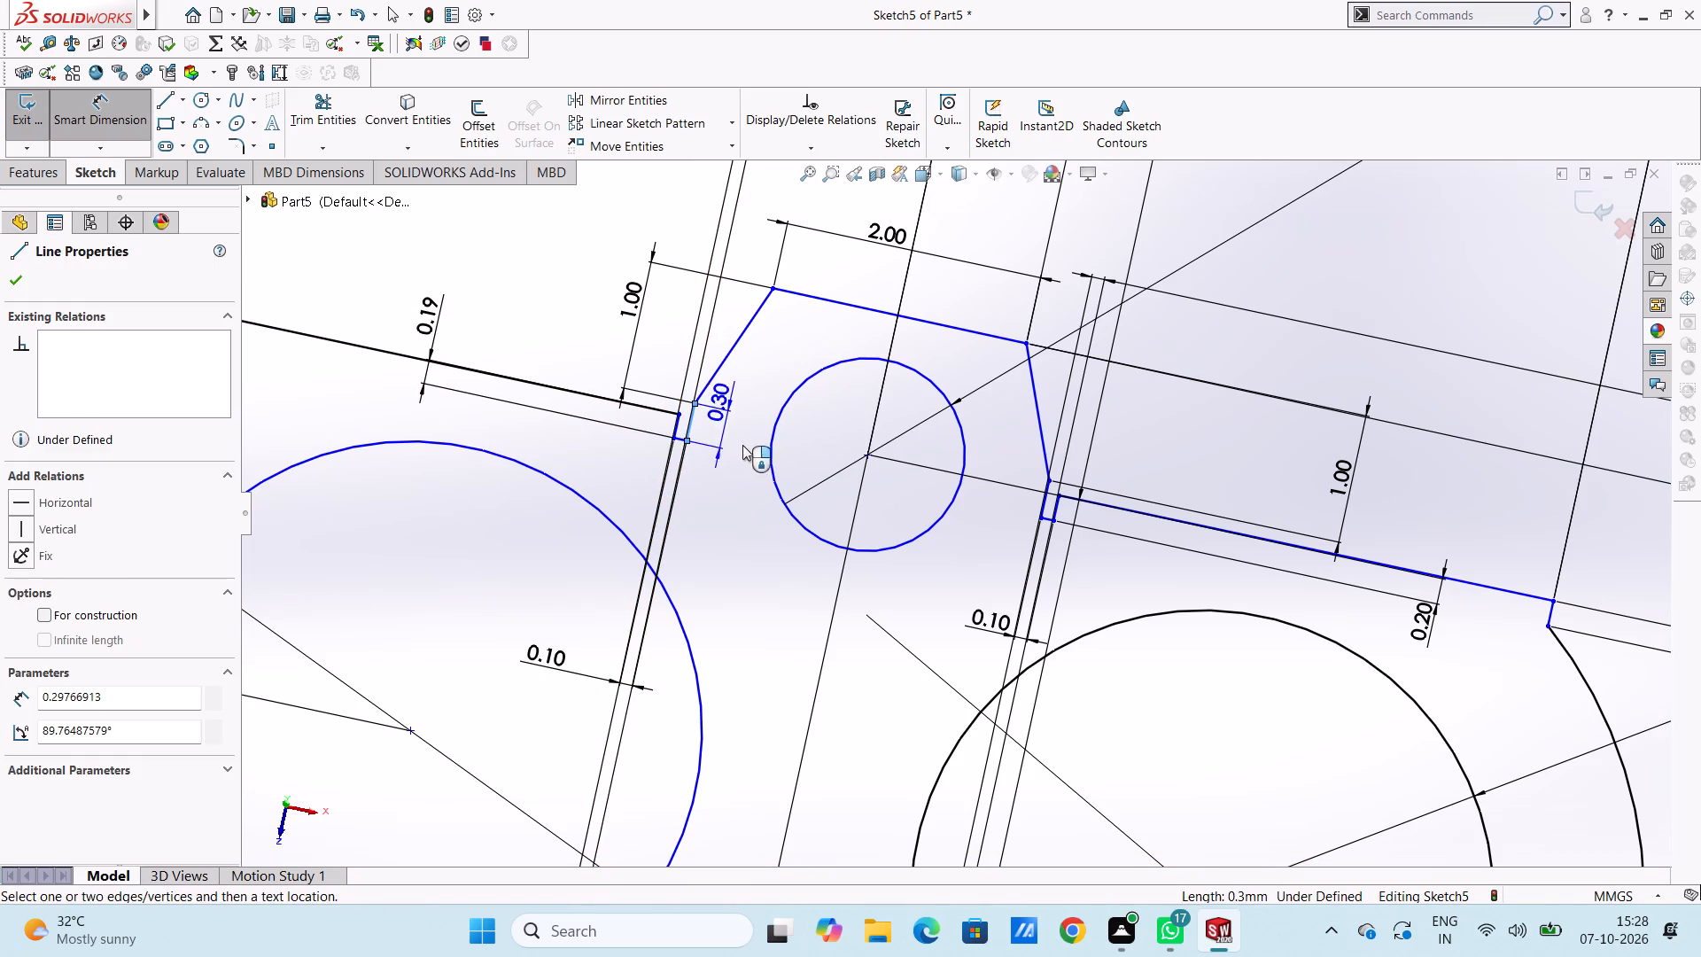
left_click(752, 445)
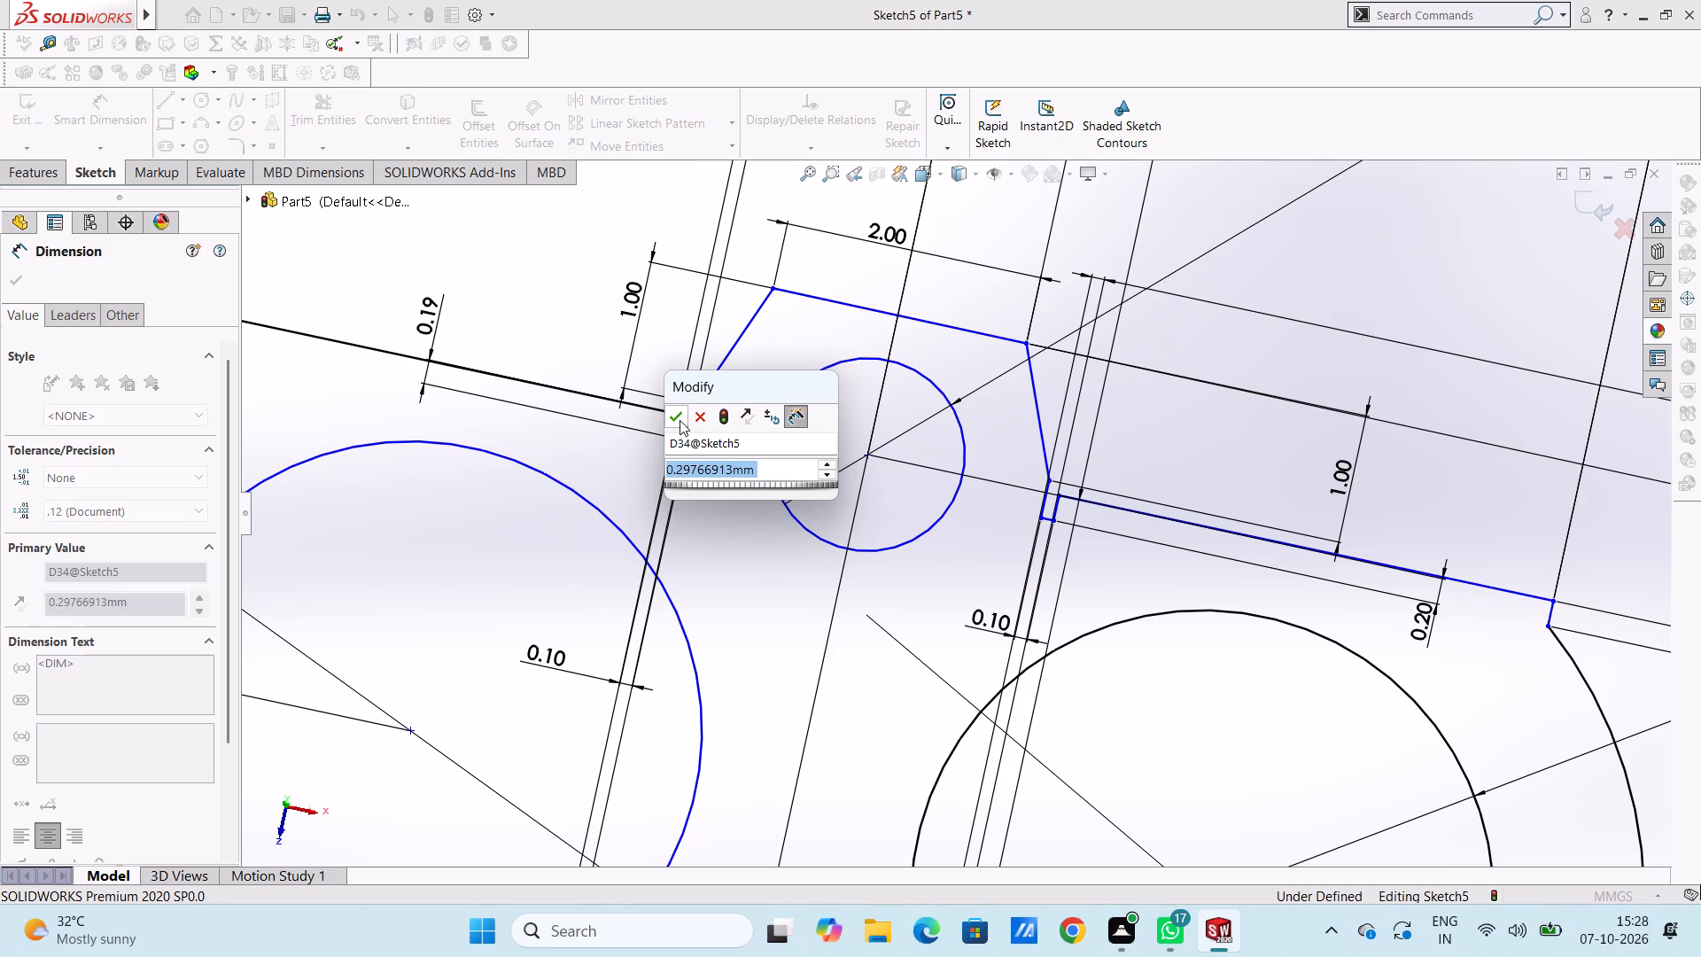
left_click(680, 420)
left_click(788, 365)
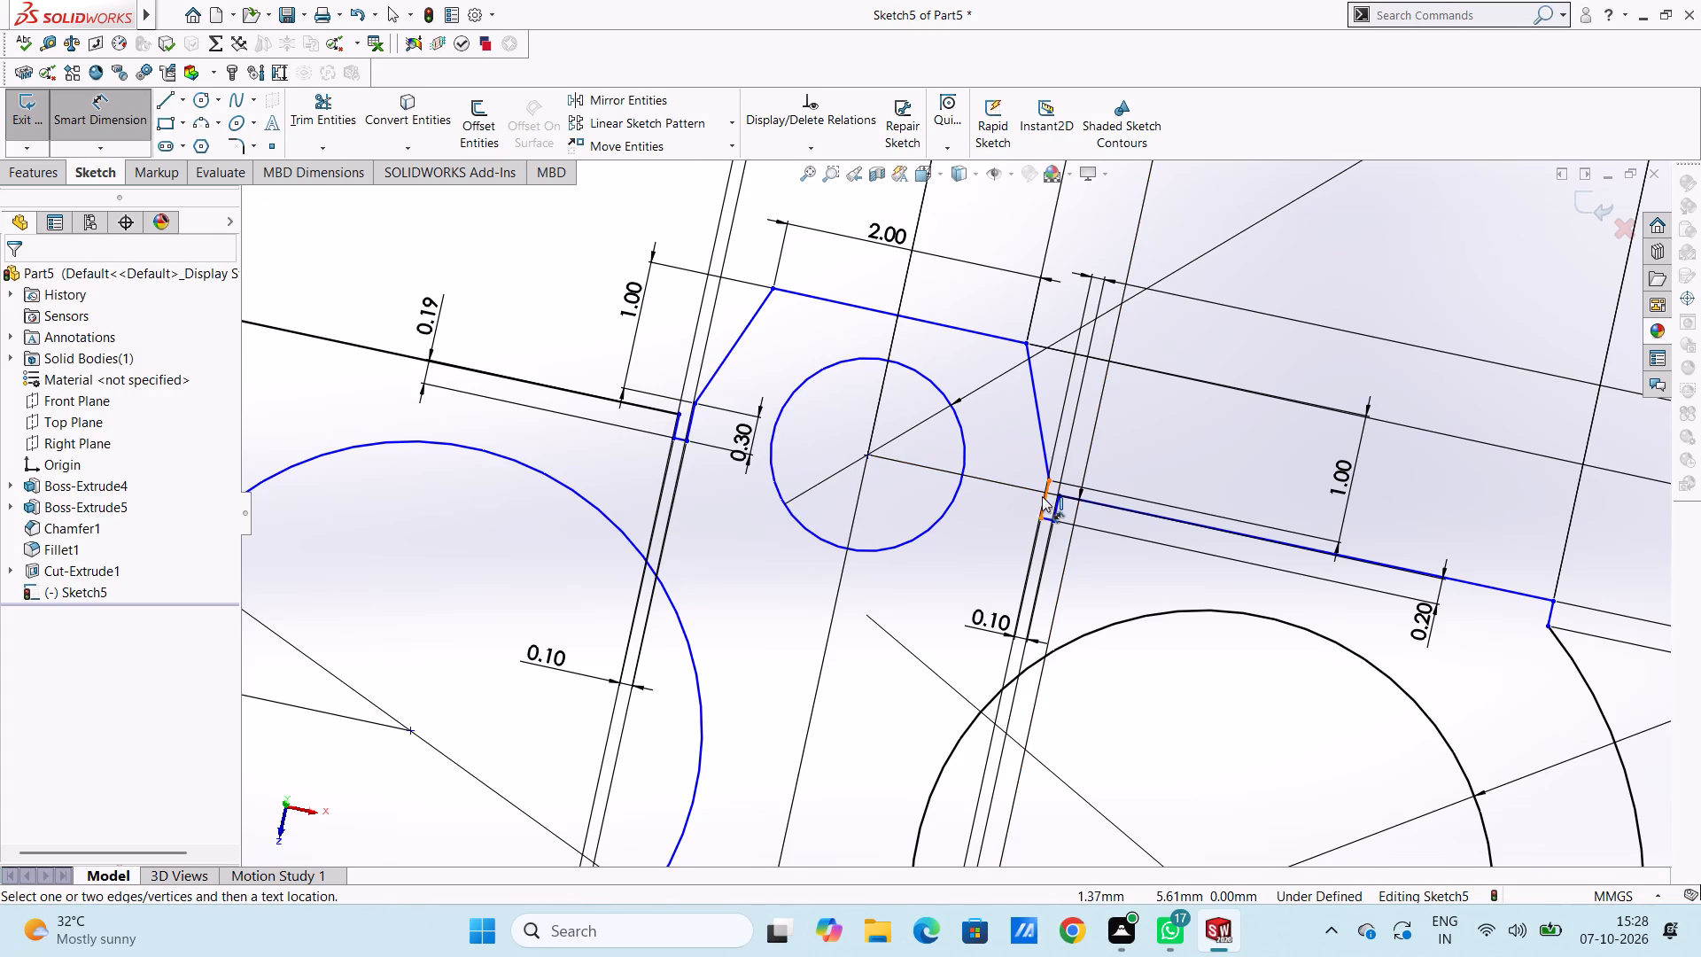
left_click(1042, 496)
left_click(1001, 478)
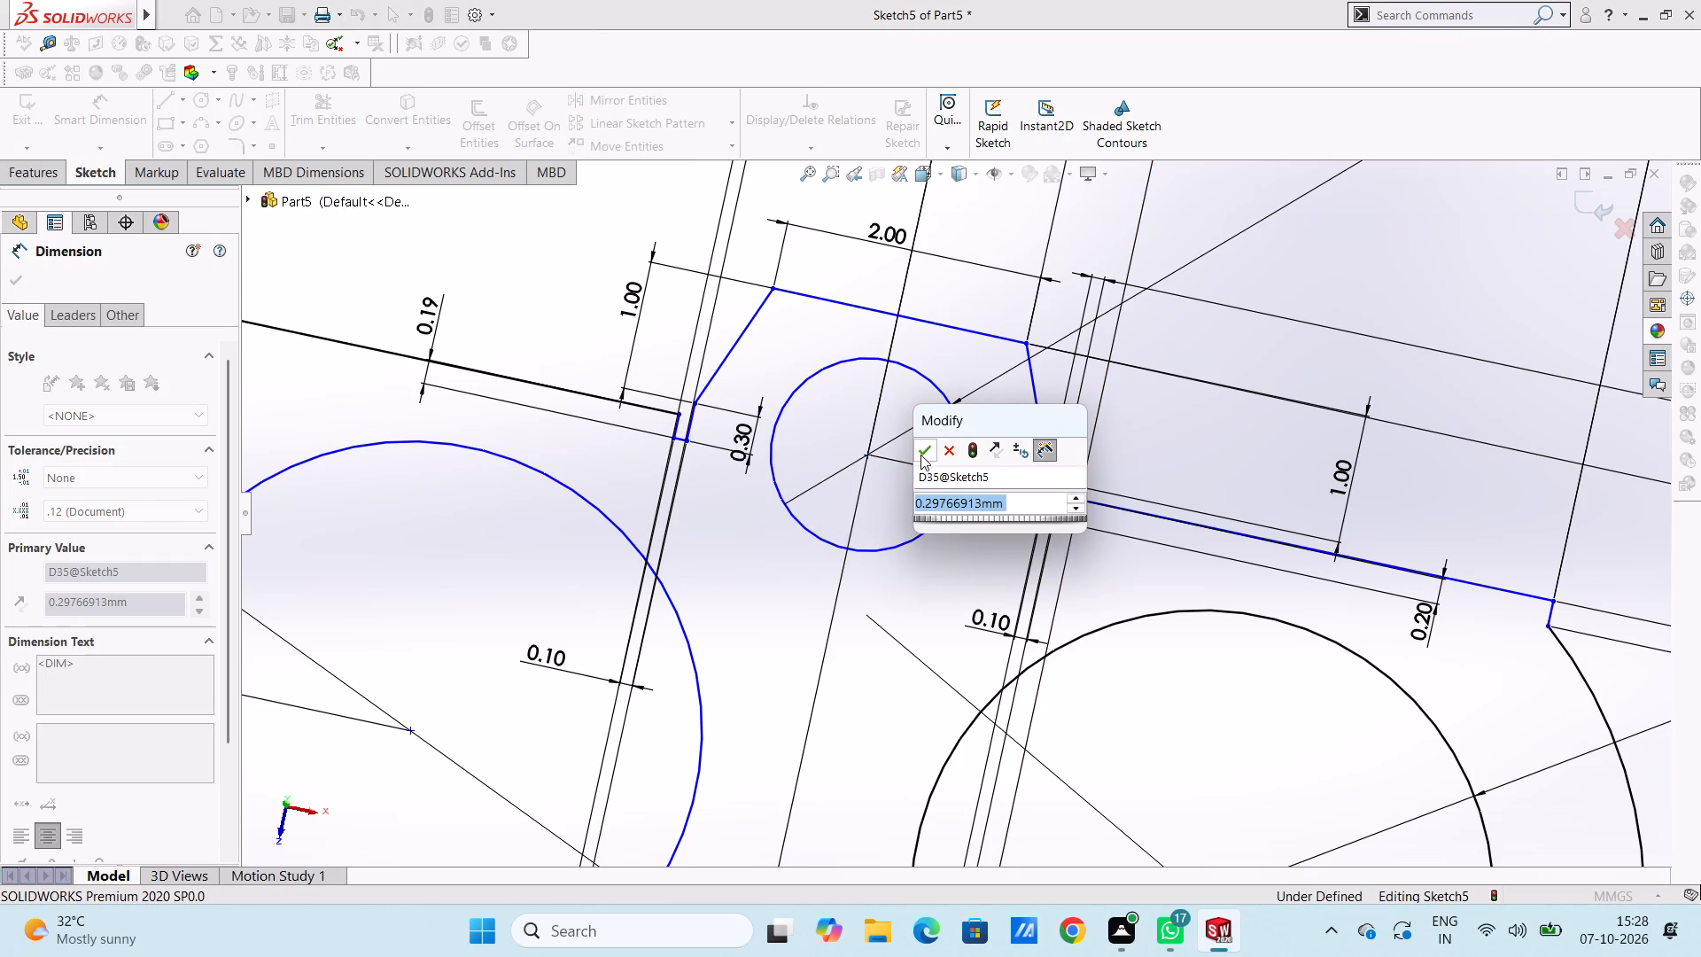
left_click(923, 445)
left_click(902, 459)
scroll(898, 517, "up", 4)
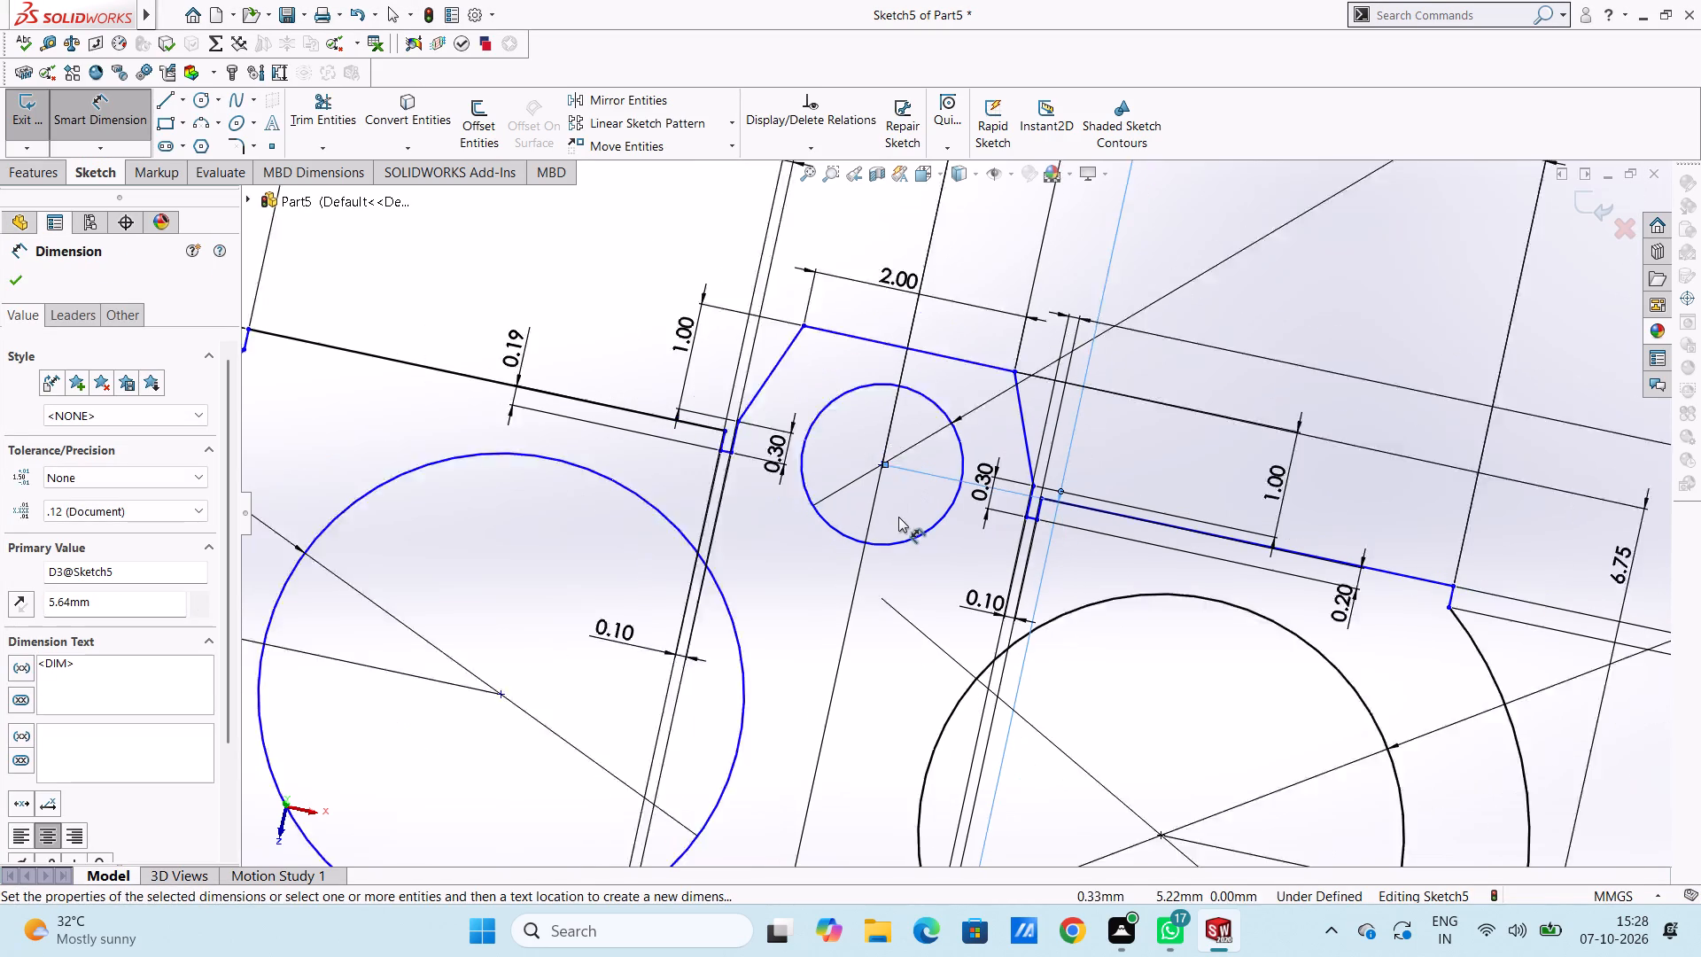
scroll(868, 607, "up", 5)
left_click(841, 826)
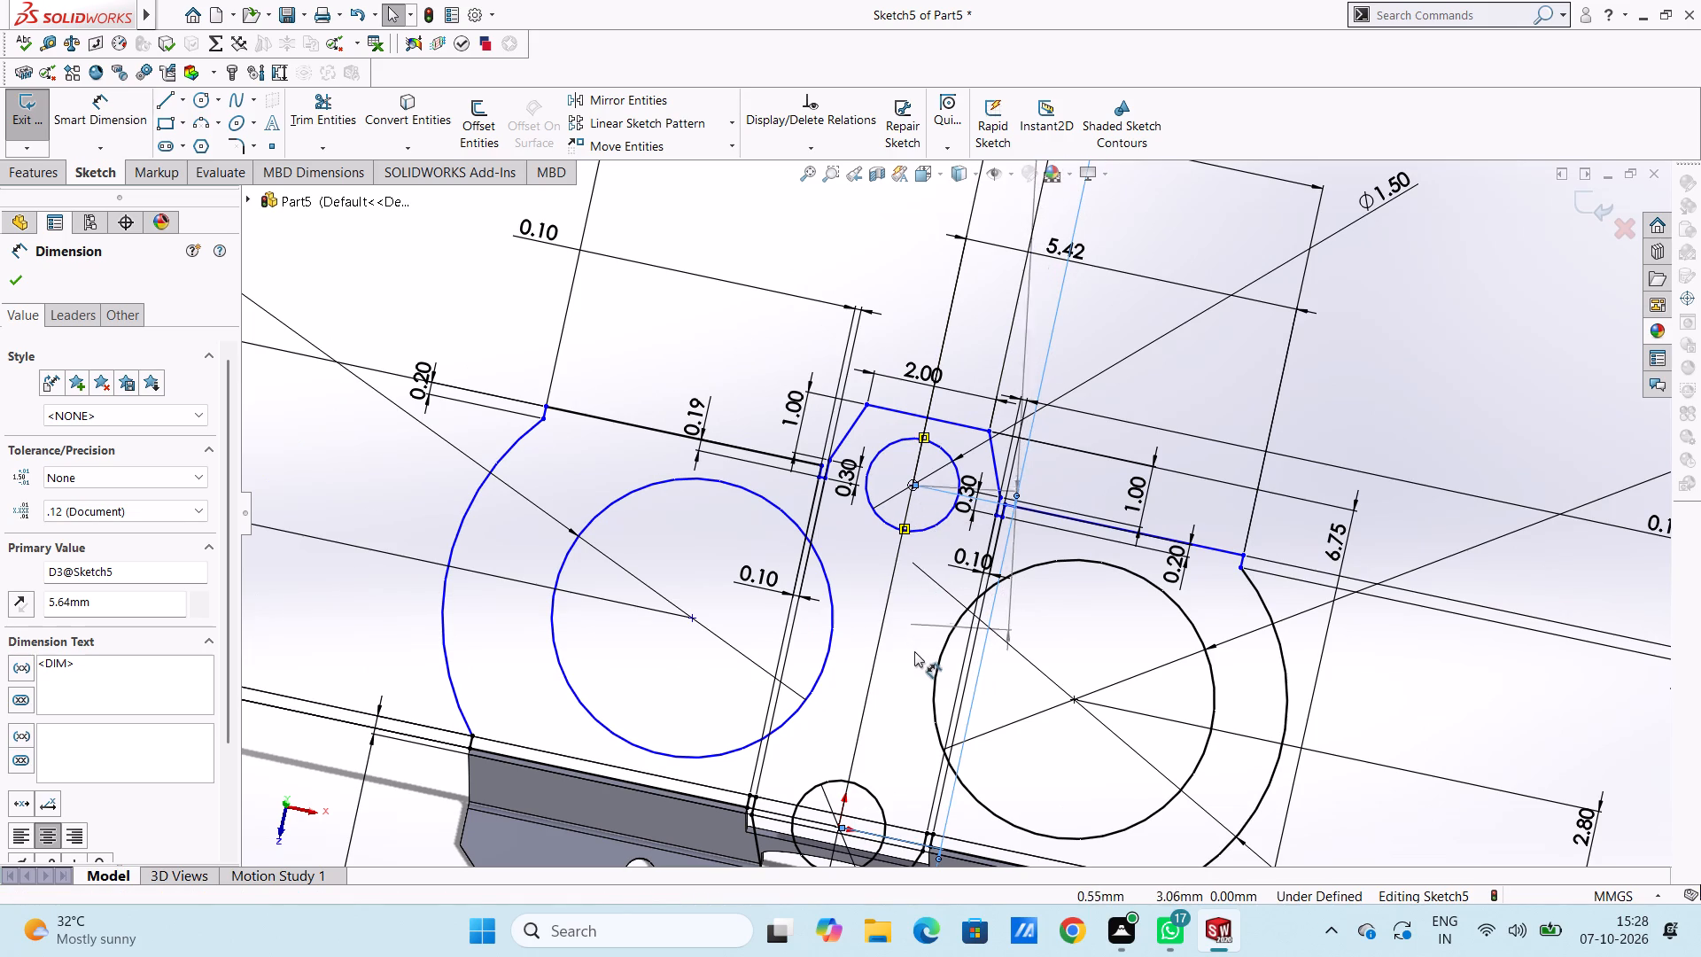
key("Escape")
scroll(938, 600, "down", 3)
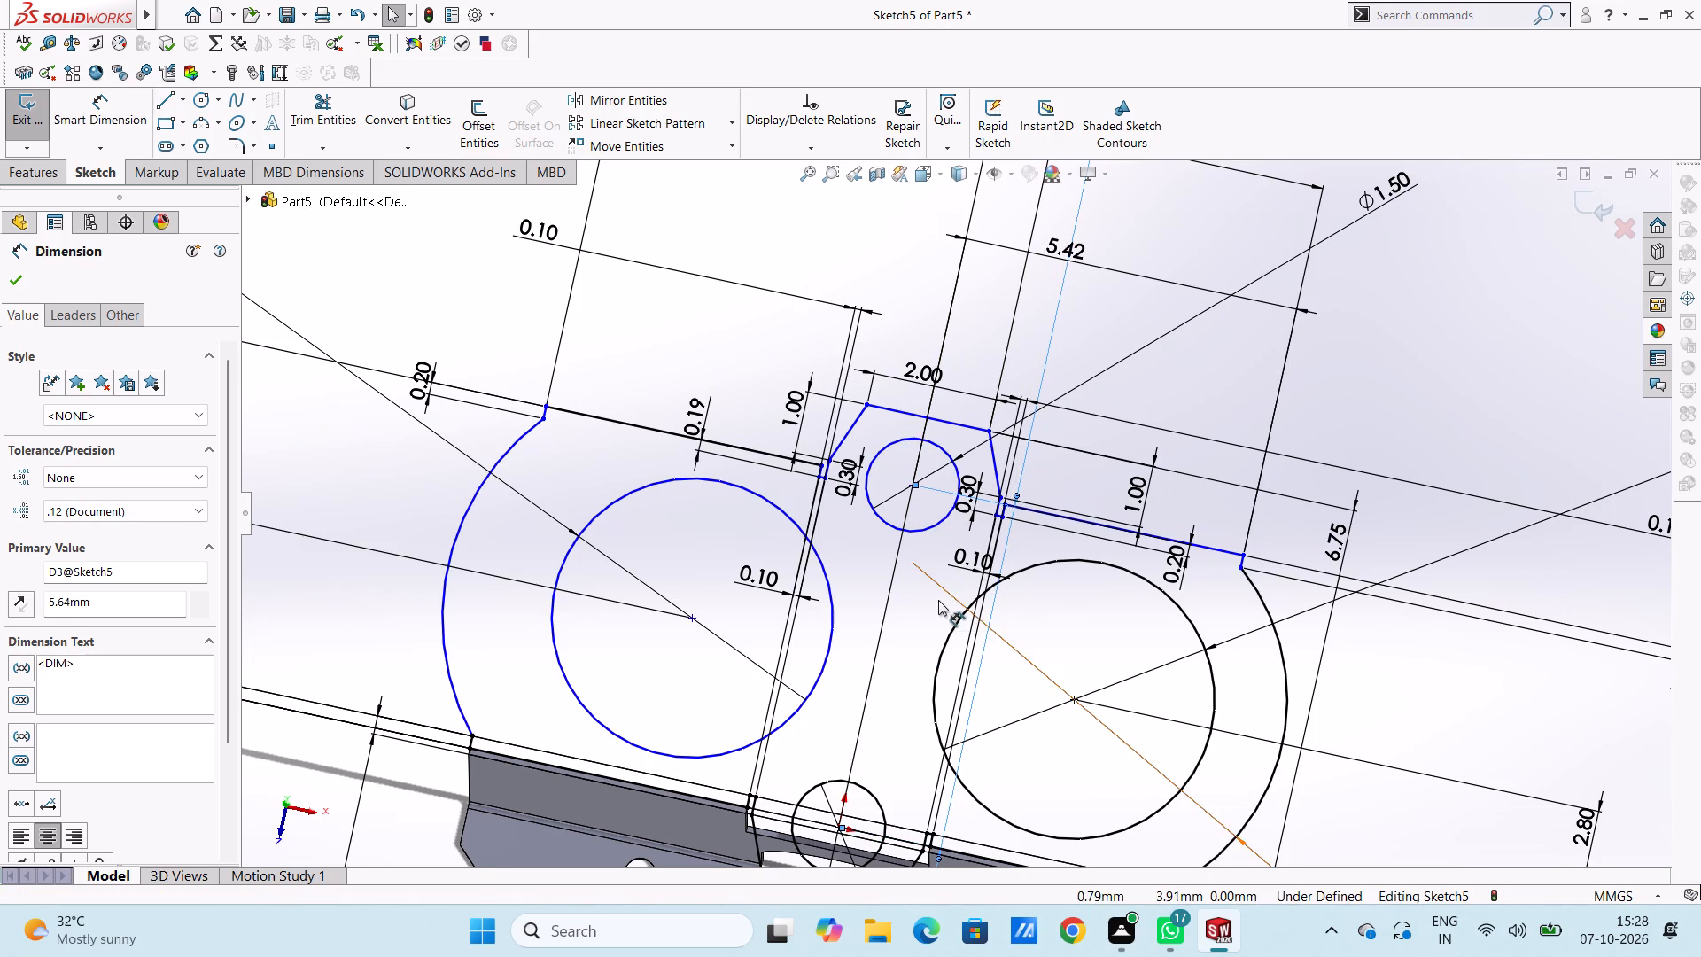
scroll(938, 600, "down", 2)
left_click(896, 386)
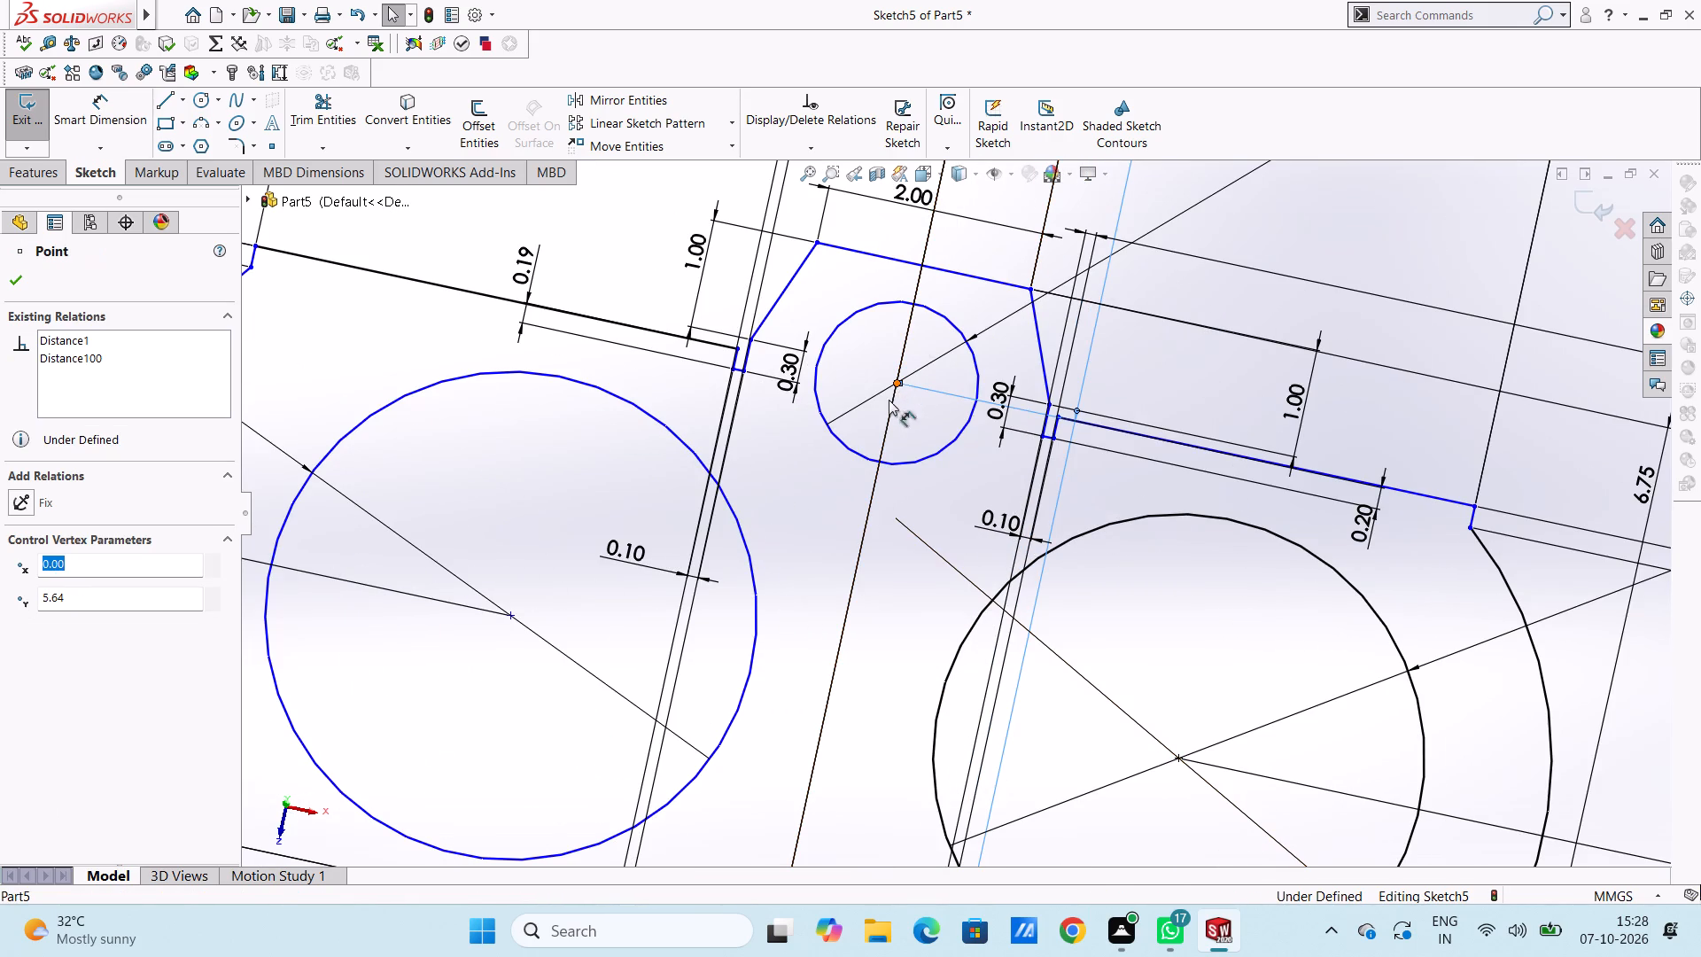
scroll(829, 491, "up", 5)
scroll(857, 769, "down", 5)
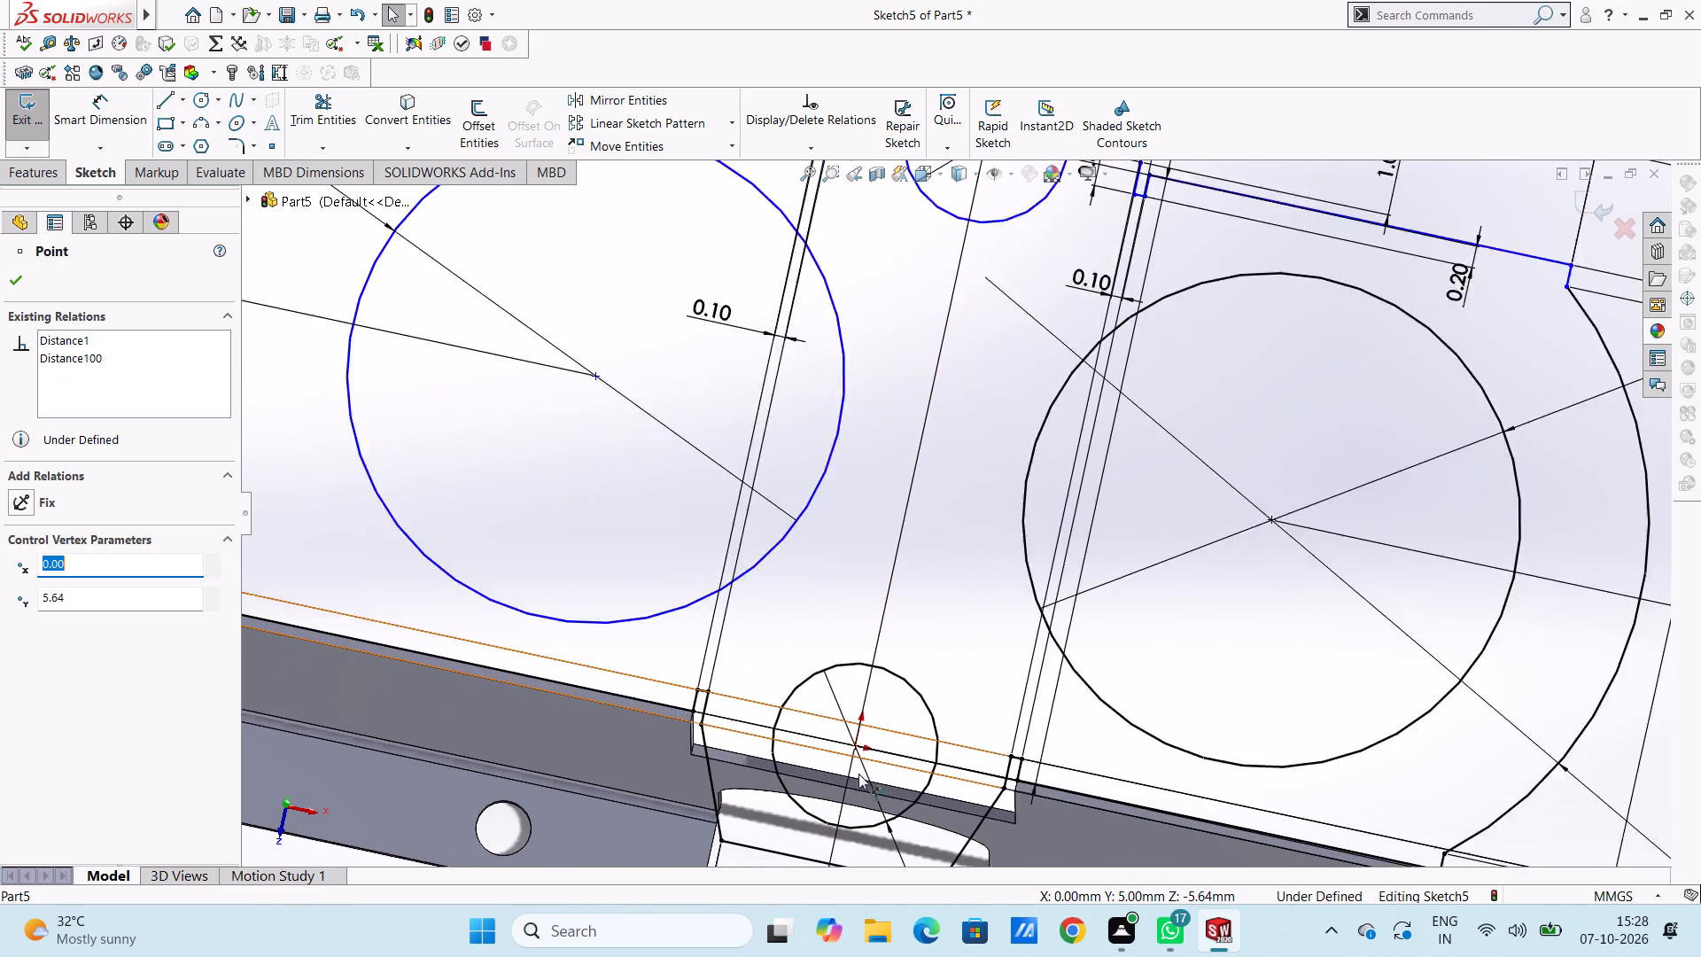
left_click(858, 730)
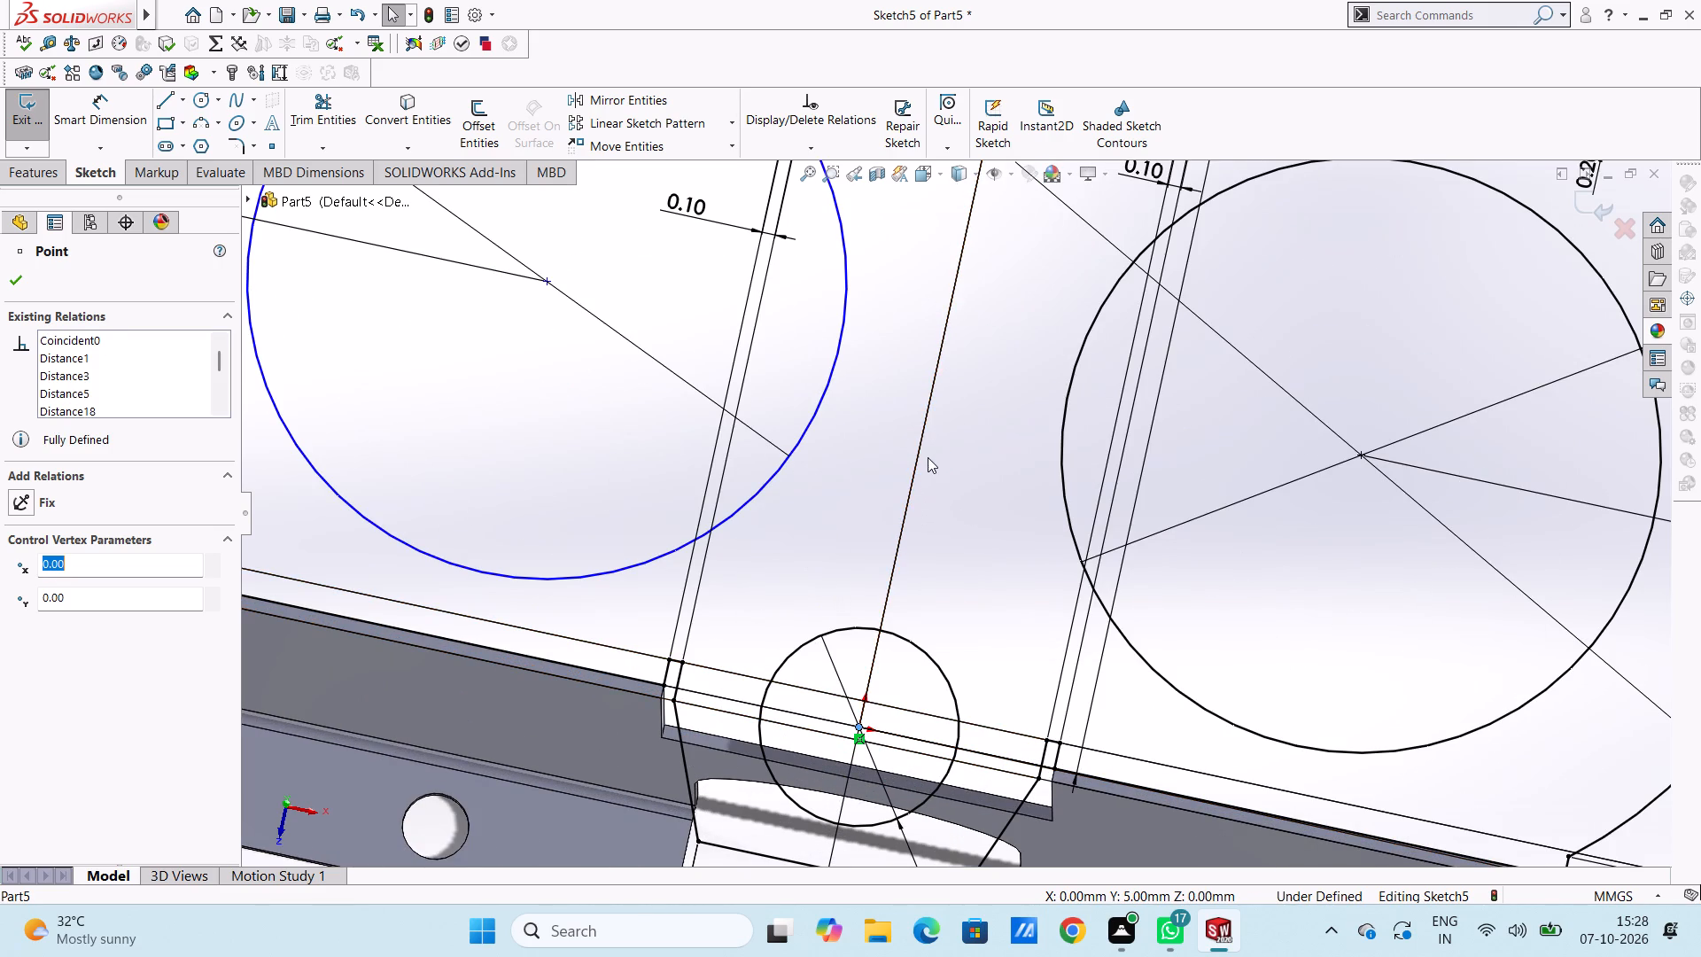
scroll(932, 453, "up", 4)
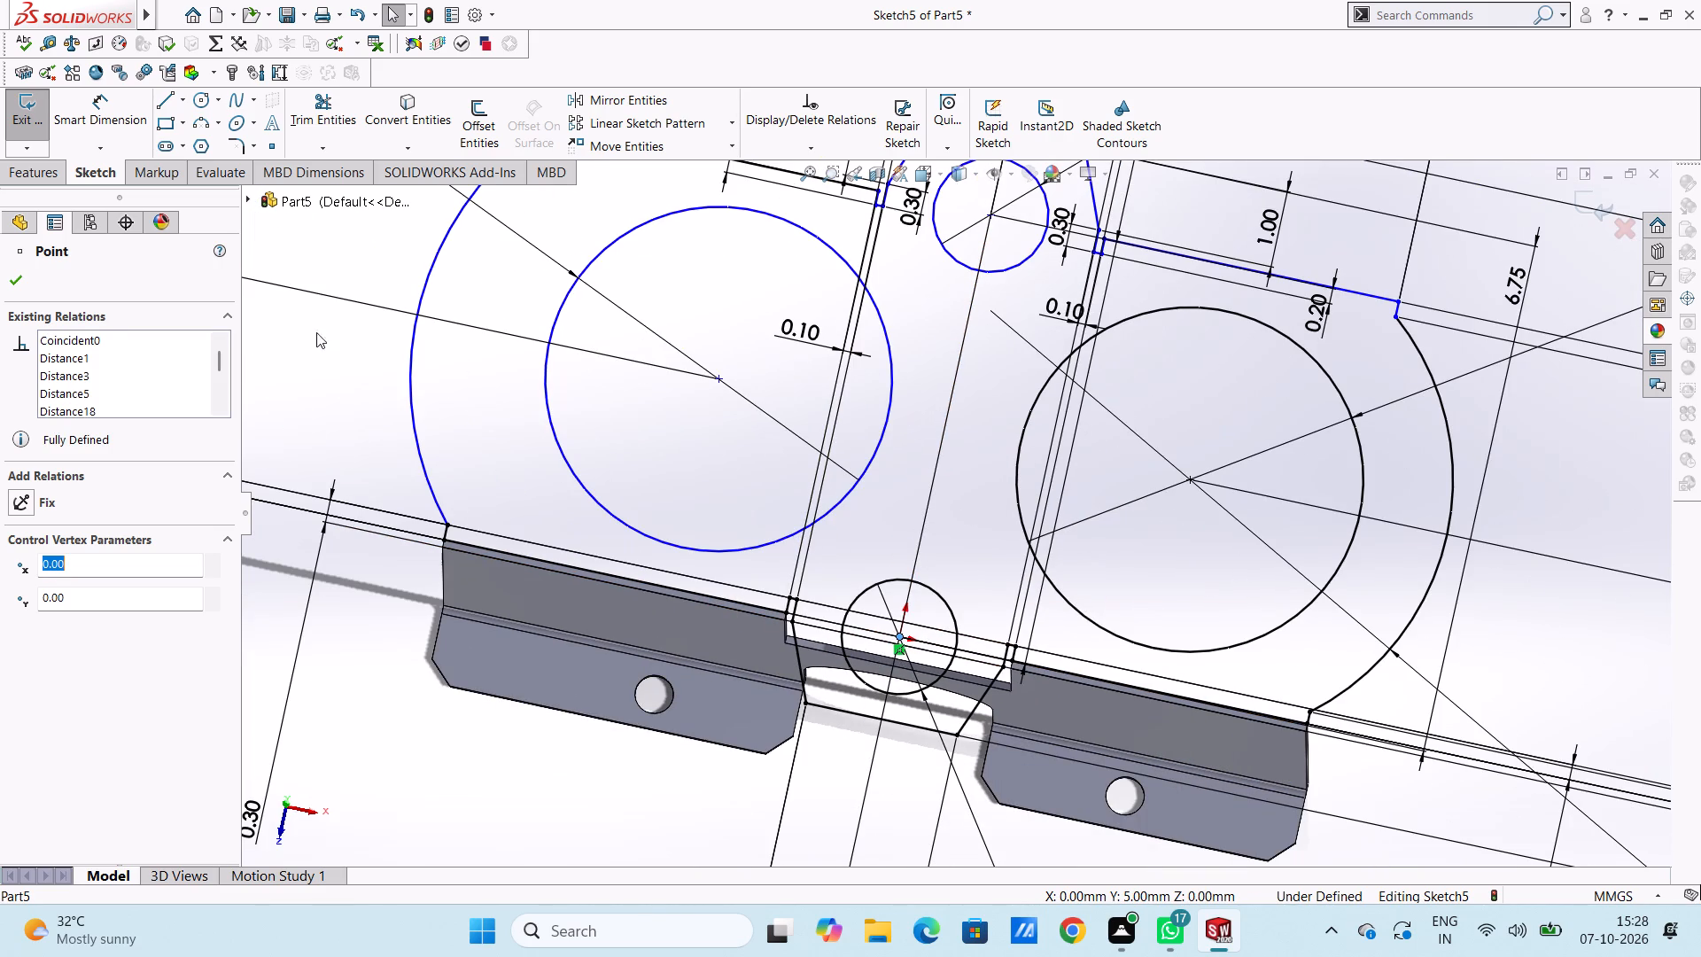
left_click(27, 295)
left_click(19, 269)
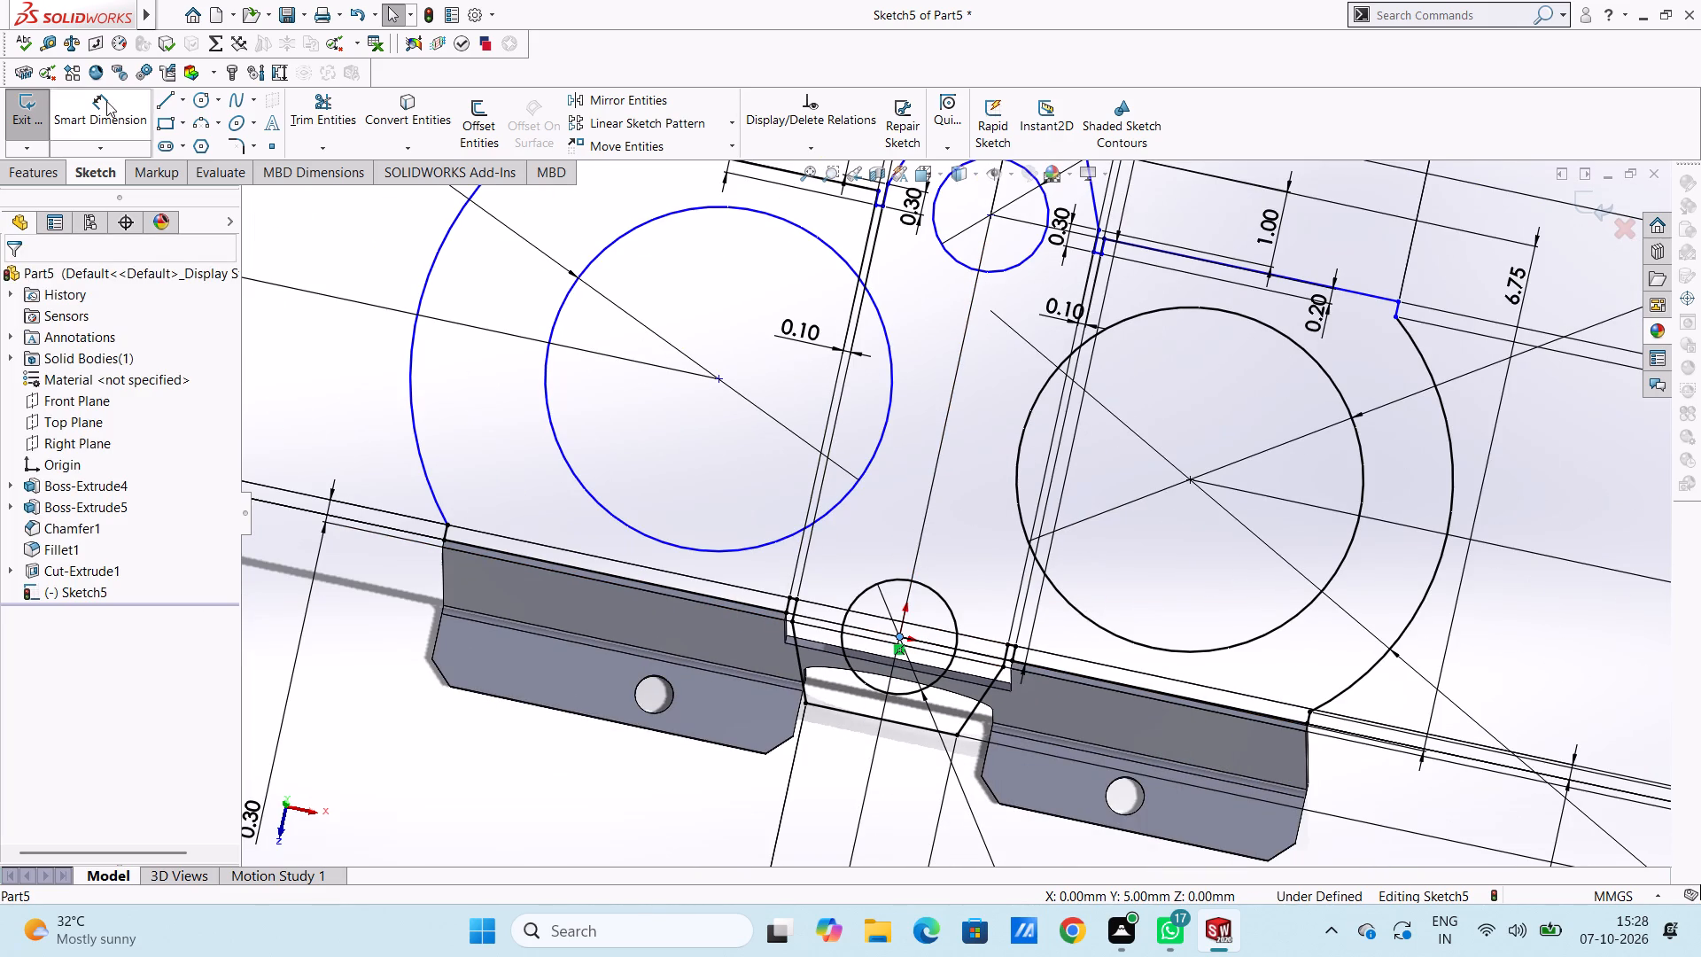
Dimension the horizontal distance from the origin to the lower end of the mirrored profile's slanted left side.
left_click(106, 101)
scroll(897, 369, "down", 2)
scroll(897, 363, "up", 4)
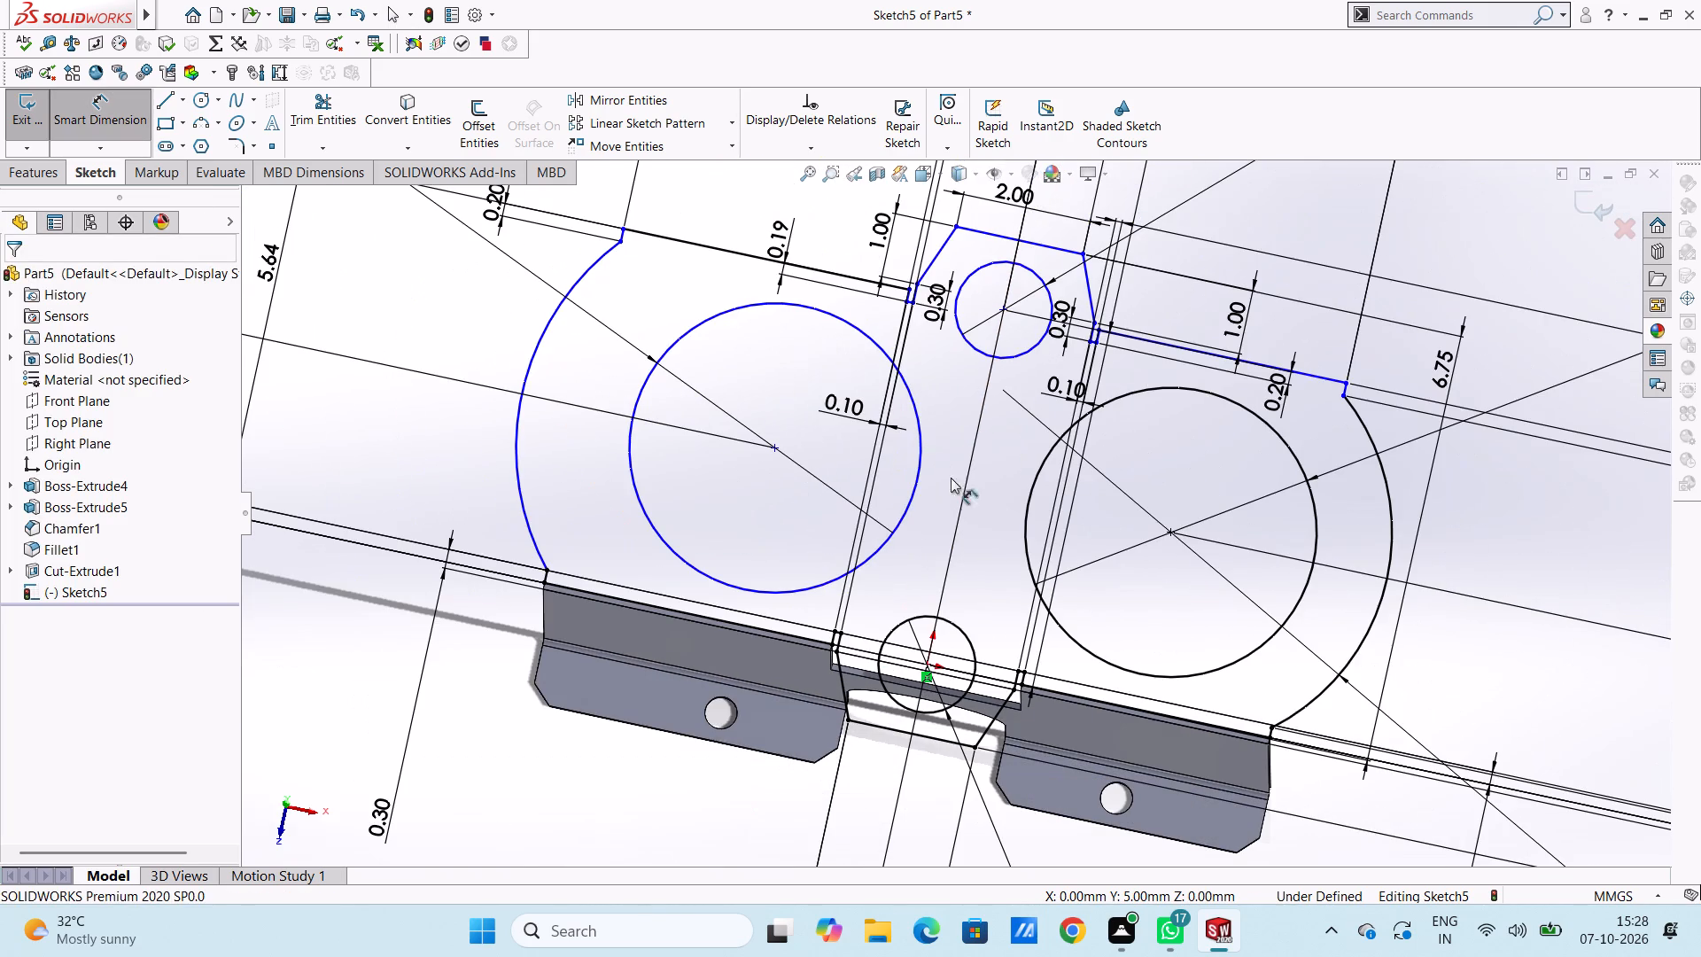
left_click(929, 664)
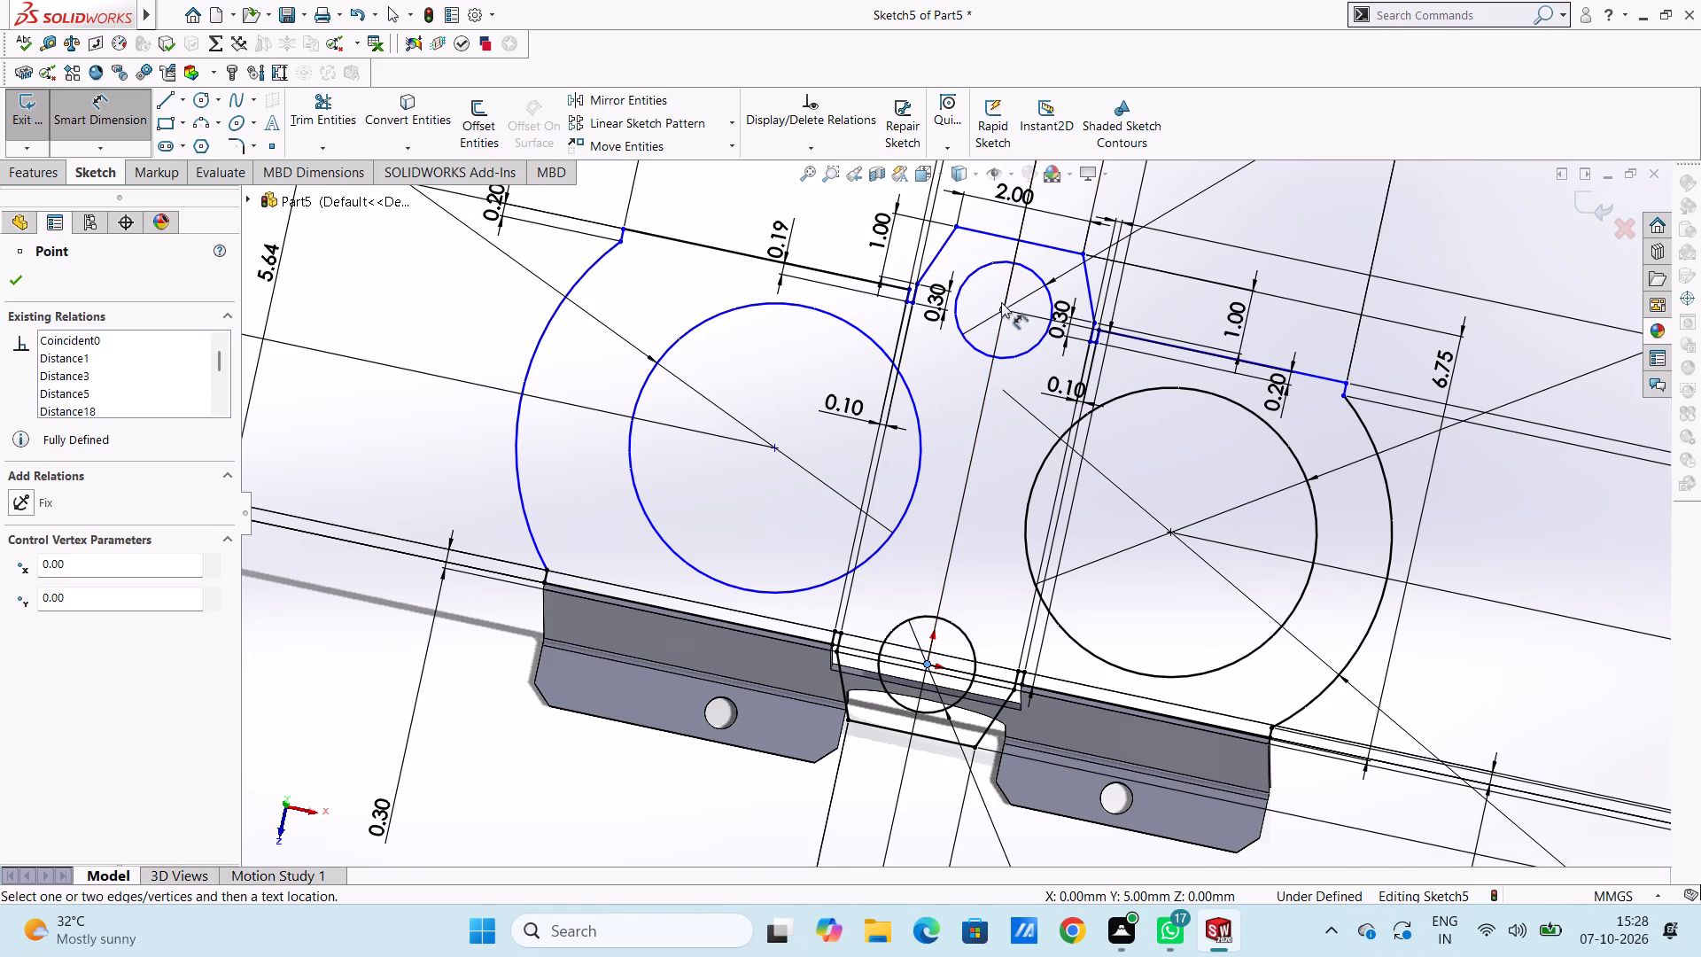
left_click(916, 283)
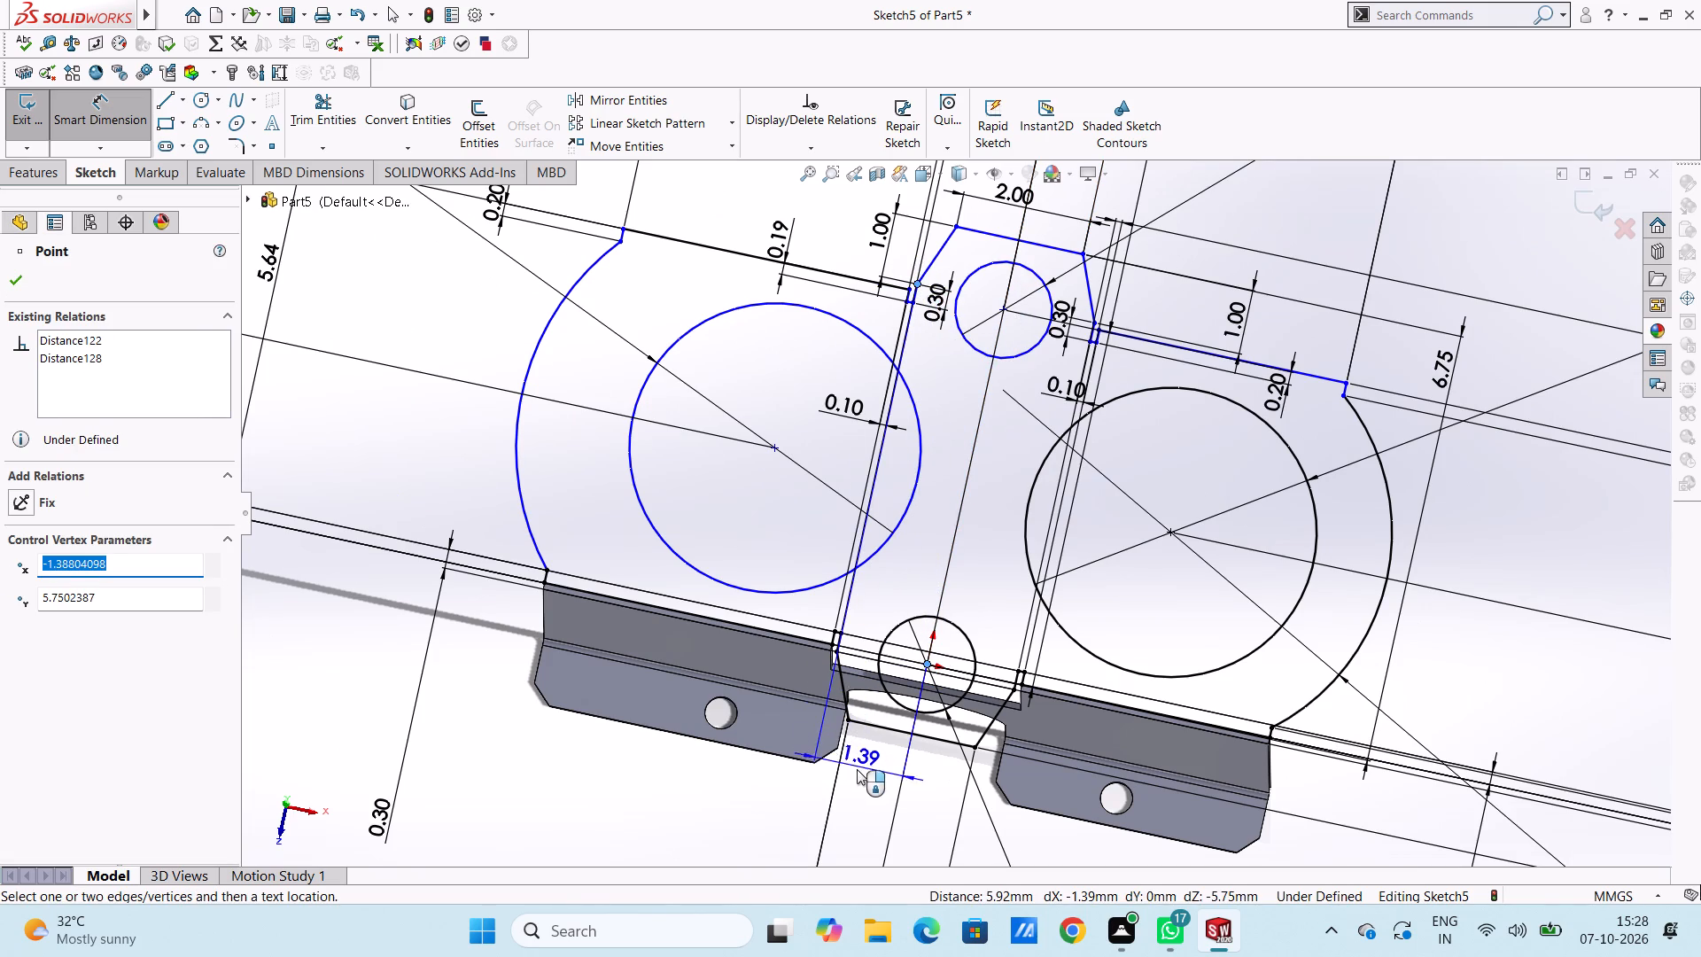
left_click(841, 775)
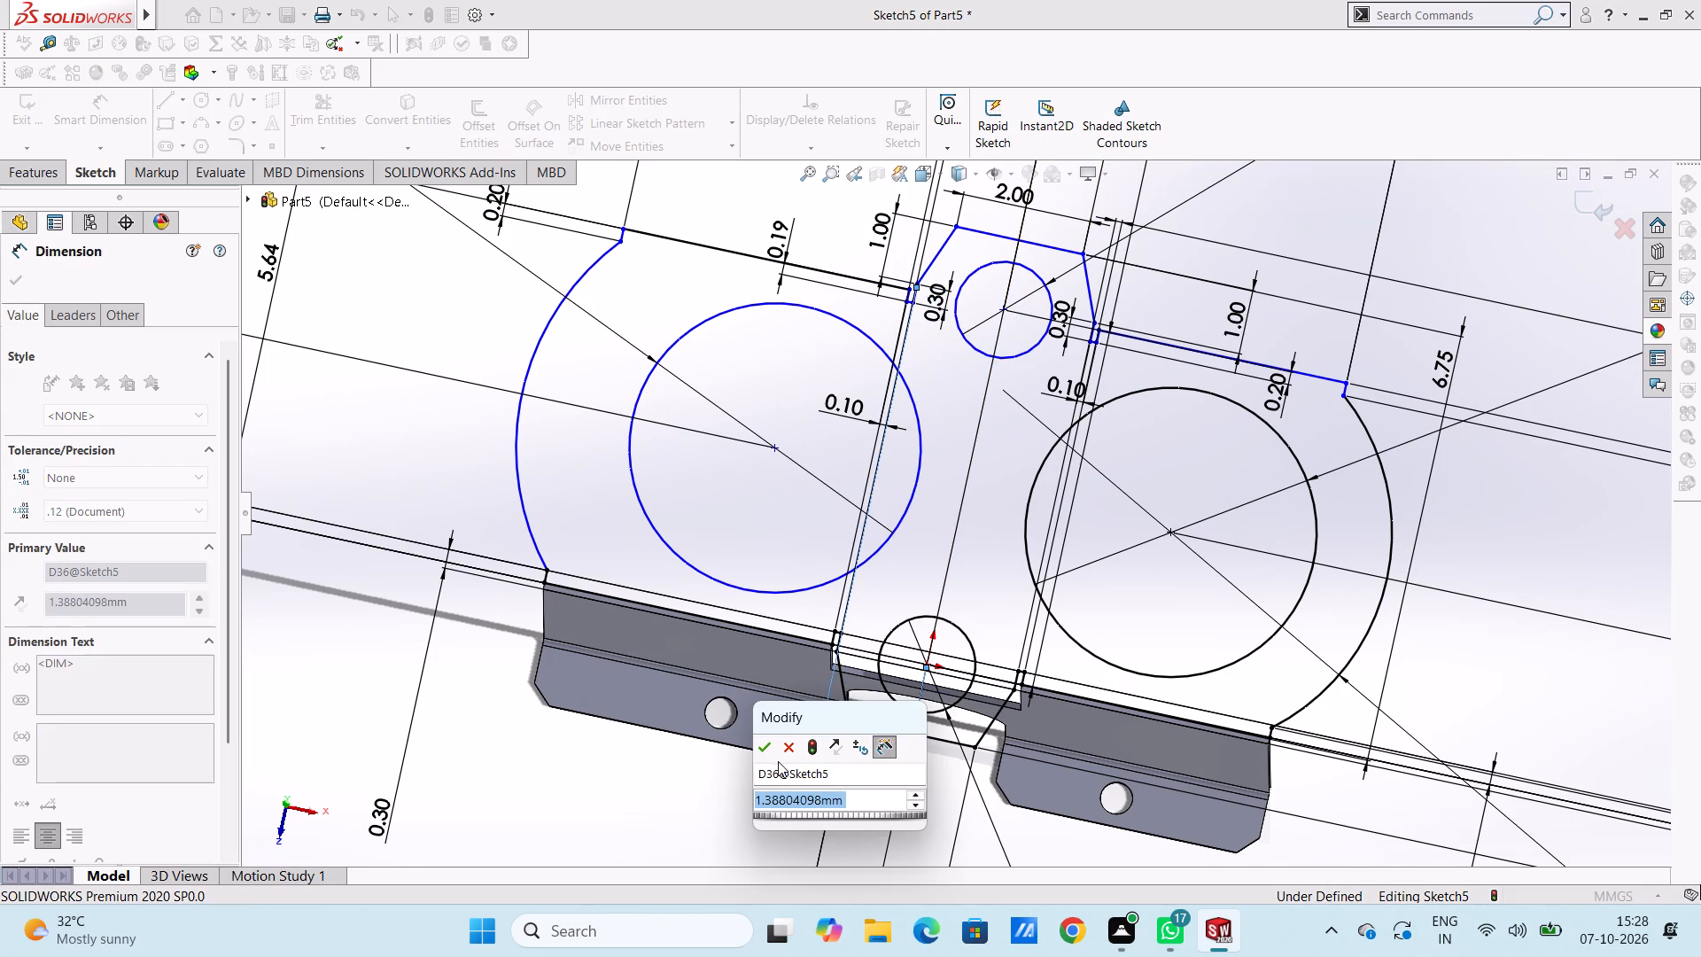
left_click(763, 750)
left_click(721, 789)
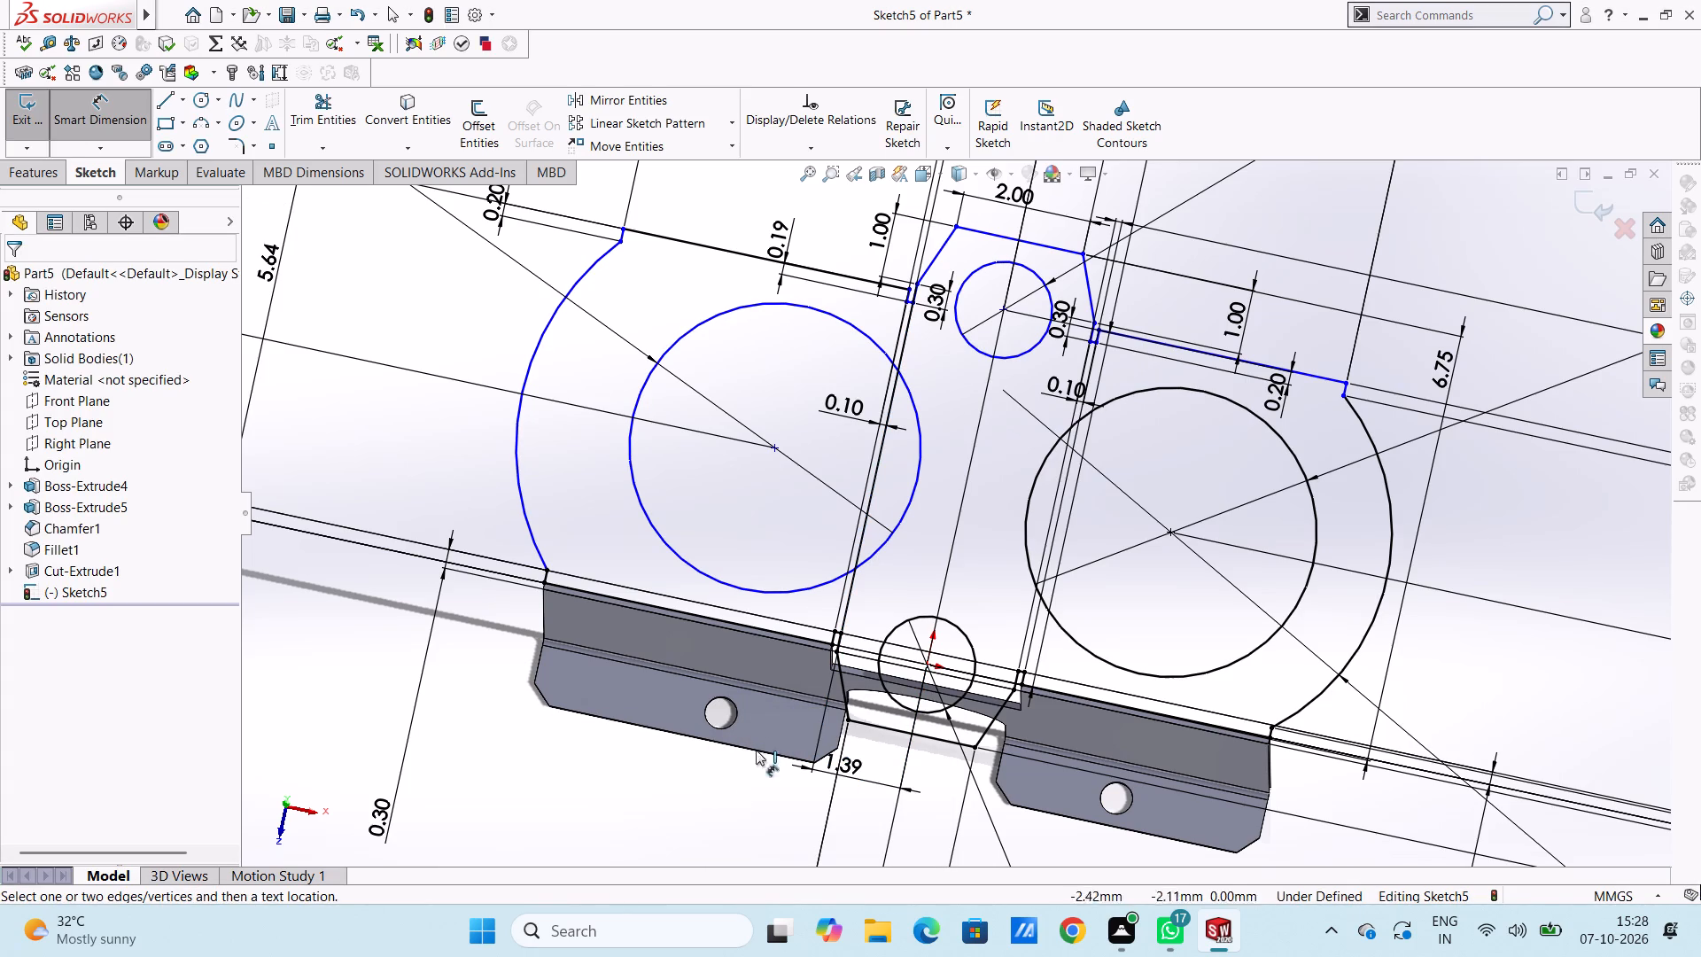
Dimension the horizontal distance between the left relief slot's outer top corner and the lower end of the slanted right side.
scroll(969, 354, "down", 3)
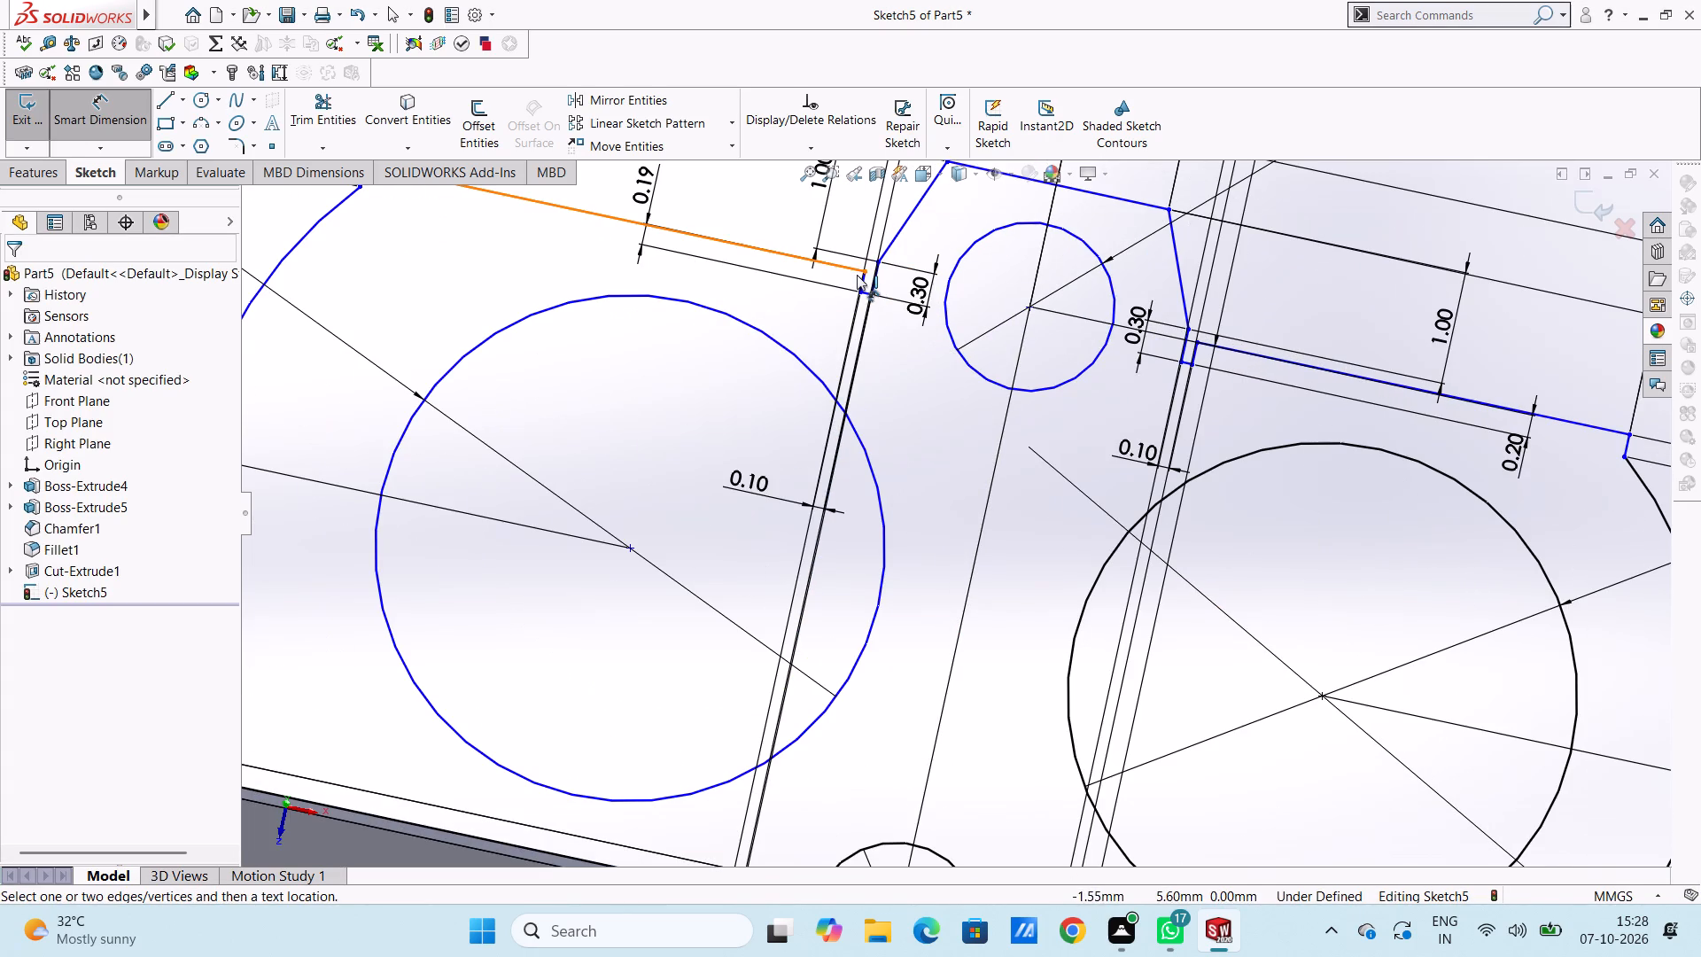
left_click(862, 275)
scroll(940, 471, "up", 4)
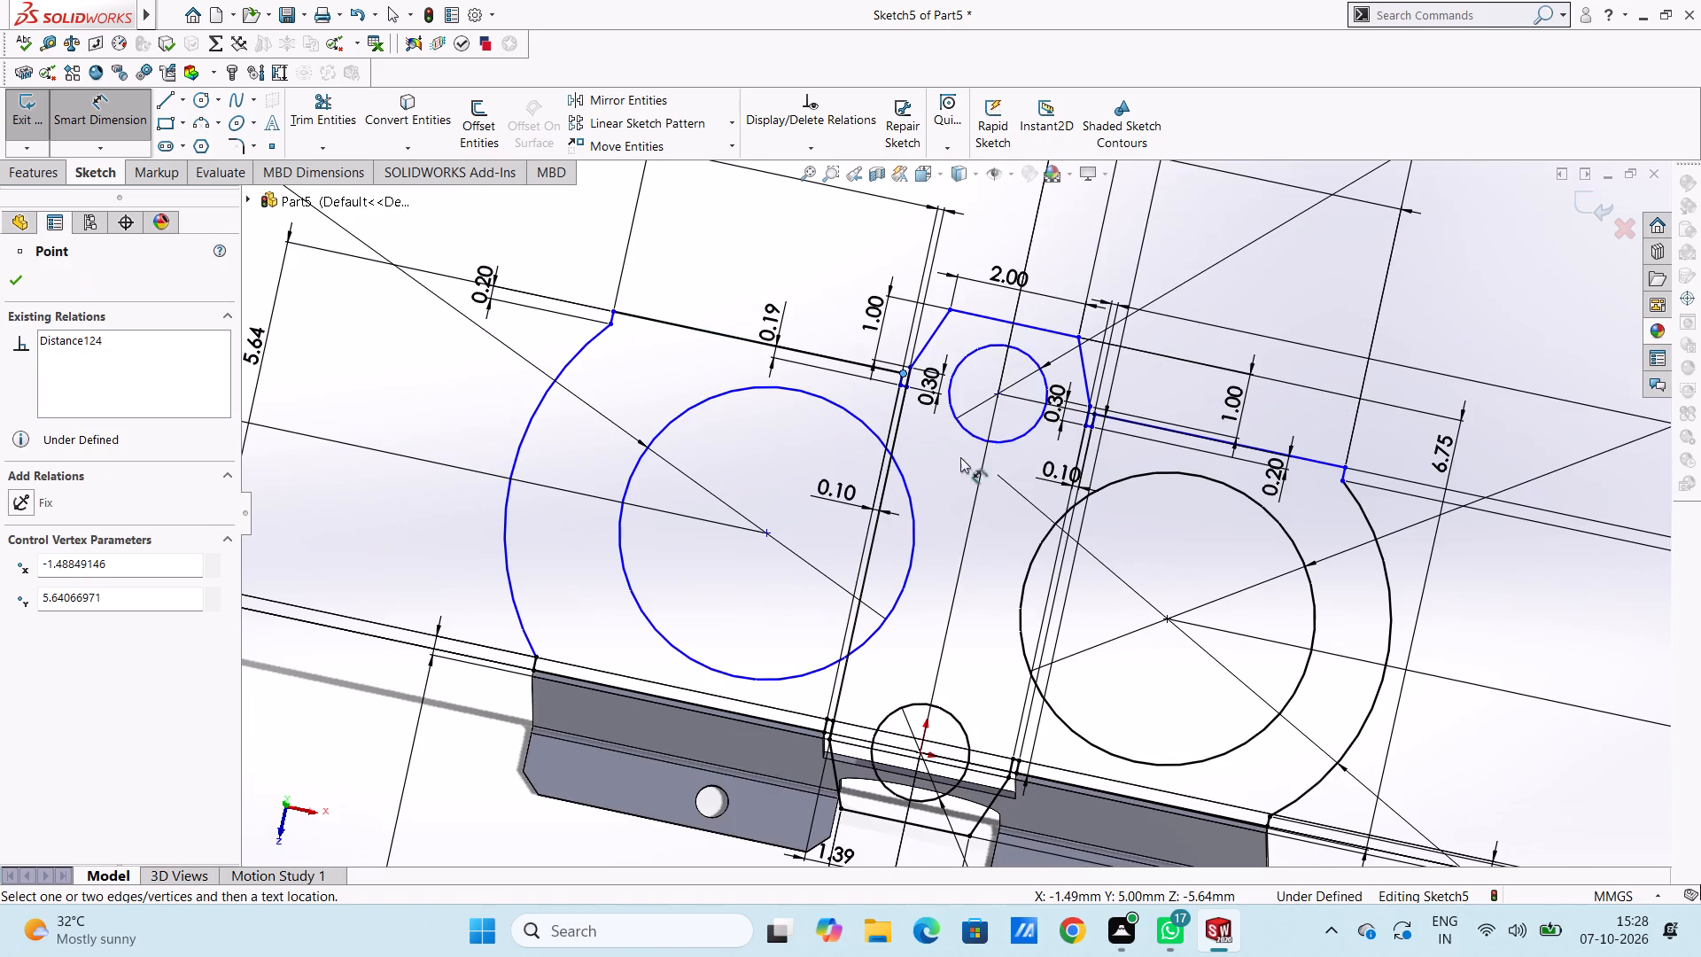
left_click(1087, 410)
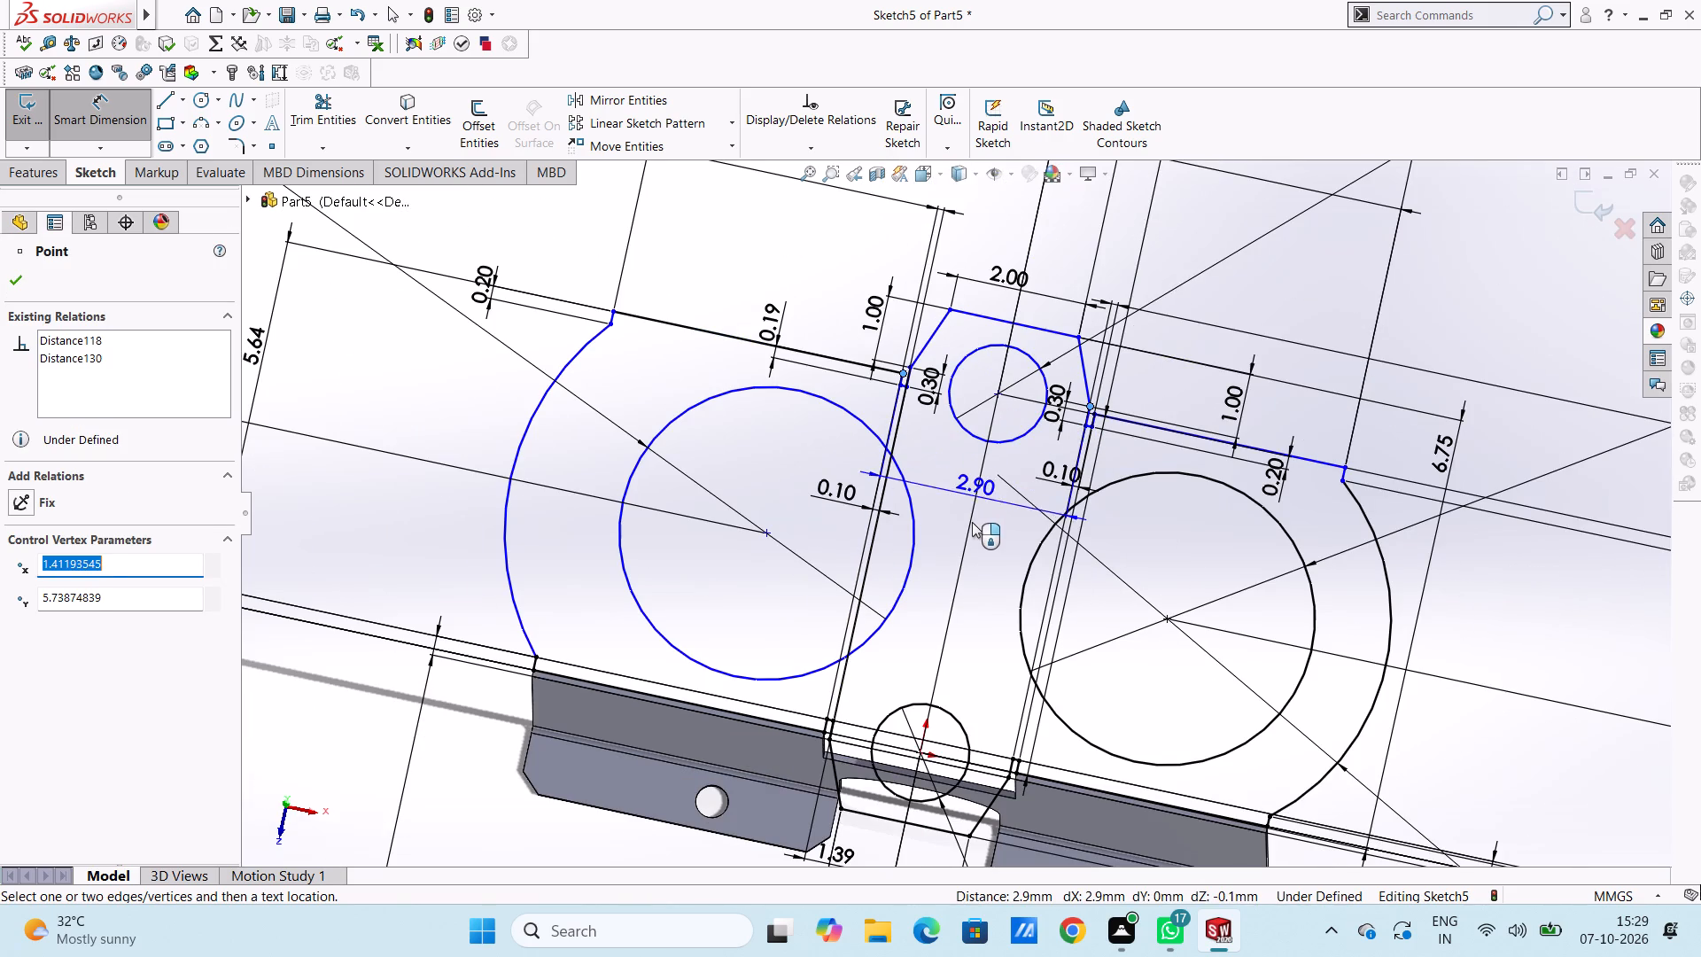
left_click(970, 528)
left_click(894, 495)
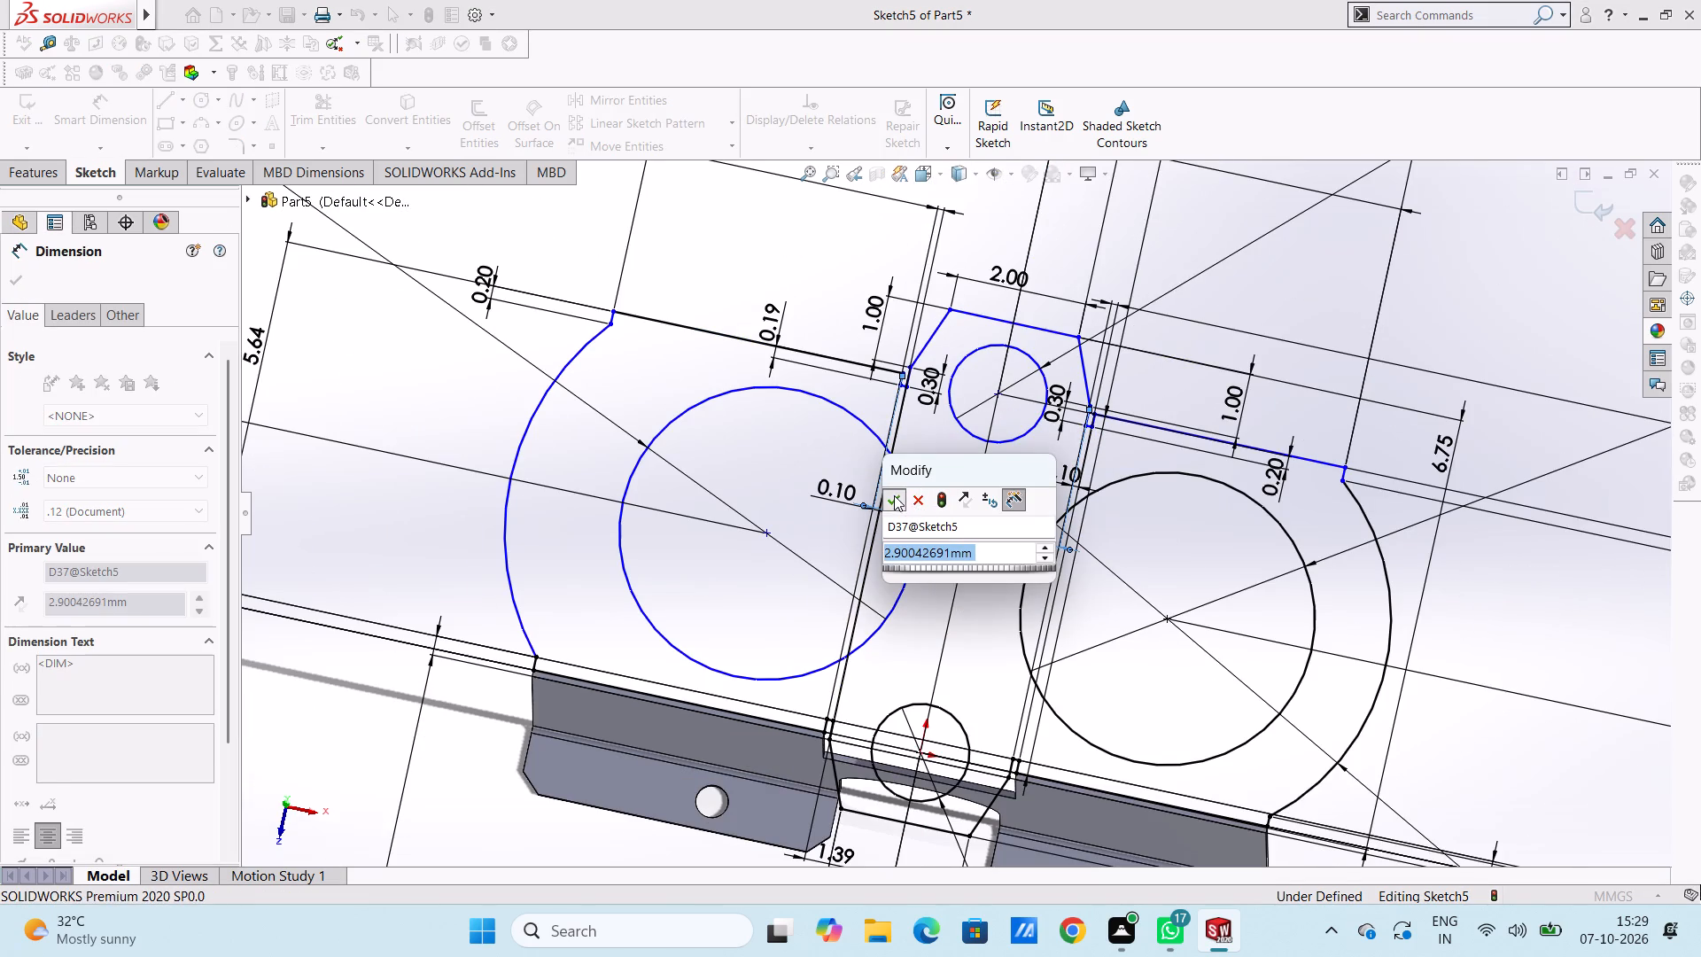
left_click(790, 465)
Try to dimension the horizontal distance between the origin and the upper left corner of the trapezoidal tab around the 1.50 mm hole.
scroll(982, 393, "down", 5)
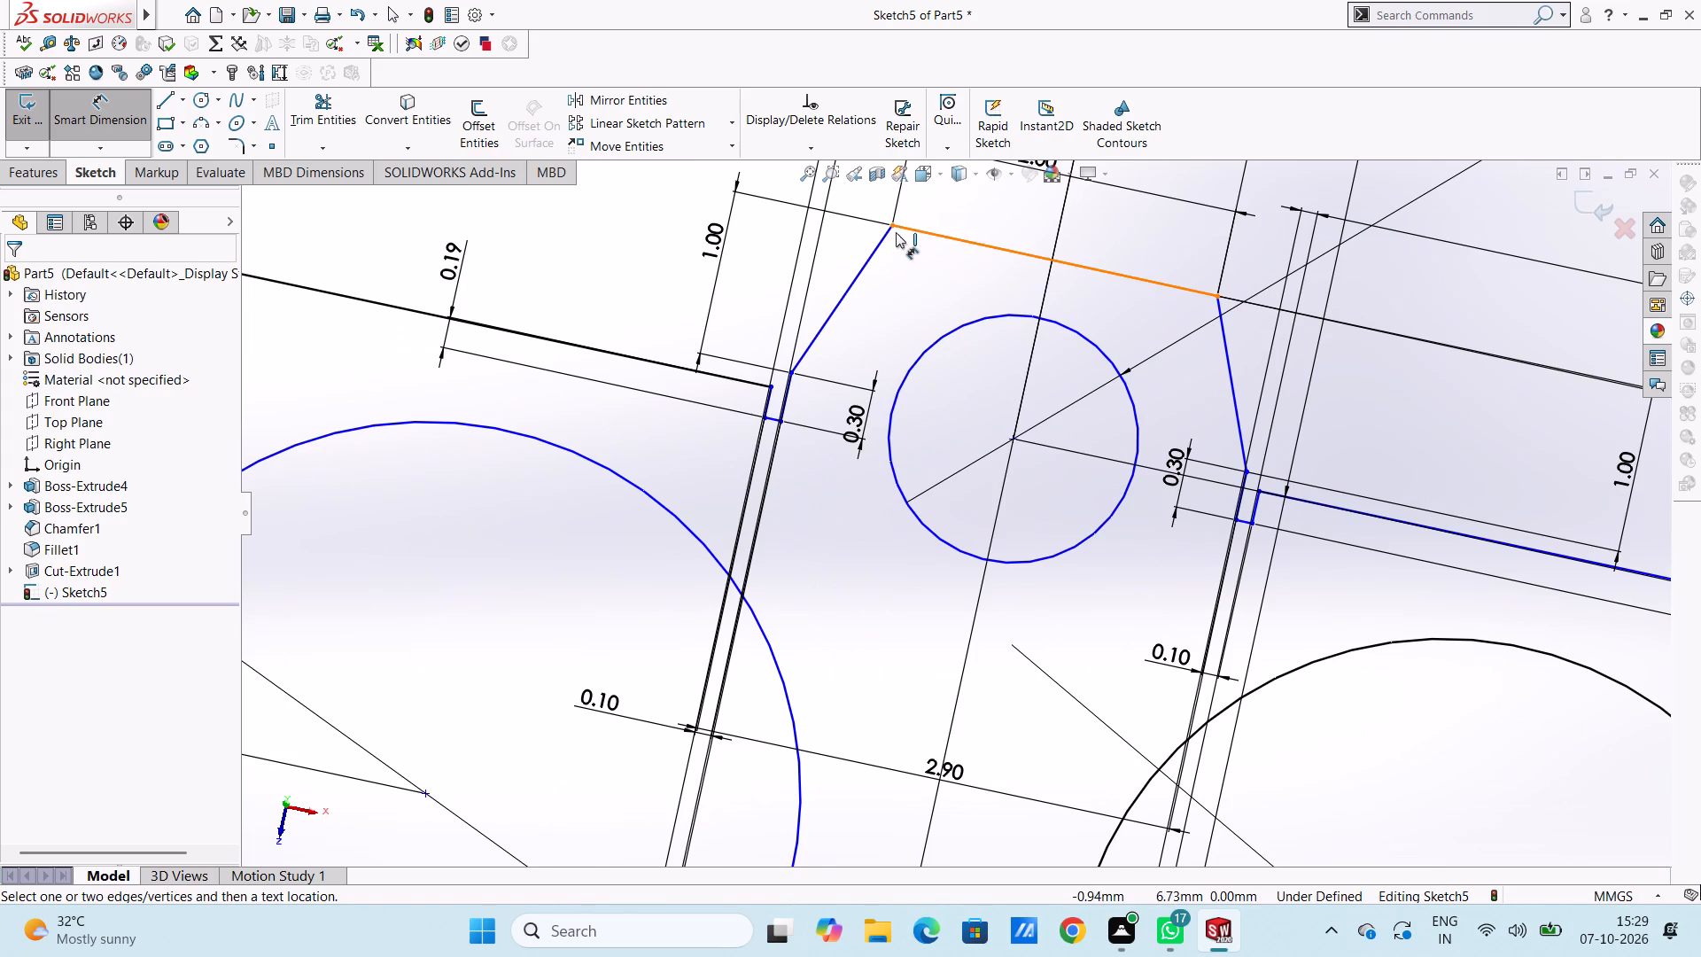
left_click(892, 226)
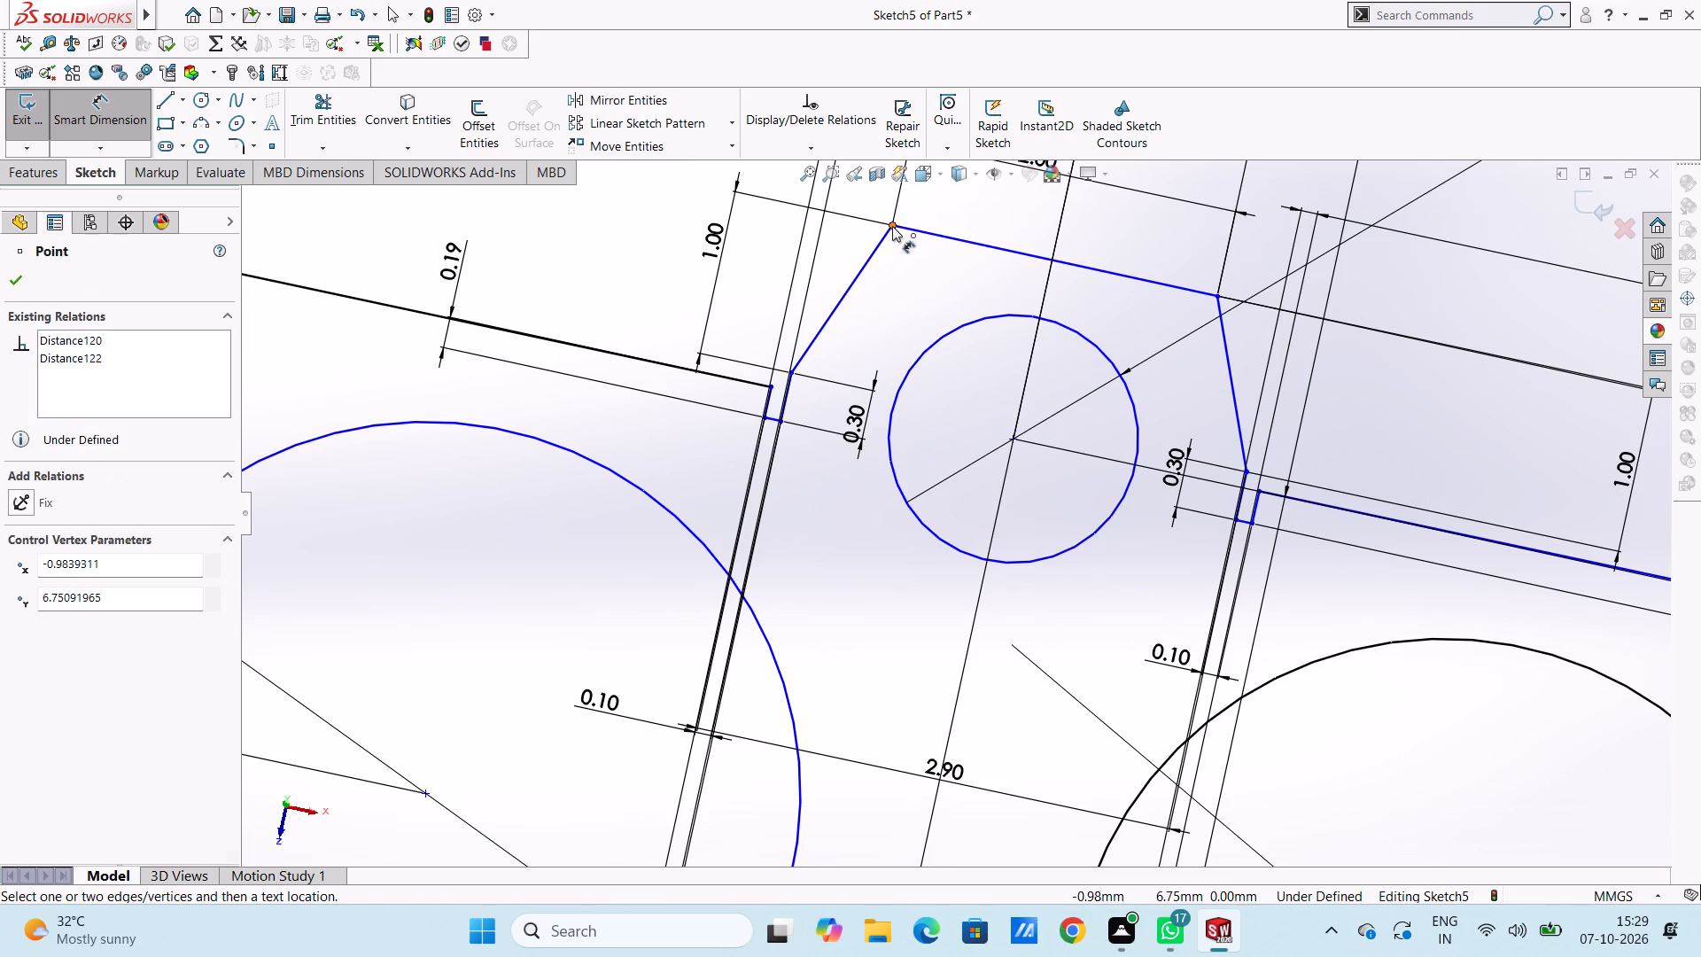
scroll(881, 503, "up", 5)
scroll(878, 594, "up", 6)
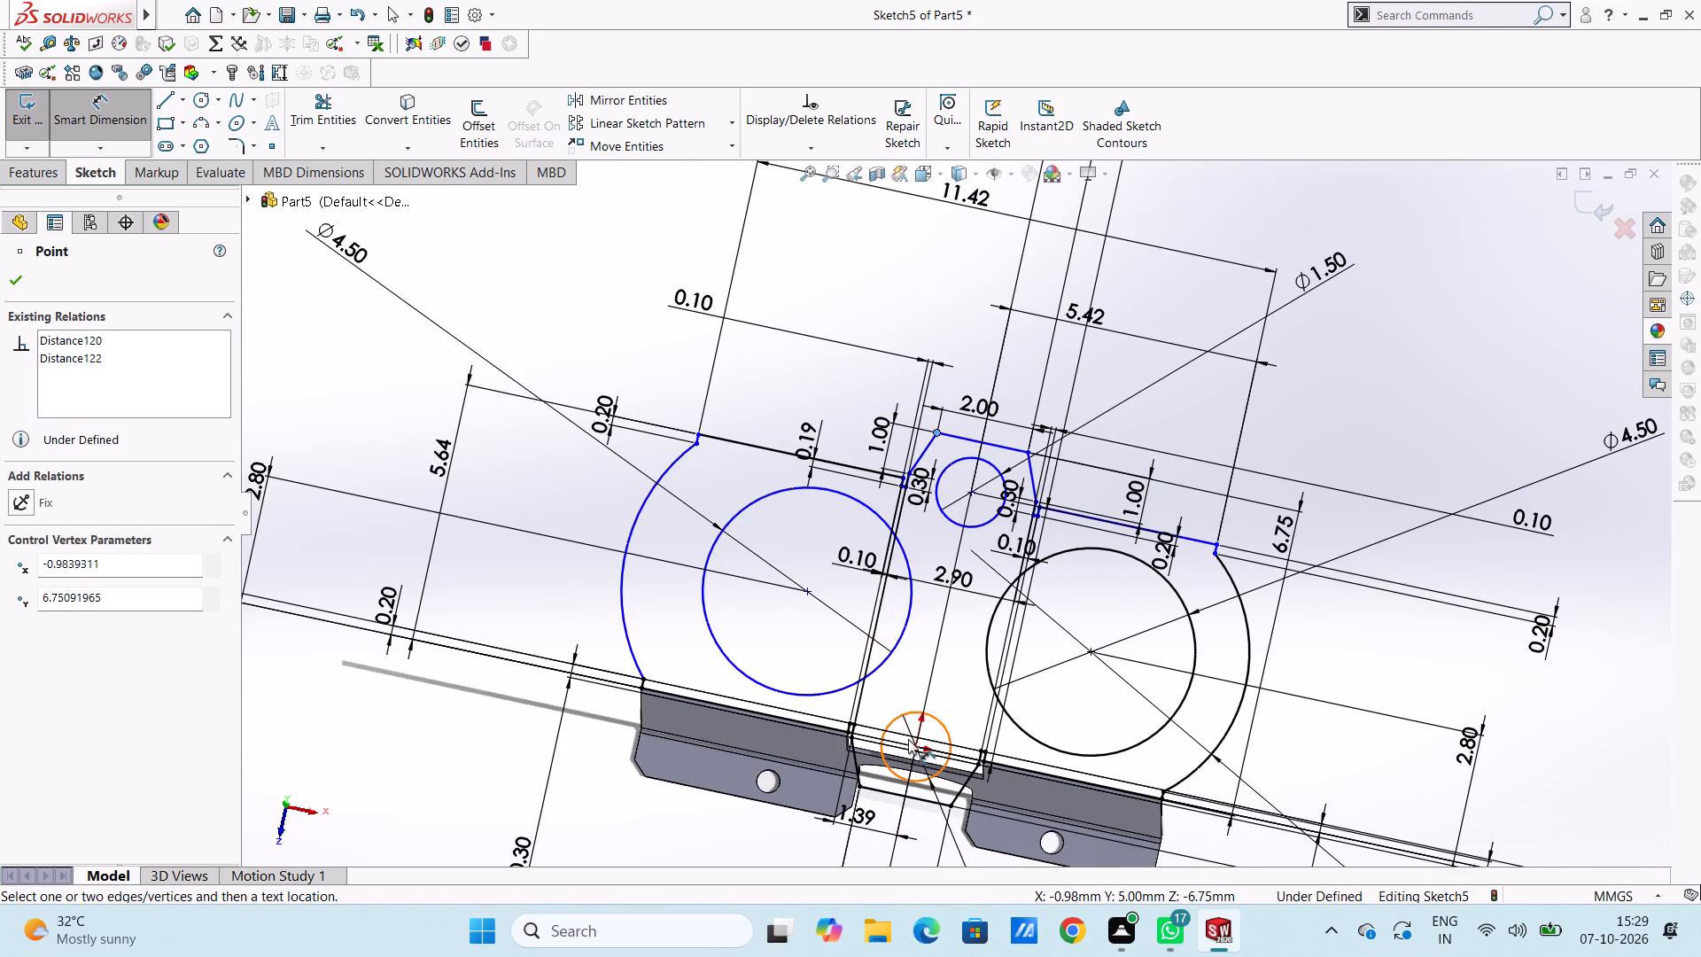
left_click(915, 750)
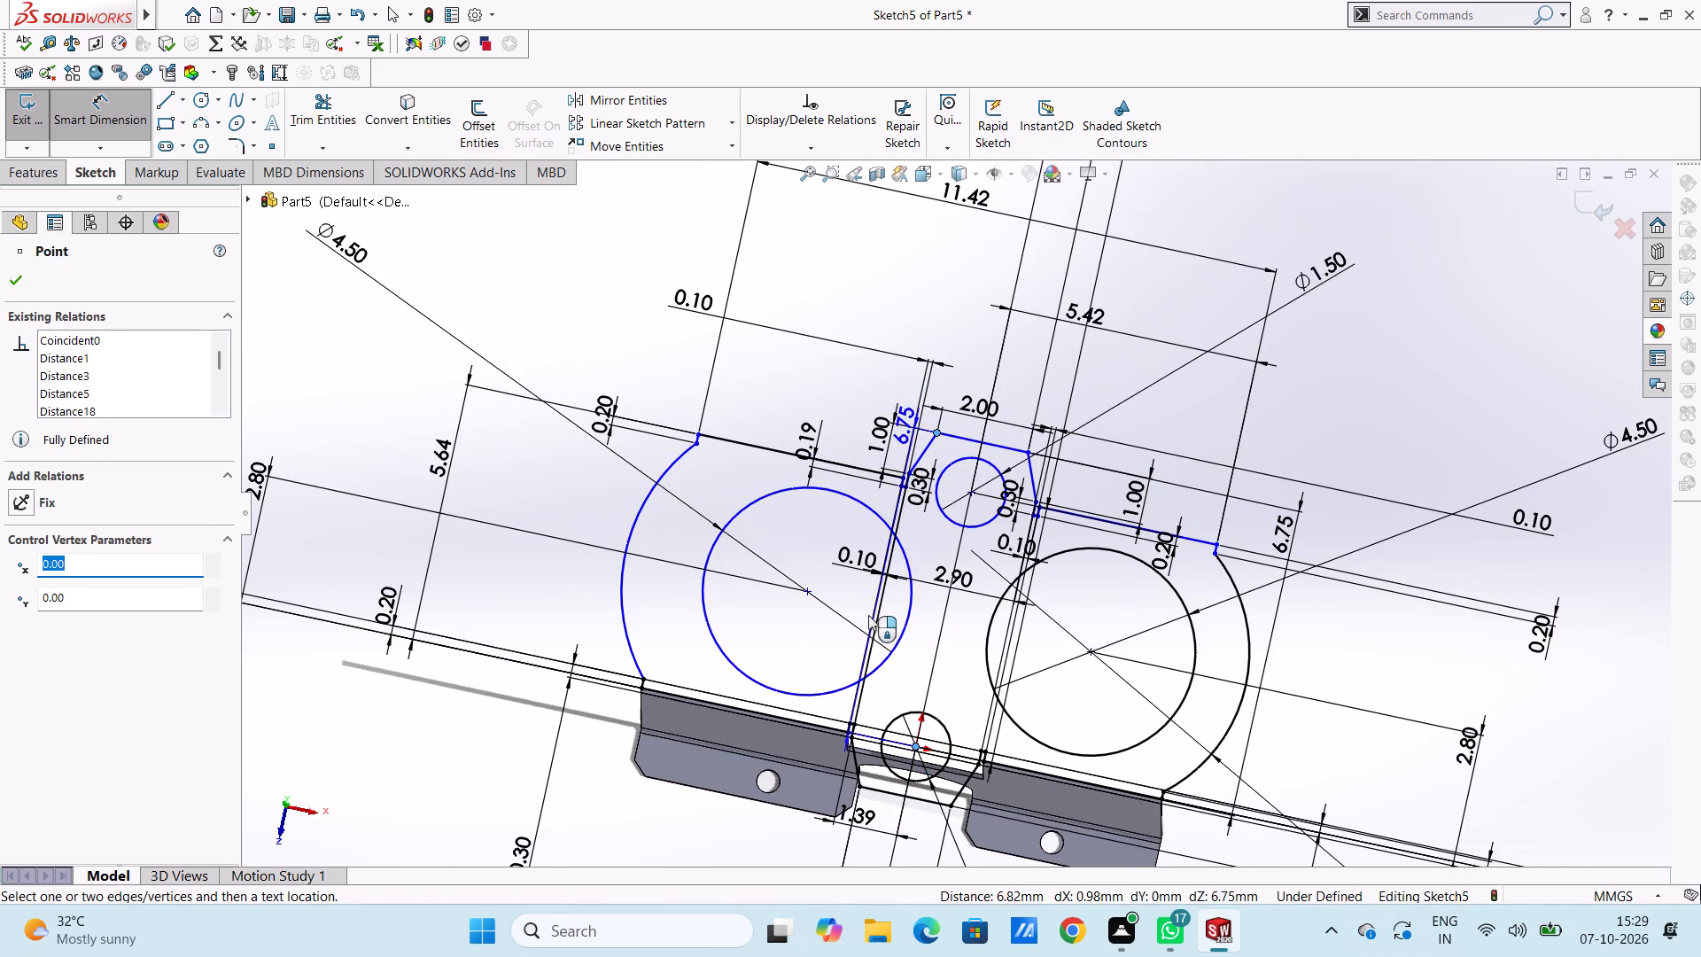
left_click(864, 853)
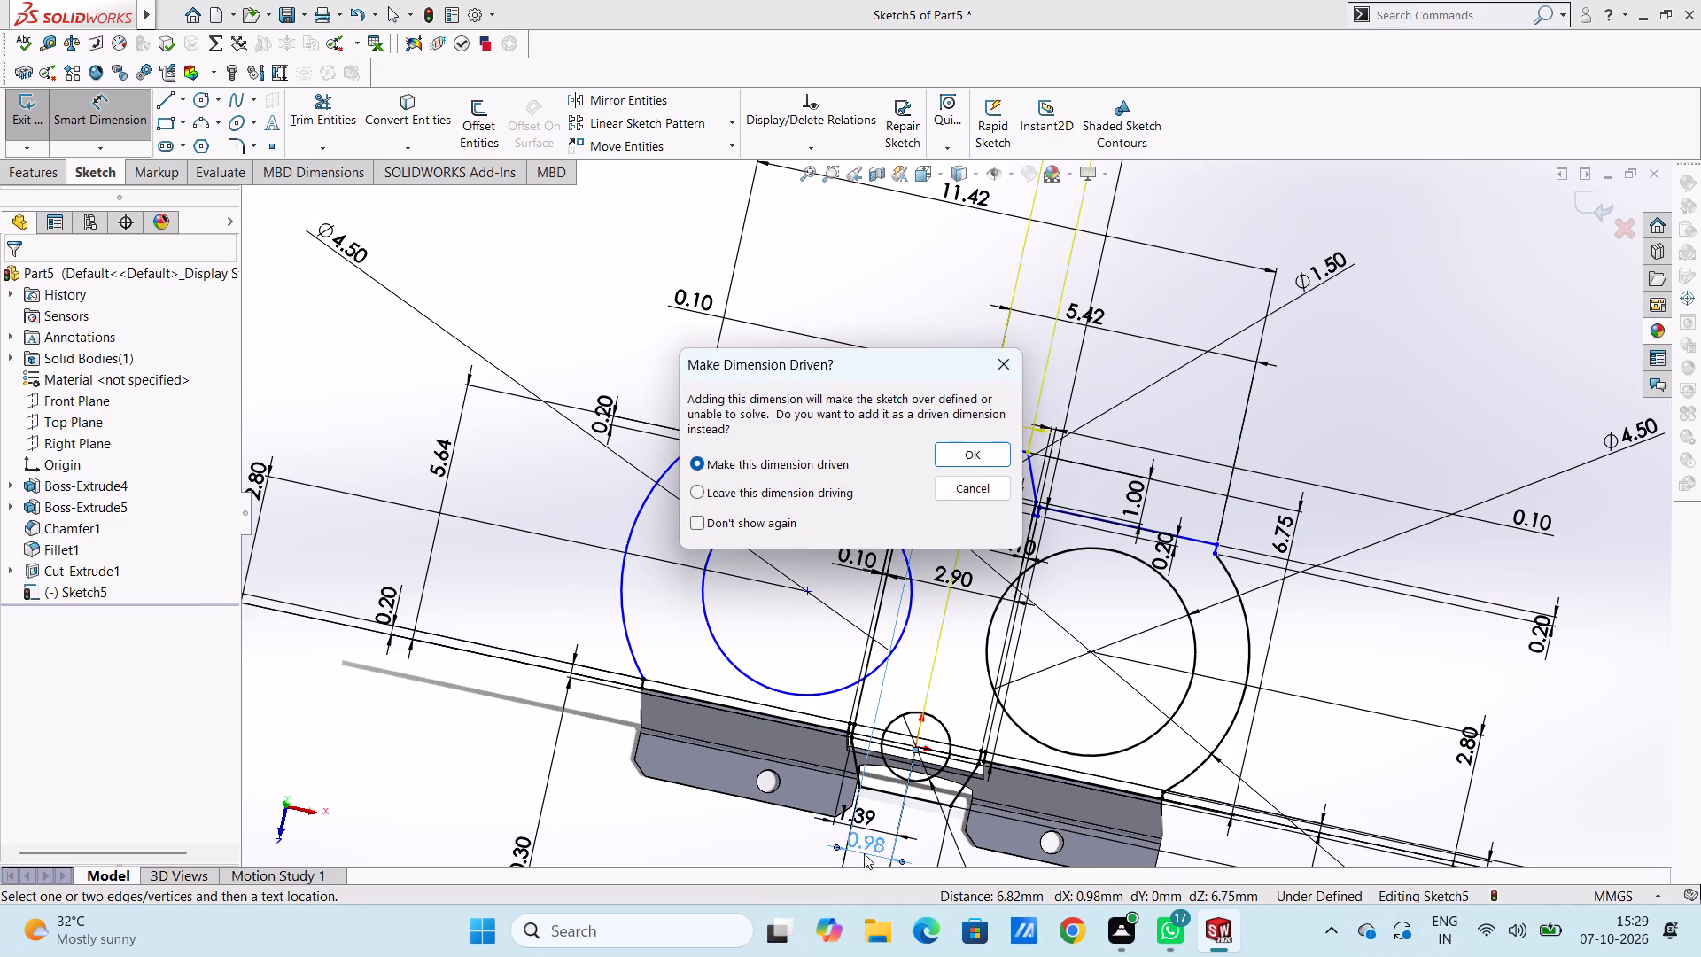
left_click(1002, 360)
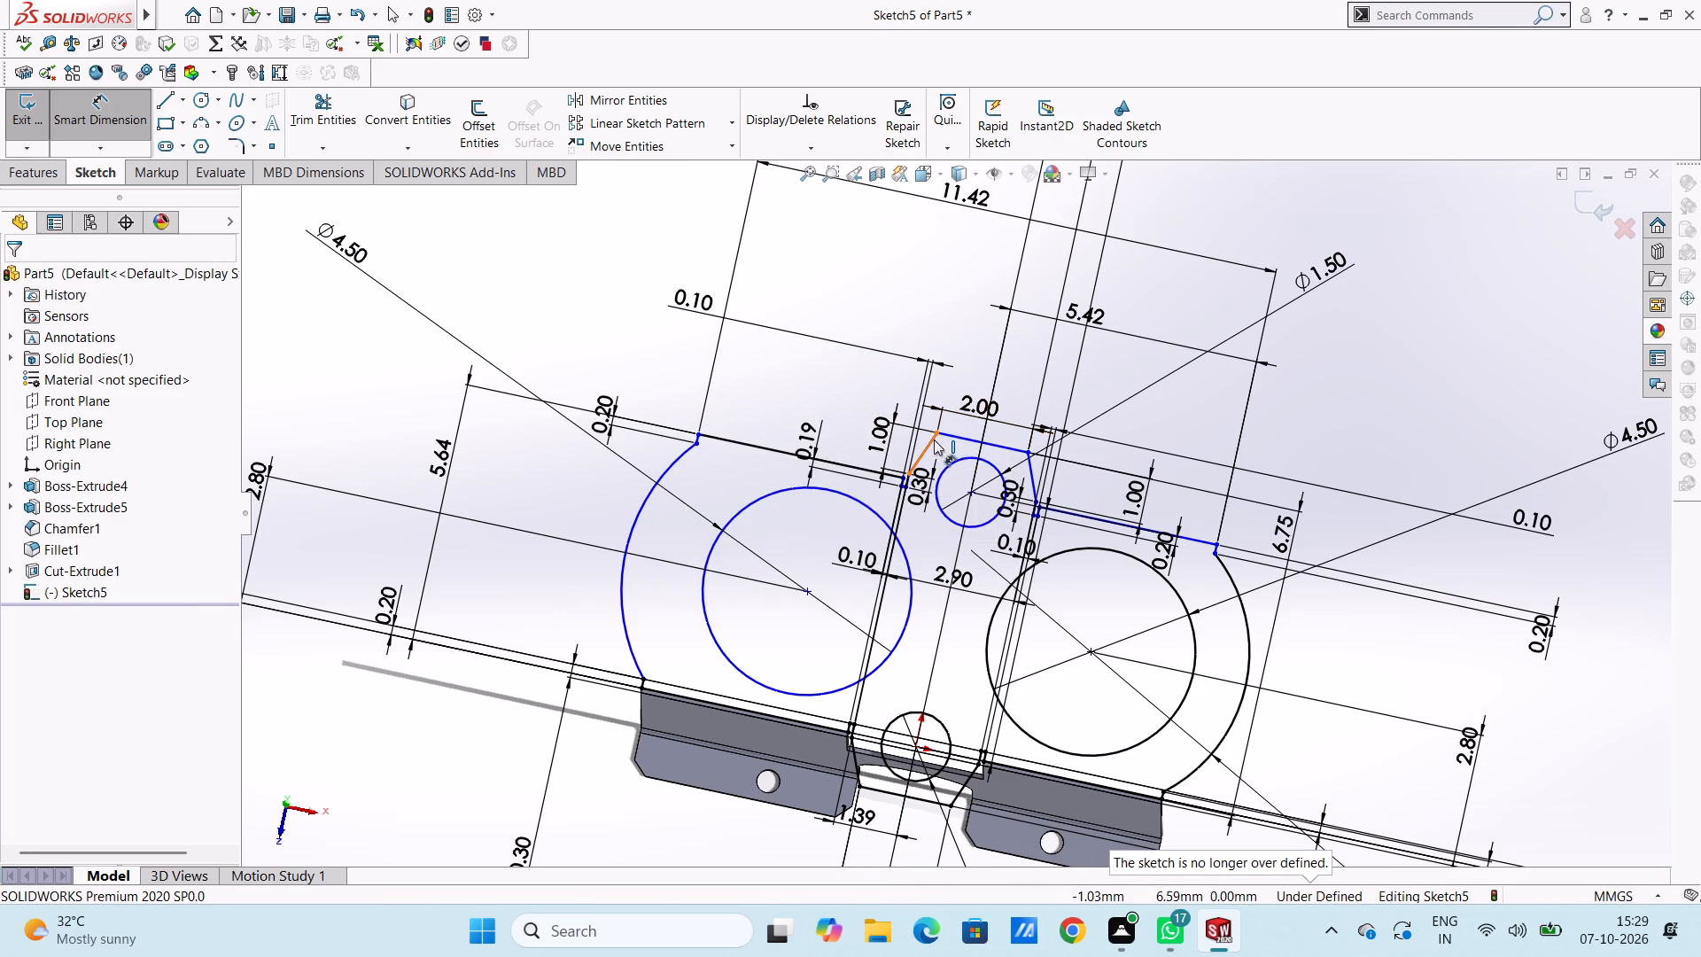
Dimension the vertical distance from the origin to the top edge of the mirrored profile's right shoulder.
scroll(913, 577, "up", 4)
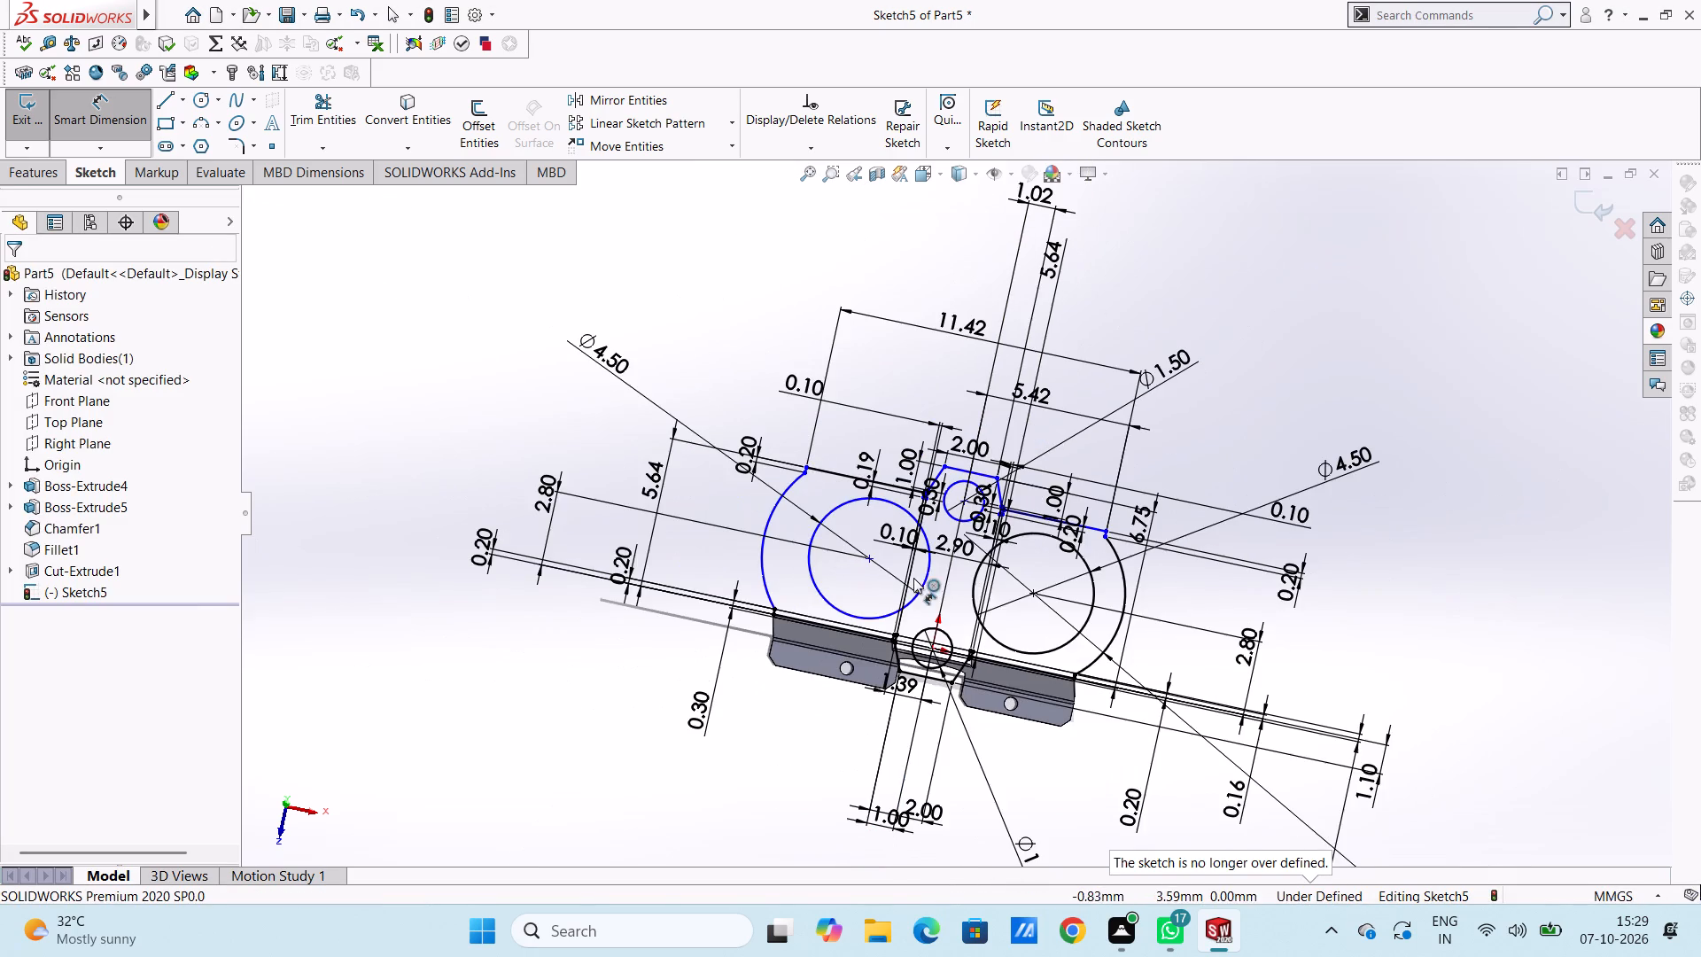
scroll(980, 600, "down", 4)
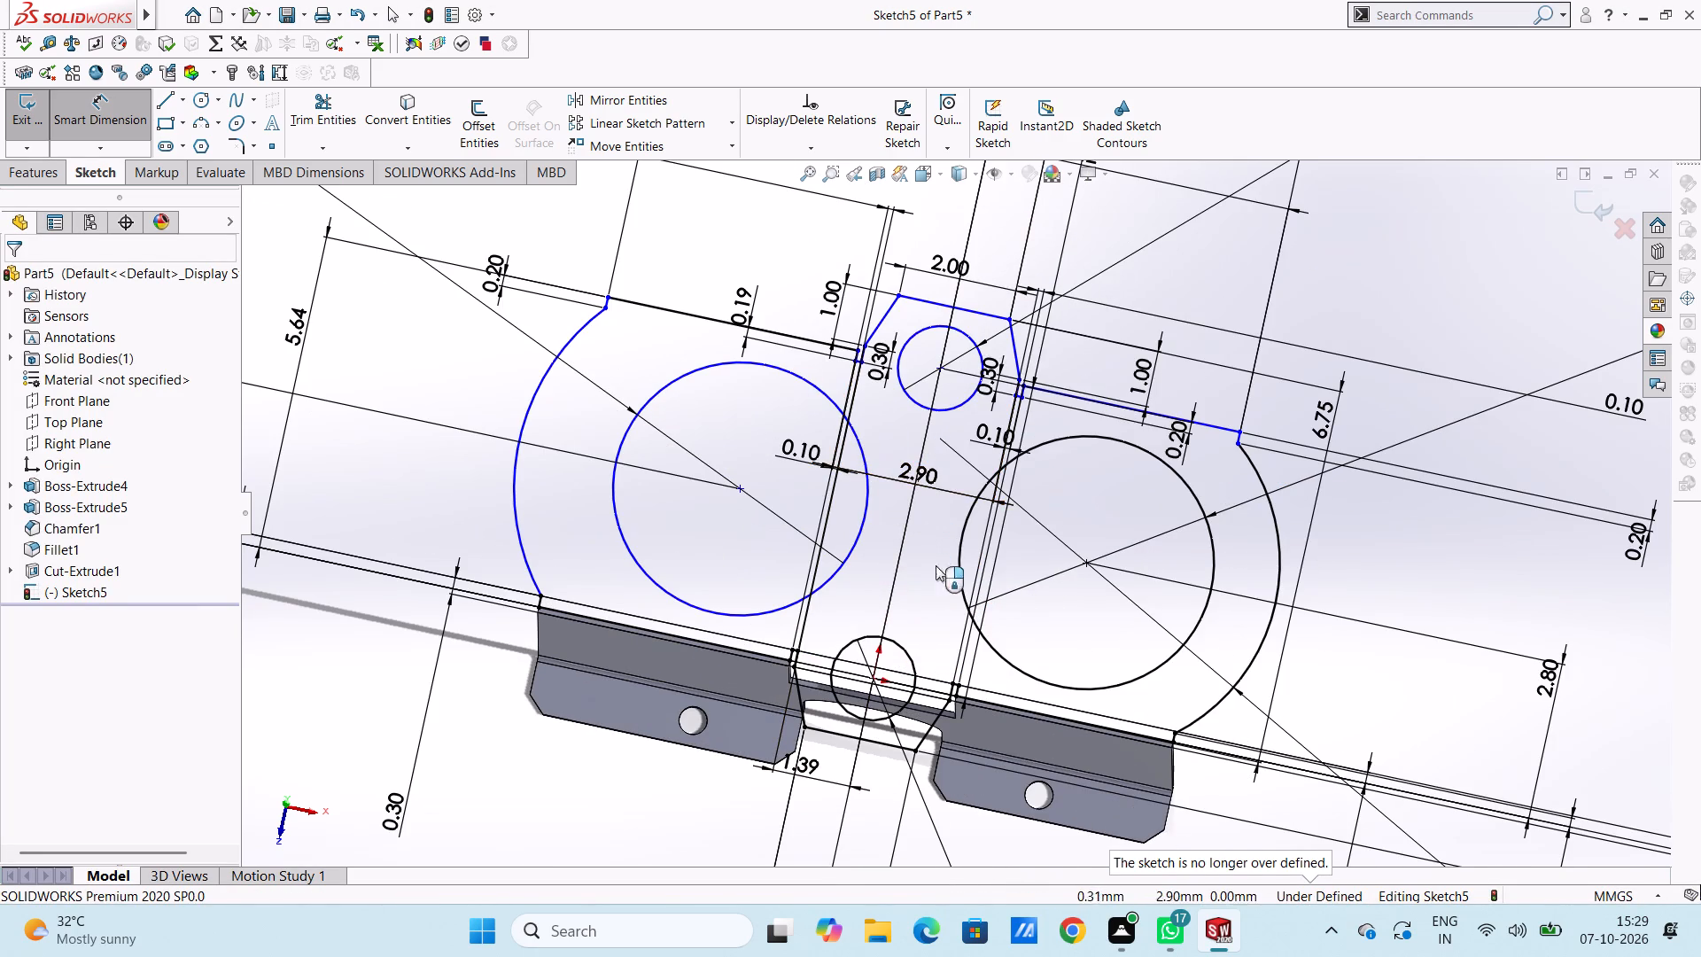
left_click(876, 680)
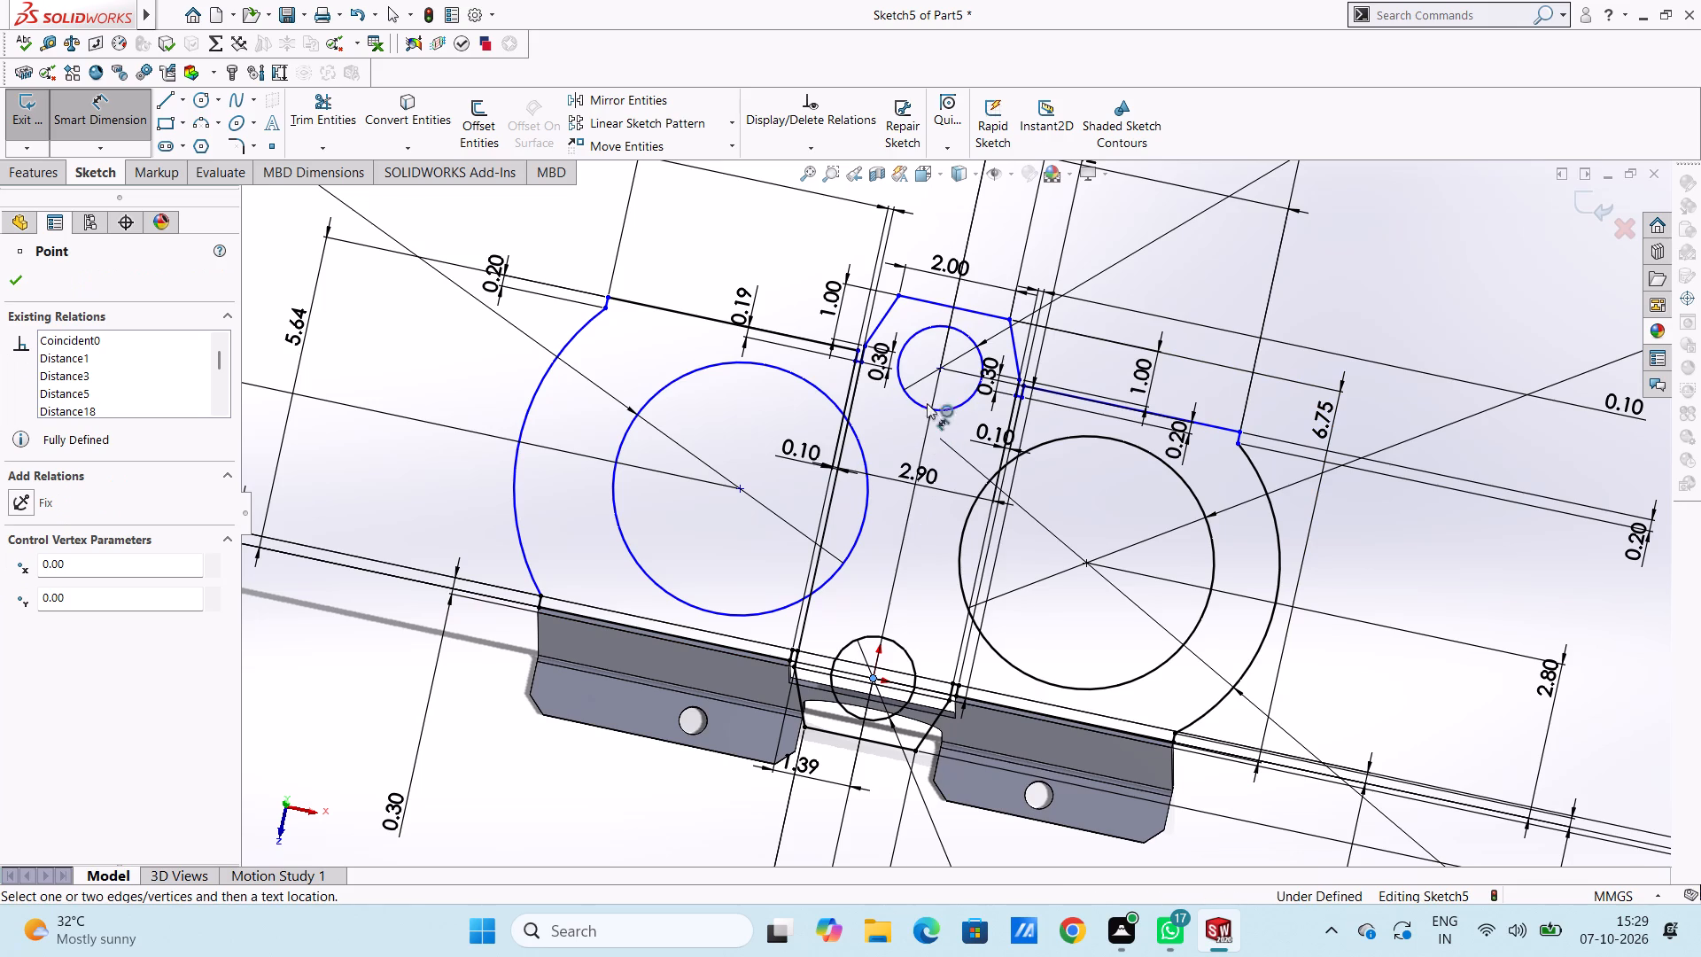
scroll(1020, 385, "down", 5)
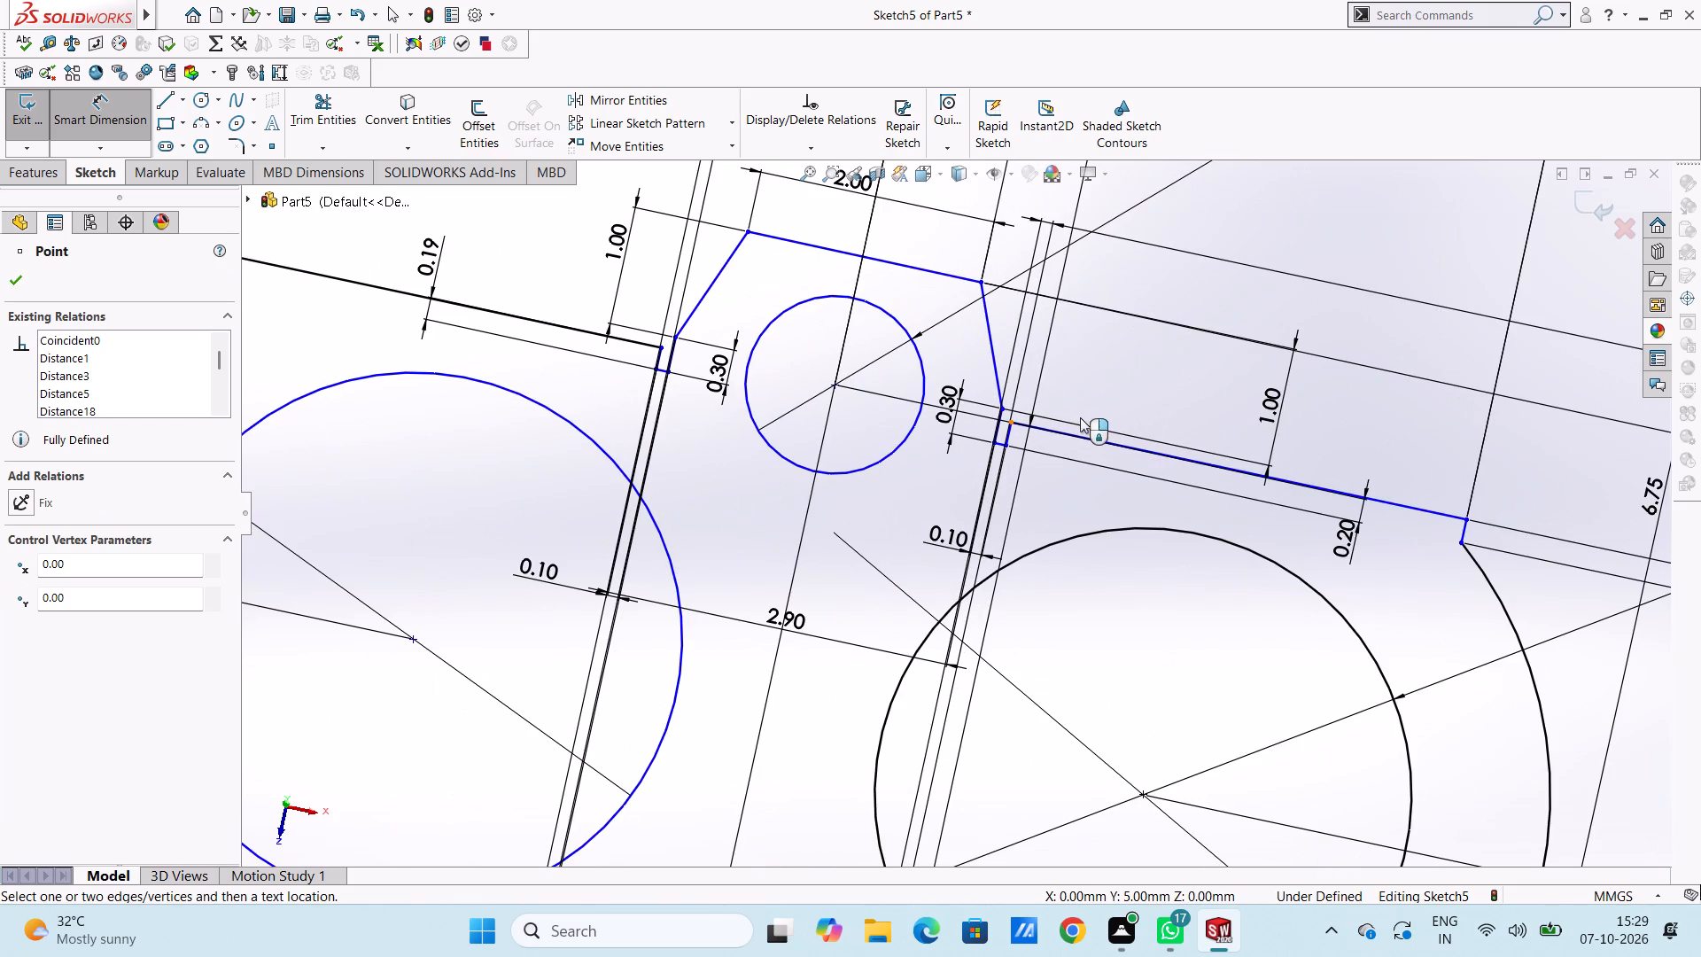
left_click(1077, 441)
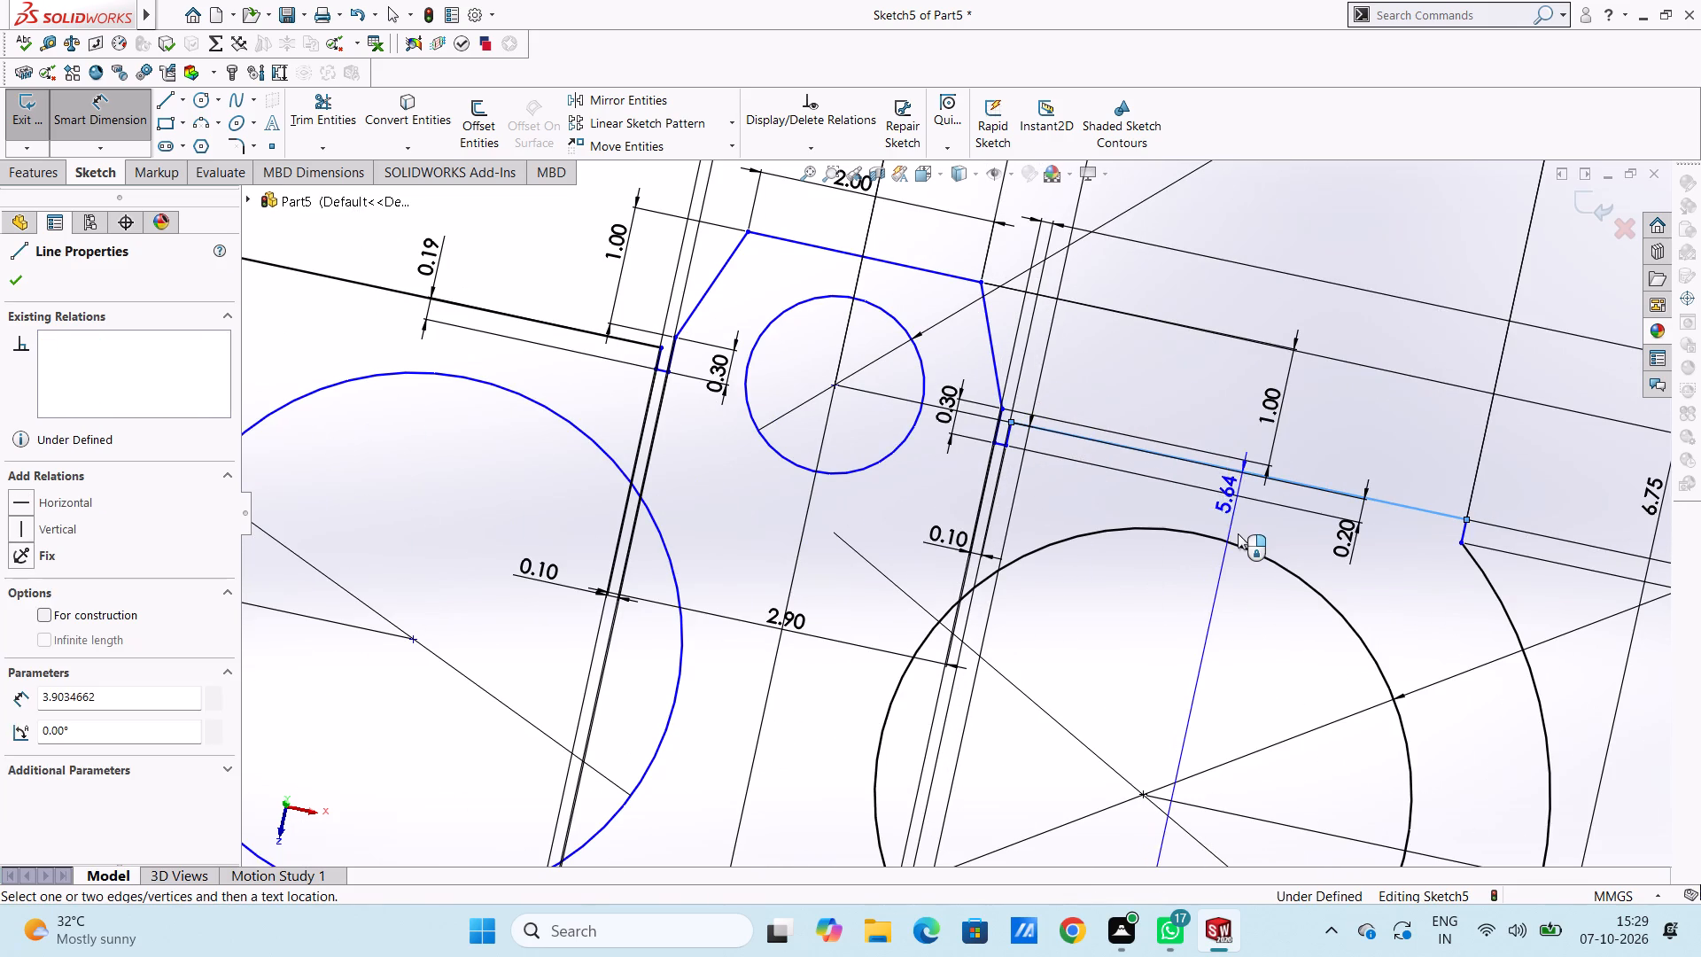
left_click(1238, 533)
left_click(1167, 501)
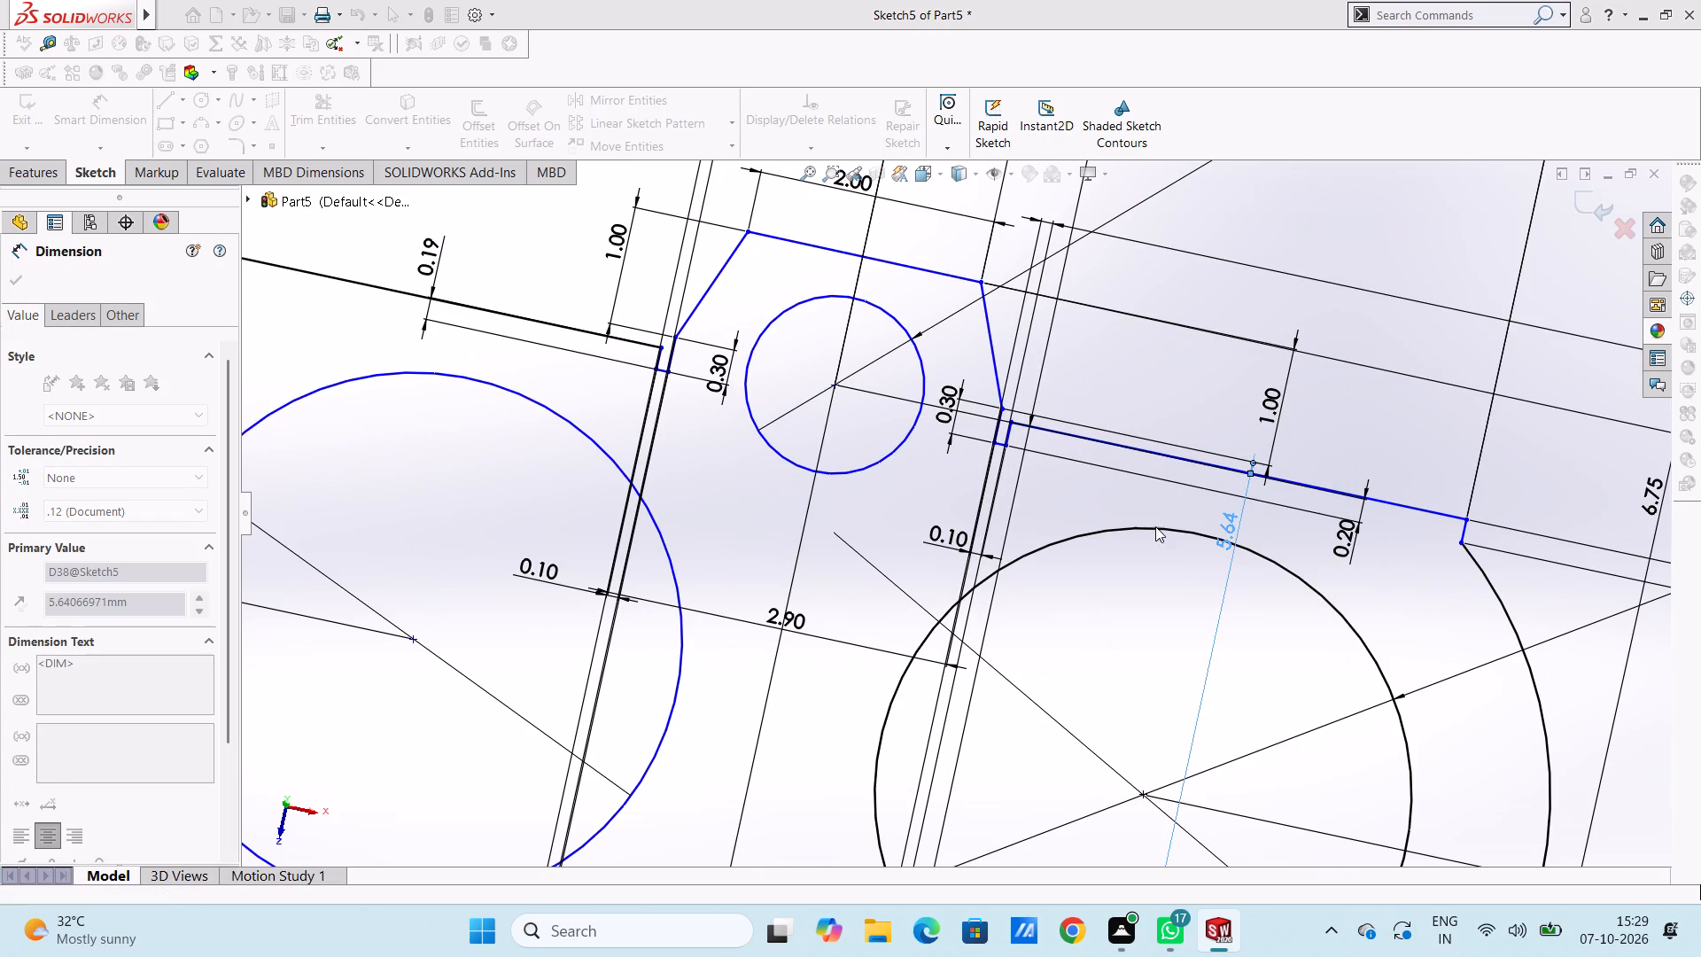
left_click(1147, 552)
Dimension the vertical distance from the origin to the bottom edge of the mirrored profile's left relief slot.
scroll(1144, 564, "up", 10)
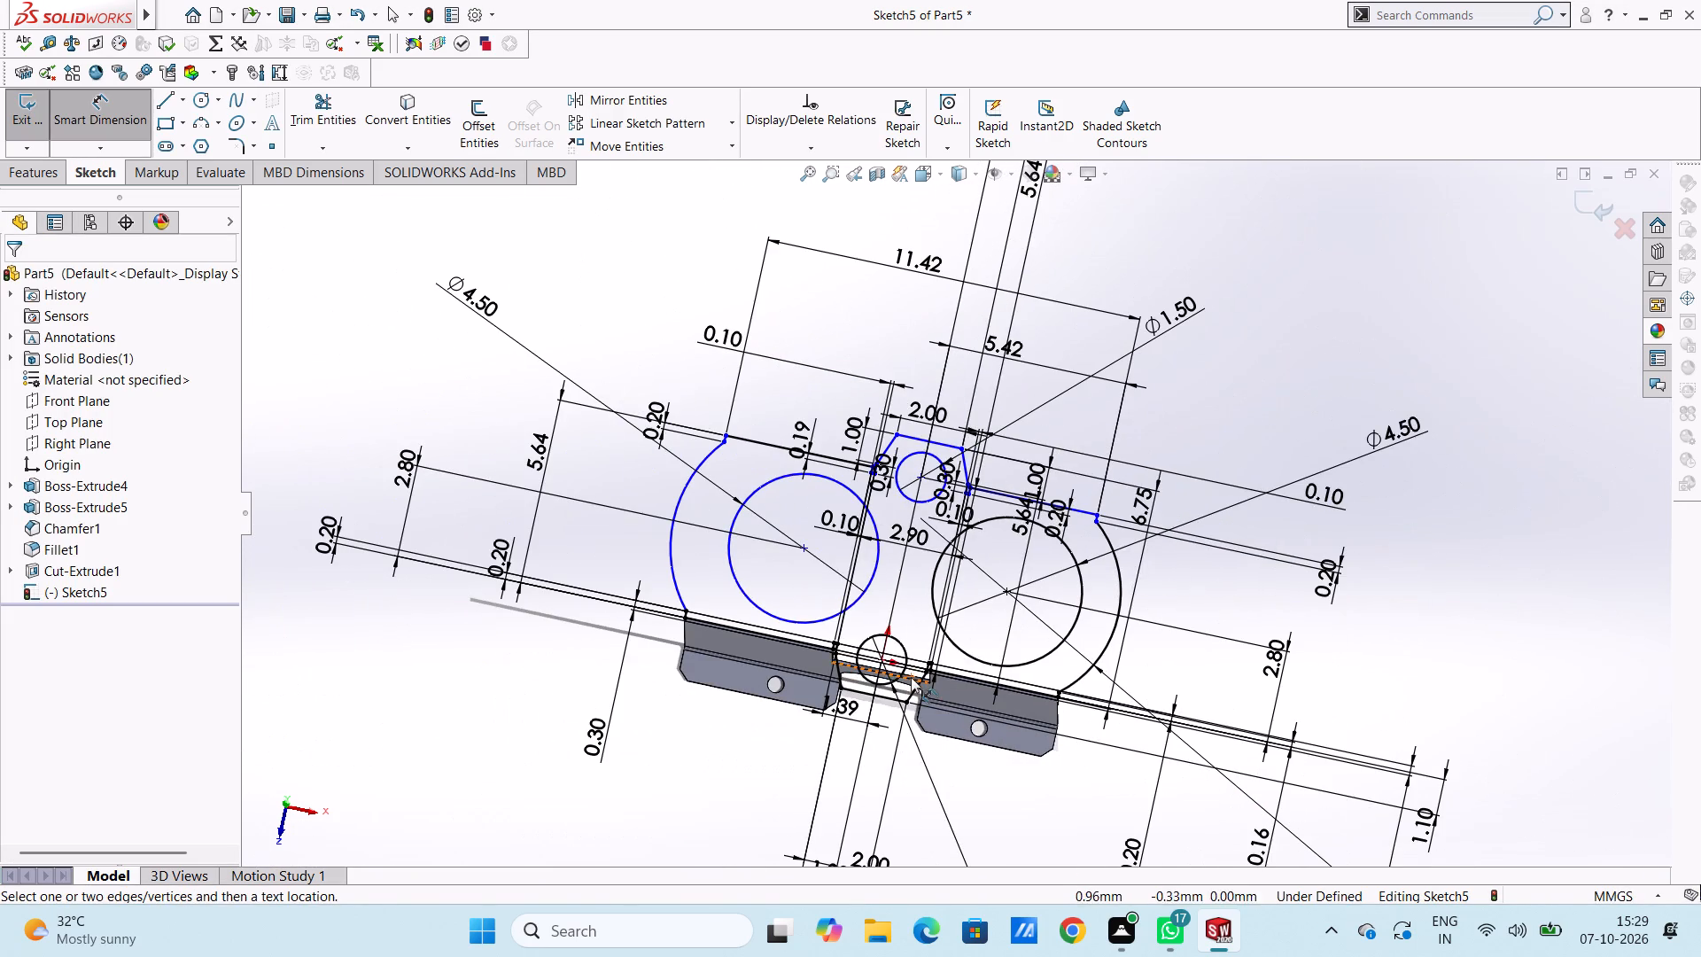
left_click(886, 662)
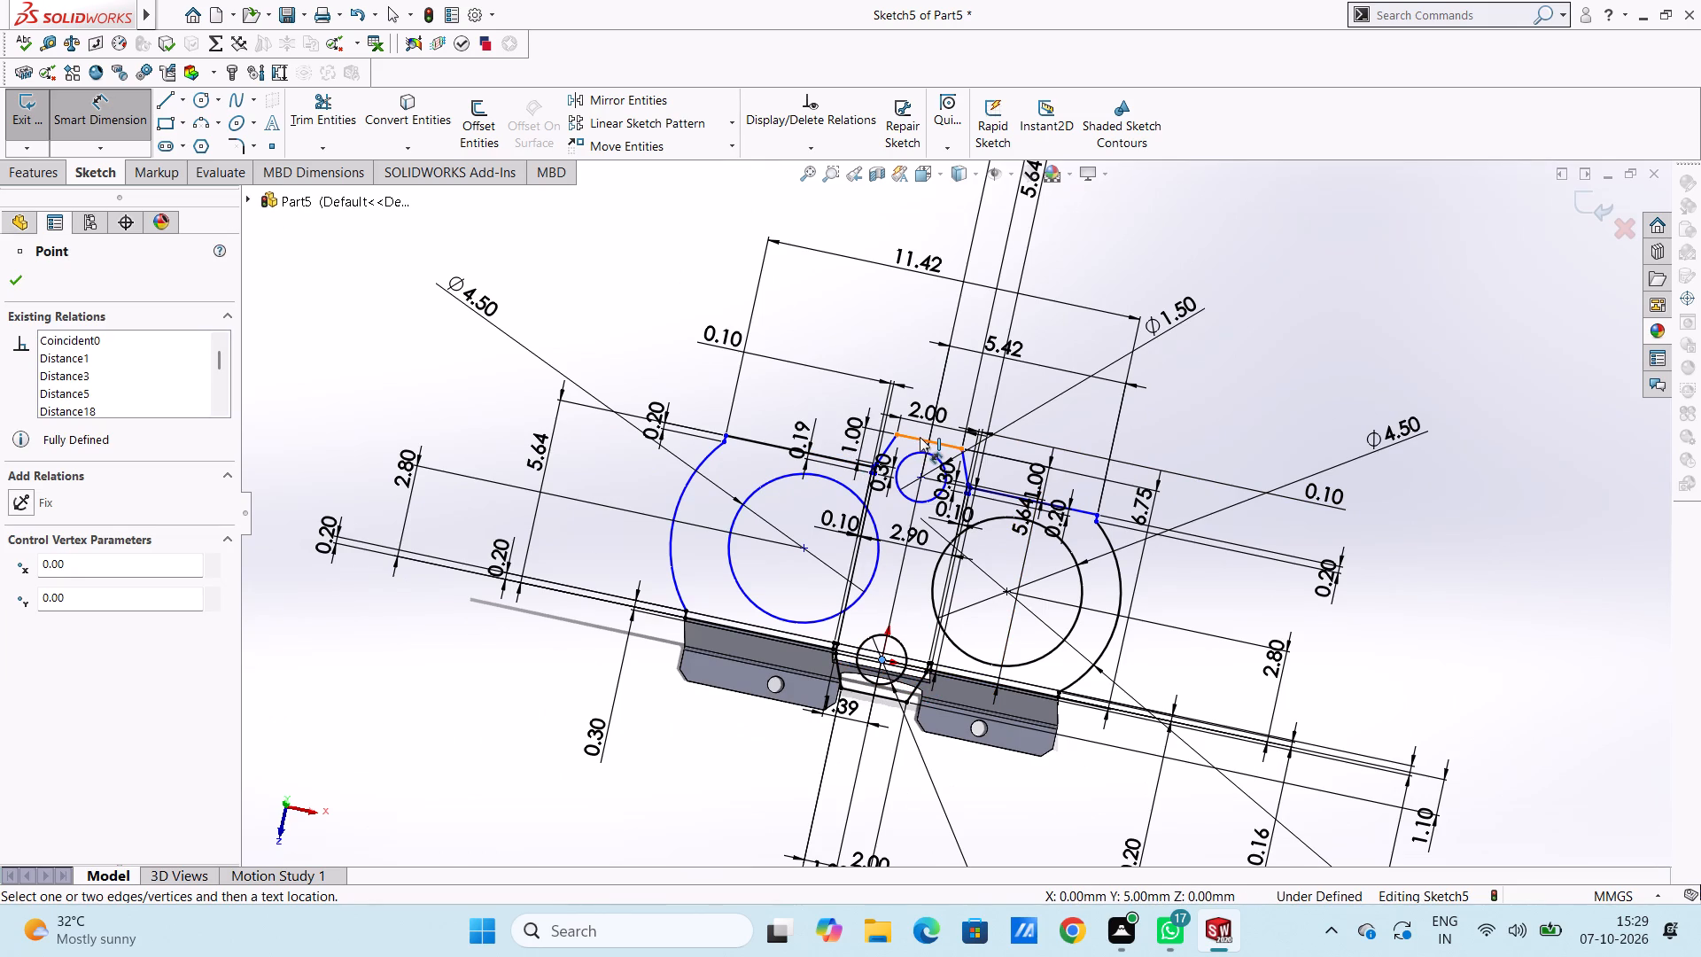
scroll(909, 483, "down", 11)
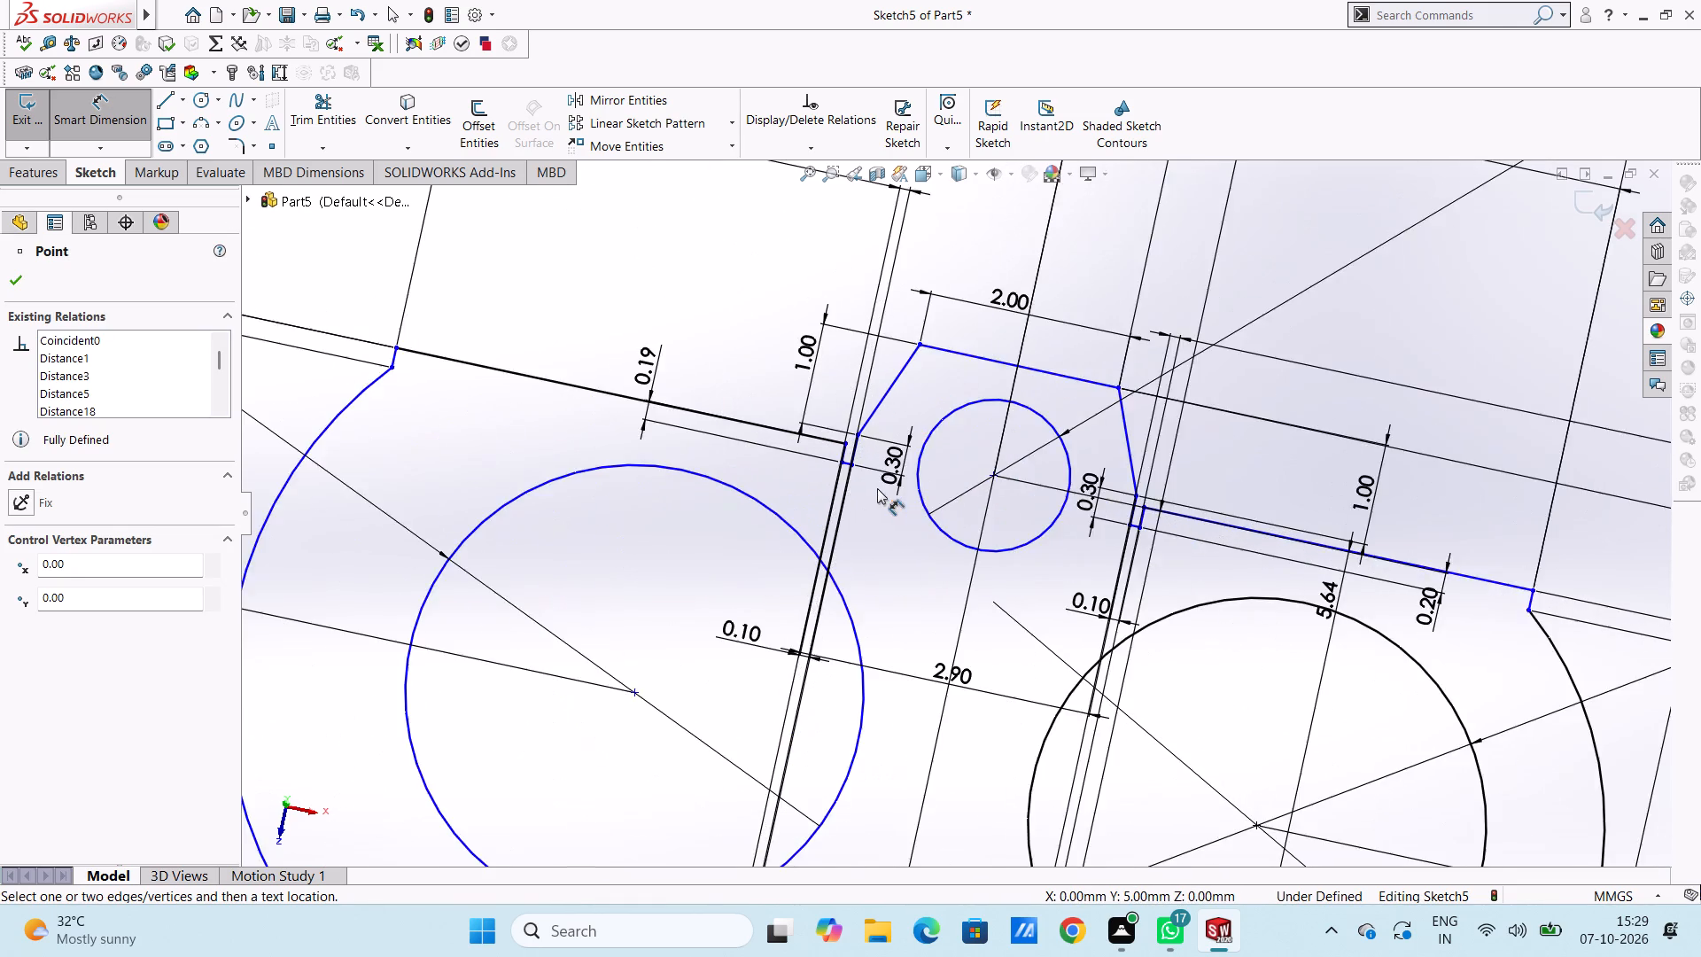
scroll(877, 488, "down", 5)
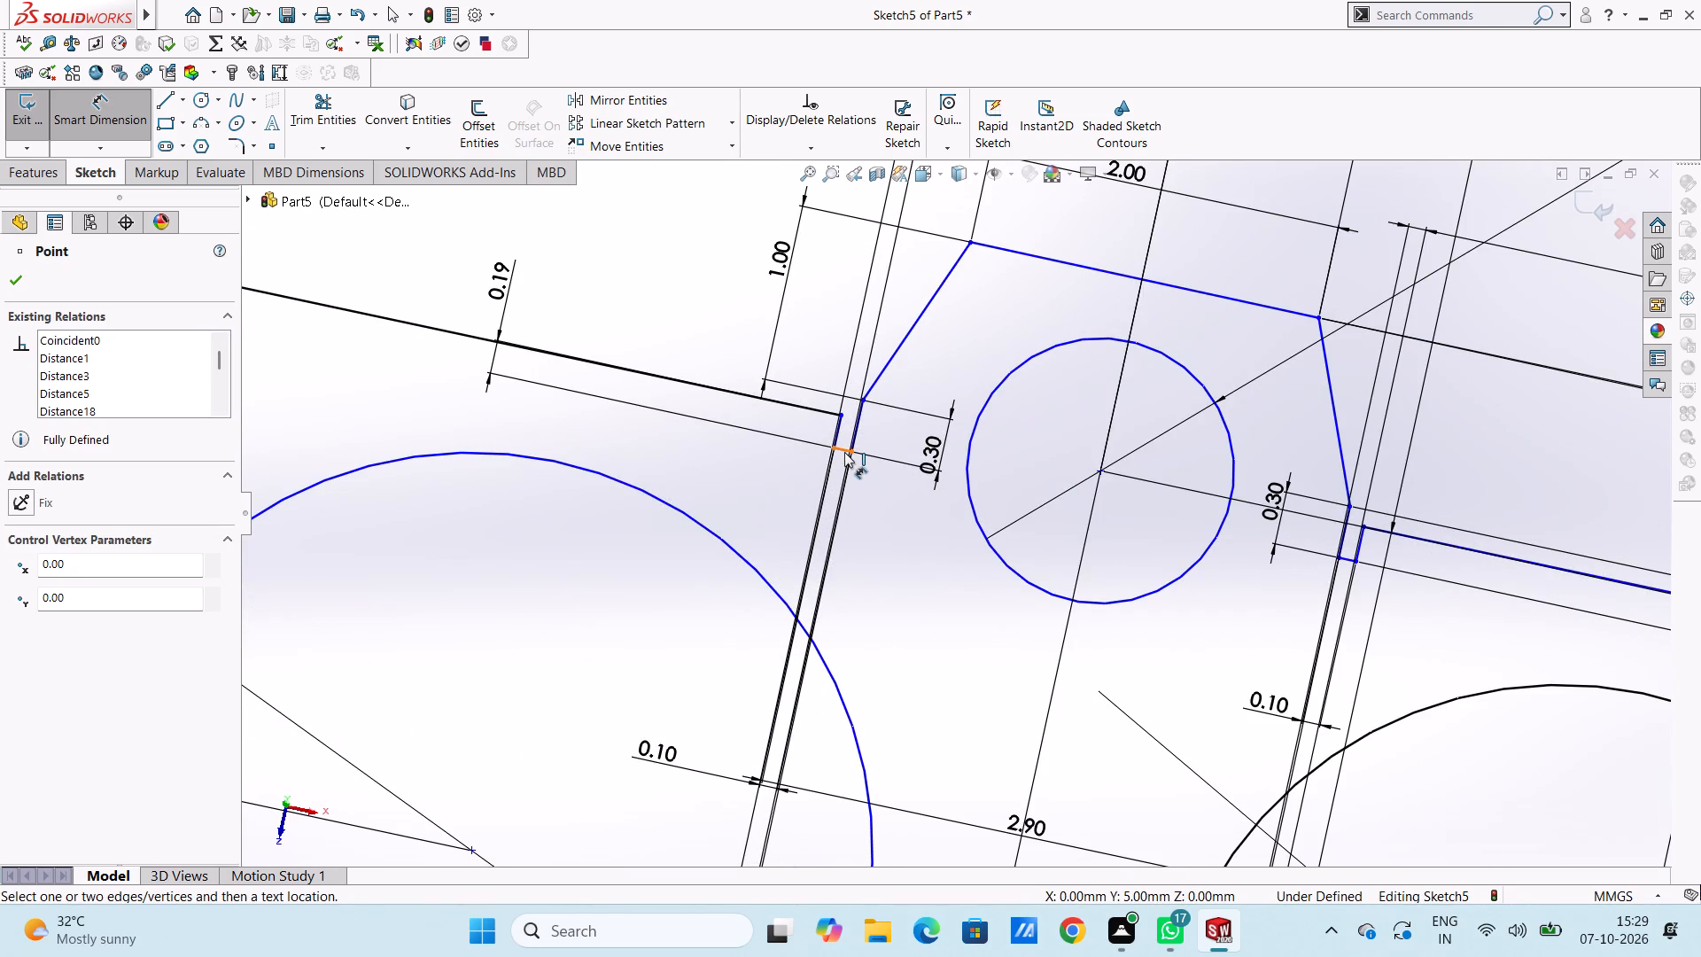
left_click(844, 452)
left_click(672, 416)
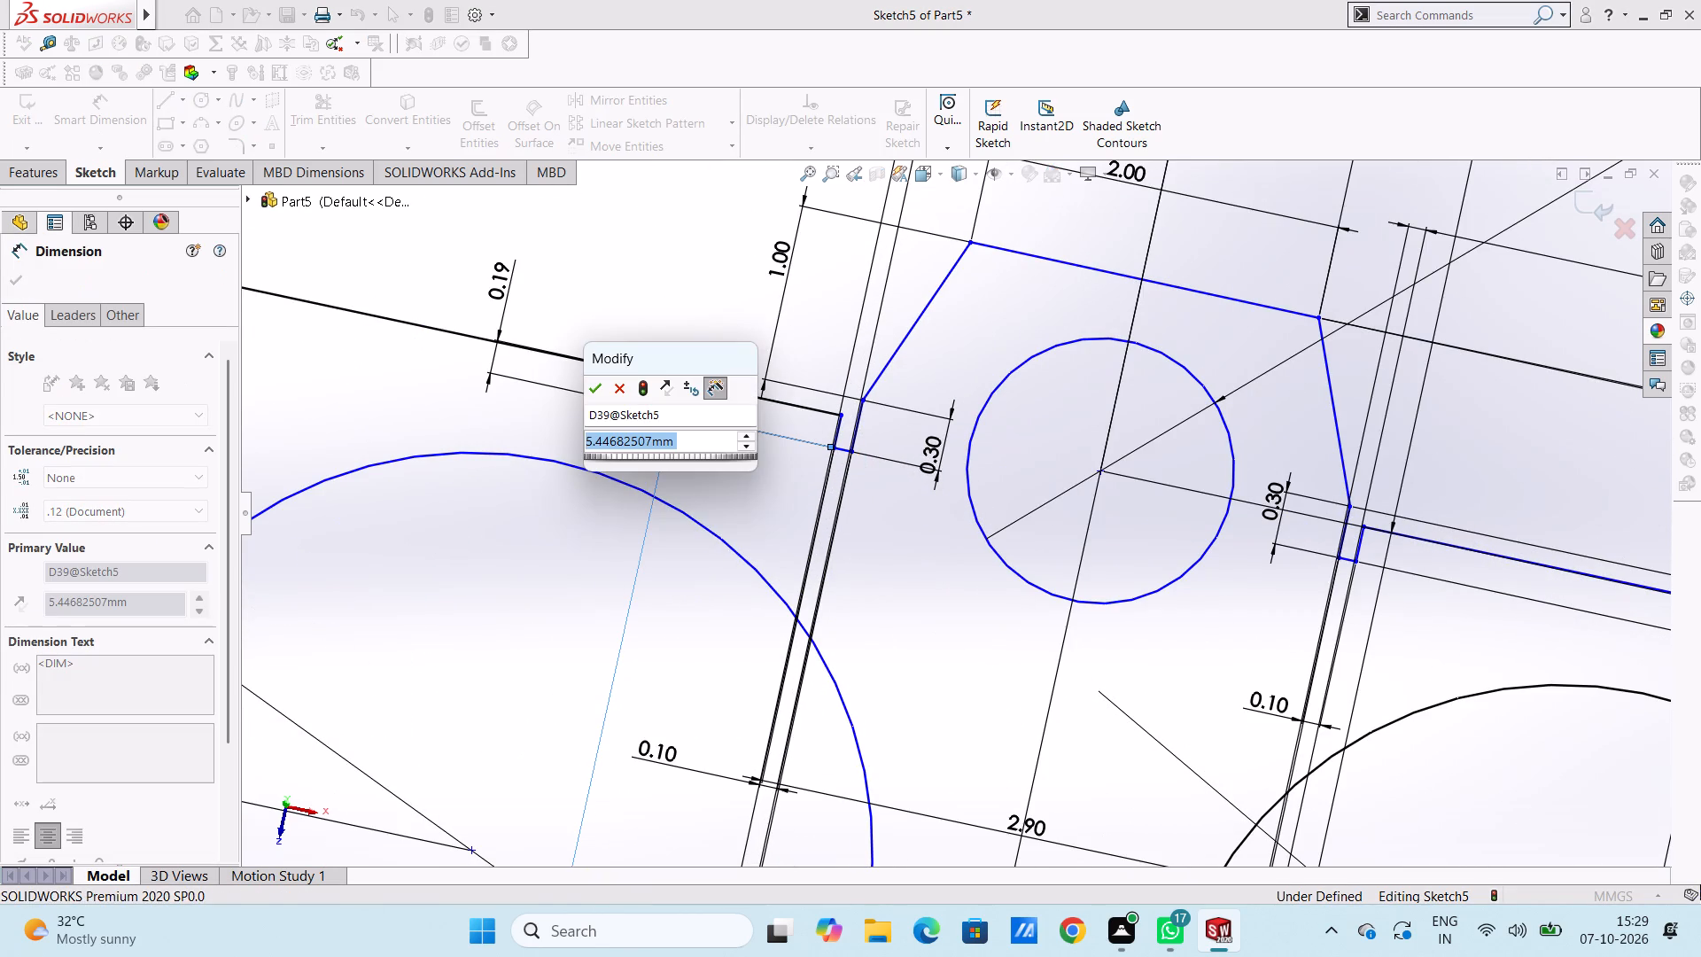
left_click(596, 393)
left_click(557, 500)
Dimension the vertical distance from the origin to the bottom edge of the mirrored profile's right relief slot.
scroll(586, 503, "up", 5)
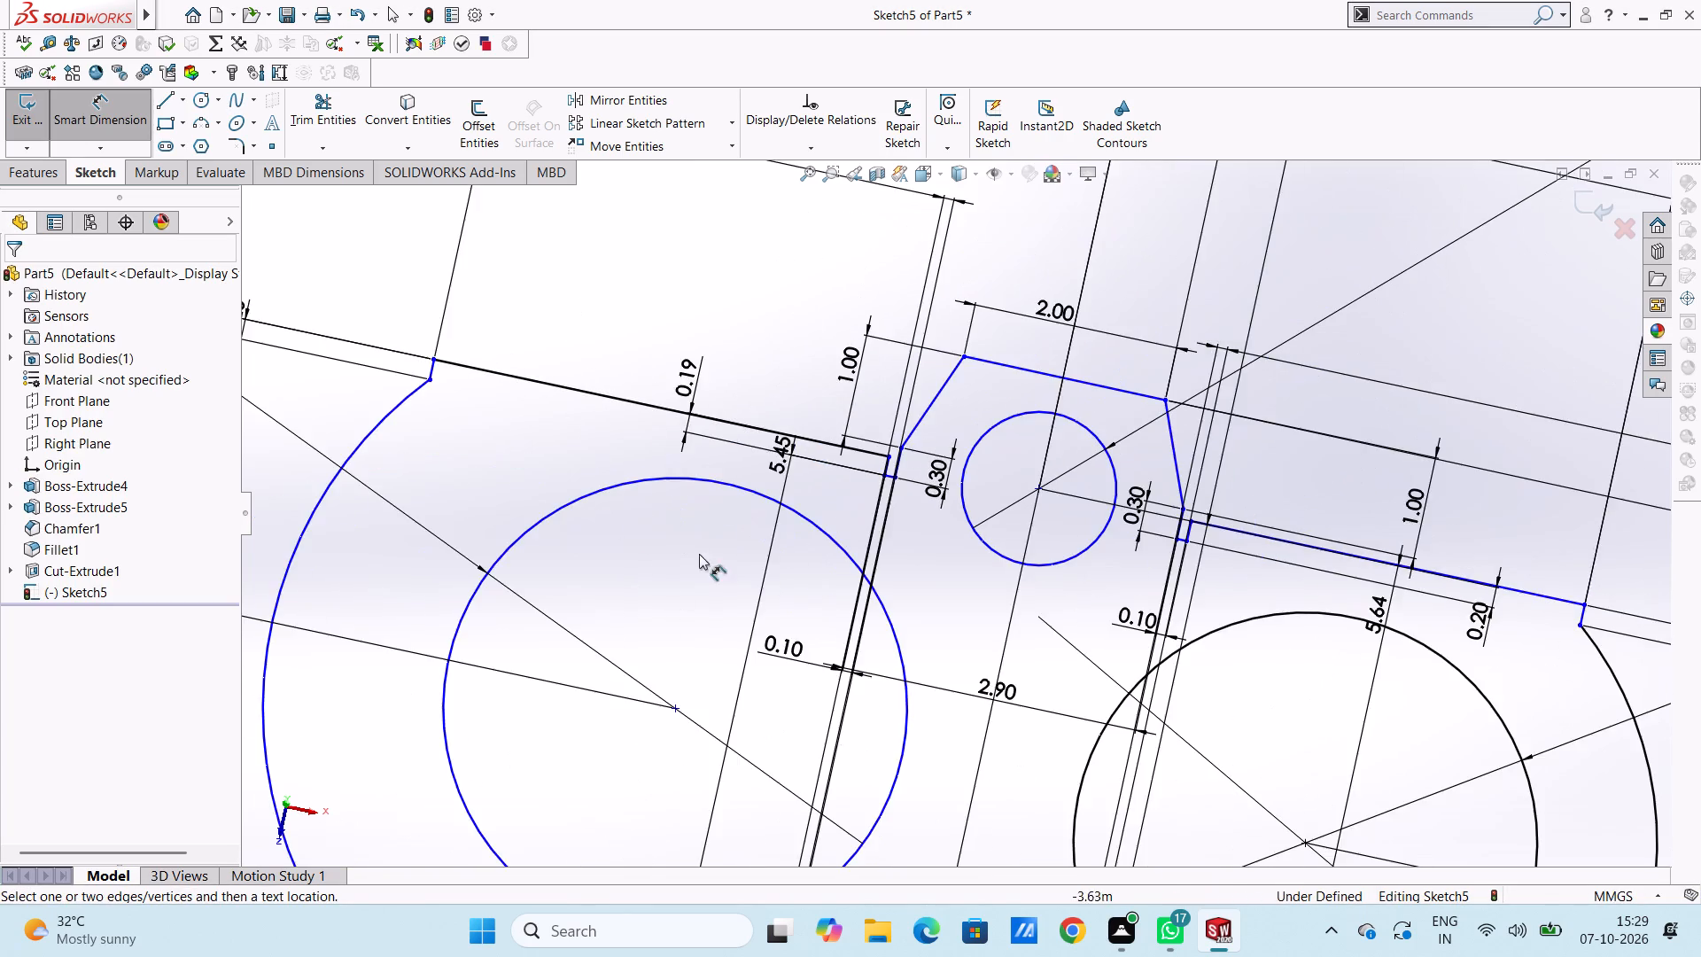
scroll(812, 588, "up", 5)
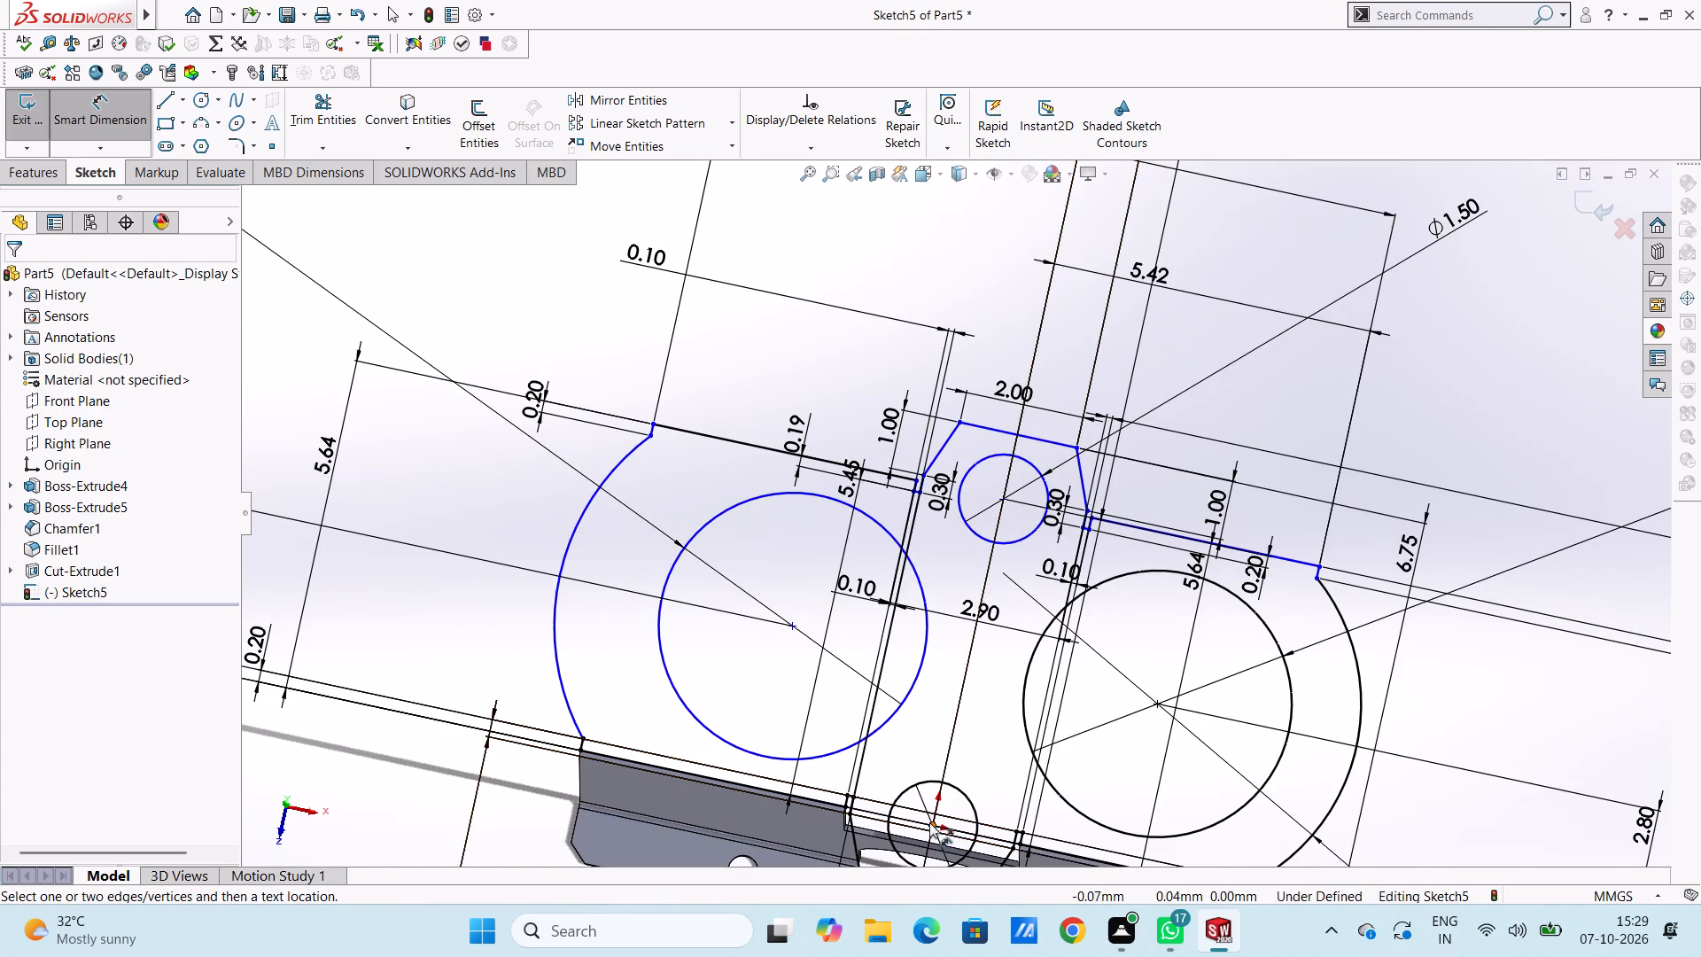
left_click(932, 827)
scroll(1080, 538, "down", 5)
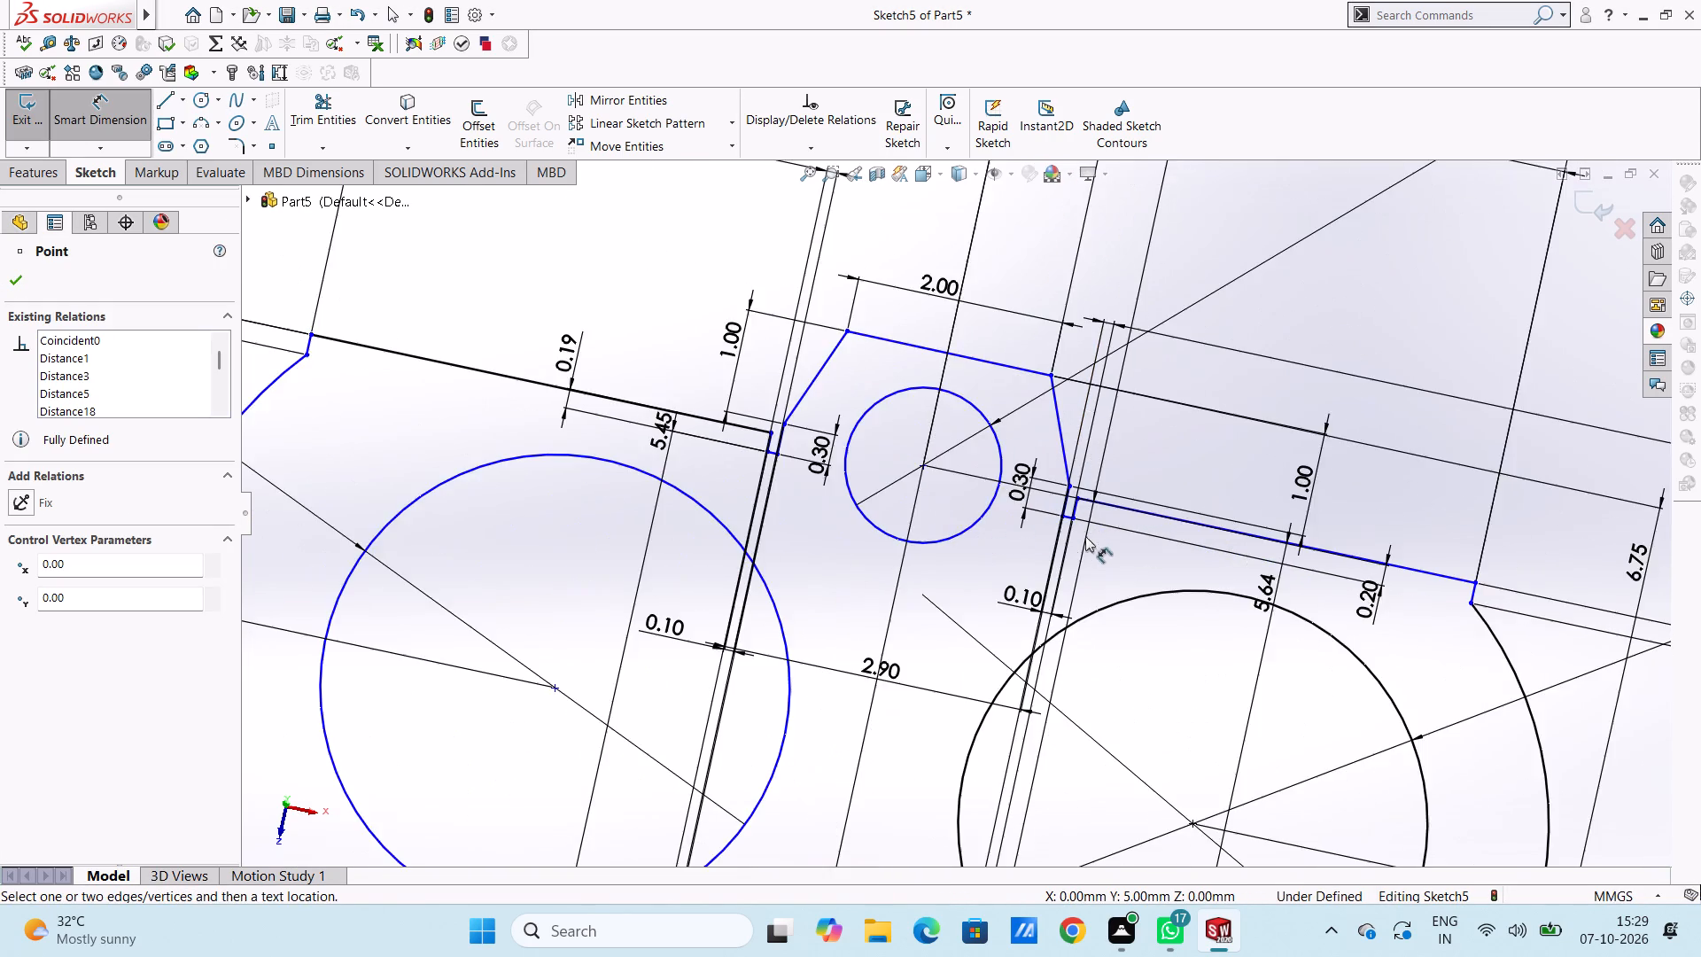
scroll(1085, 523, "down", 4)
left_click(1033, 514)
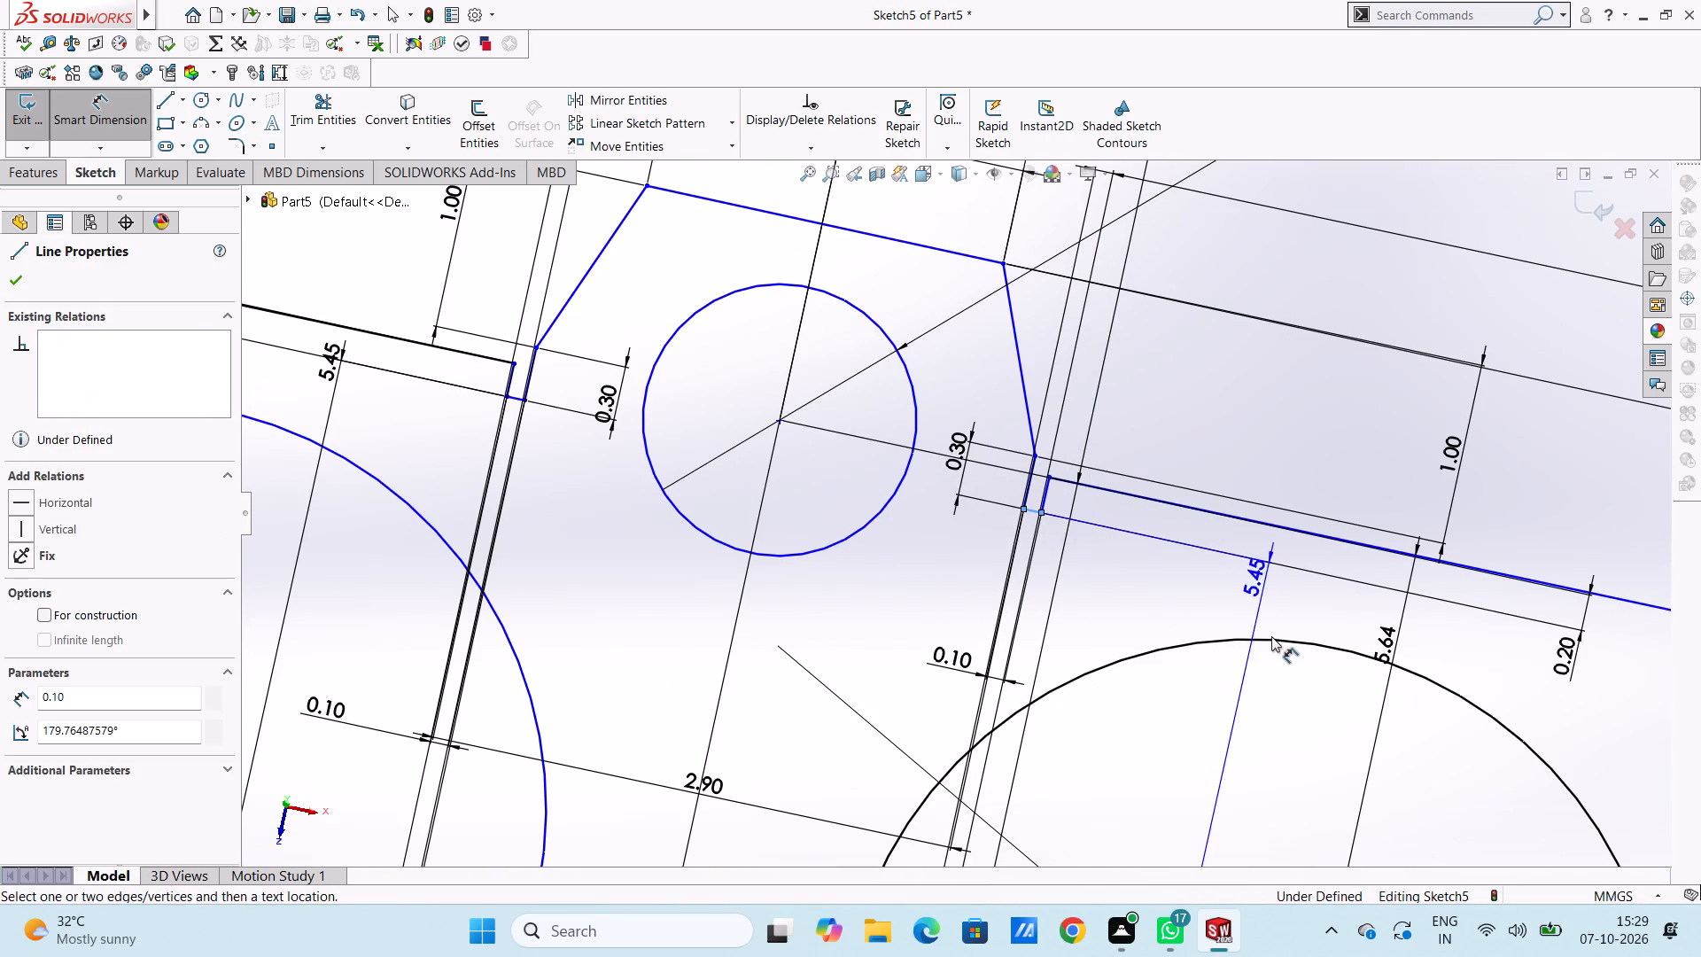
left_click(1271, 636)
left_click(1193, 613)
left_click(1166, 601)
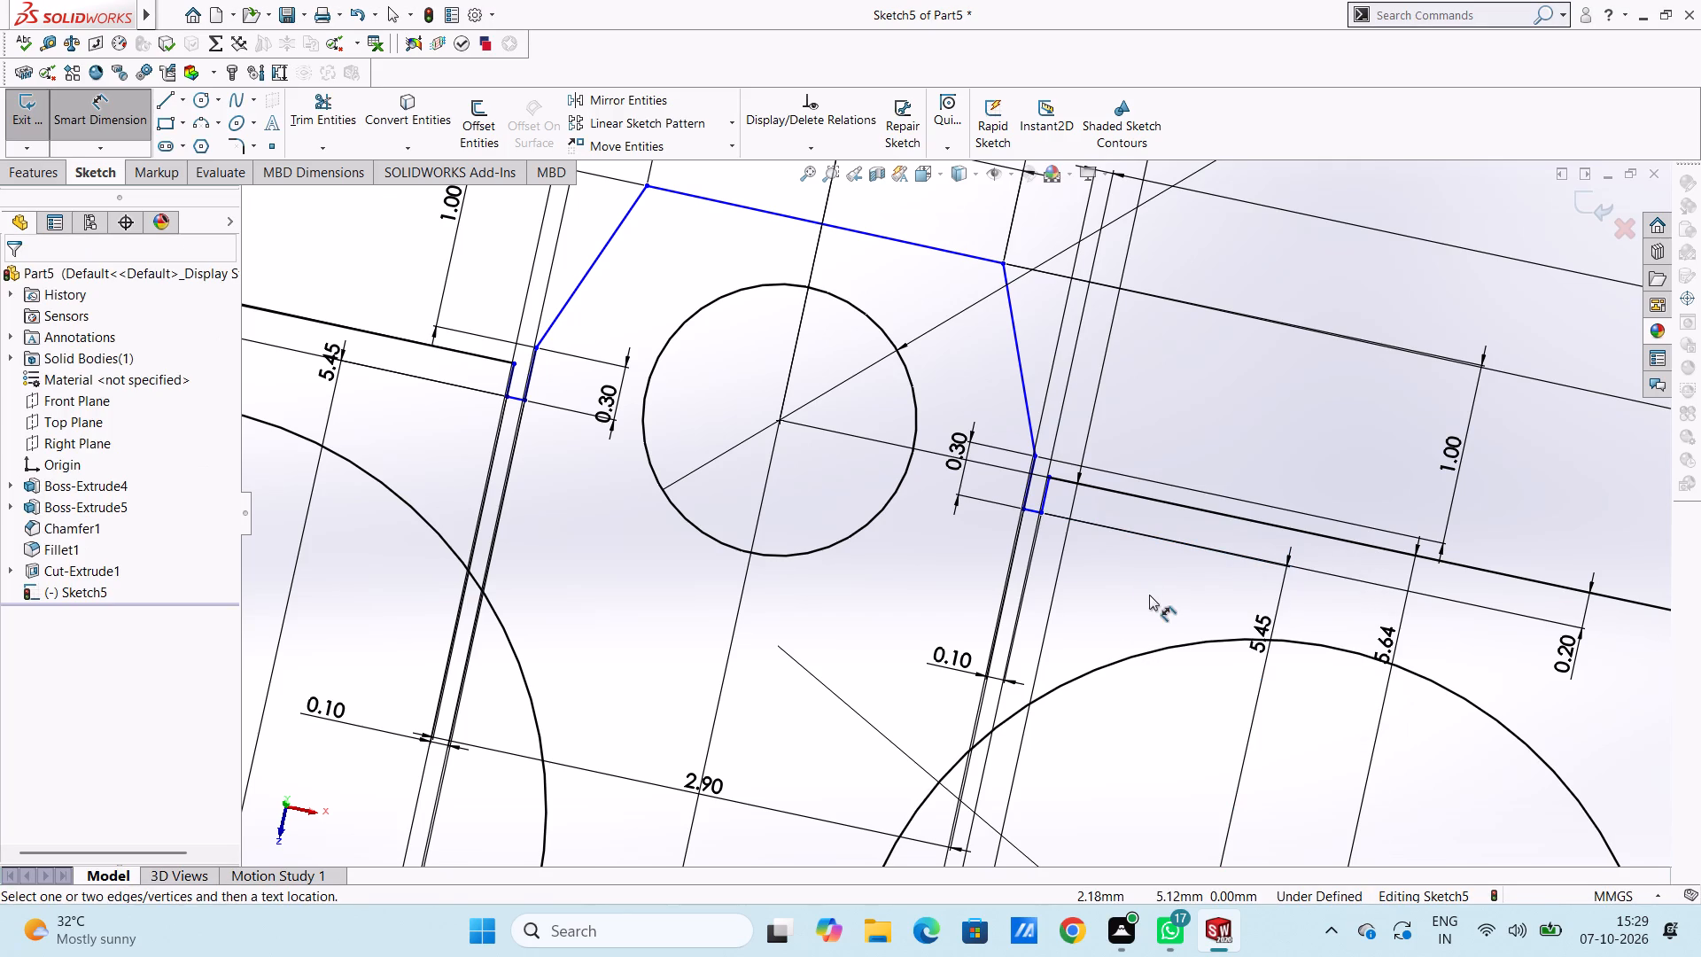
scroll(1149, 595, "up", 5)
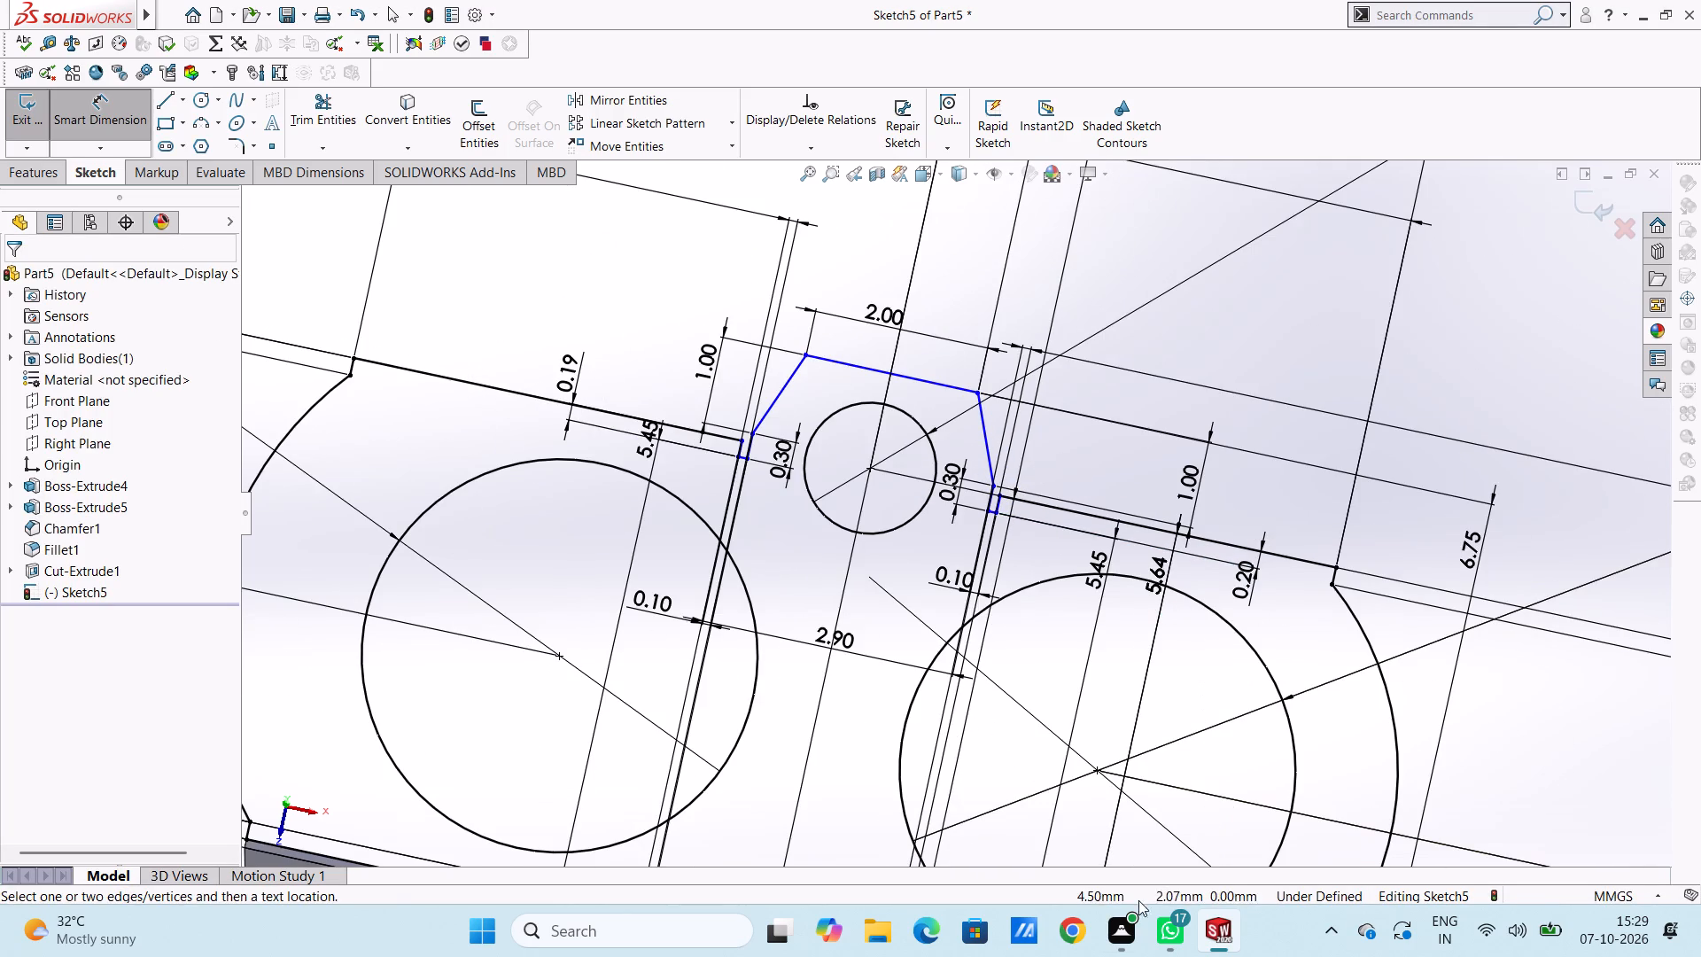
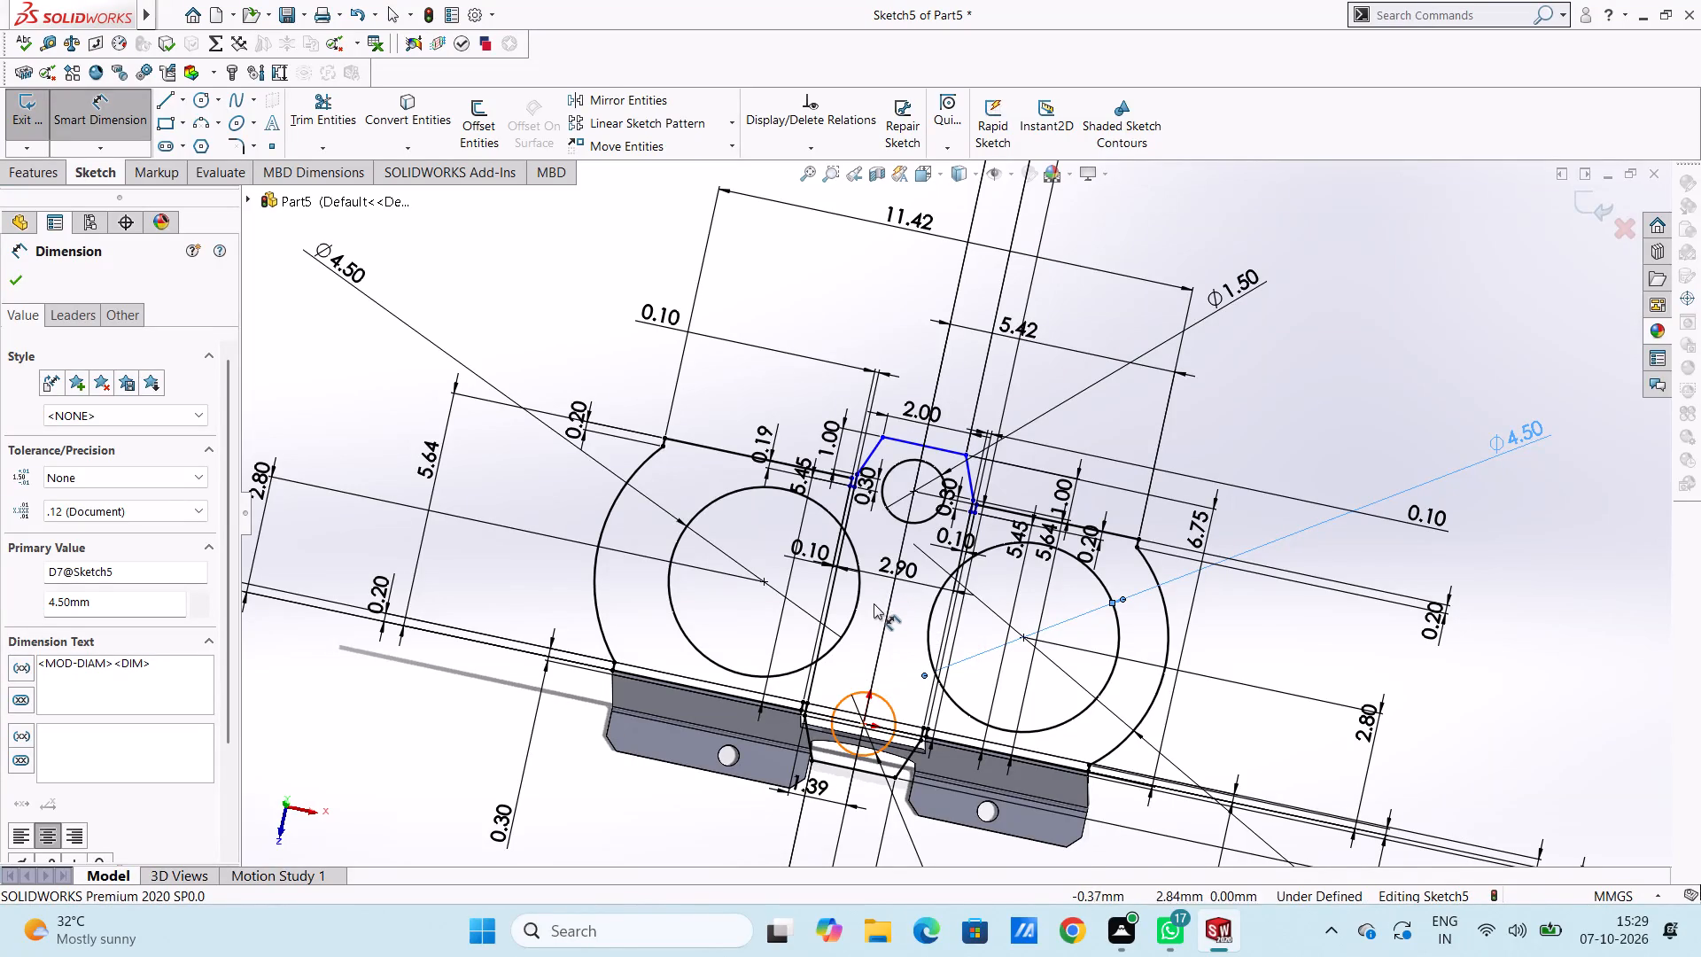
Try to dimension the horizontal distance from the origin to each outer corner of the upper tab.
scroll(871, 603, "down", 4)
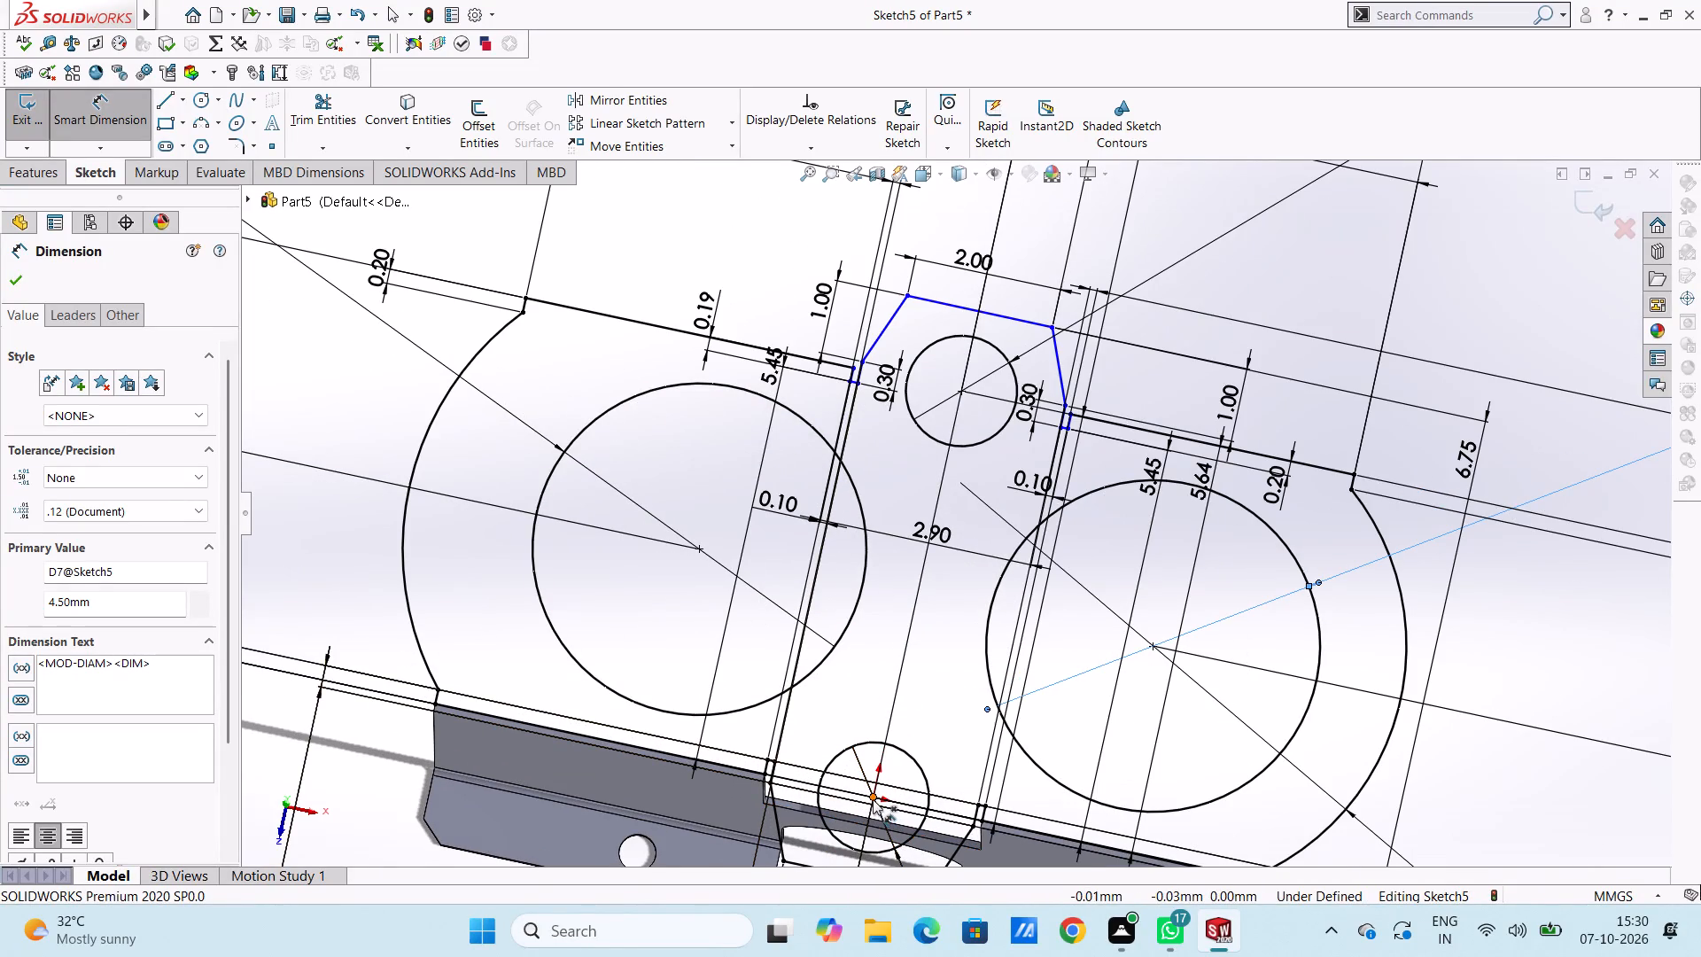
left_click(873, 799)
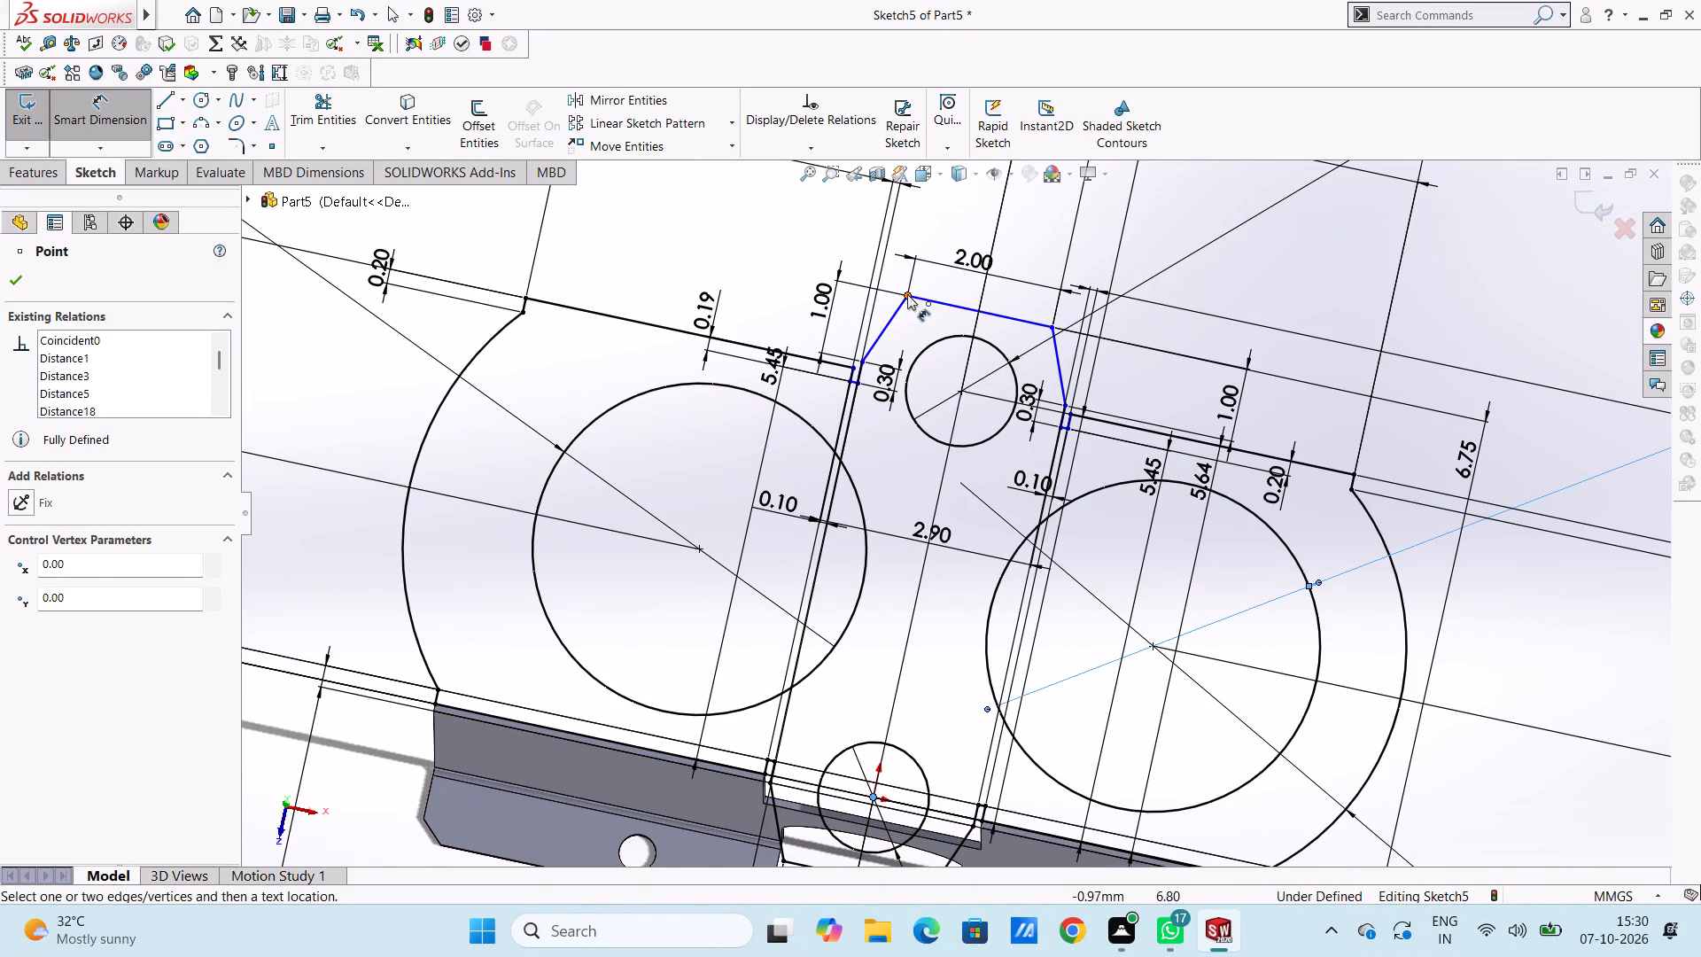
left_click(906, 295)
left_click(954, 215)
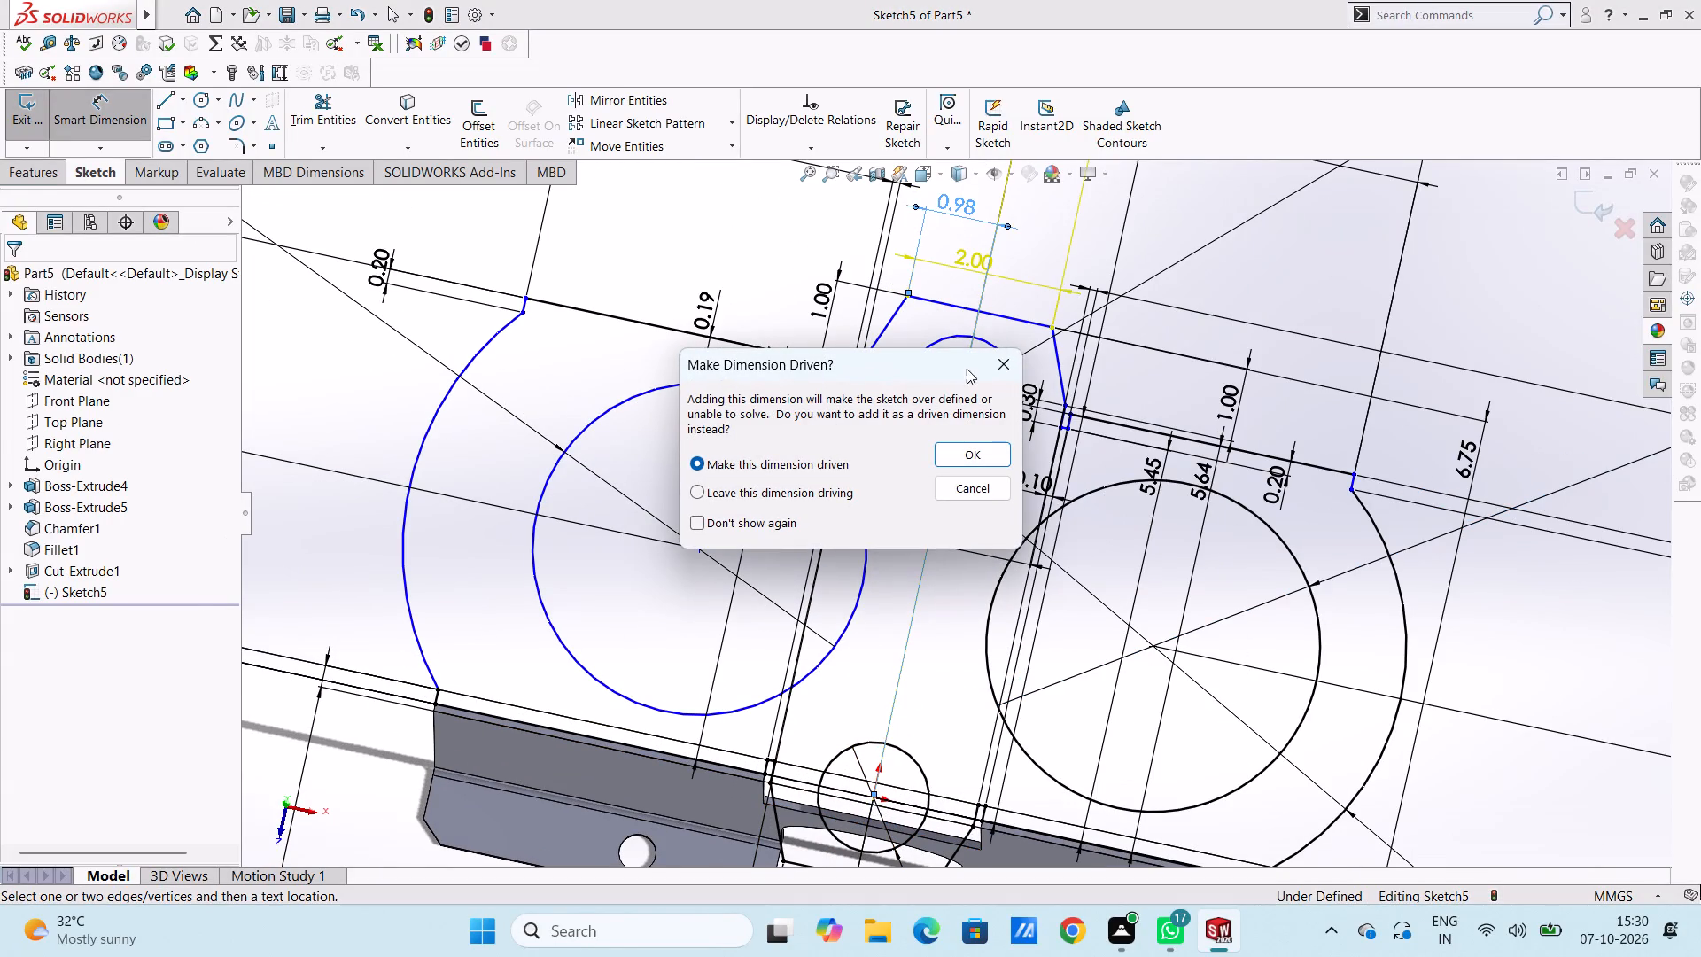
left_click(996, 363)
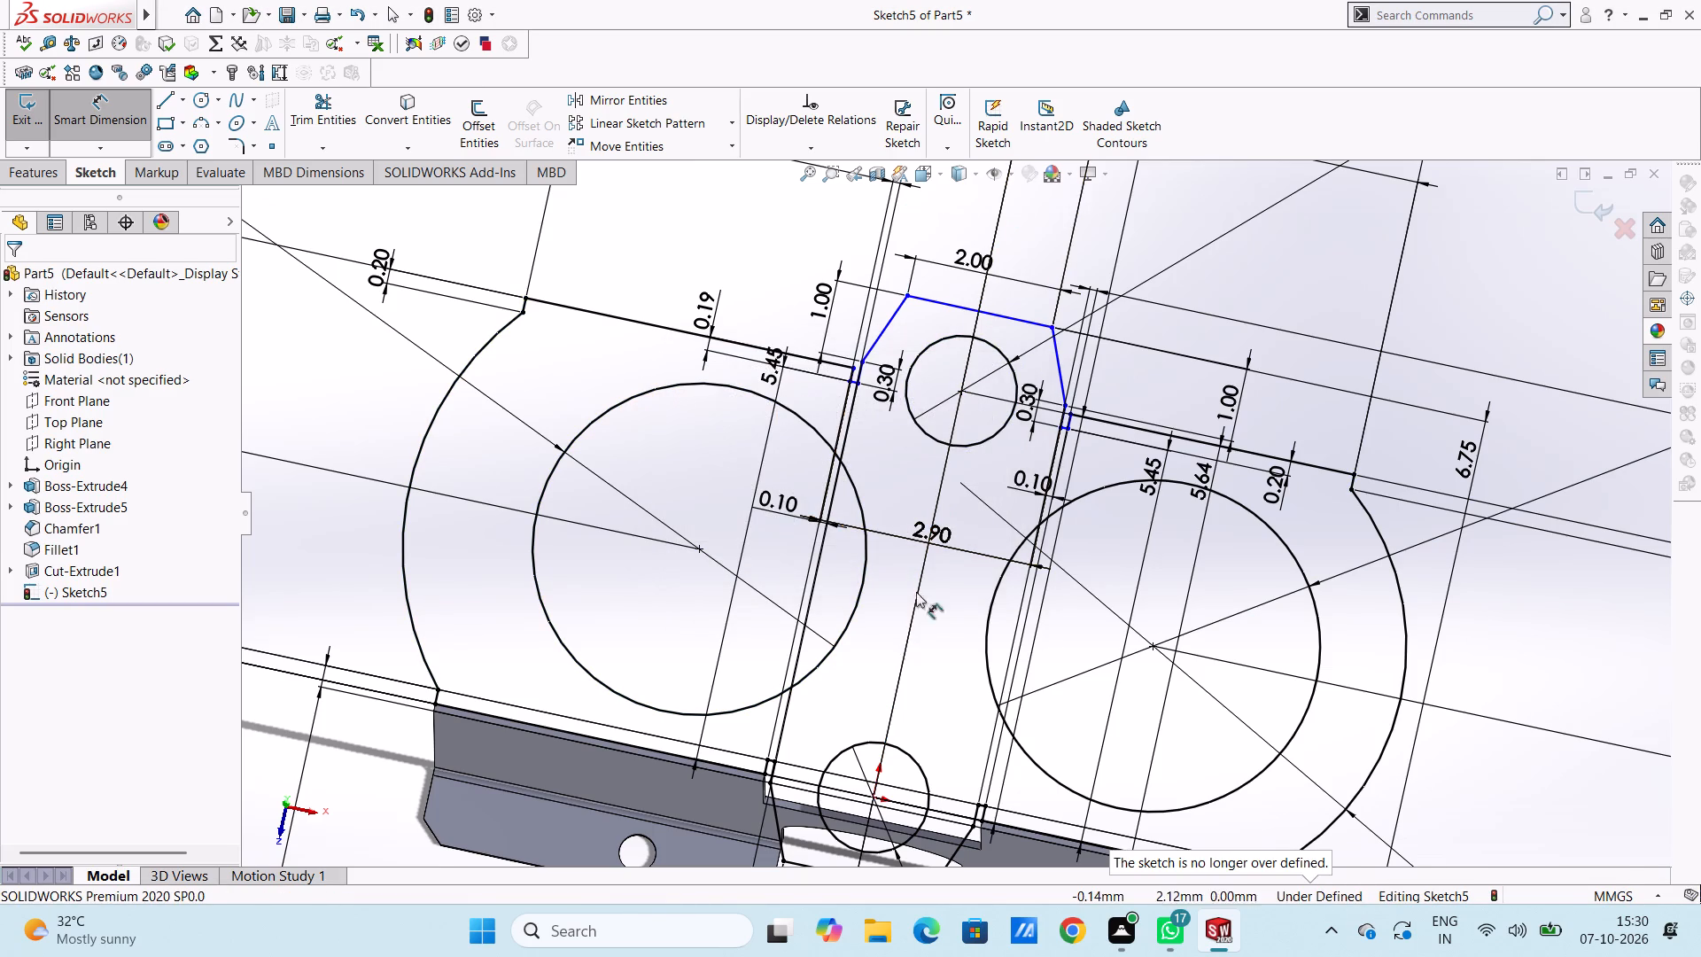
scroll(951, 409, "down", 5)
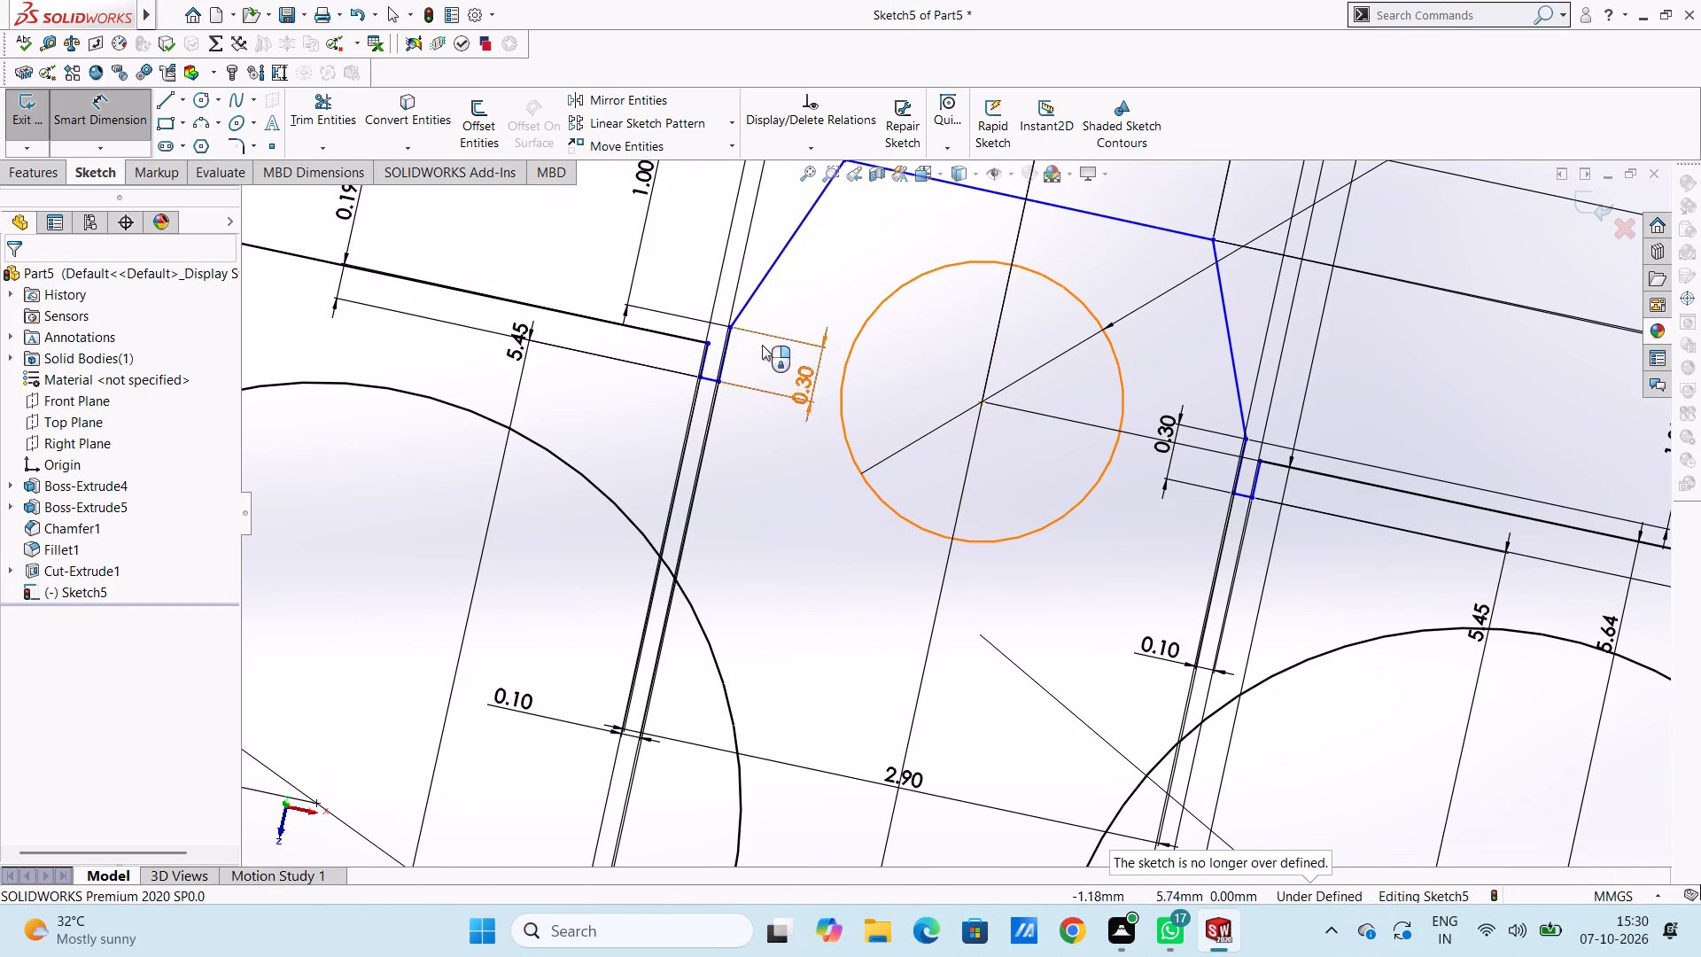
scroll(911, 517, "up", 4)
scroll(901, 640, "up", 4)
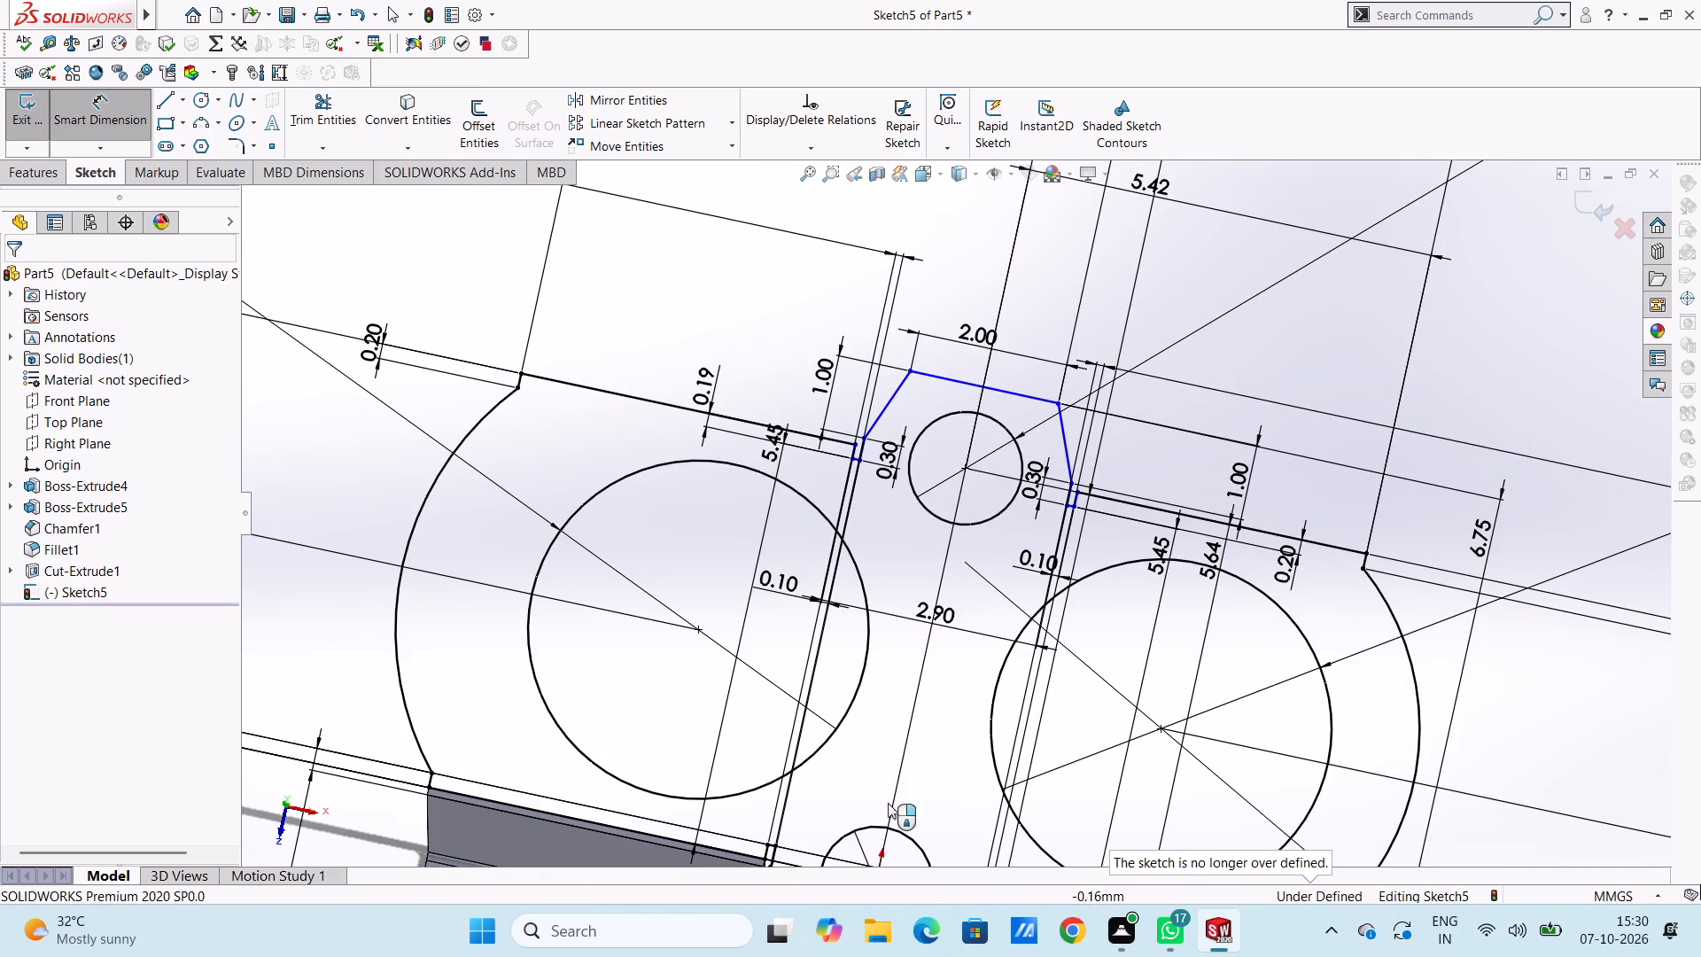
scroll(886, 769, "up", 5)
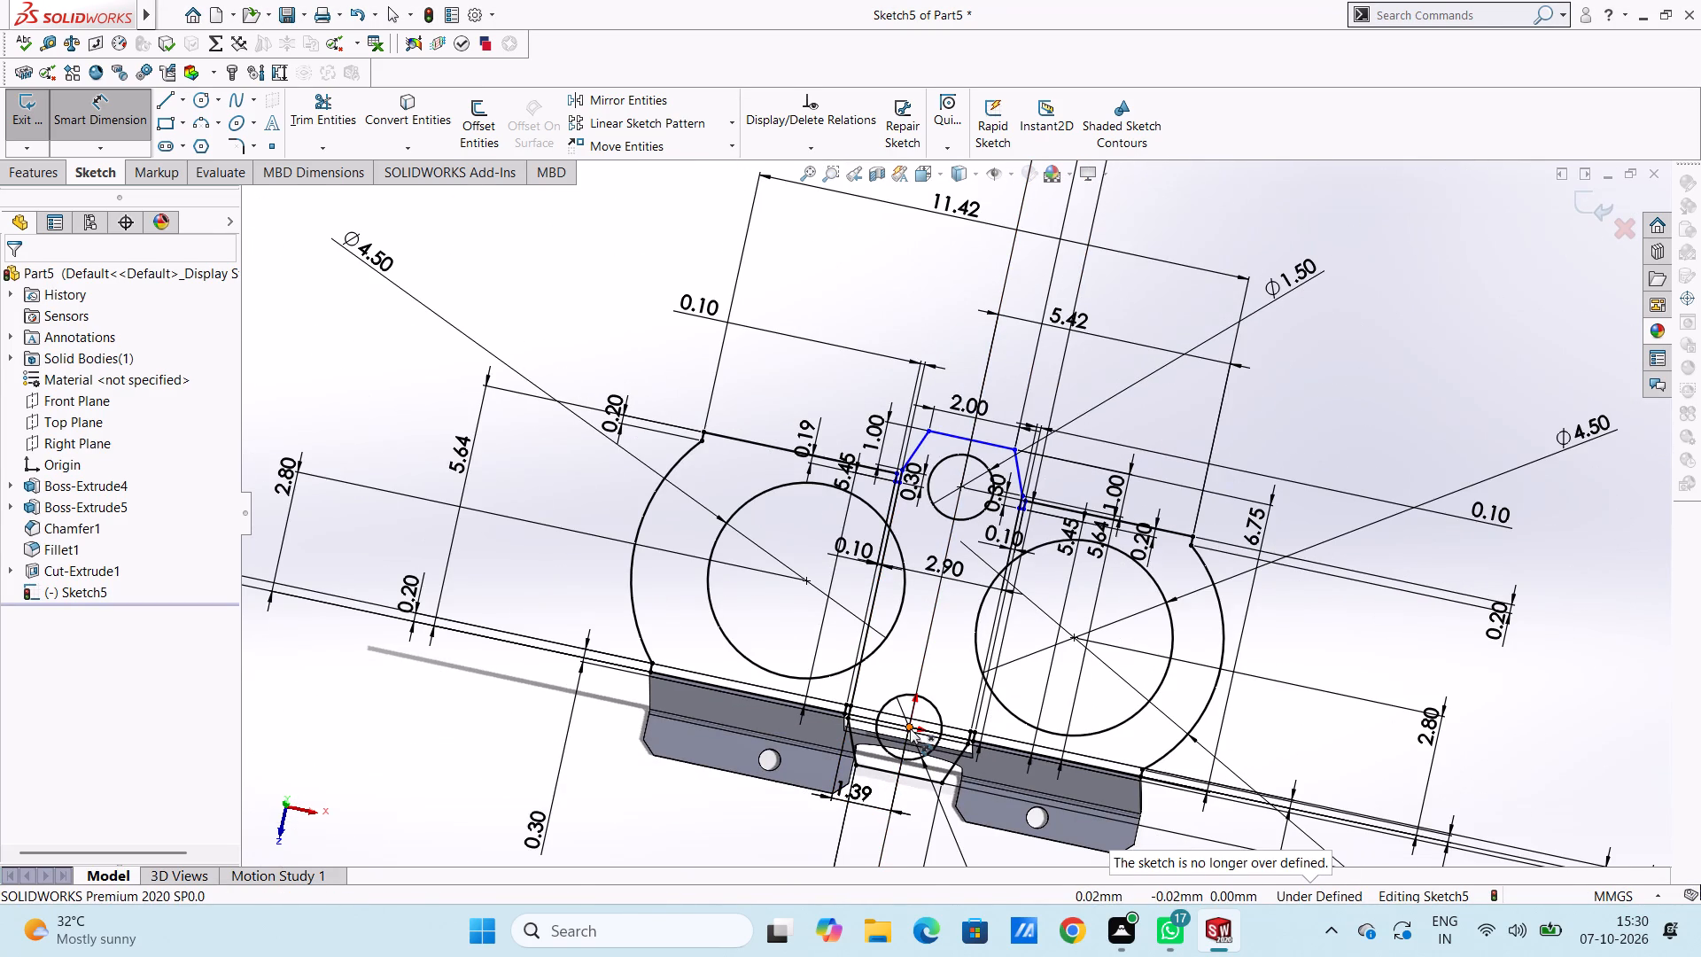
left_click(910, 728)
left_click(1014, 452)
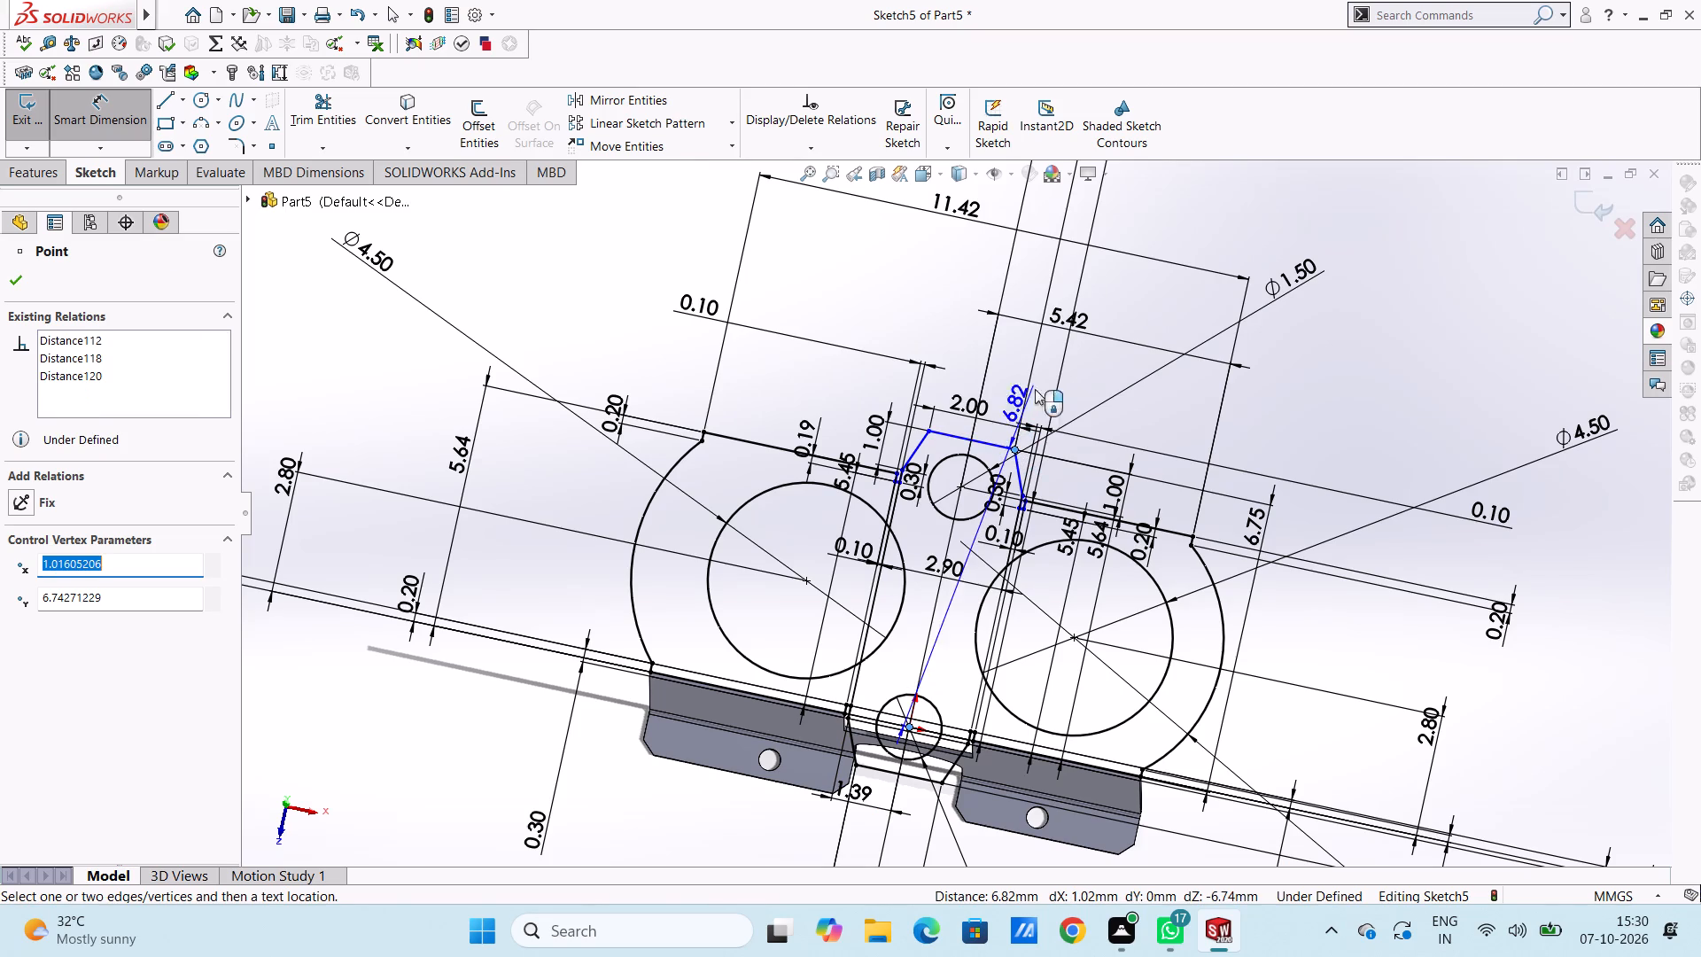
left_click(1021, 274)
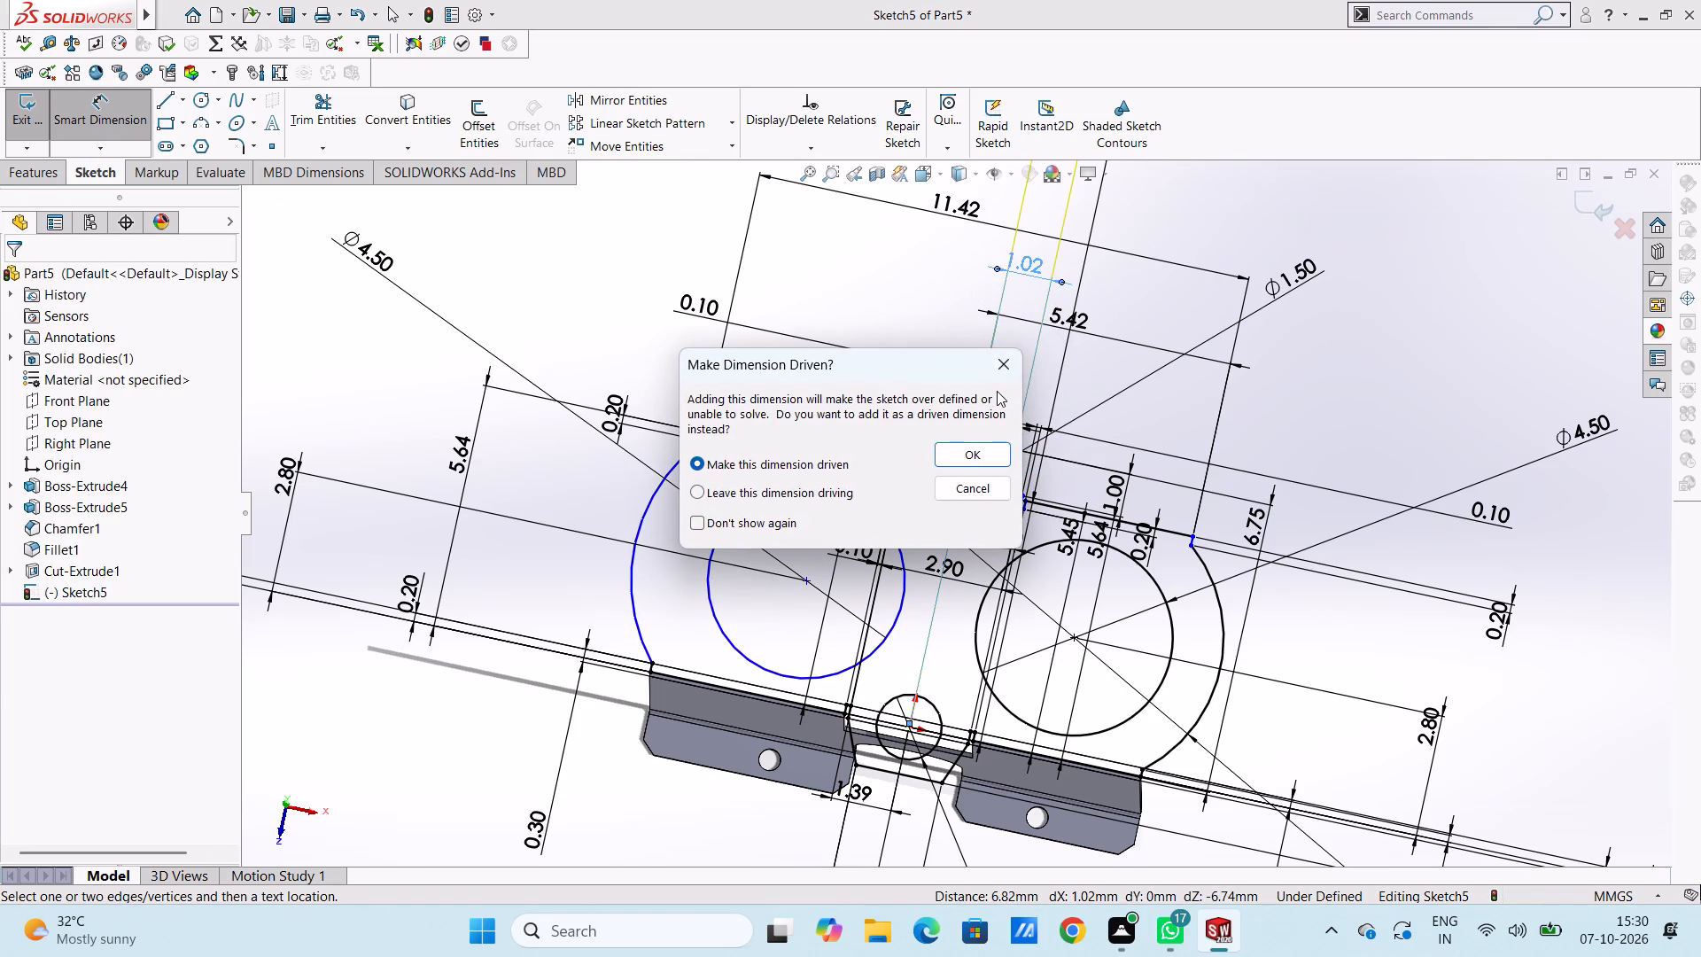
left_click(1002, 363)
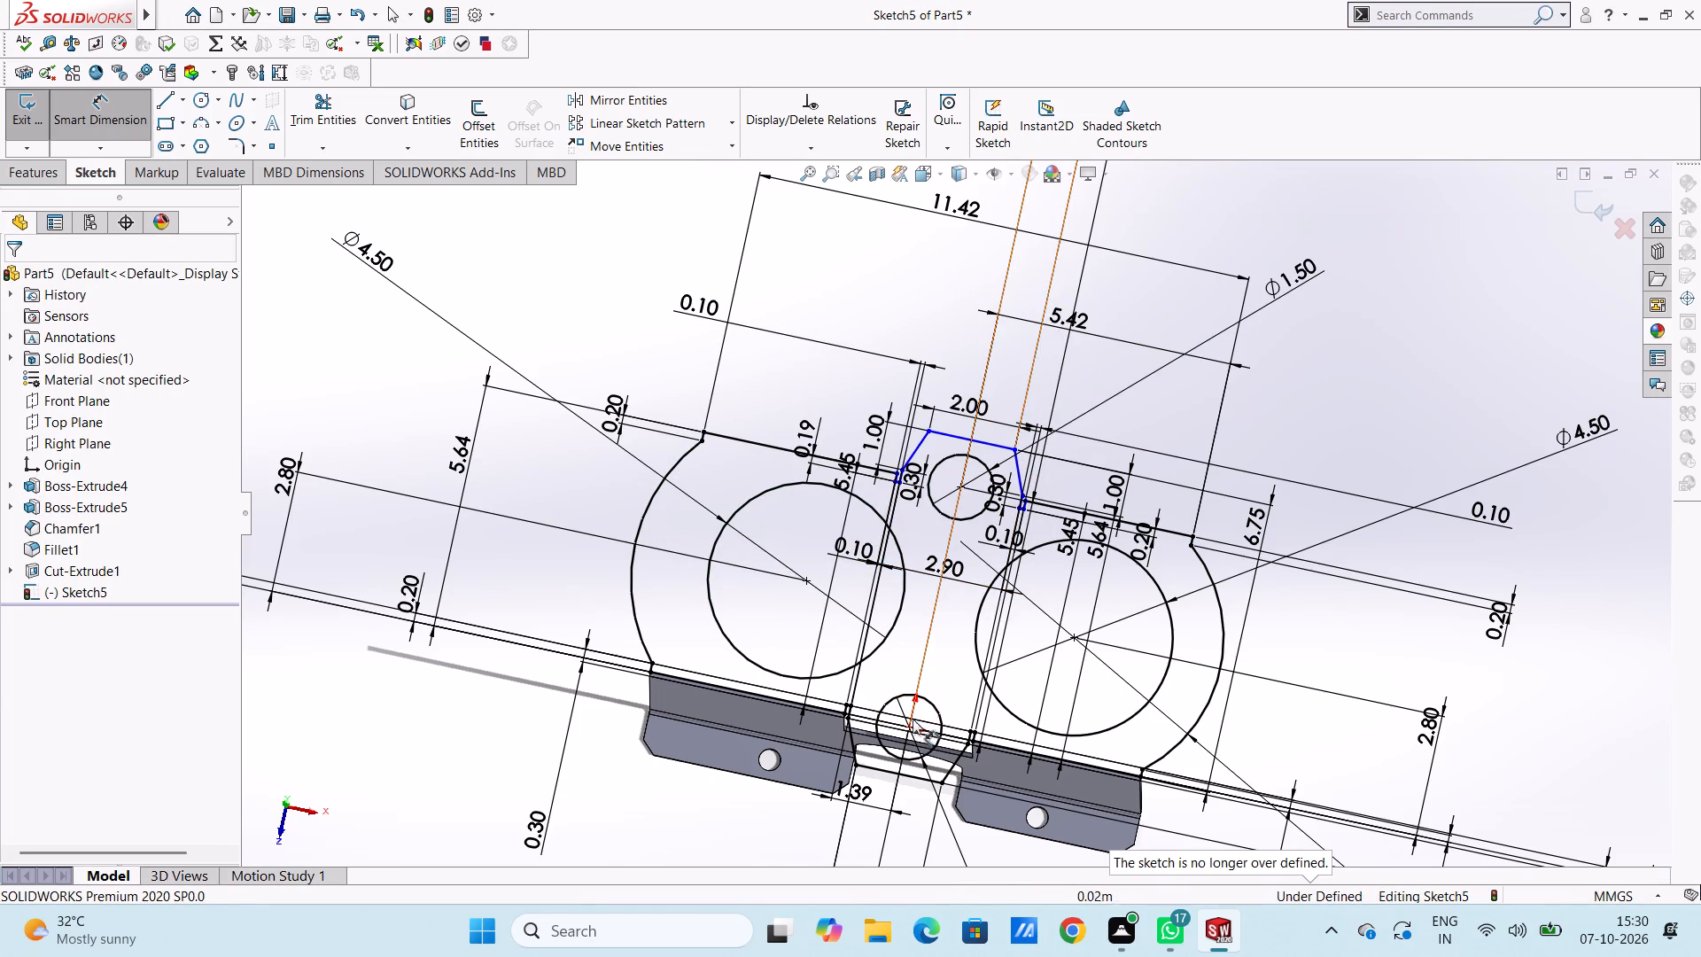
Dimension the straight-line distance from the origin to the lower end of the upper tab's right slanted edge.
left_click(909, 727)
scroll(992, 571, "down", 5)
scroll(1027, 452, "down", 10)
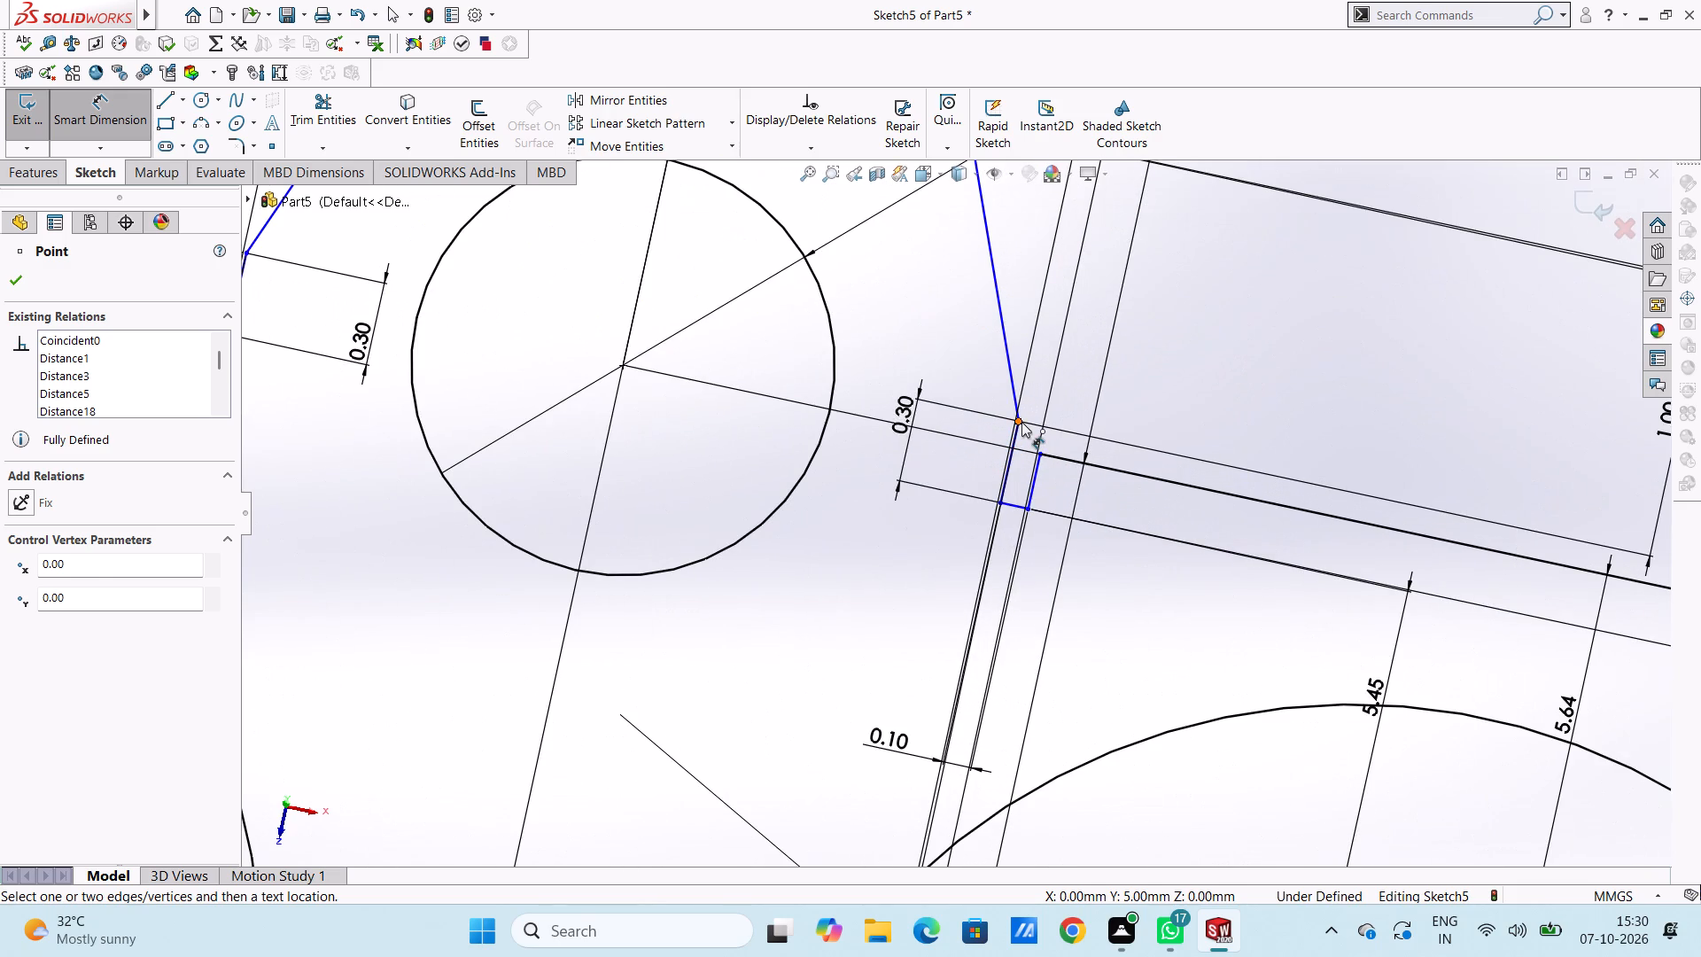
left_click(1021, 422)
left_click(843, 534)
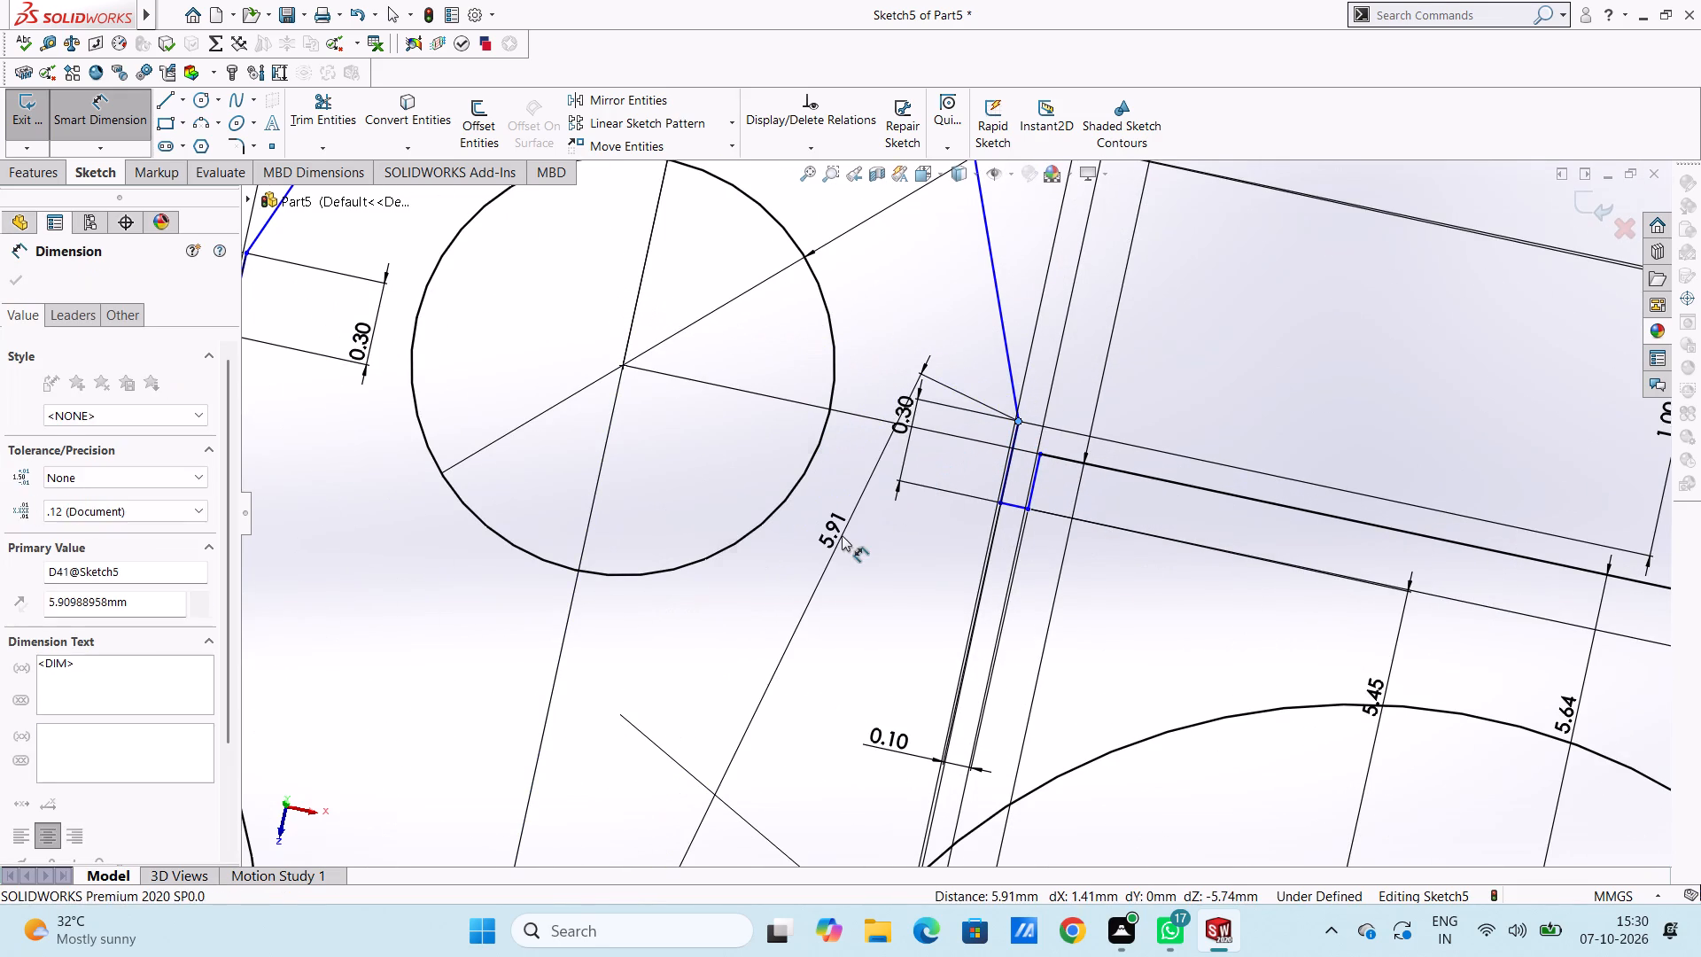
left_click(765, 503)
left_click(794, 553)
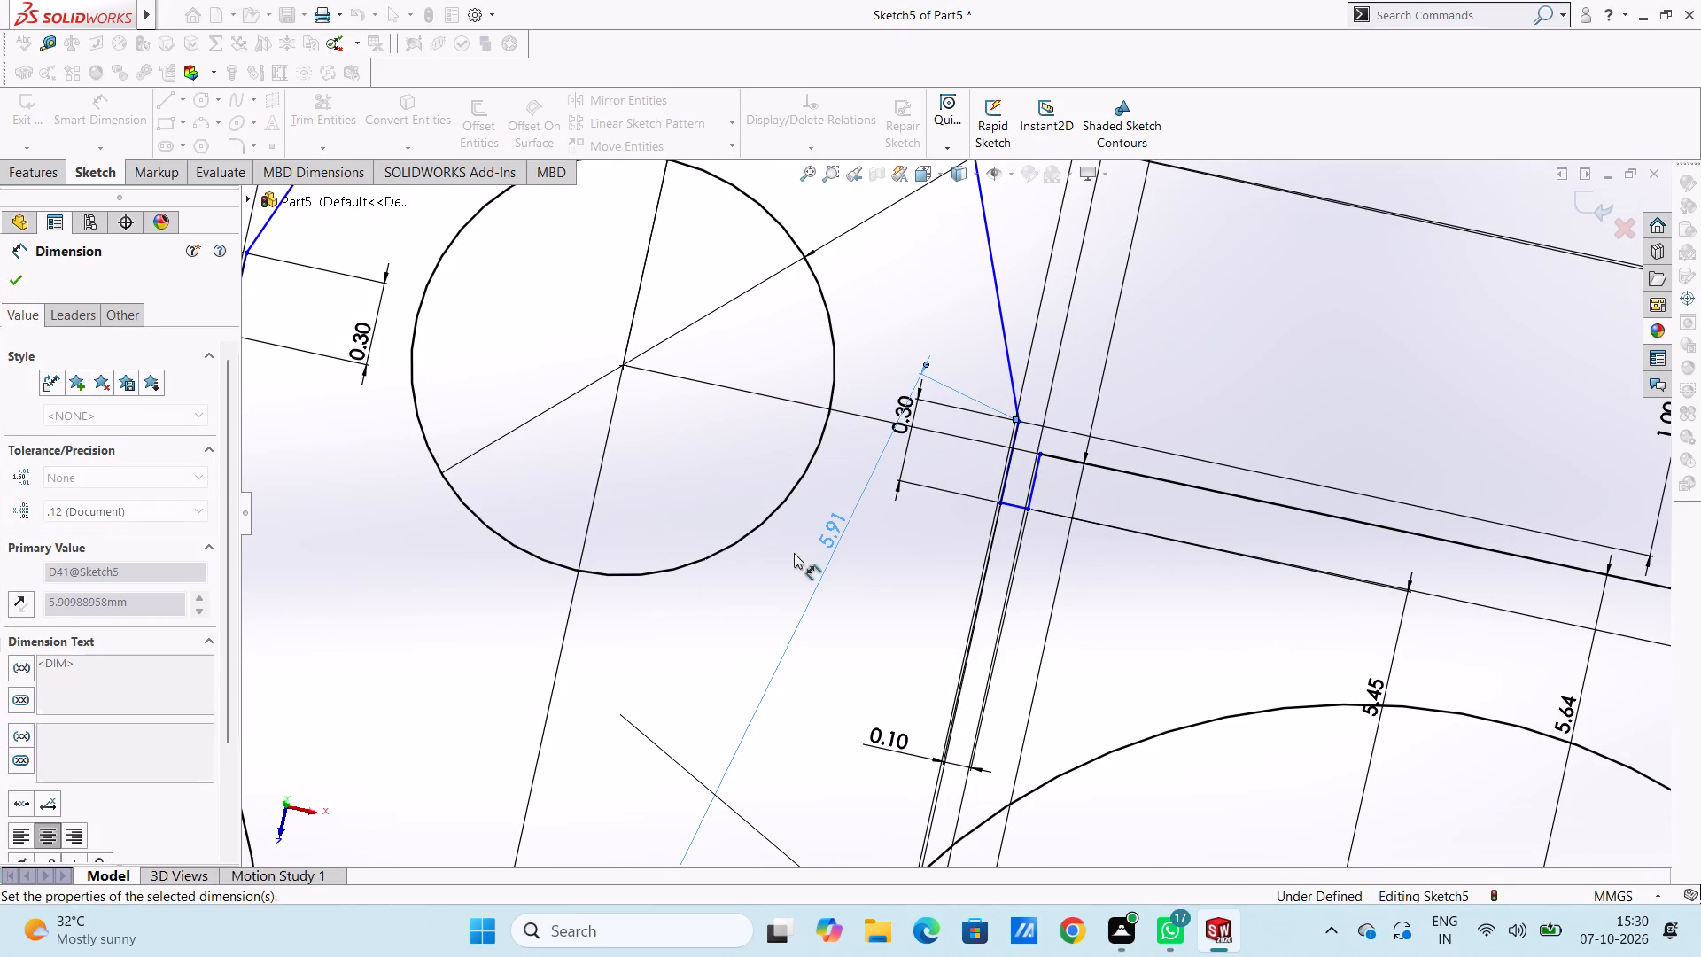
Dimension the length of the upper tab's right slanted edge, keeping its drawn value.
scroll(798, 553, "up", 11)
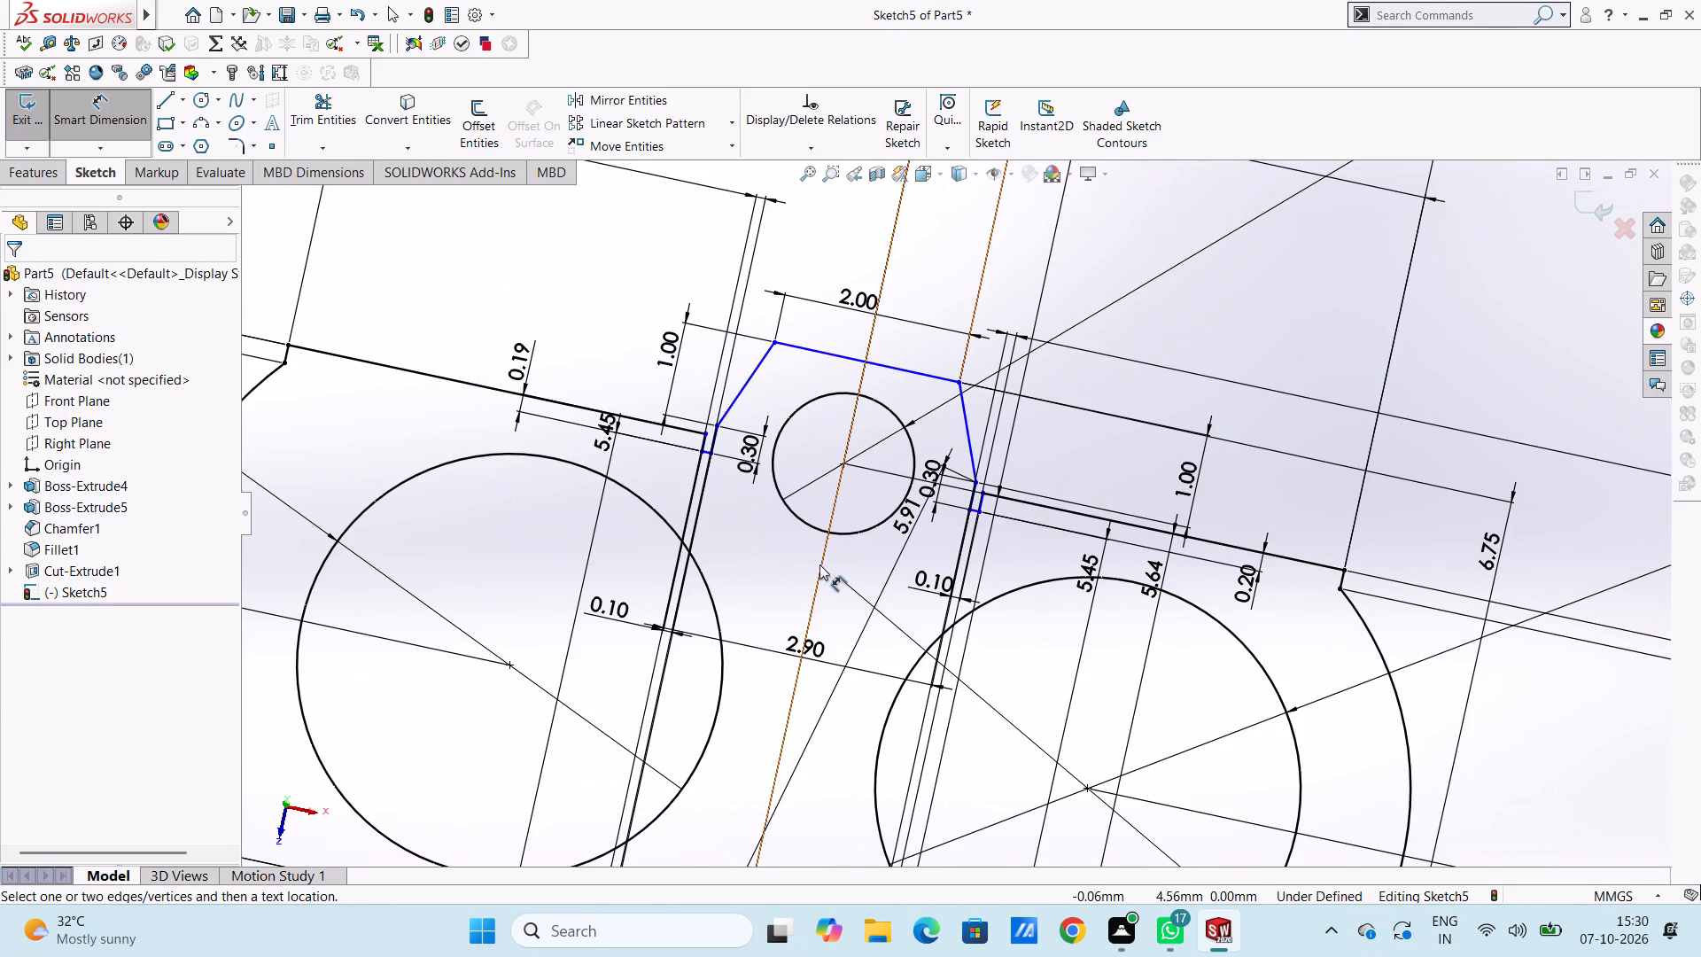
middle_click_drag(850, 564, 796, 572)
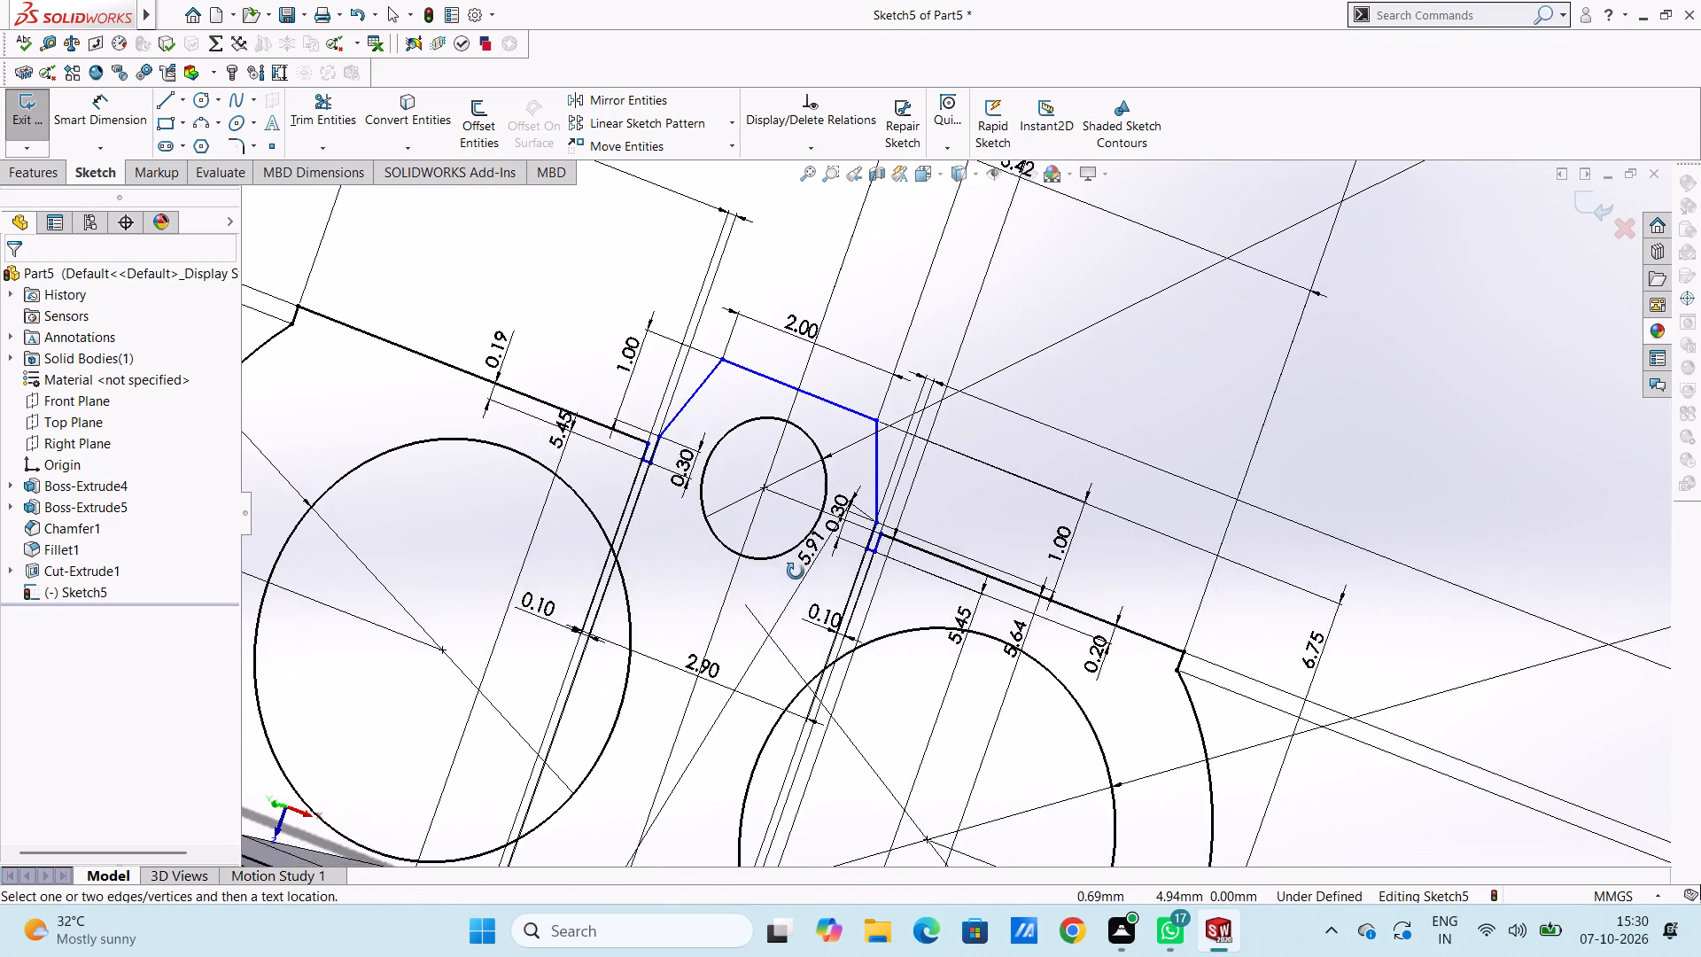
middle_click_drag(796, 572, 806, 580)
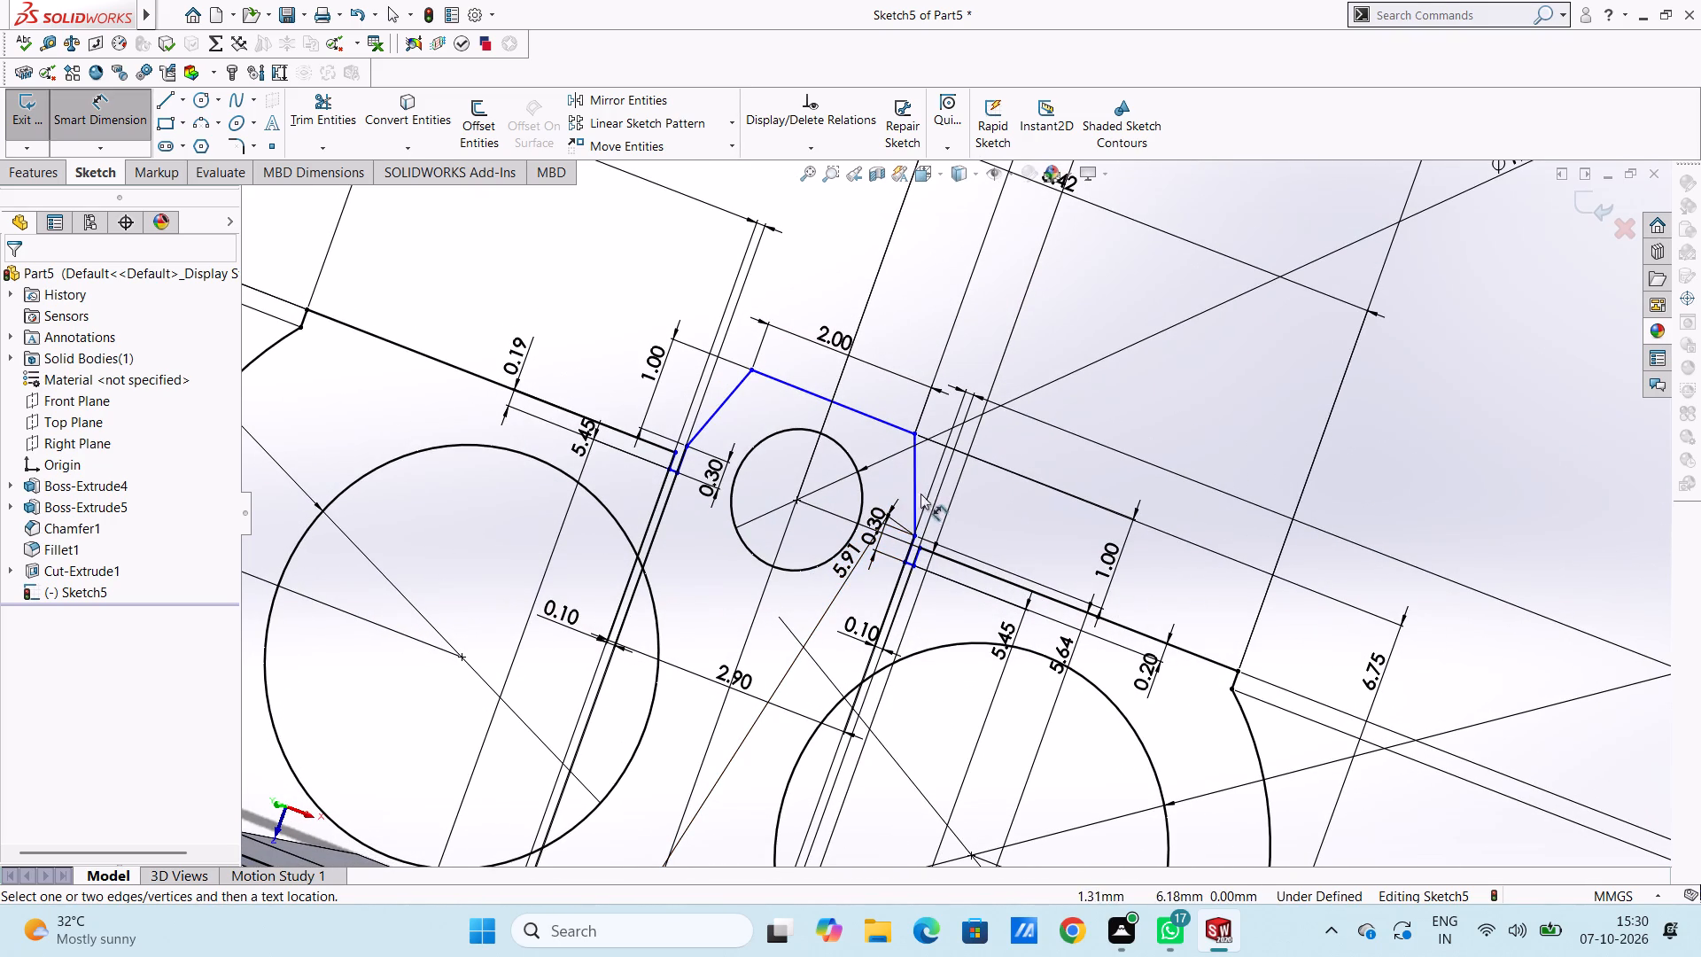
left_click(911, 490)
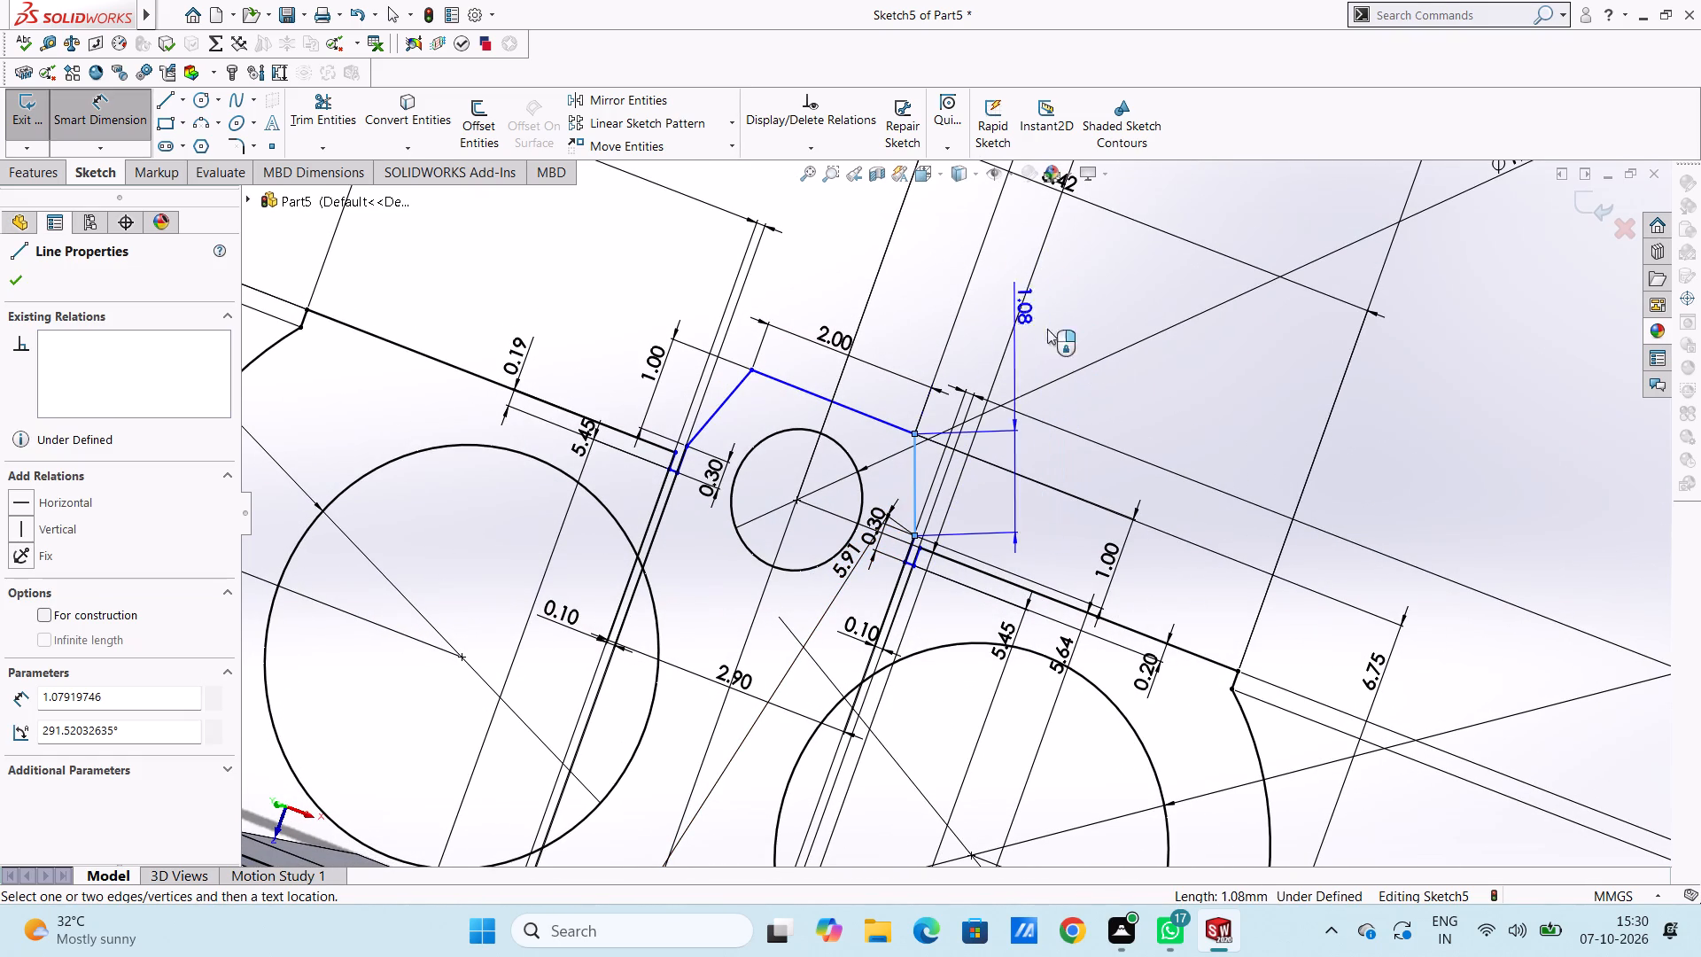
left_click(1194, 406)
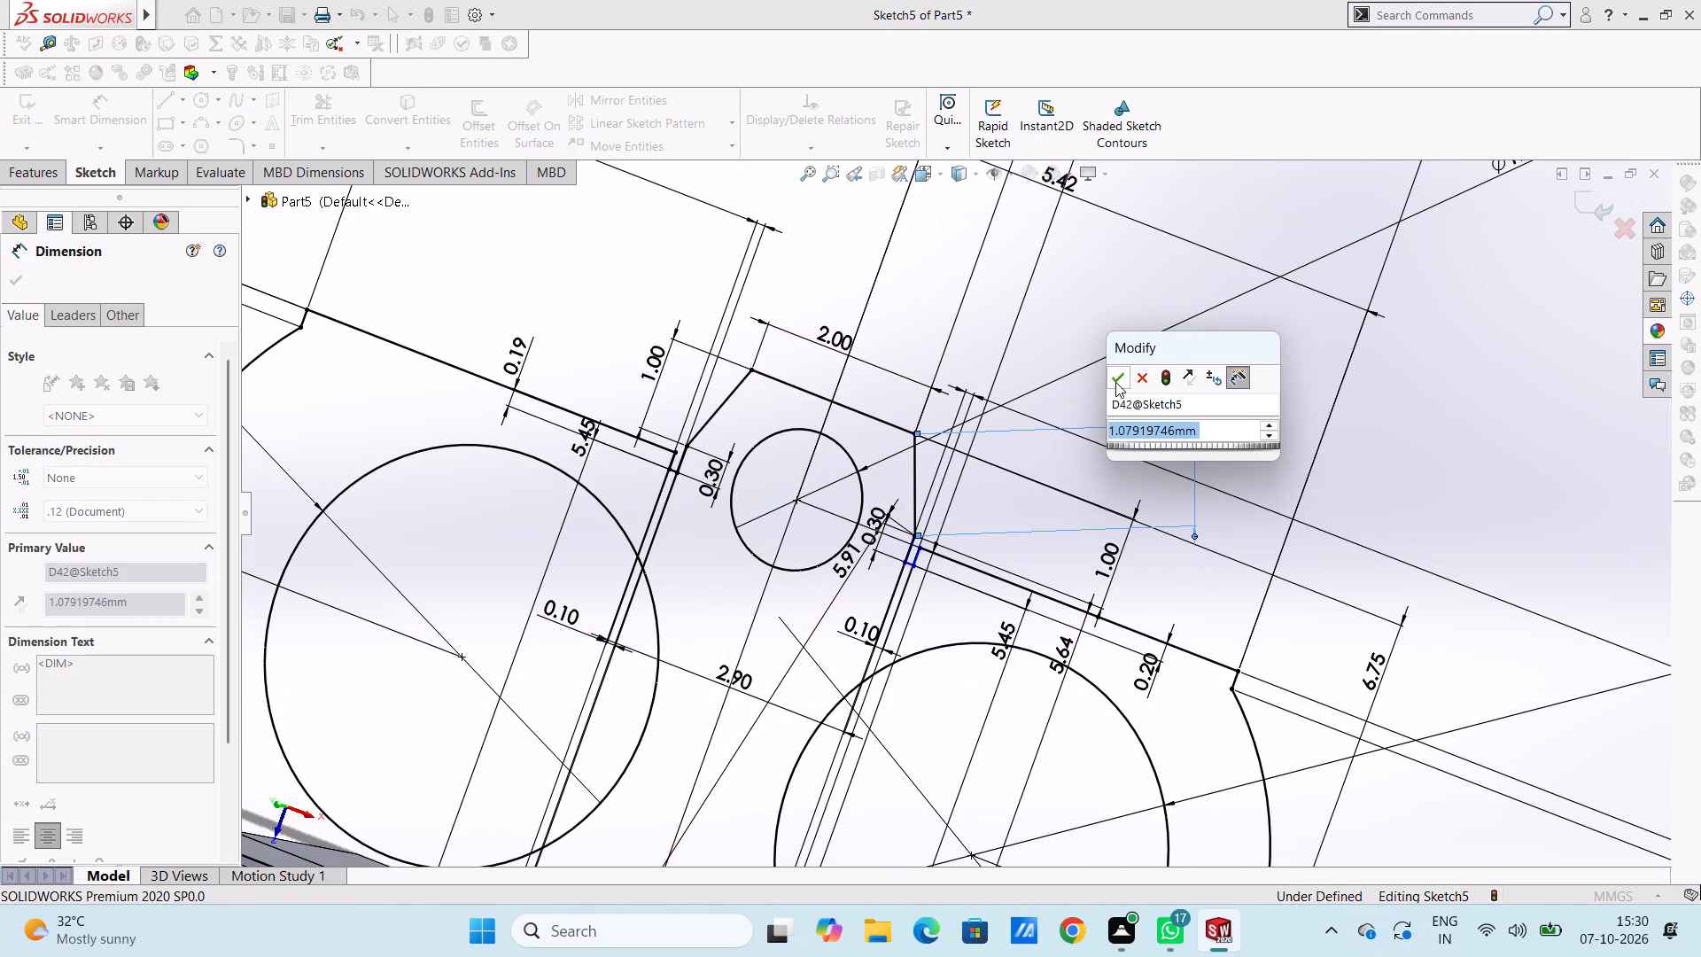
left_click(1115, 378)
left_click(1205, 382)
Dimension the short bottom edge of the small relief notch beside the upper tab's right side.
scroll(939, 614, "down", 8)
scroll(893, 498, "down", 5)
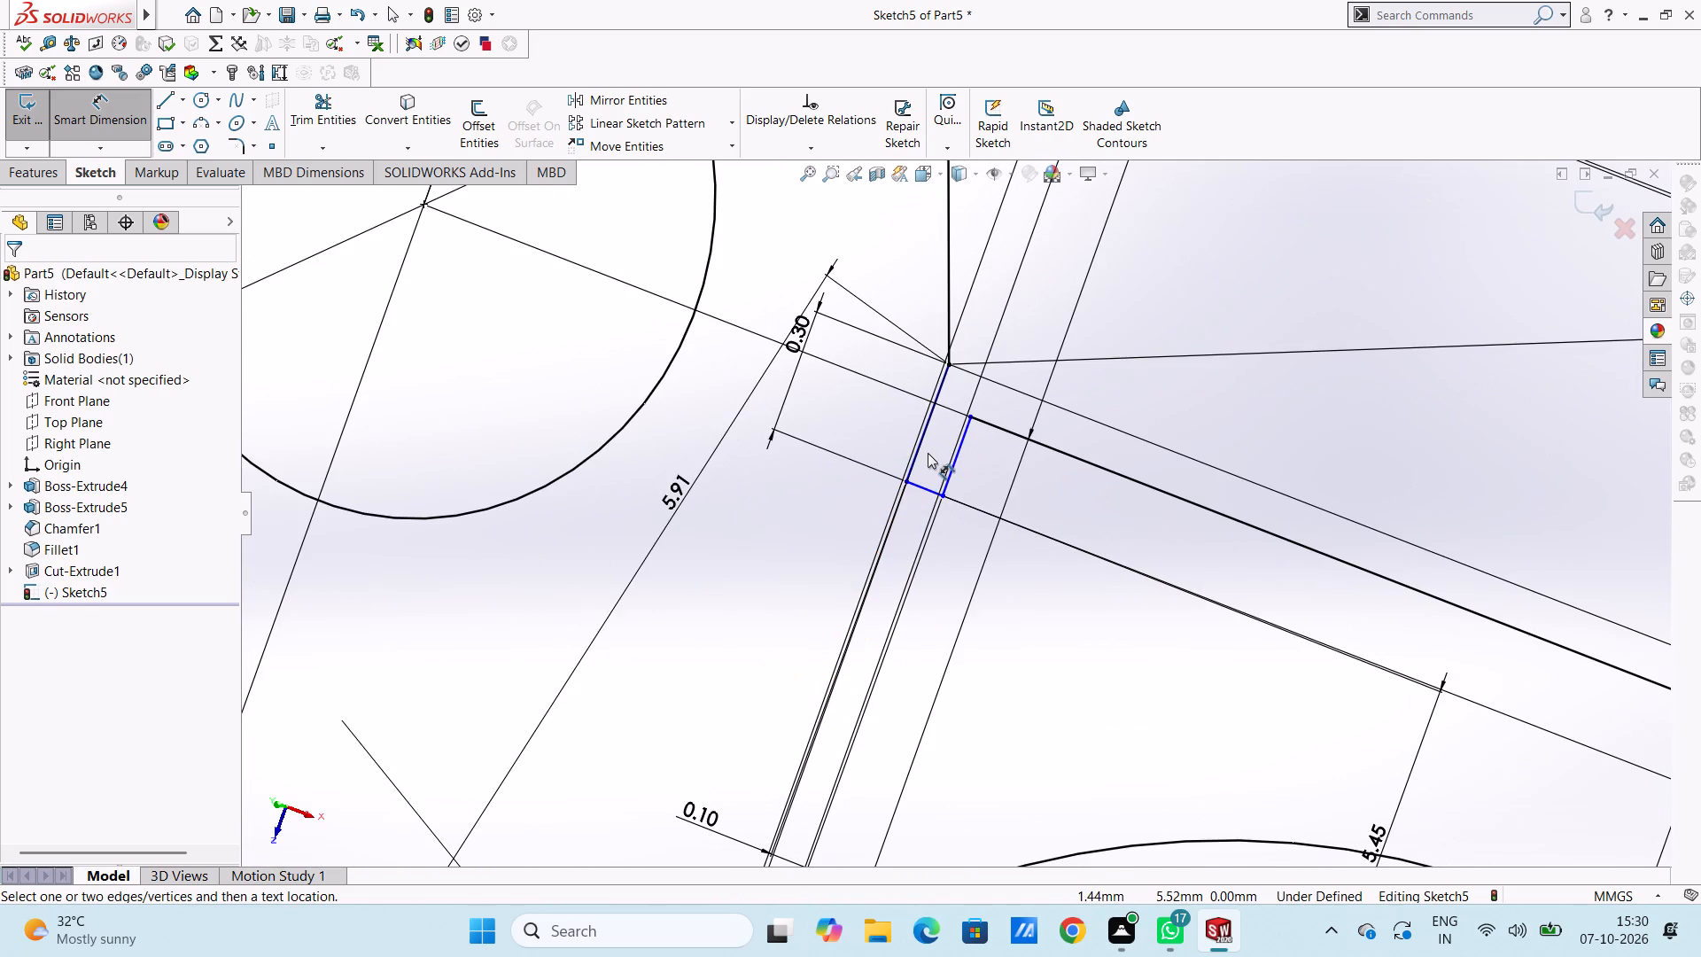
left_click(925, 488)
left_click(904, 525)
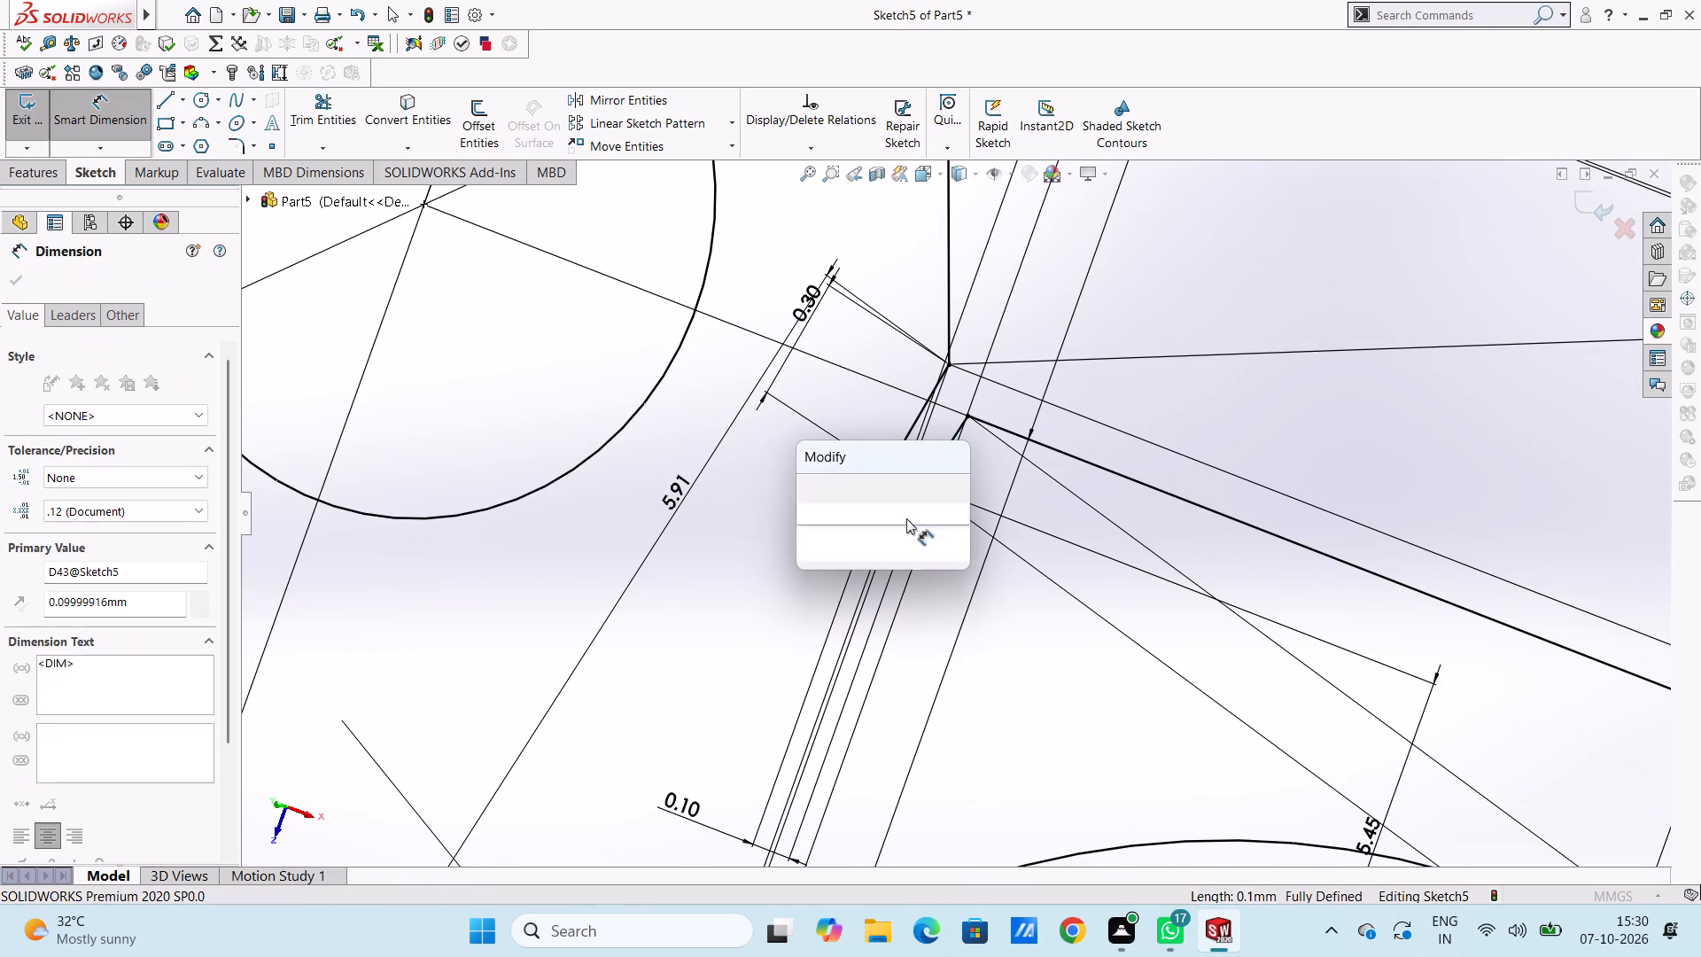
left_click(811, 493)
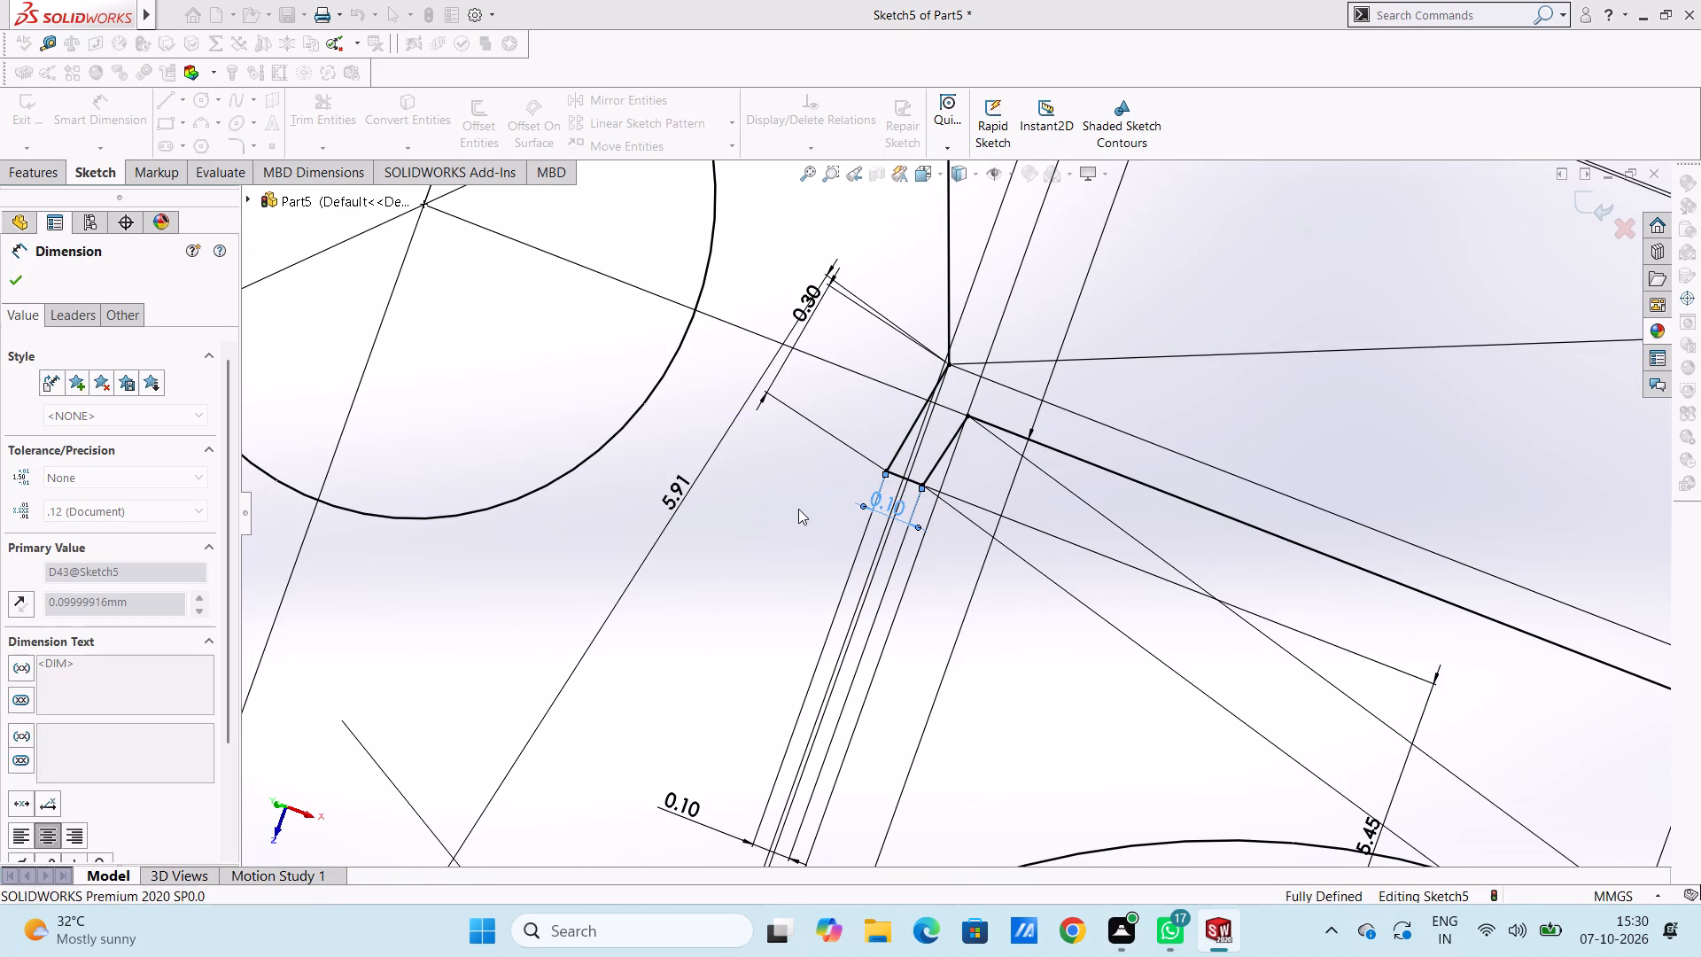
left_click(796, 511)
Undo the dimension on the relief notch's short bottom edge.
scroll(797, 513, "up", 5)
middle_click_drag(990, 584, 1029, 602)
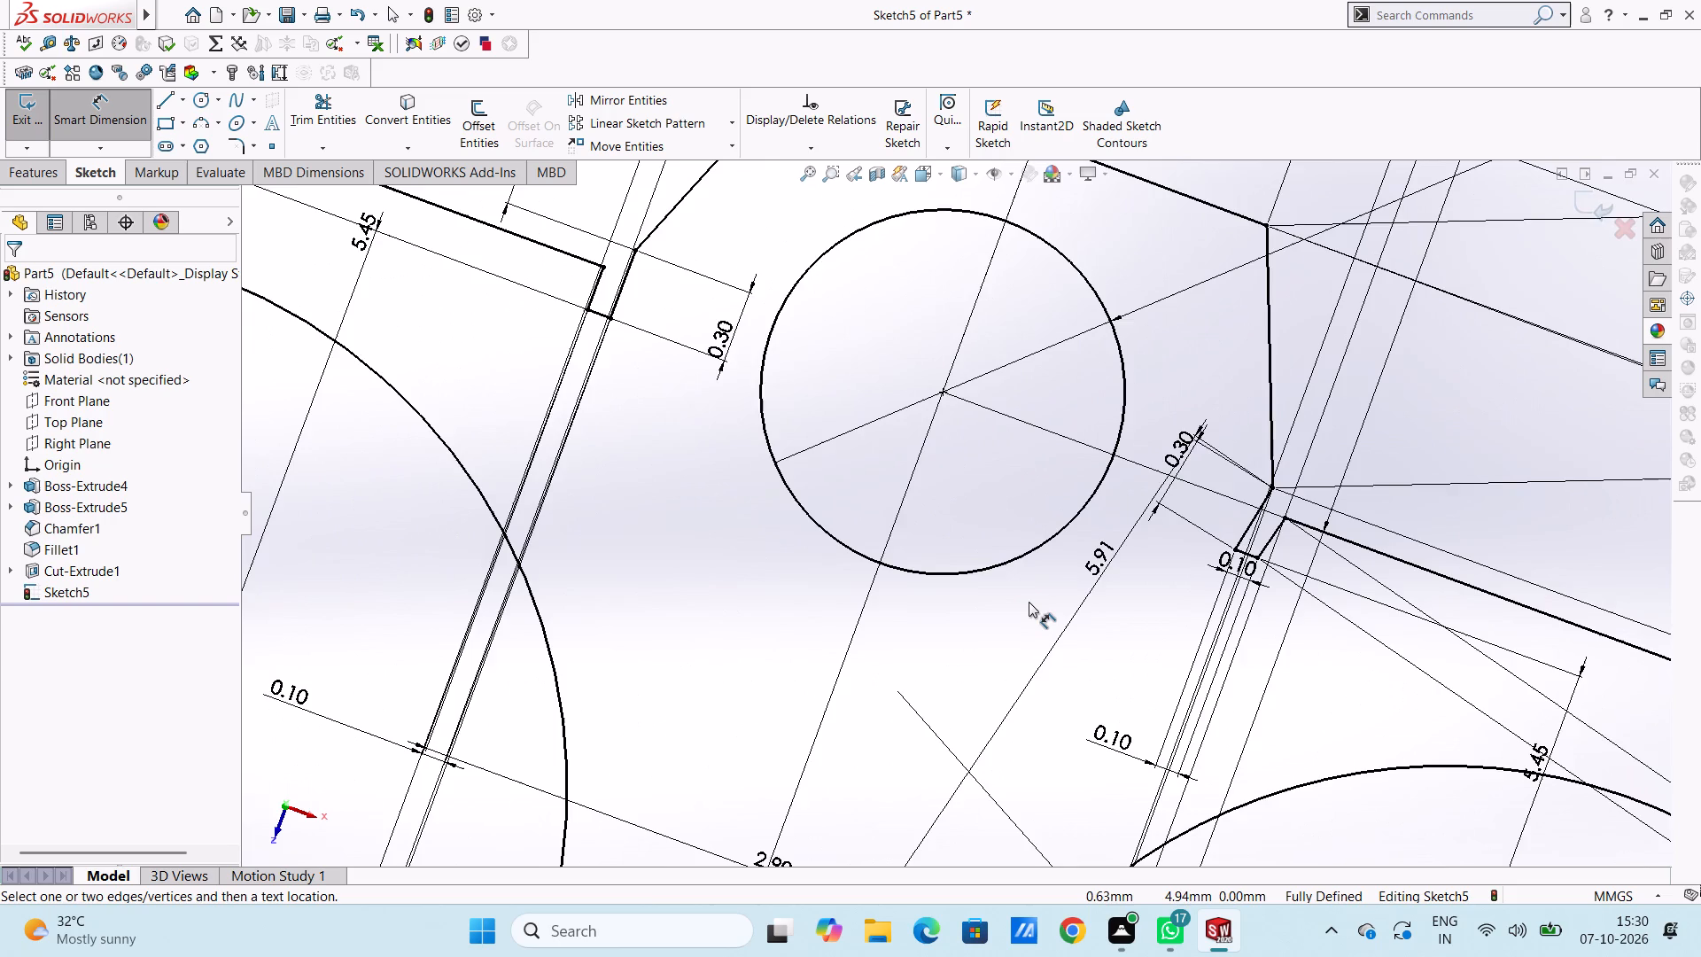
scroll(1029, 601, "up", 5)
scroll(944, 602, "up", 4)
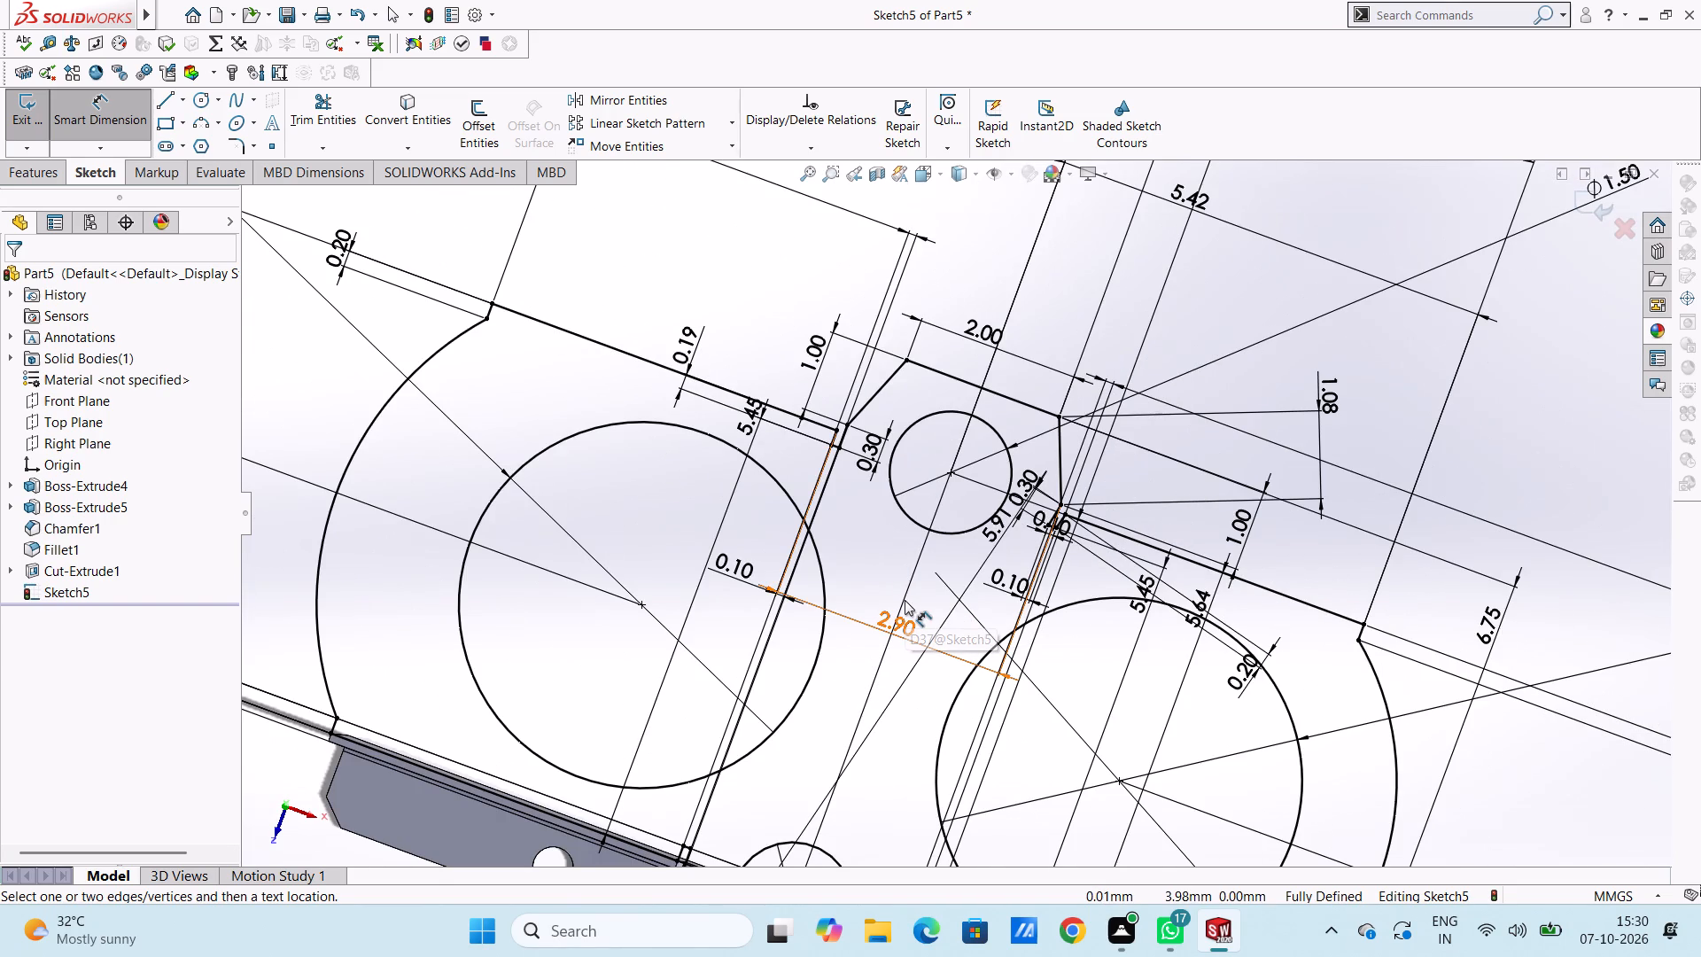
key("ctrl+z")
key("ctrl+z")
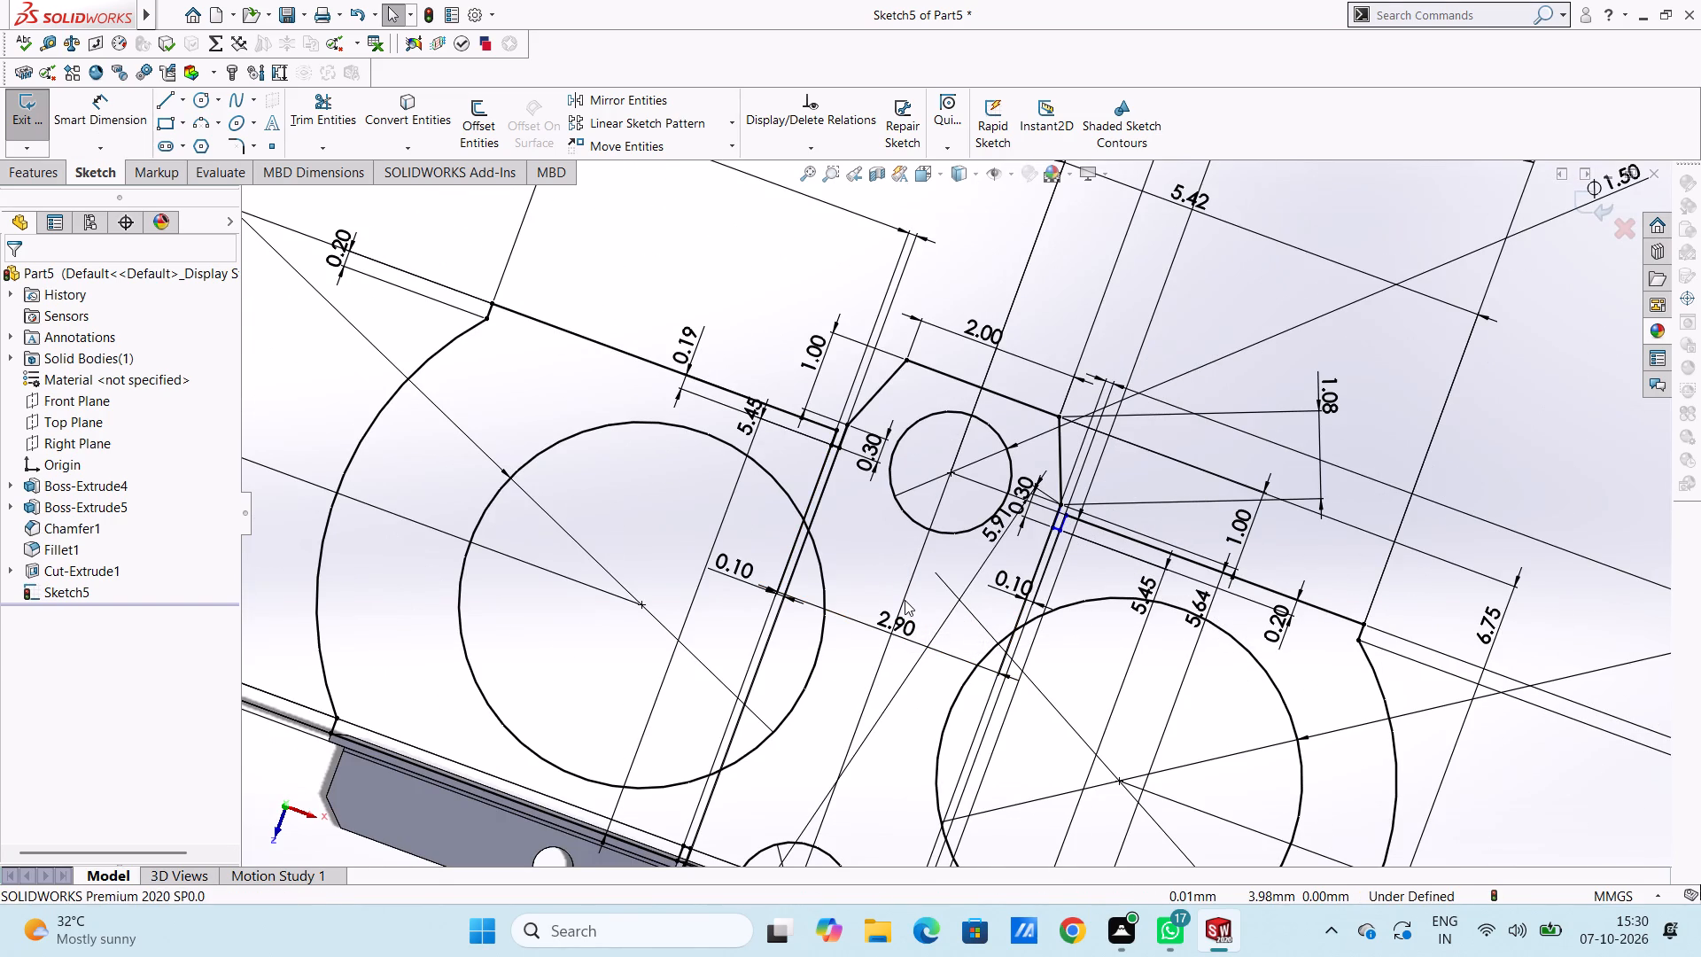
Dimension the length of the plate's upper straight edge between the right relief notch and the outer arc.
left_click(670, 512)
scroll(962, 628, "down", 5)
scroll(1300, 463, "up", 4)
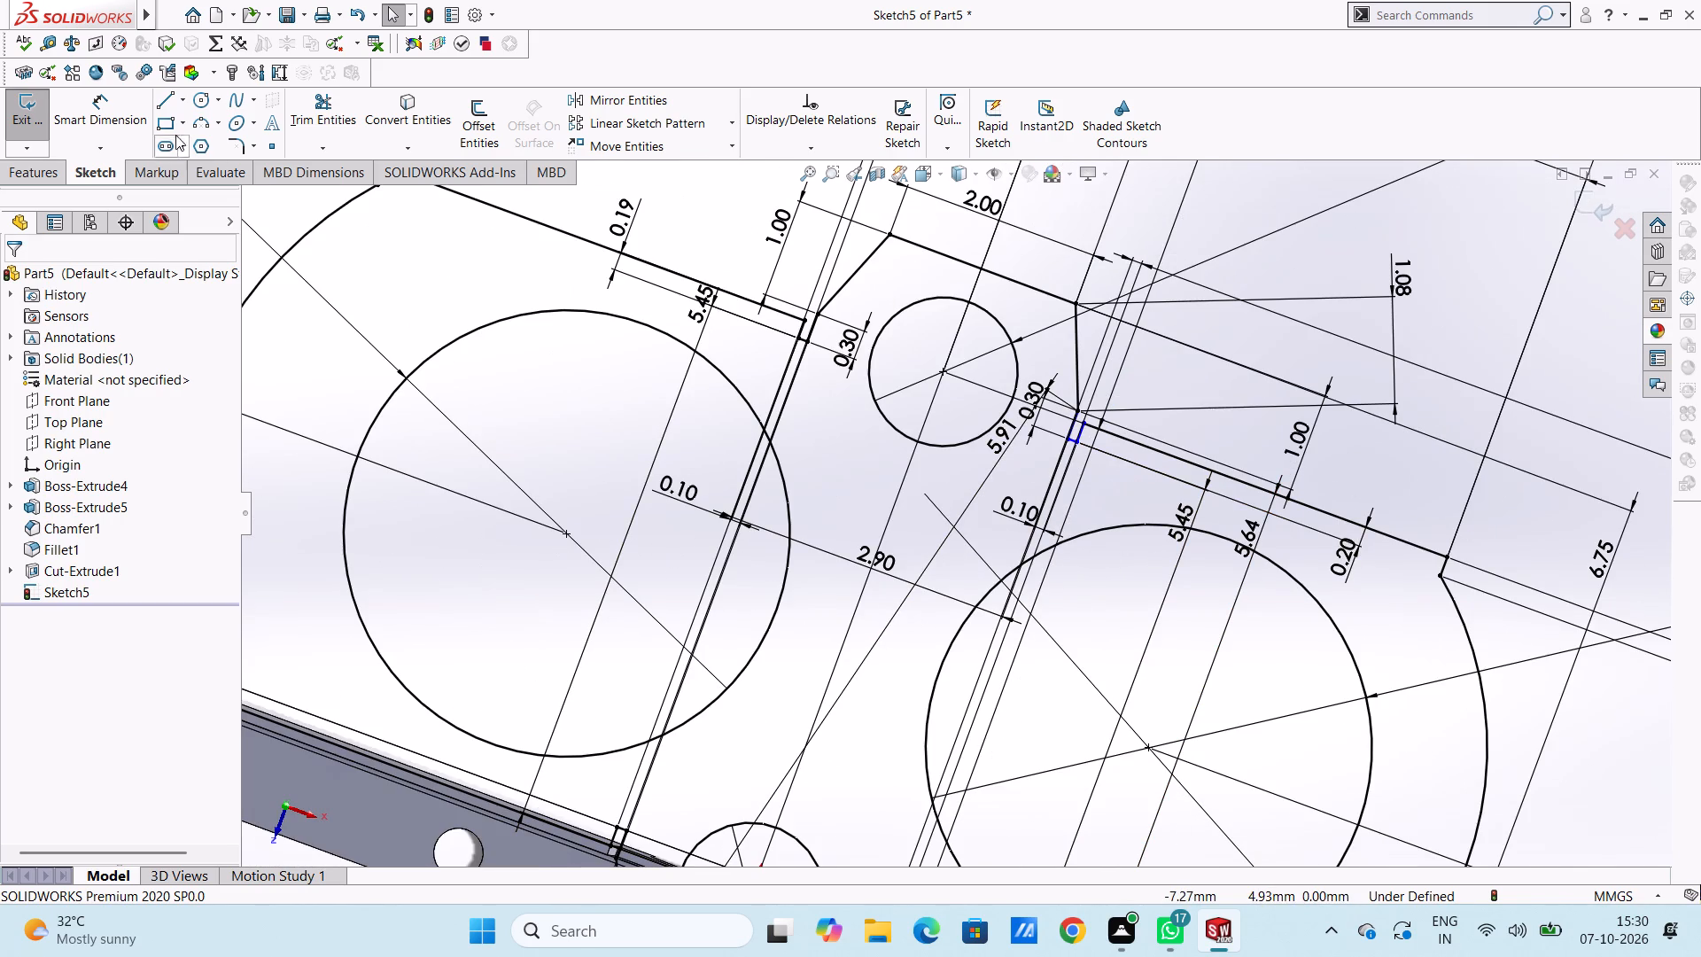
left_click(136, 117)
left_click(1134, 444)
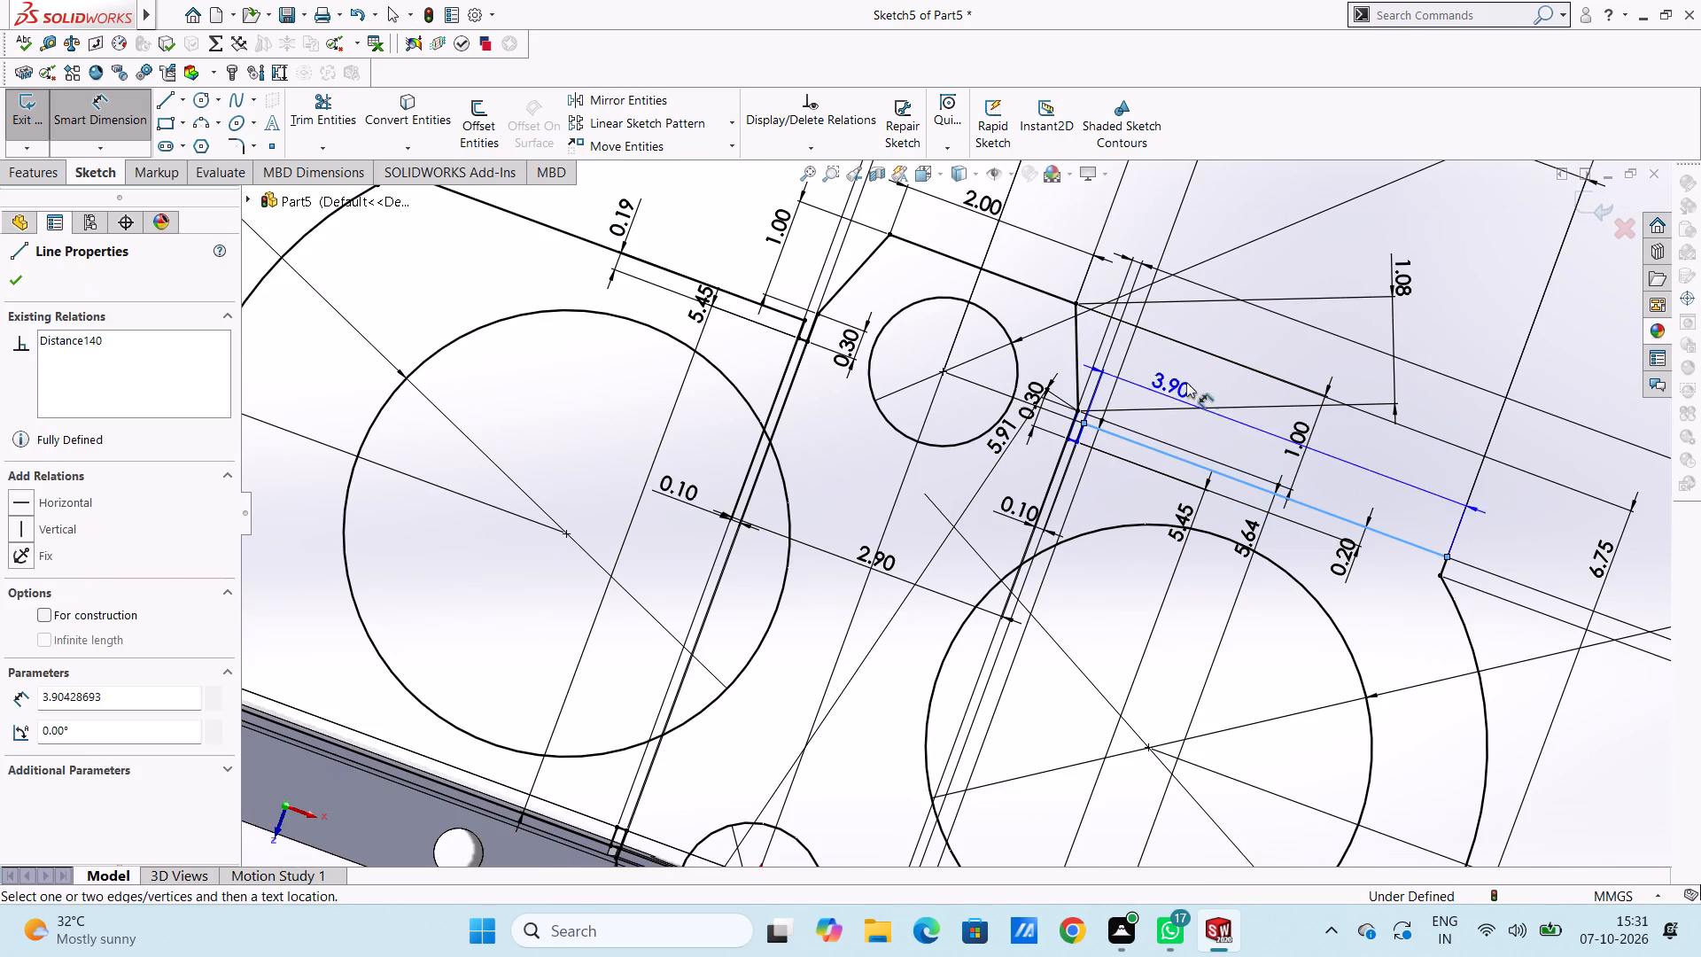
left_click(1191, 376)
left_click(1116, 349)
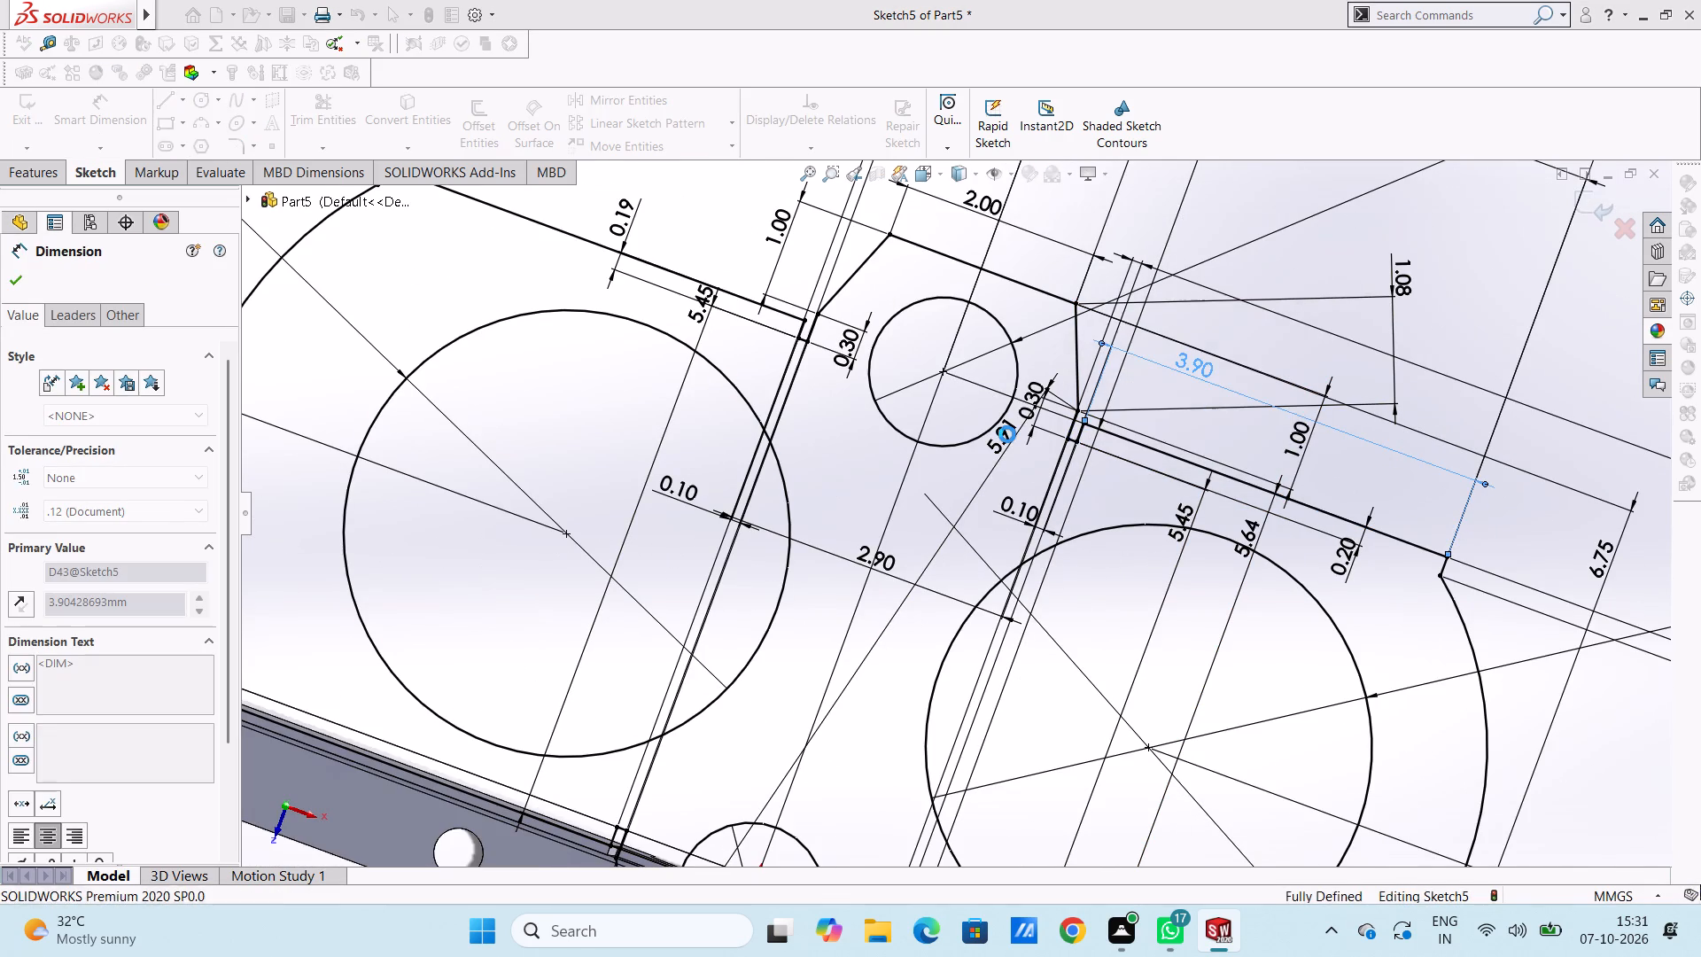
left_click(895, 476)
Extrude the plate profile as a blind boss 0.10 mm deep from the sketch plane with Merge result on.
scroll(888, 477, "up", 4)
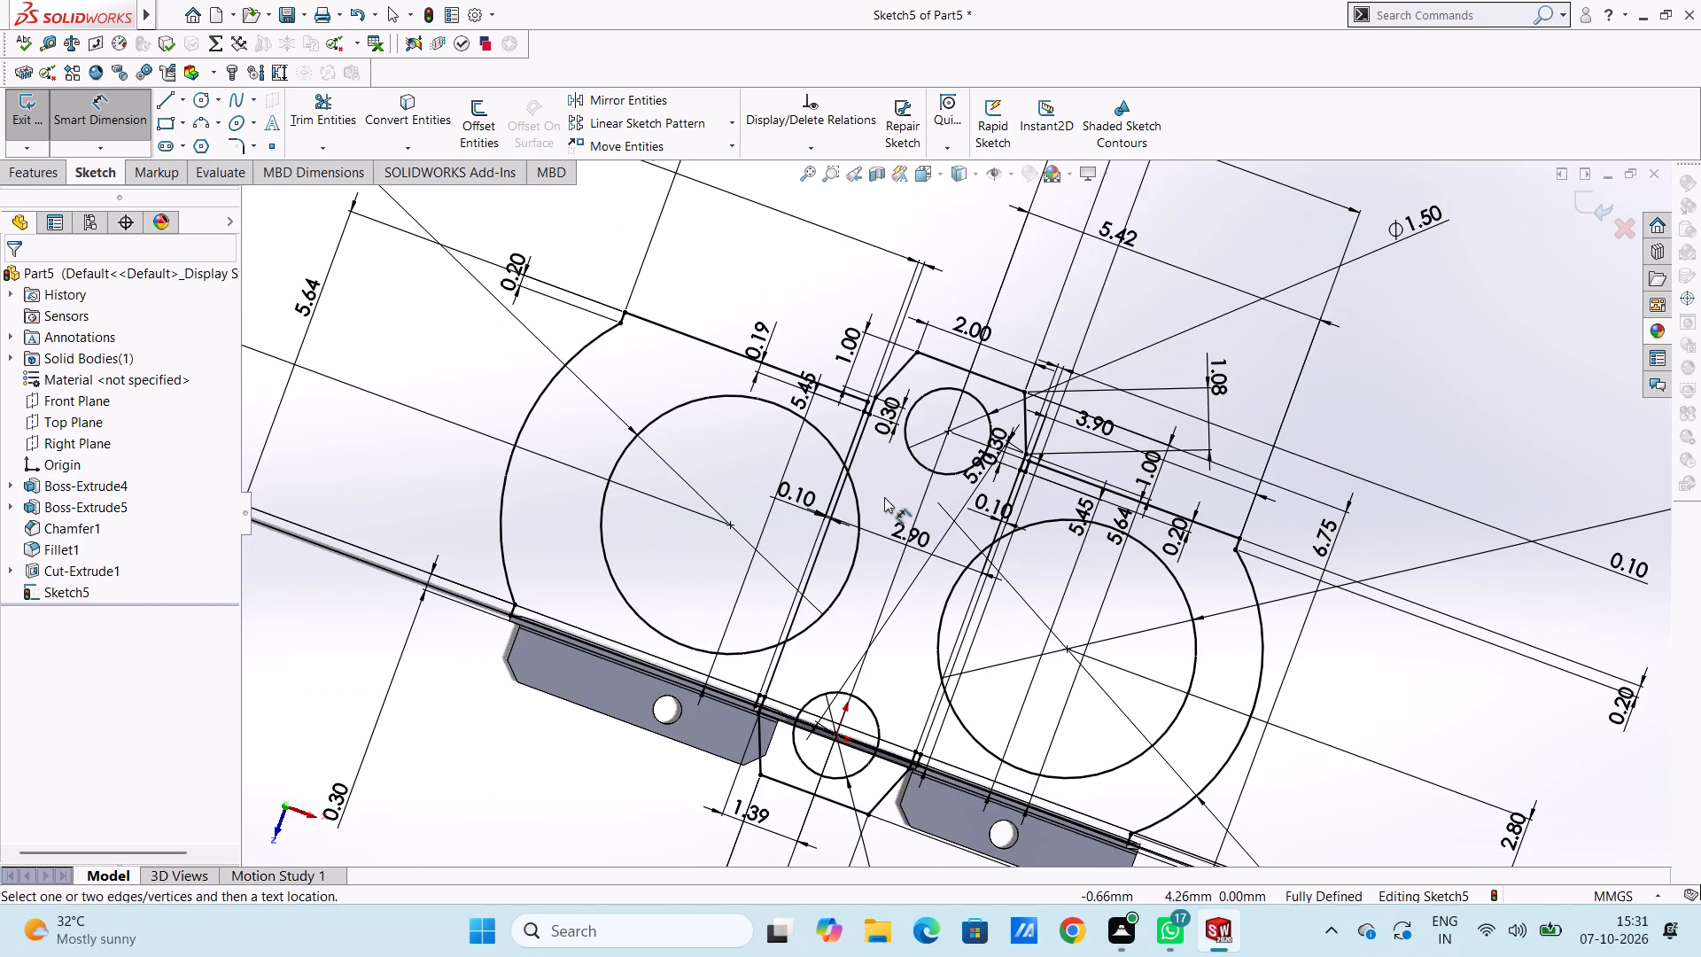
scroll(883, 502, "down", 2)
scroll(882, 501, "up", 2)
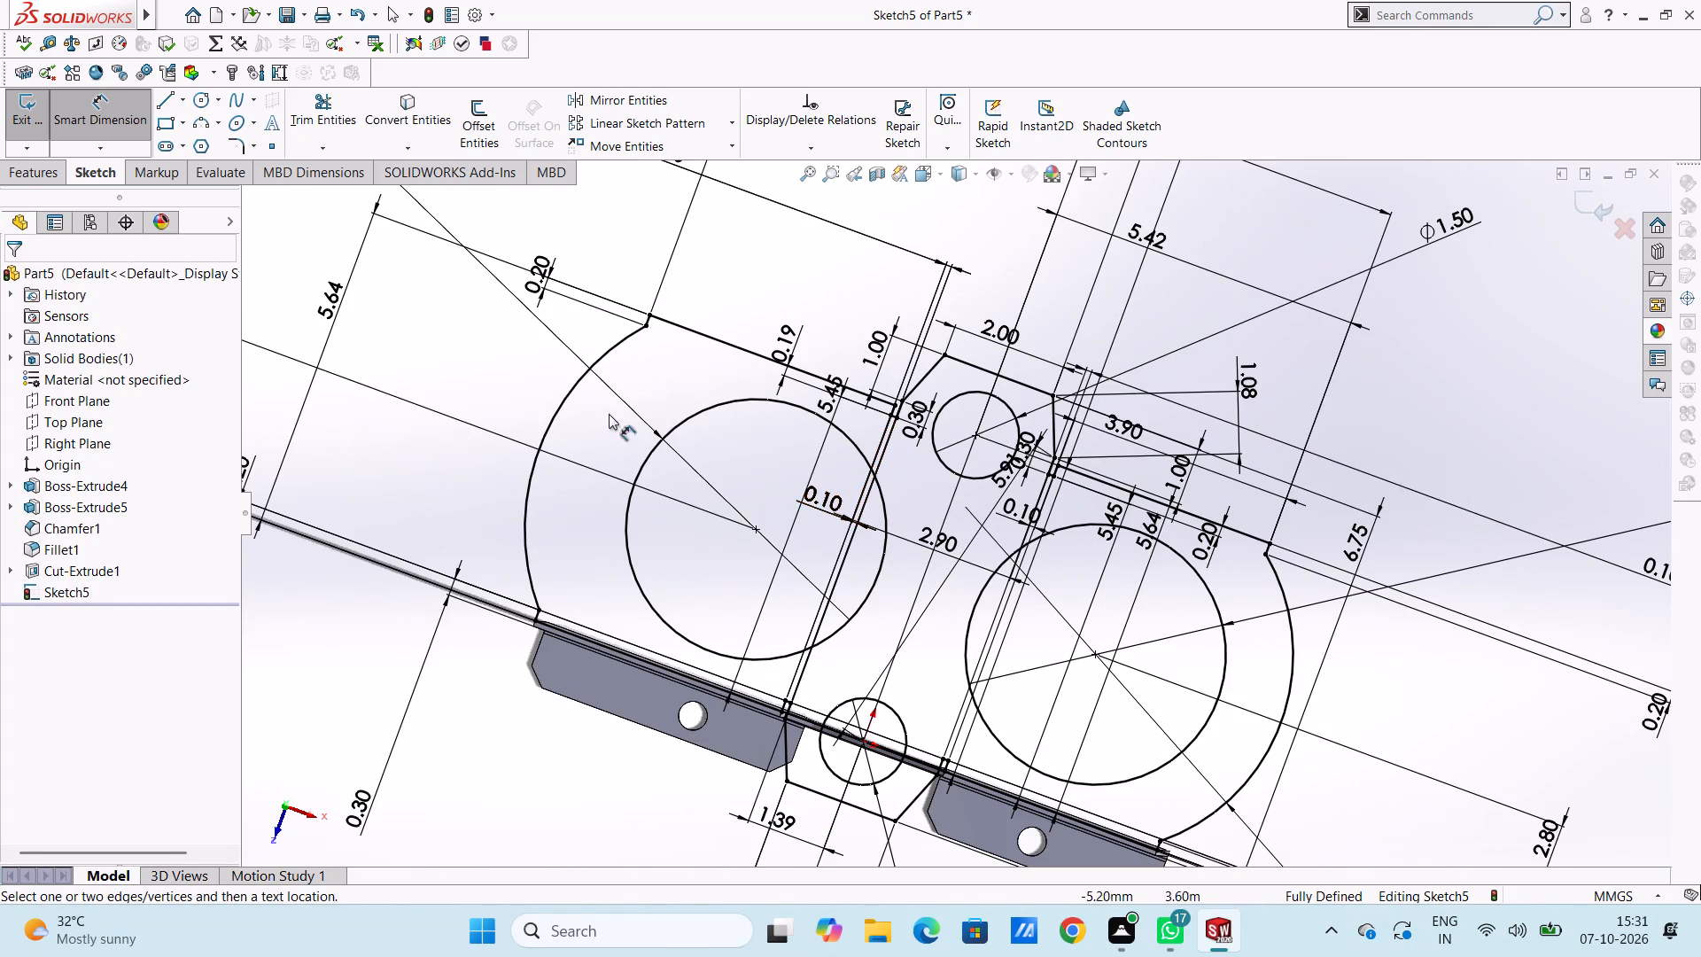
left_click(43, 166)
left_click(43, 108)
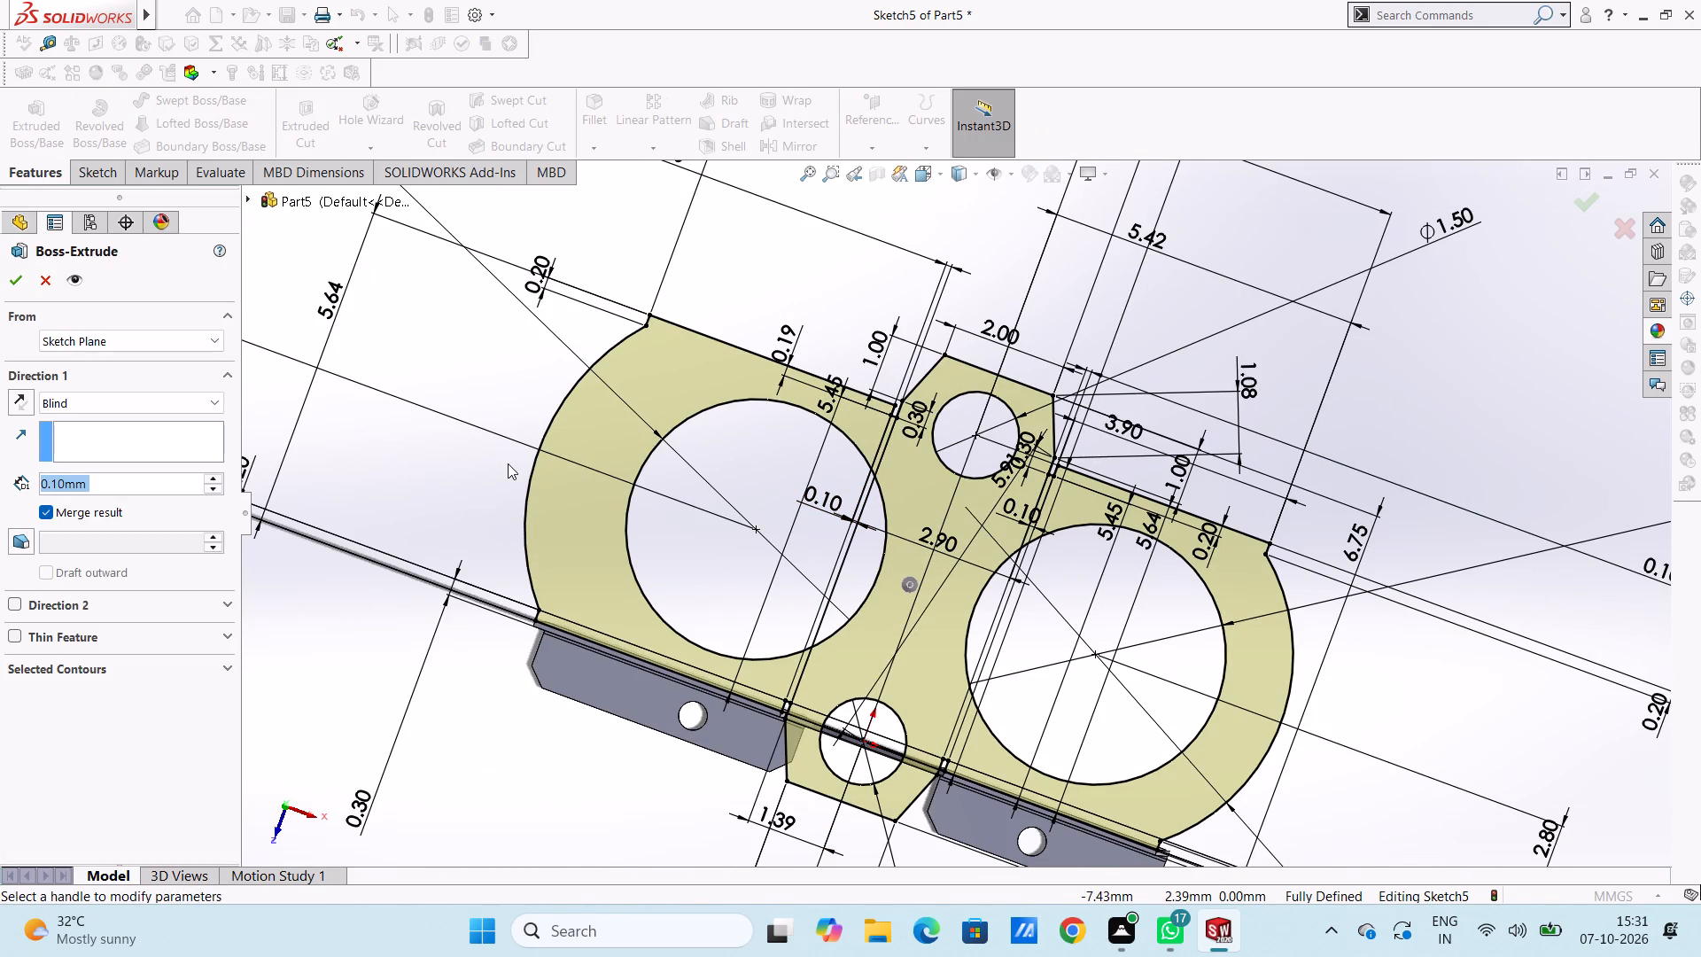
middle_click_drag(498, 486, 497, 396)
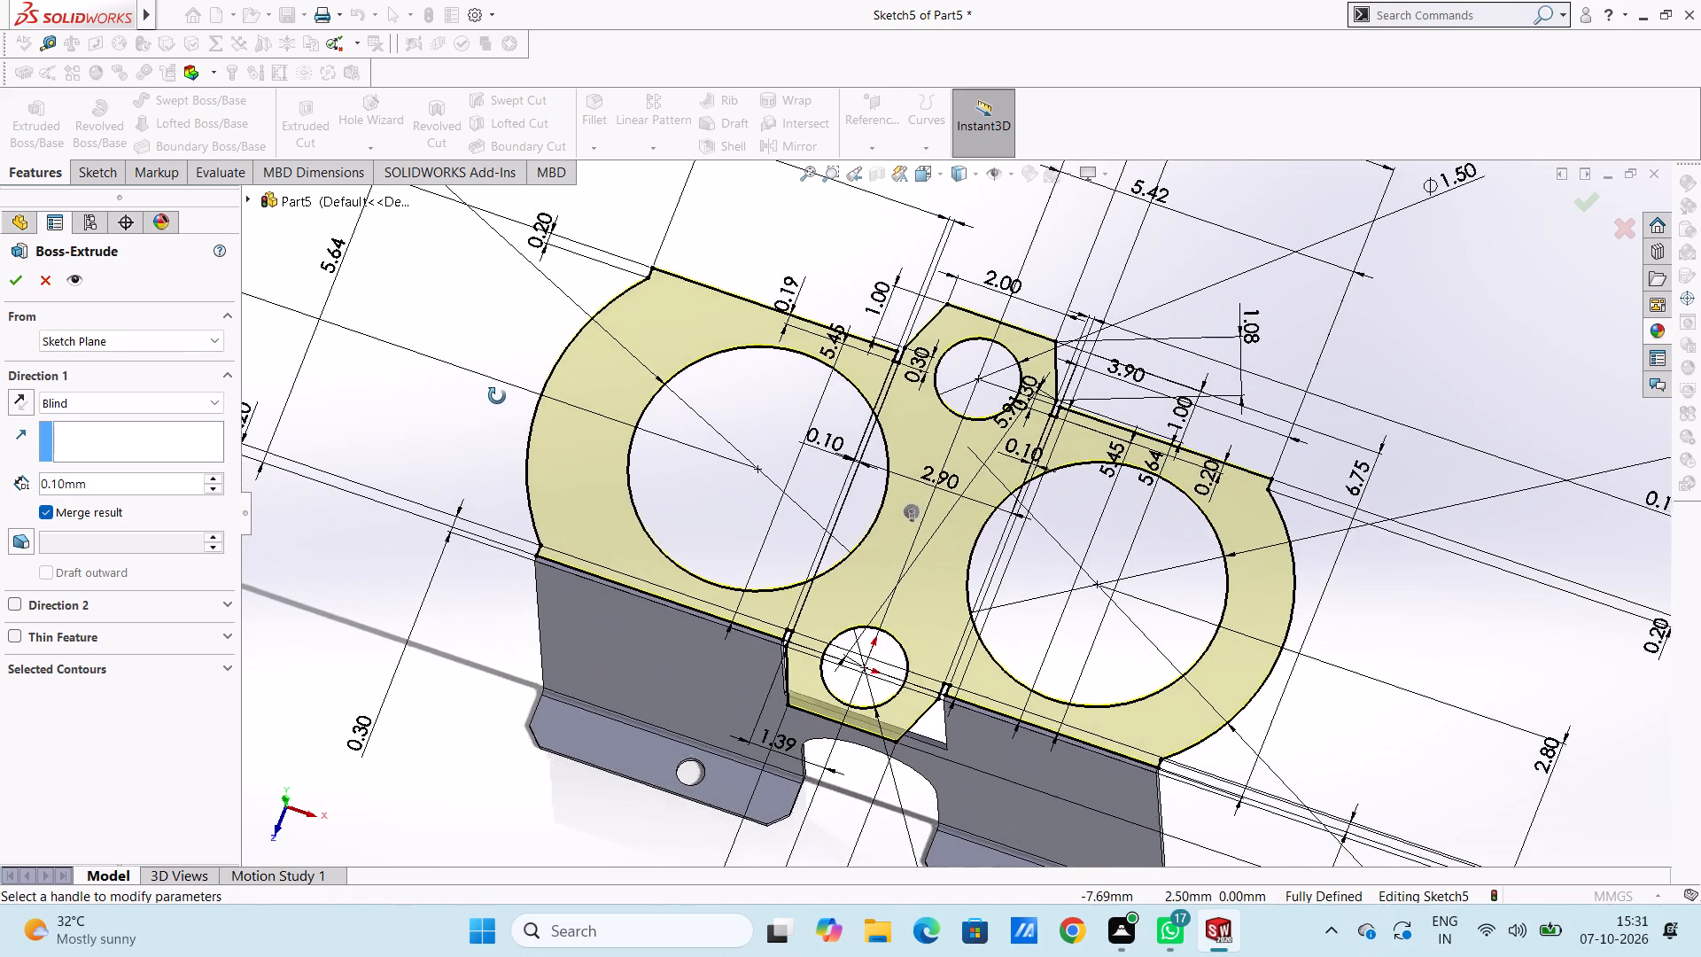
middle_click_drag(497, 396, 495, 313)
scroll(460, 458, "up", 3)
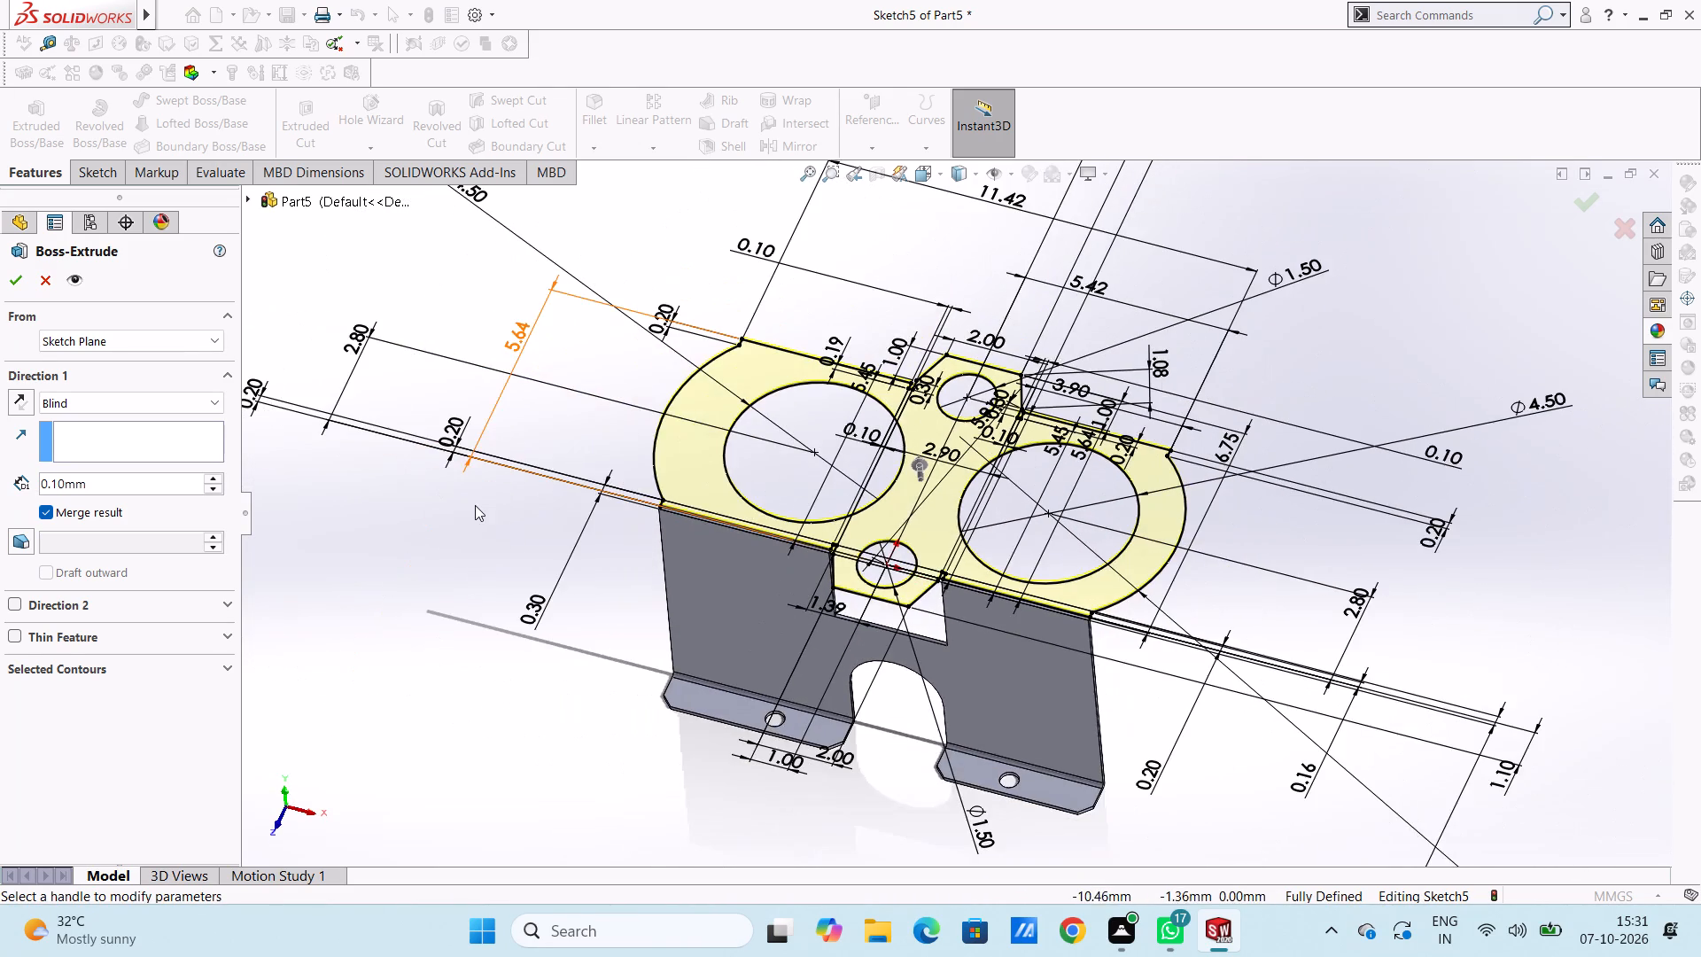
middle_click_drag(478, 508, 424, 378)
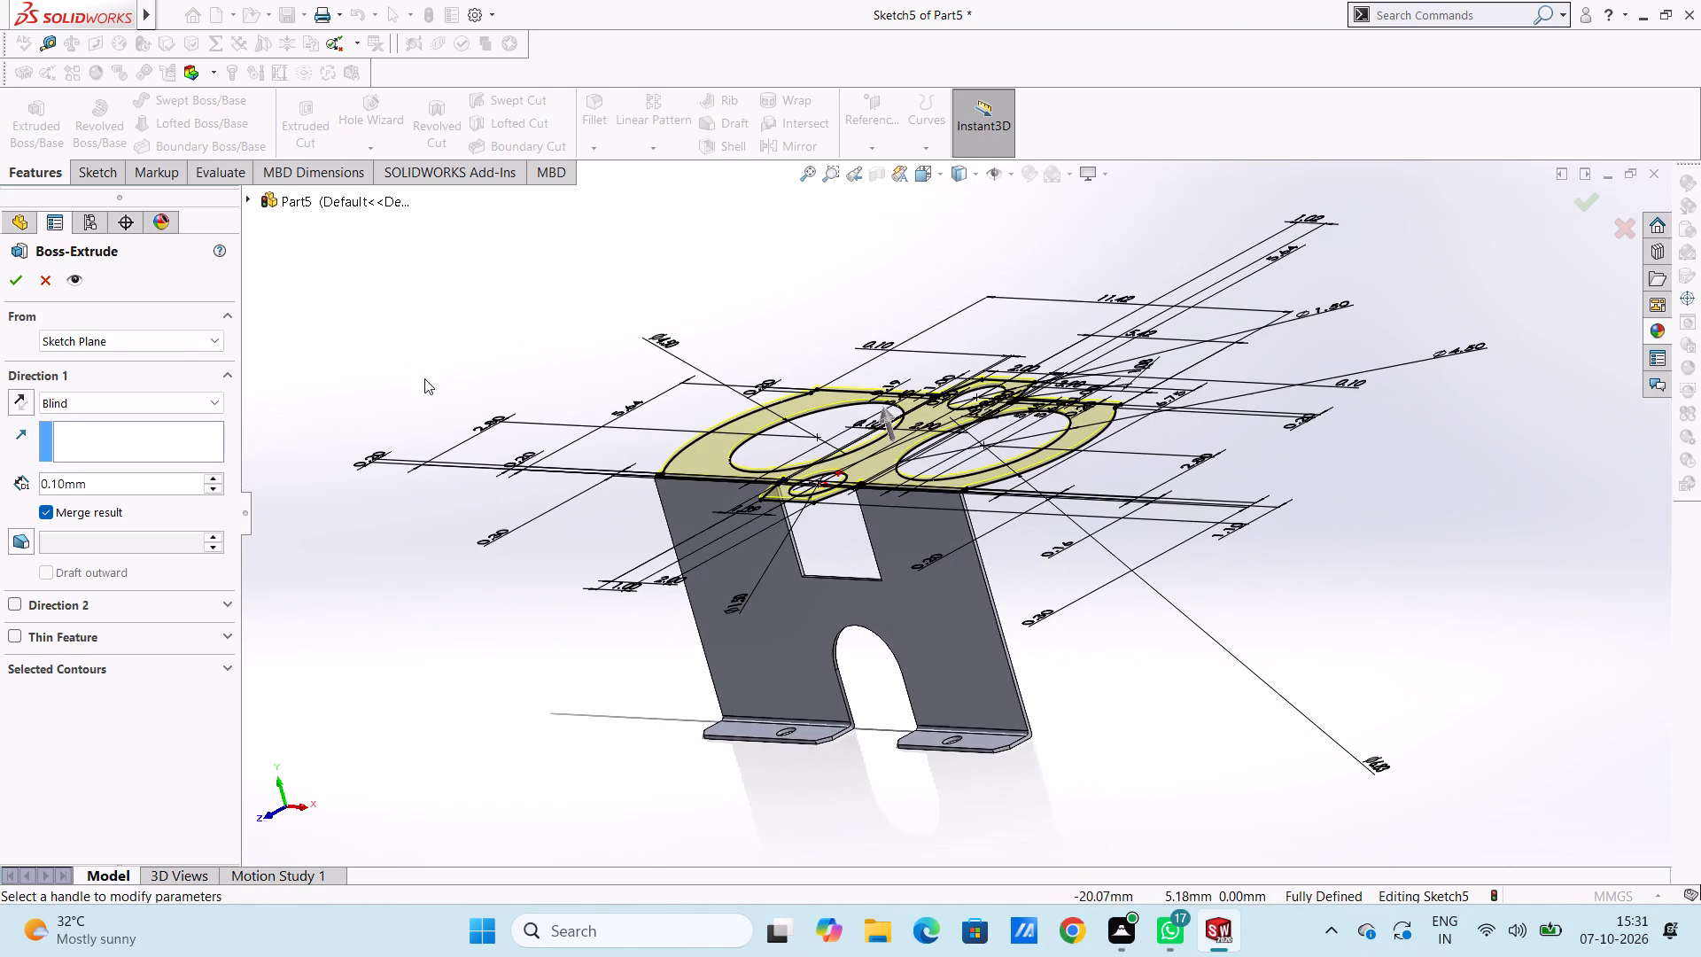
left_click(15, 284)
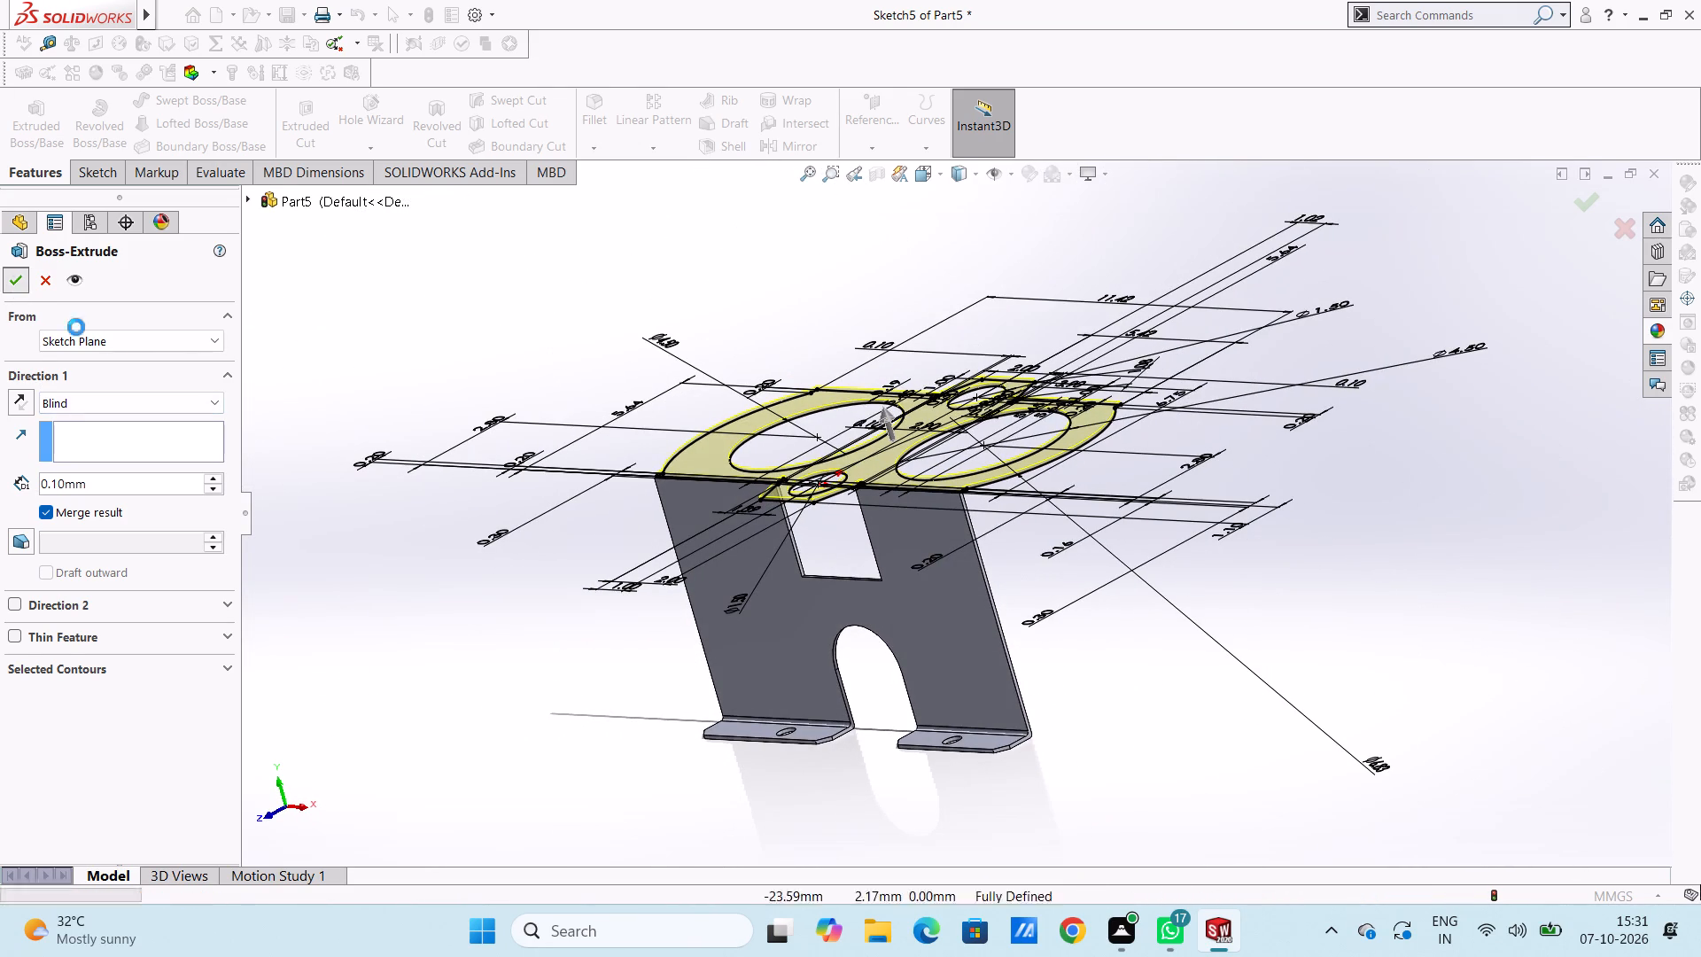
left_click(482, 375)
middle_click_drag(530, 381, 640, 454)
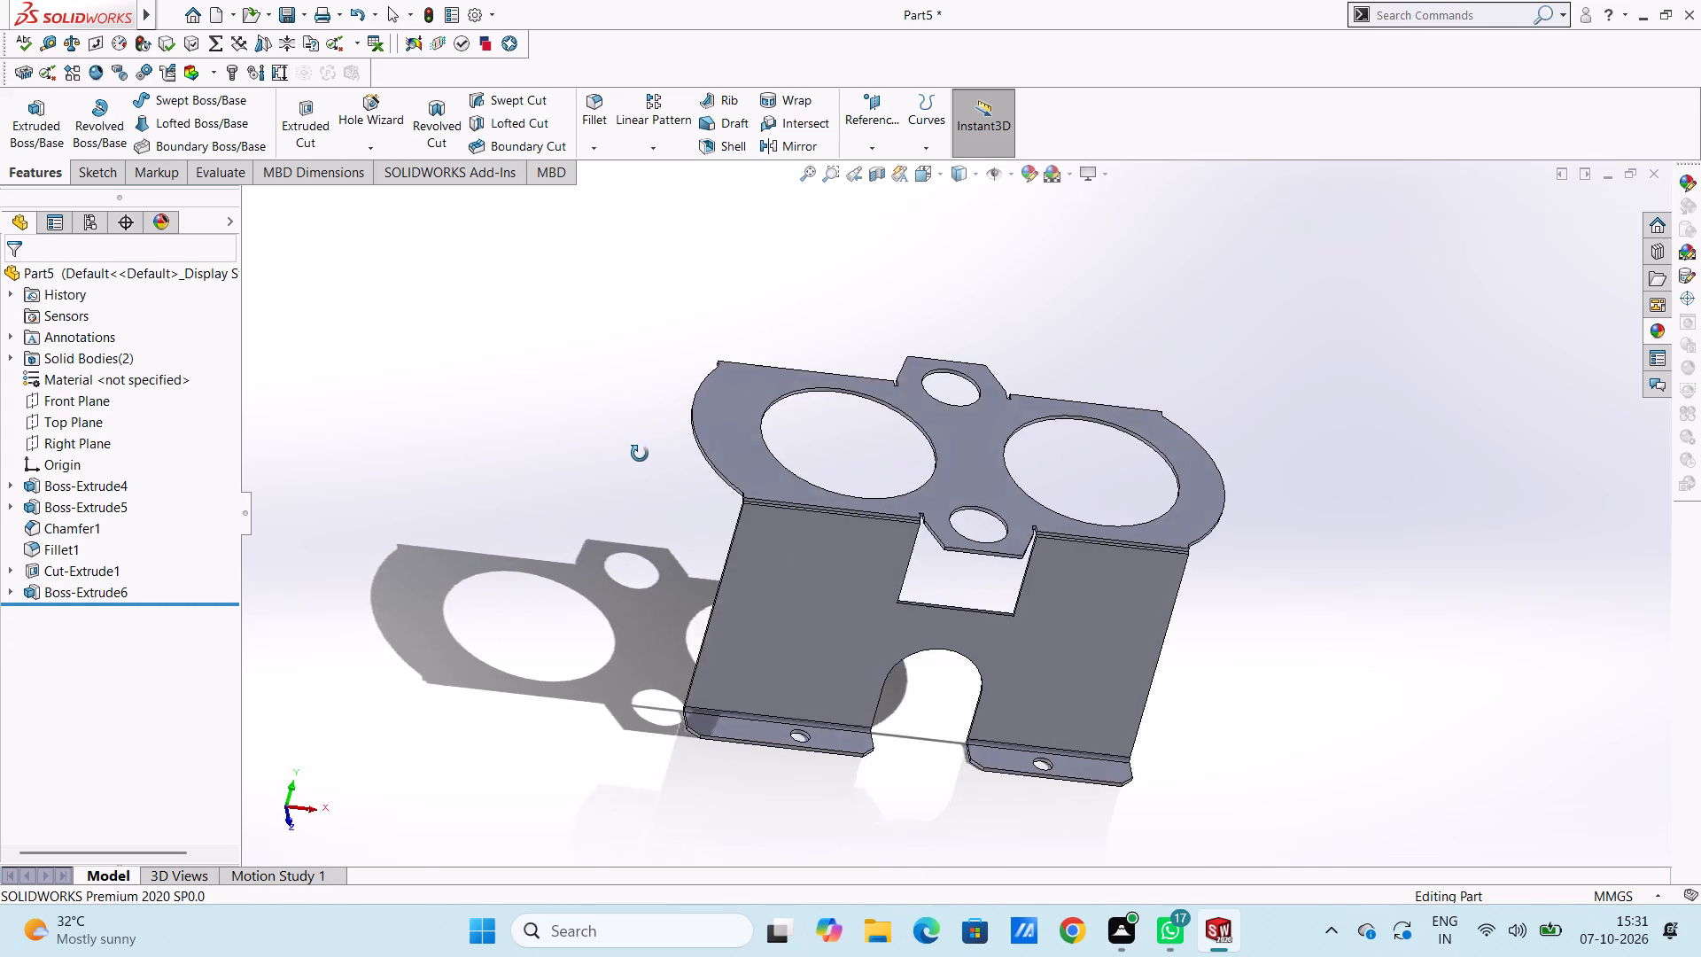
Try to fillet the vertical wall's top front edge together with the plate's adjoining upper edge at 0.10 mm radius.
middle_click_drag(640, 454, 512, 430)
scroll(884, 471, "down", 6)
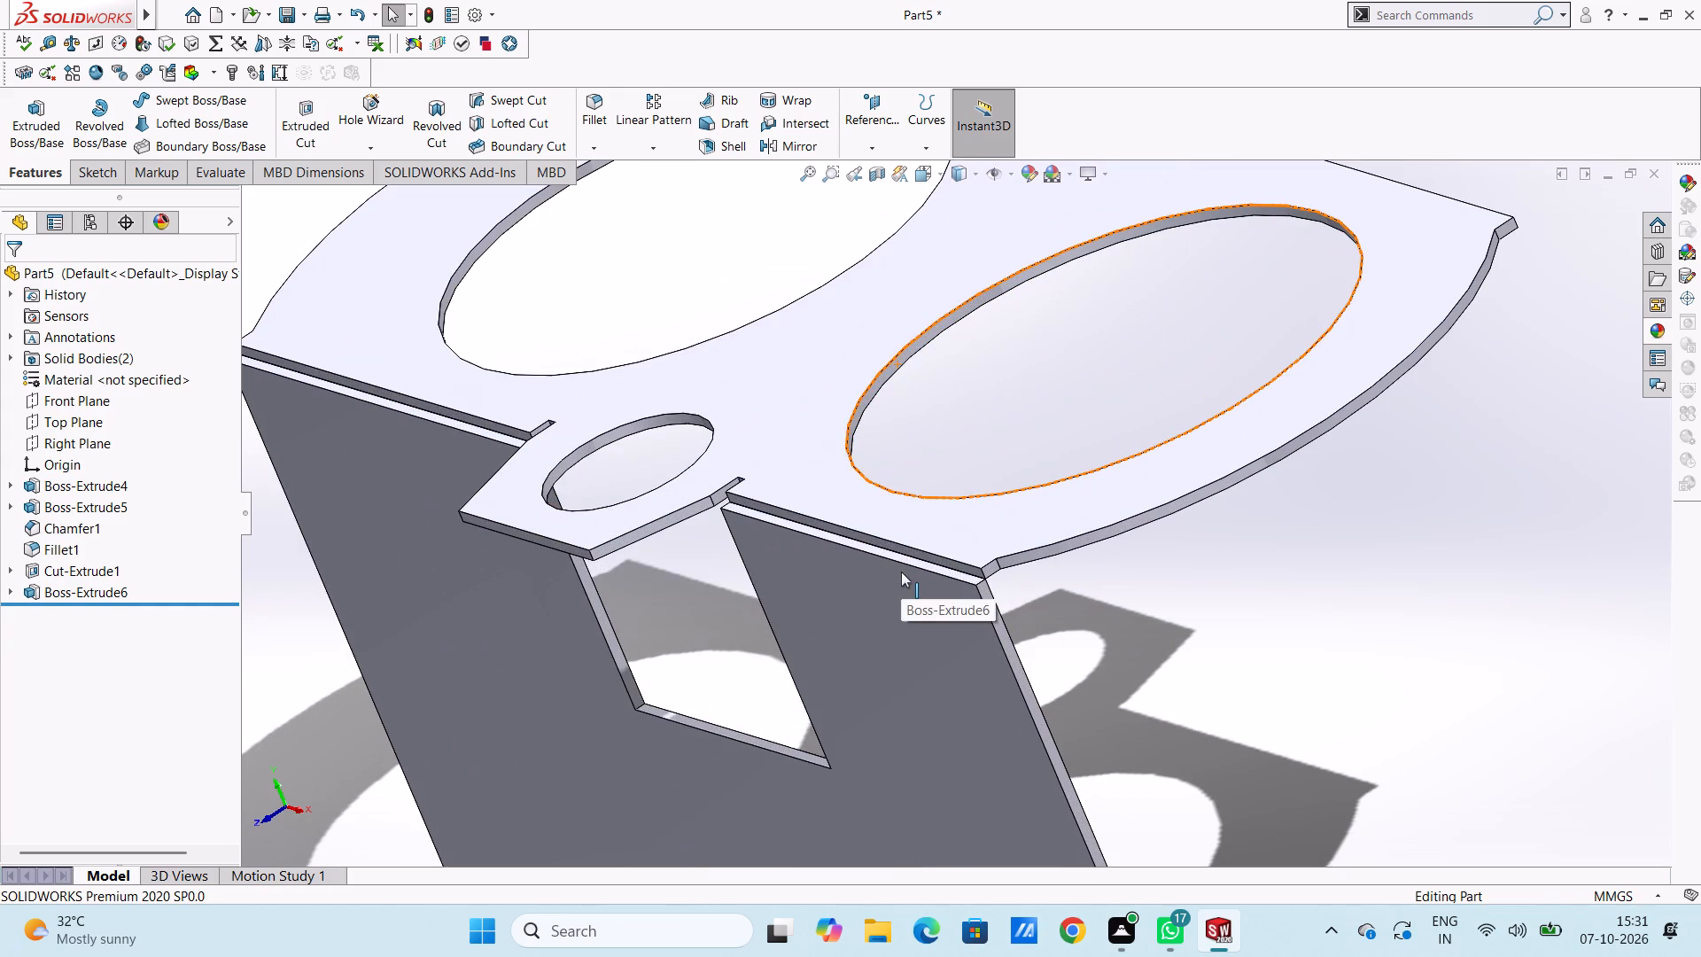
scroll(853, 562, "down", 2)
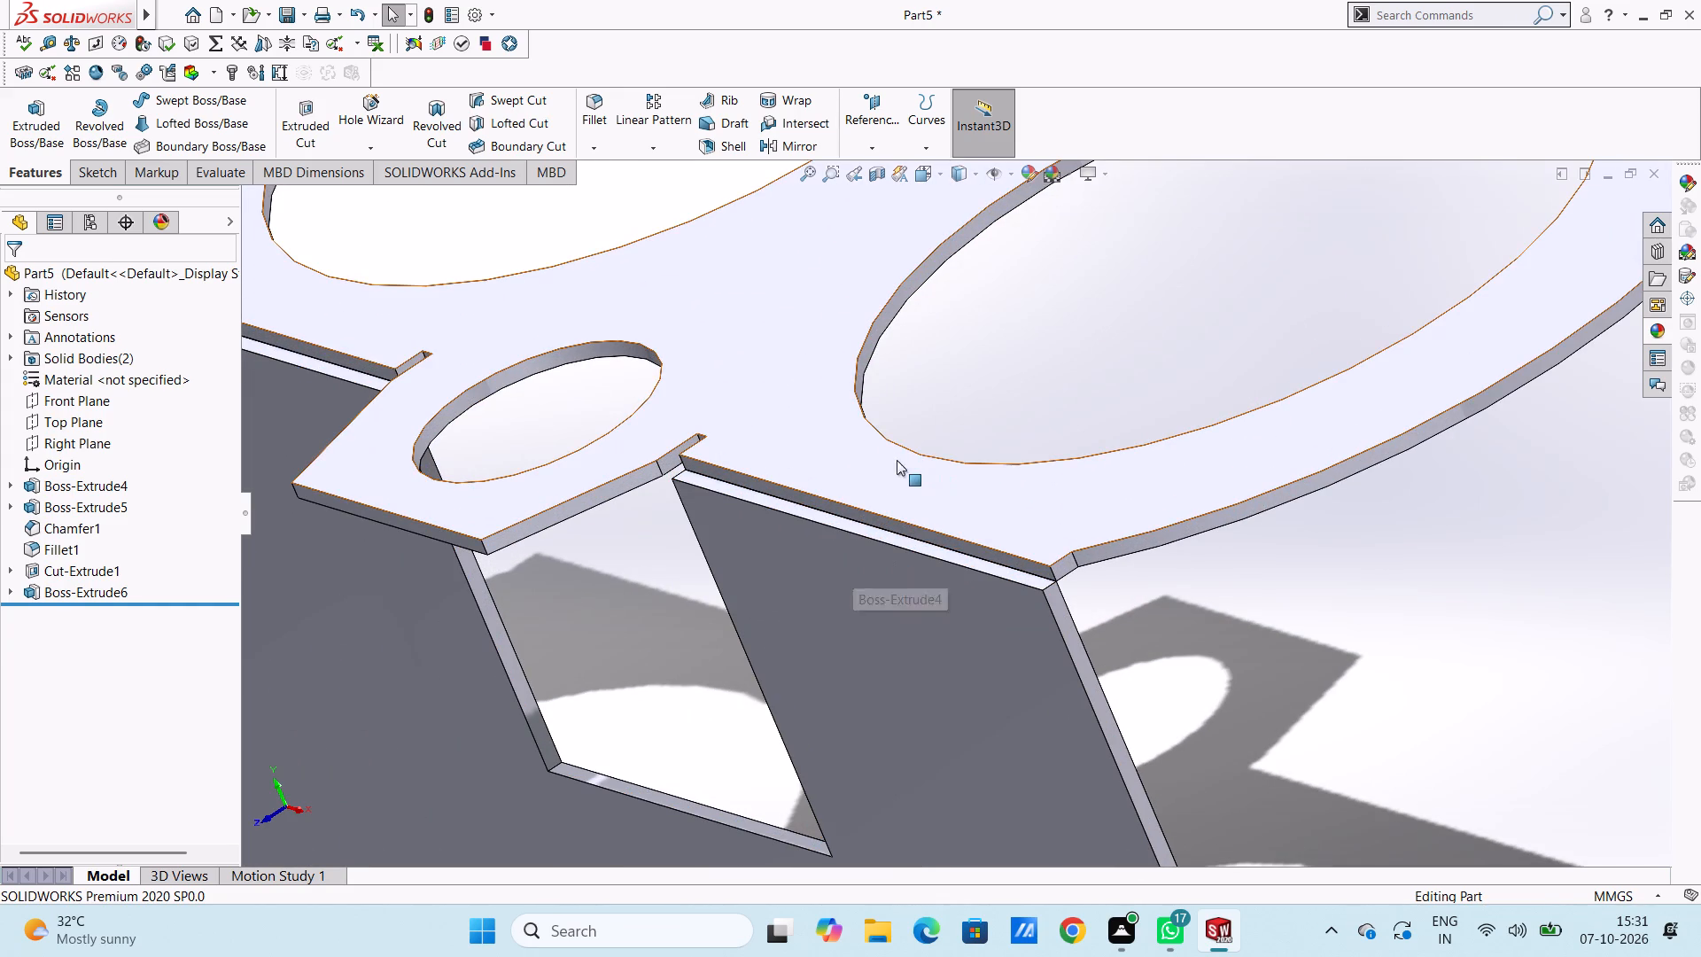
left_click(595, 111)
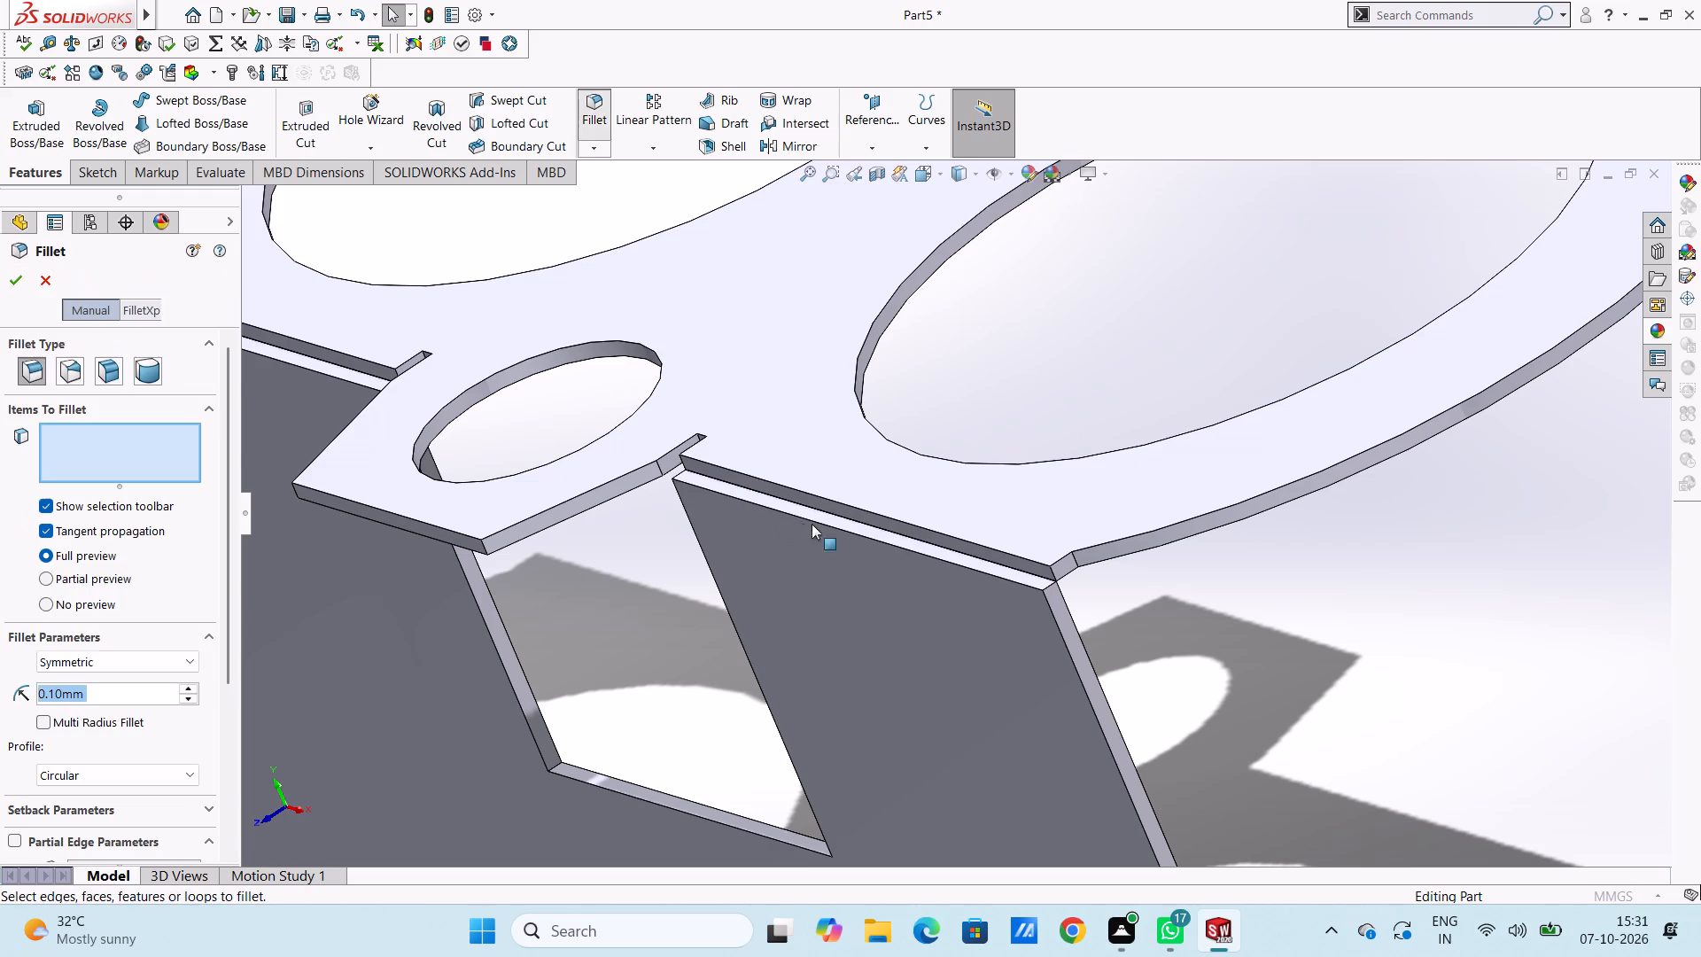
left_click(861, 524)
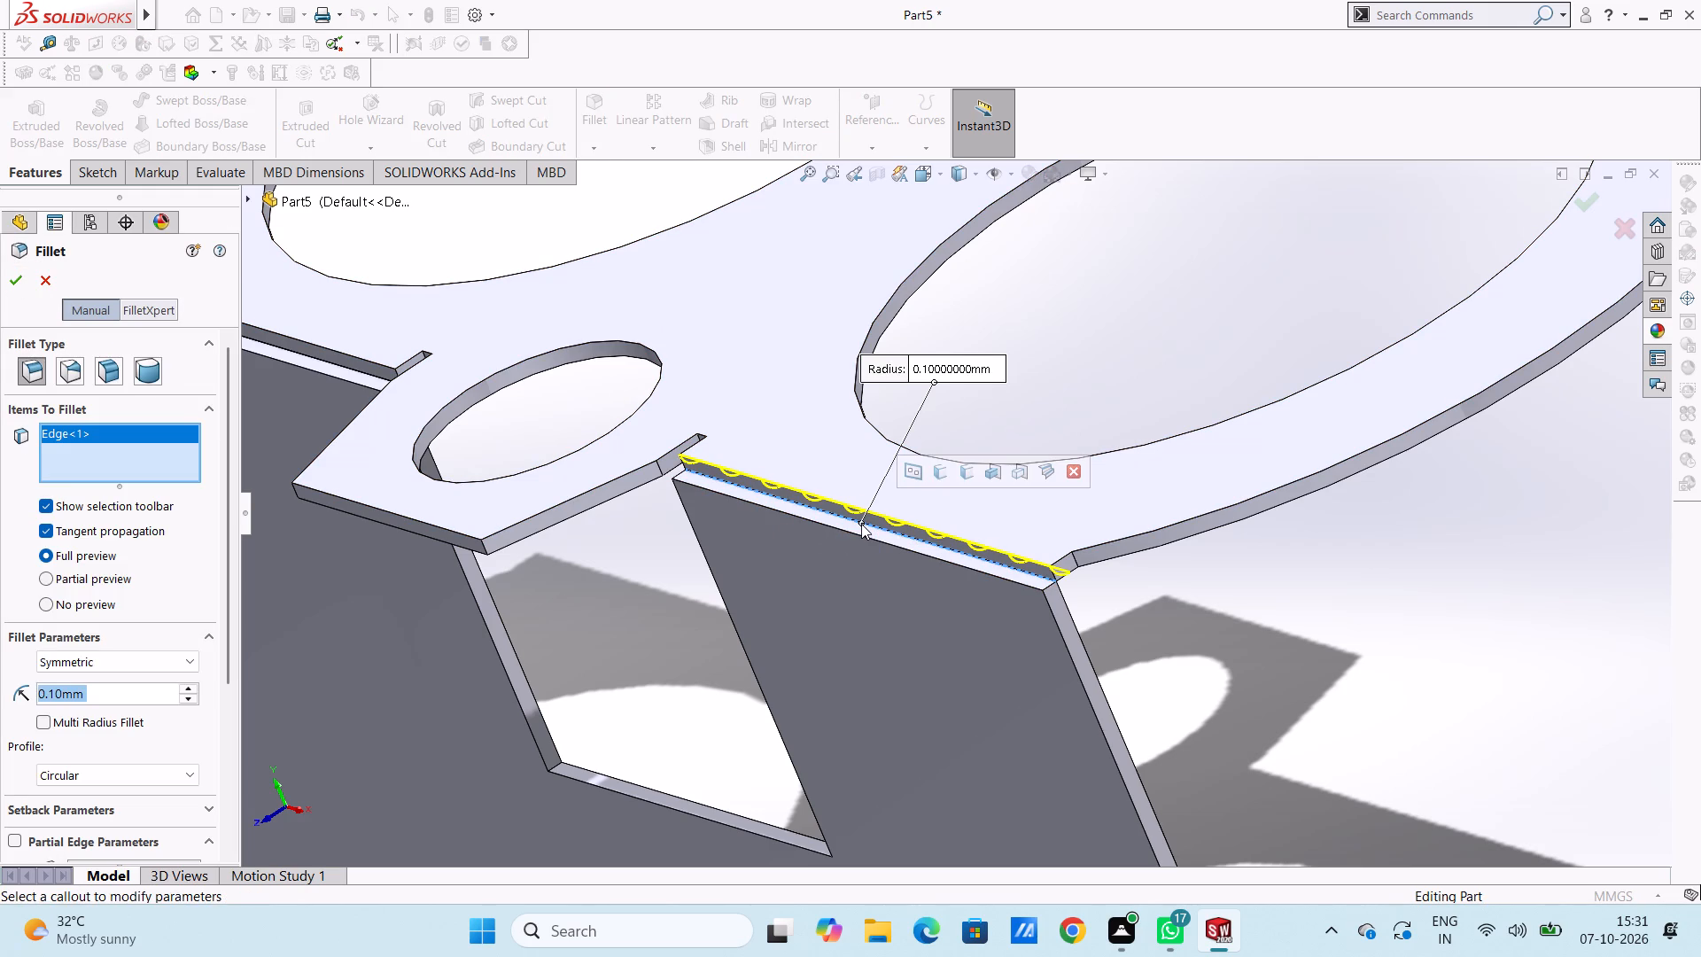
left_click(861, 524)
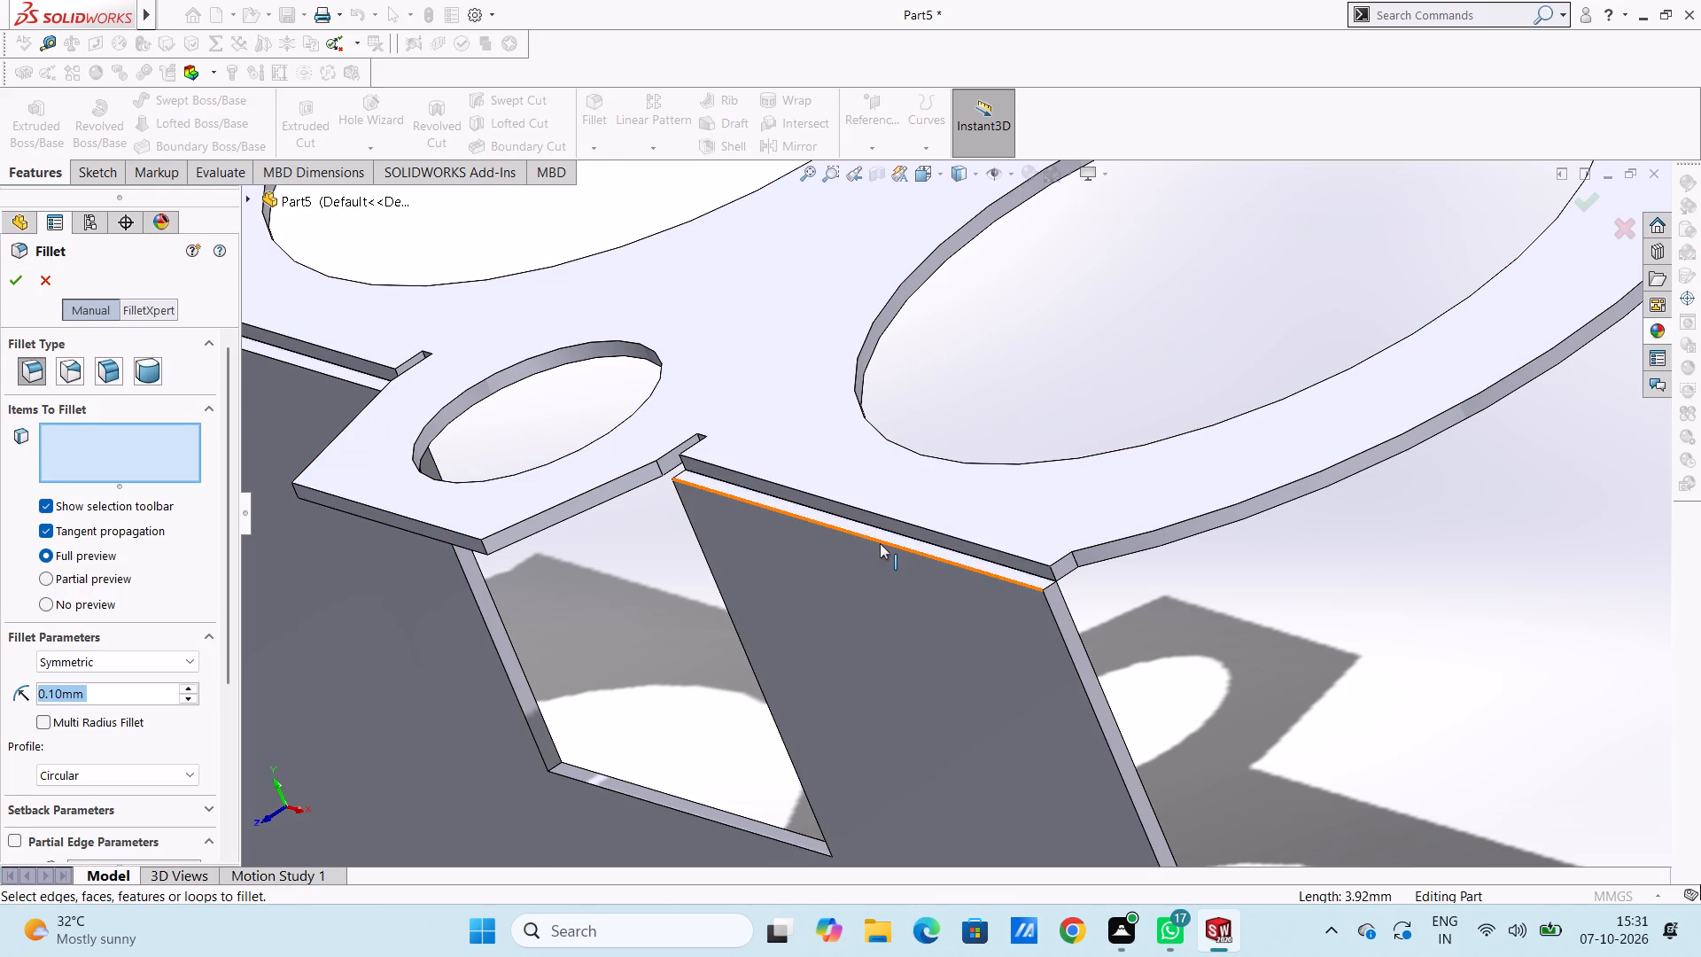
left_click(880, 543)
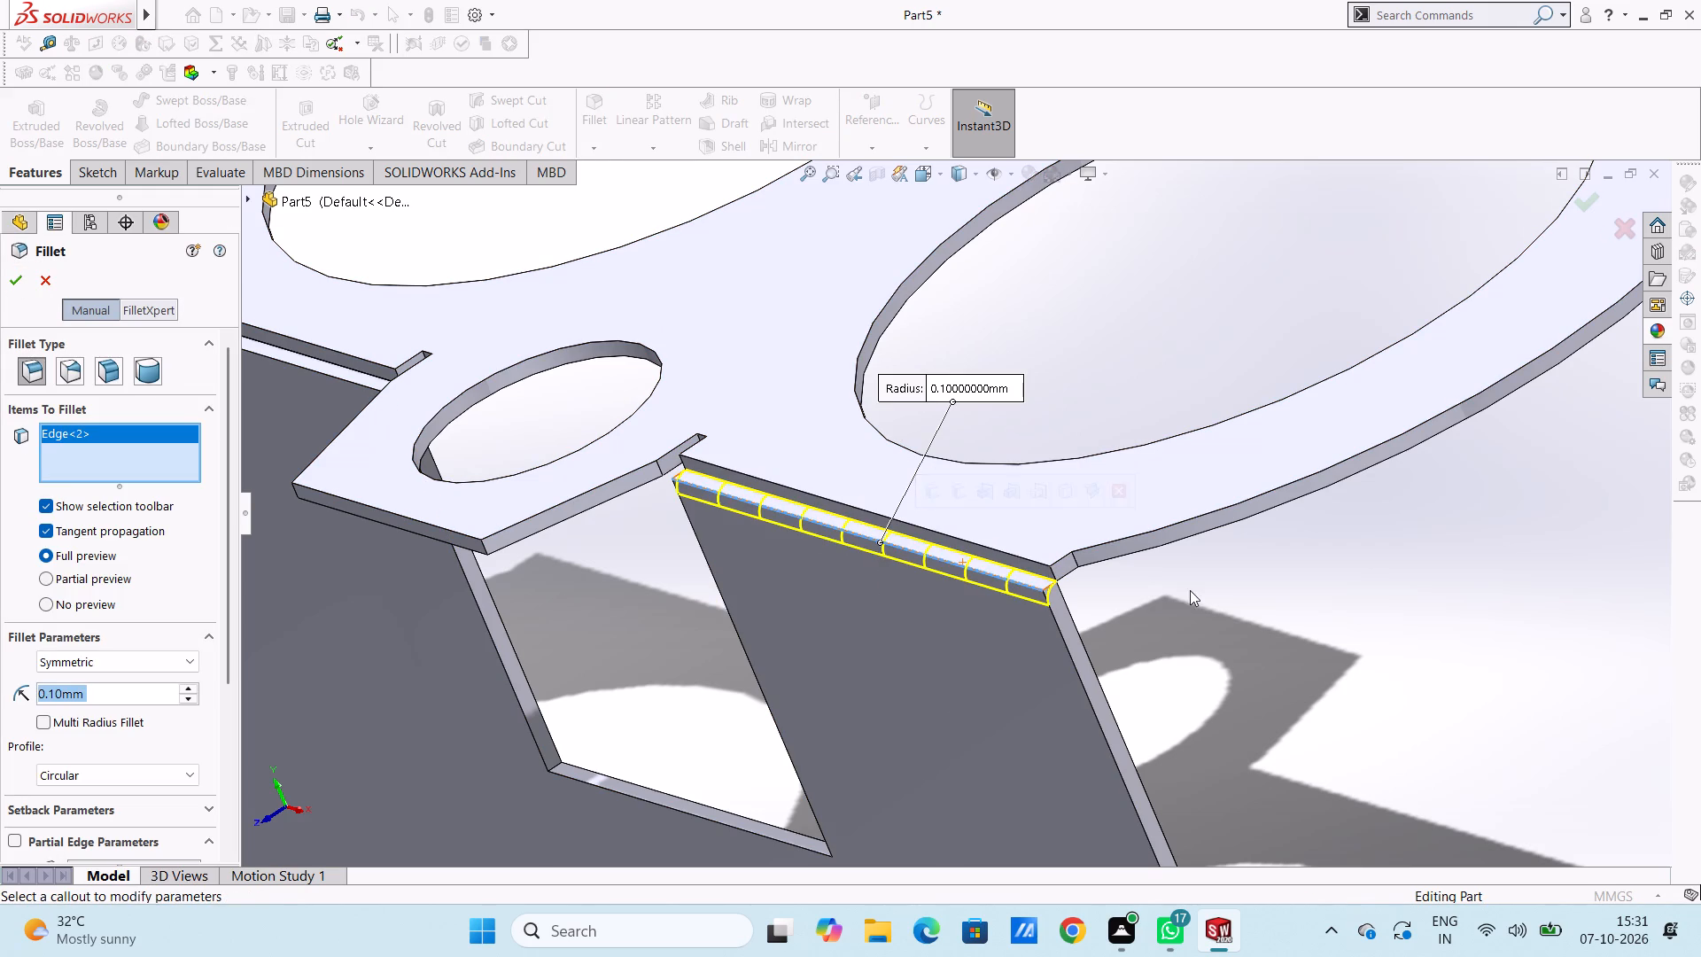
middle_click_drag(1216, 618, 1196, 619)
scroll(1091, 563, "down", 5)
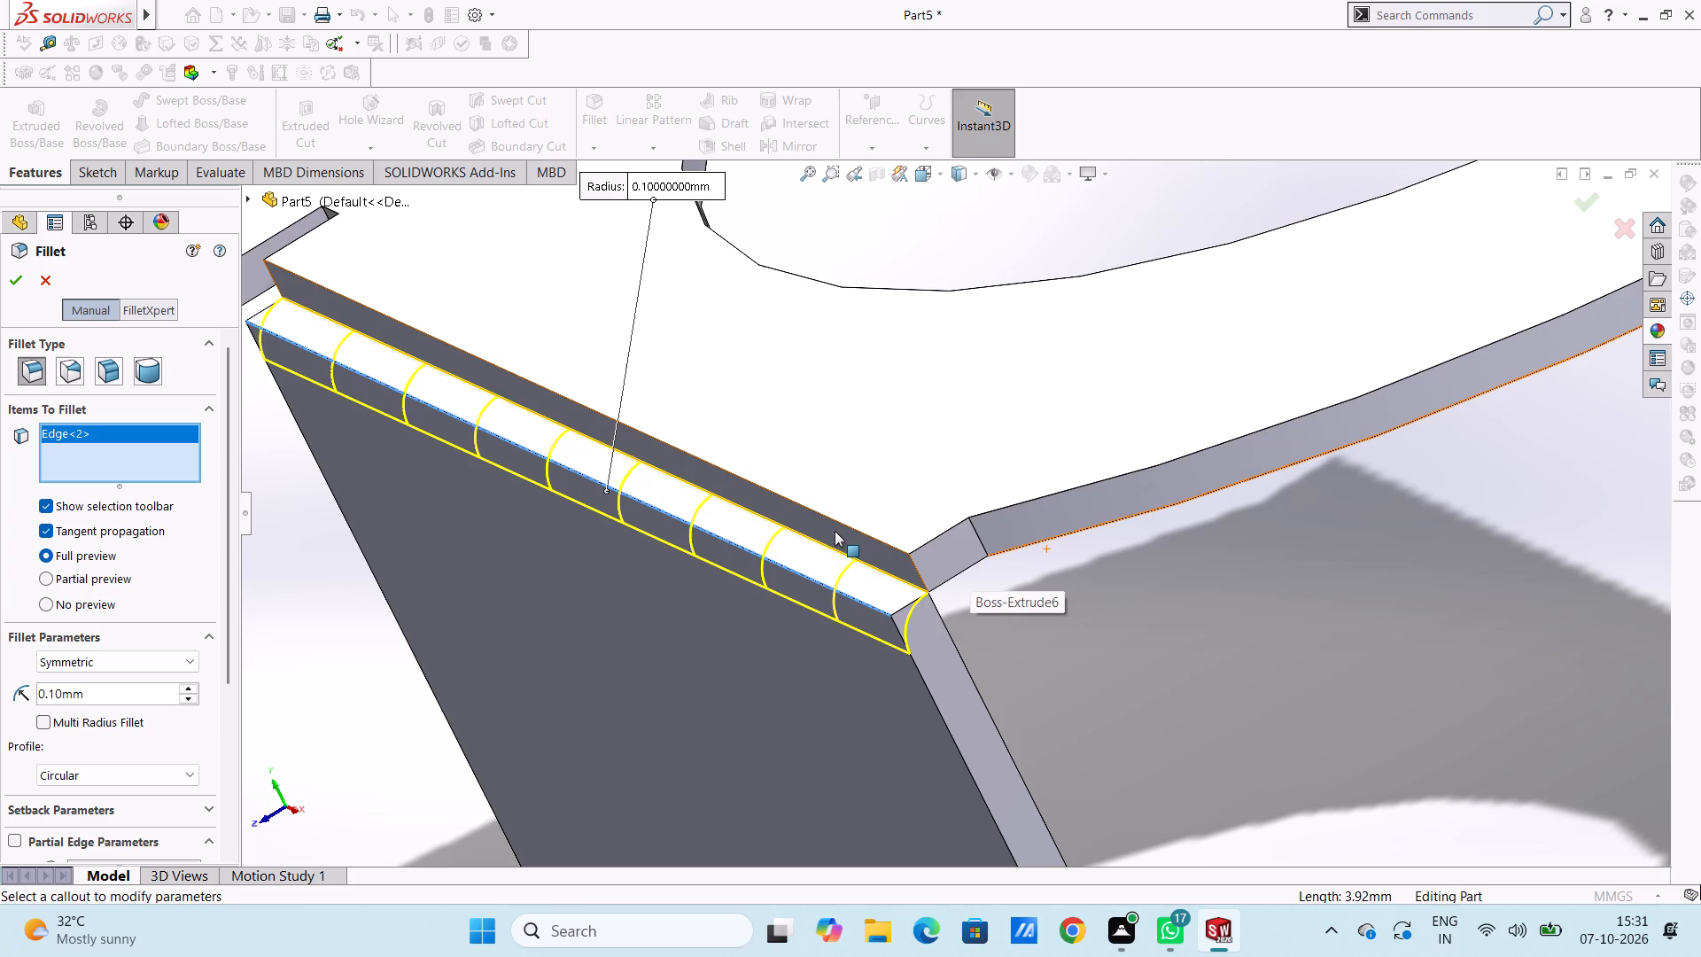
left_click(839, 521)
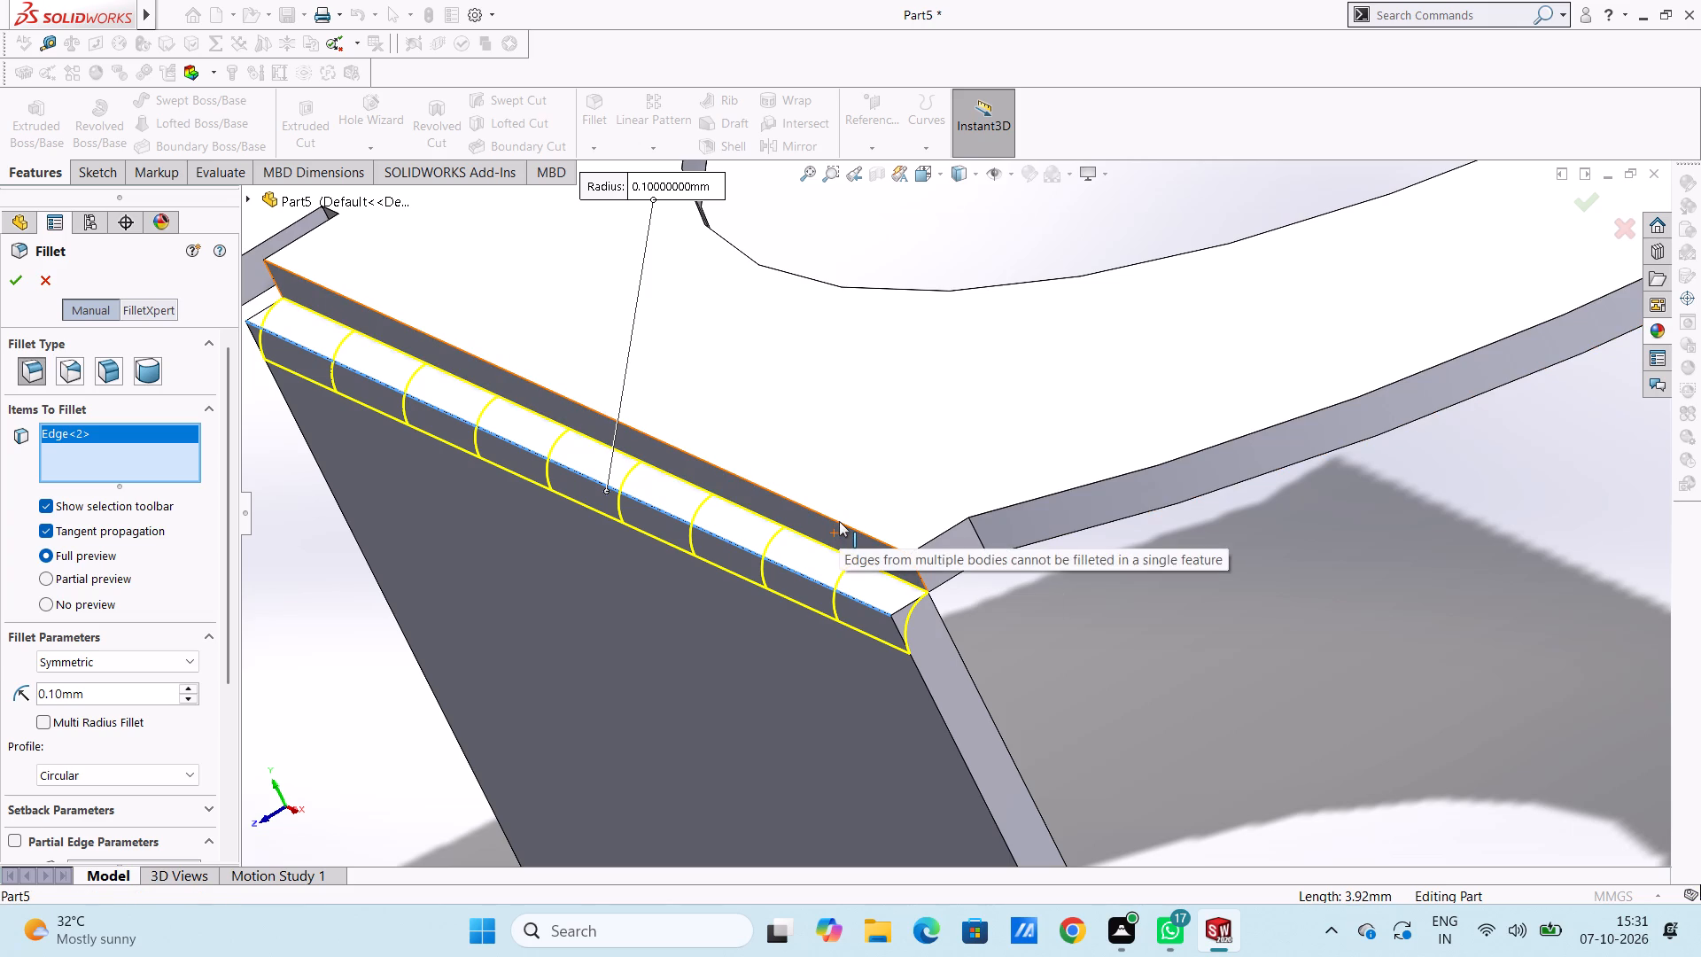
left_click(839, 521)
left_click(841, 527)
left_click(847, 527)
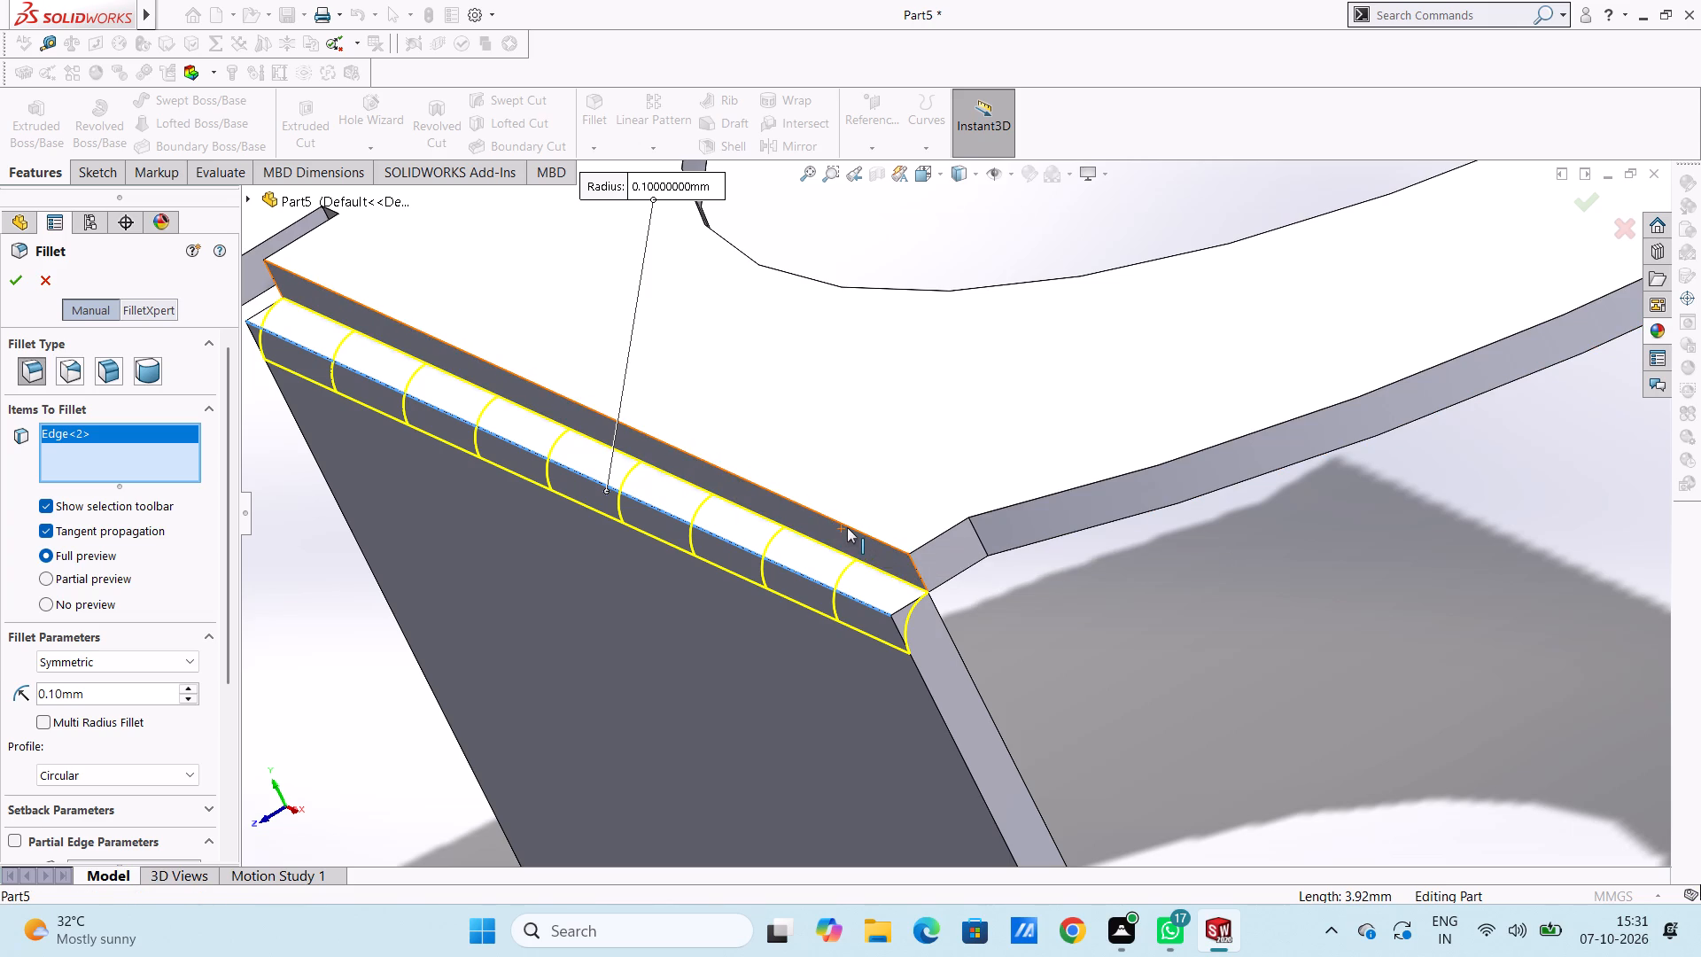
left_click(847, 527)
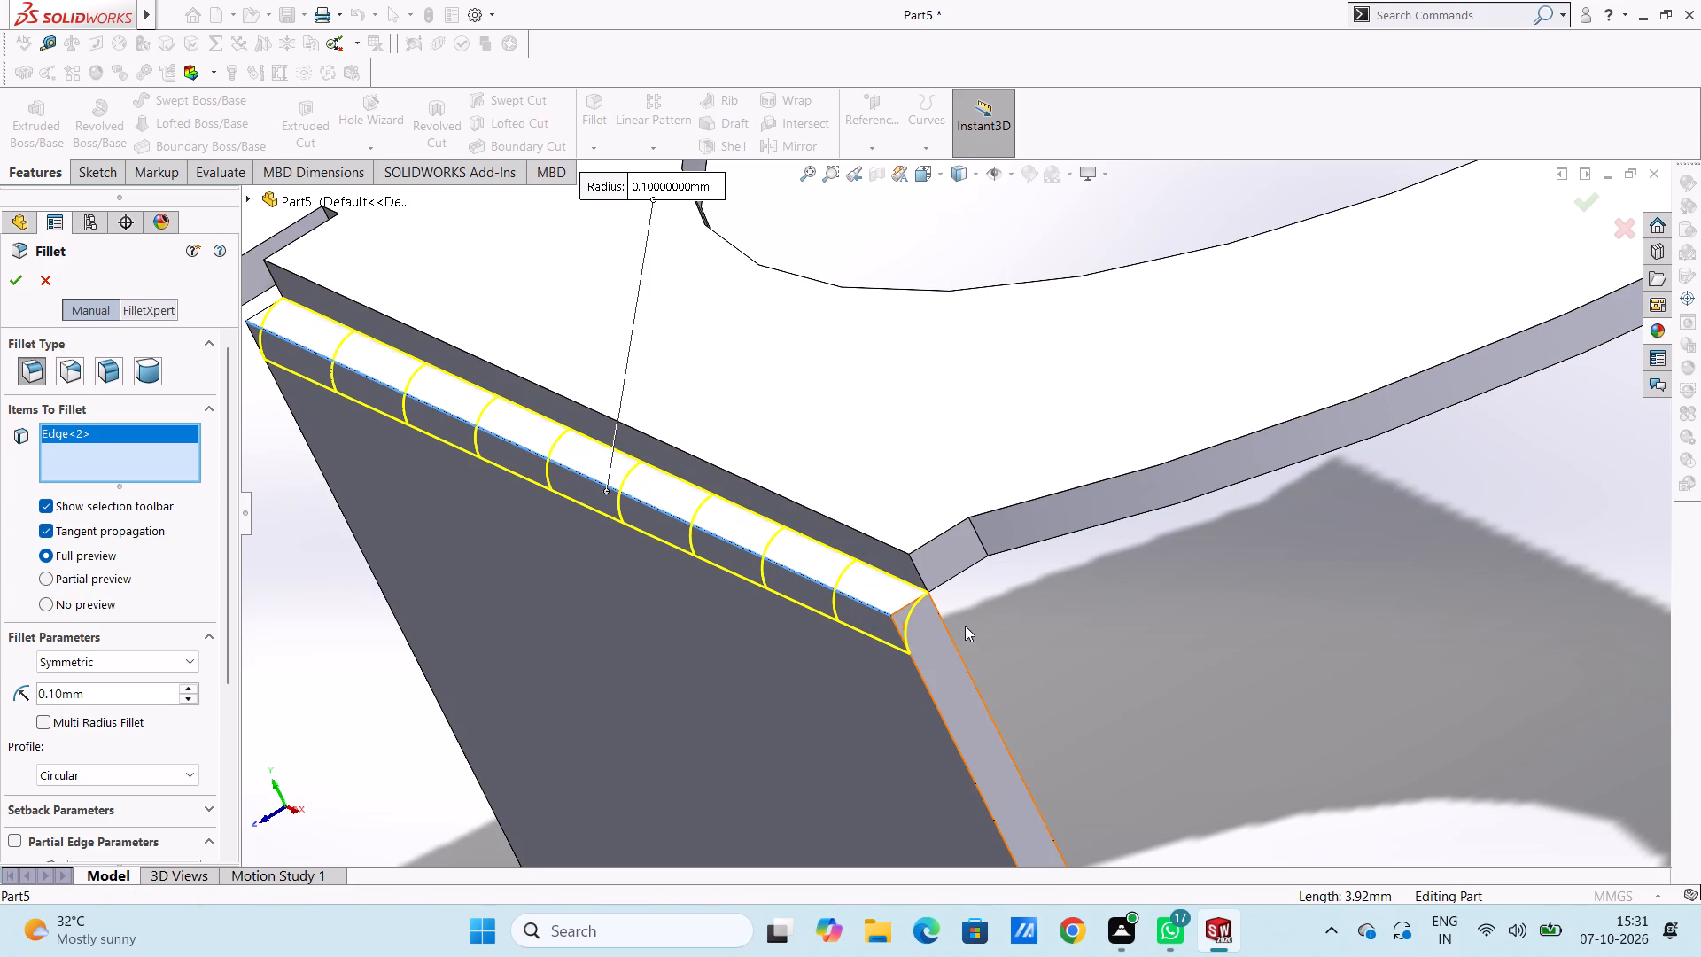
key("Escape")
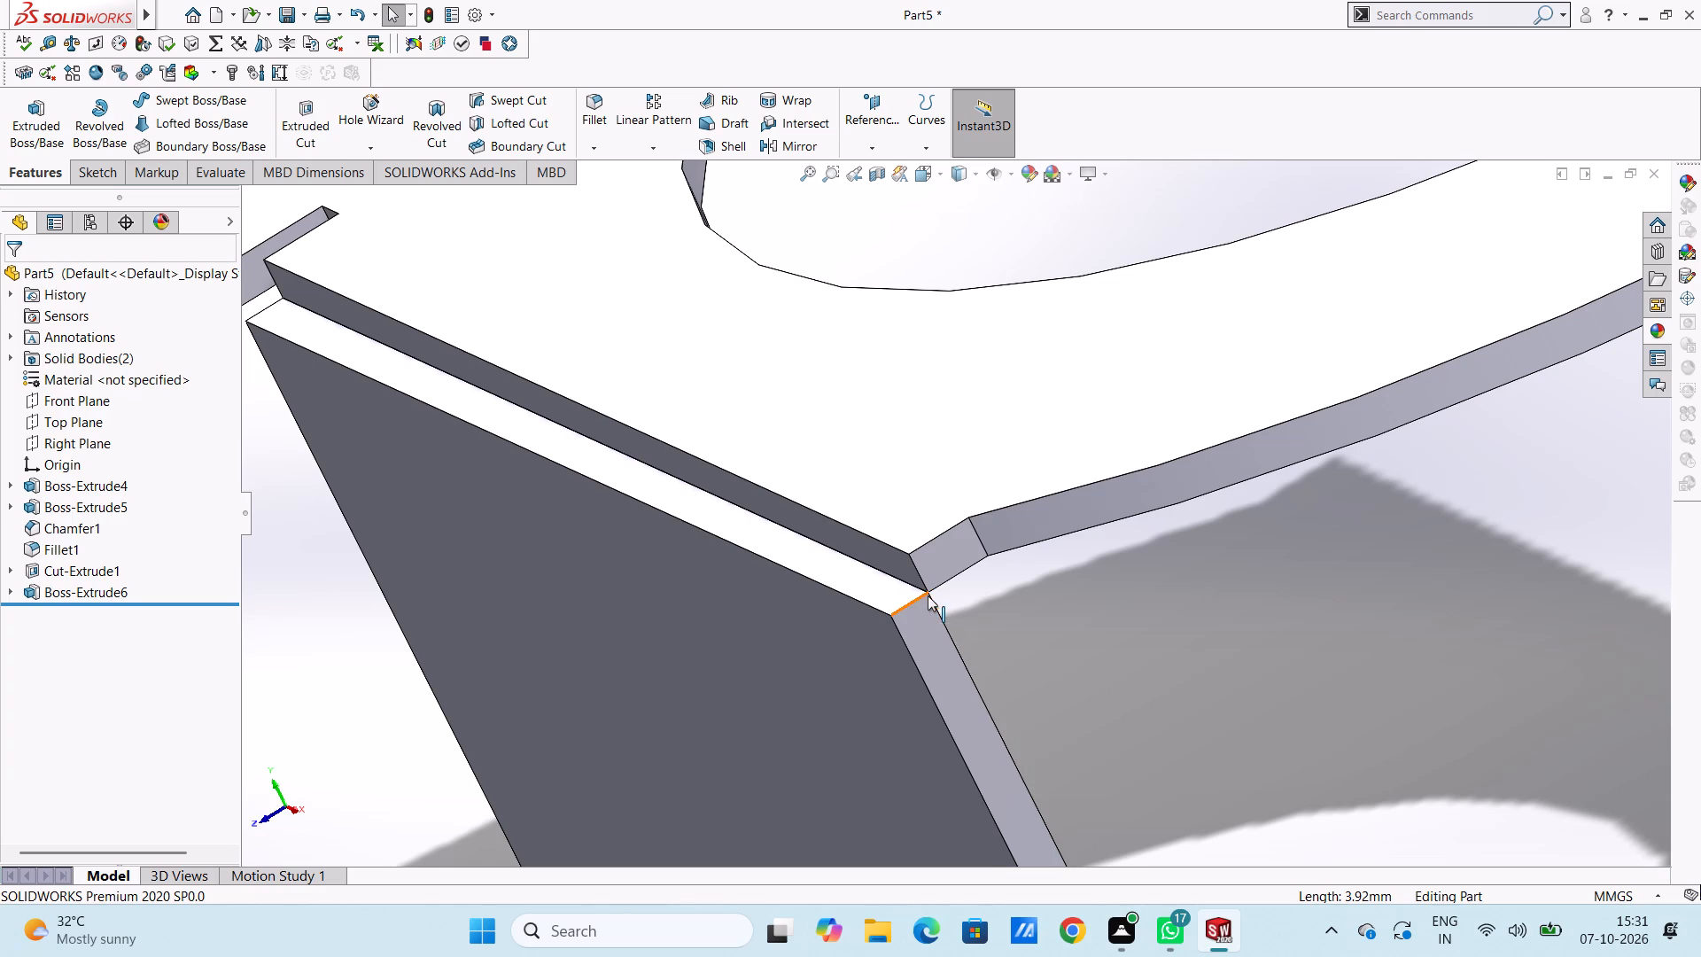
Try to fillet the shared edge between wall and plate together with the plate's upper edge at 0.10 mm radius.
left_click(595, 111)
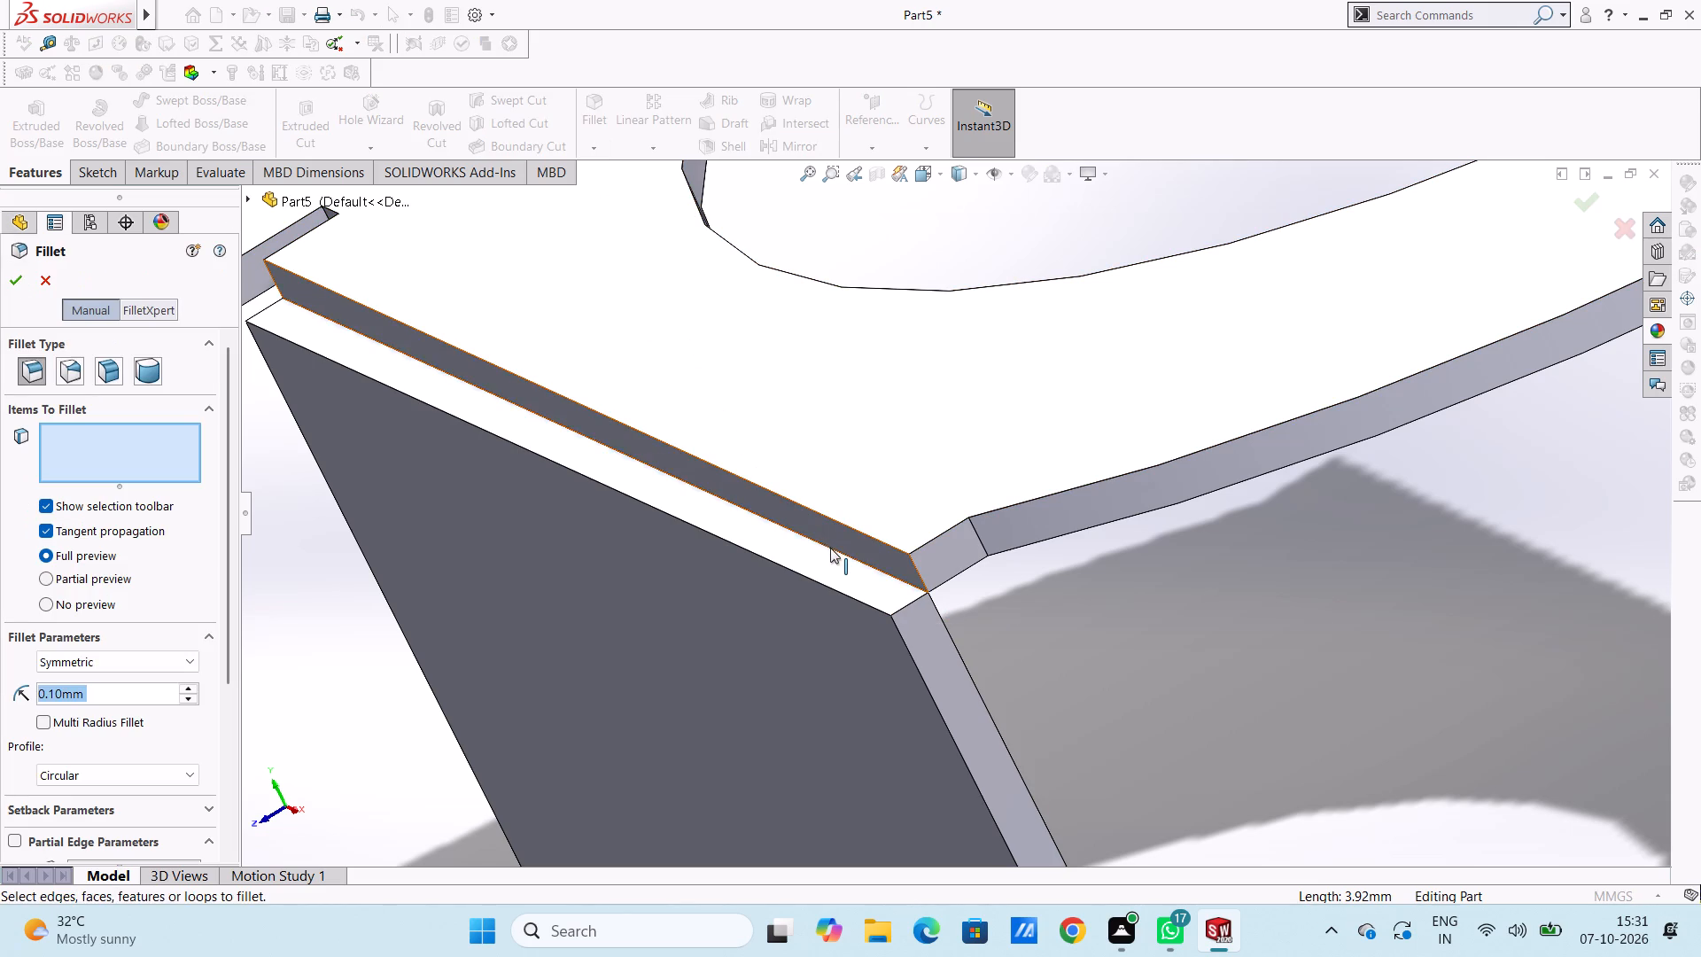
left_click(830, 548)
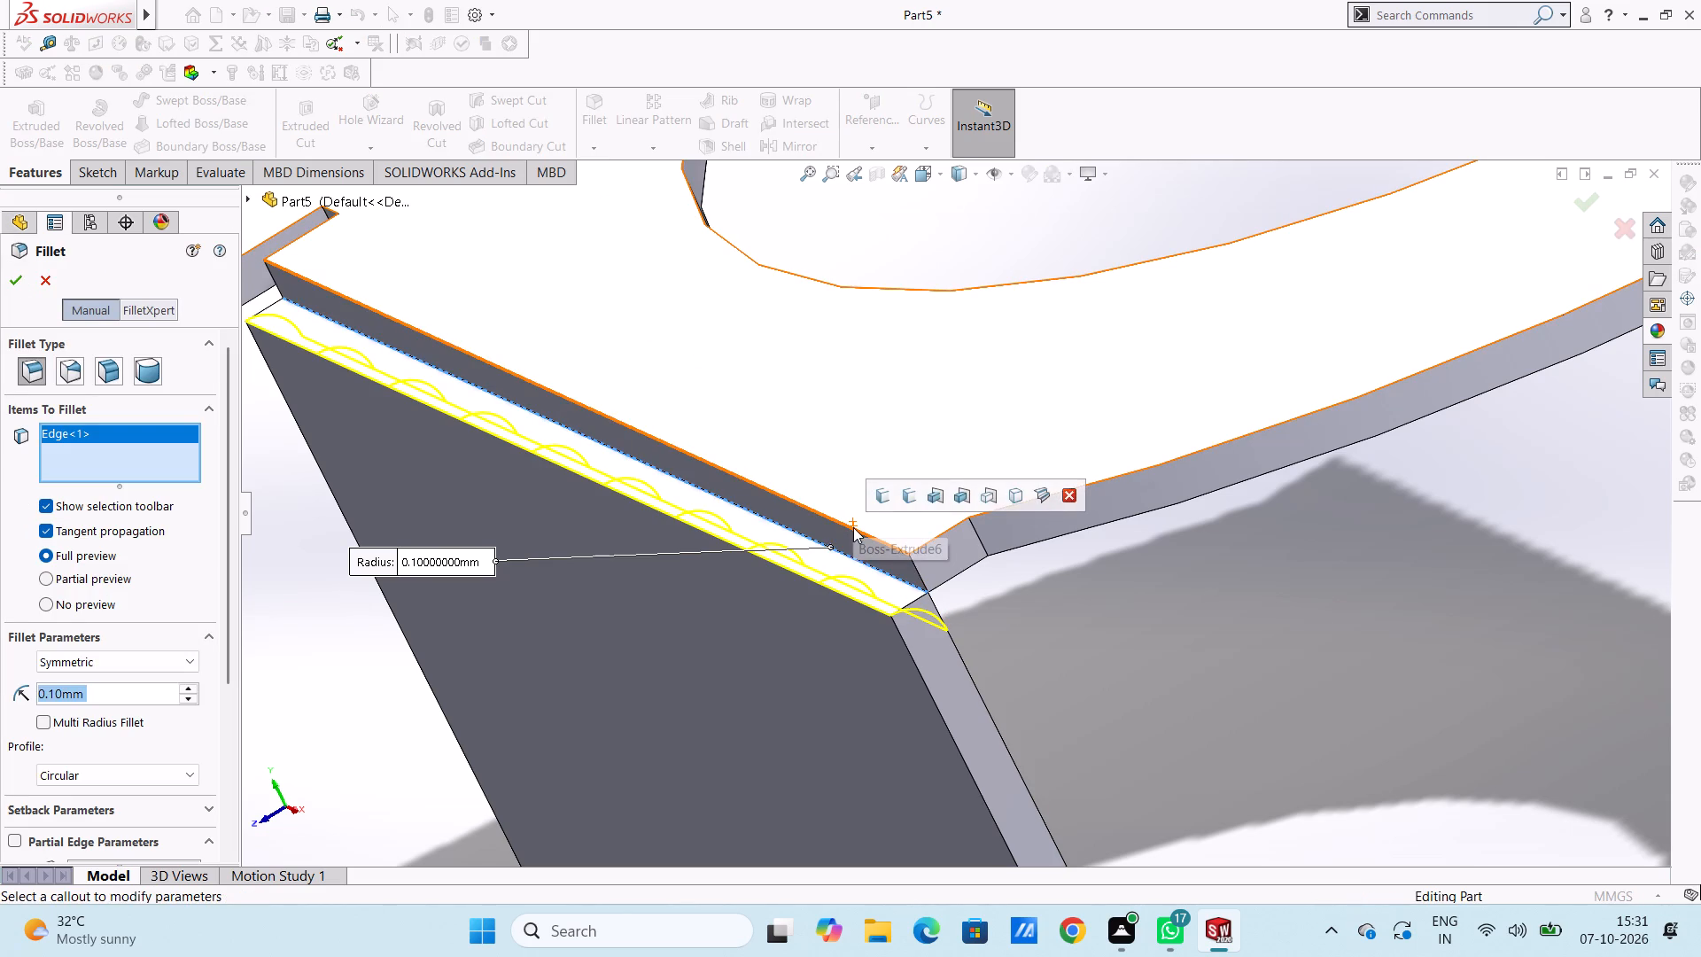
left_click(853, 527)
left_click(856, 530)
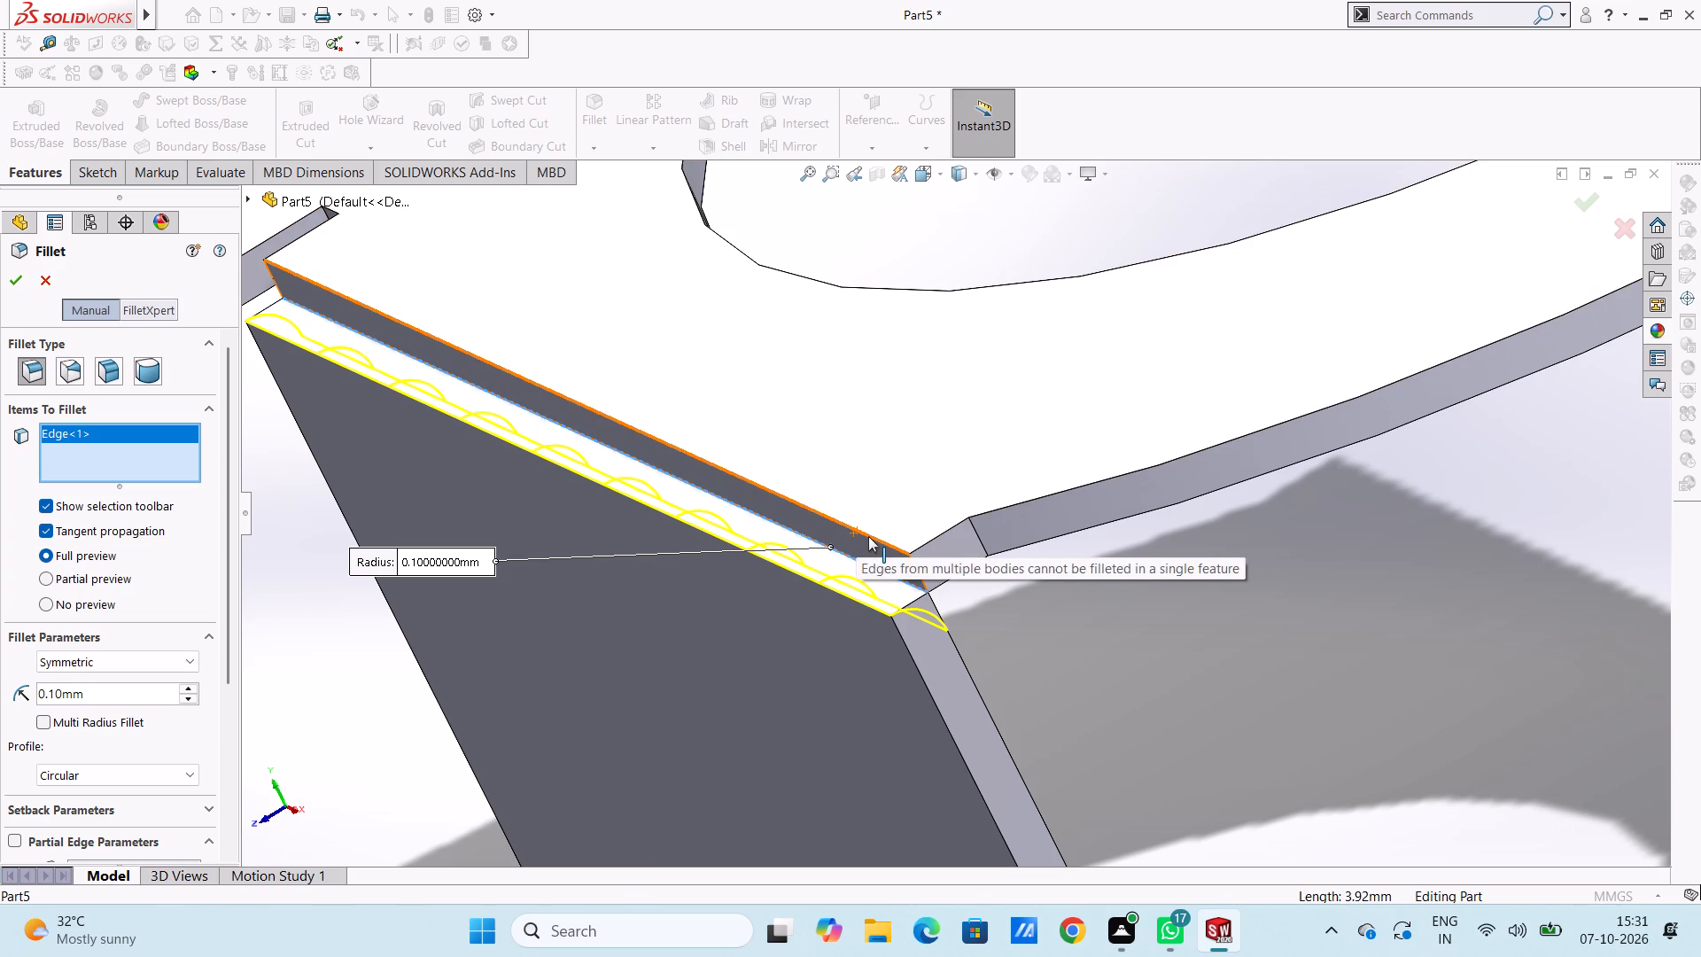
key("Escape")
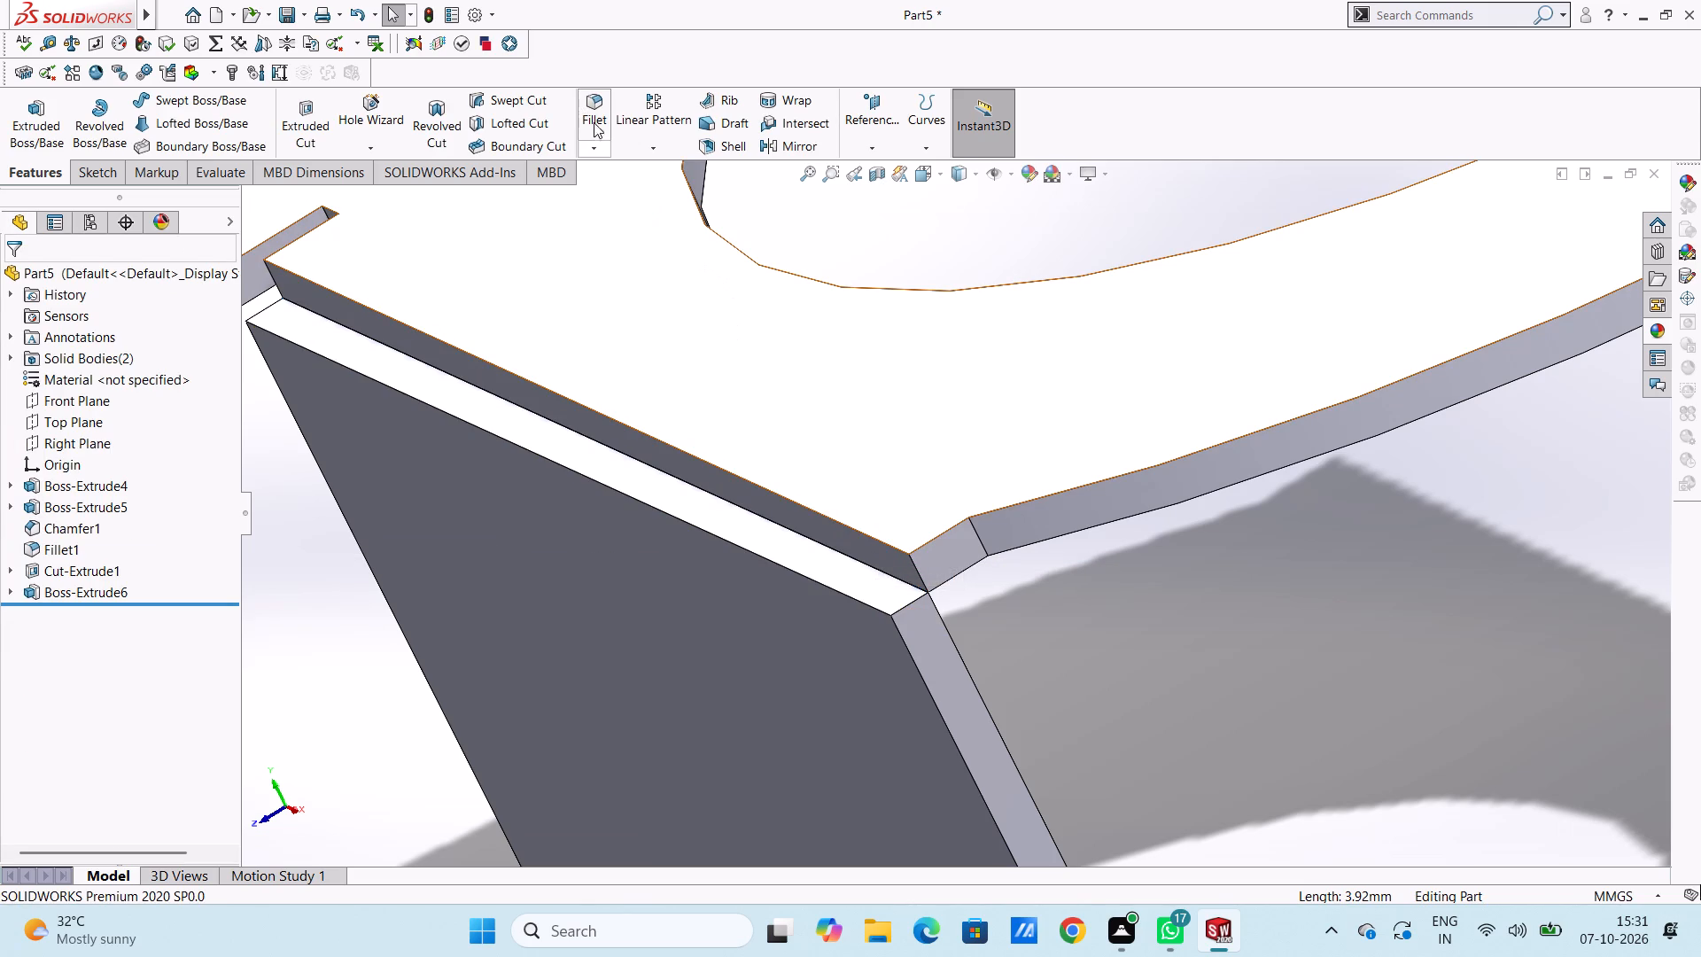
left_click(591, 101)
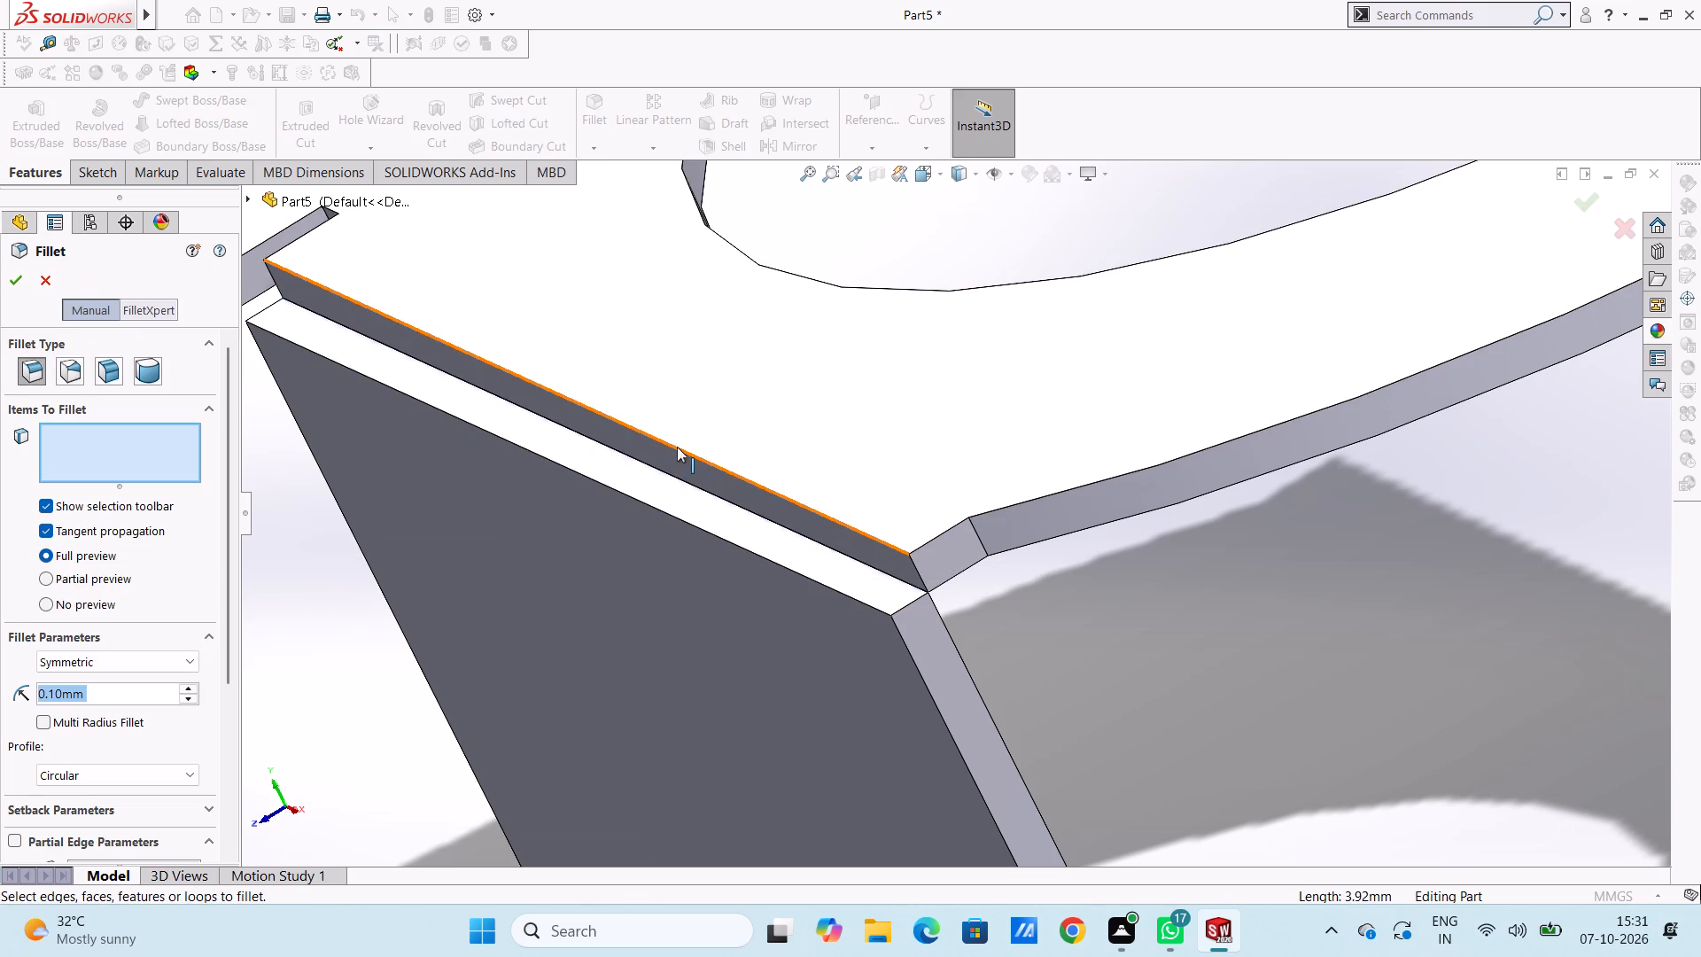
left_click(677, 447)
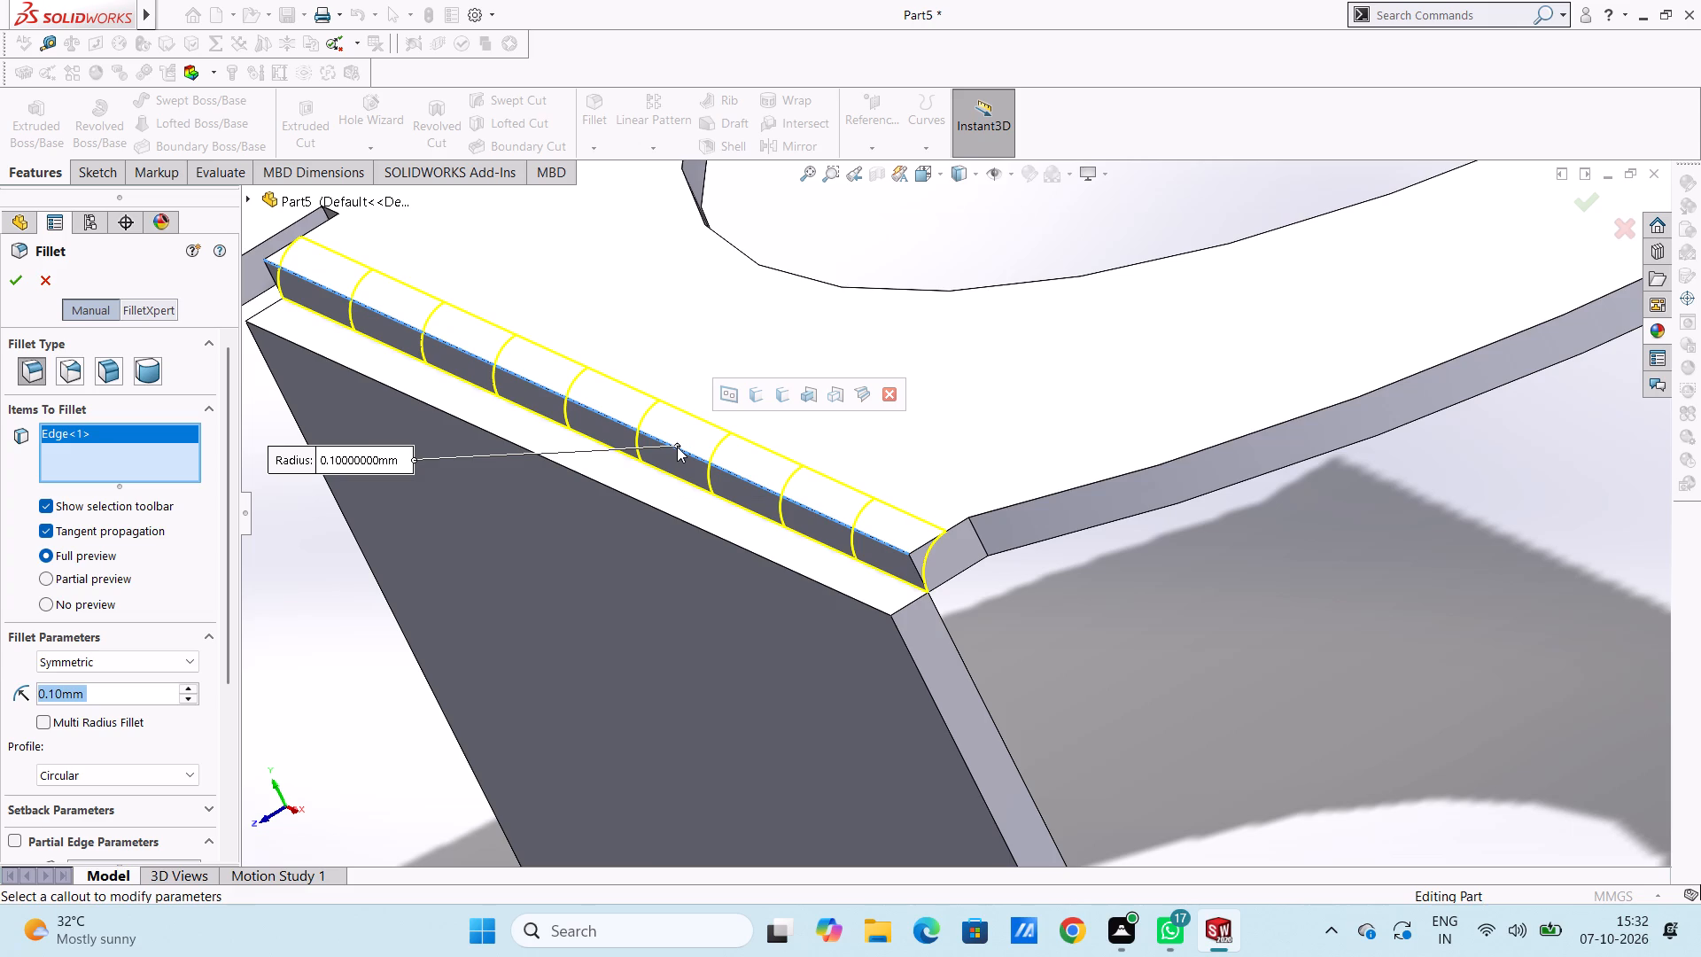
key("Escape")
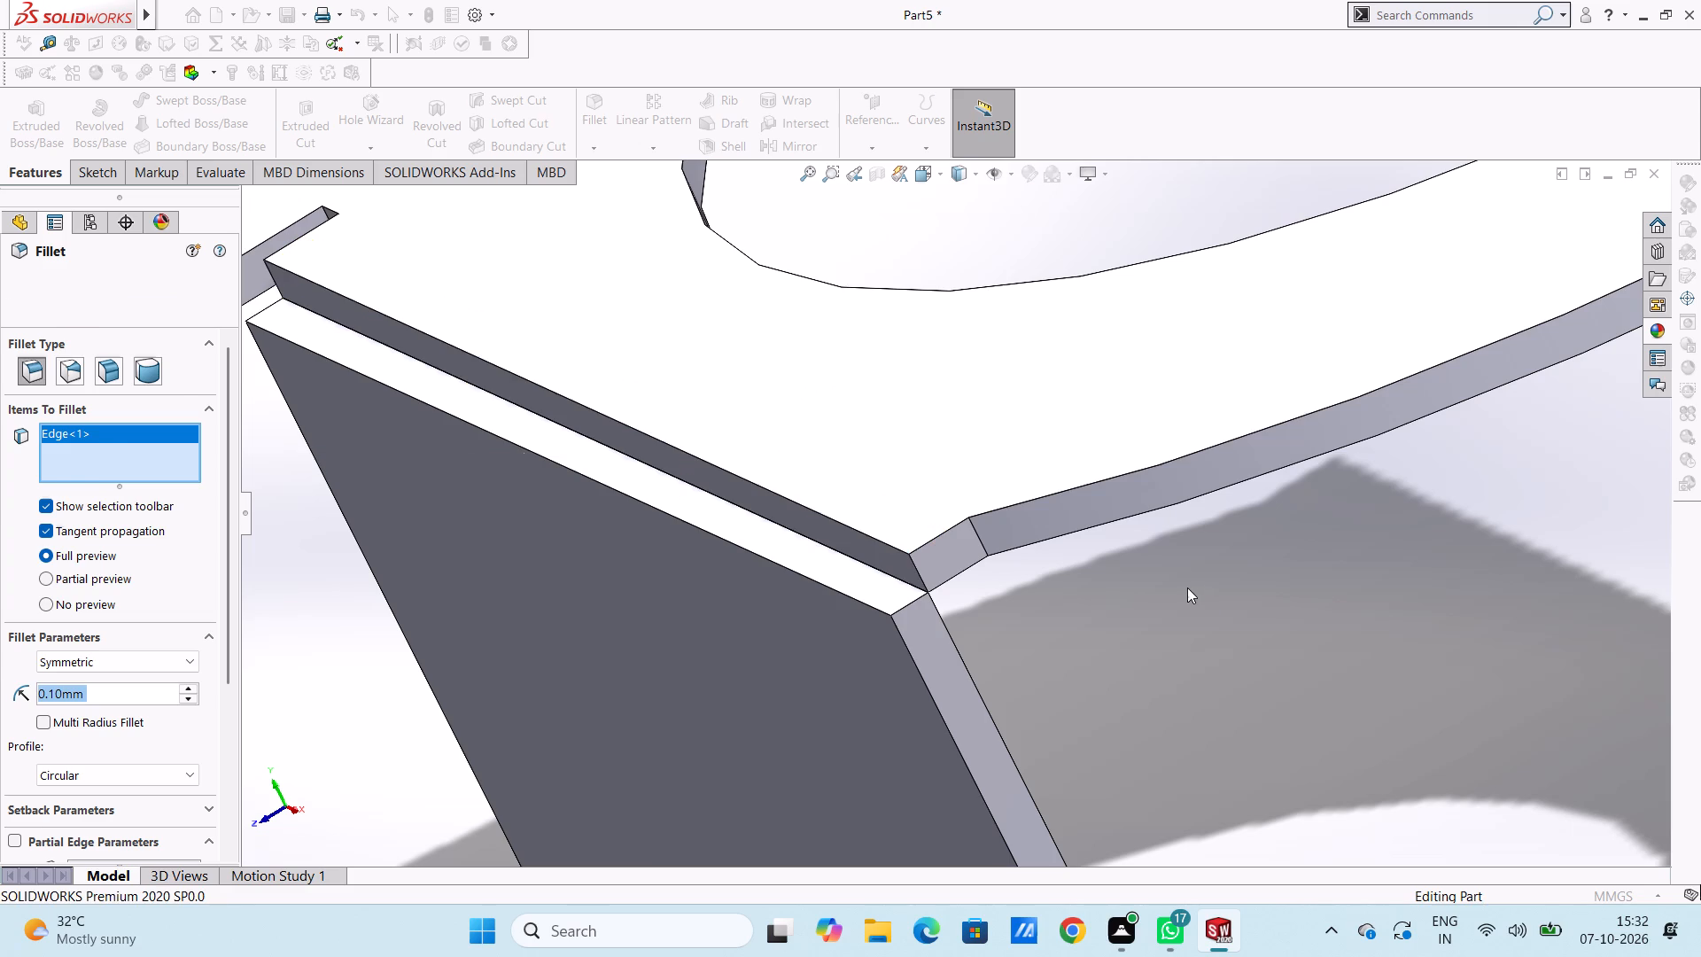
Open a new sketch on the top face of the plate with the two large holes.
scroll(1188, 587, "up", 7)
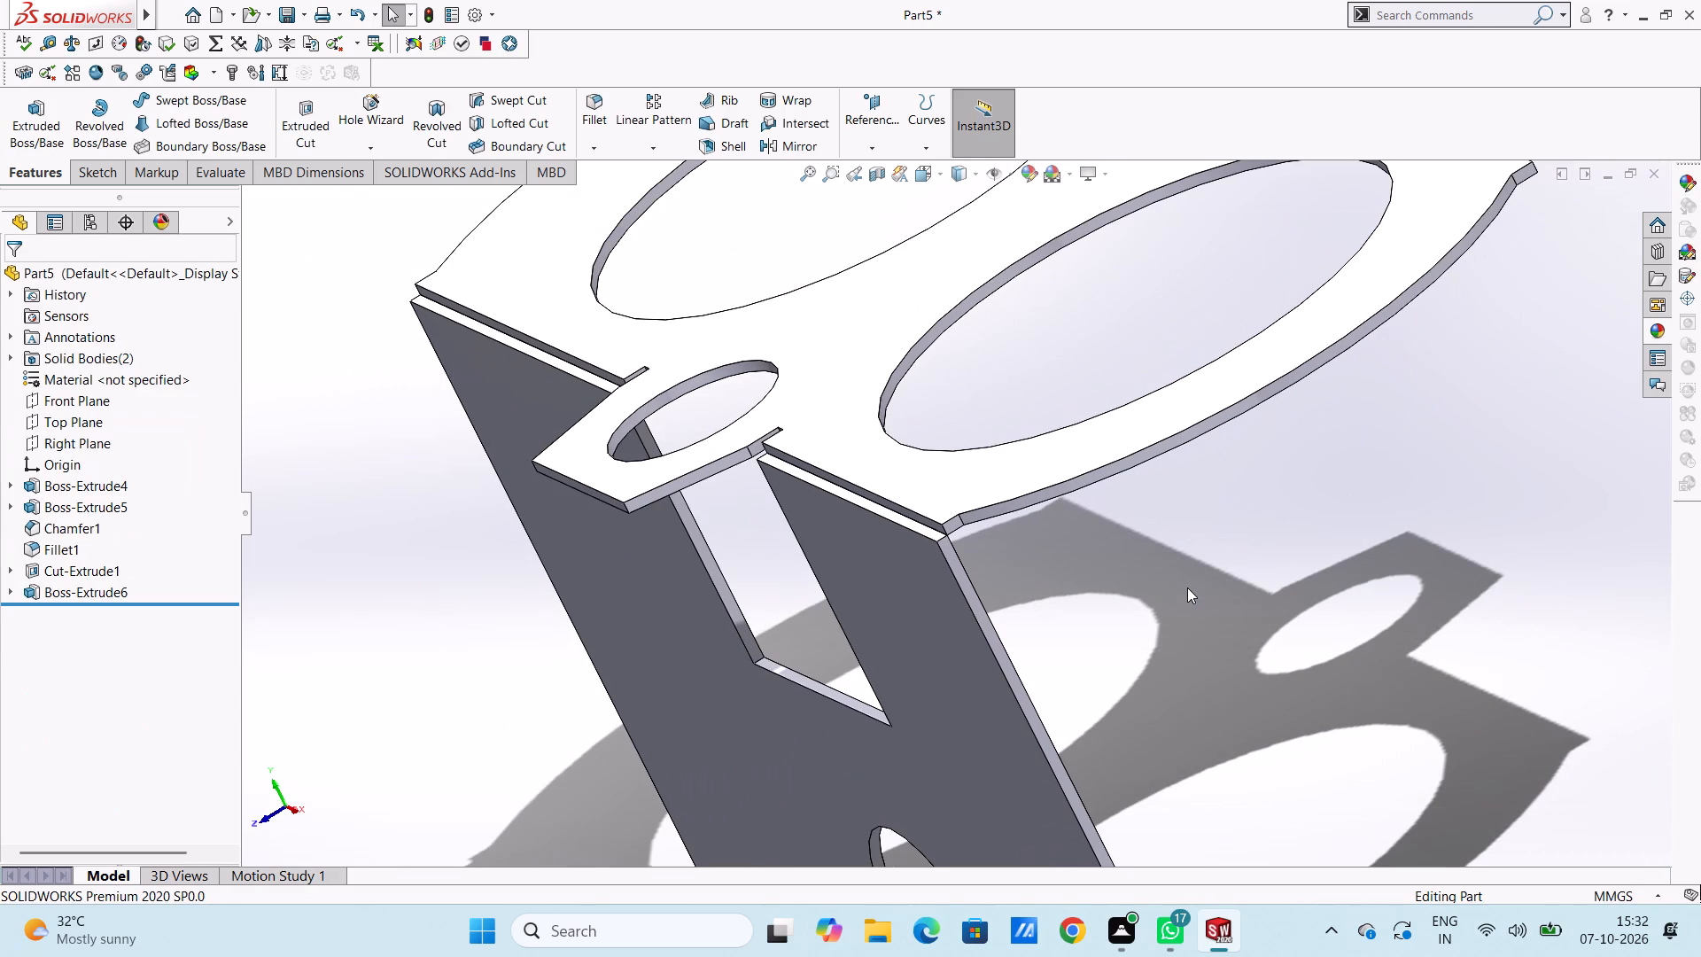
scroll(1187, 587, "up", 4)
middle_click_drag(1216, 550, 1326, 590)
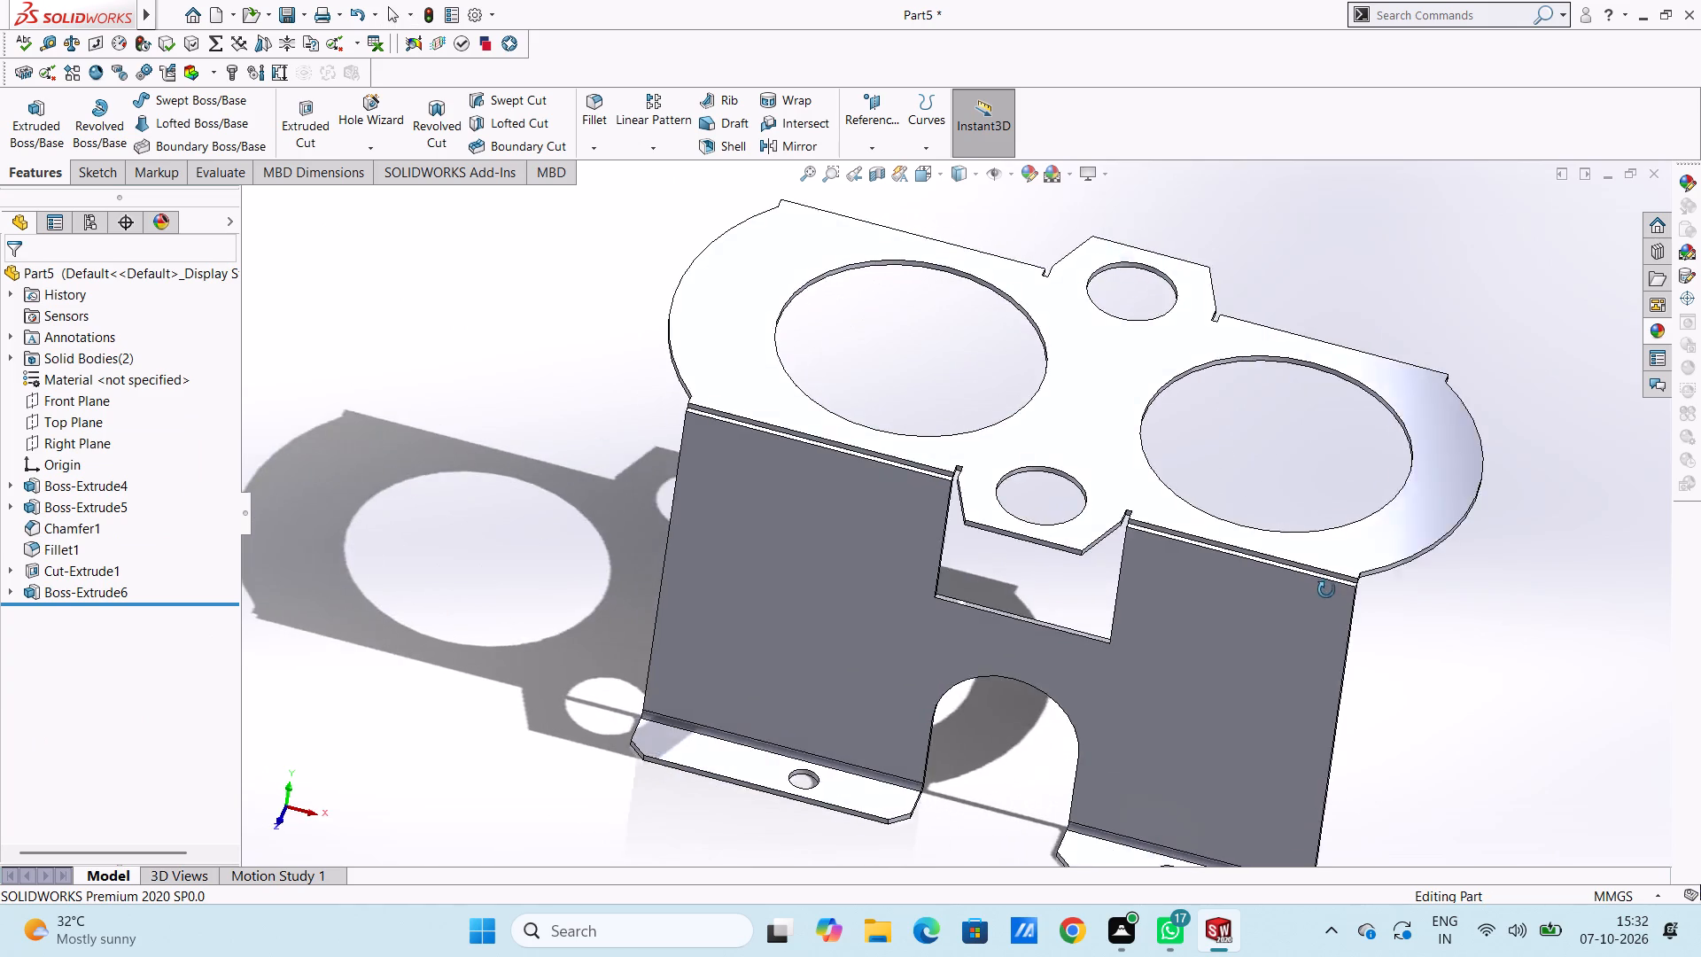
middle_click_drag(1326, 590, 1316, 629)
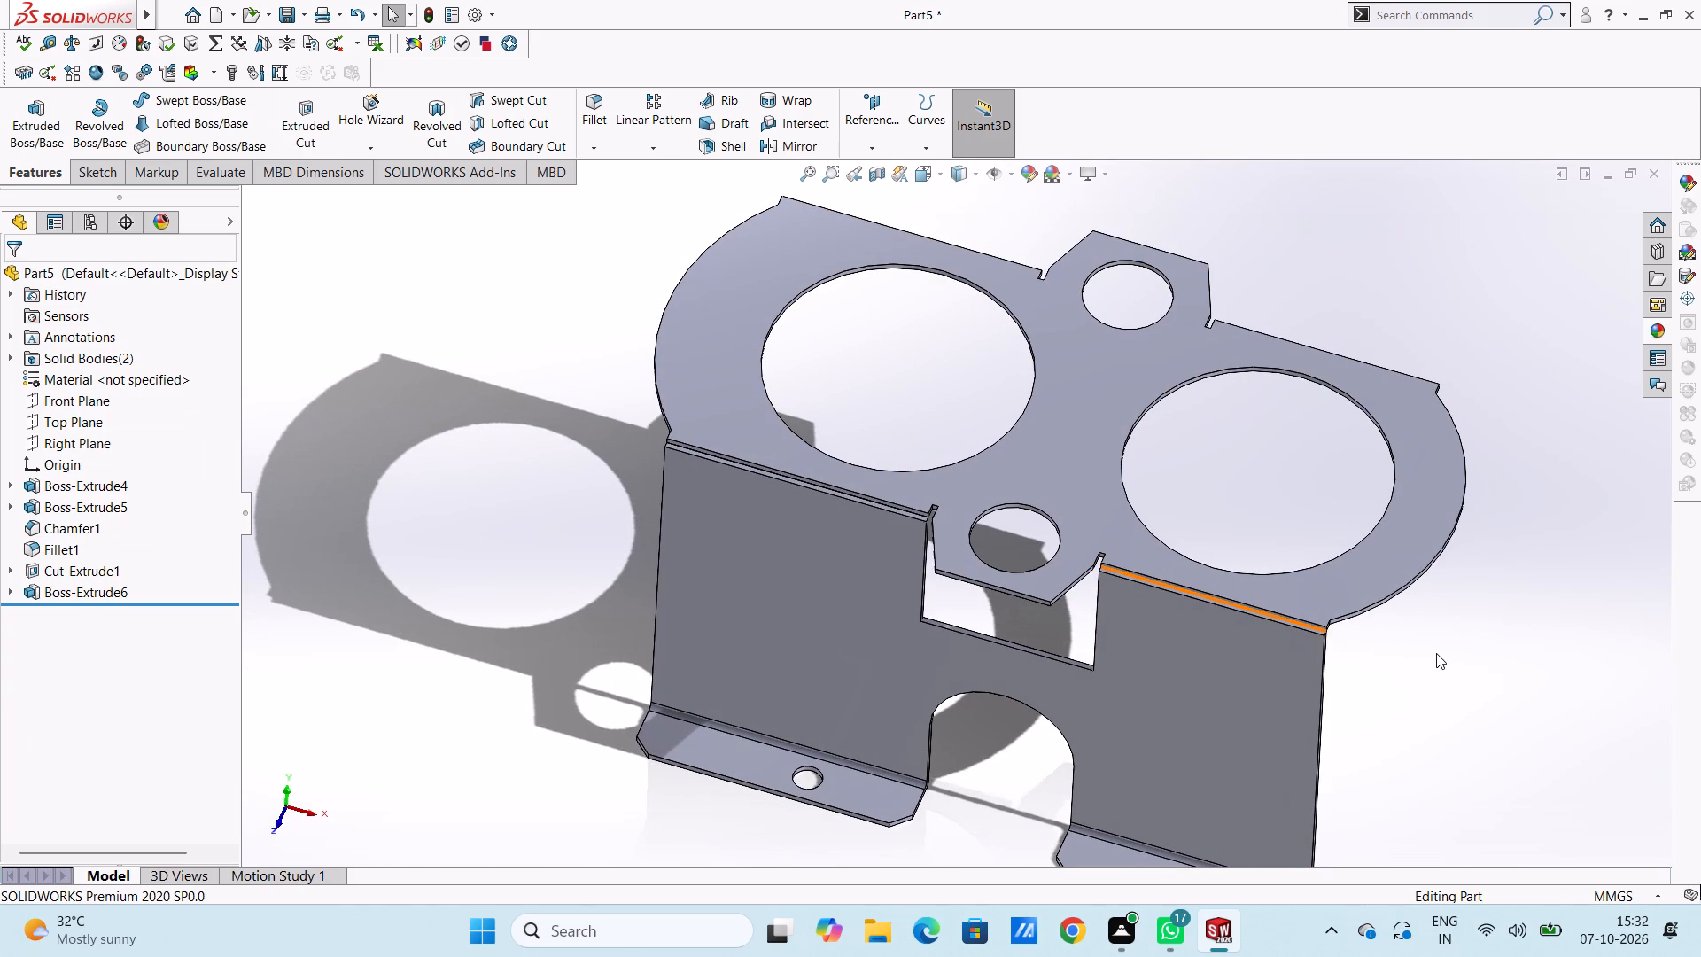
key("ctrl+5")
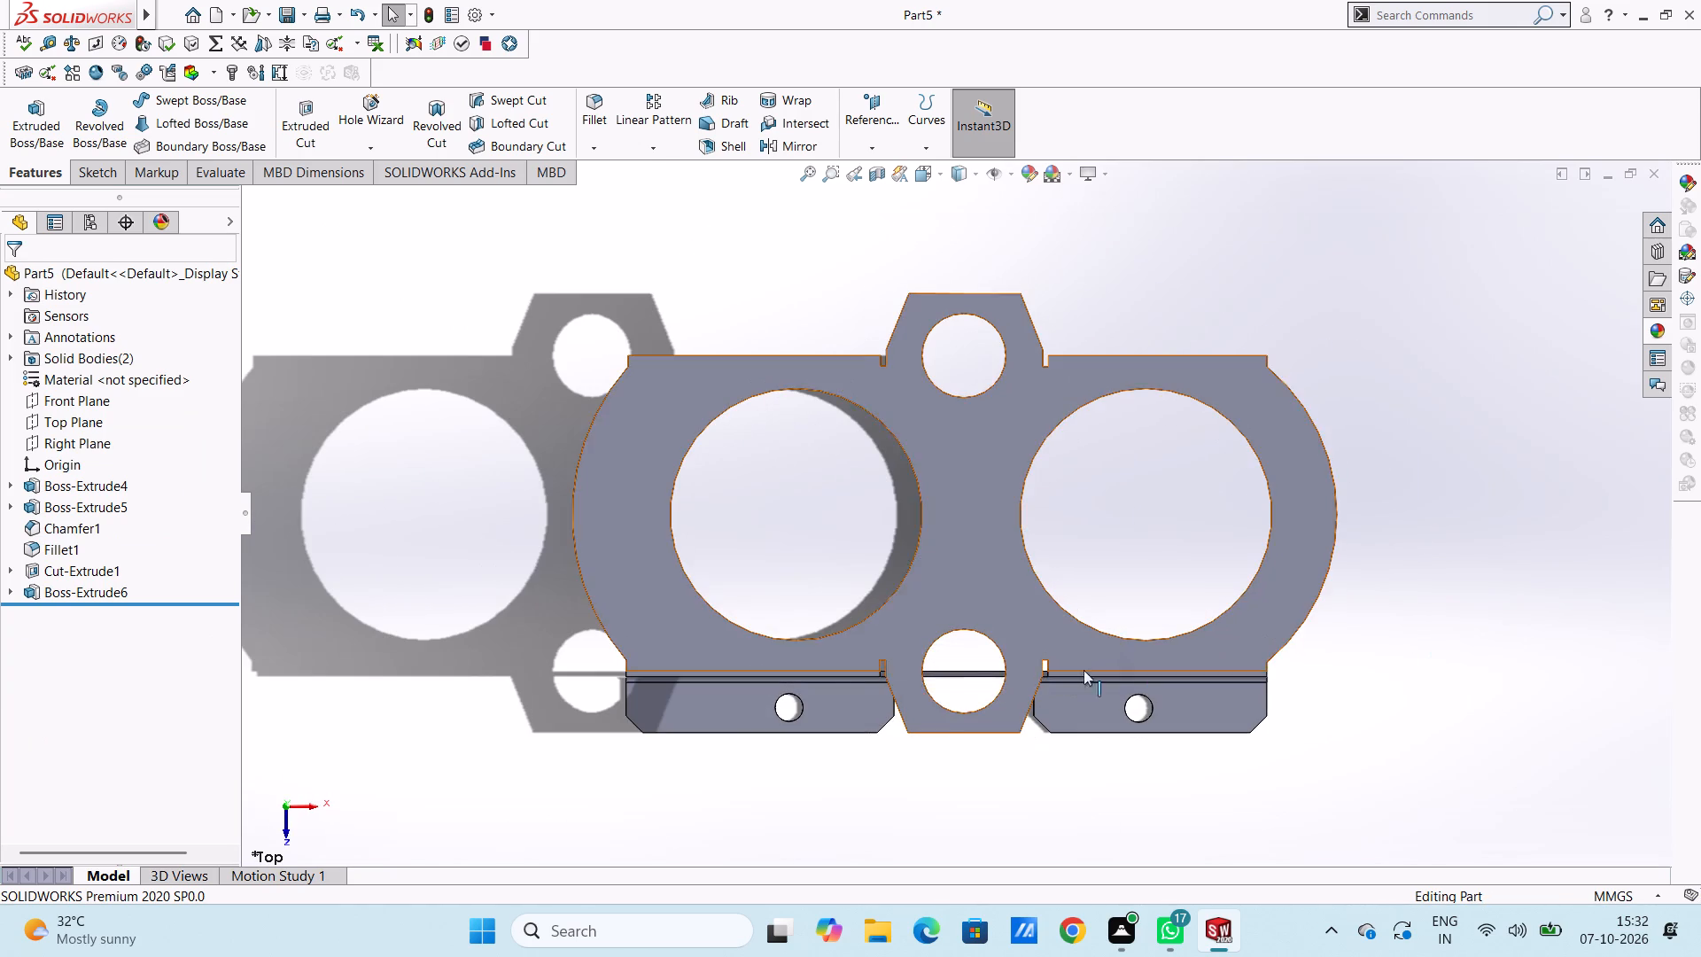
scroll(807, 442, "down", 1)
scroll(810, 767, "down", 3)
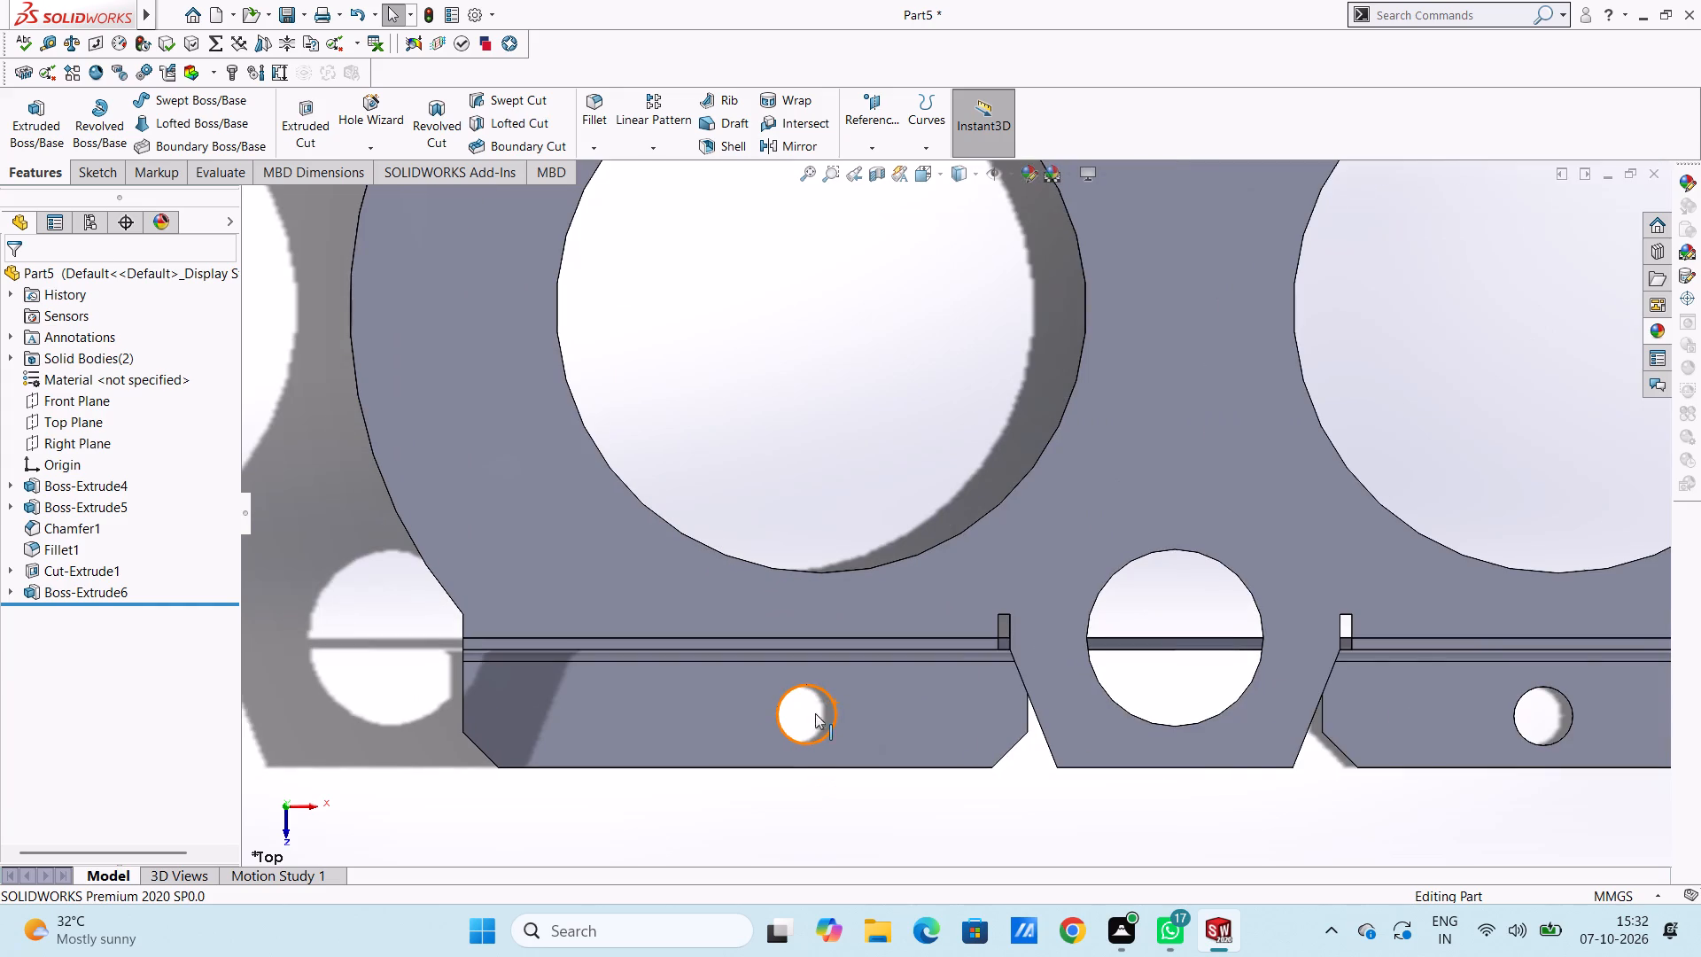
scroll(820, 701, "down", 3)
scroll(829, 641, "up", 5)
scroll(821, 648, "down", 3)
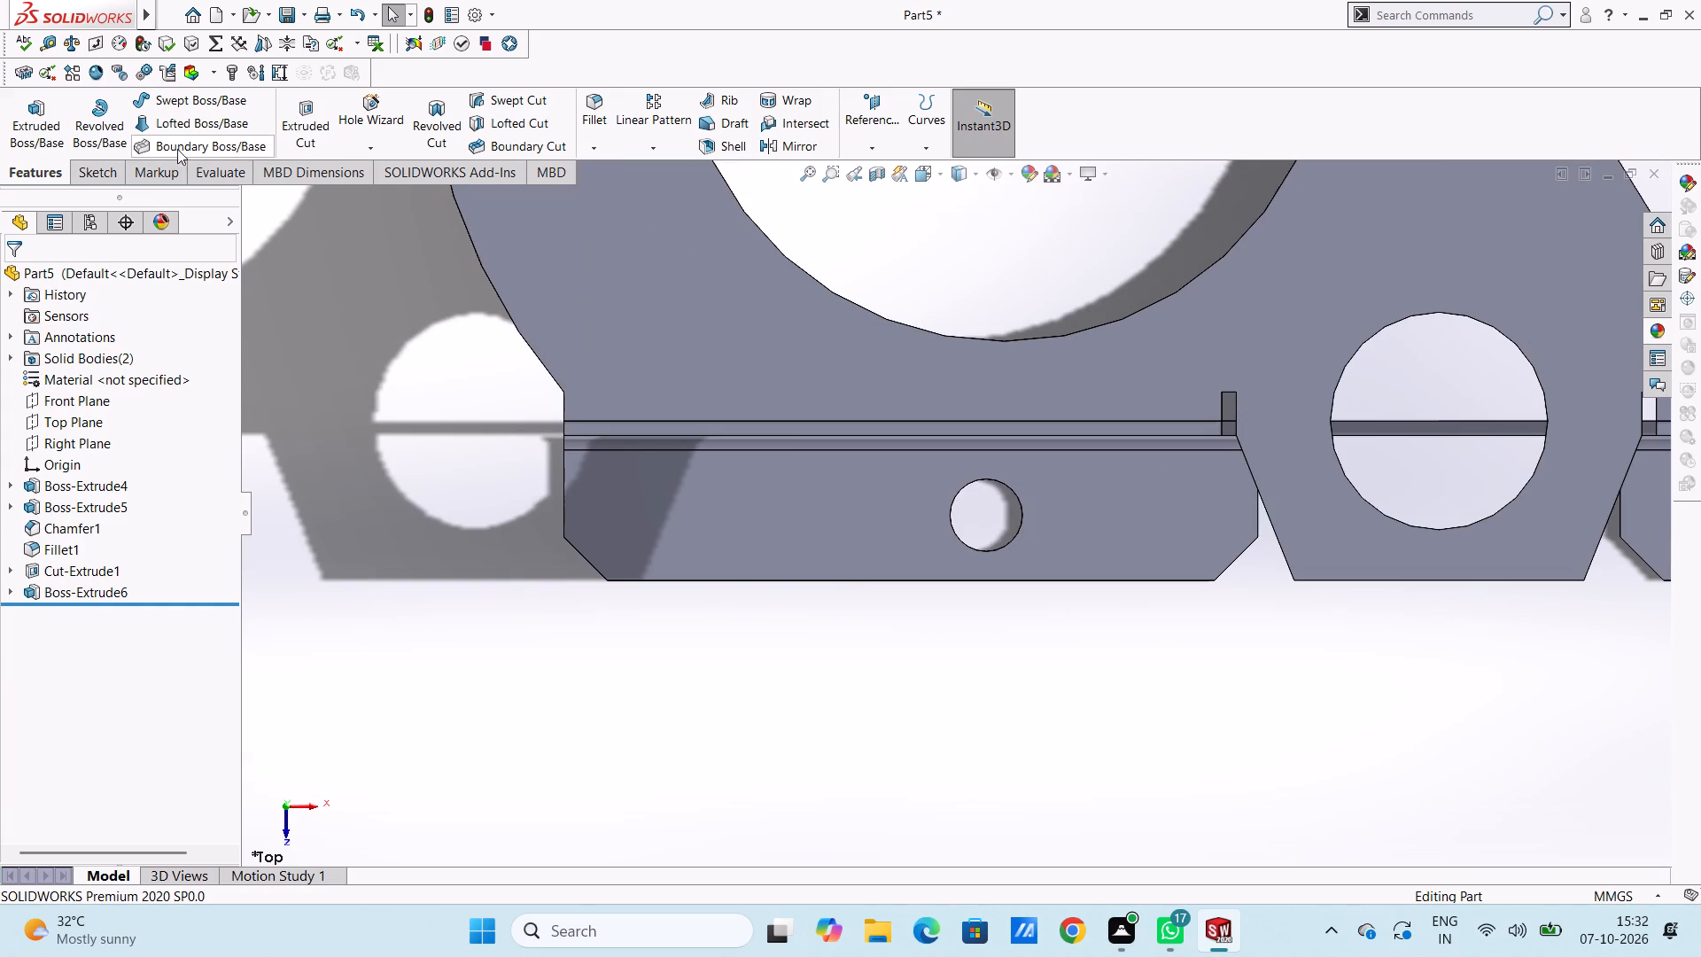
scroll(818, 471, "down", 5)
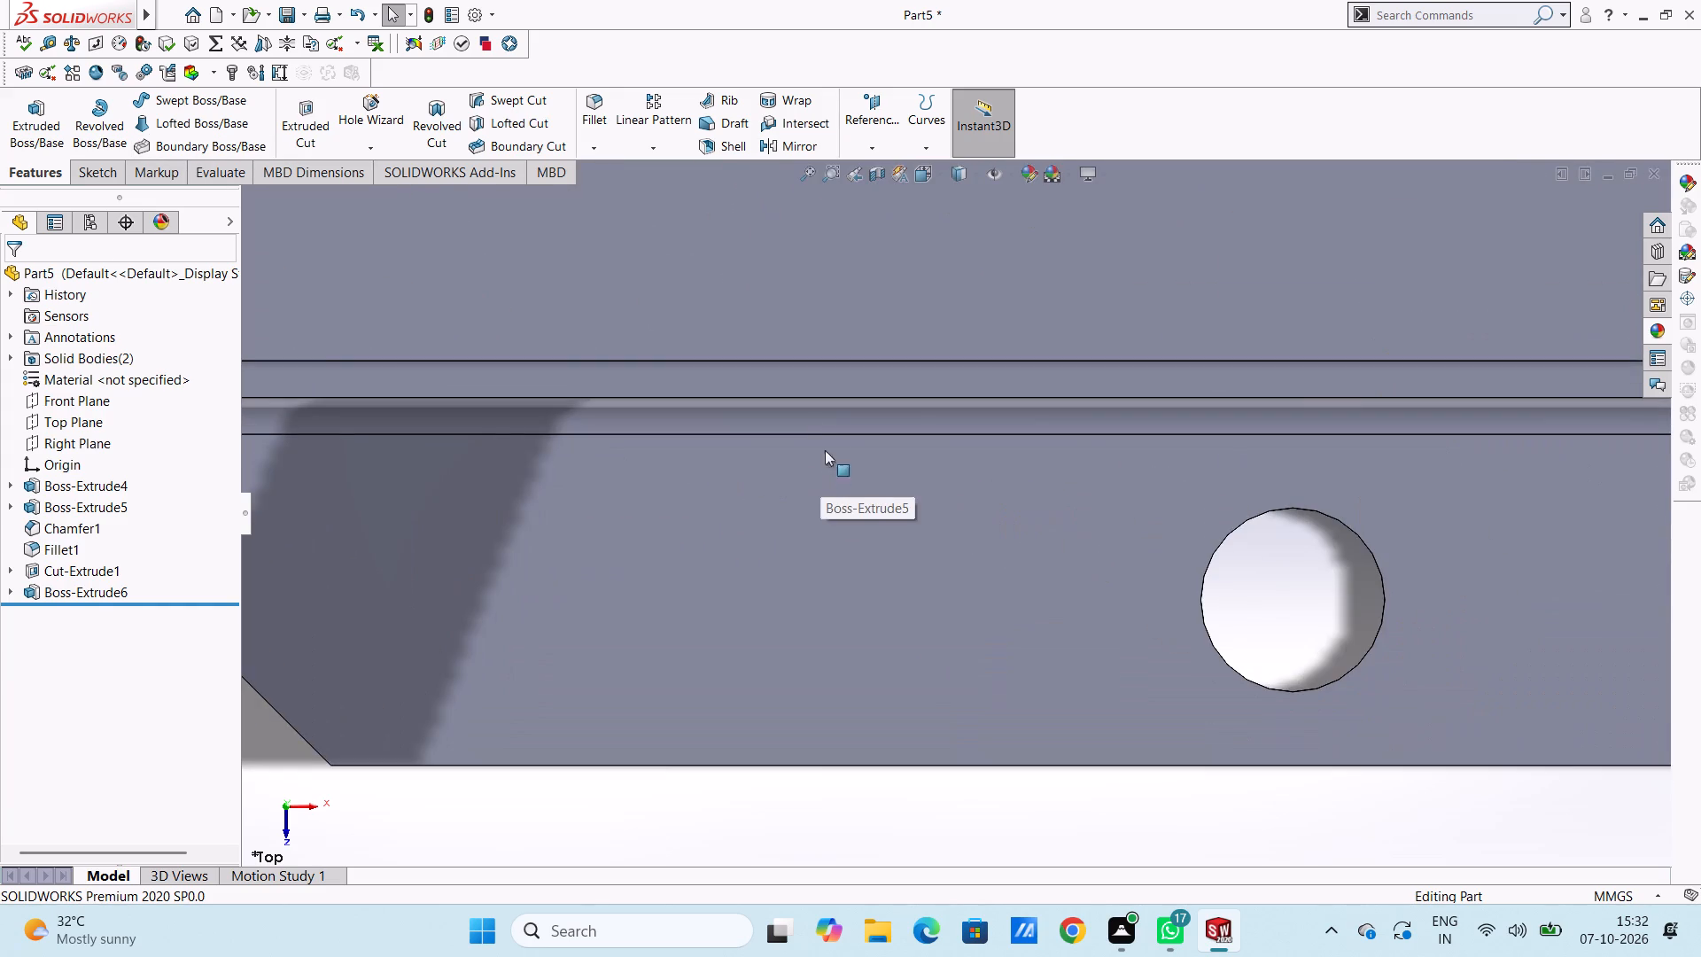
scroll(809, 423, "up", 2)
middle_click_drag(825, 448, 853, 419)
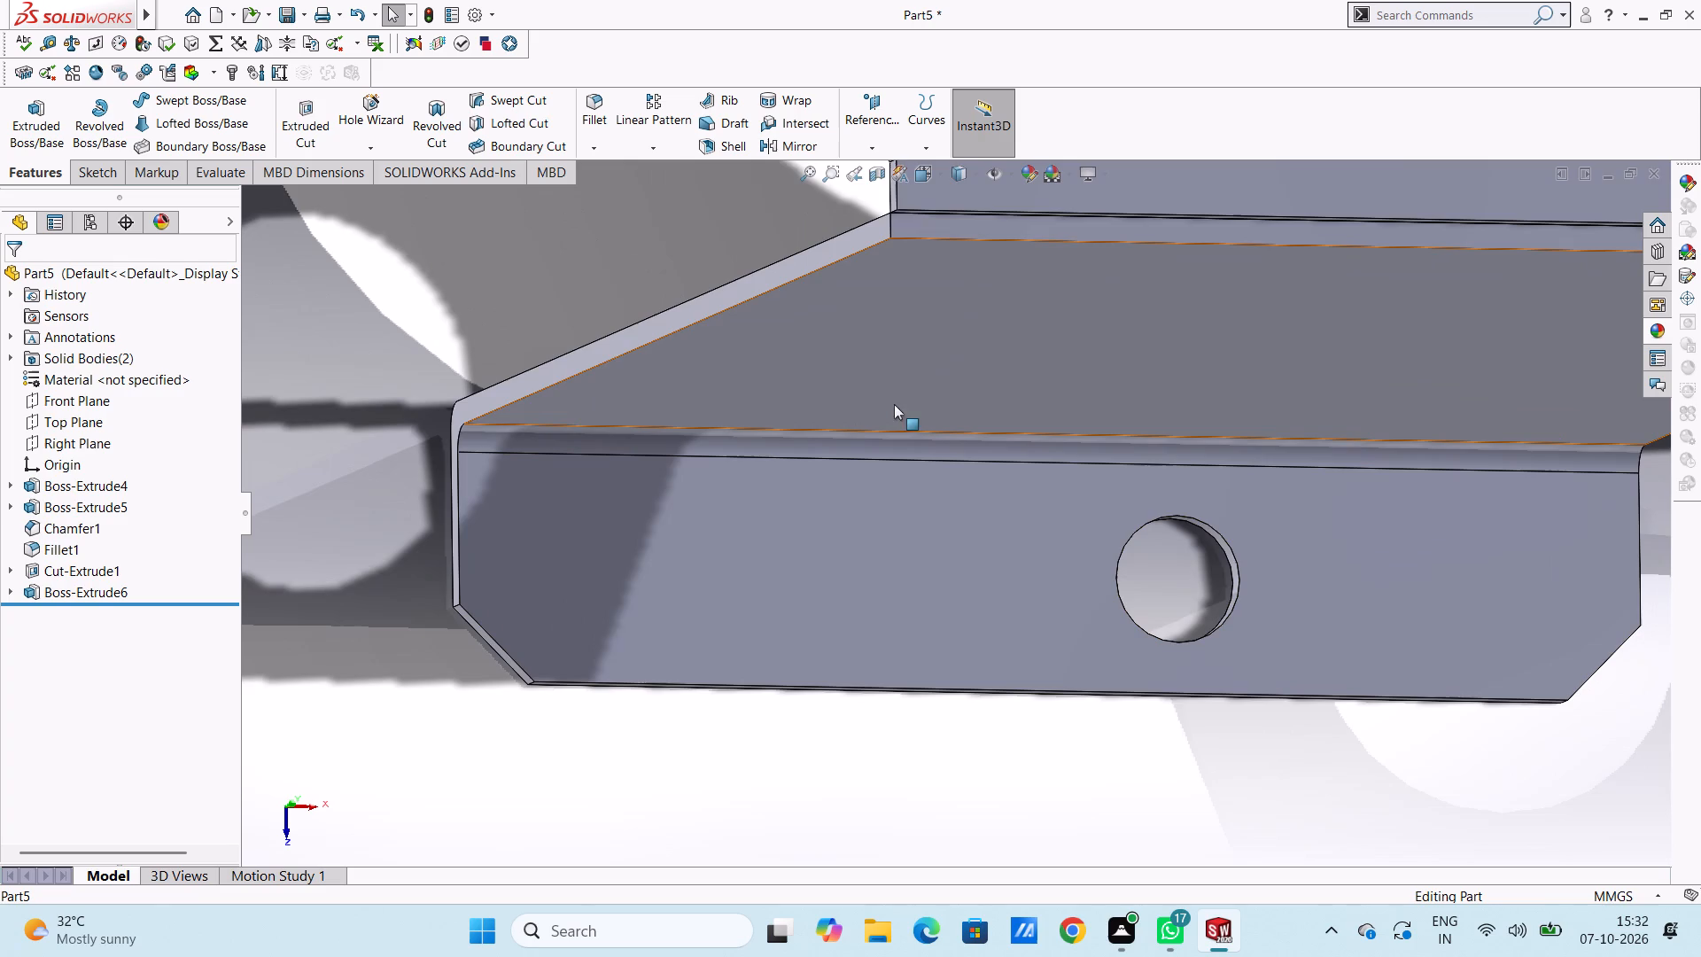
scroll(1040, 339, "up", 4)
middle_click_drag(1136, 336, 1124, 341)
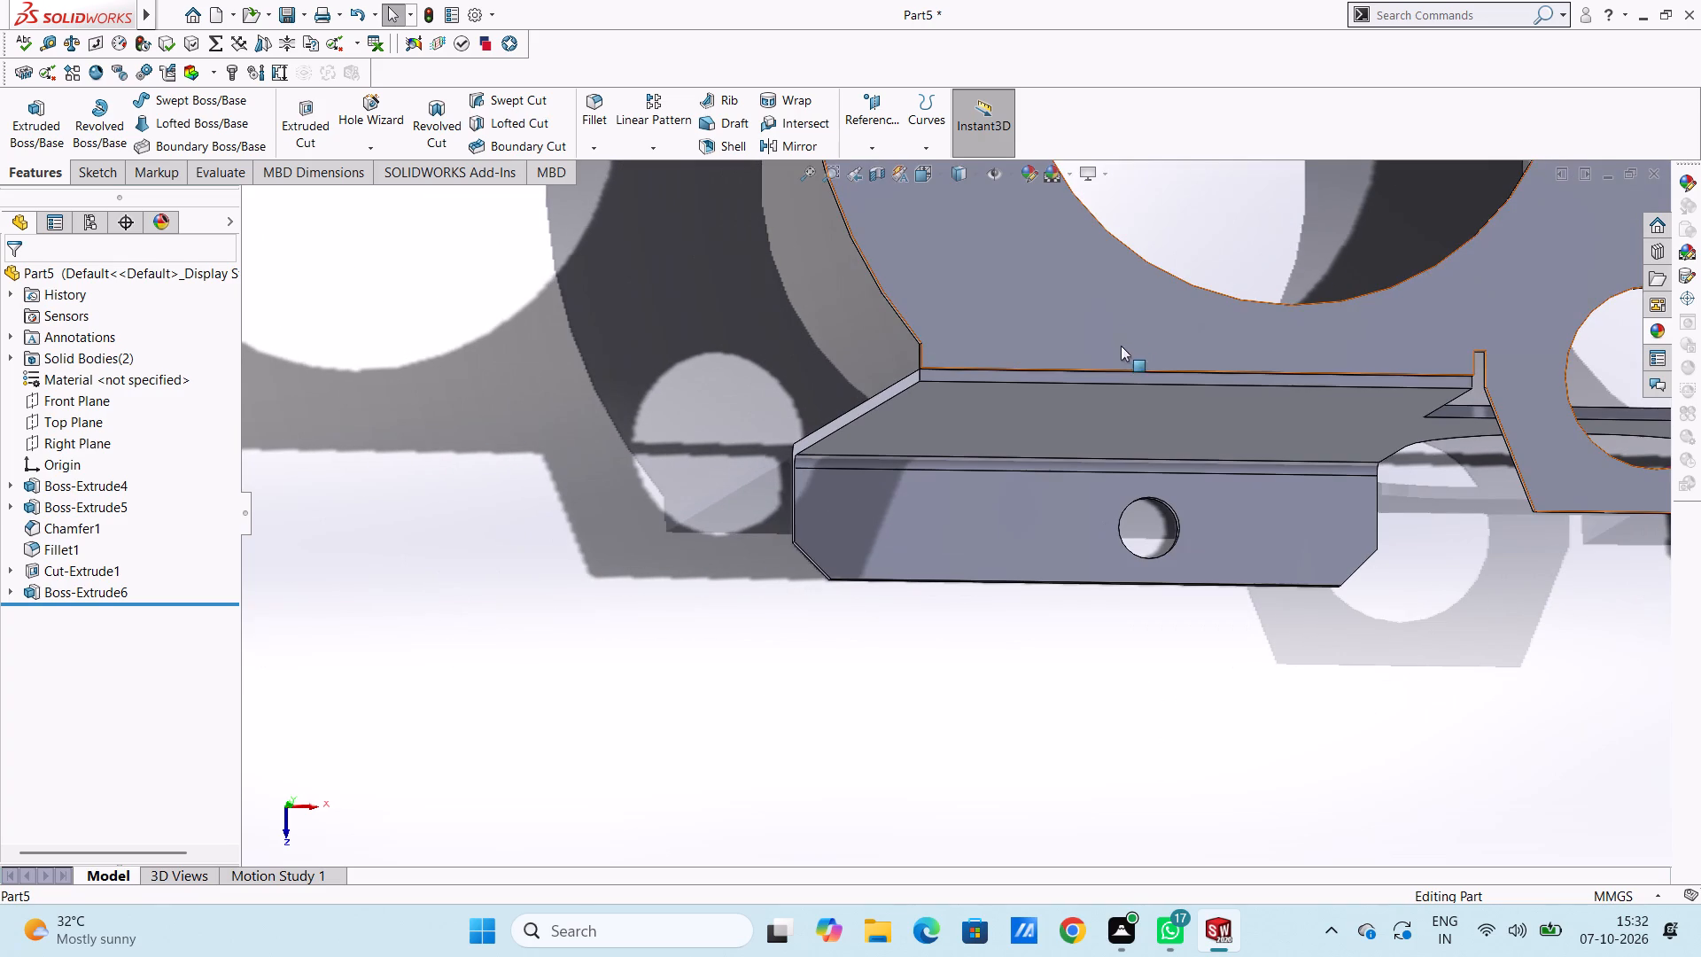
left_click(1102, 354)
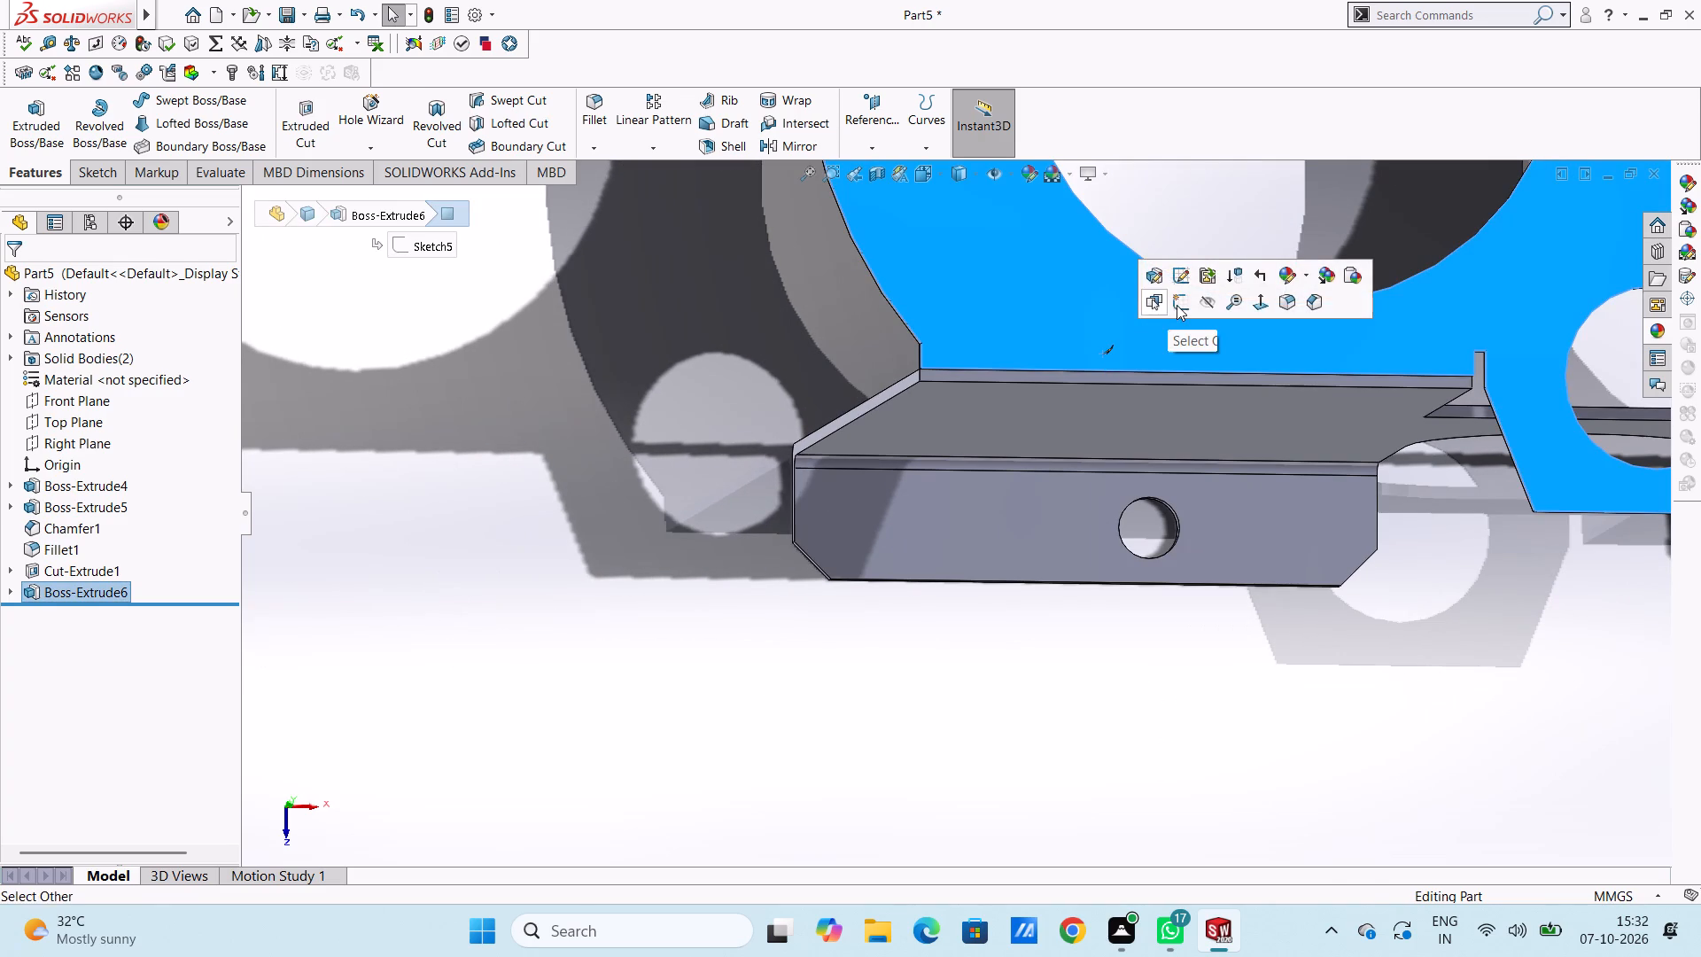
left_click(1177, 305)
left_click(575, 385)
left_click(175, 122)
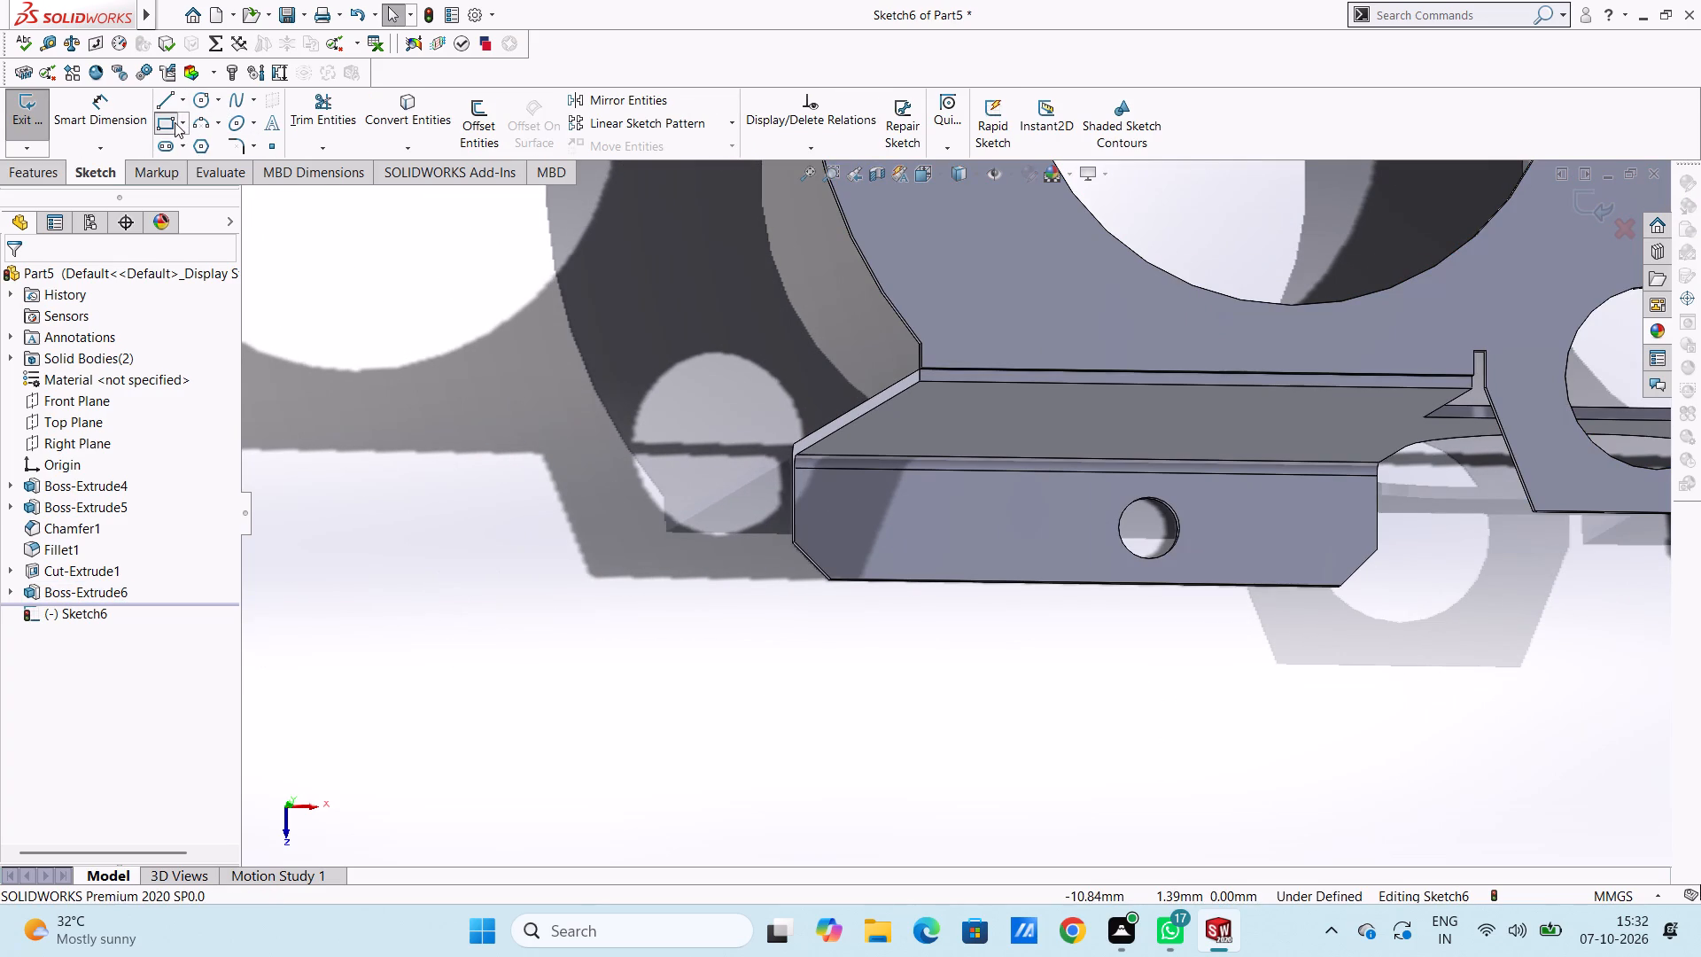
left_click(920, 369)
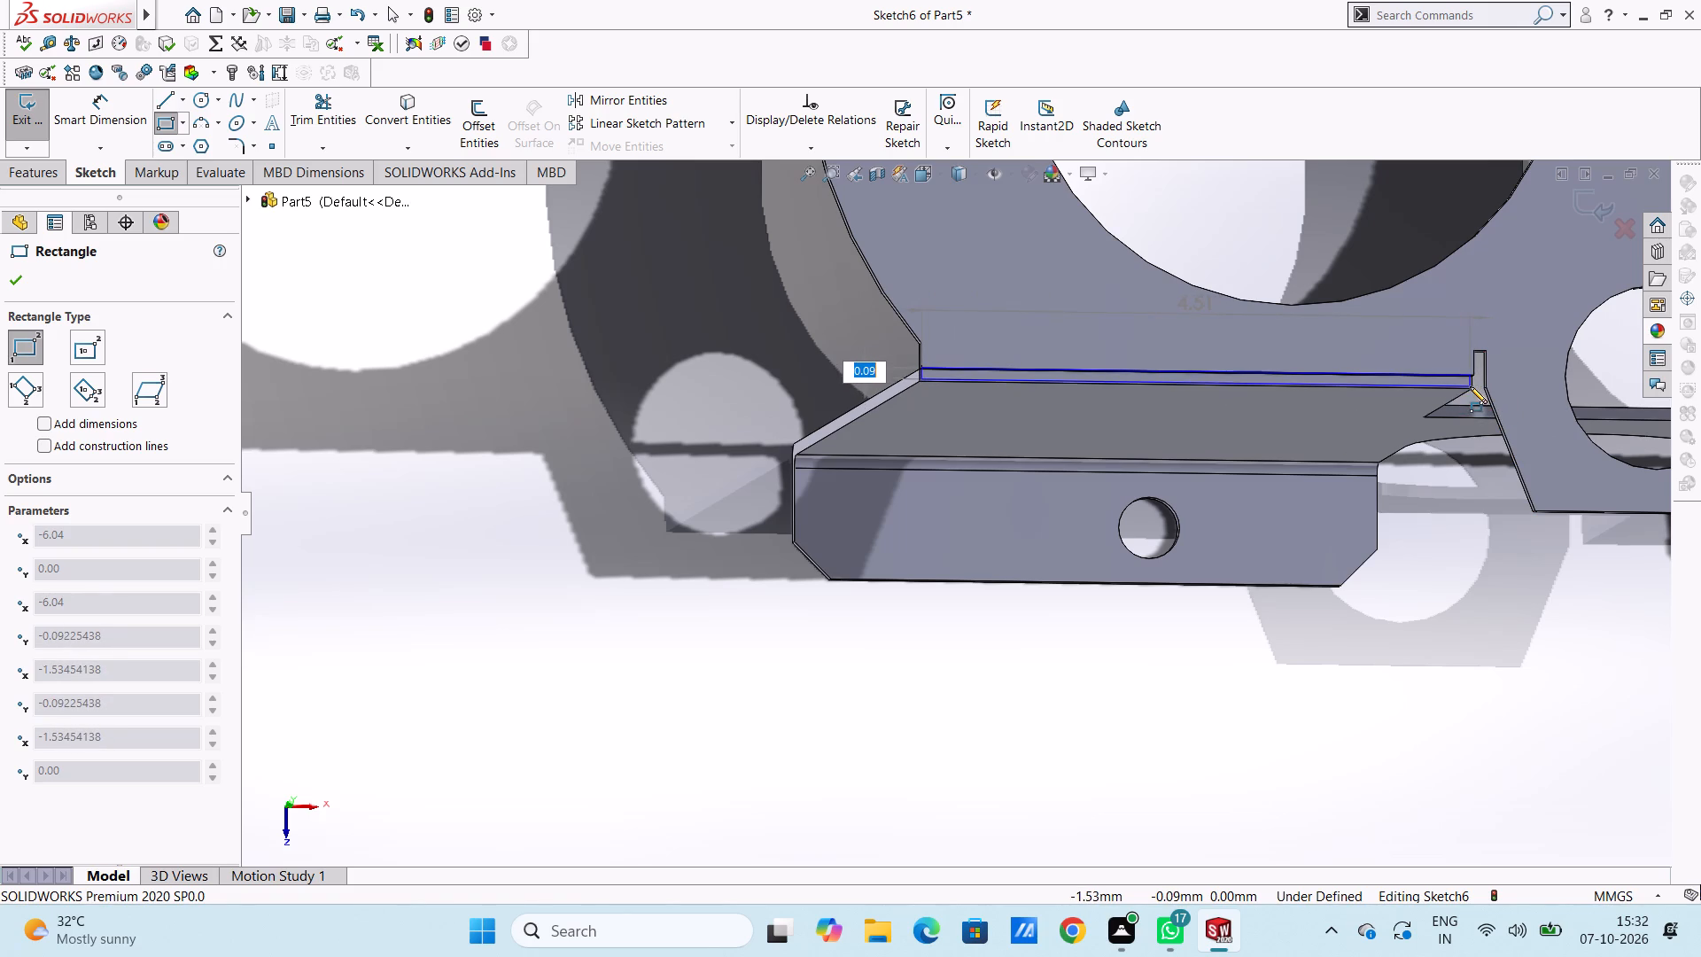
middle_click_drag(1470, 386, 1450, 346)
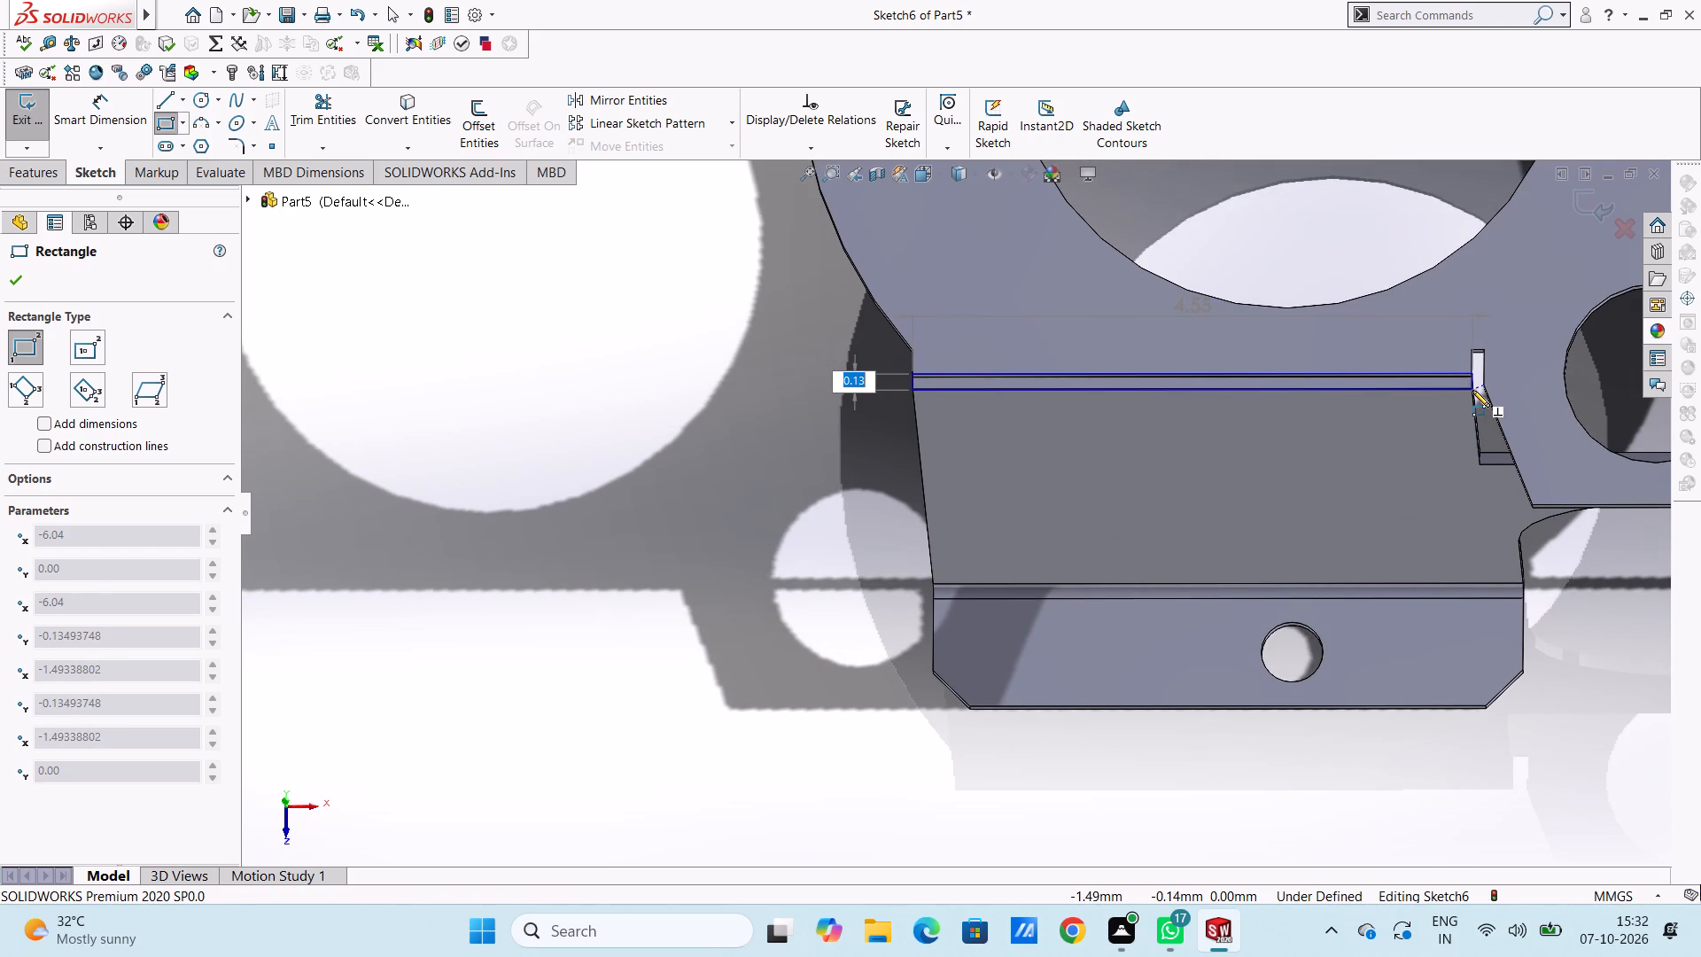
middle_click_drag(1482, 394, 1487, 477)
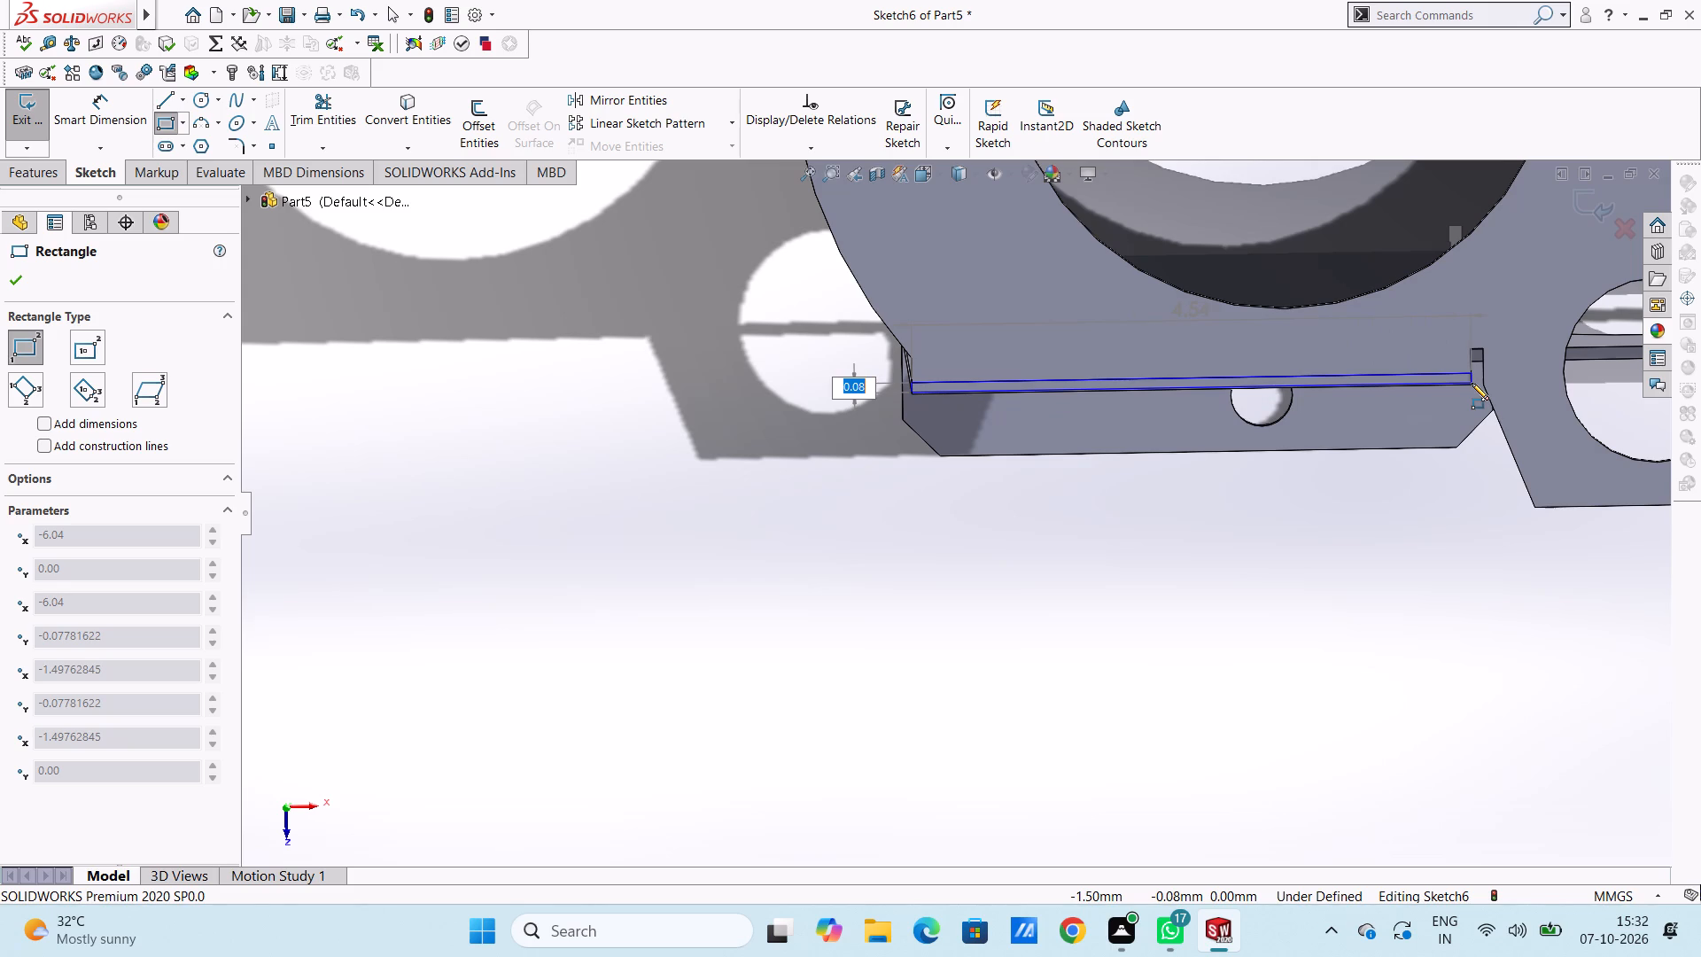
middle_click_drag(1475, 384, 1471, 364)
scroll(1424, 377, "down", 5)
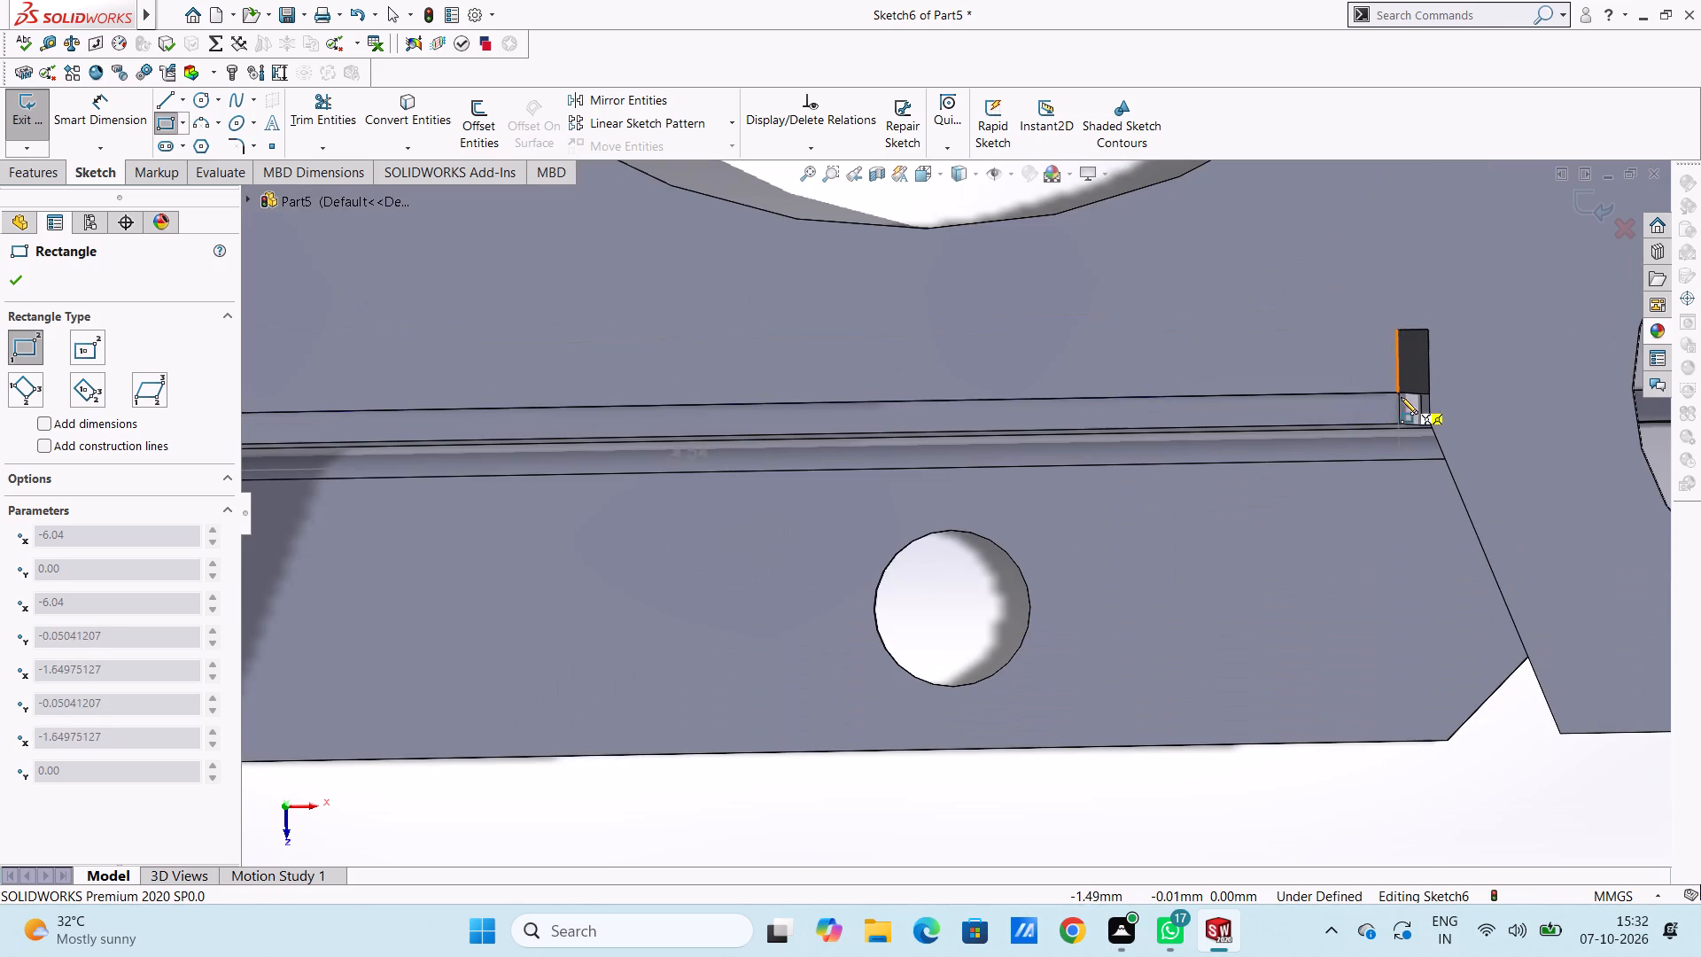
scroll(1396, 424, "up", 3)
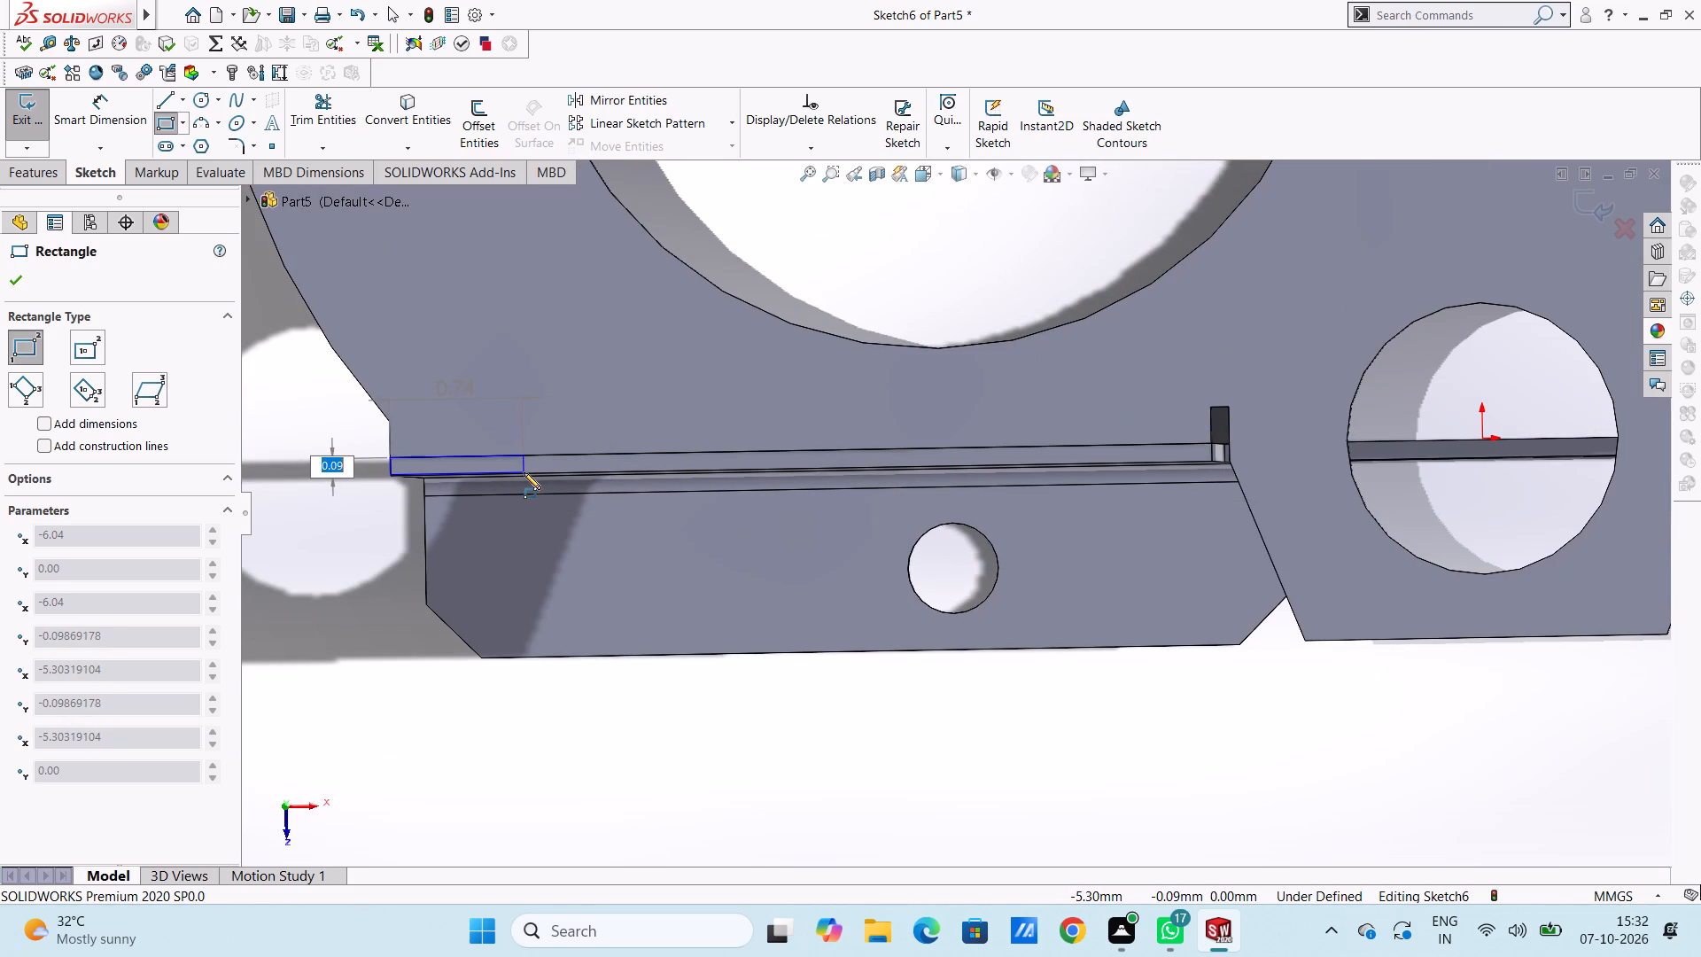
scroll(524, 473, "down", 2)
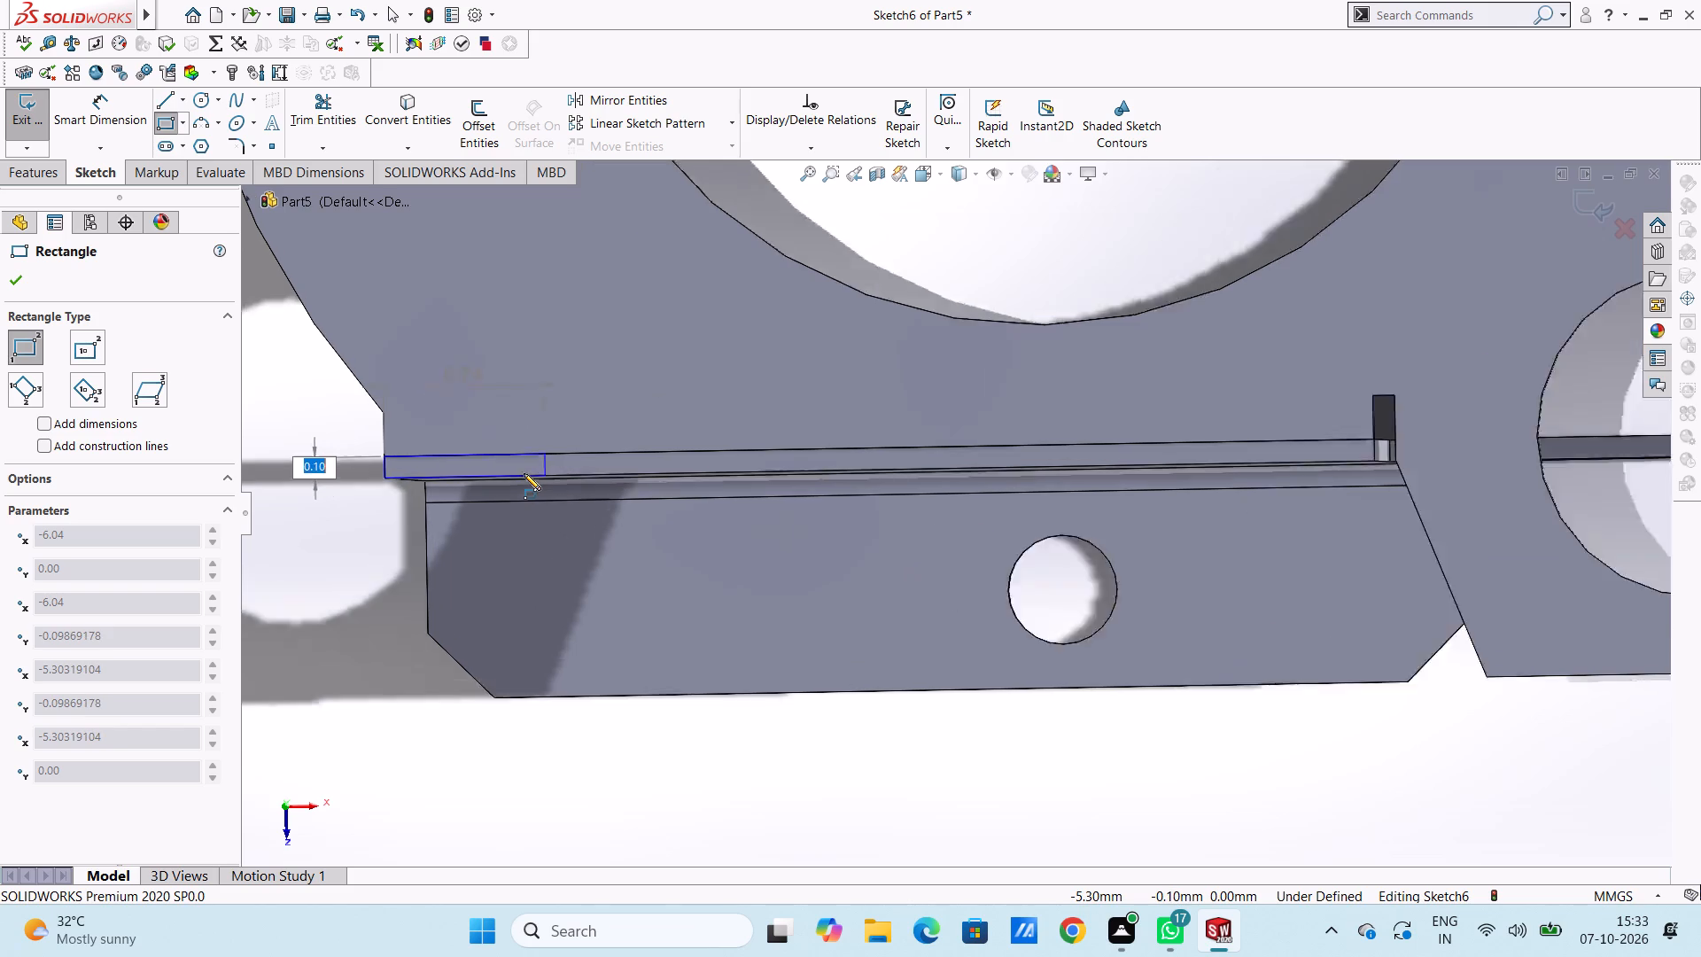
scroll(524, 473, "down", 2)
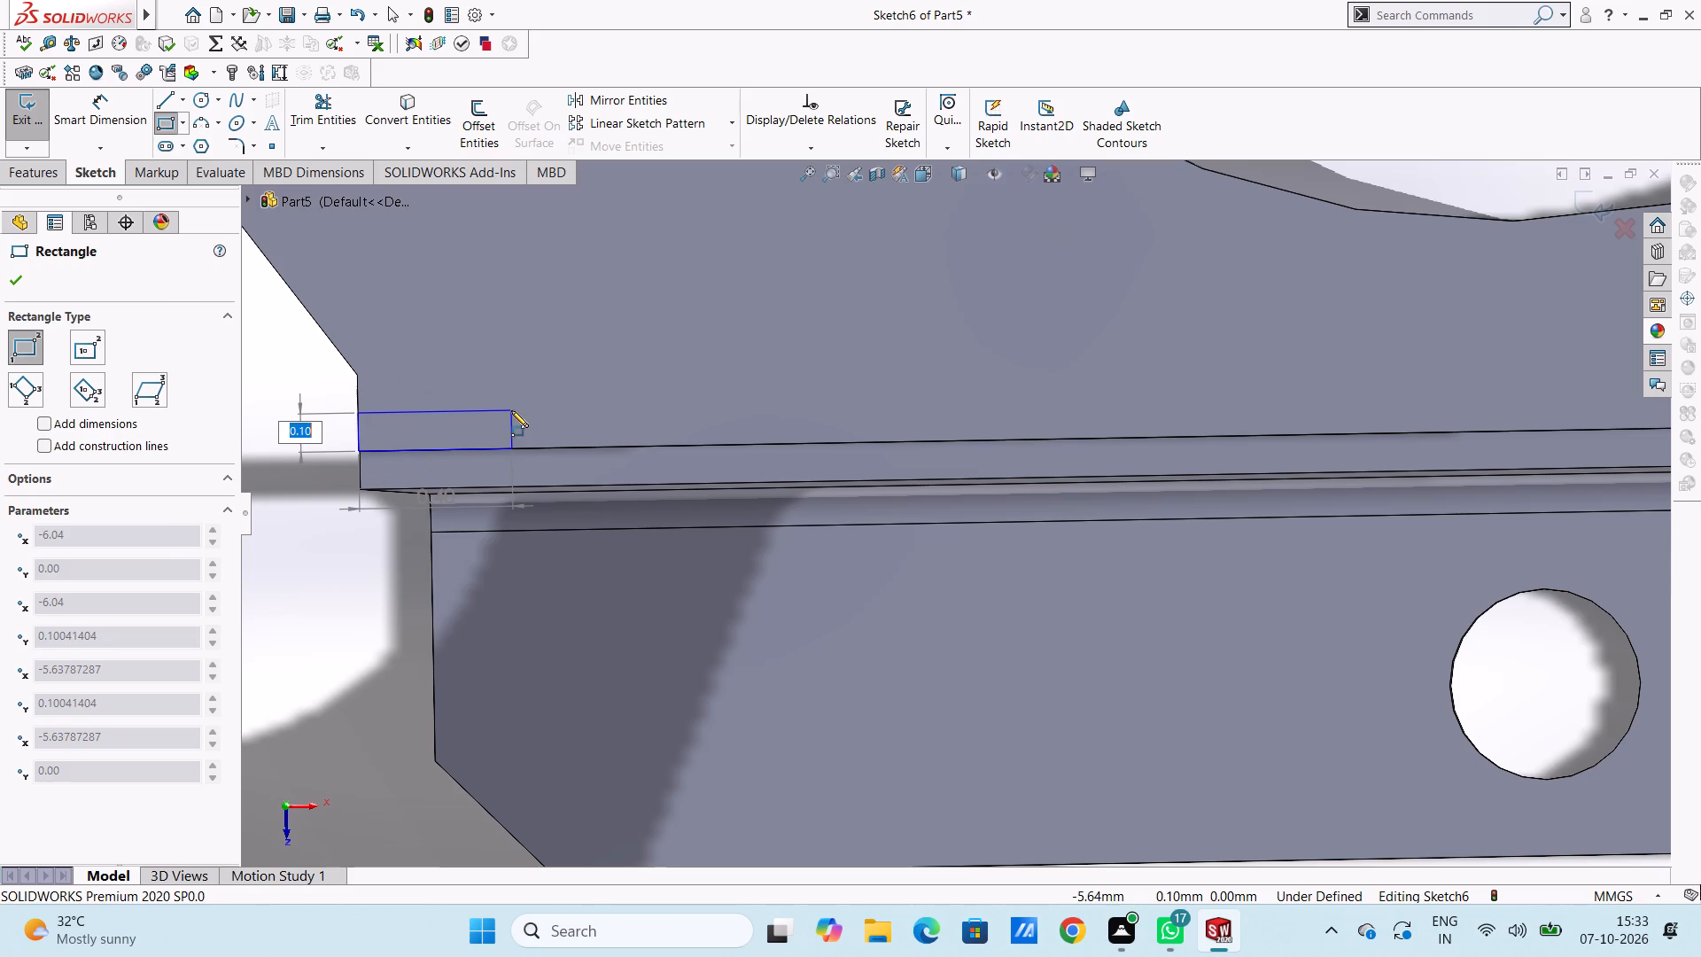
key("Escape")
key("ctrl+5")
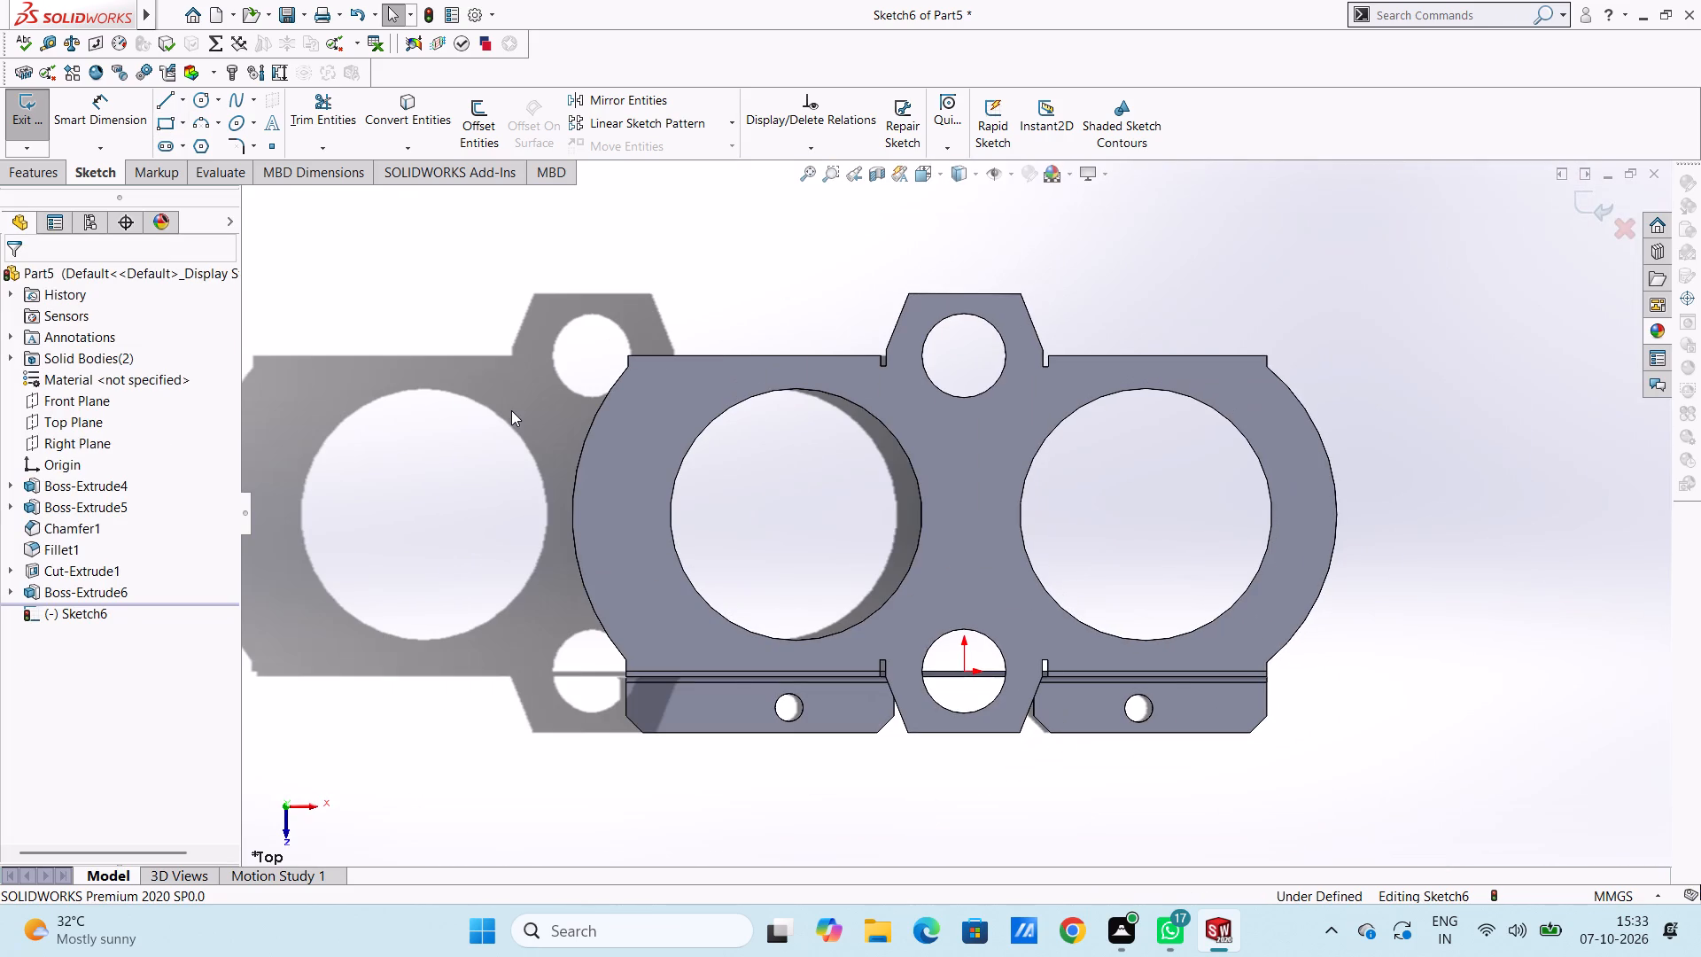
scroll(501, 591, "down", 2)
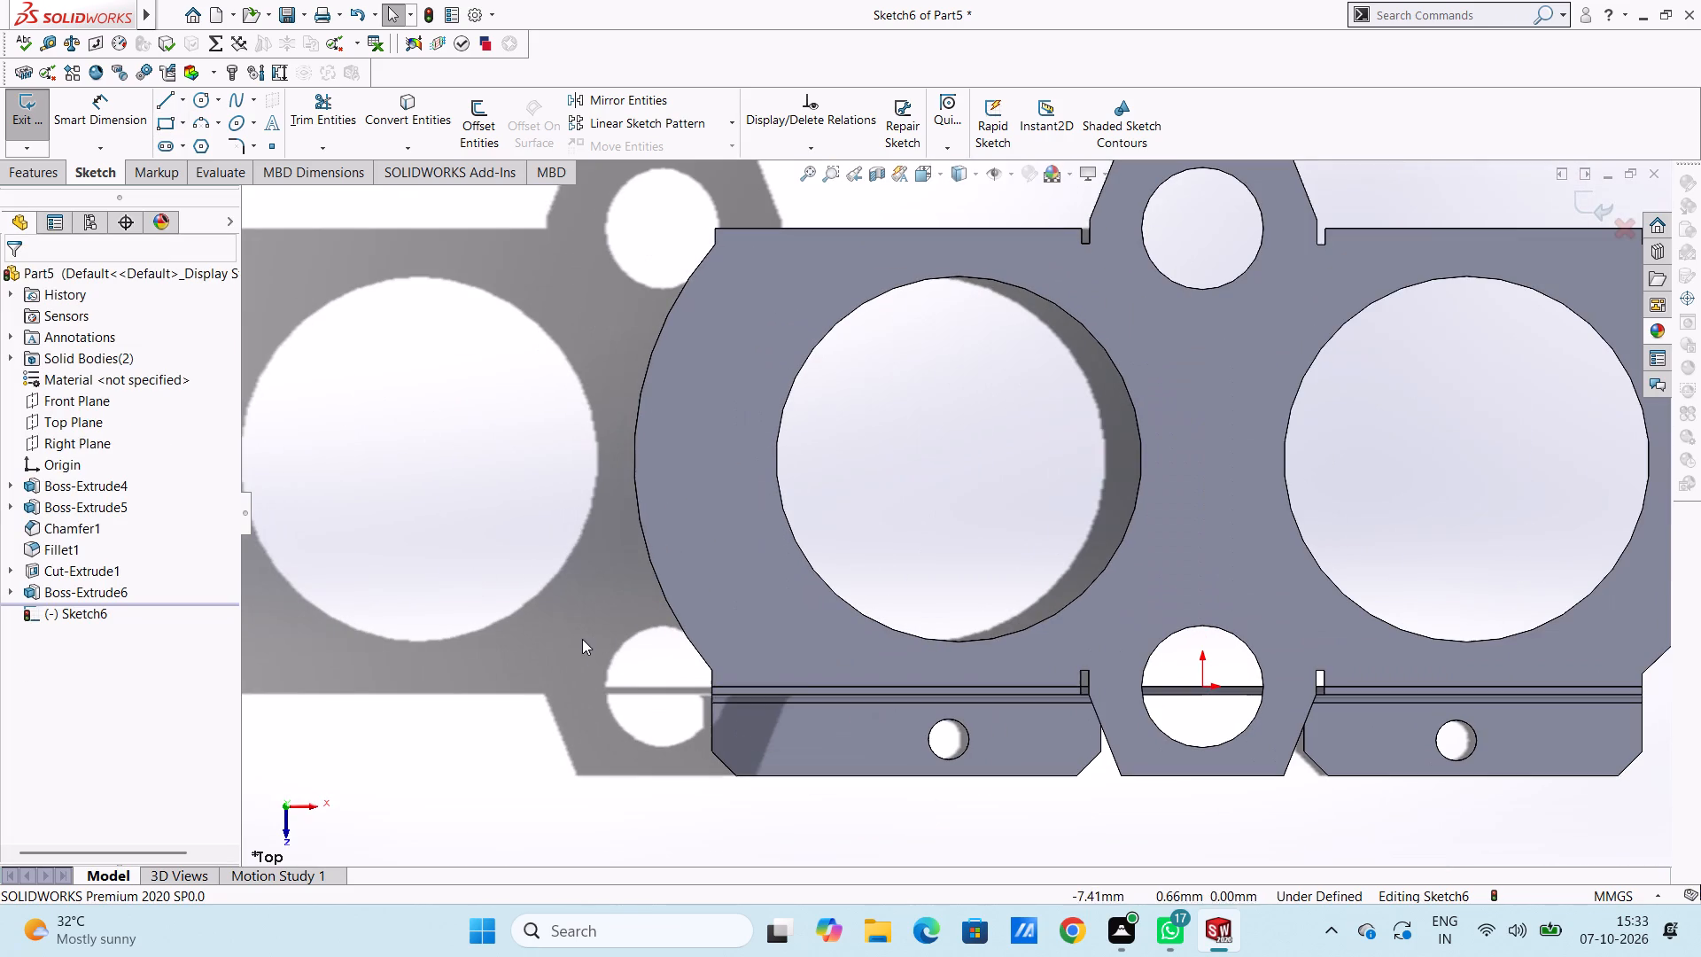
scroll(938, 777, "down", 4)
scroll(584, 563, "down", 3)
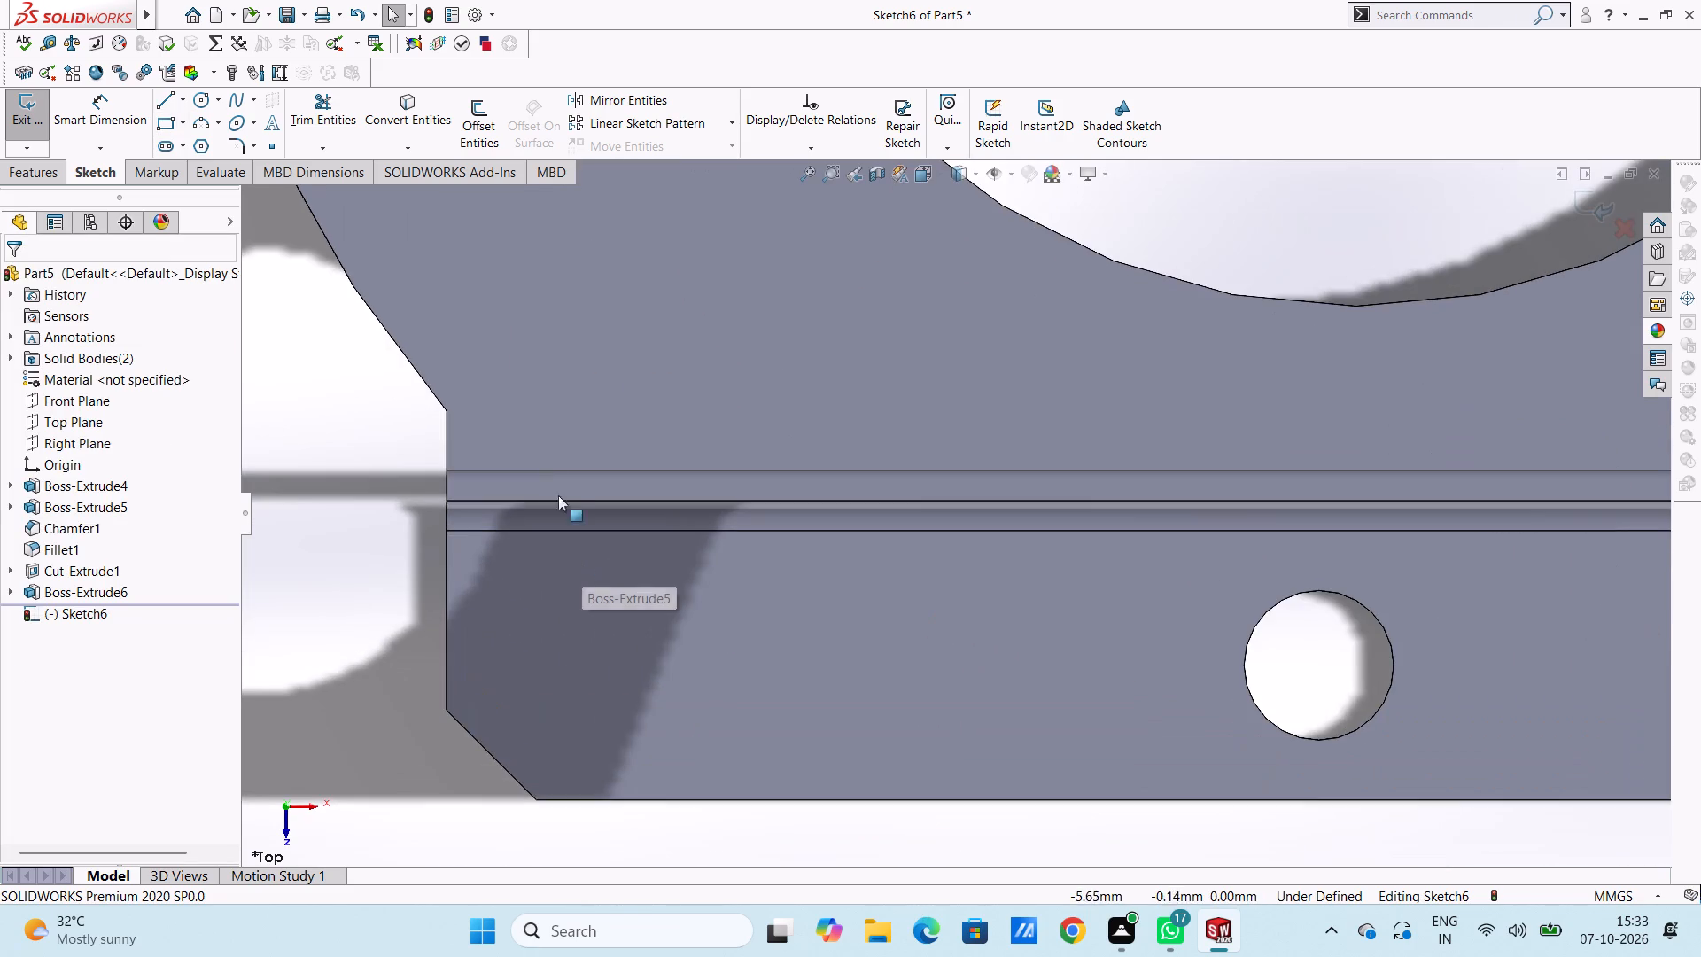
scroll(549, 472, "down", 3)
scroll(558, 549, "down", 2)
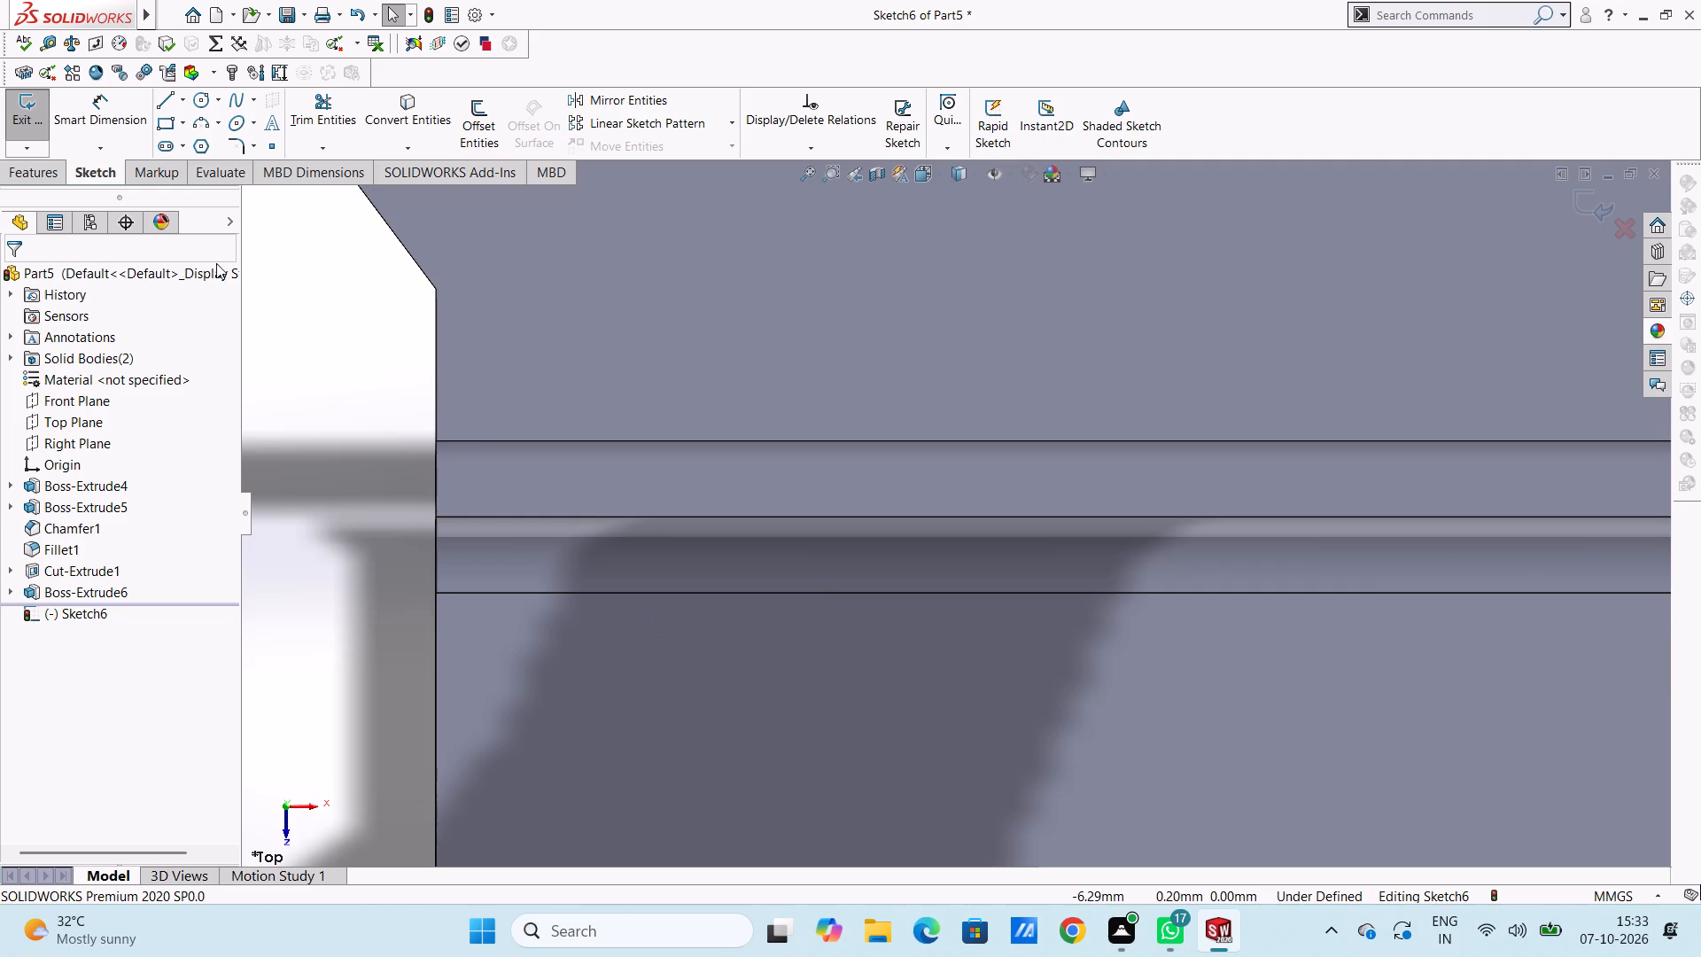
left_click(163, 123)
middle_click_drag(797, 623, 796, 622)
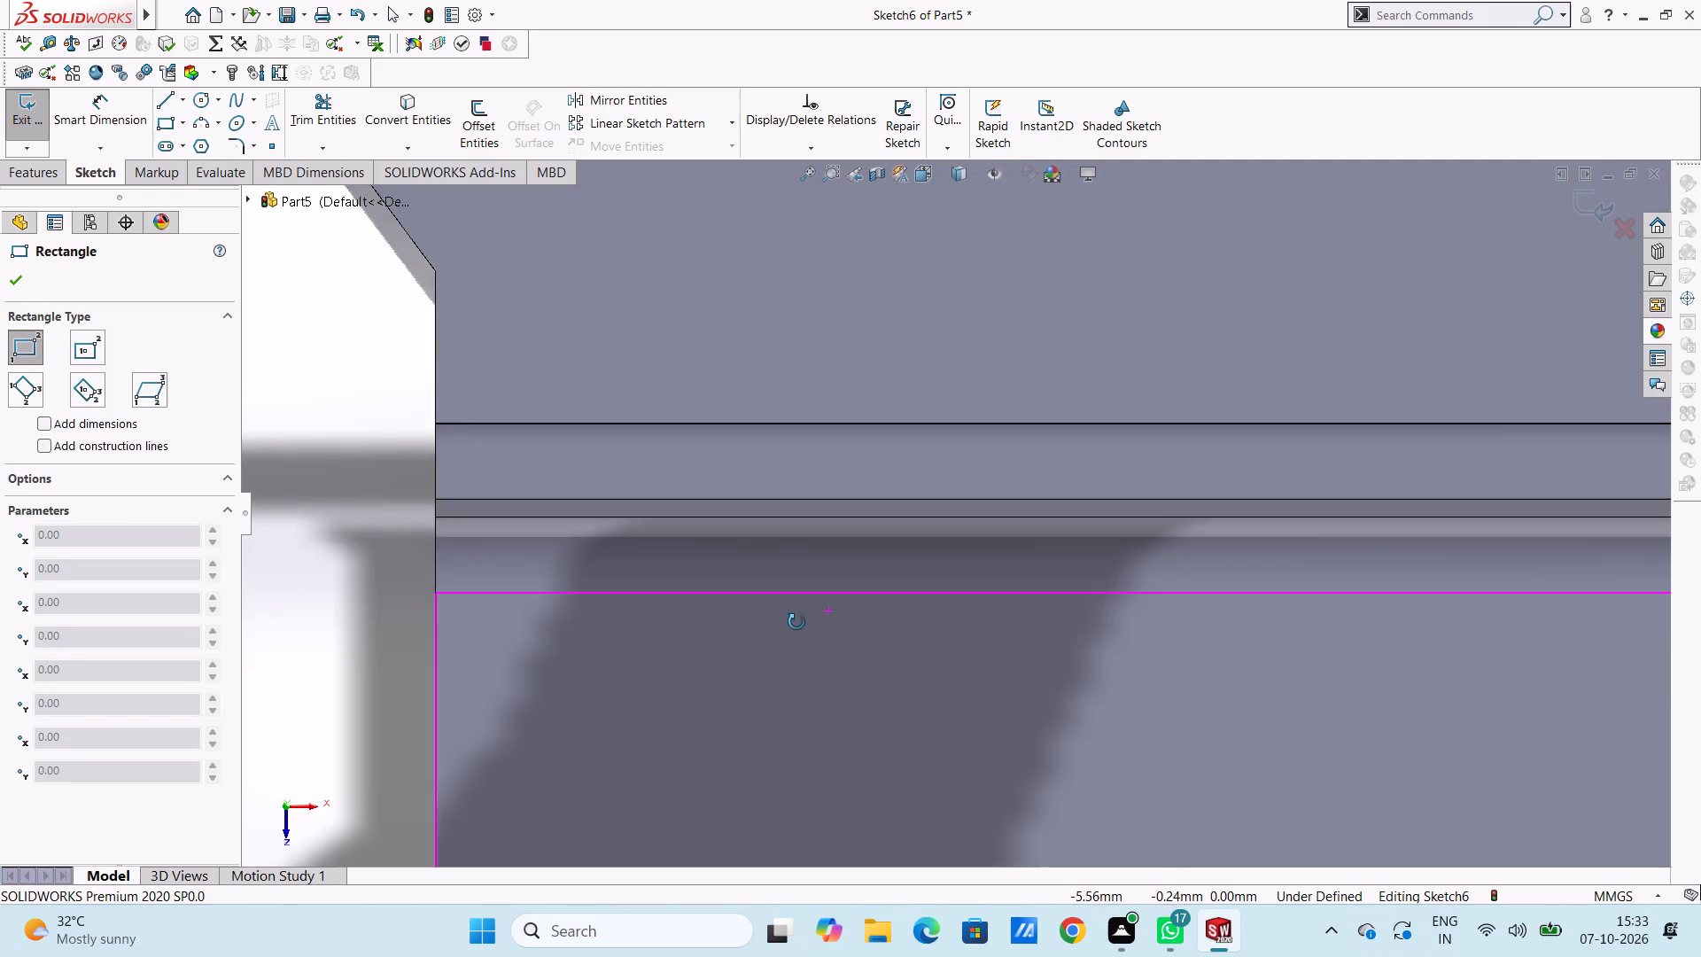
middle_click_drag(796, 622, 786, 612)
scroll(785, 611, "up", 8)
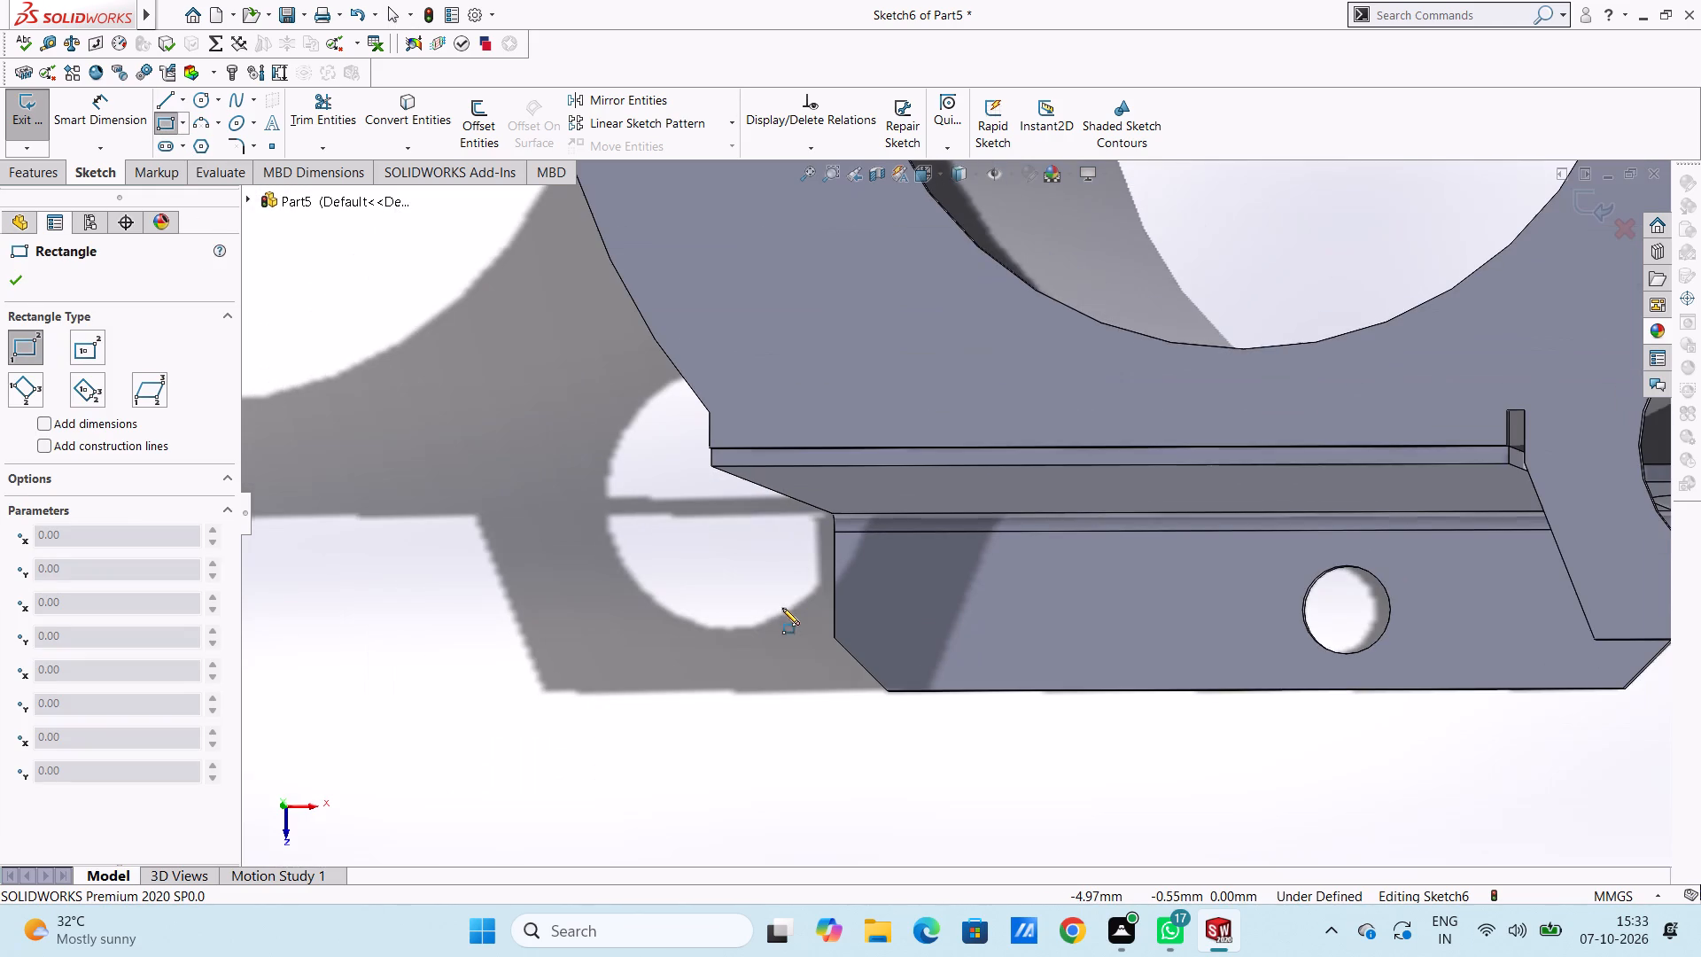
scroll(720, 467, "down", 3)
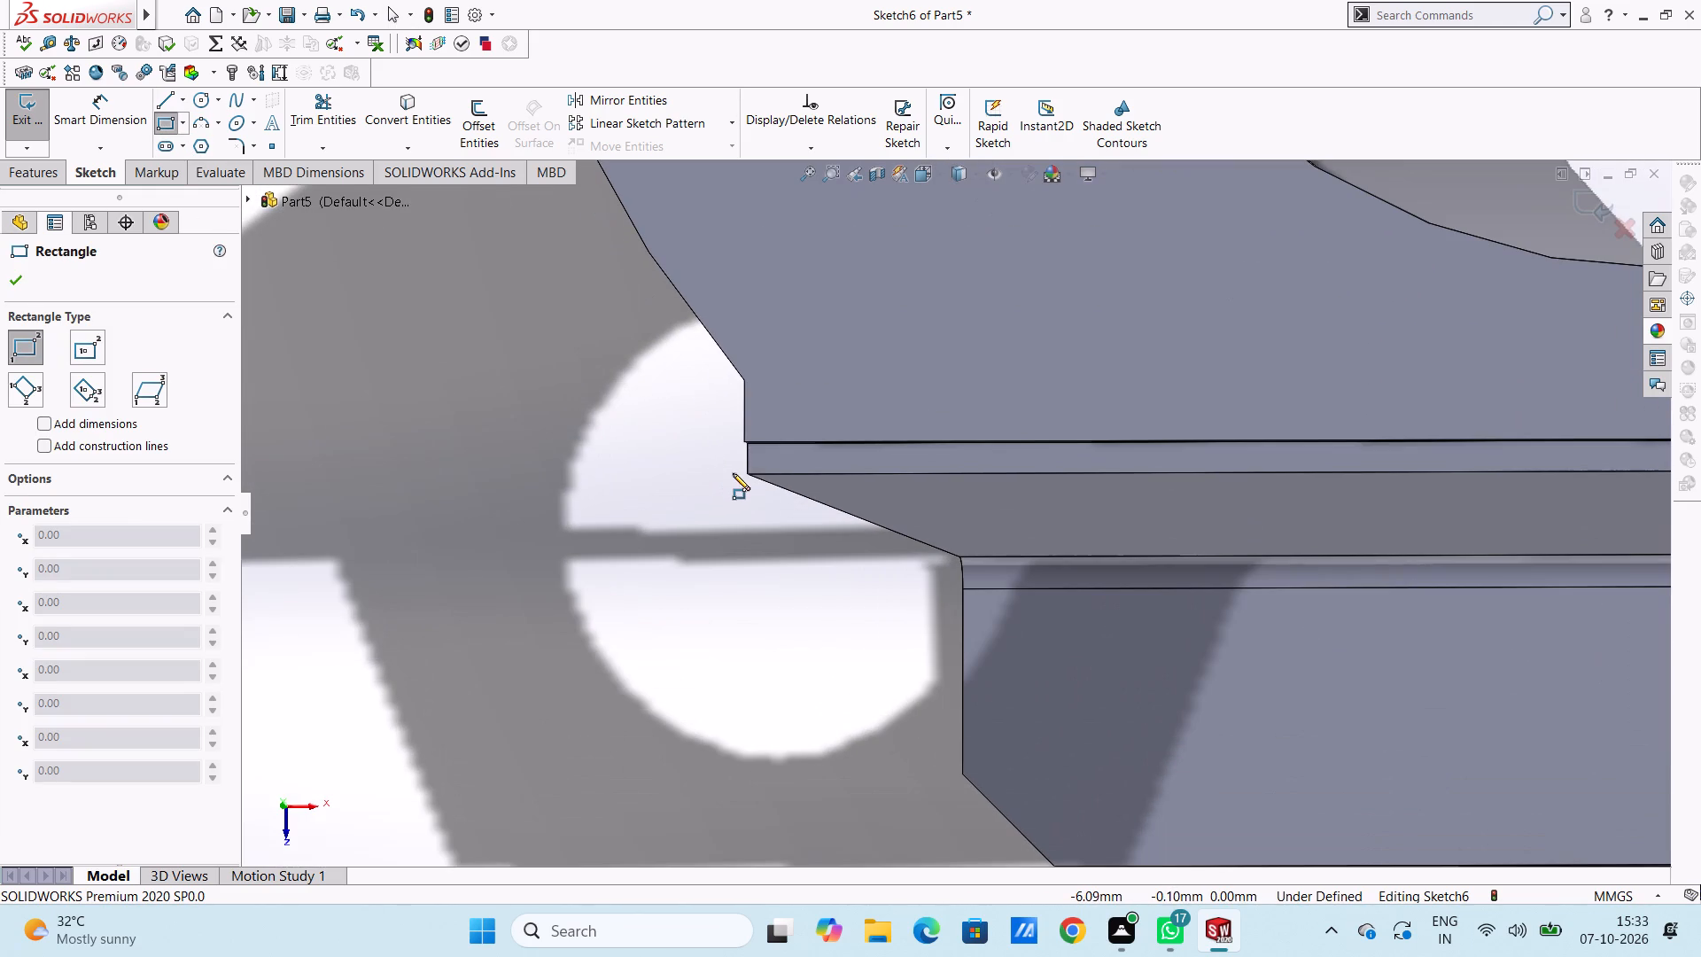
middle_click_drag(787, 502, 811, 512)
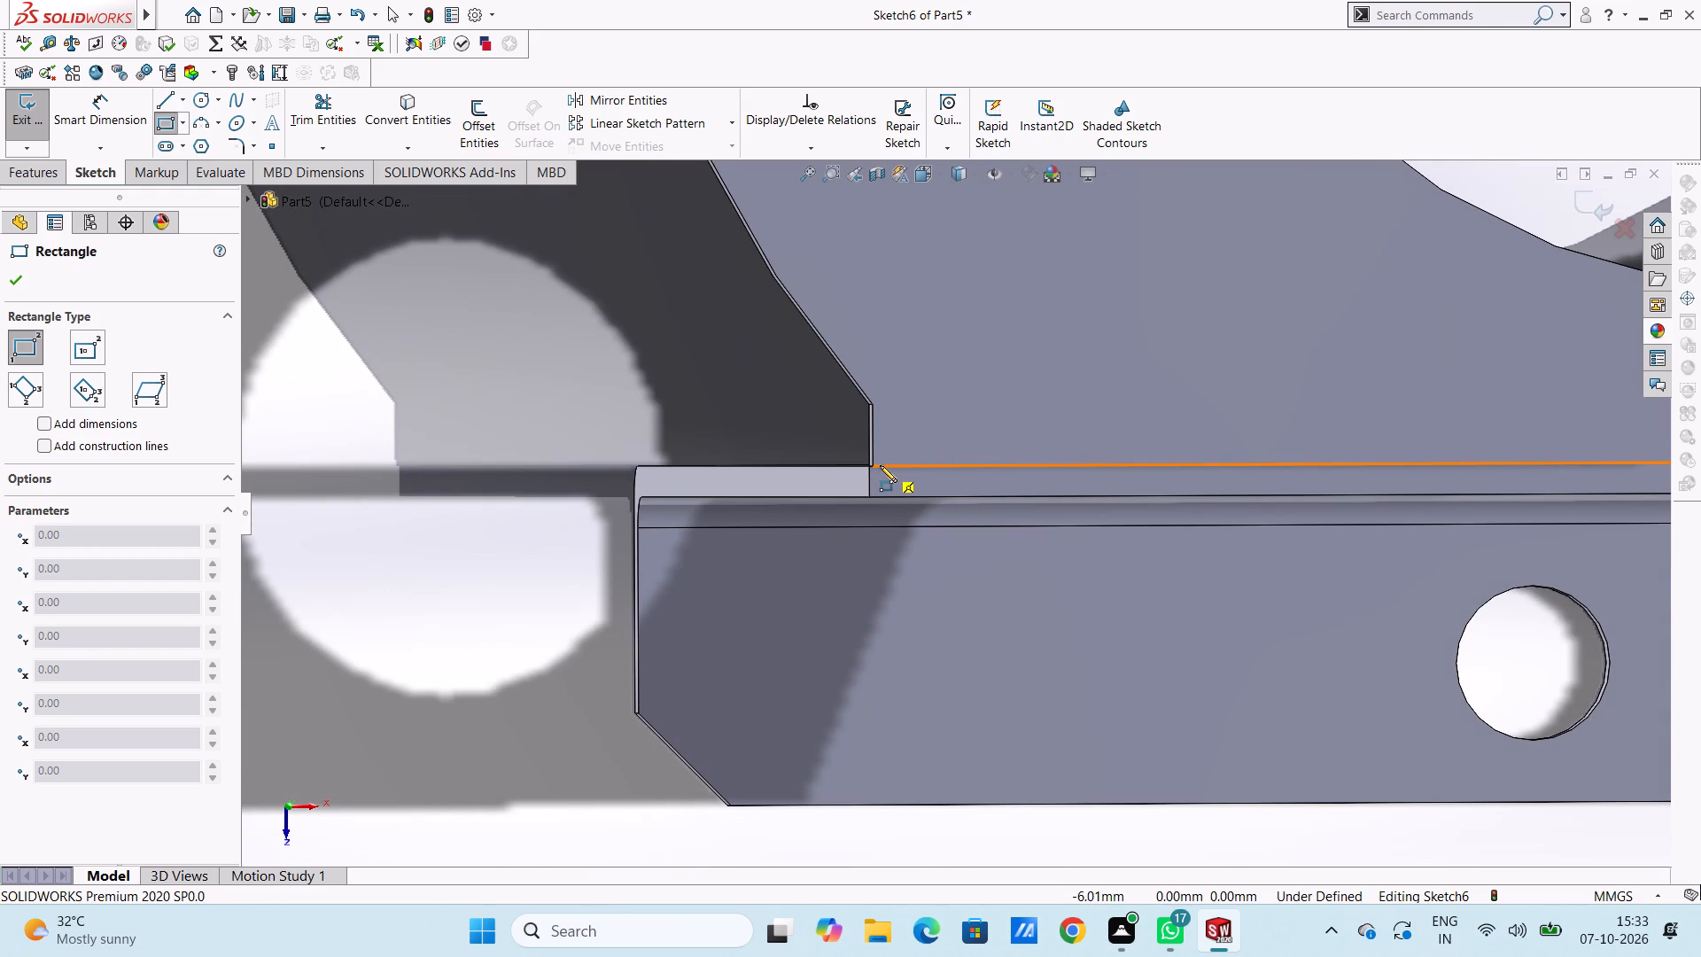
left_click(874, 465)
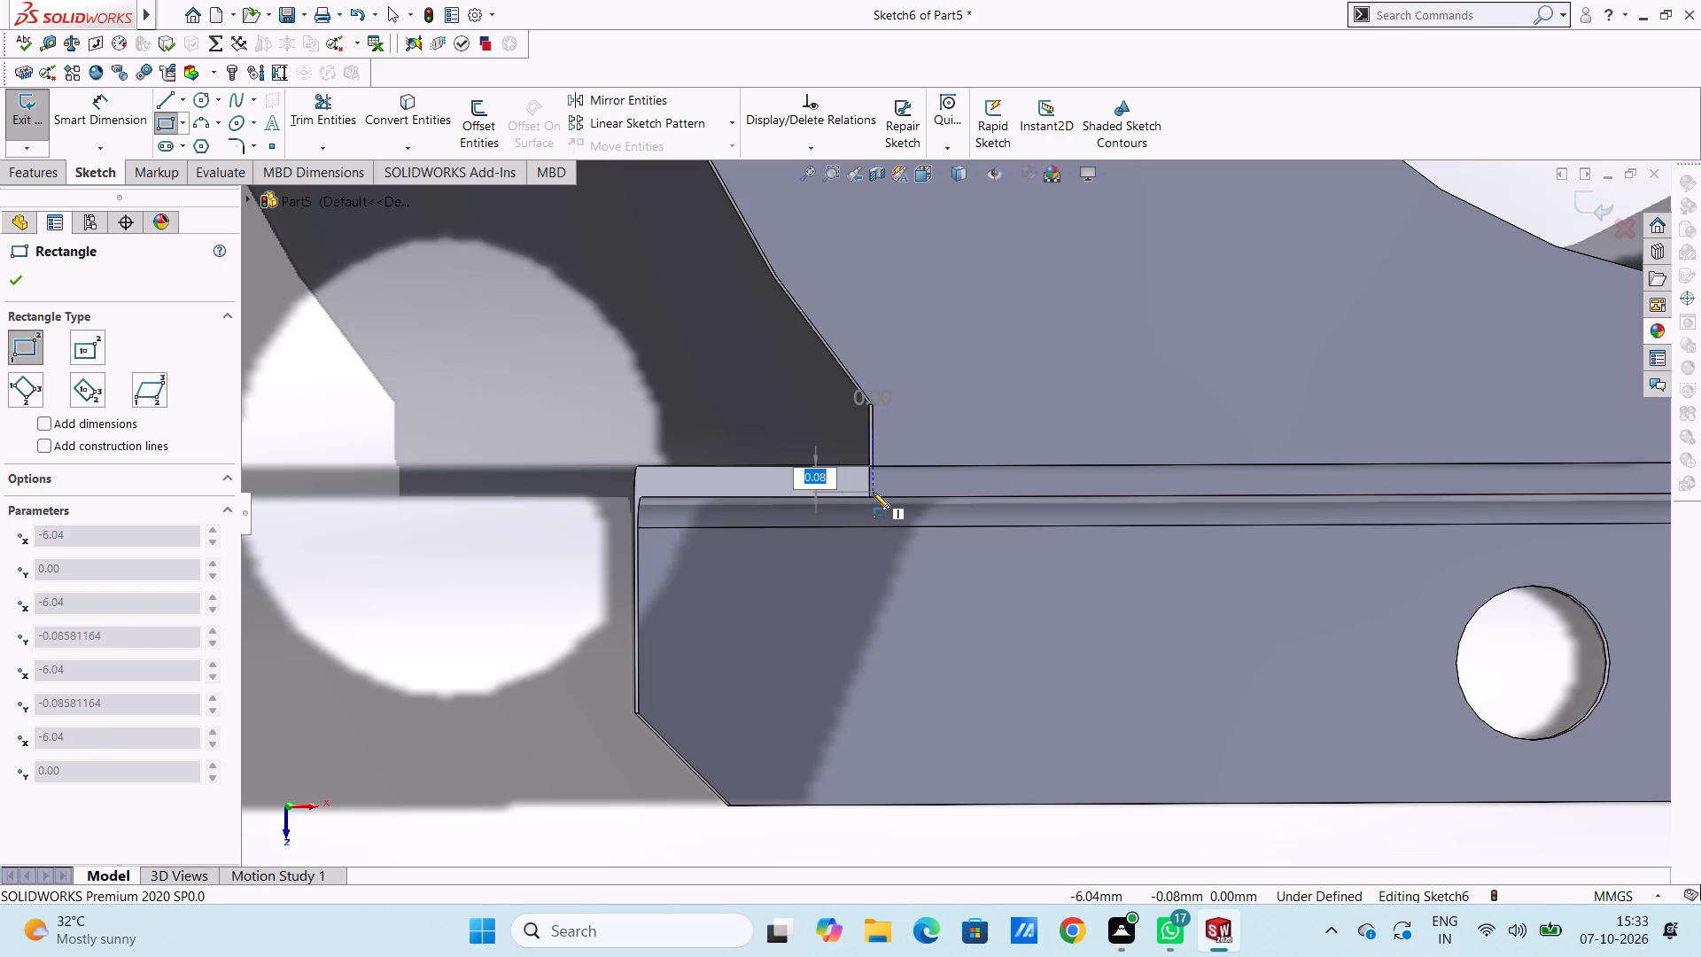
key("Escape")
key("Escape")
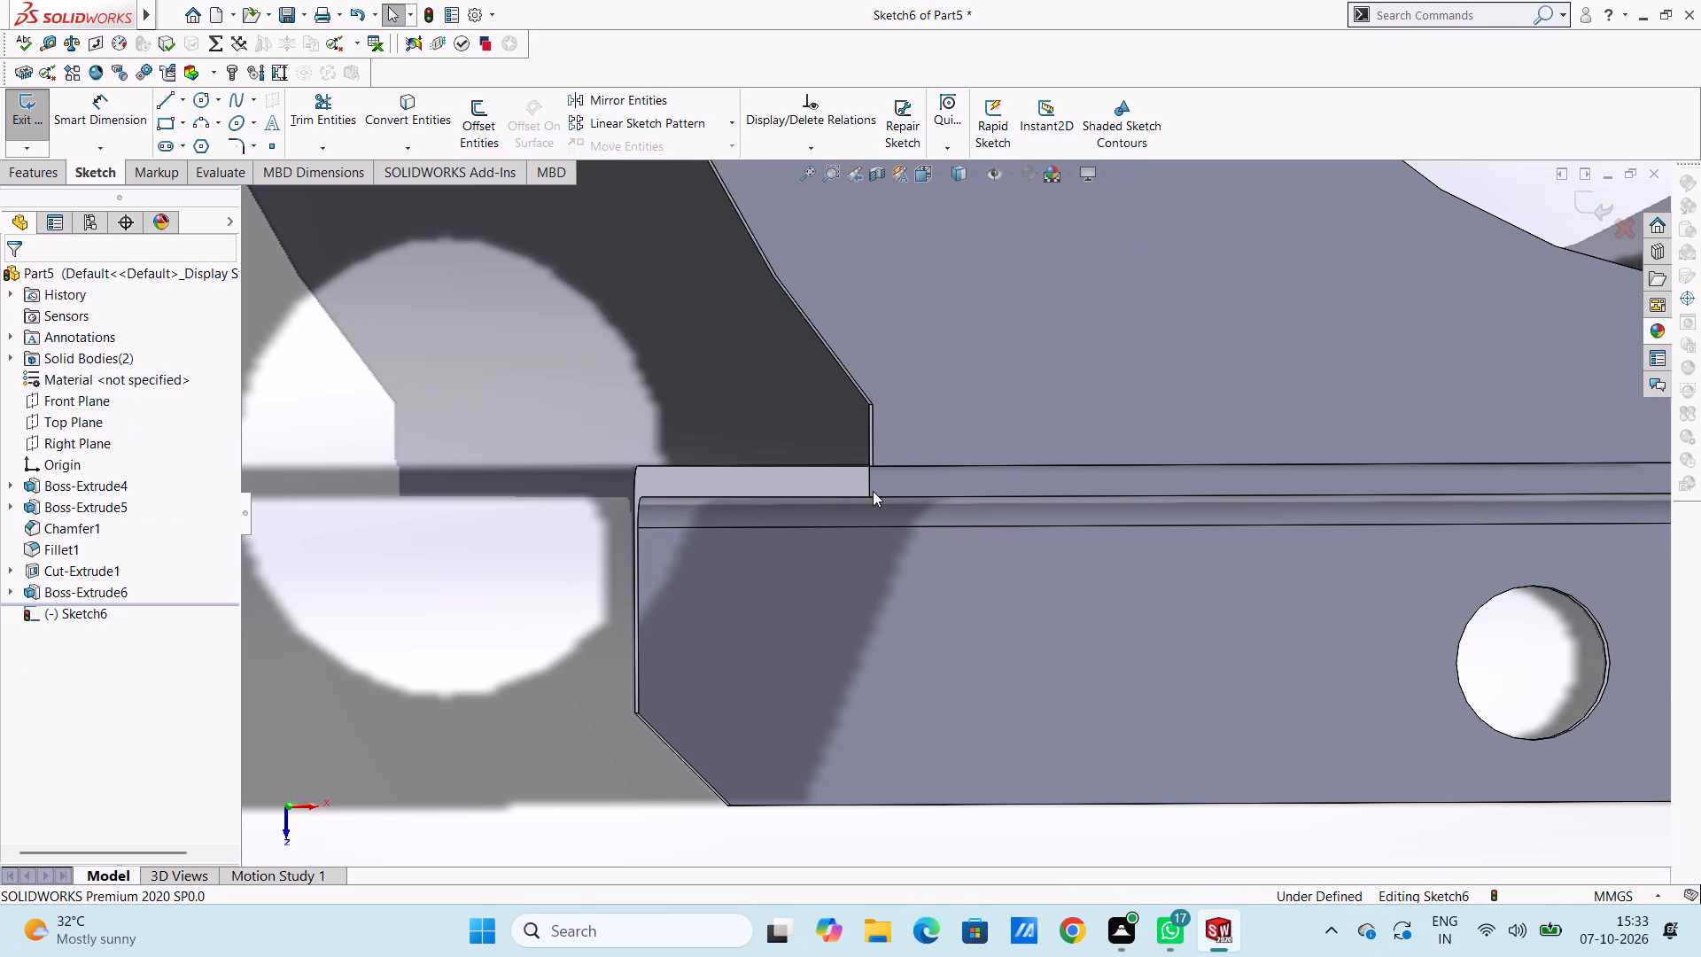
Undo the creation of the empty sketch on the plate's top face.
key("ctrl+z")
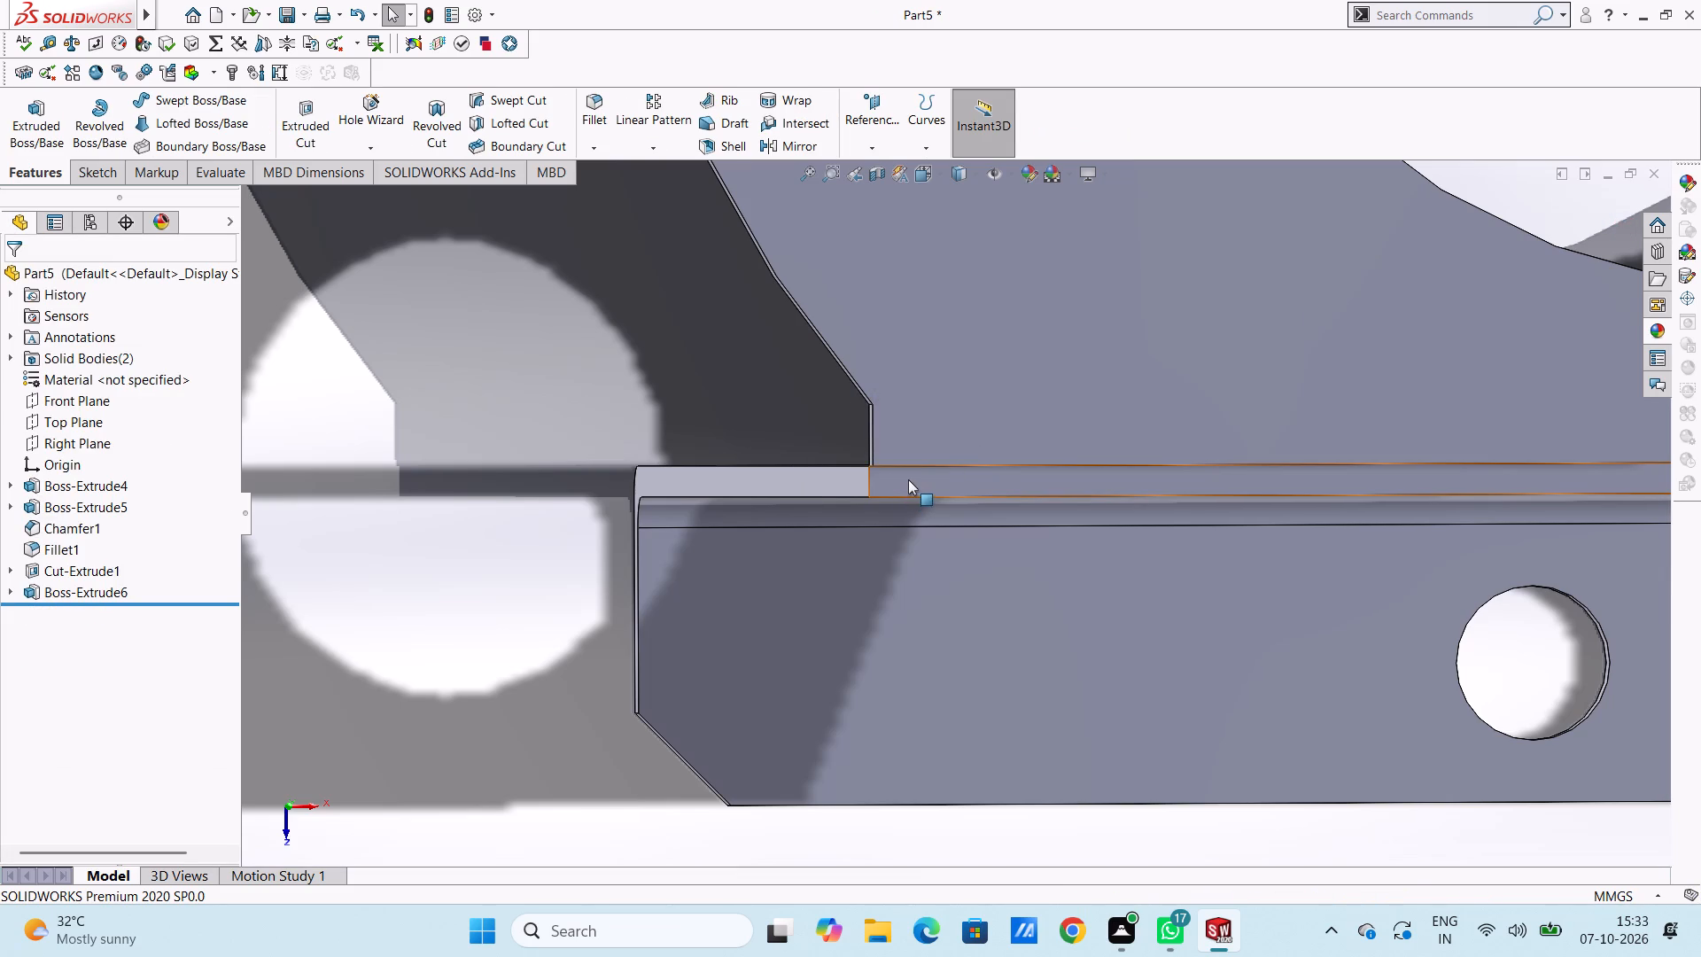
On the wall's narrow top face, open a new sketch and draw a rectangle about 4.54 by 0.10 mm covering the negative-X strip.
left_click(908, 479)
left_click(991, 429)
left_click(609, 422)
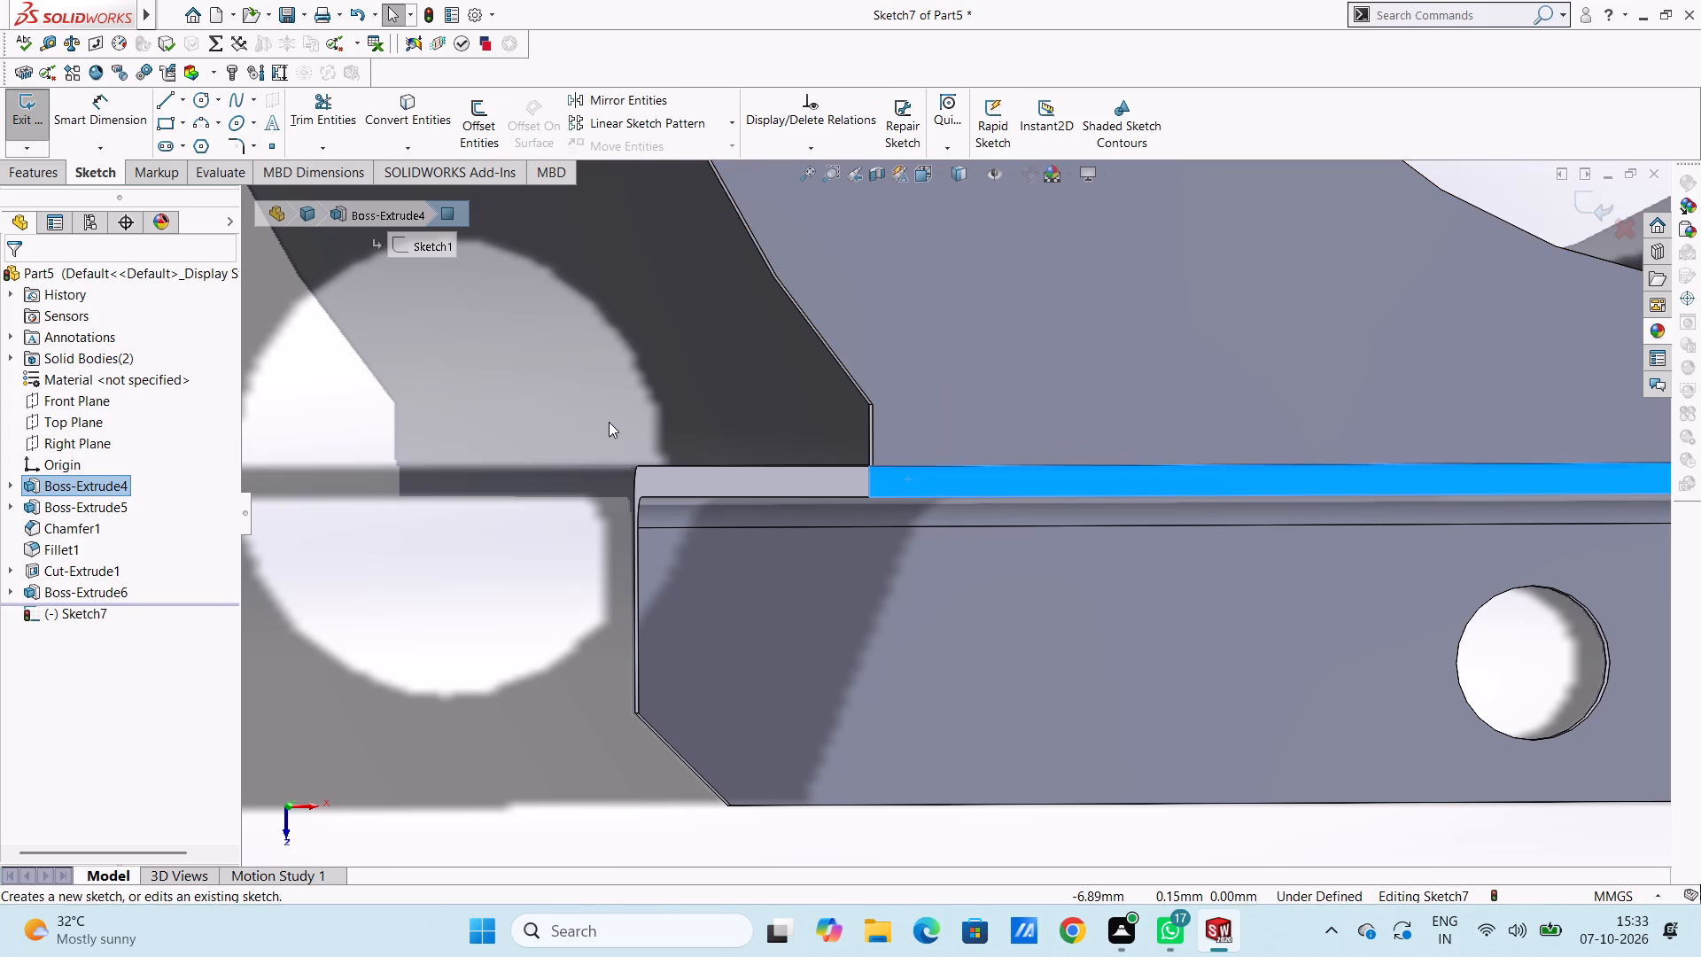
left_click(166, 123)
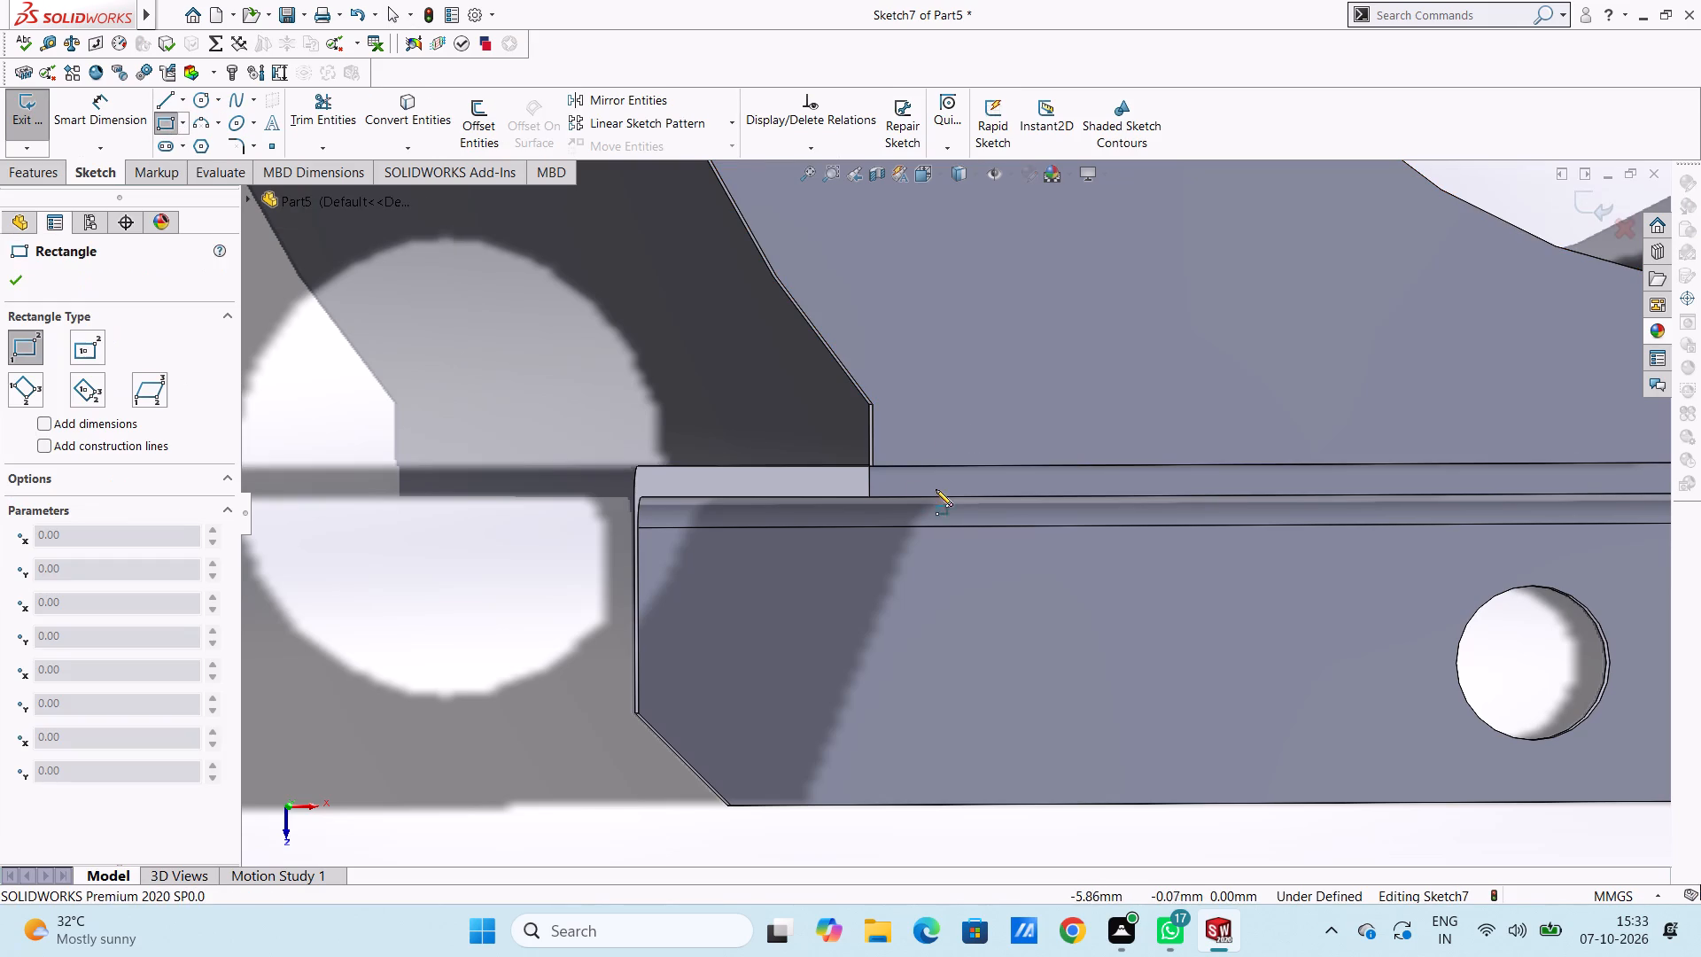
left_click(869, 497)
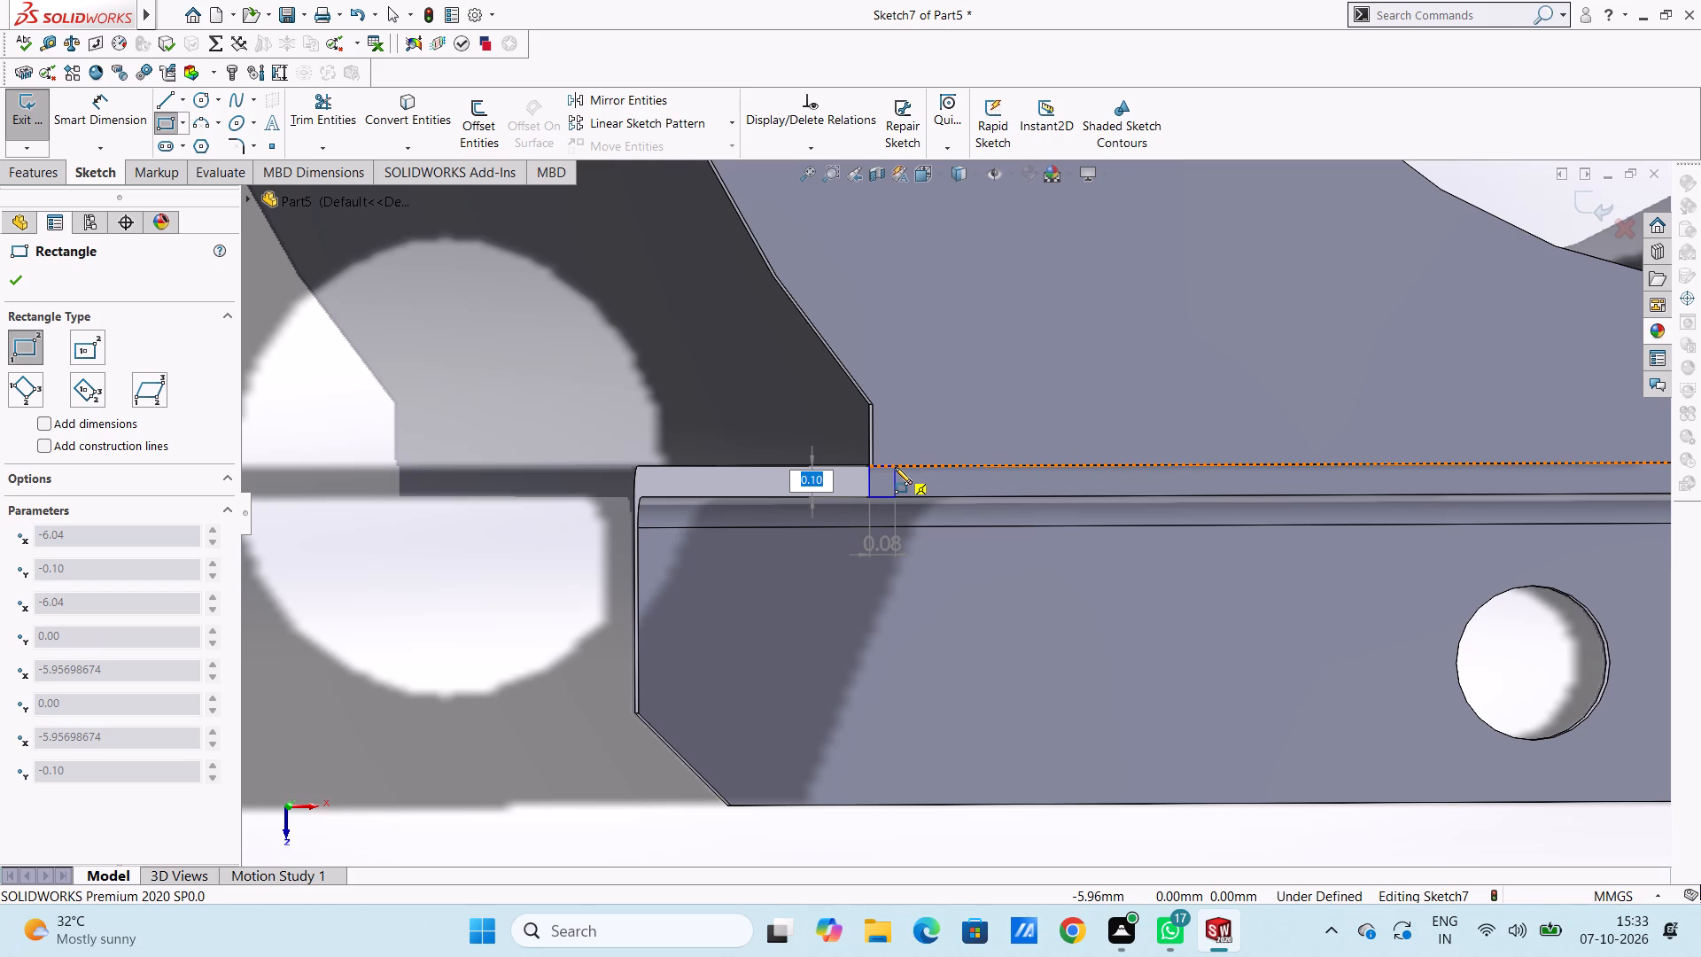
key("Return")
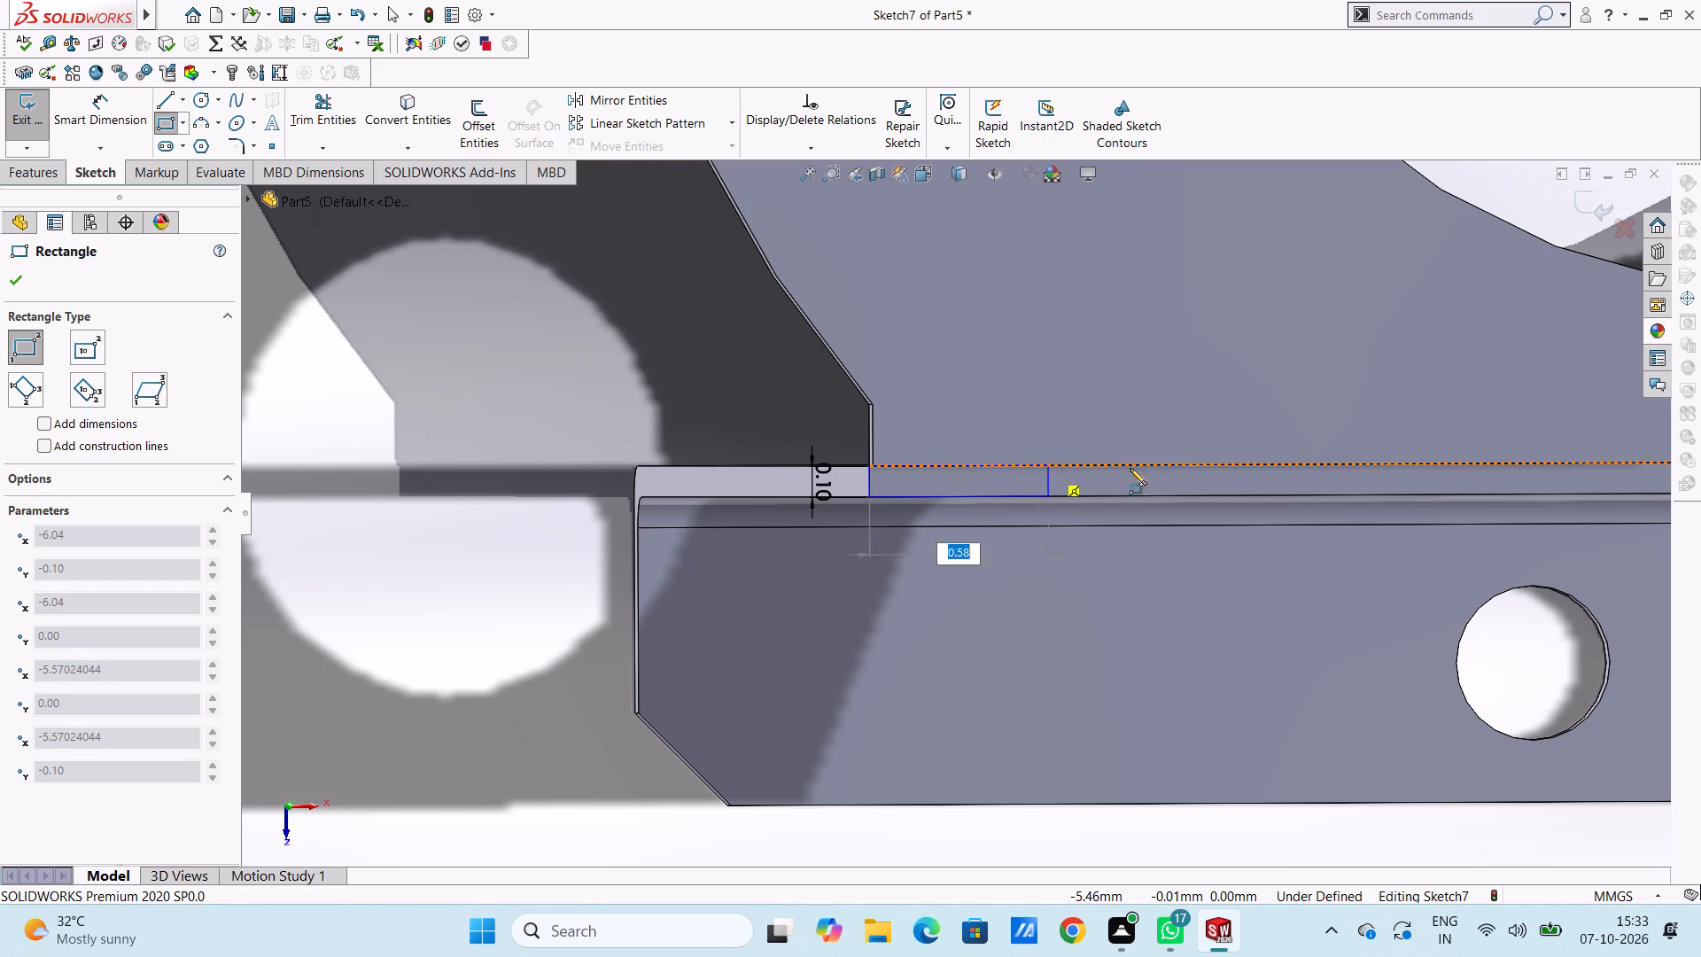
scroll(1286, 466, "down", 1)
scroll(1286, 466, "up", 5)
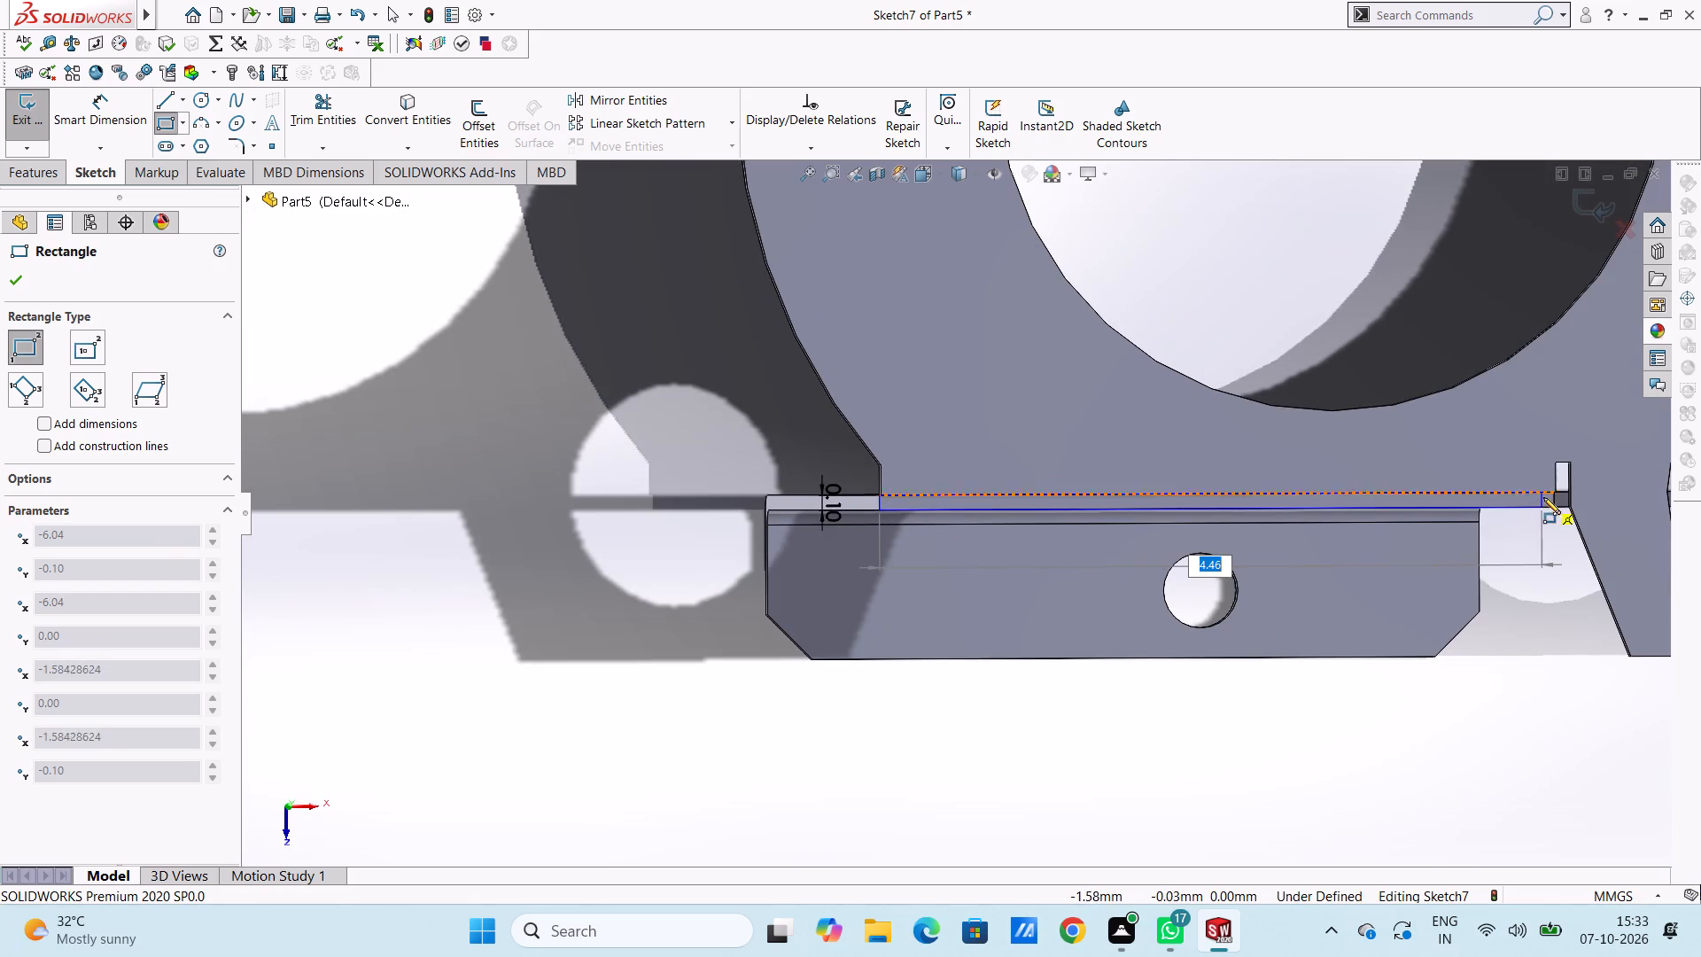
left_click(1556, 508)
Draw a second rectangle about 3.92 by 0.10 mm along the positive-X strip, from beside the relief slot to the plate's outer end.
scroll(1540, 608, "up", 4)
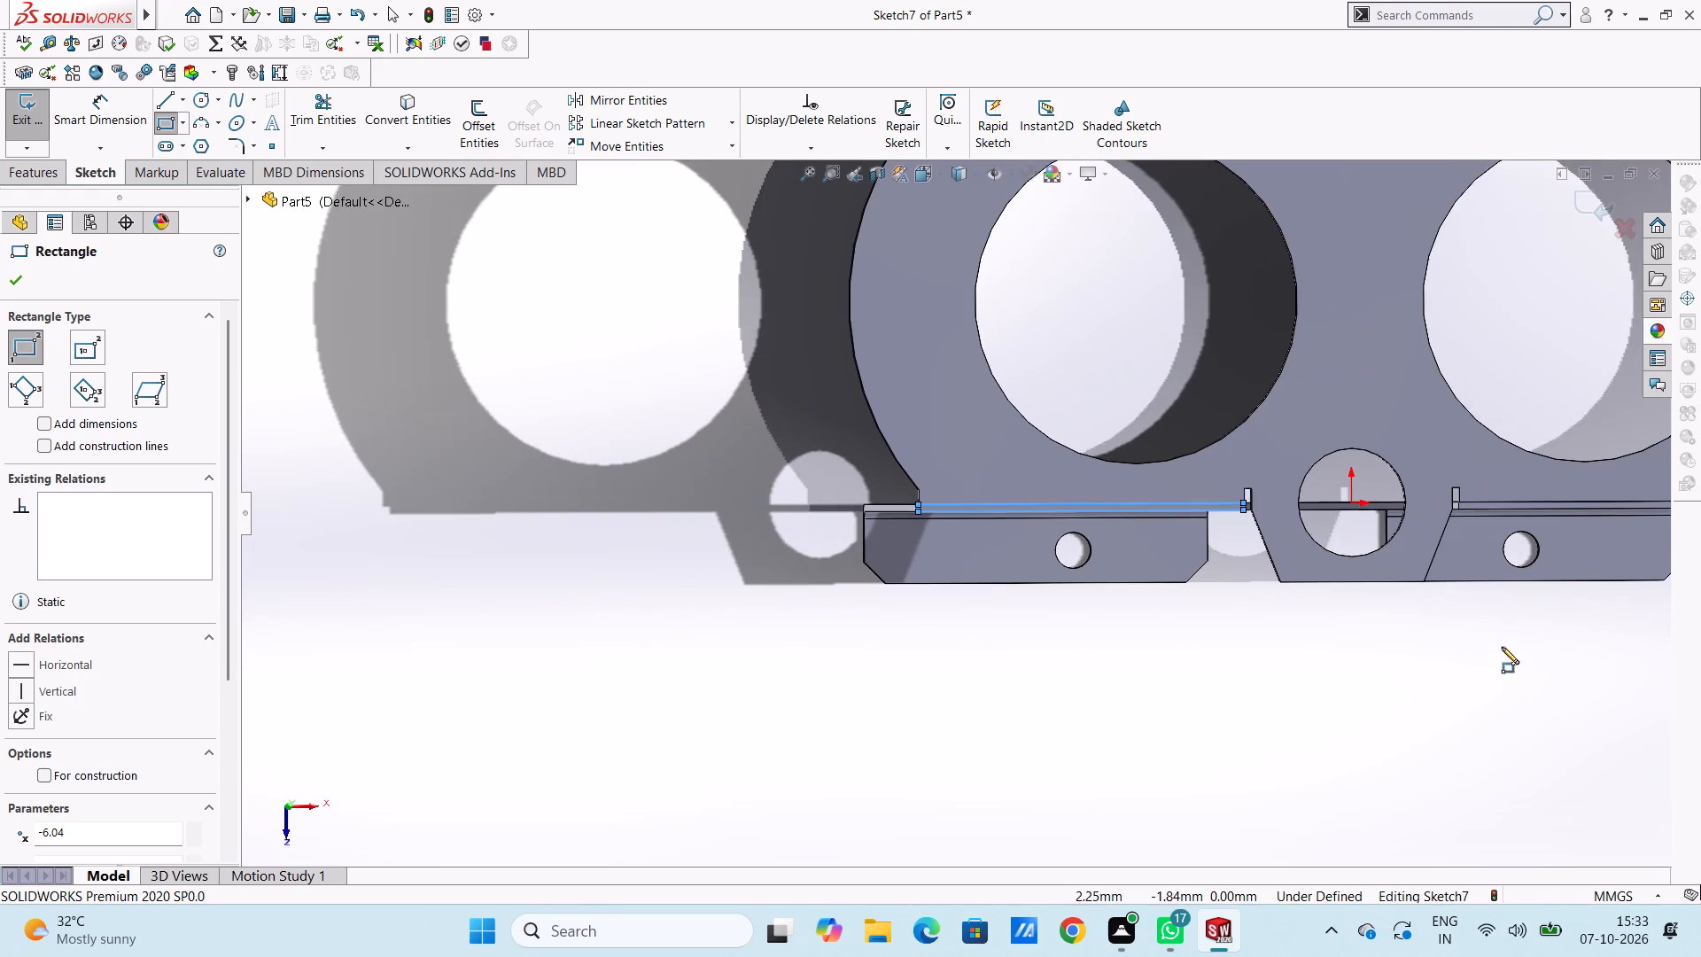
middle_click_drag(1476, 671, 1457, 664)
scroll(1425, 532, "down", 5)
scroll(1237, 465, "down", 4)
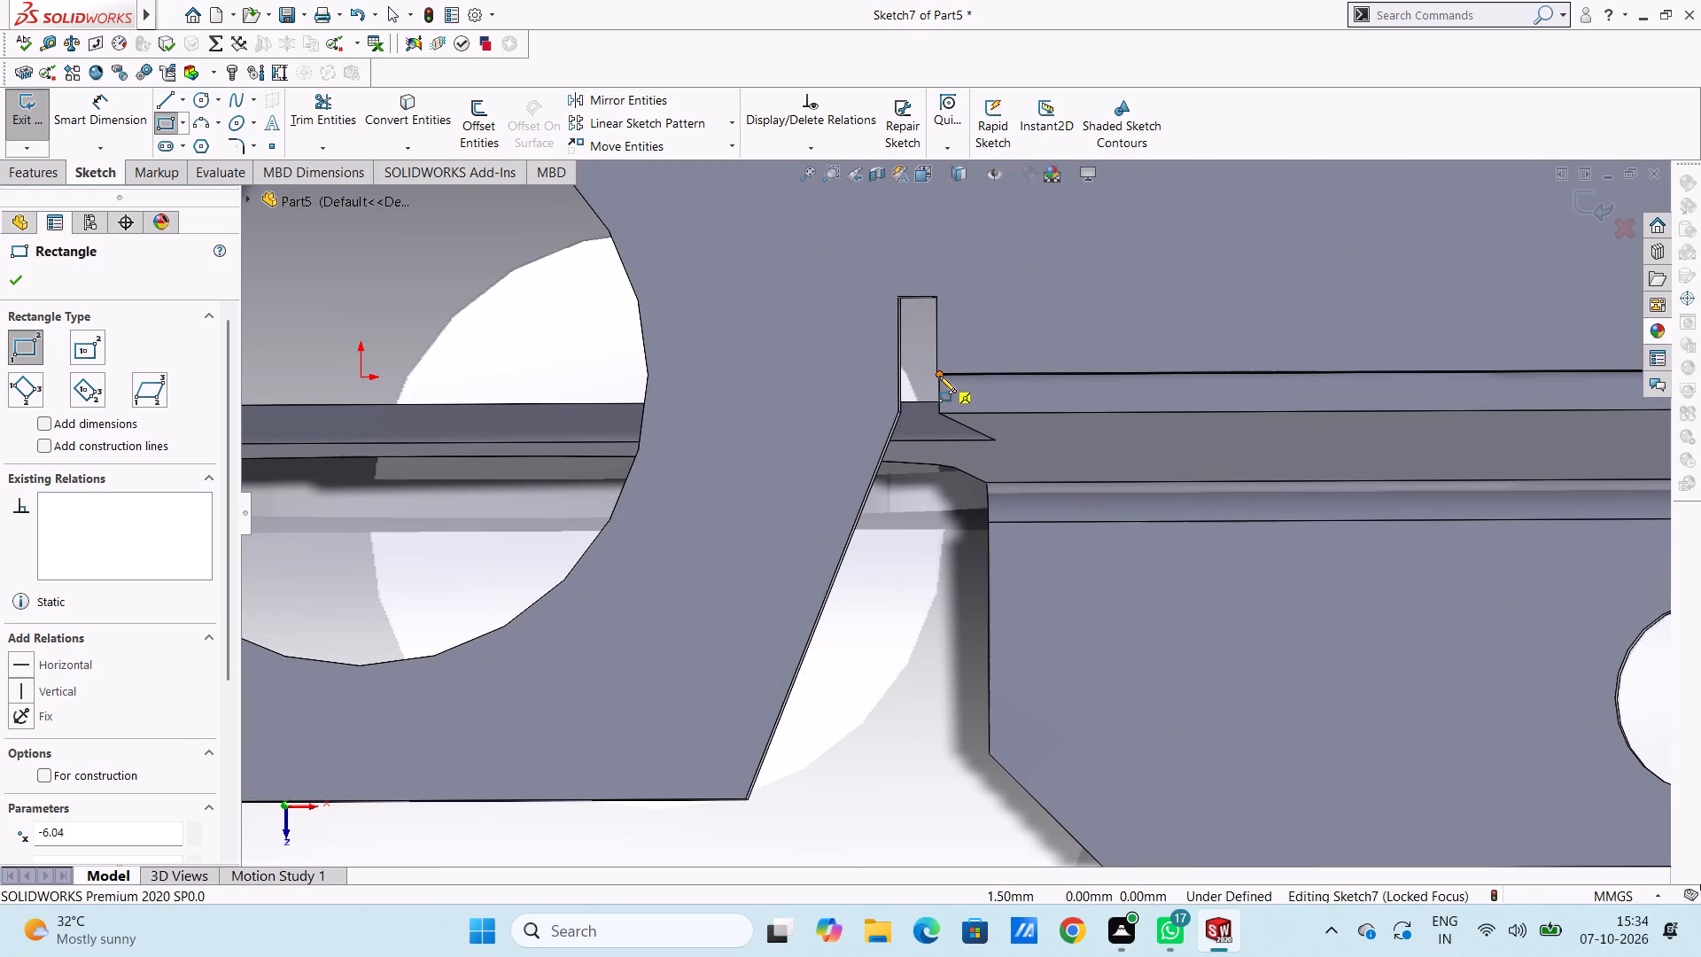
left_click(939, 376)
scroll(1210, 437, "up", 4)
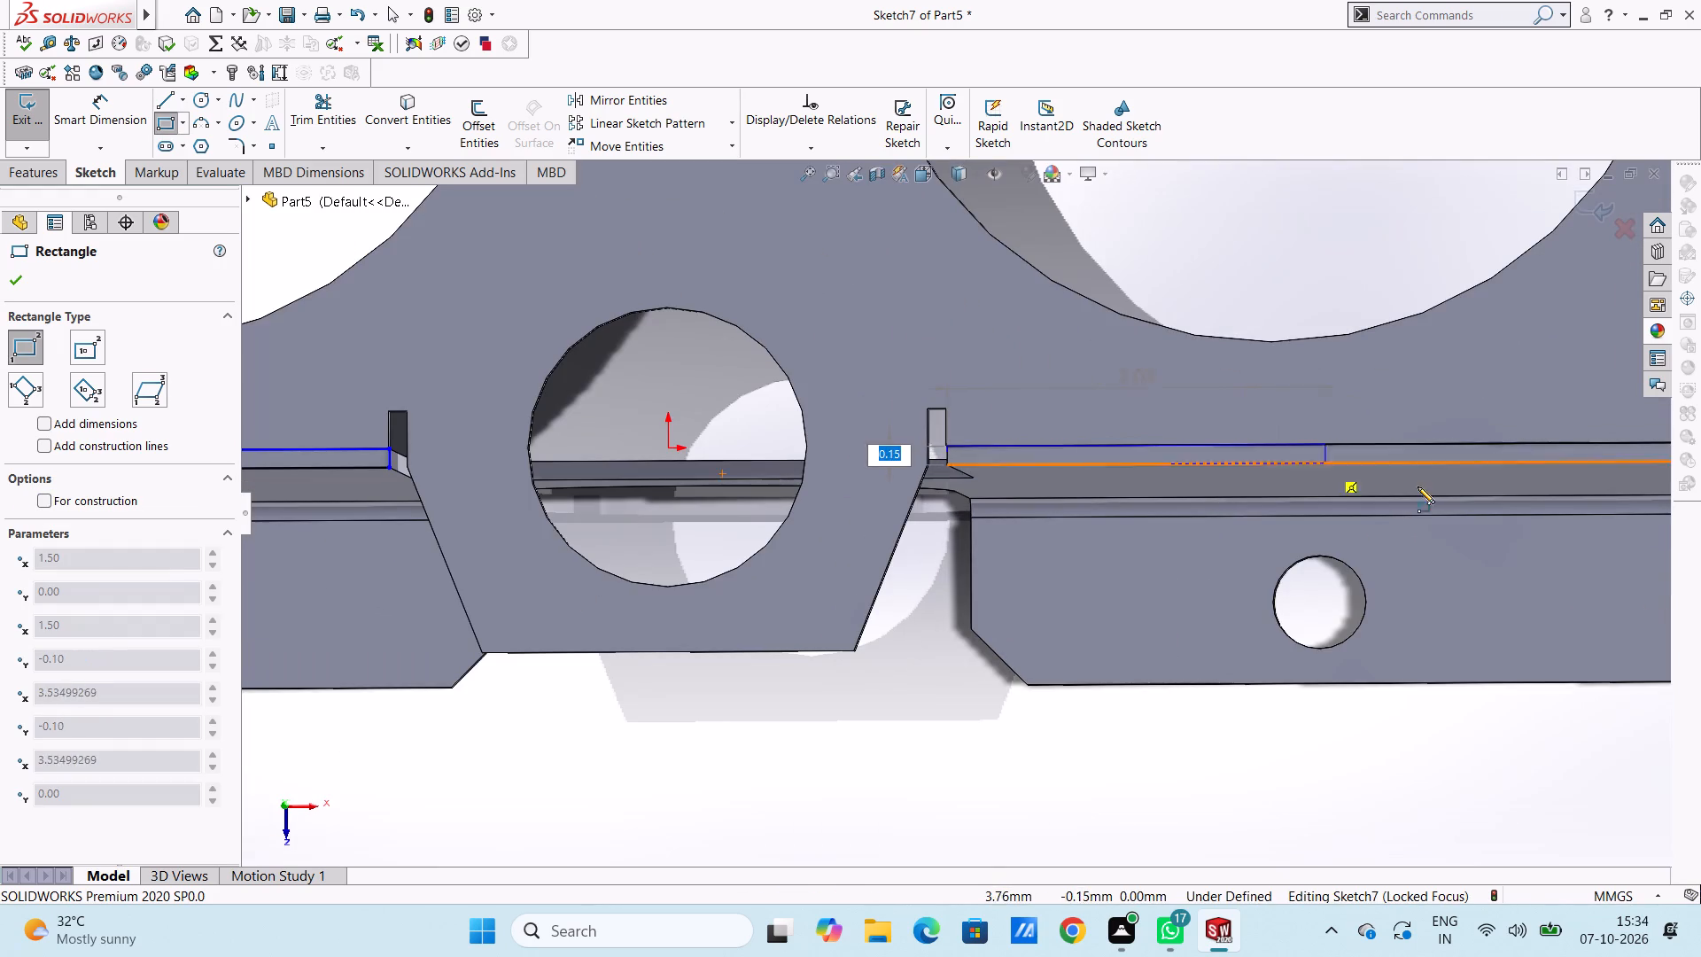
scroll(1425, 489, "up", 3)
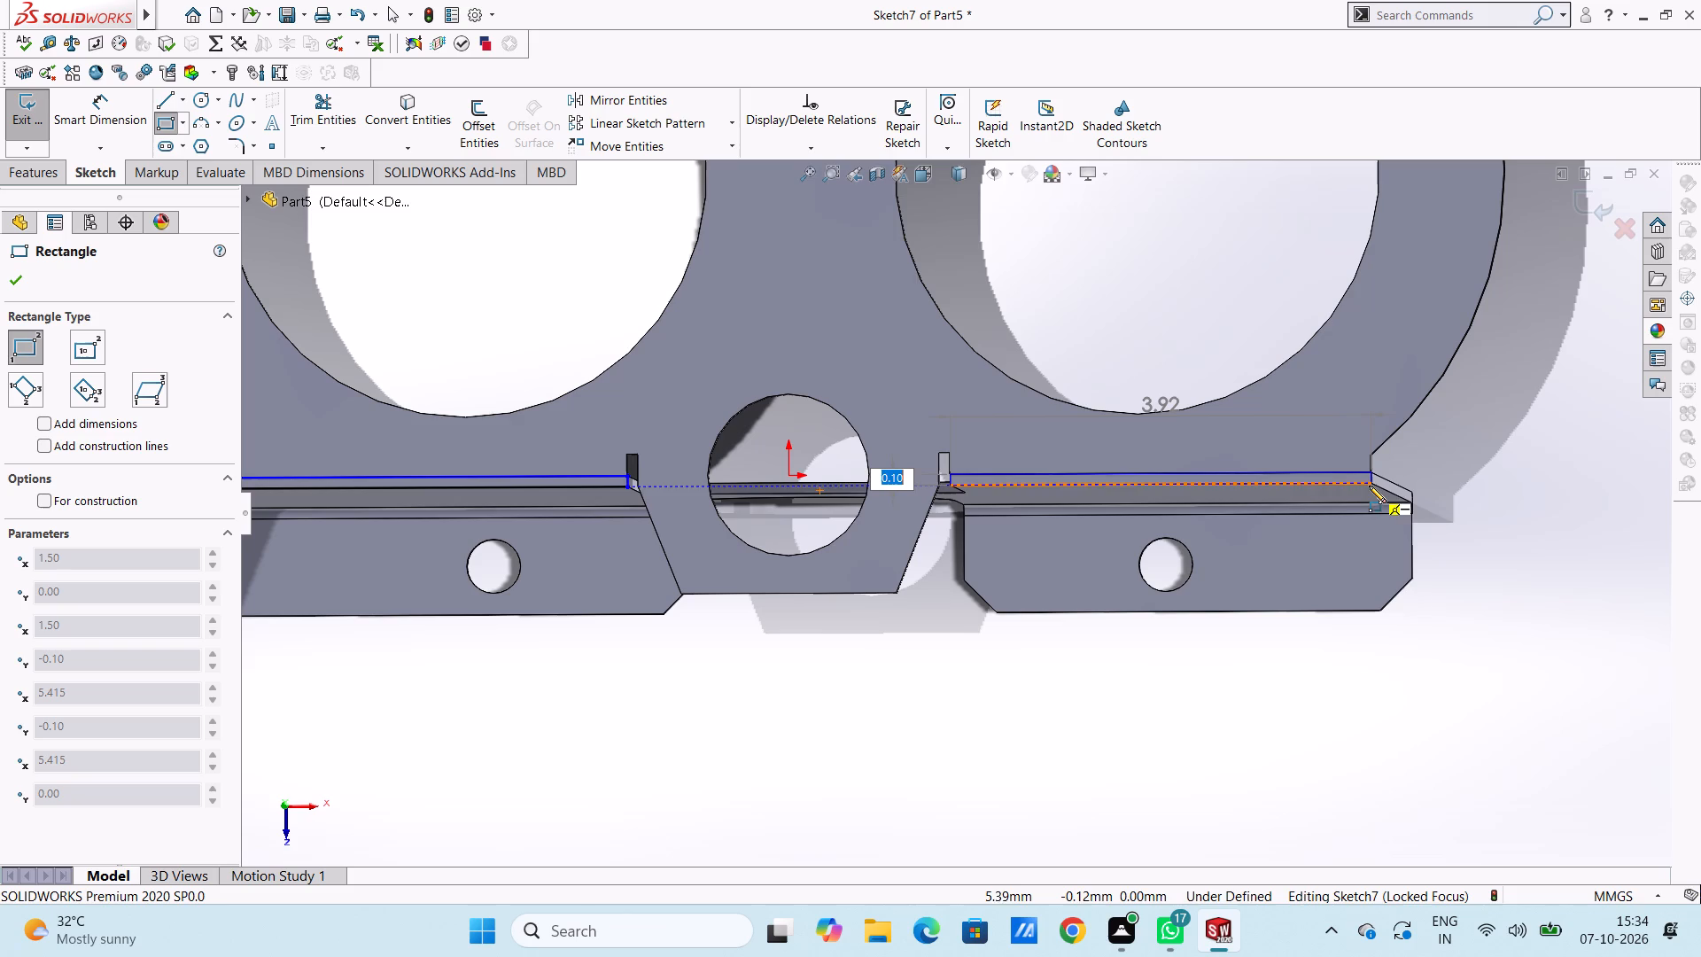
left_click(1371, 485)
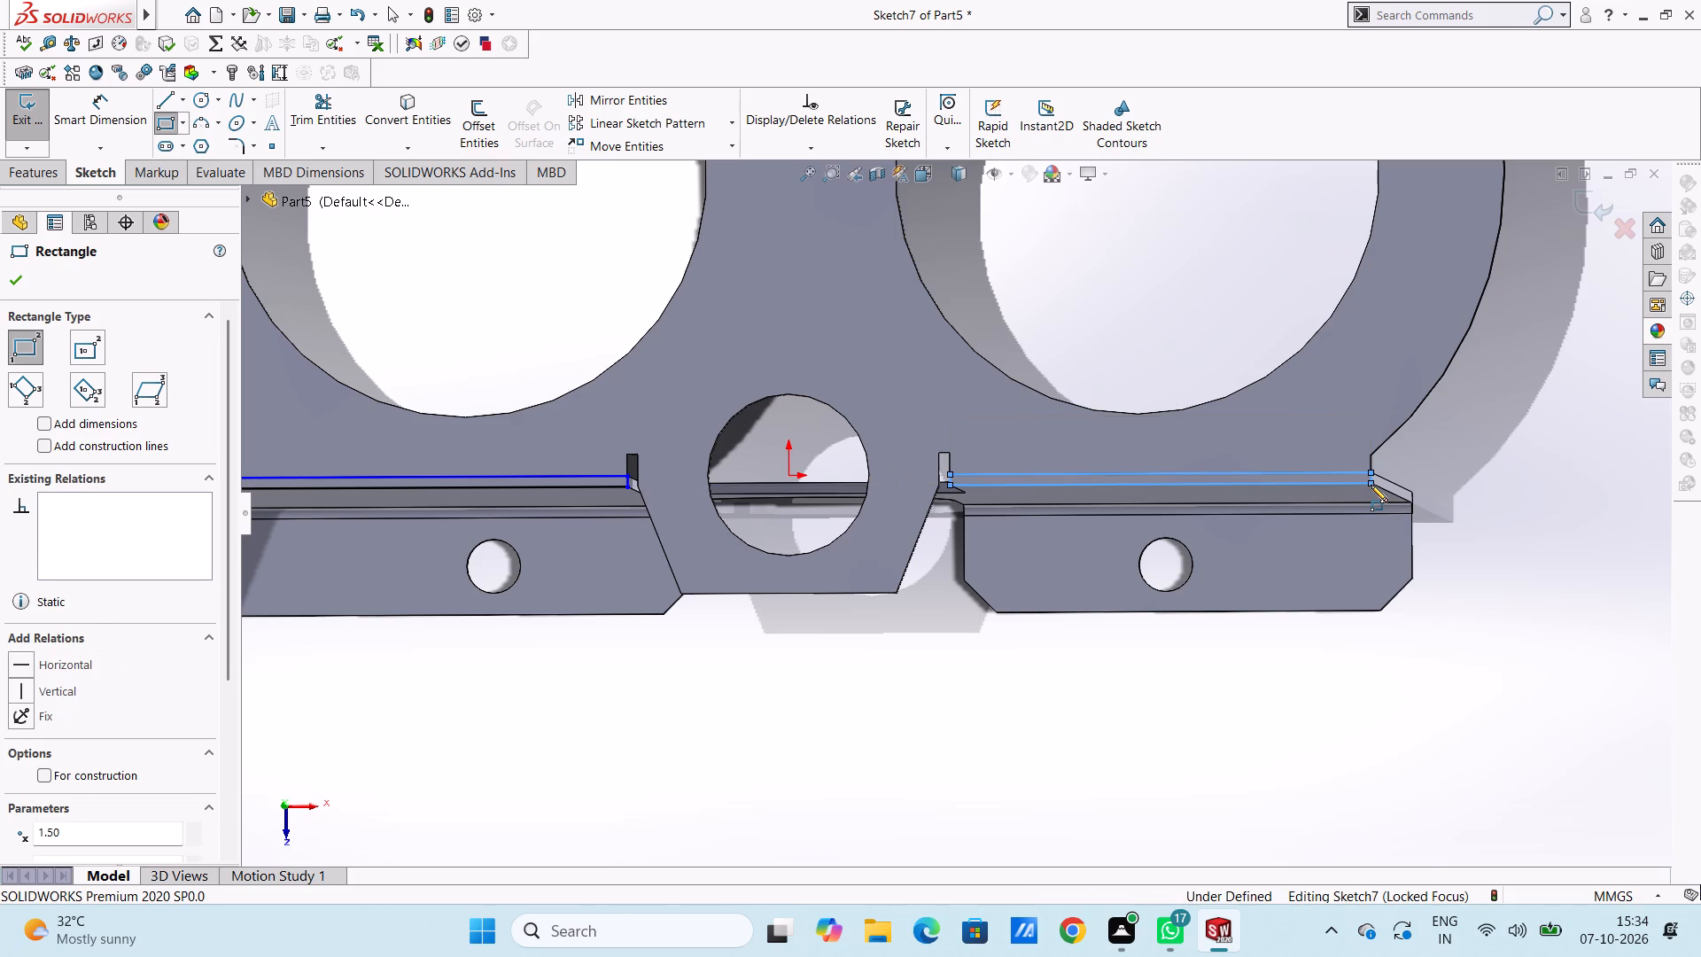
key("Escape")
Dimension the short side of the negative-X rectangle at 0.10 mm.
scroll(560, 712, "up", 3)
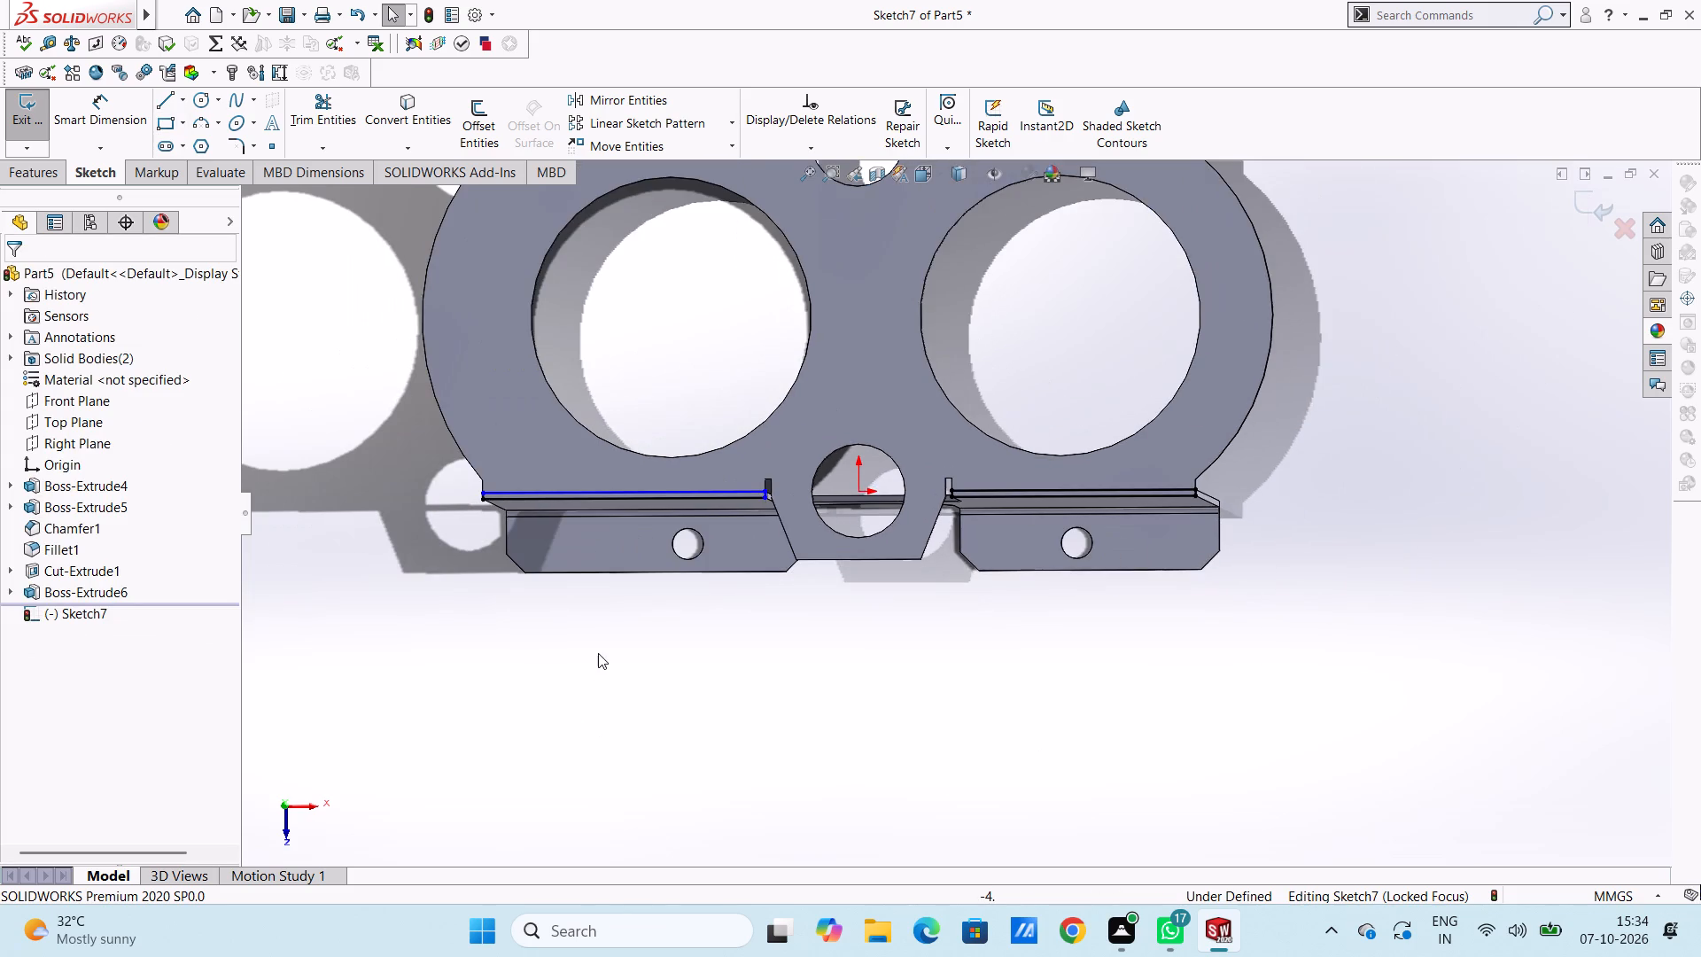
middle_click_drag(607, 657, 620, 681)
scroll(610, 582, "down", 5)
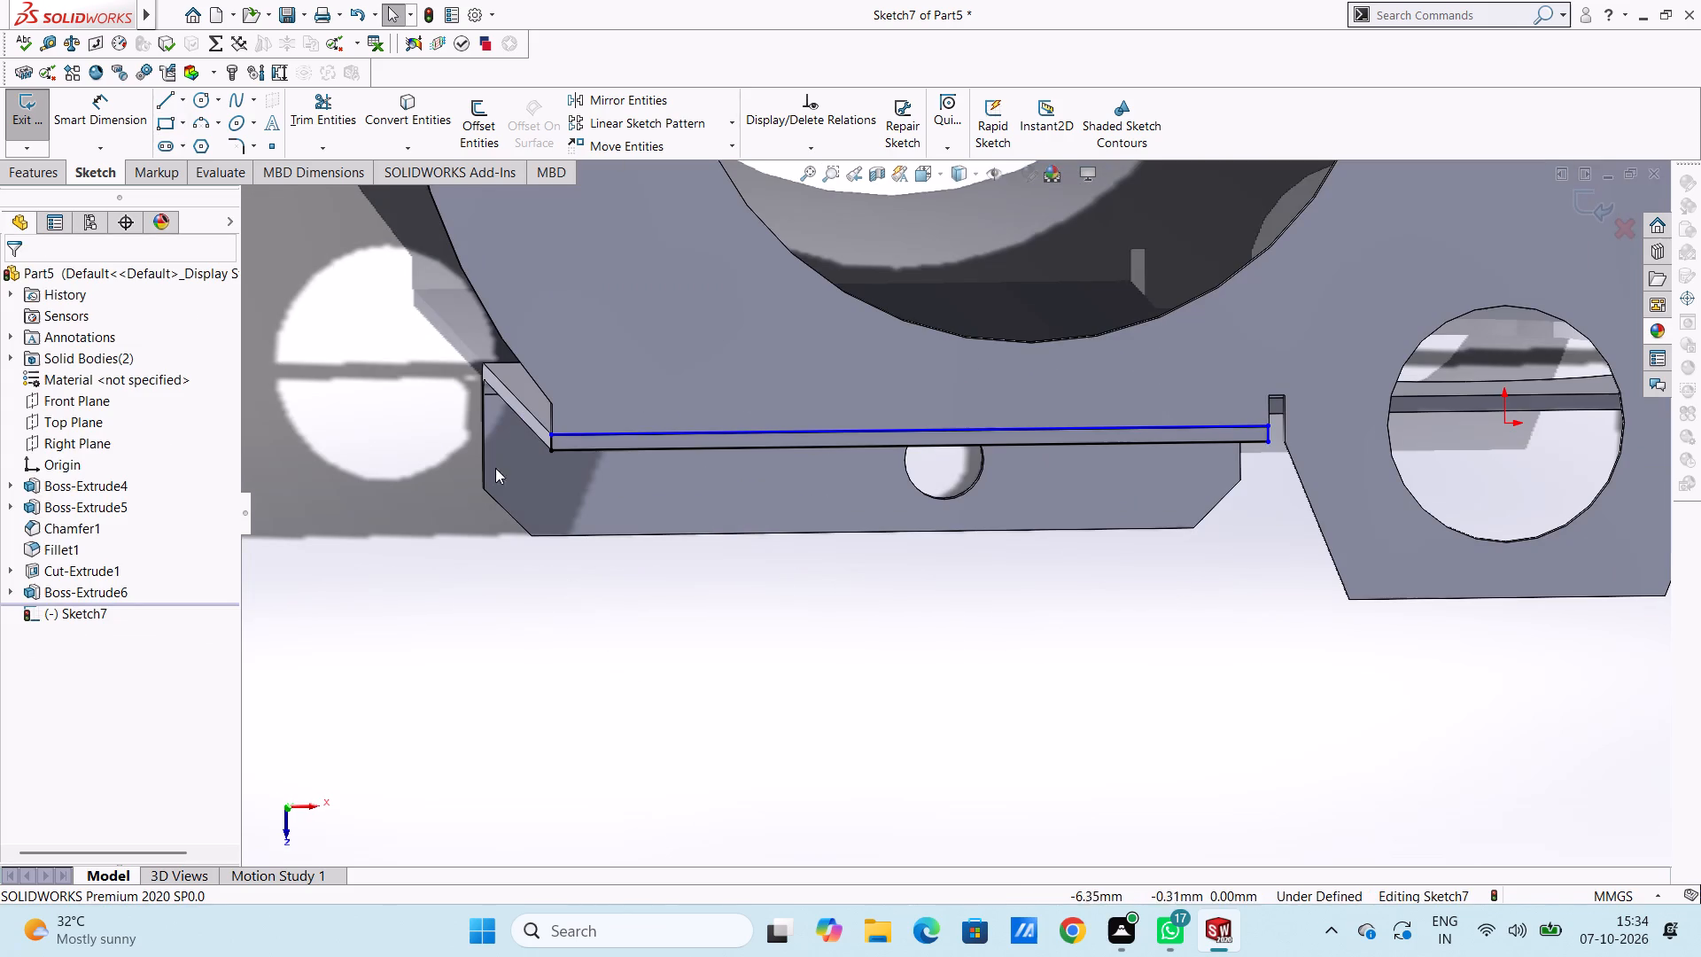
left_click(101, 128)
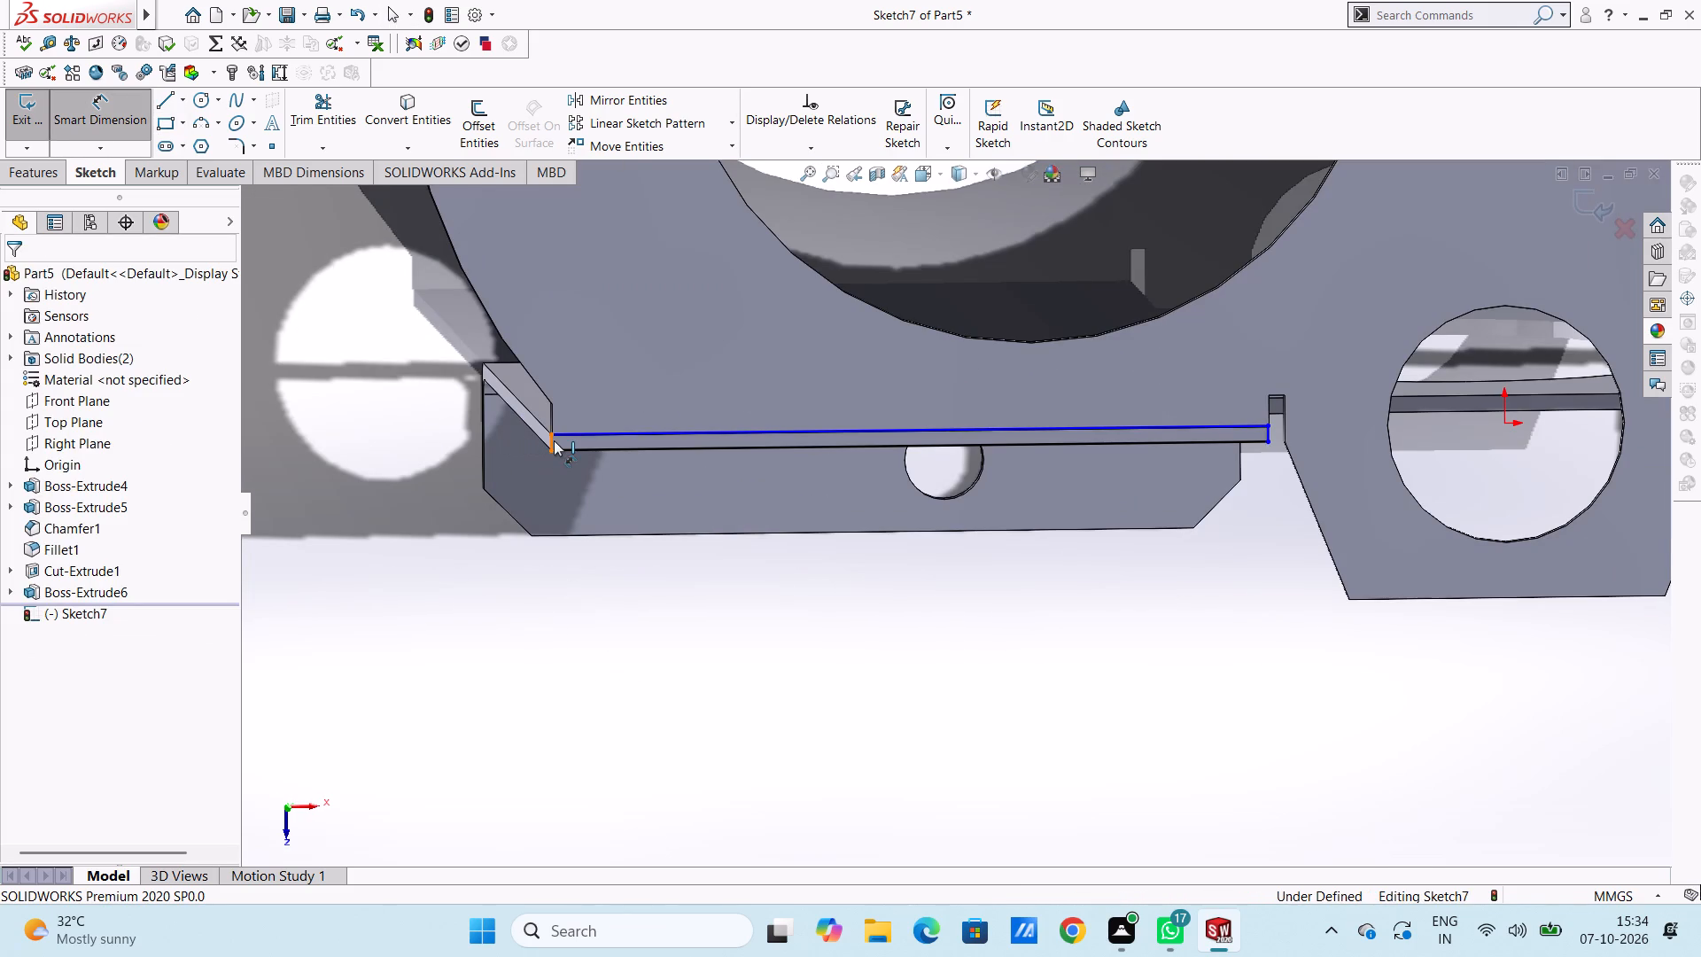
left_click(554, 440)
left_click(405, 440)
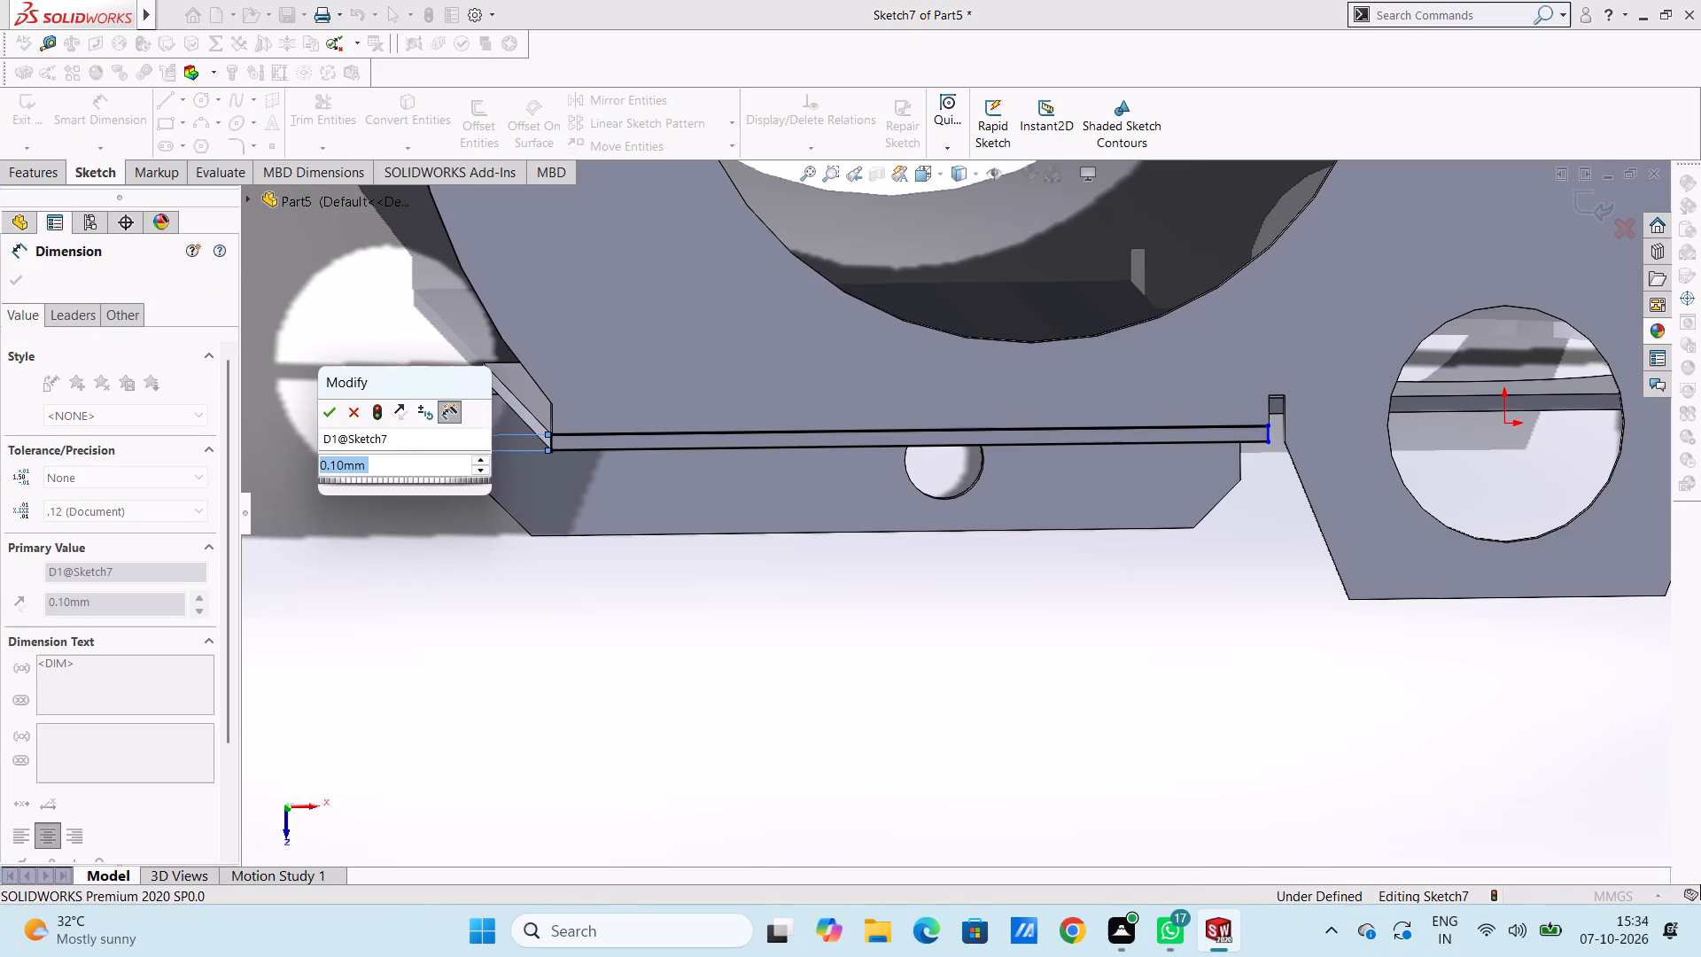
left_click(332, 416)
left_click(330, 385)
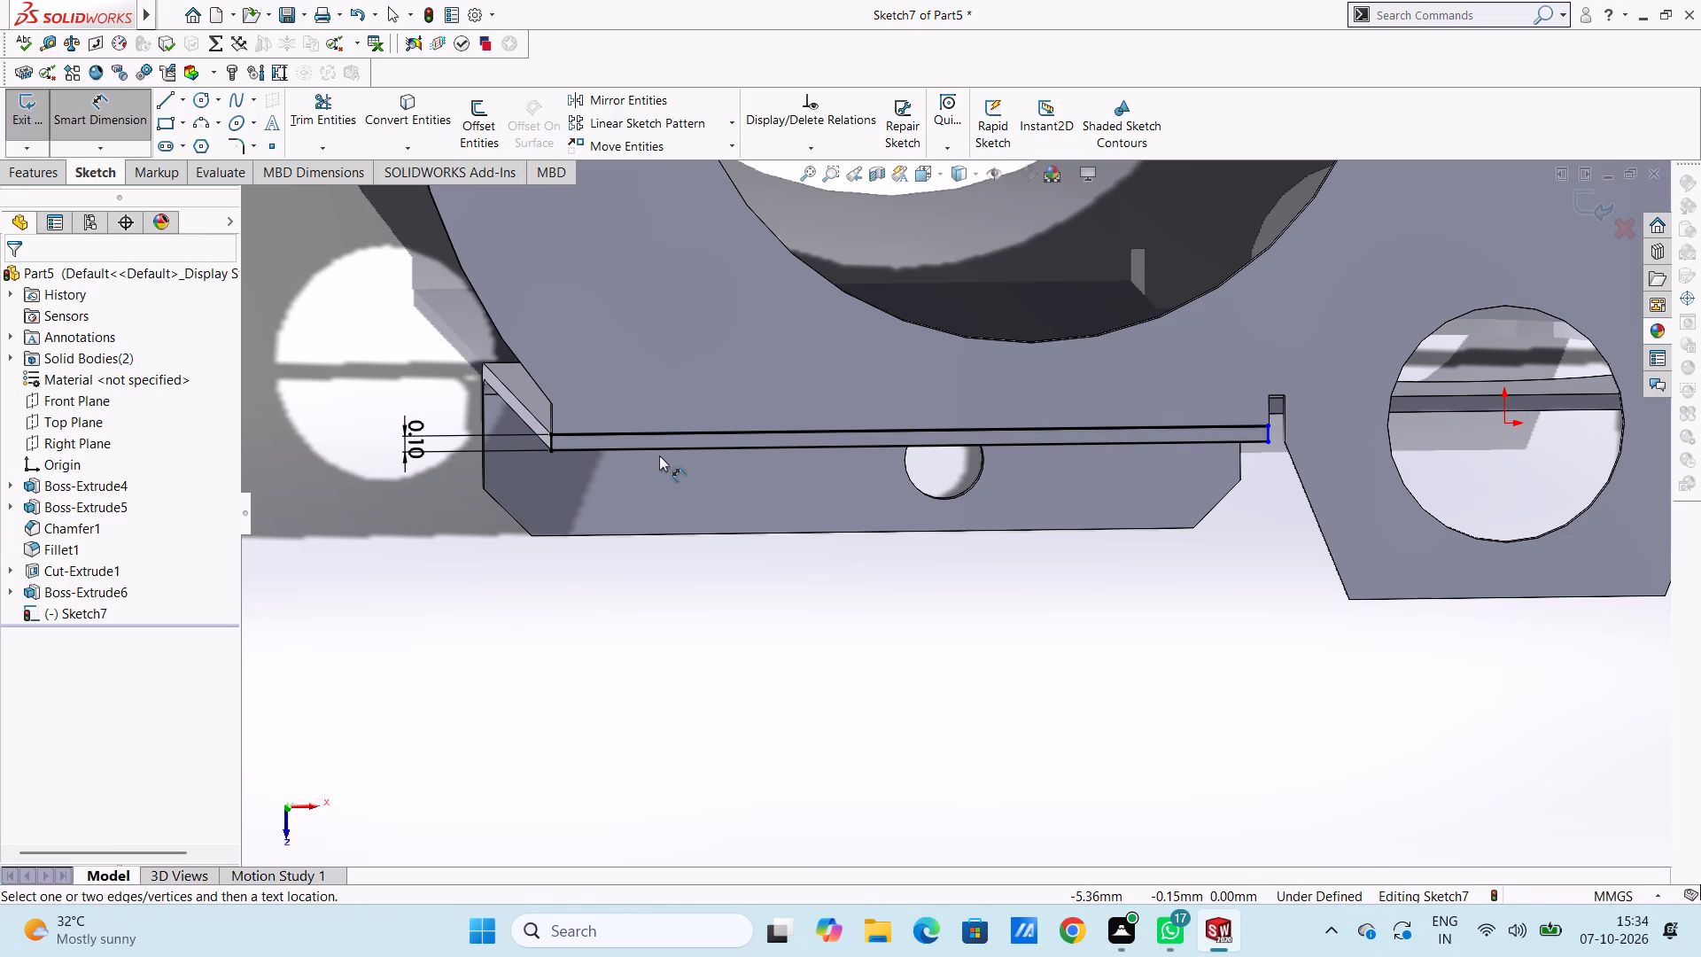
Dimension the long side of the negative-X rectangle in the wall-top sketch.
left_click(660, 453)
left_click(672, 644)
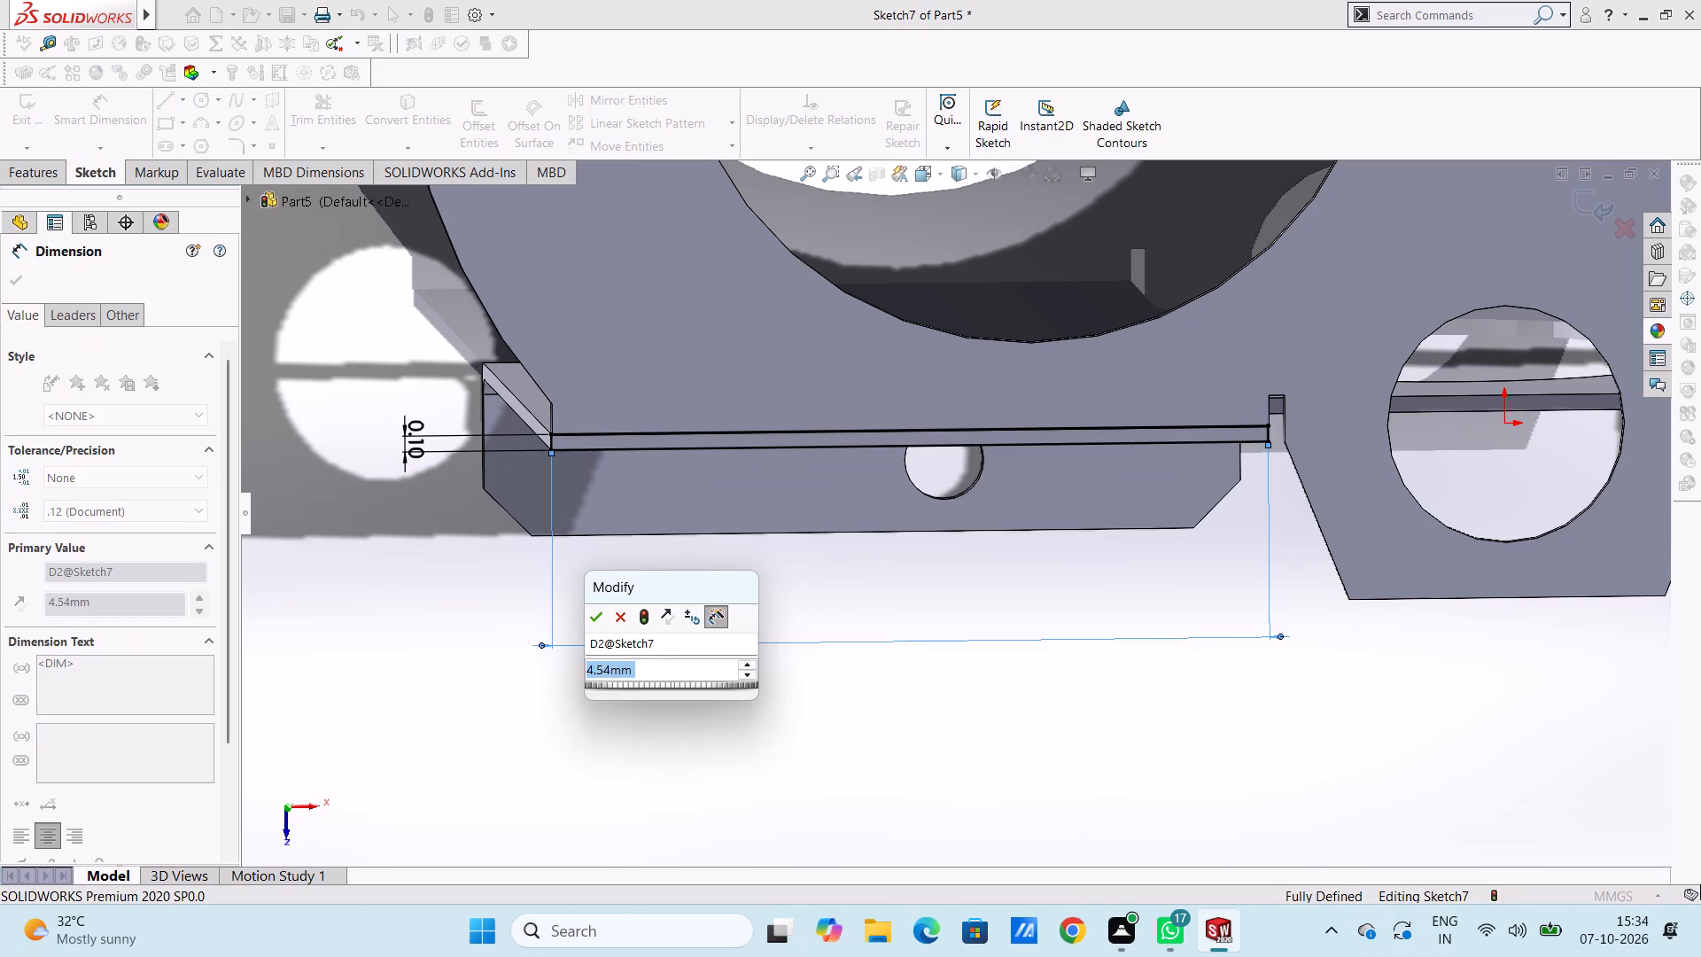
left_click(596, 616)
left_click(512, 615)
Extrude the two strip rectangles 0.10 mm blind from the sketch plane, merging the result with the plate and wall.
middle_click_drag(968, 738, 915, 662)
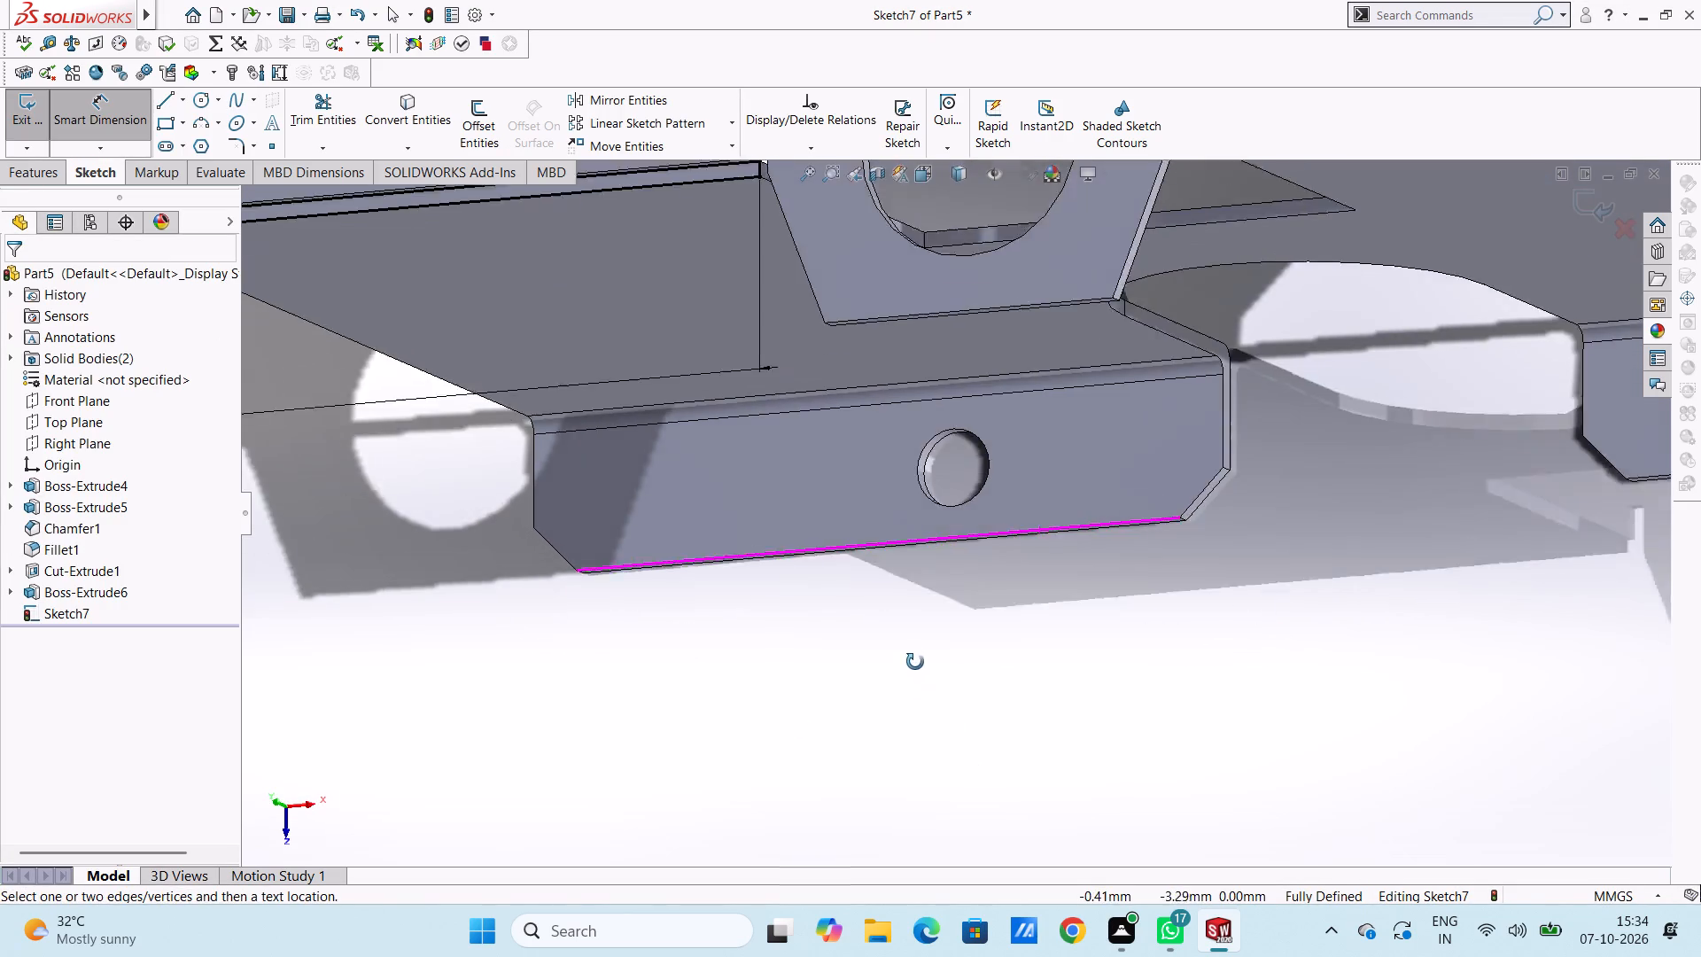
middle_click_drag(915, 662, 915, 656)
scroll(913, 655, "up", 5)
middle_click_drag(1019, 679, 950, 657)
left_click(83, 128)
left_click(43, 175)
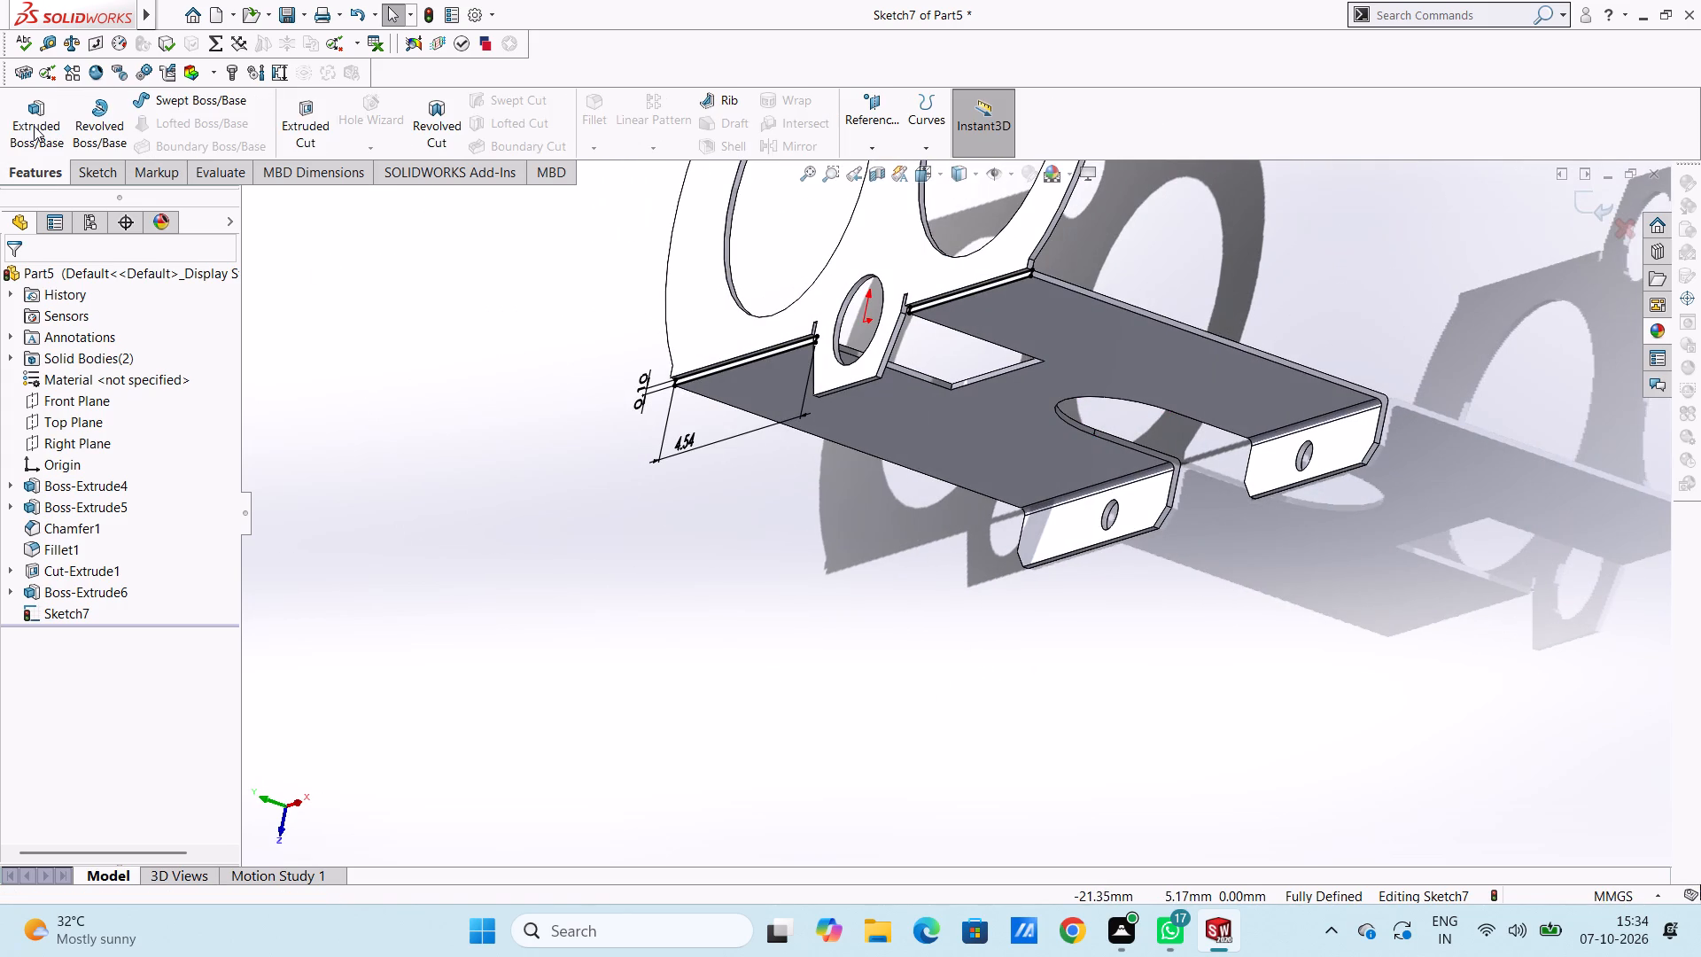
left_click(34, 126)
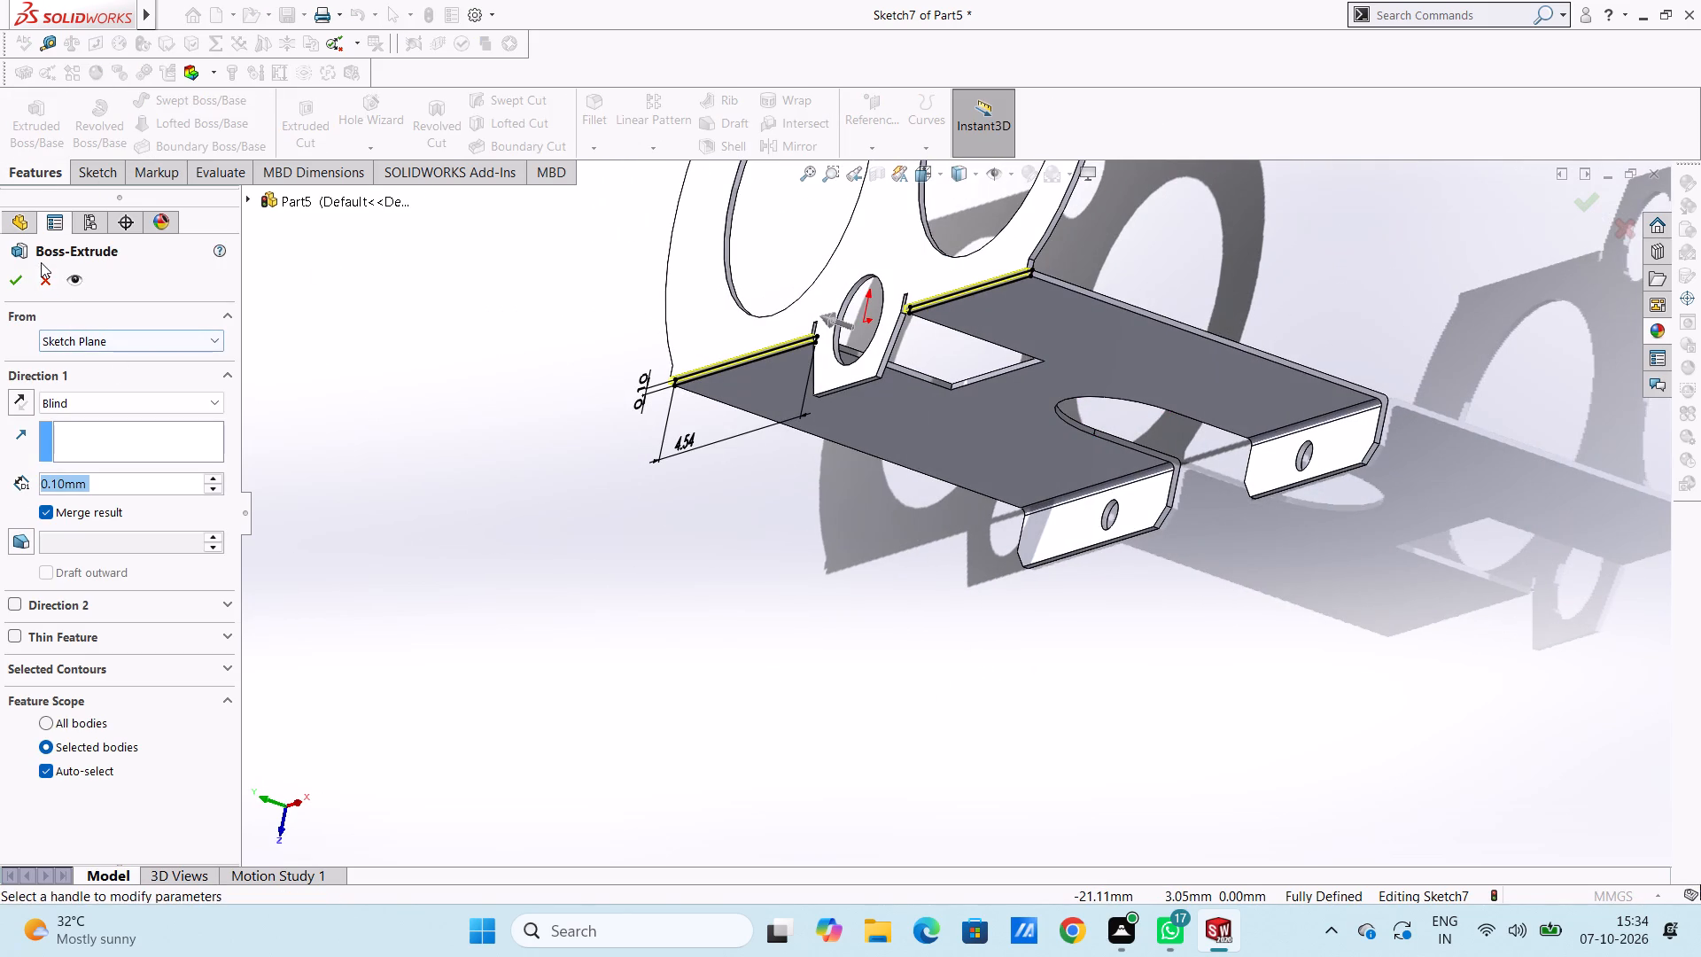
left_click(14, 276)
left_click(580, 541)
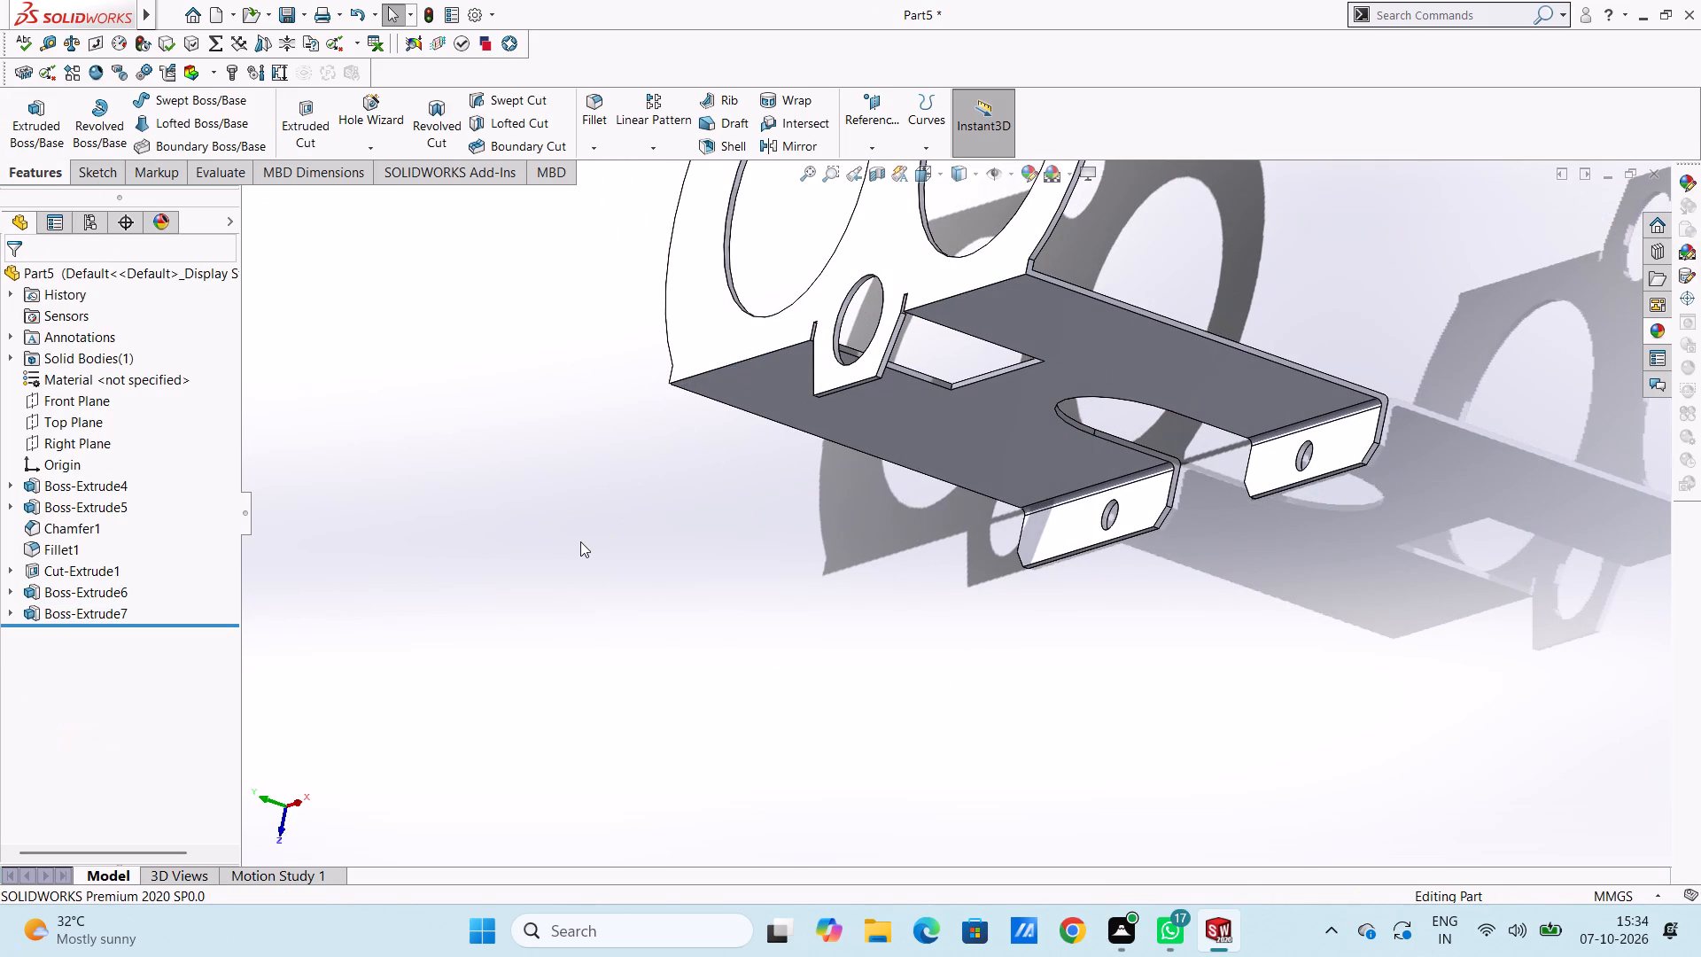
Fillet the two outer bend edges between the top plate and the wall with a 0.2 mm radius.
key("ctrl+7")
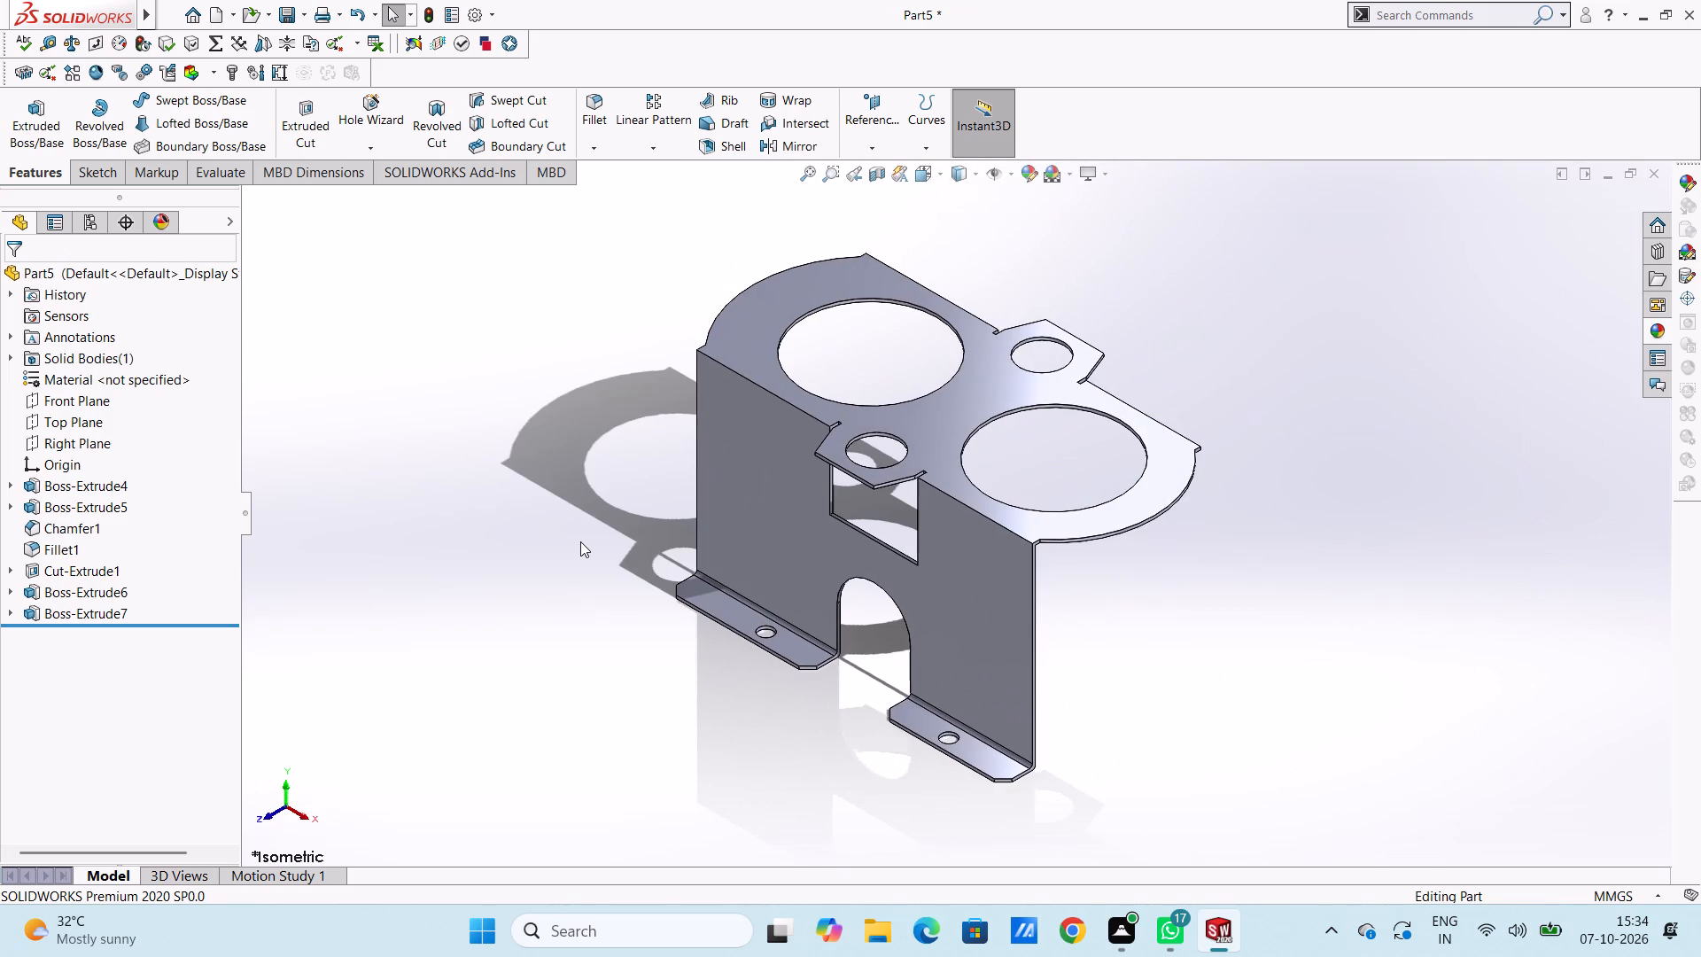
scroll(834, 263, "down", 4)
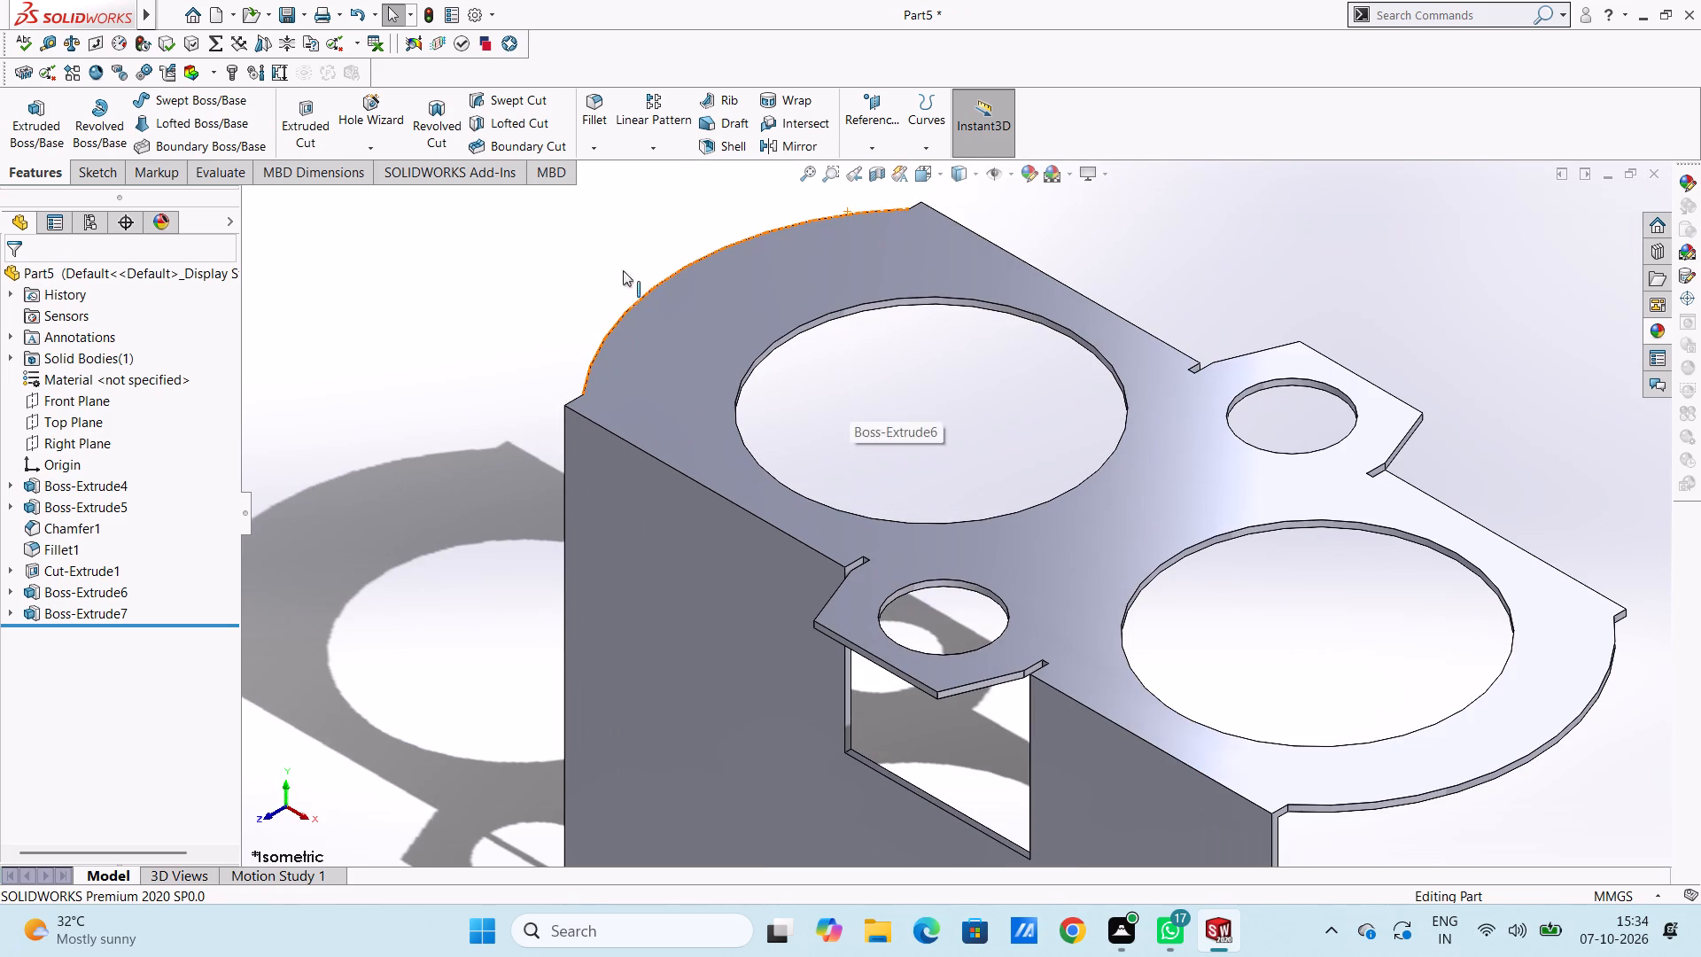
left_click(600, 101)
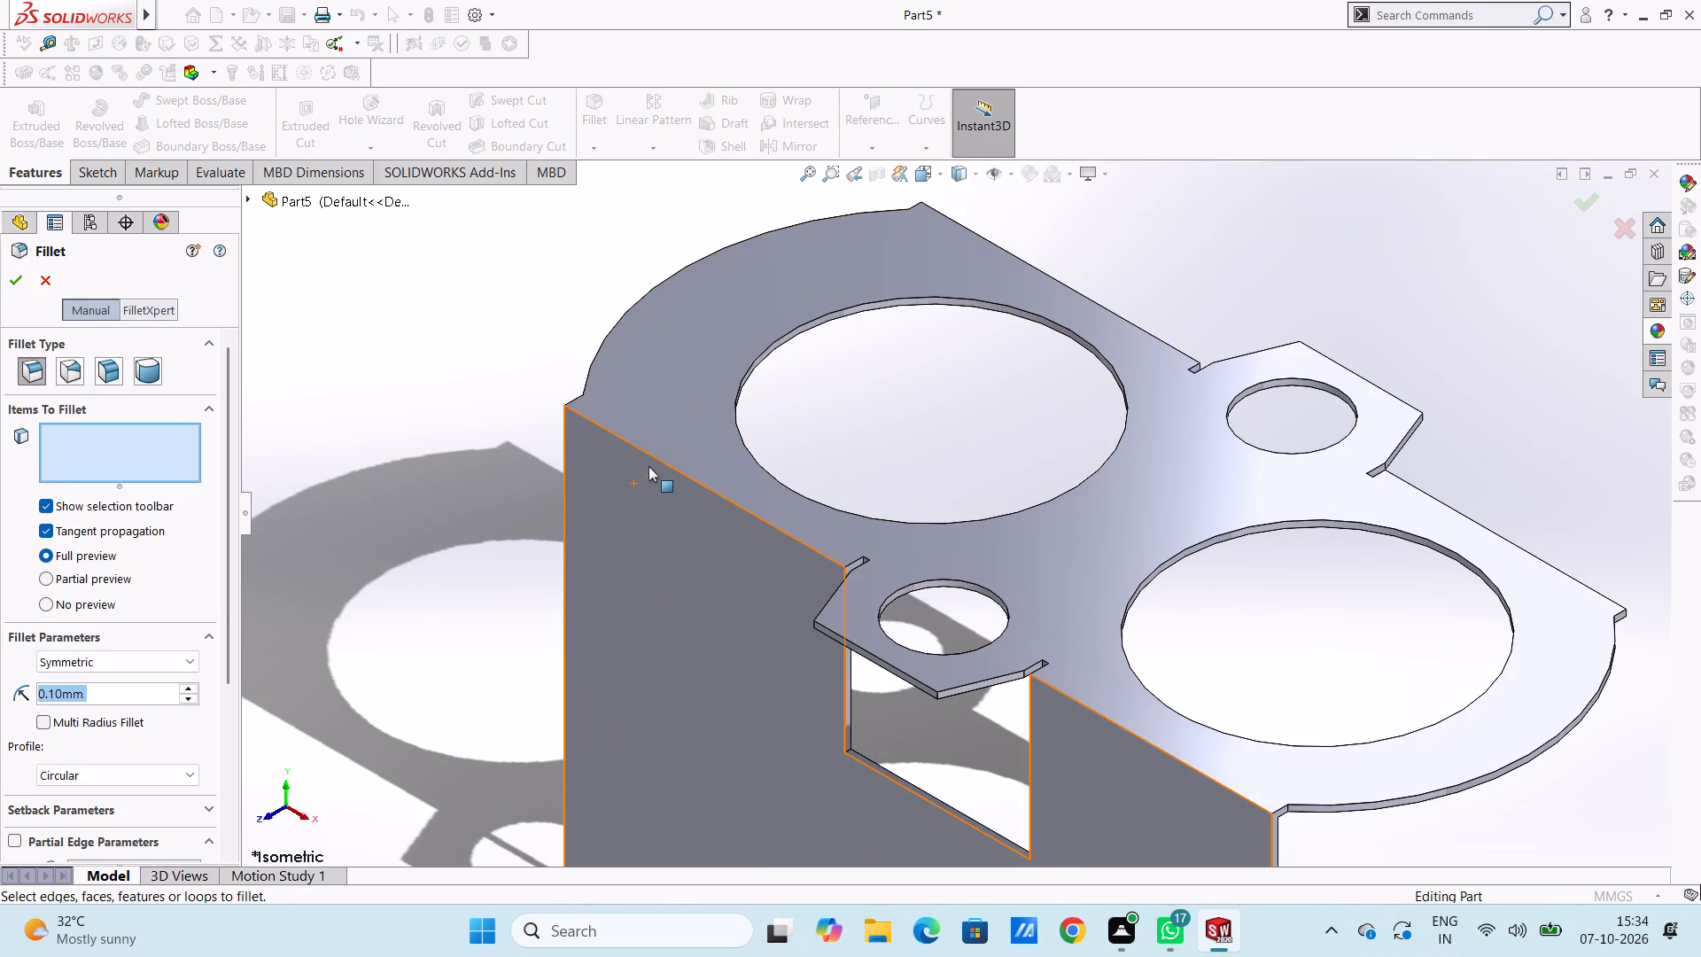
left_click(661, 461)
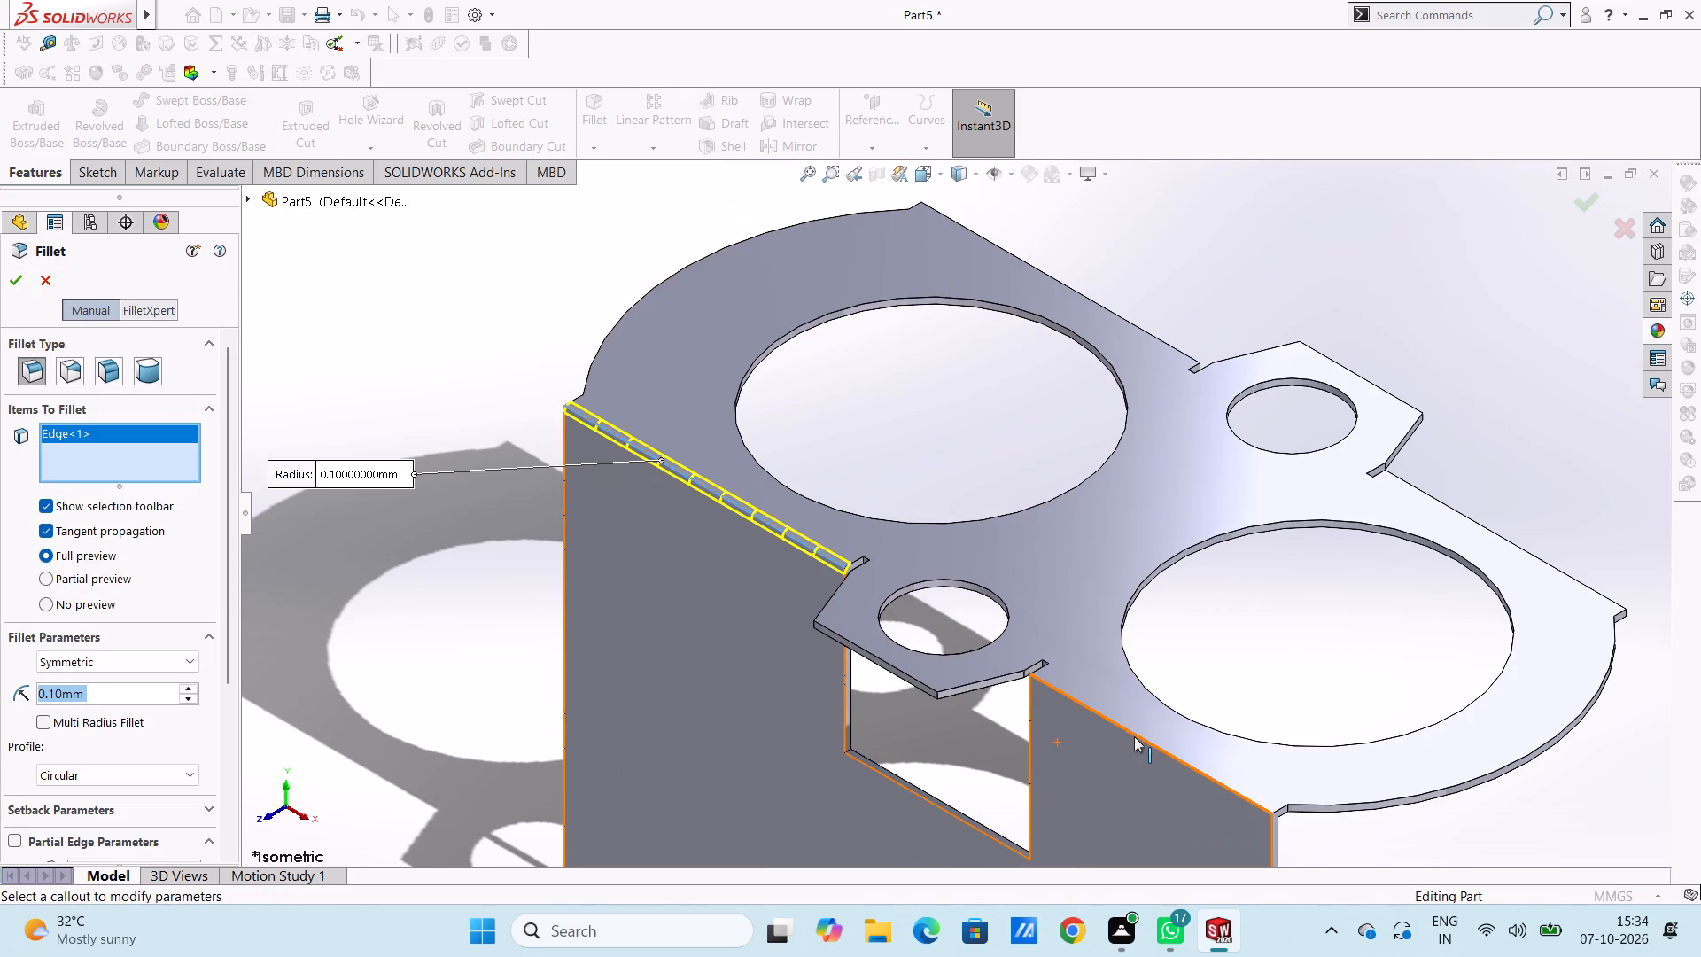
left_click(1134, 736)
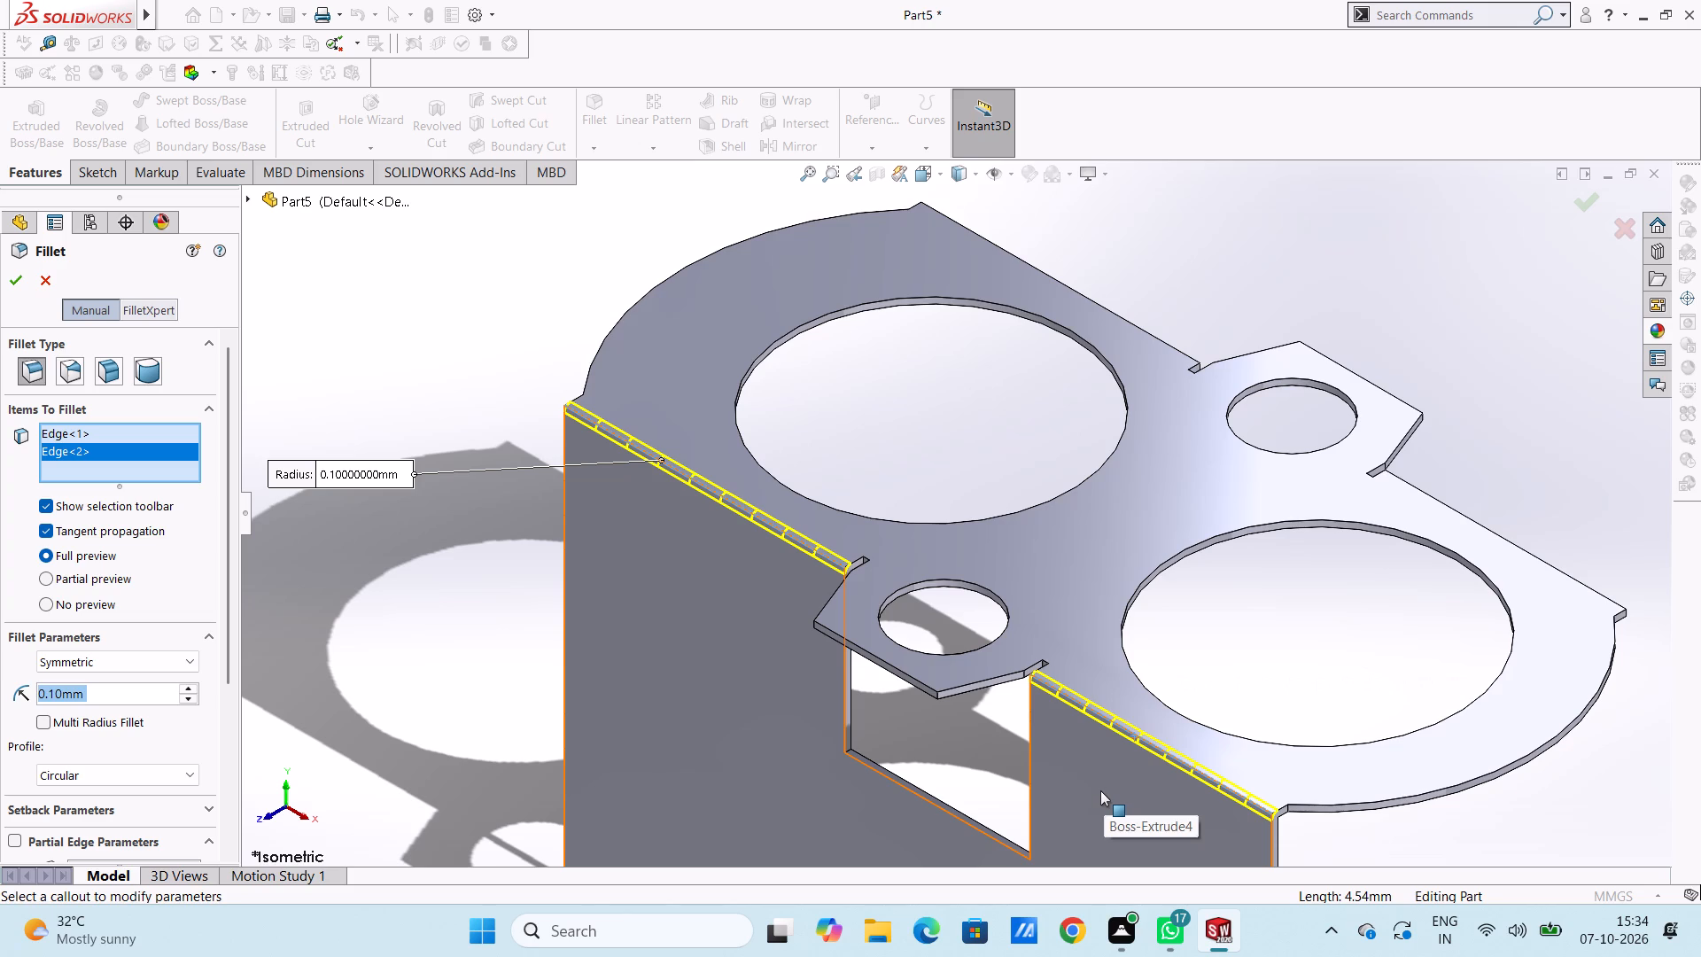
type("0.2")
key("Return")
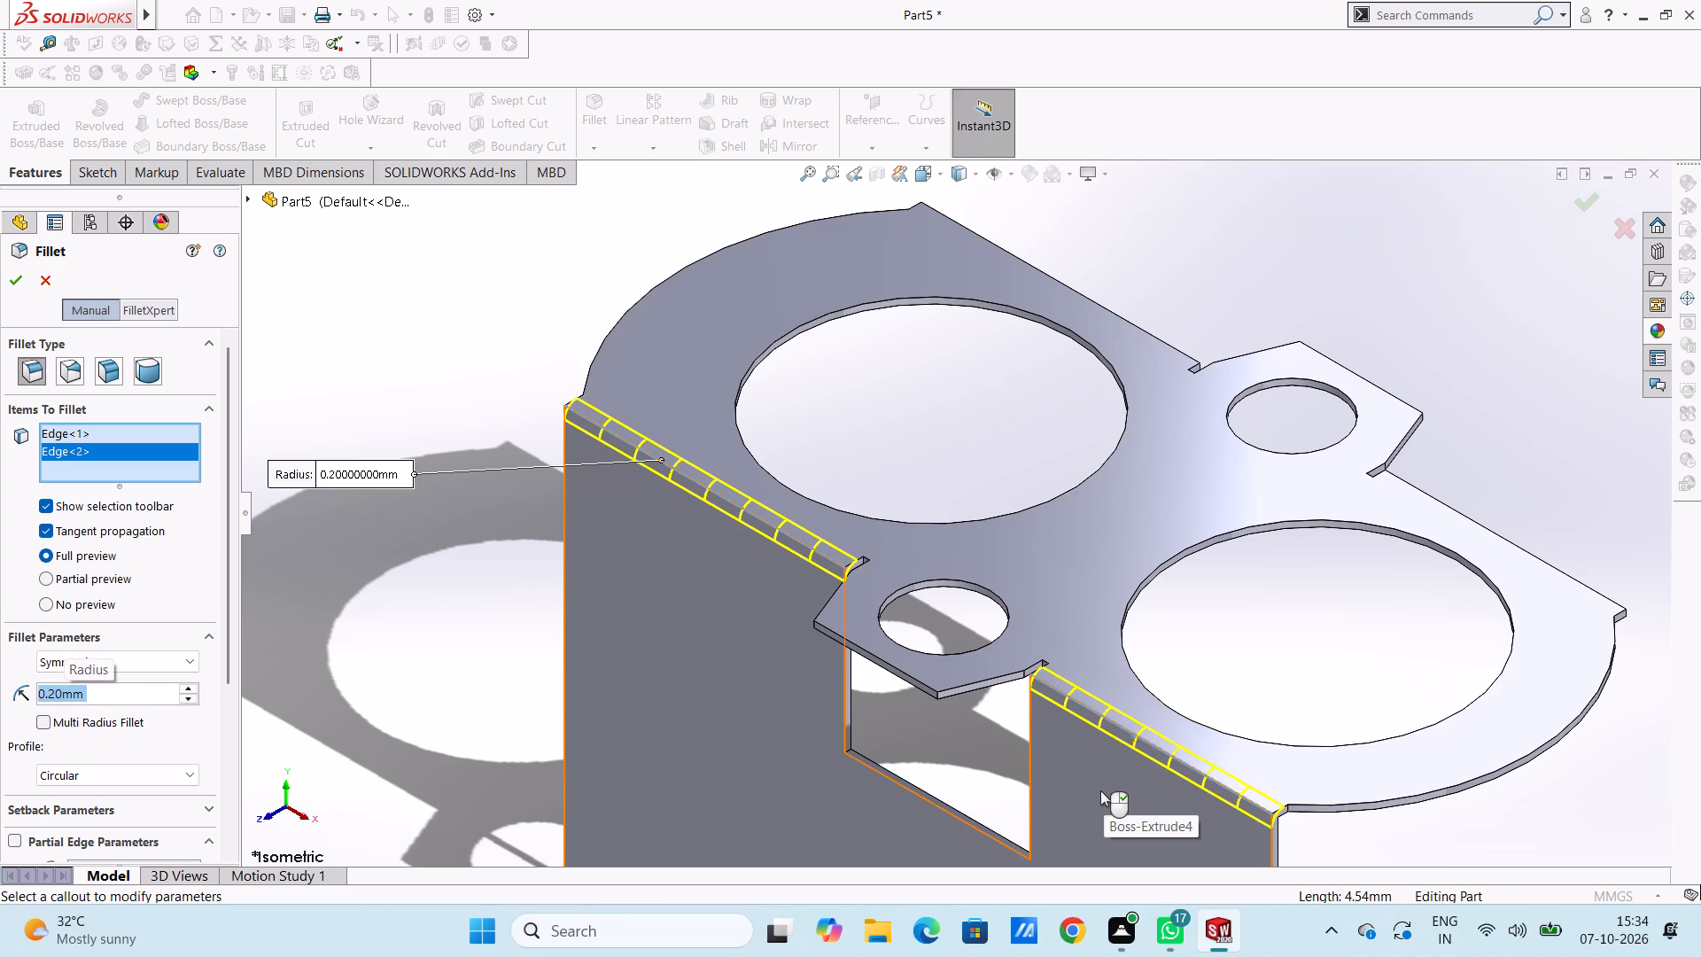
left_click(10, 276)
On the plate's top face, start a sketch and draw a rectangle about 4.51 by 0.1 mm outside the negative-X edge opposite the wall.
scroll(278, 325, "up", 4)
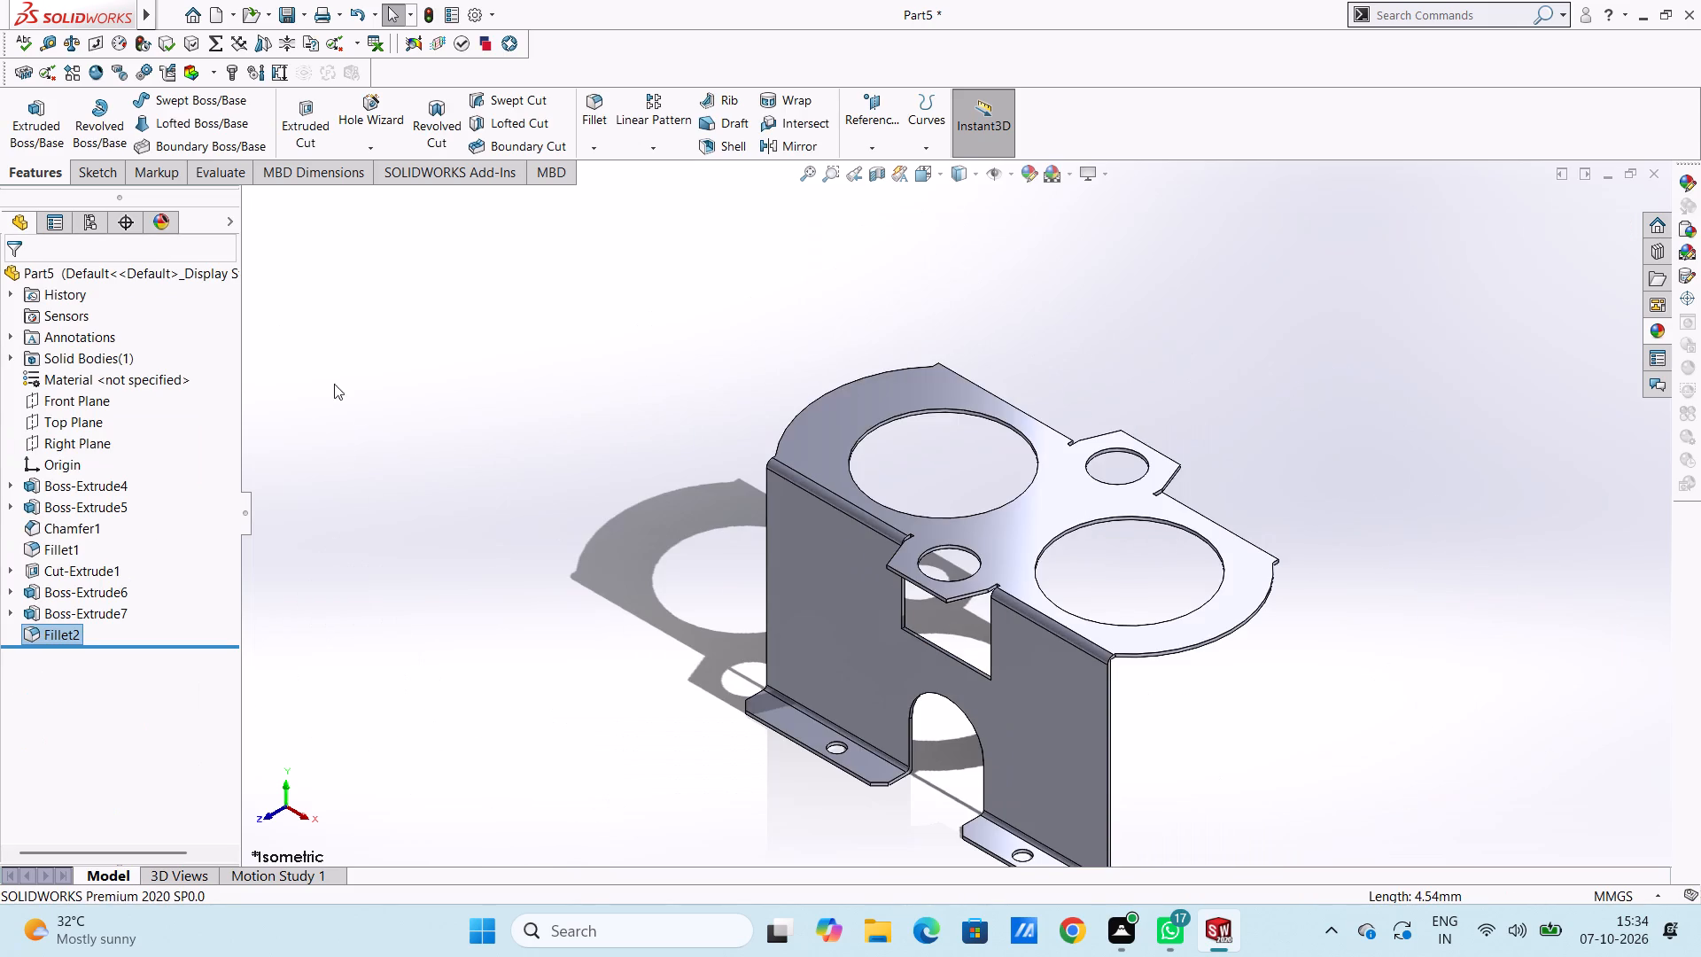
middle_click_drag(450, 525, 414, 501)
scroll(414, 501, "up", 1)
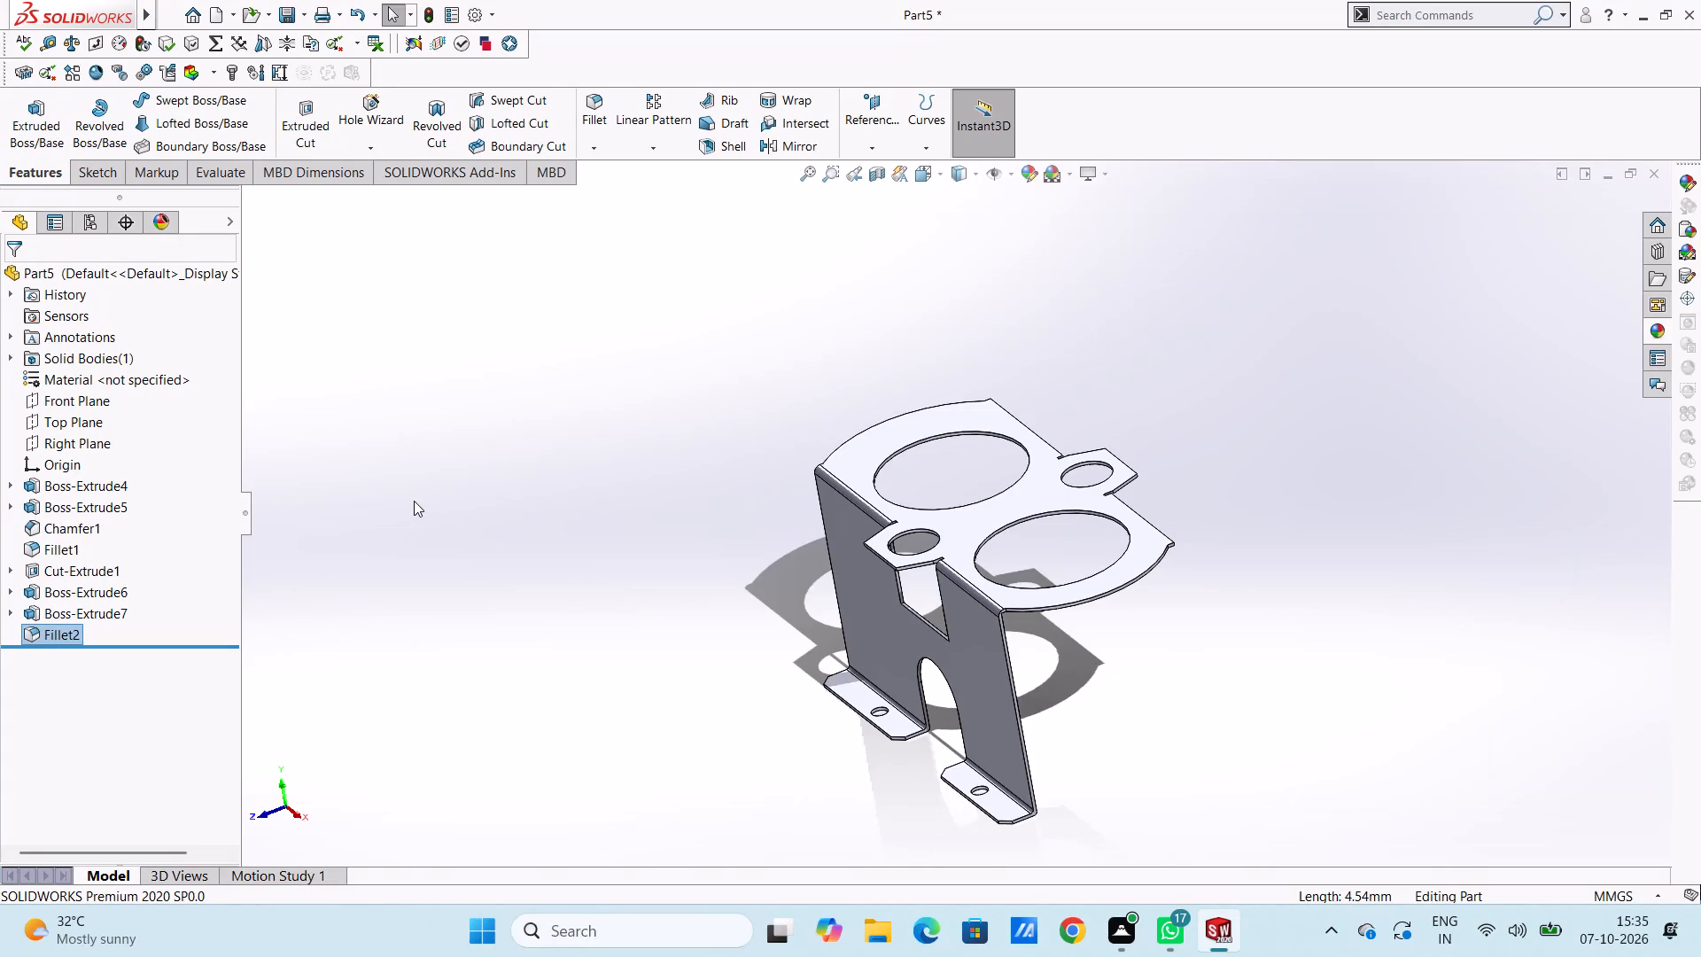
key("ctrl+5")
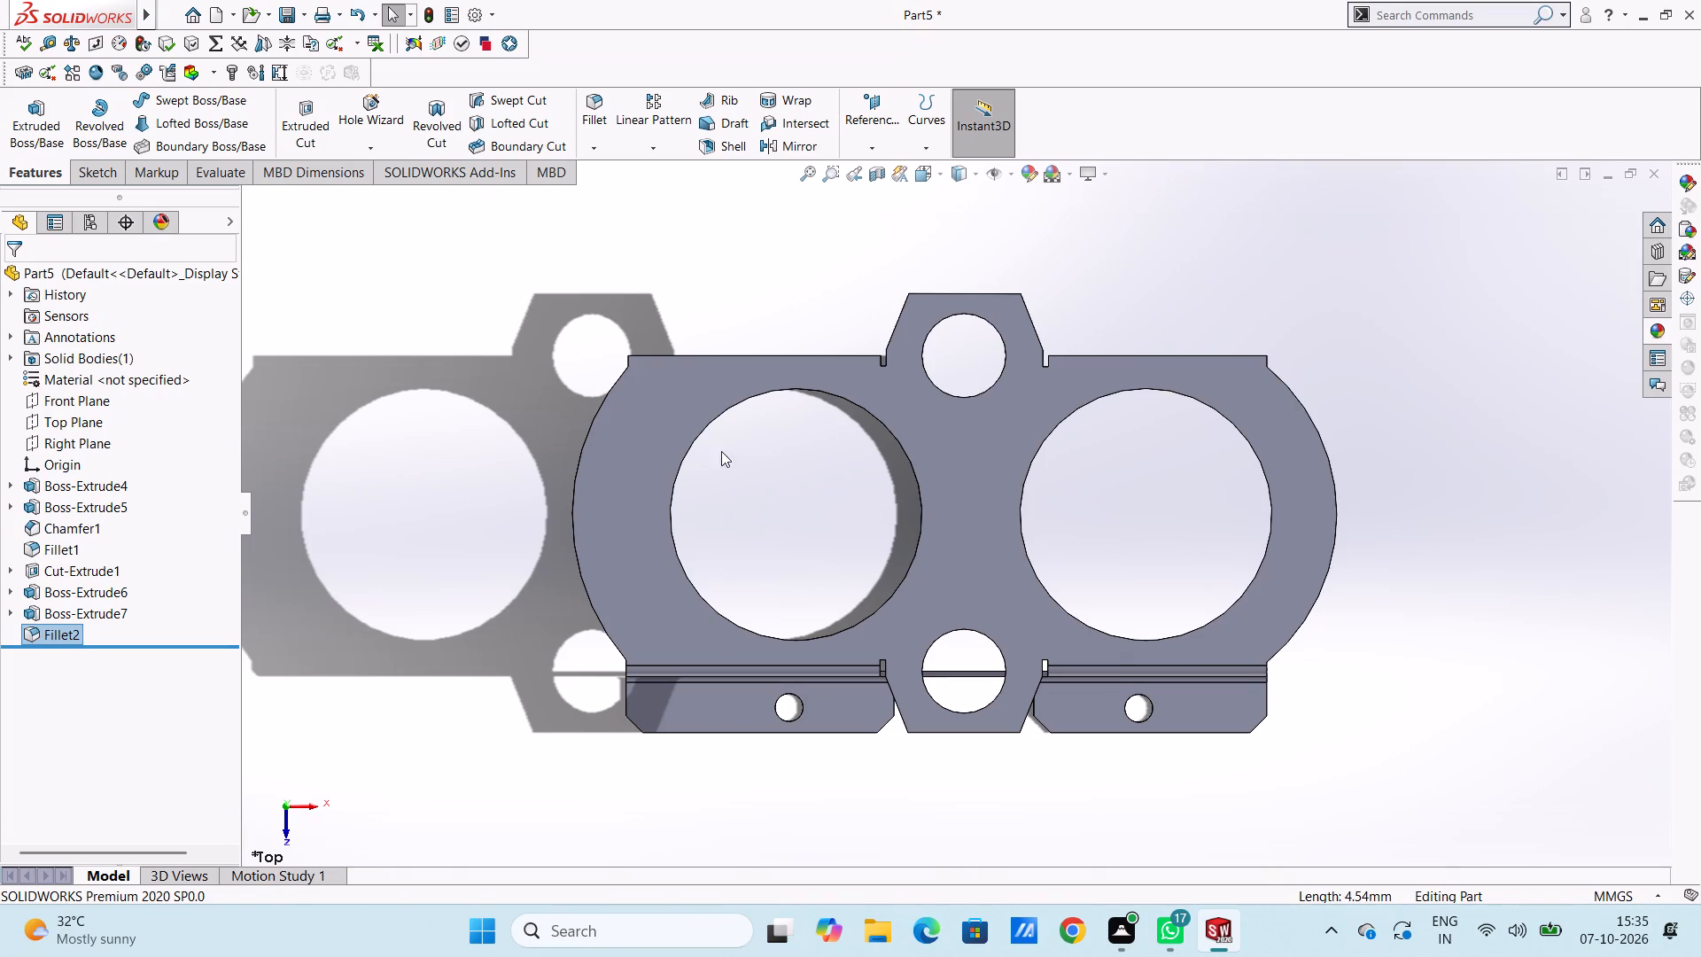
scroll(819, 348, "down", 4)
left_click(809, 418)
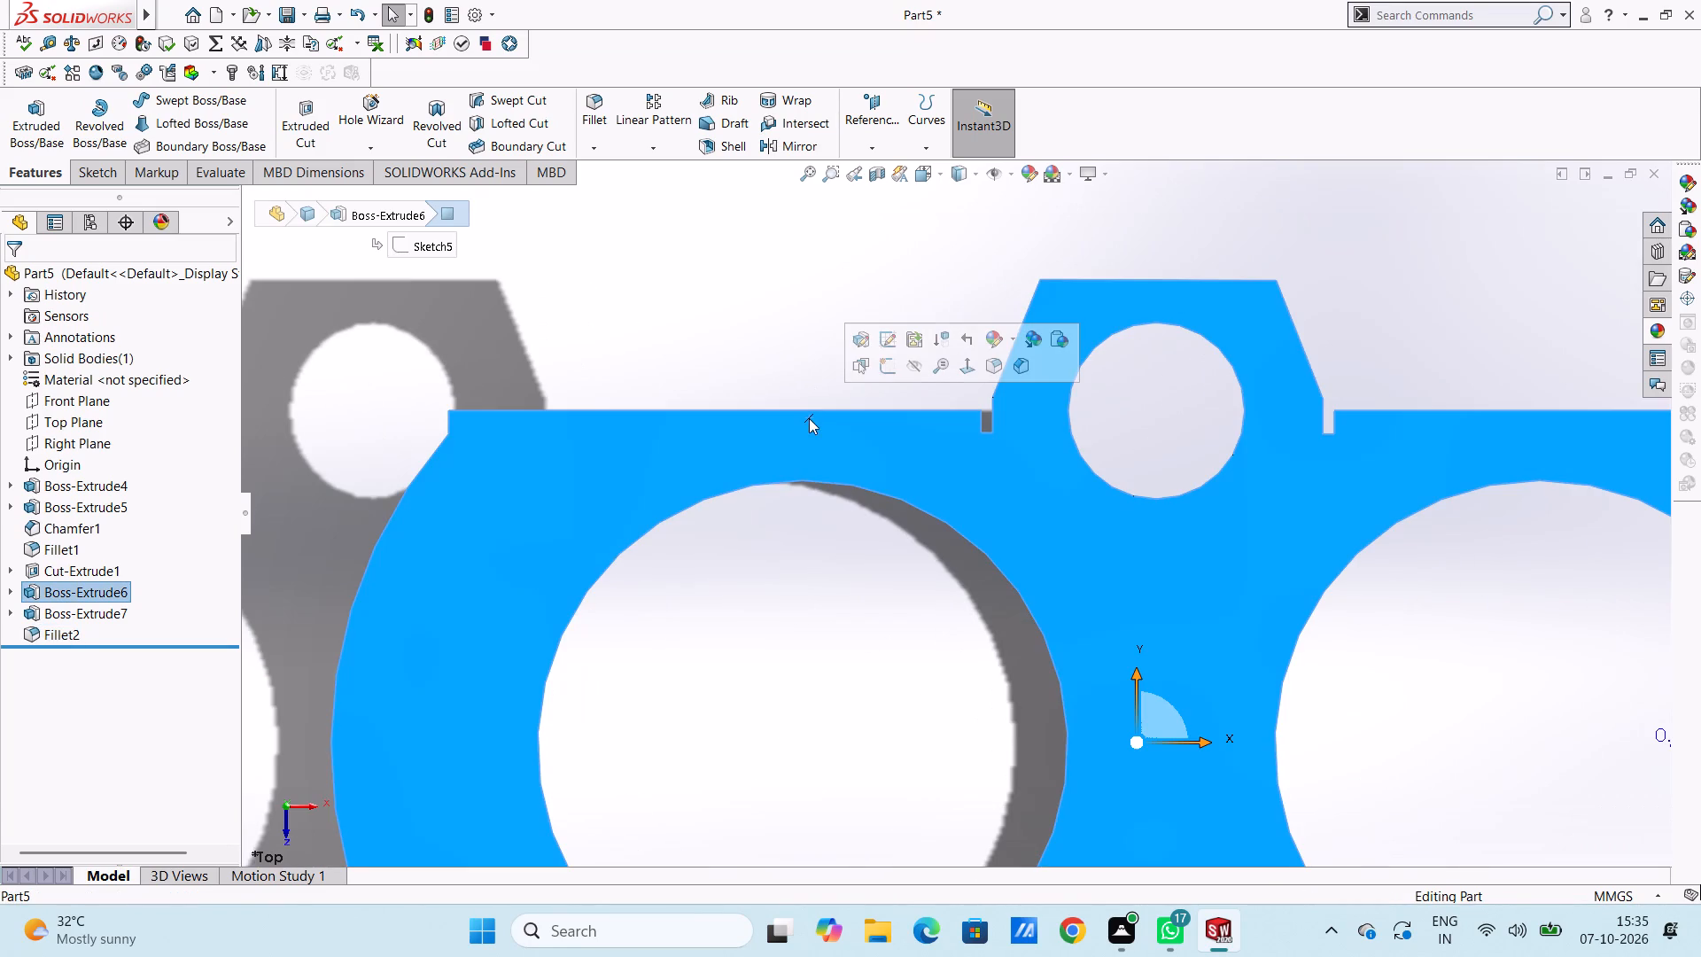
left_click(876, 372)
left_click(767, 357)
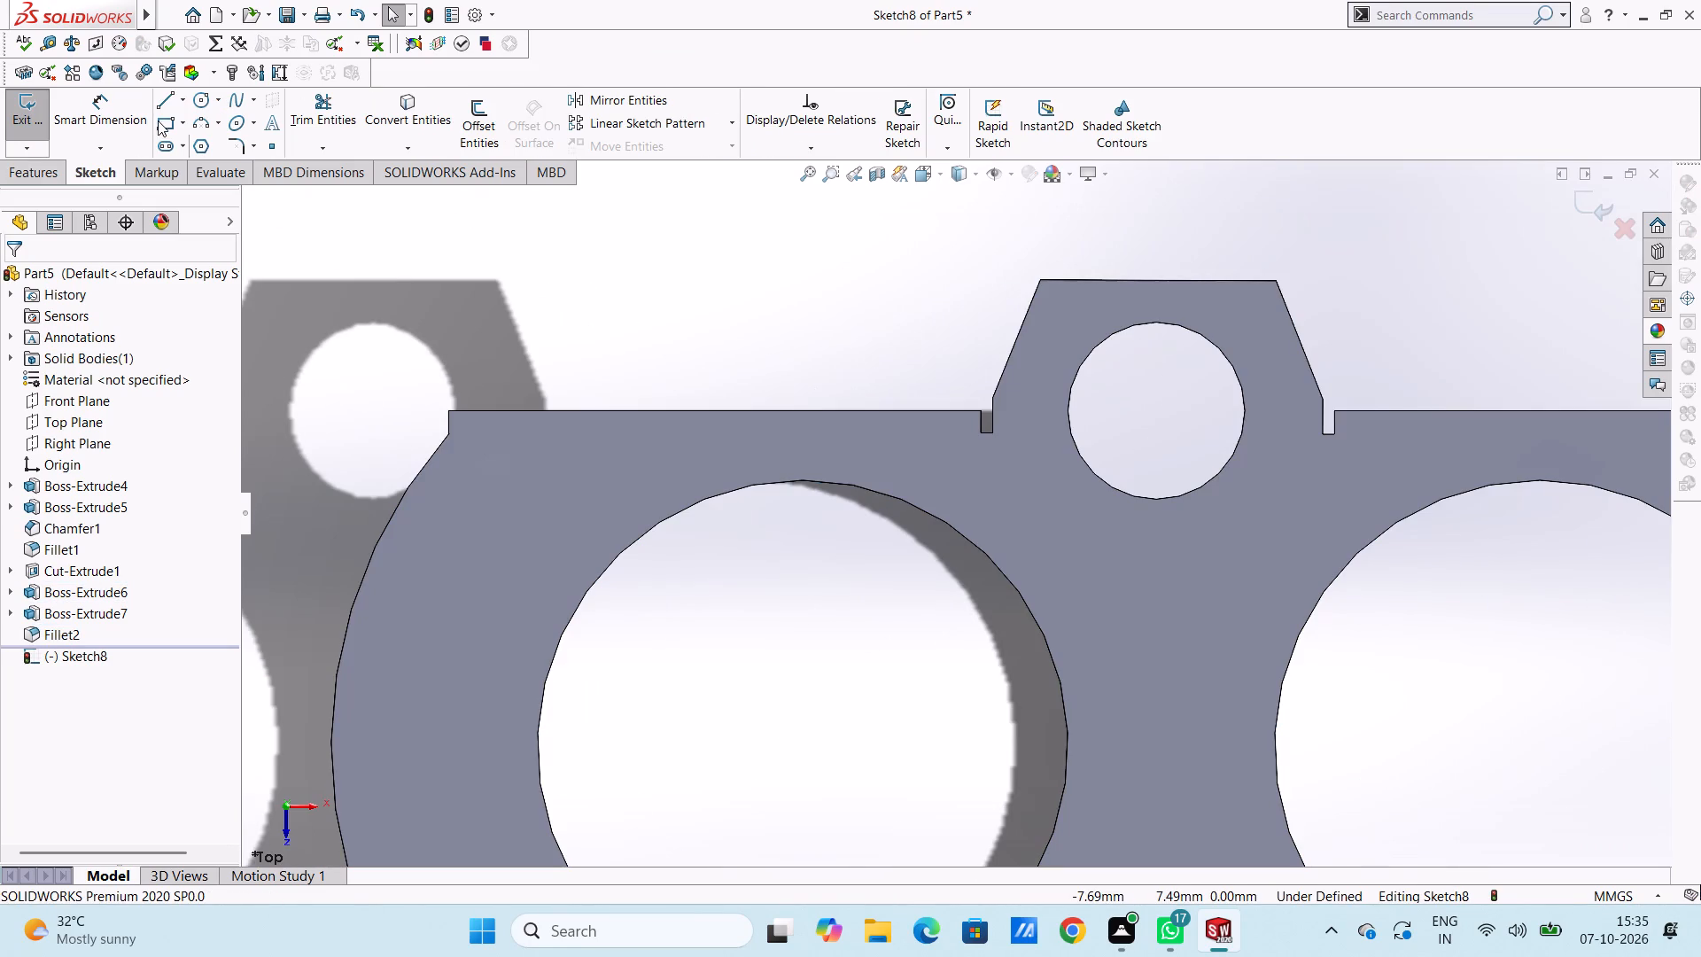
left_click(161, 121)
left_click(450, 414)
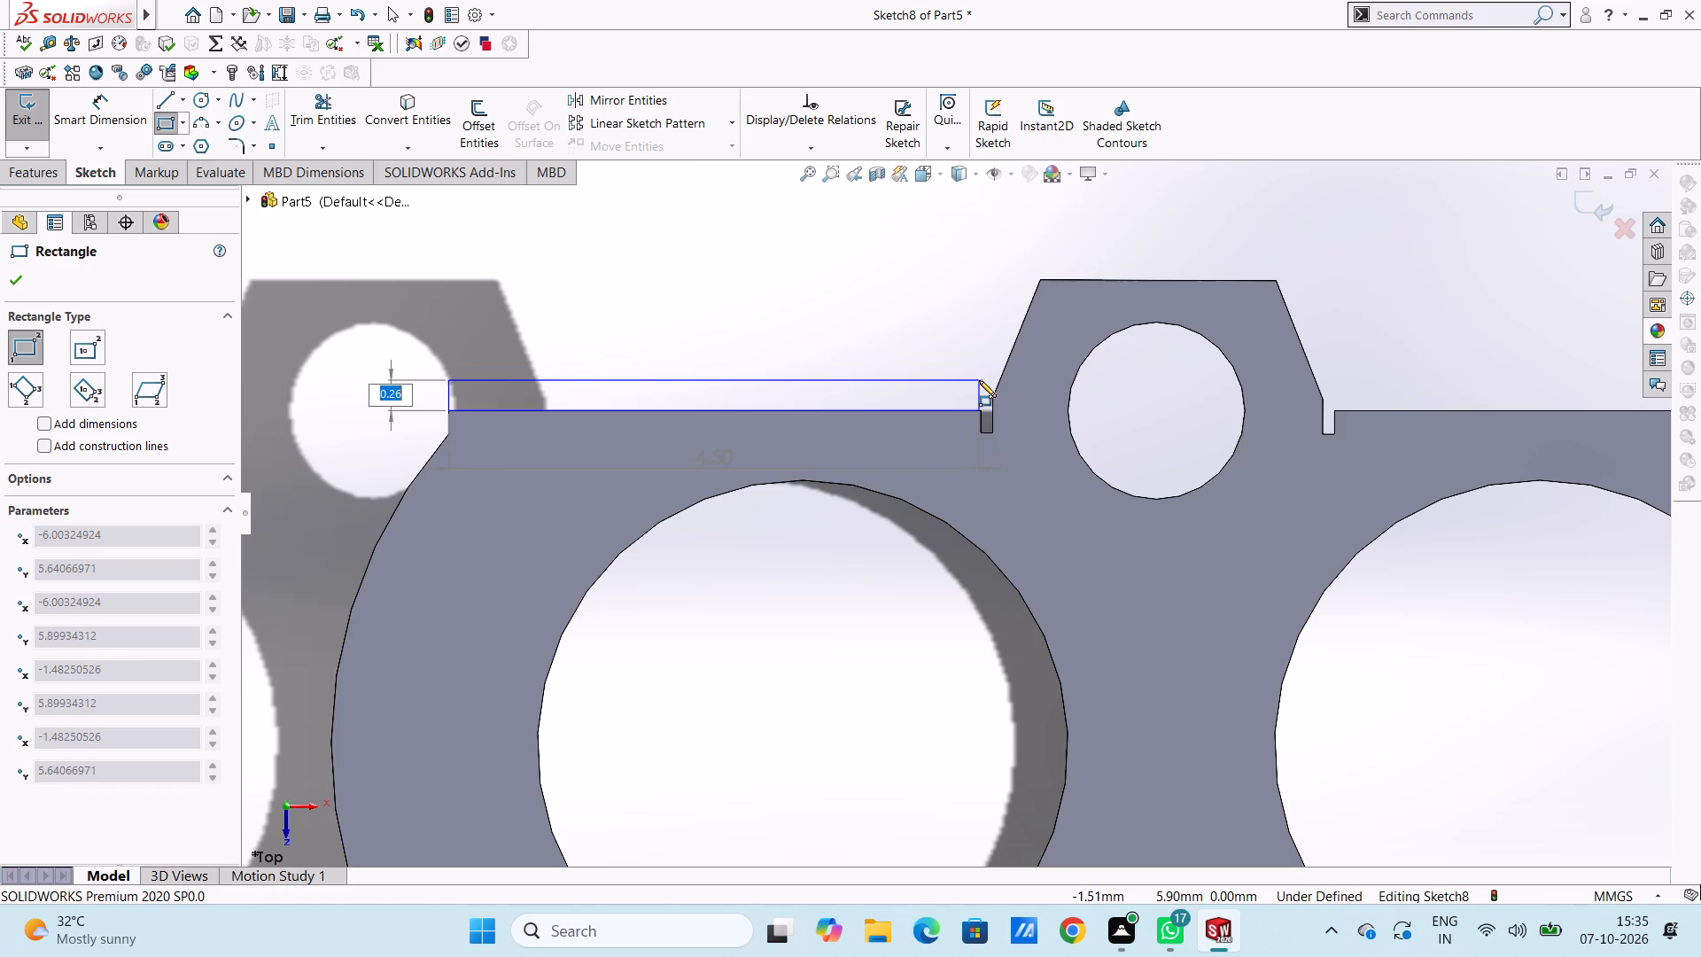
type("0.1")
key("Return")
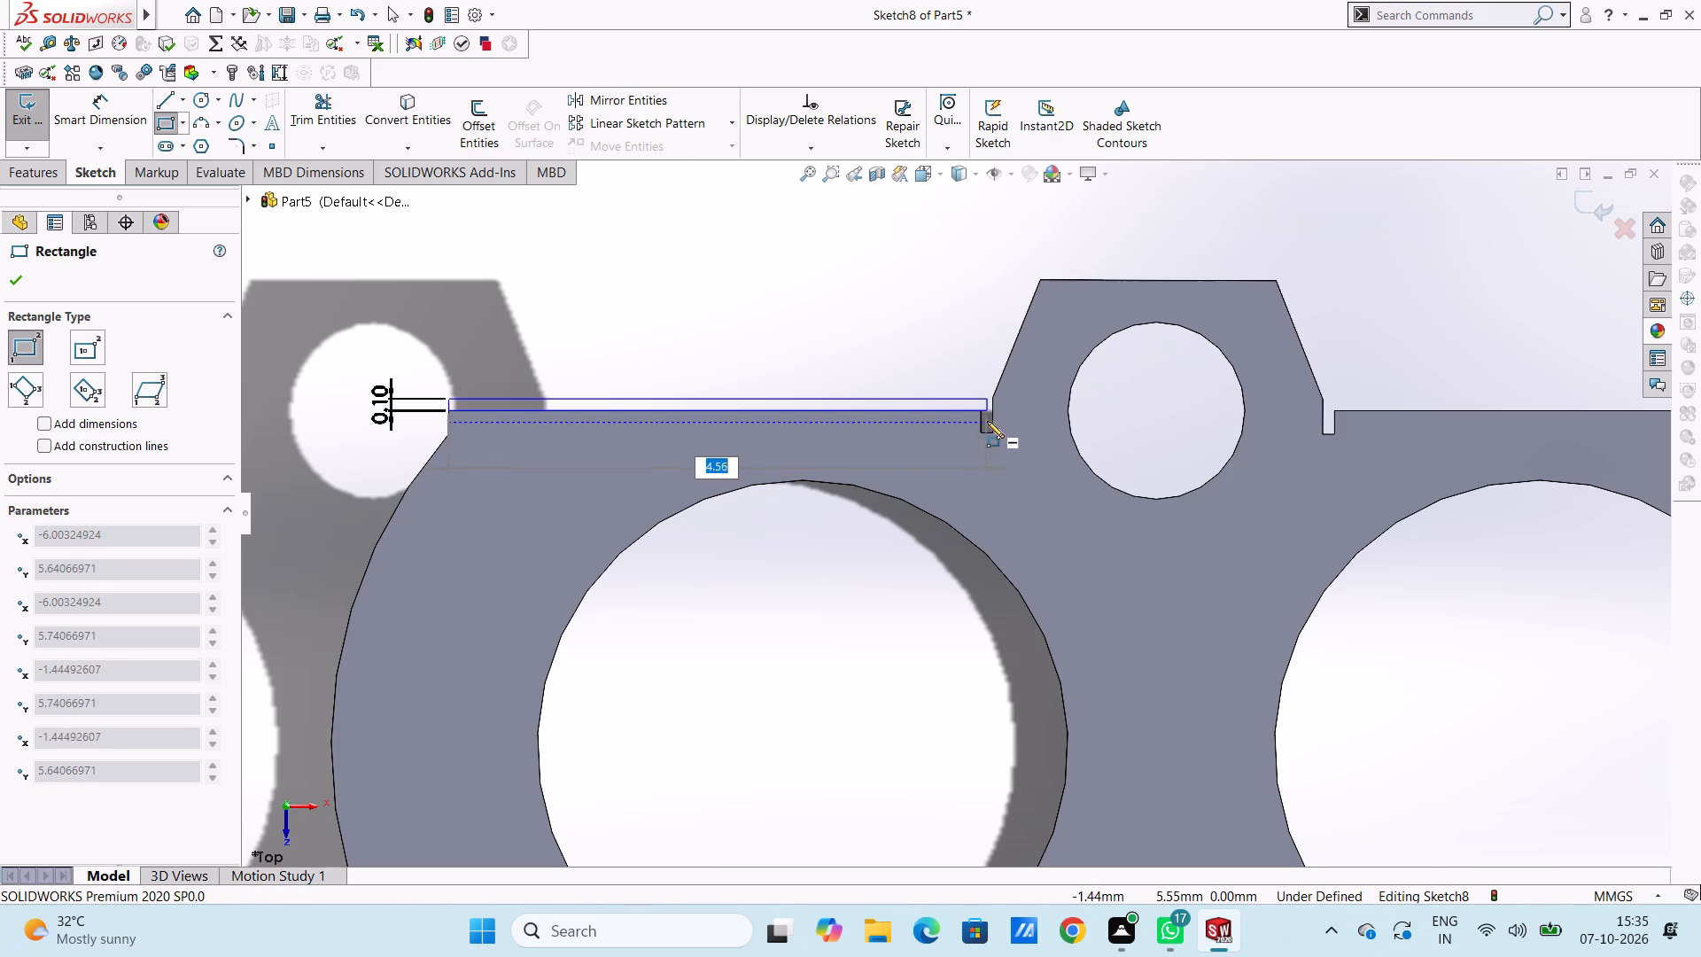
left_click(981, 413)
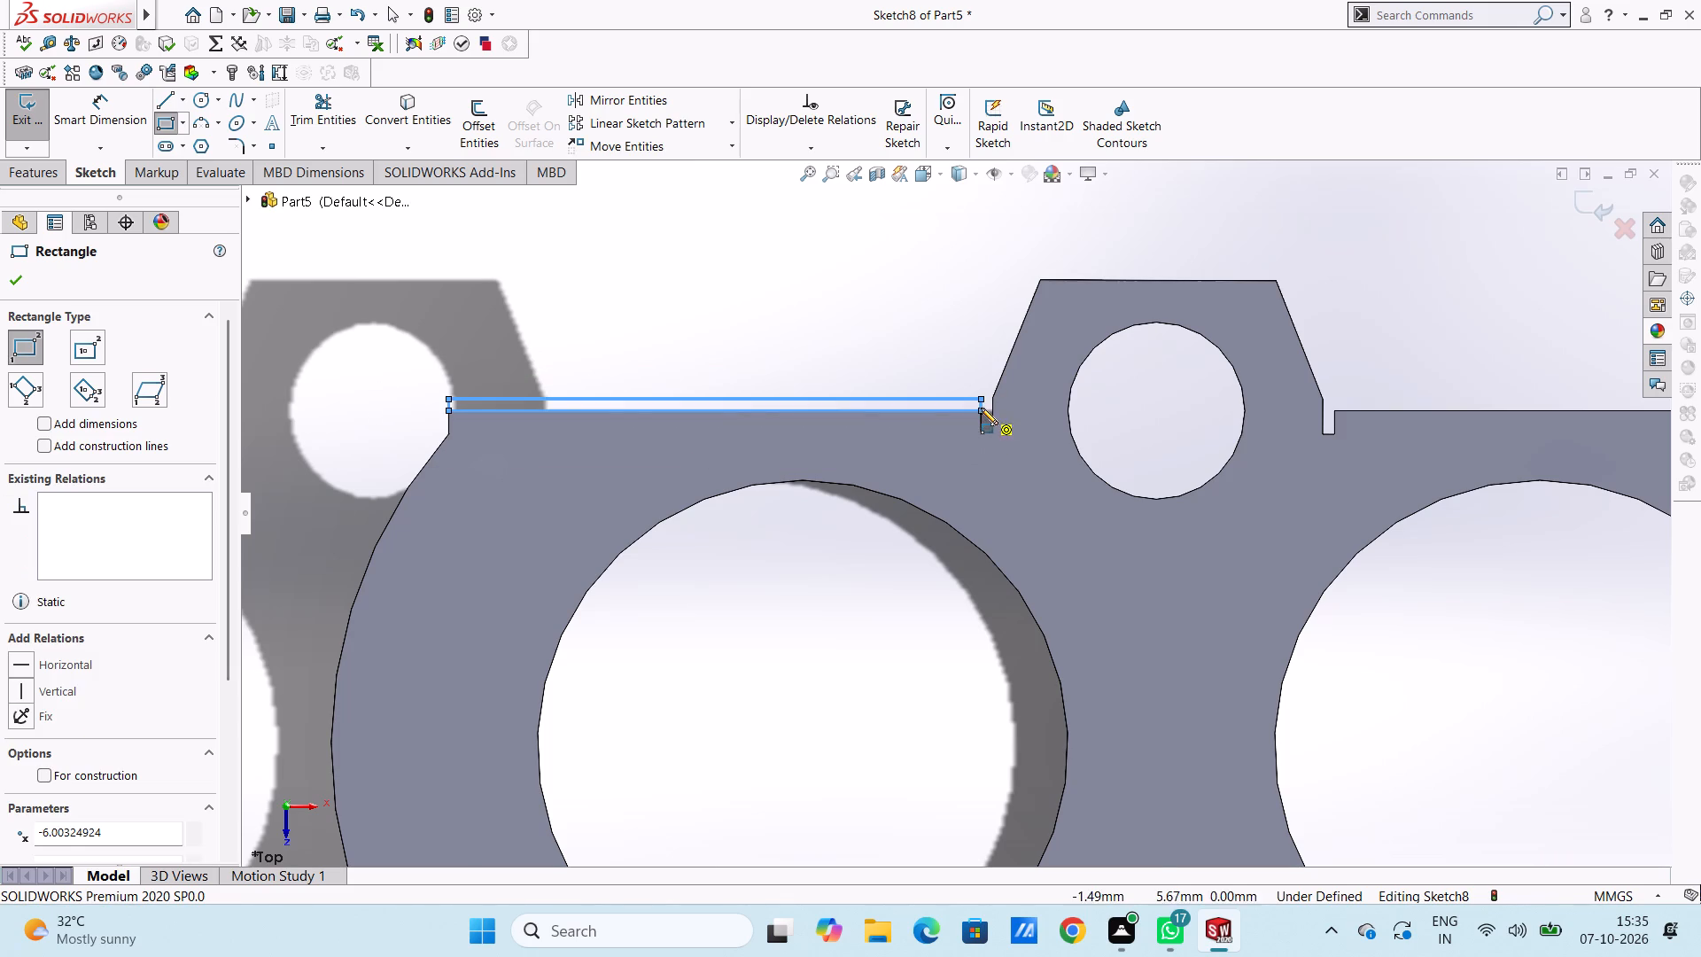
Draw a second rectangle about 3.90 by 0.1 mm outside the positive-X edge, from the relief slot to the straight edge's outer end.
left_click(1333, 411)
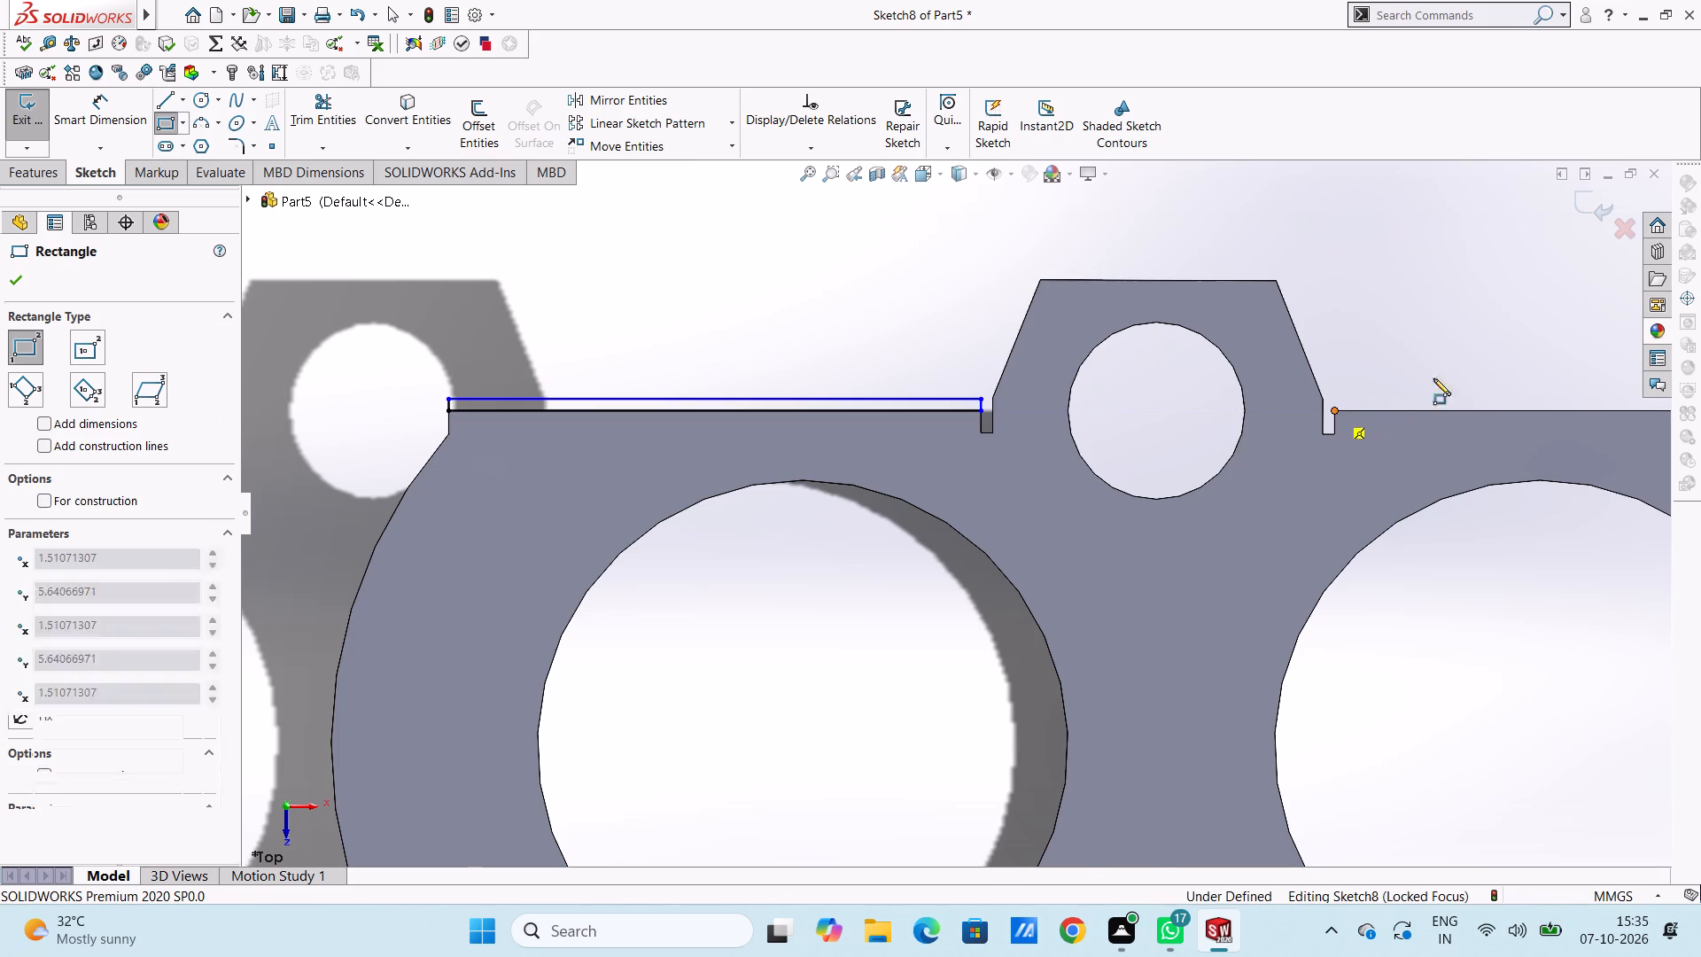
scroll(1555, 401, "up", 4)
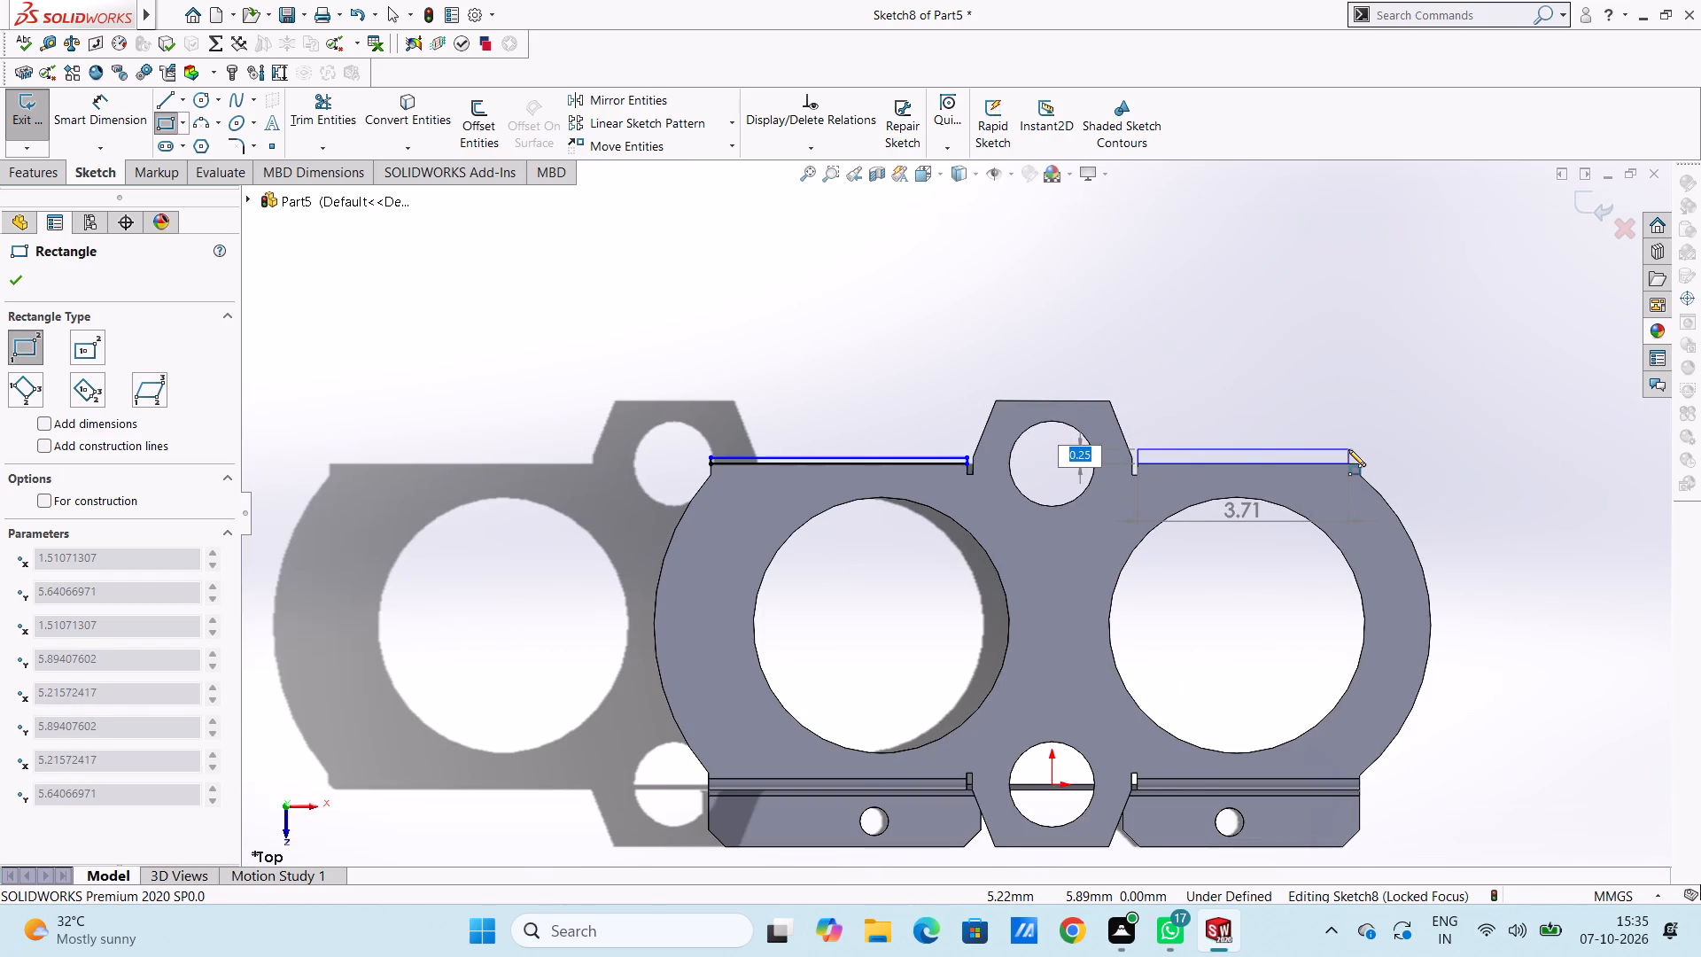
type("0.1")
key("Return")
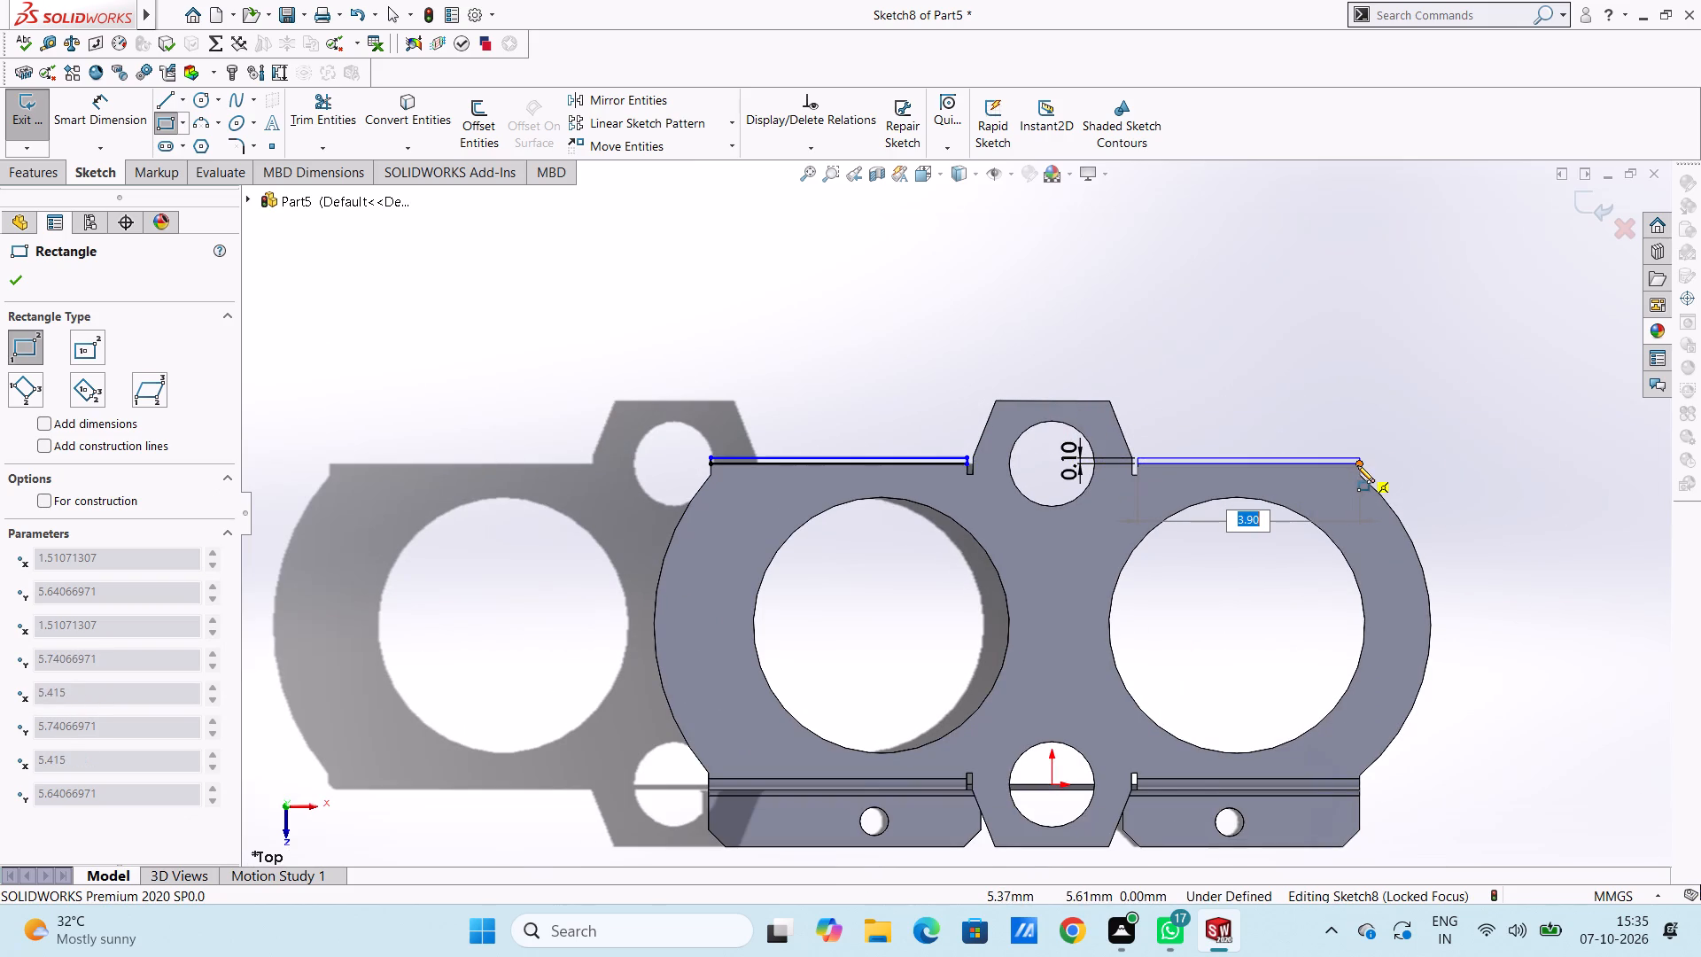
left_click(1357, 465)
left_click(14, 276)
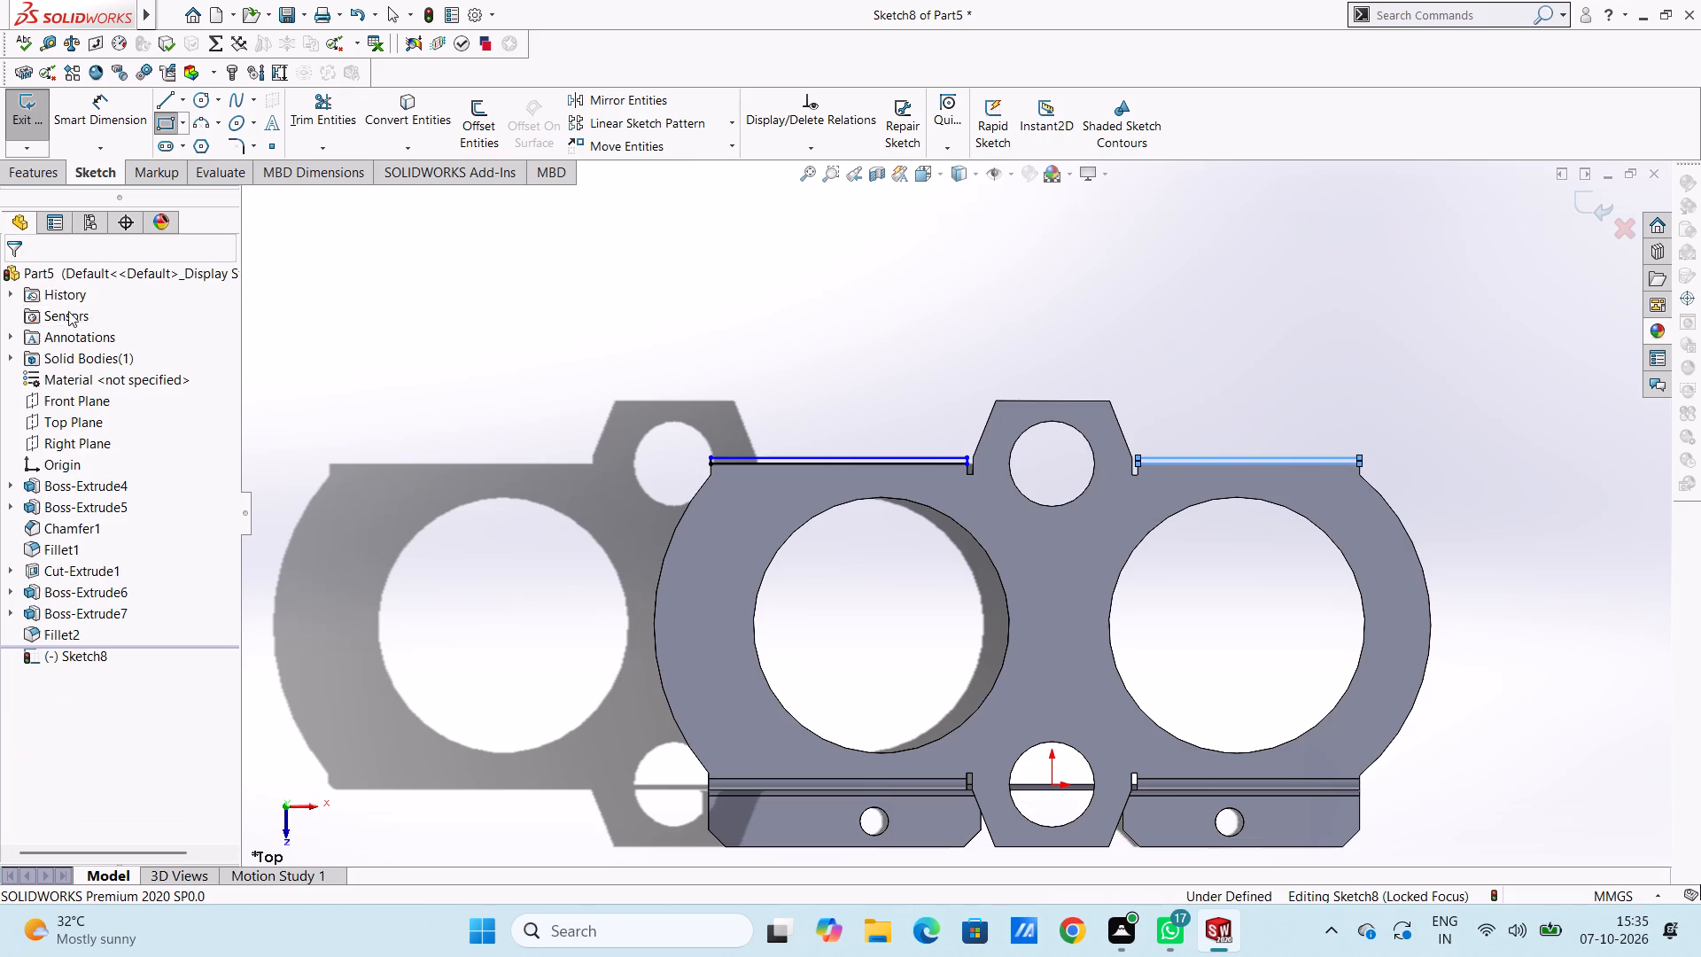
left_click(411, 380)
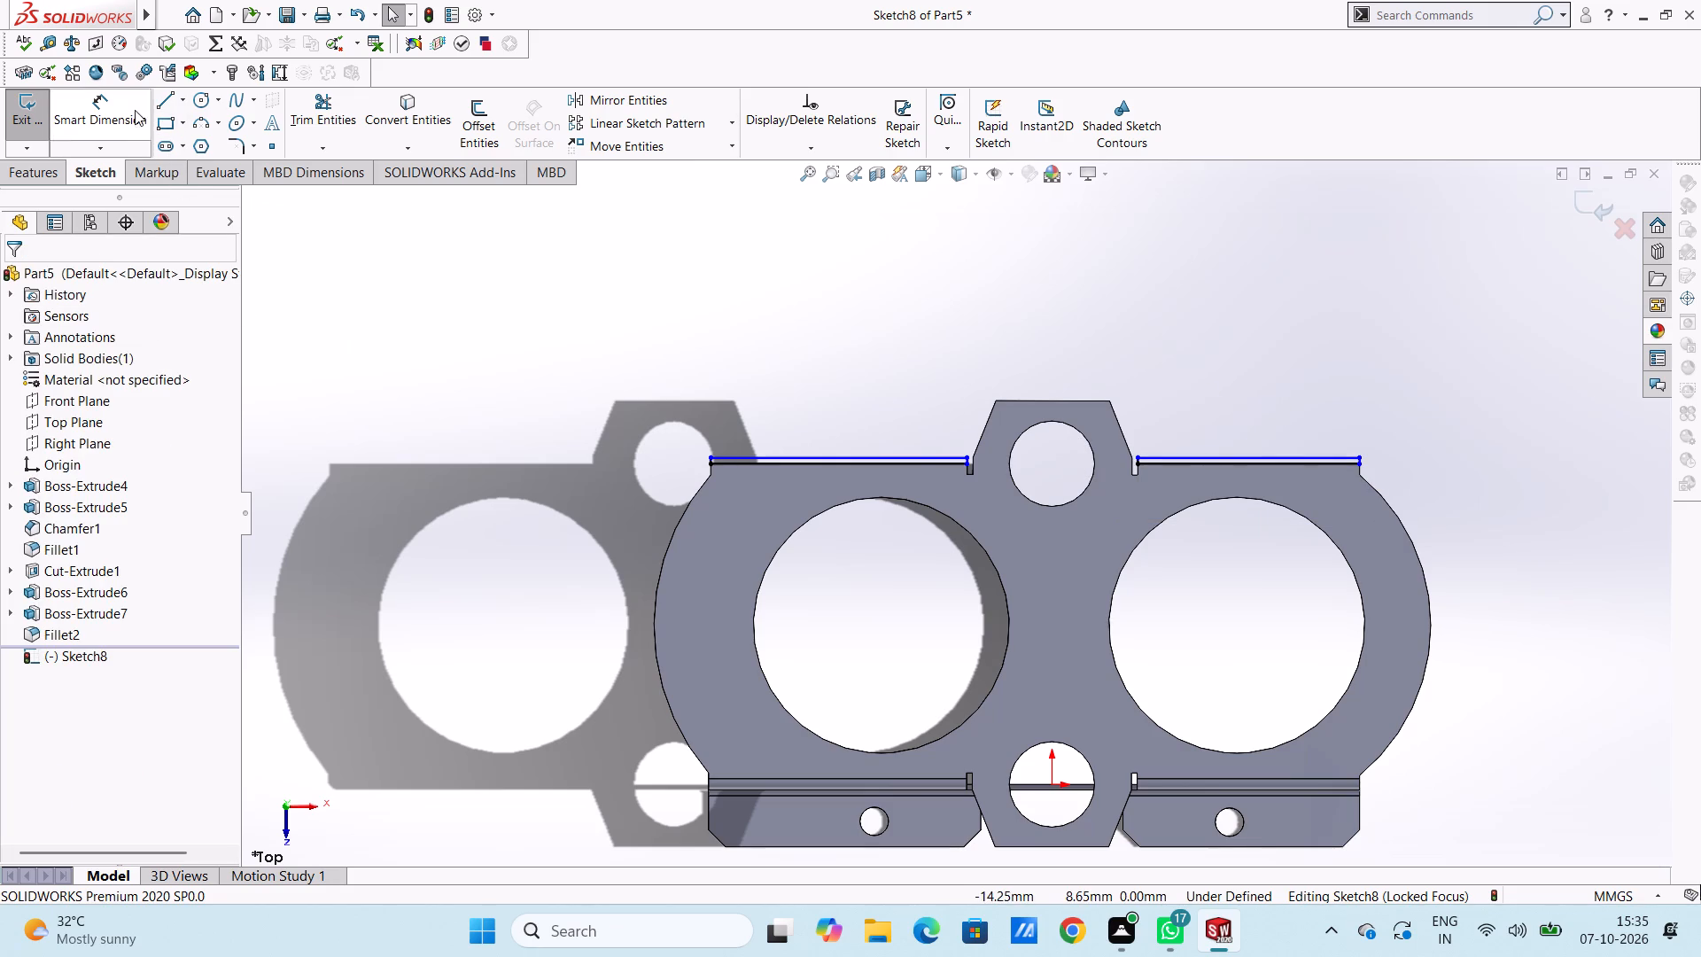
Dimension the short side of the new negative-X rectangle at 0.10 mm.
left_click(135, 110)
scroll(737, 543, "down", 2)
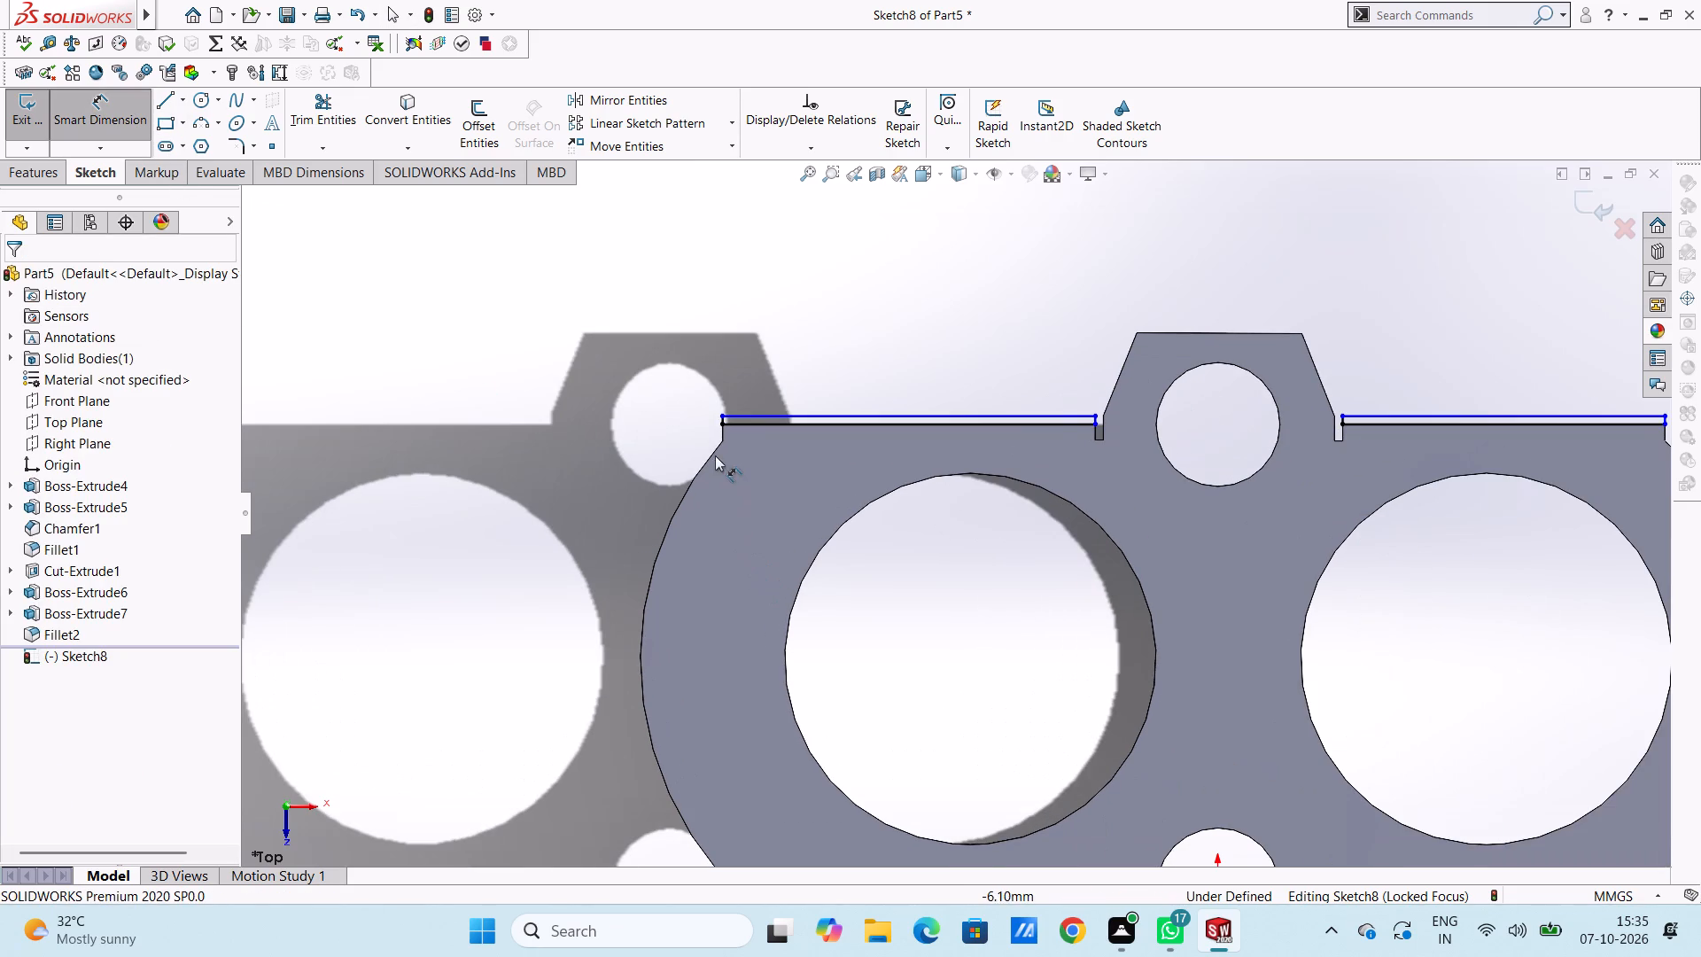
scroll(740, 431, "down", 4)
left_click(763, 427)
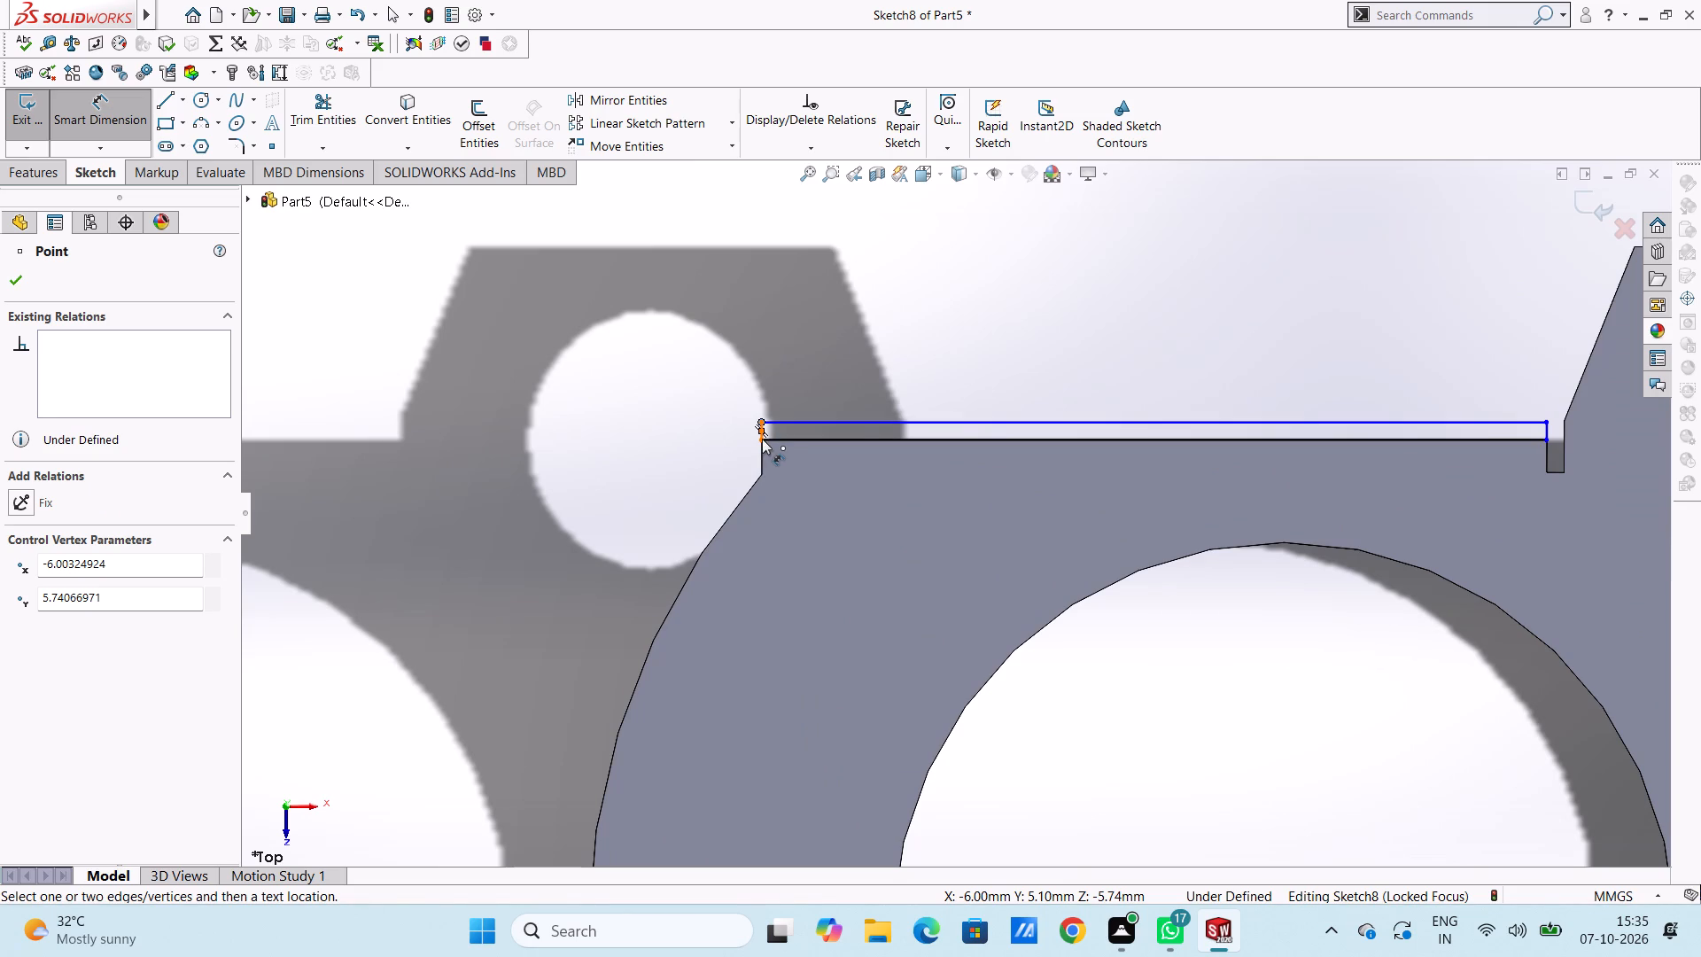
left_click(762, 439)
scroll(592, 452, "up", 5)
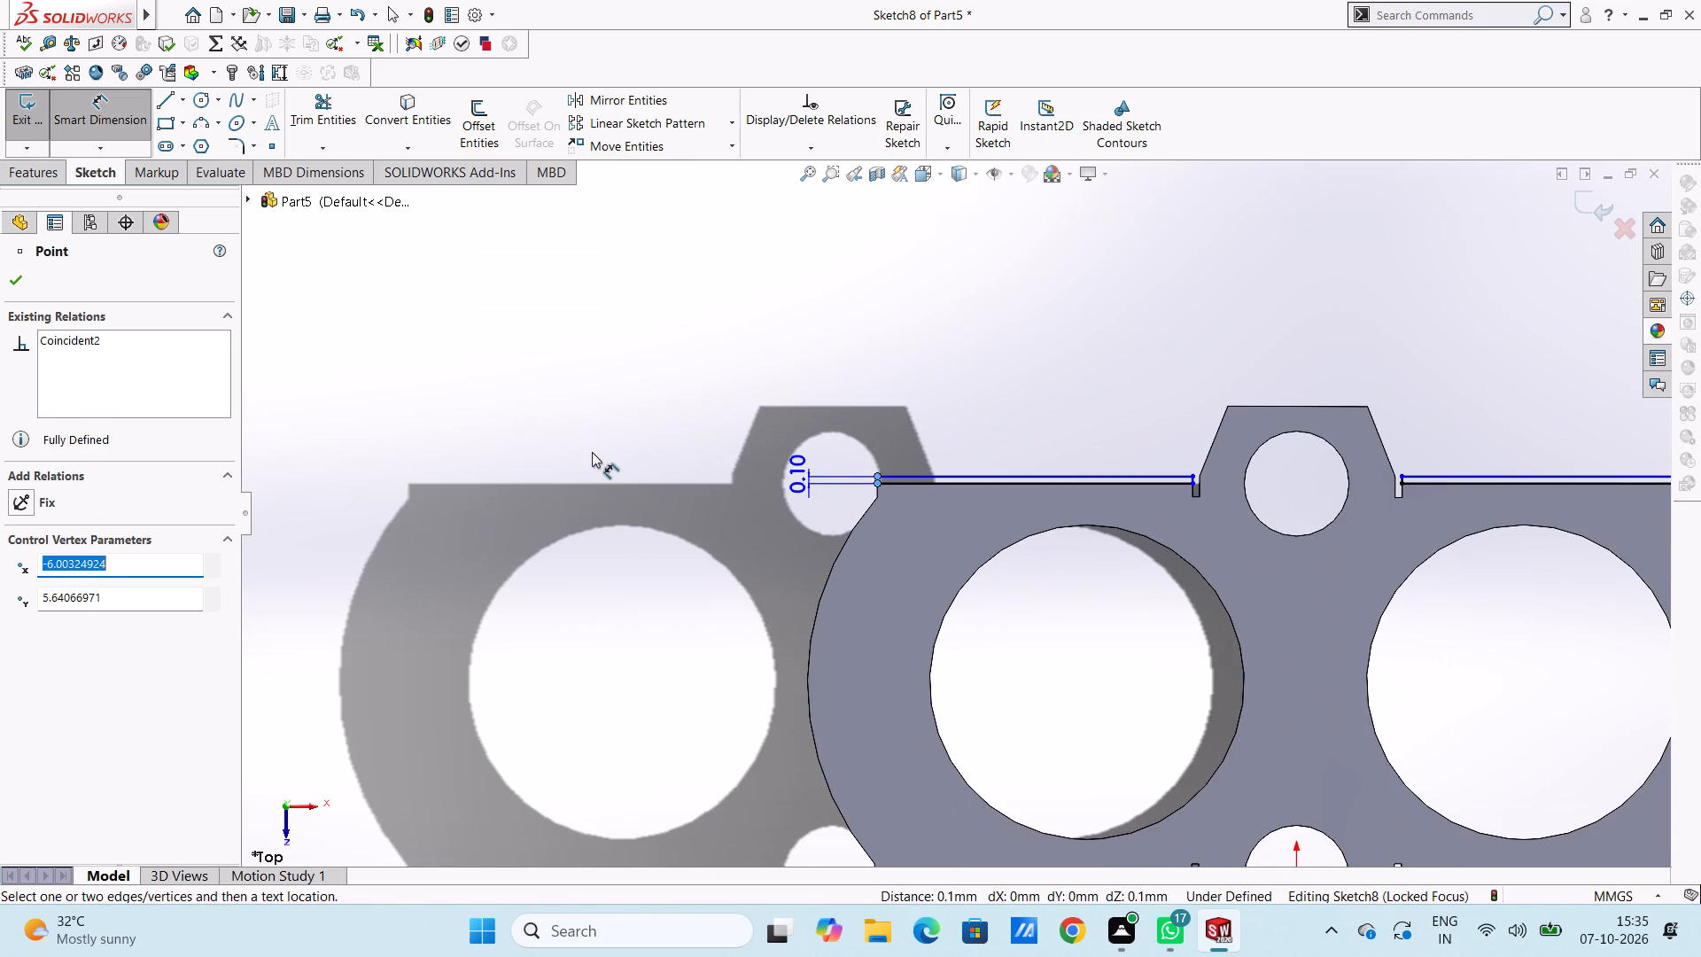
left_click(373, 483)
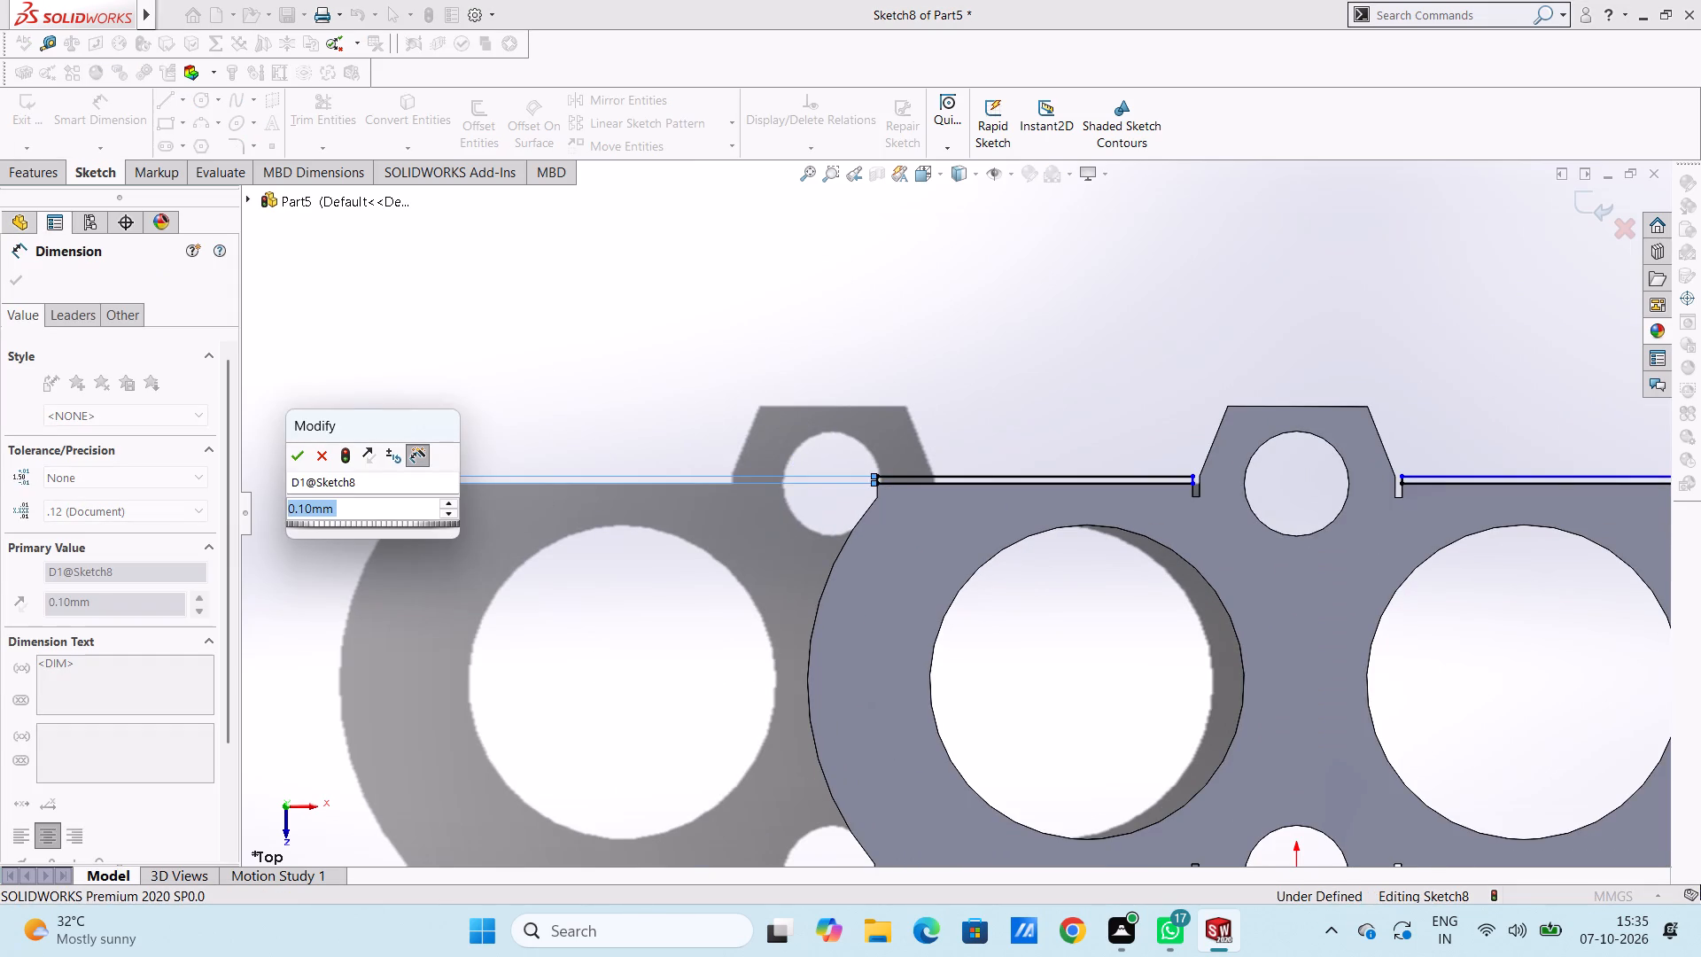
left_click(299, 462)
left_click(346, 398)
Dimension the long side of the new negative-X rectangle.
scroll(692, 399, "up", 4)
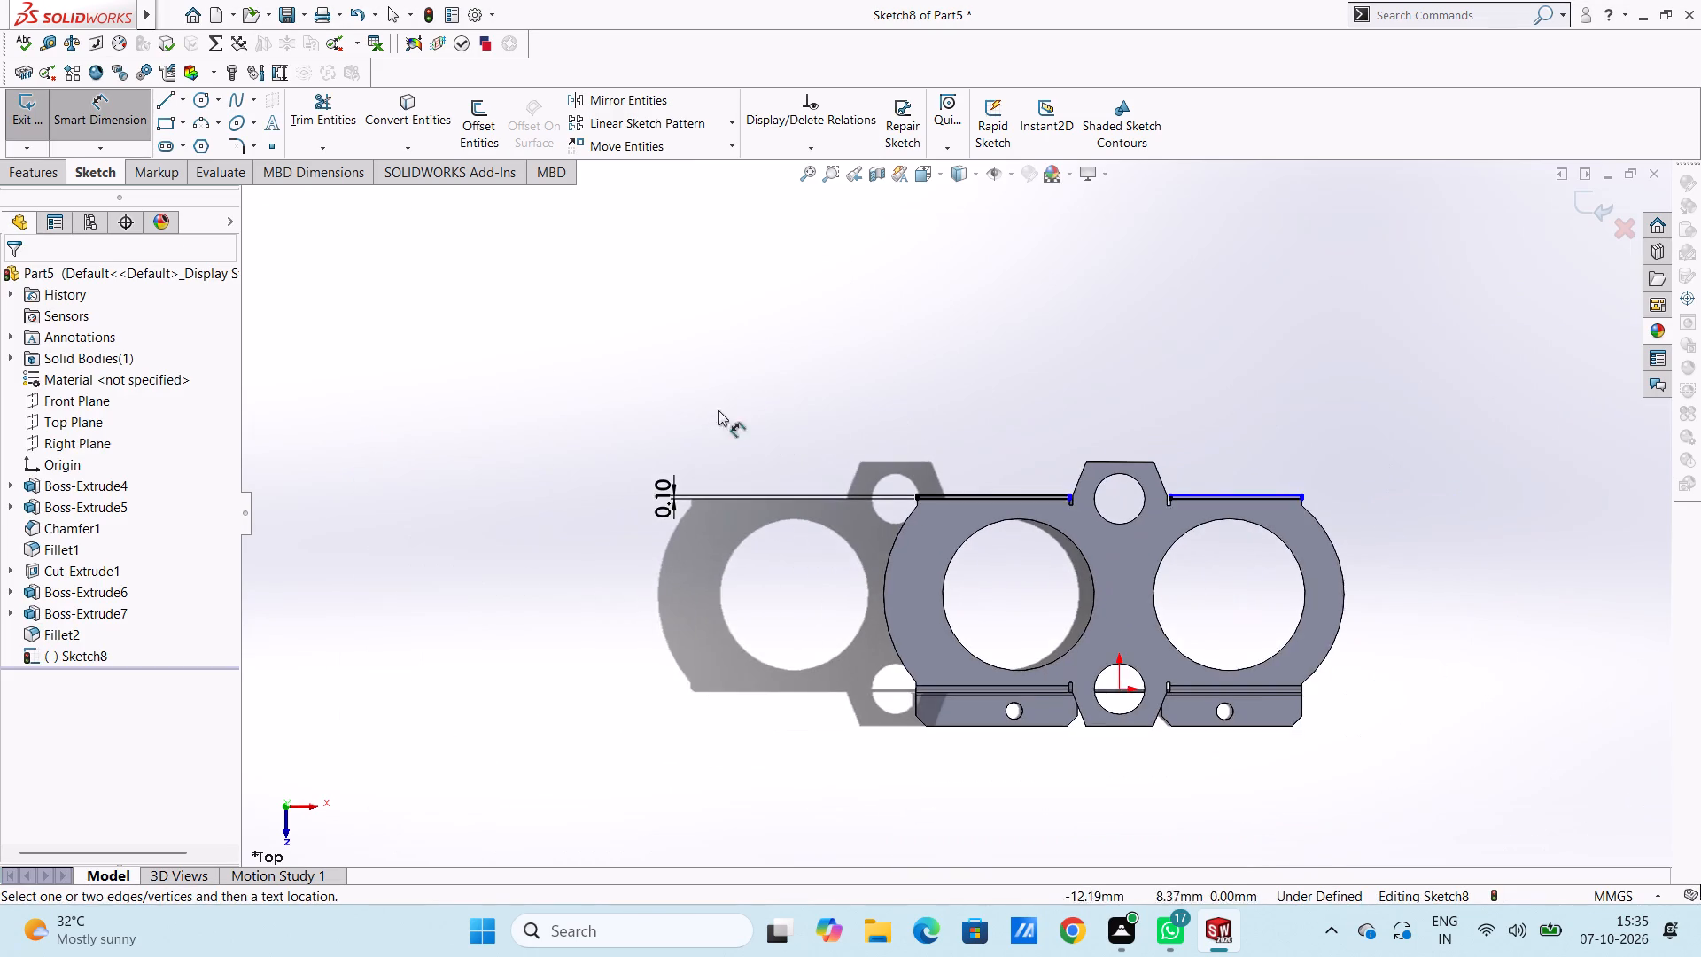
scroll(1002, 486, "down", 5)
left_click(1014, 485)
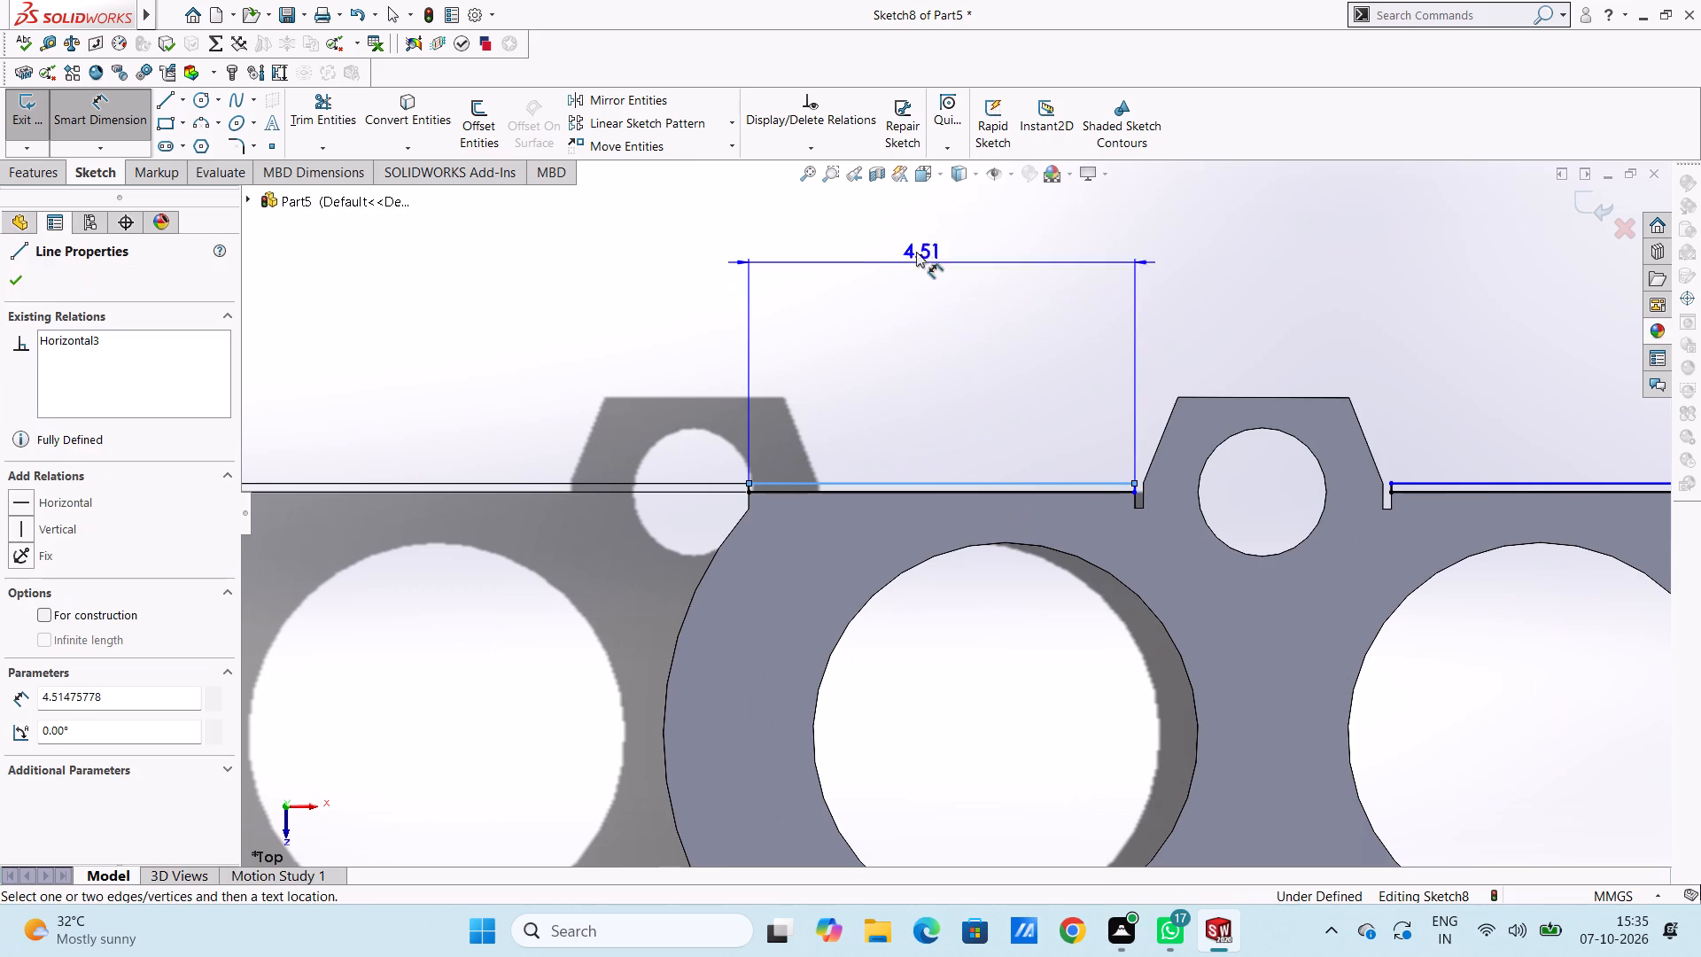
left_click(916, 252)
left_click(839, 230)
left_click(669, 314)
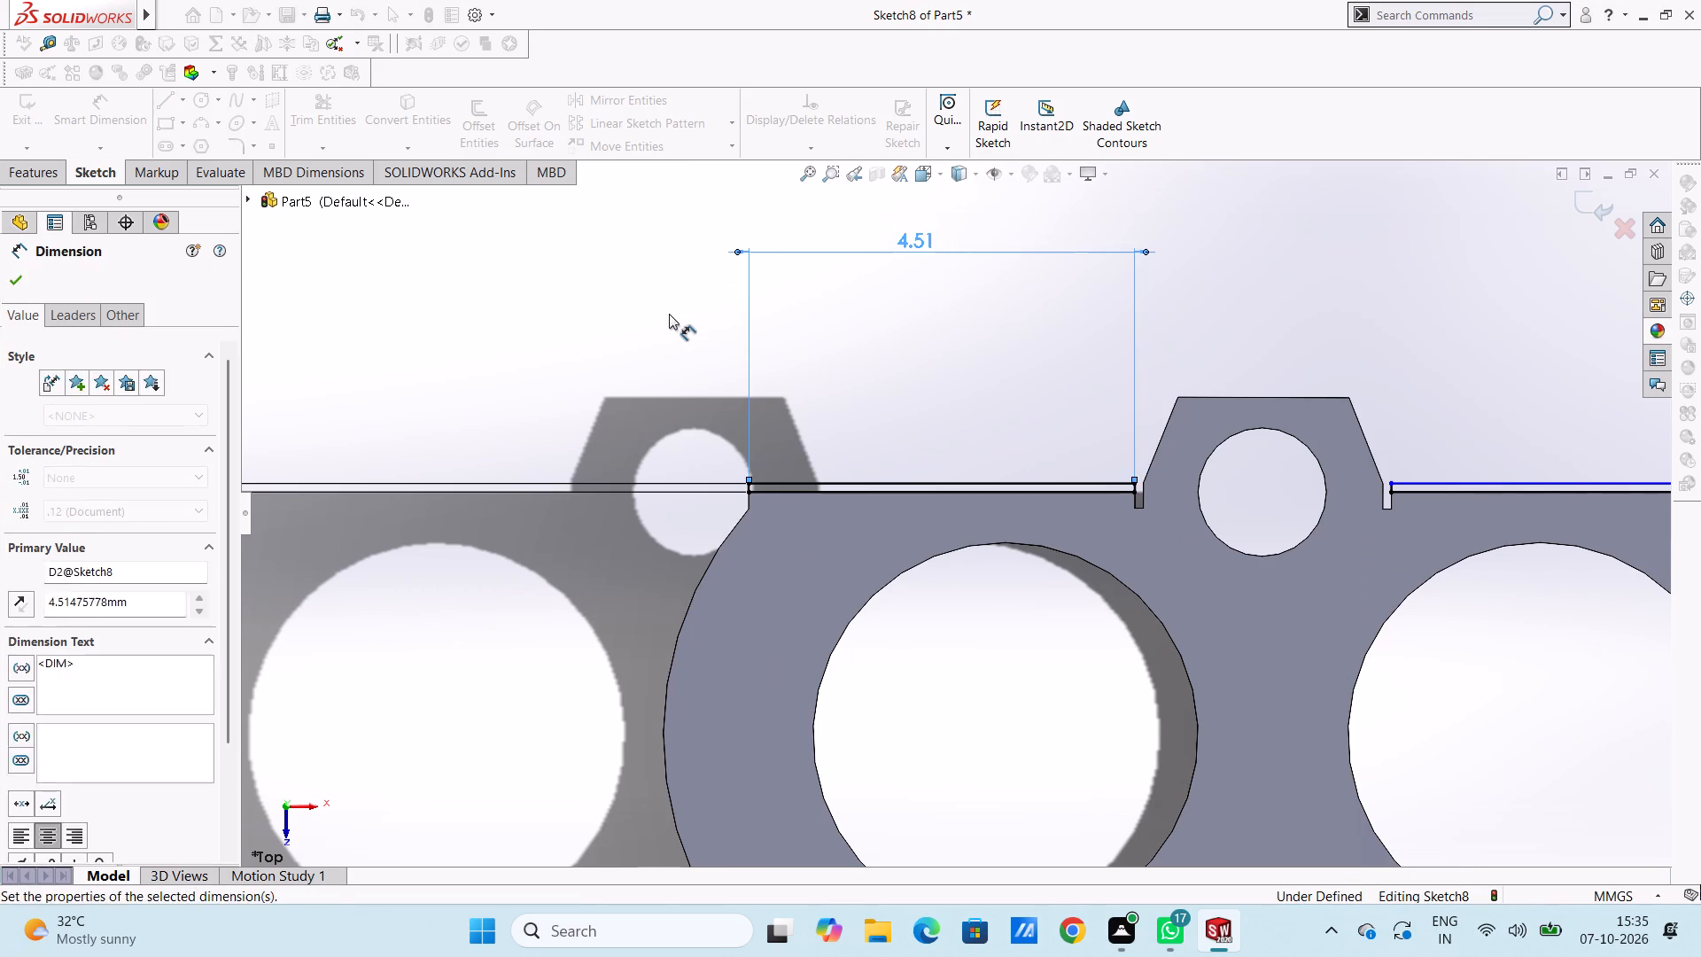
Dimension the long side of the new positive-X rectangle.
scroll(669, 314, "up", 5)
scroll(1289, 664, "down", 5)
scroll(1041, 389, "down", 2)
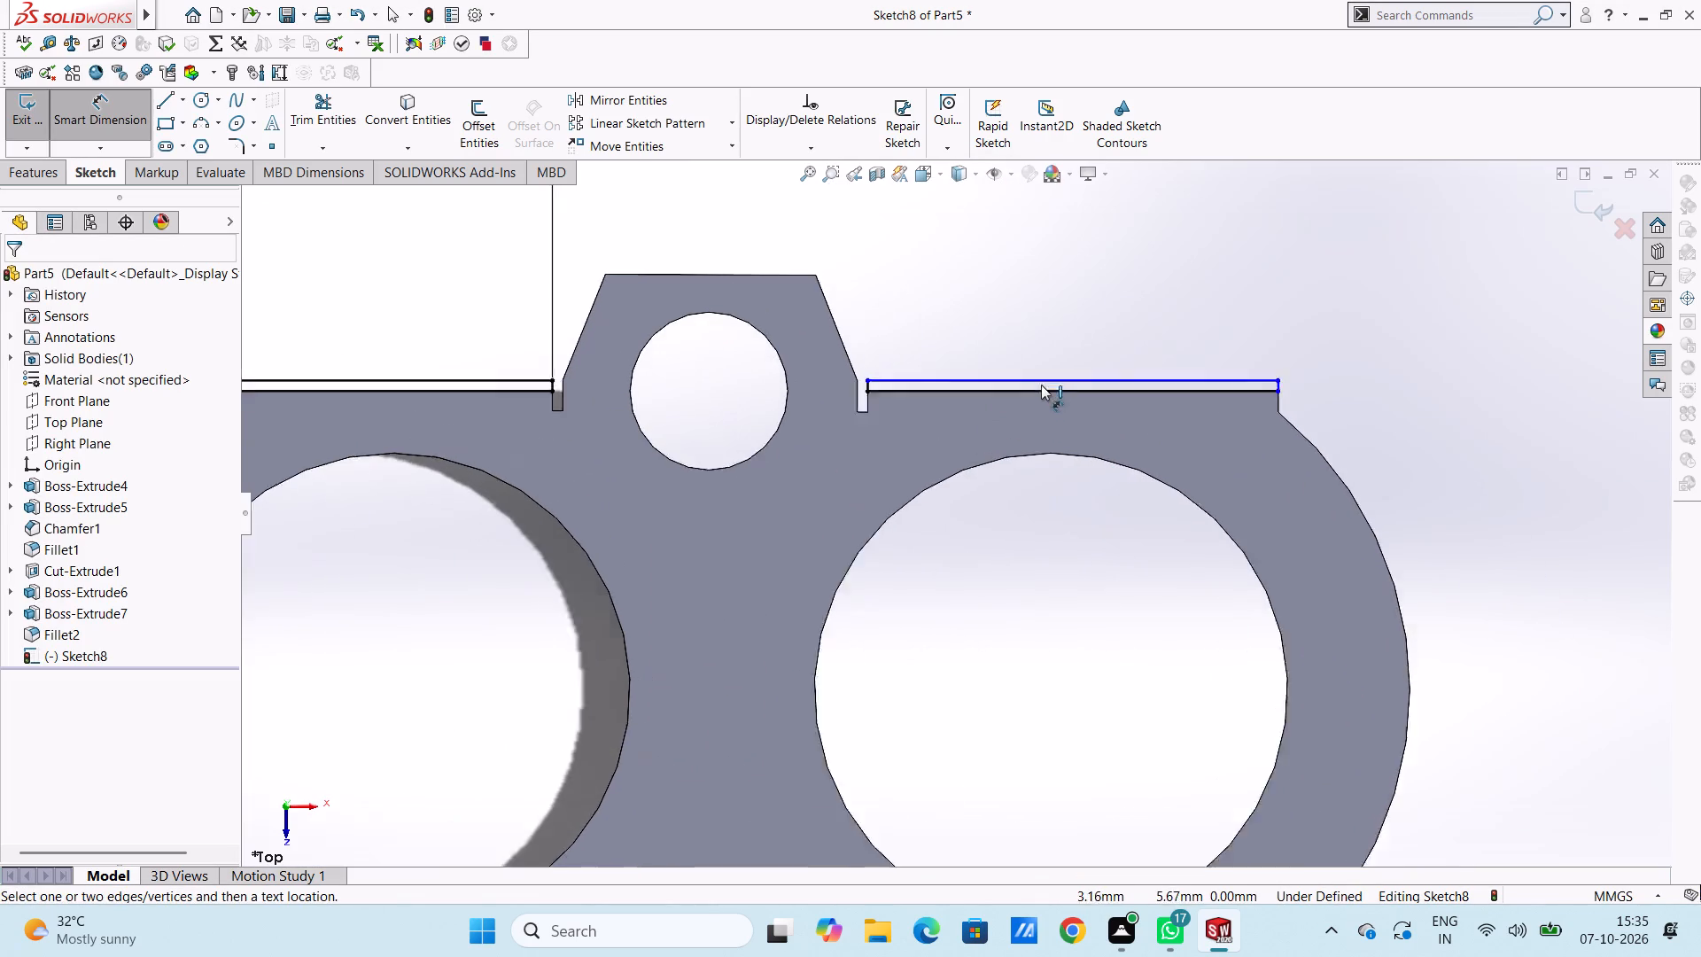
scroll(1041, 385, "down", 1)
left_click(1357, 406)
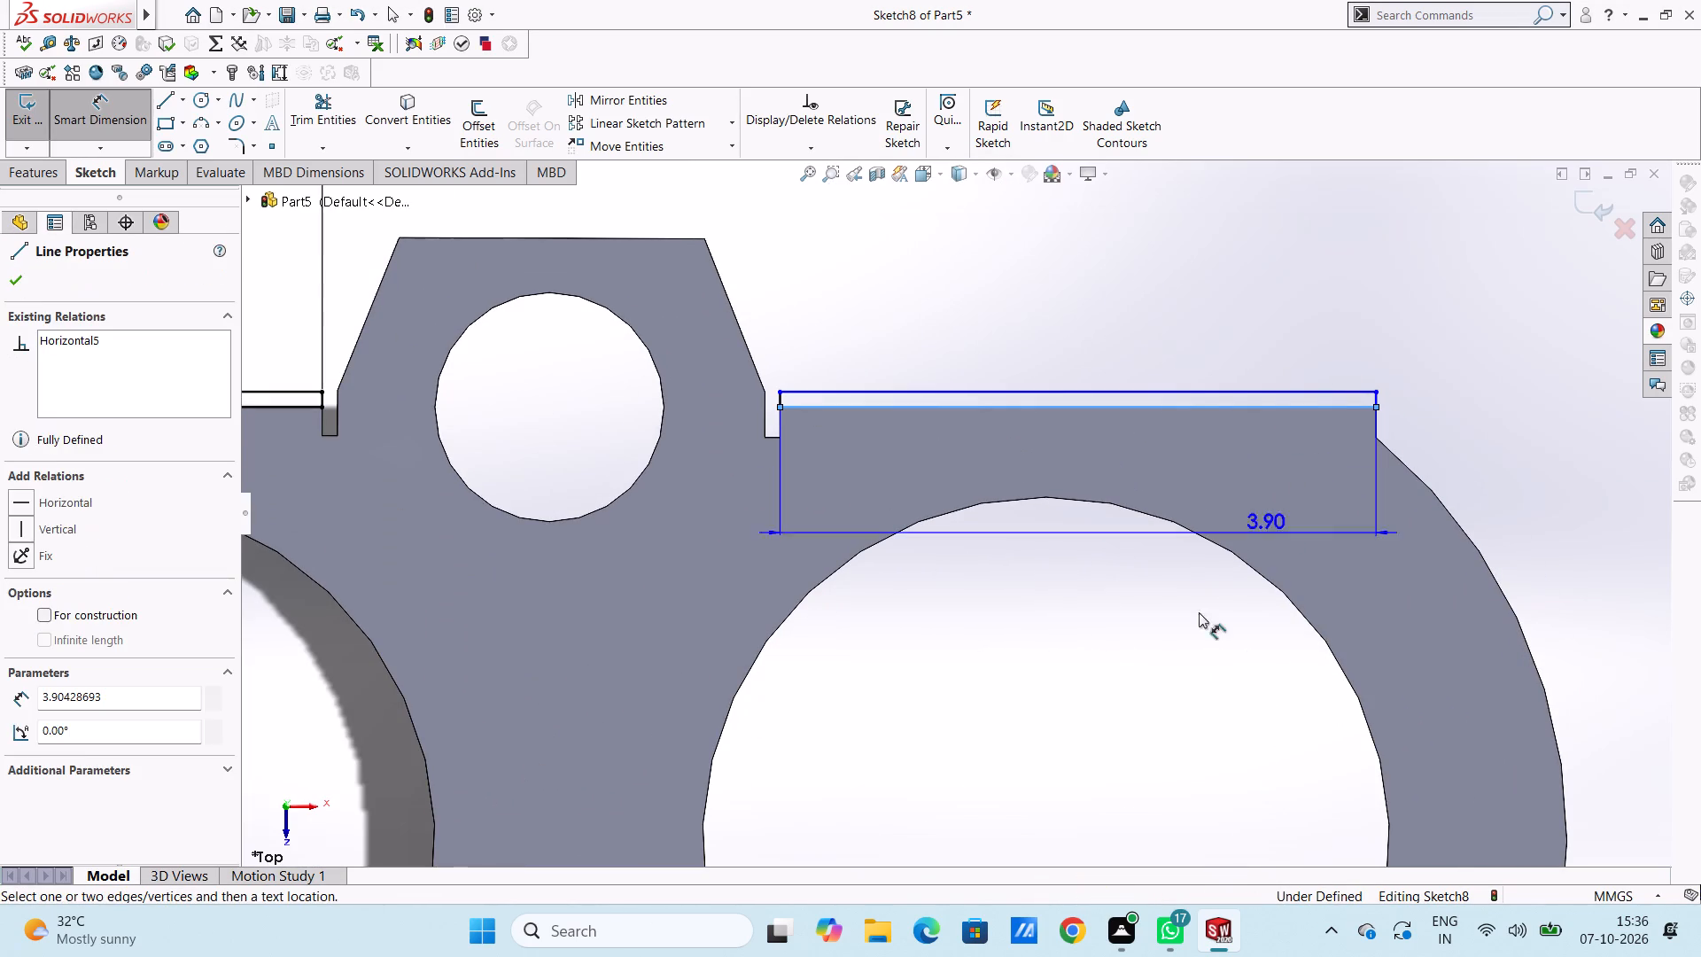
left_click(1085, 743)
left_click(1014, 724)
left_click(1034, 630)
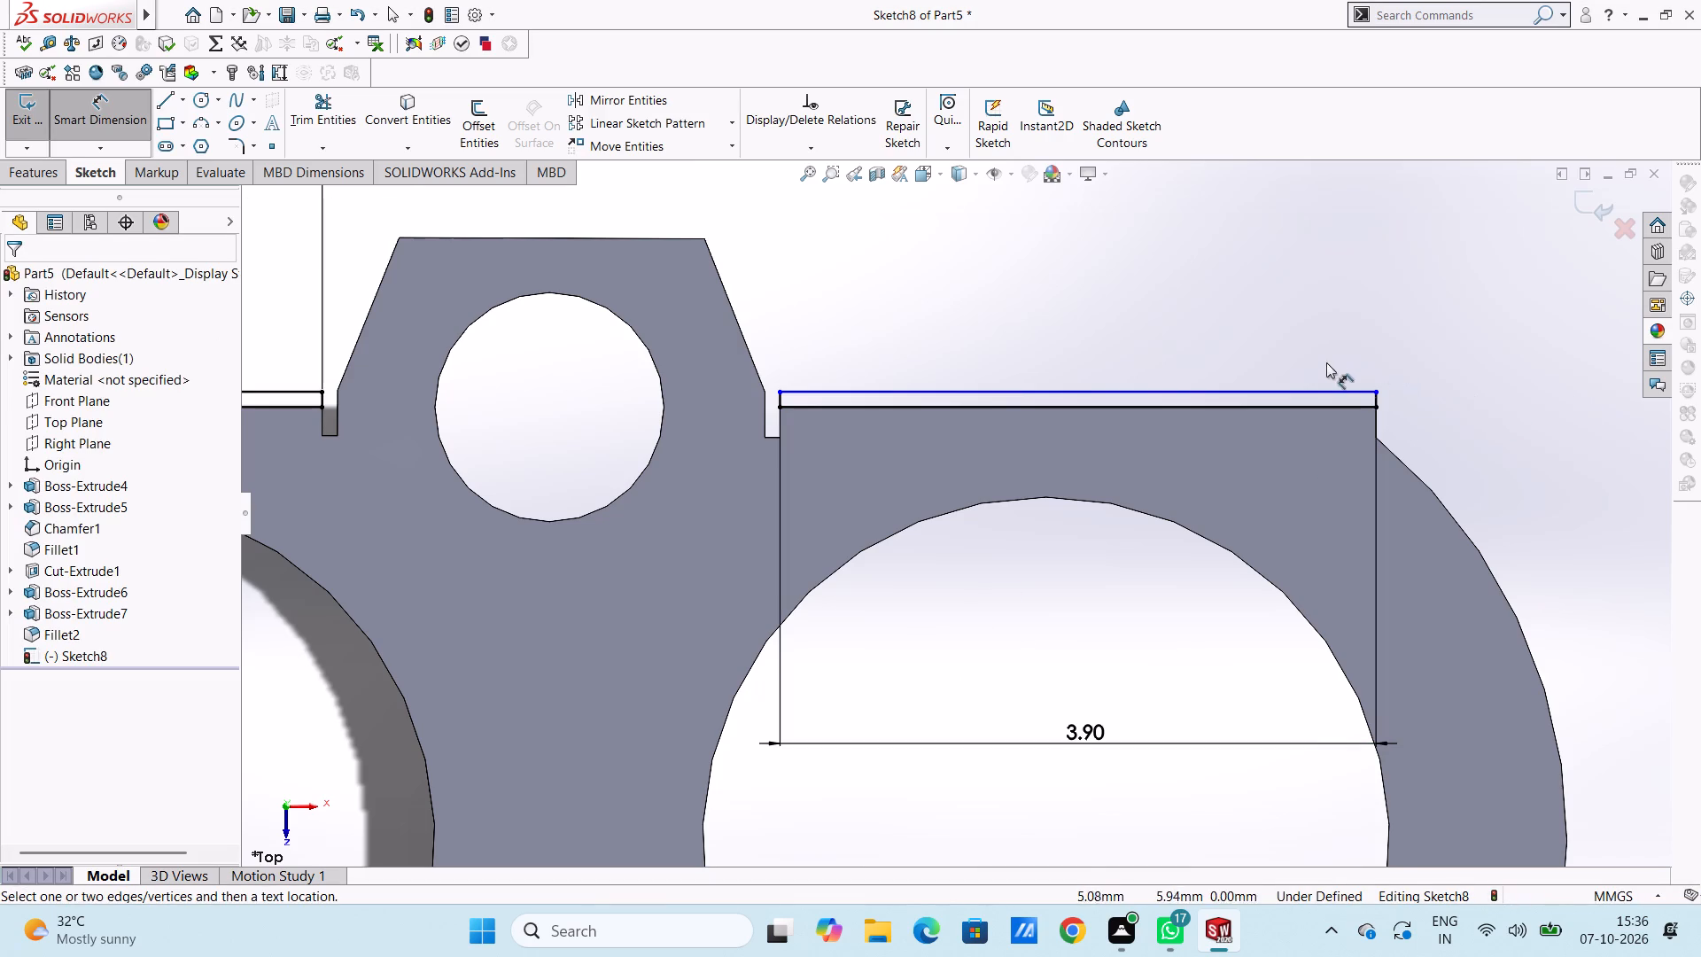
Dimension the short side of the positive-X rectangle at 0.10 mm and finish dimensioning.
left_click(1377, 400)
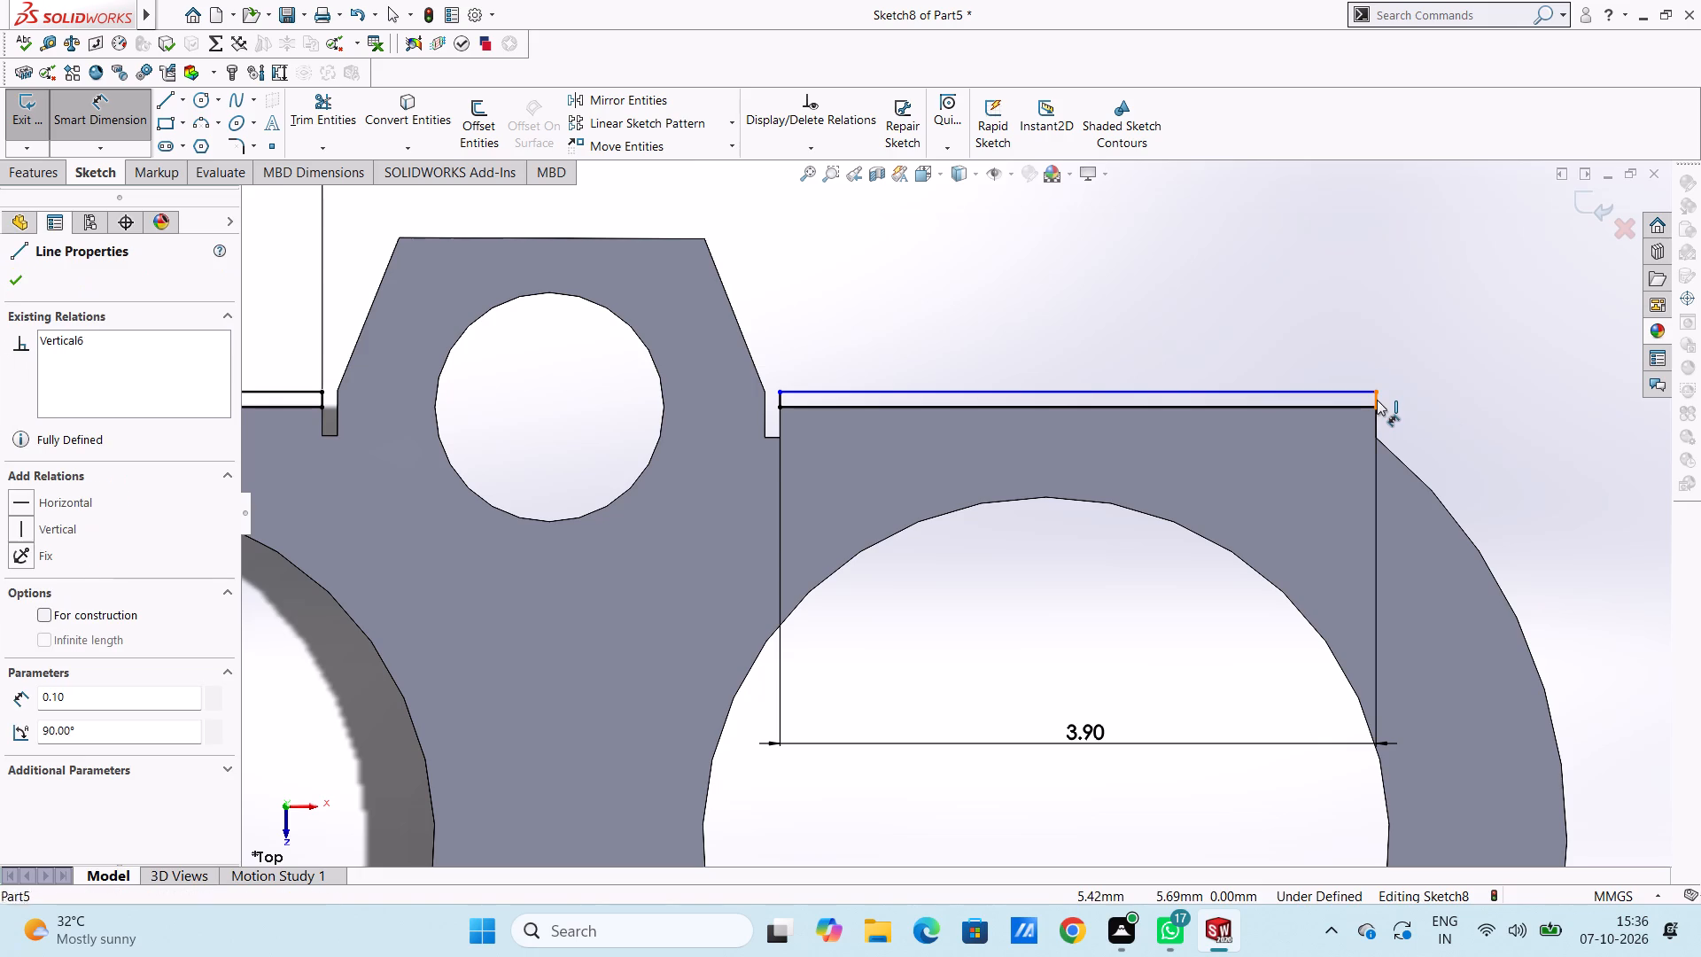
left_click(1543, 439)
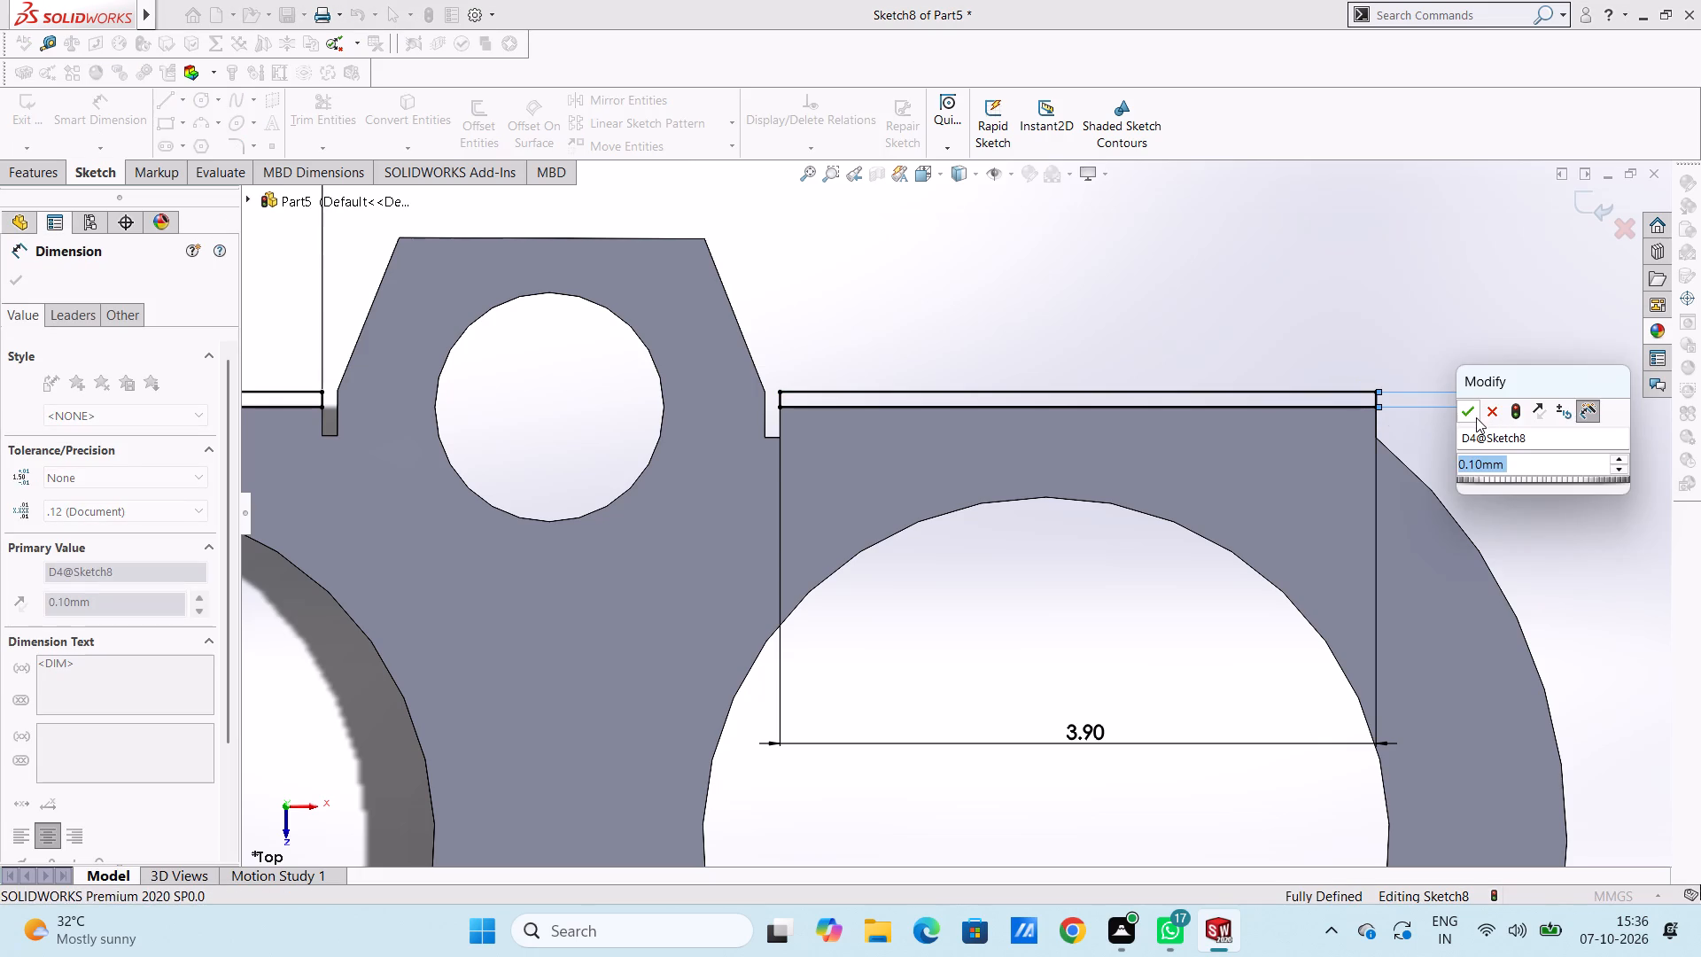
left_click(1464, 414)
left_click(1462, 362)
scroll(1488, 447, "up", 3)
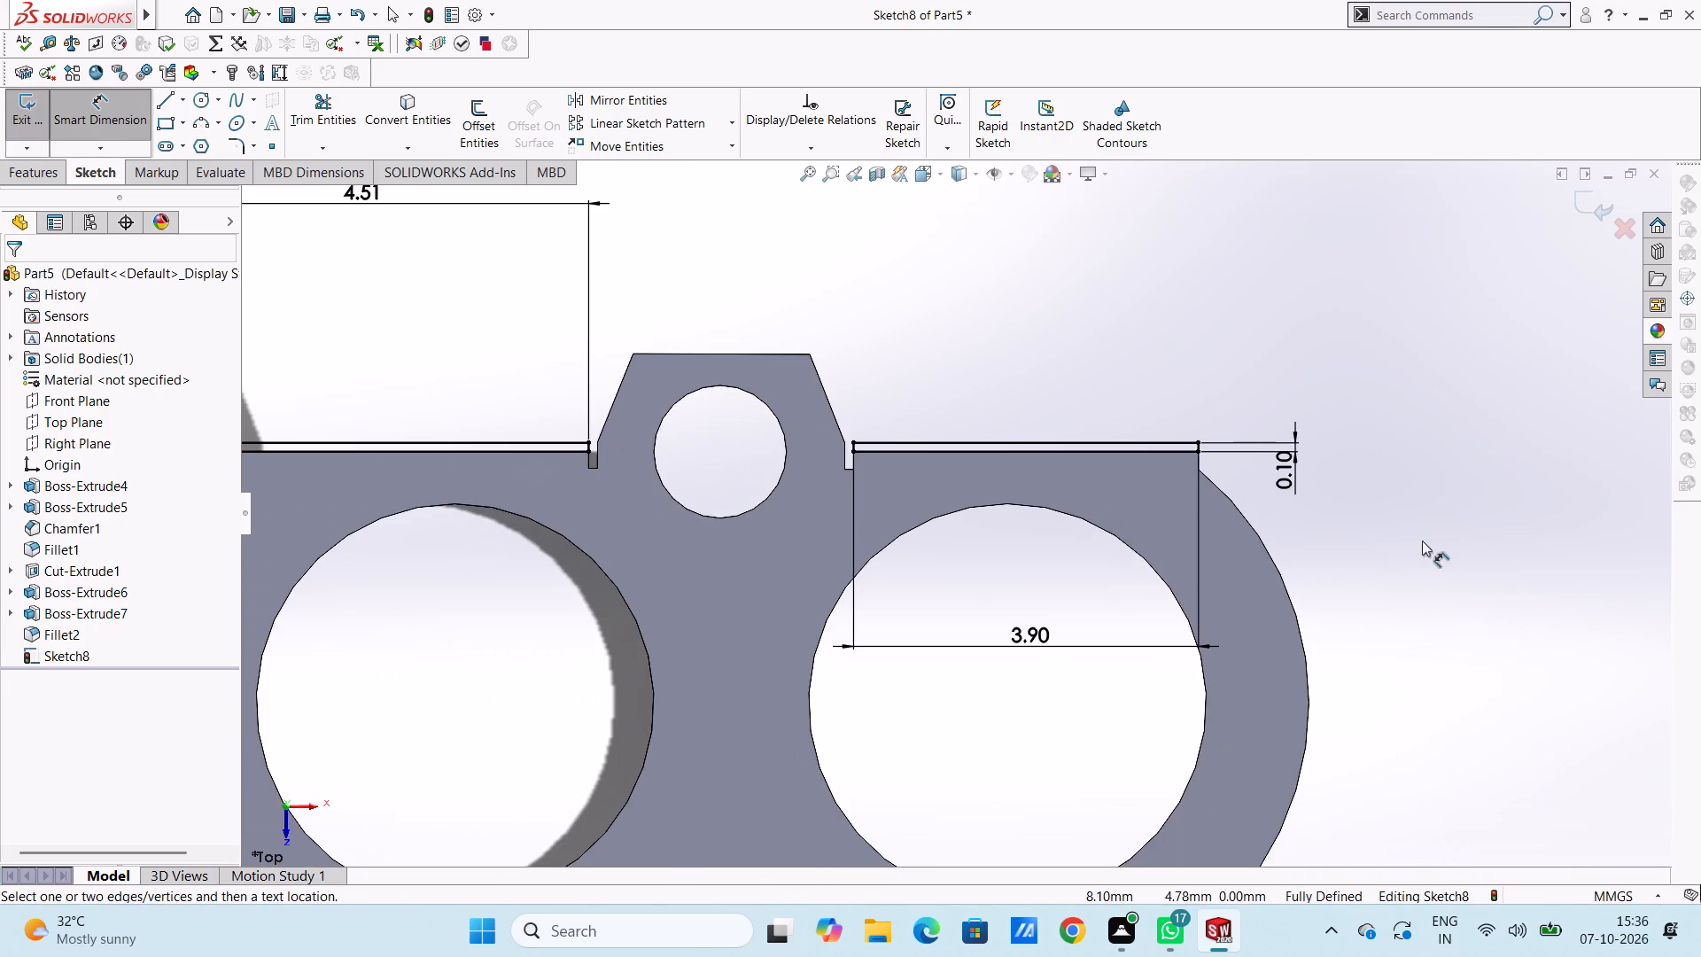
middle_click_drag(1417, 547, 1365, 537)
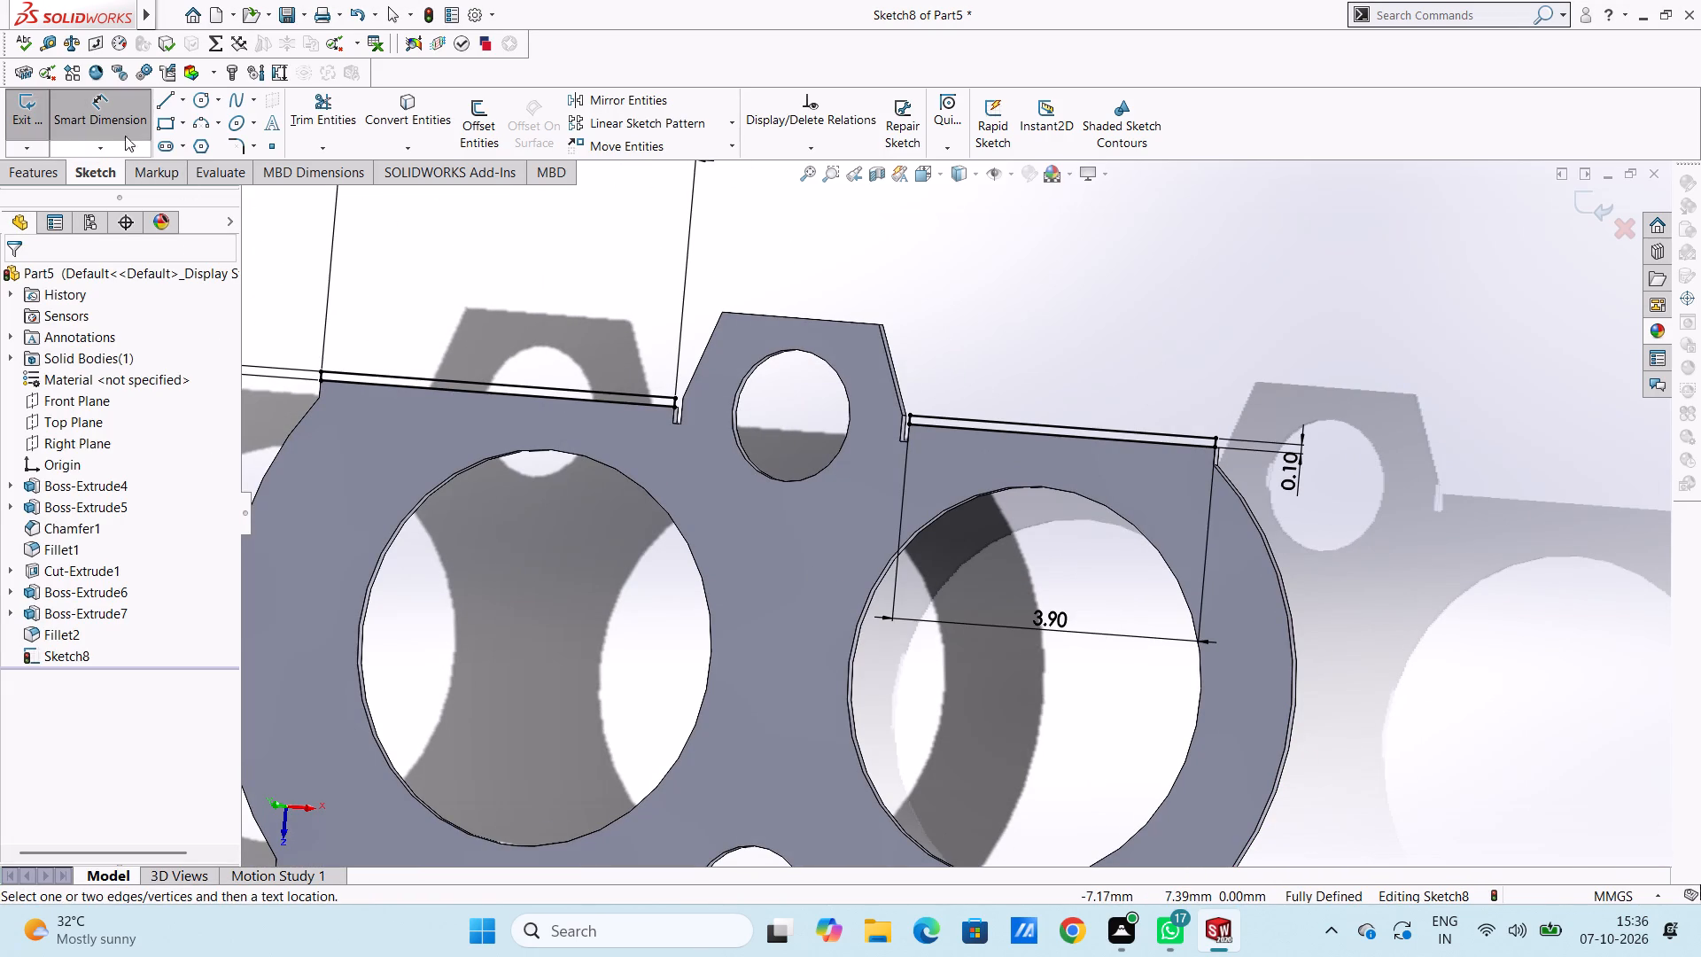
left_click(121, 117)
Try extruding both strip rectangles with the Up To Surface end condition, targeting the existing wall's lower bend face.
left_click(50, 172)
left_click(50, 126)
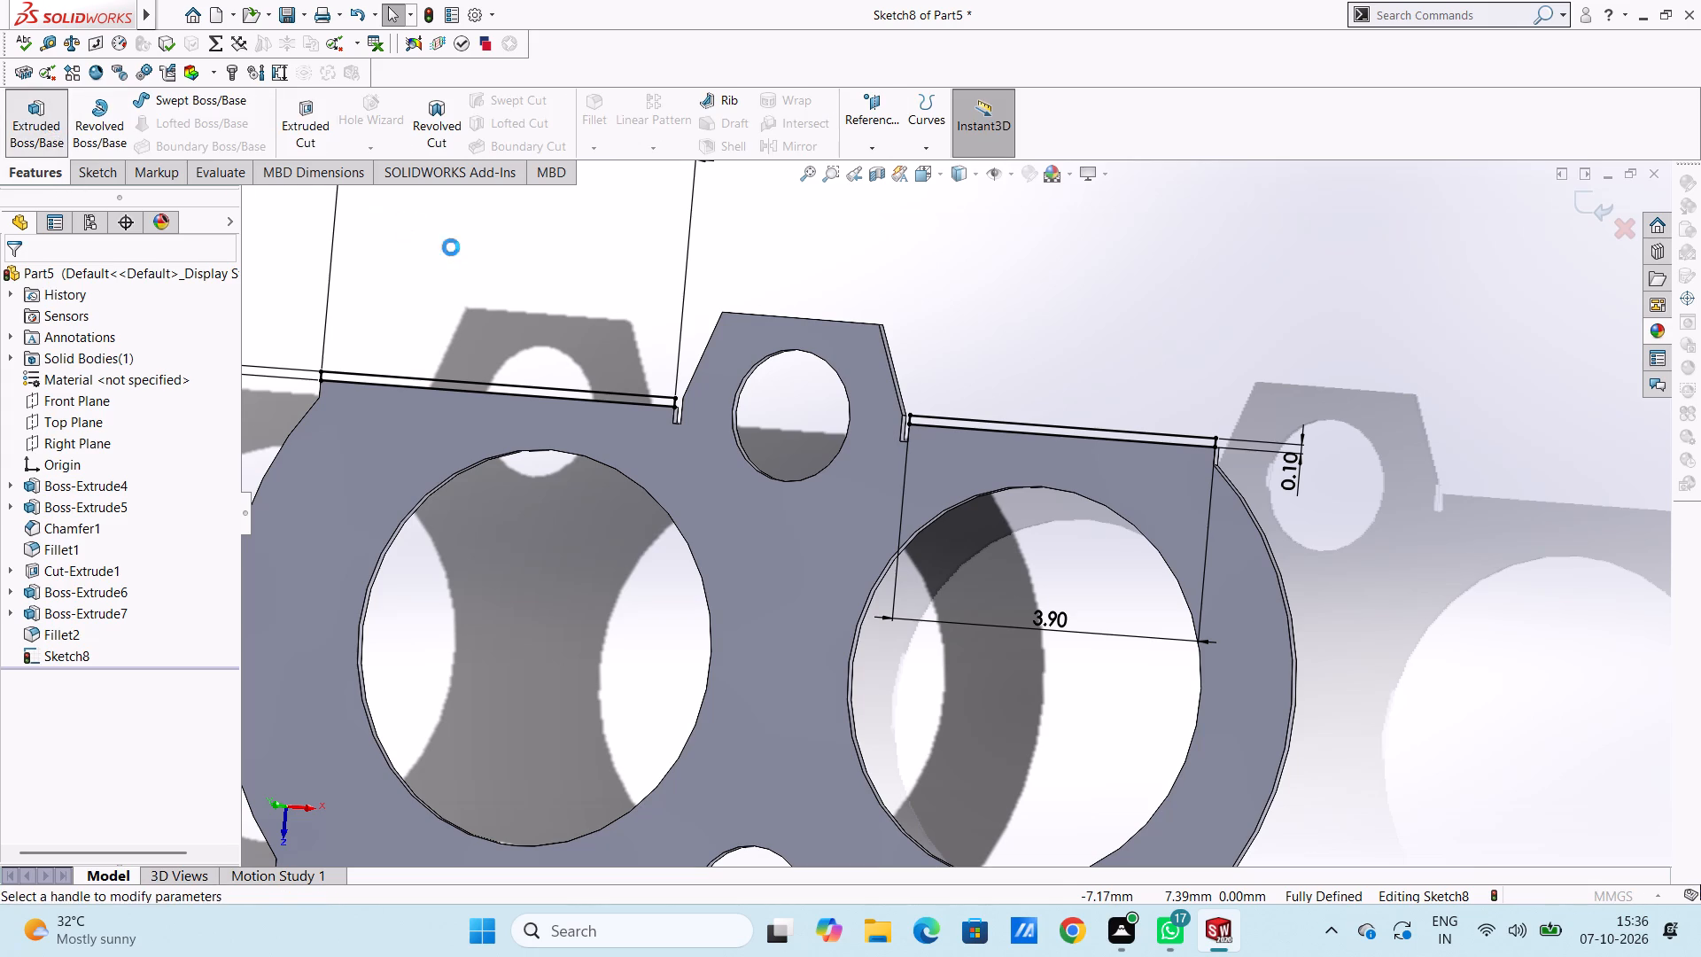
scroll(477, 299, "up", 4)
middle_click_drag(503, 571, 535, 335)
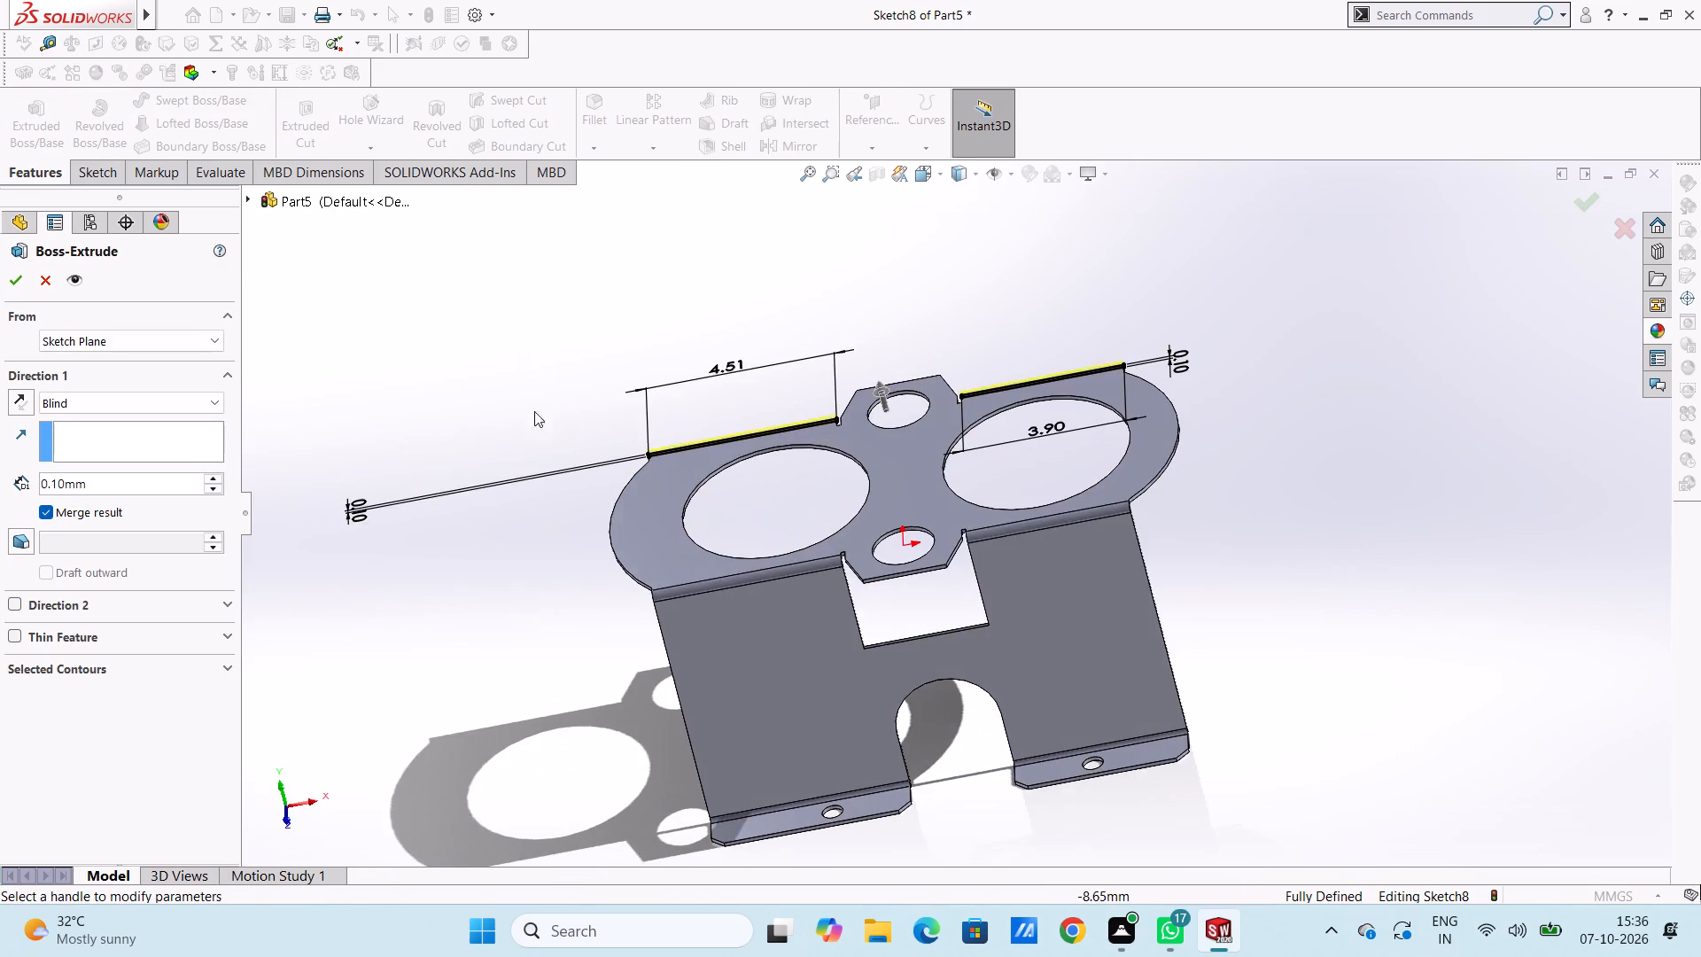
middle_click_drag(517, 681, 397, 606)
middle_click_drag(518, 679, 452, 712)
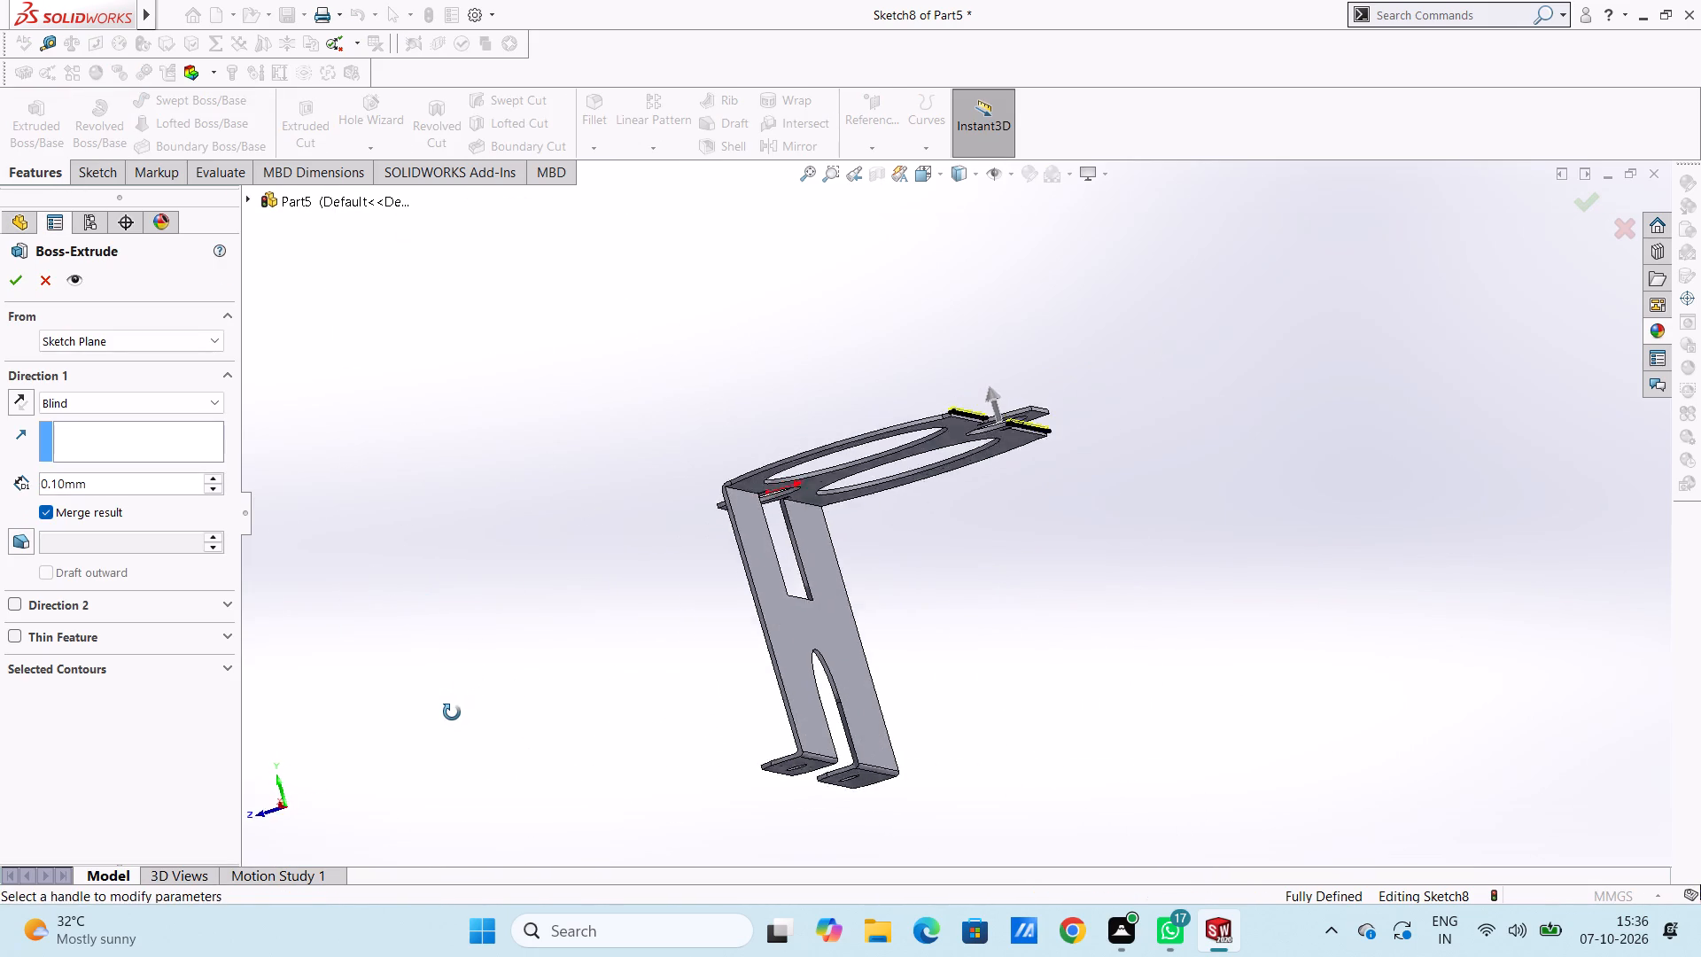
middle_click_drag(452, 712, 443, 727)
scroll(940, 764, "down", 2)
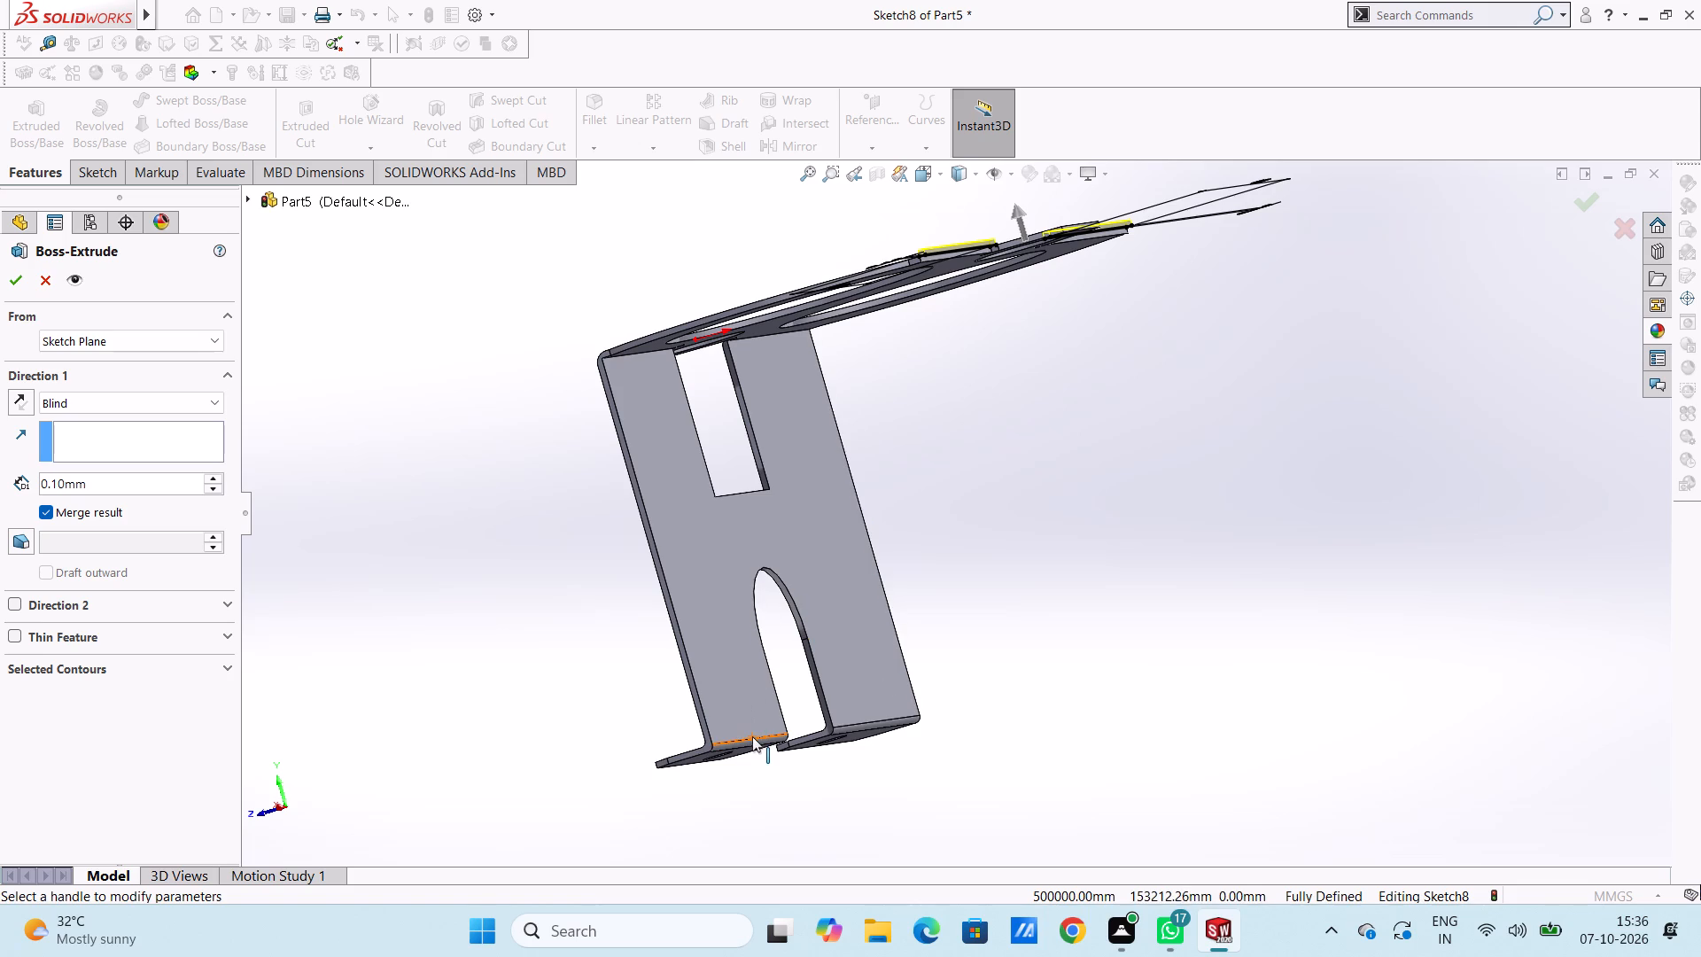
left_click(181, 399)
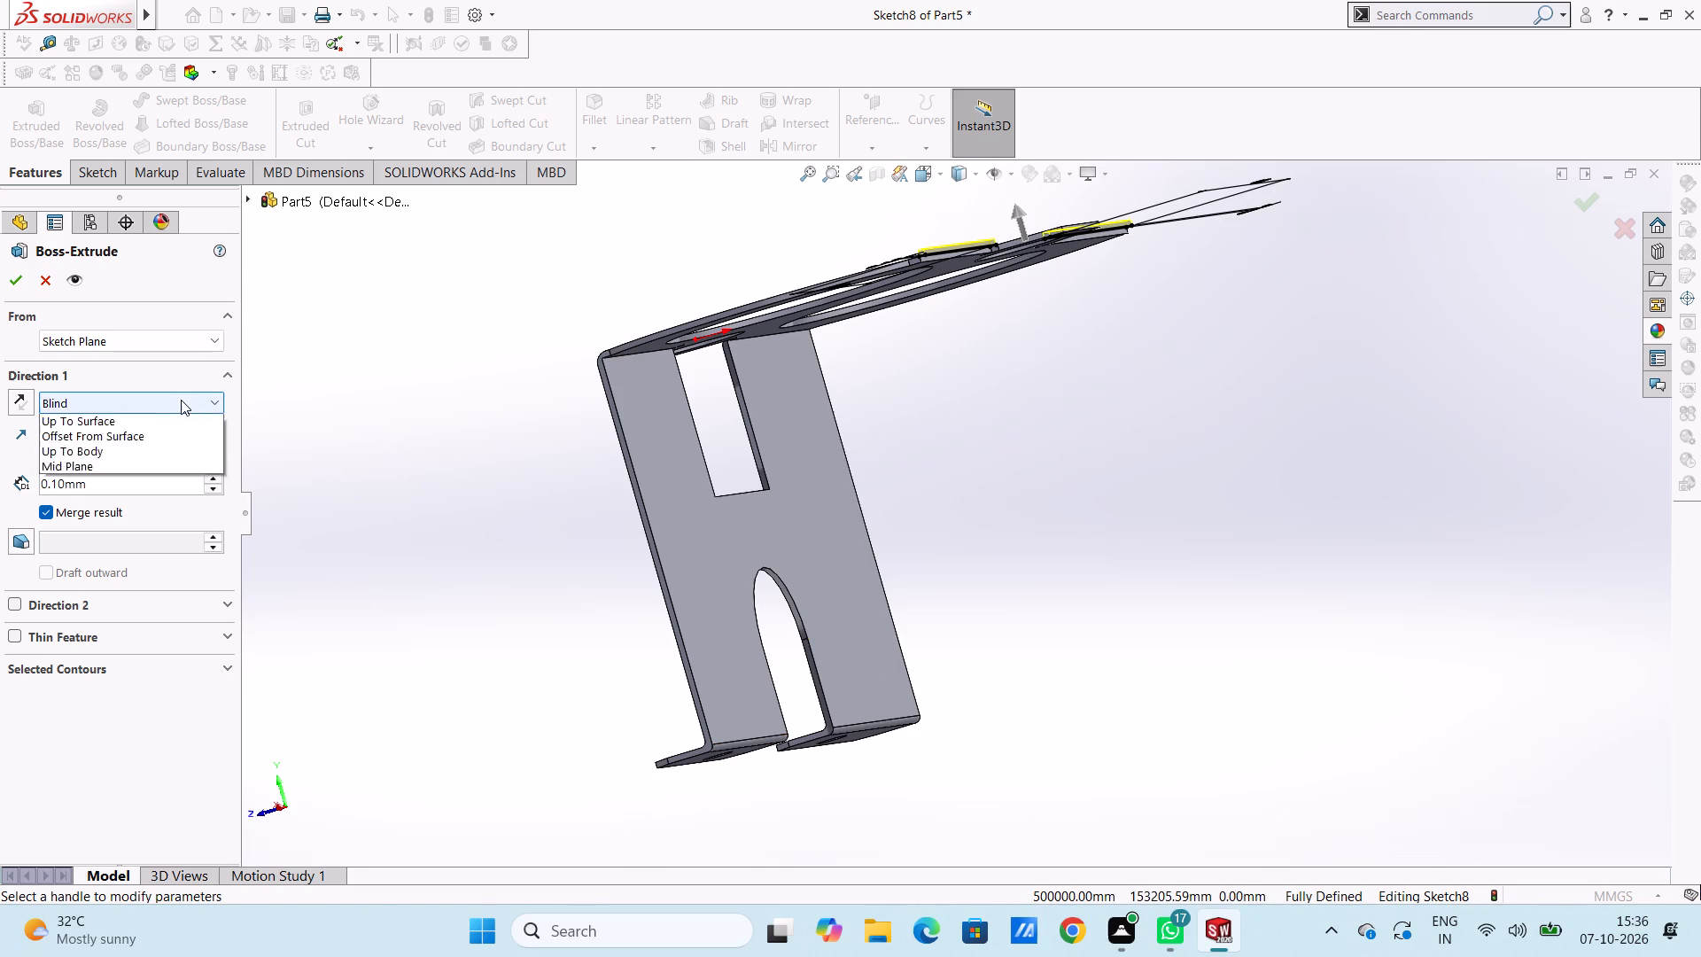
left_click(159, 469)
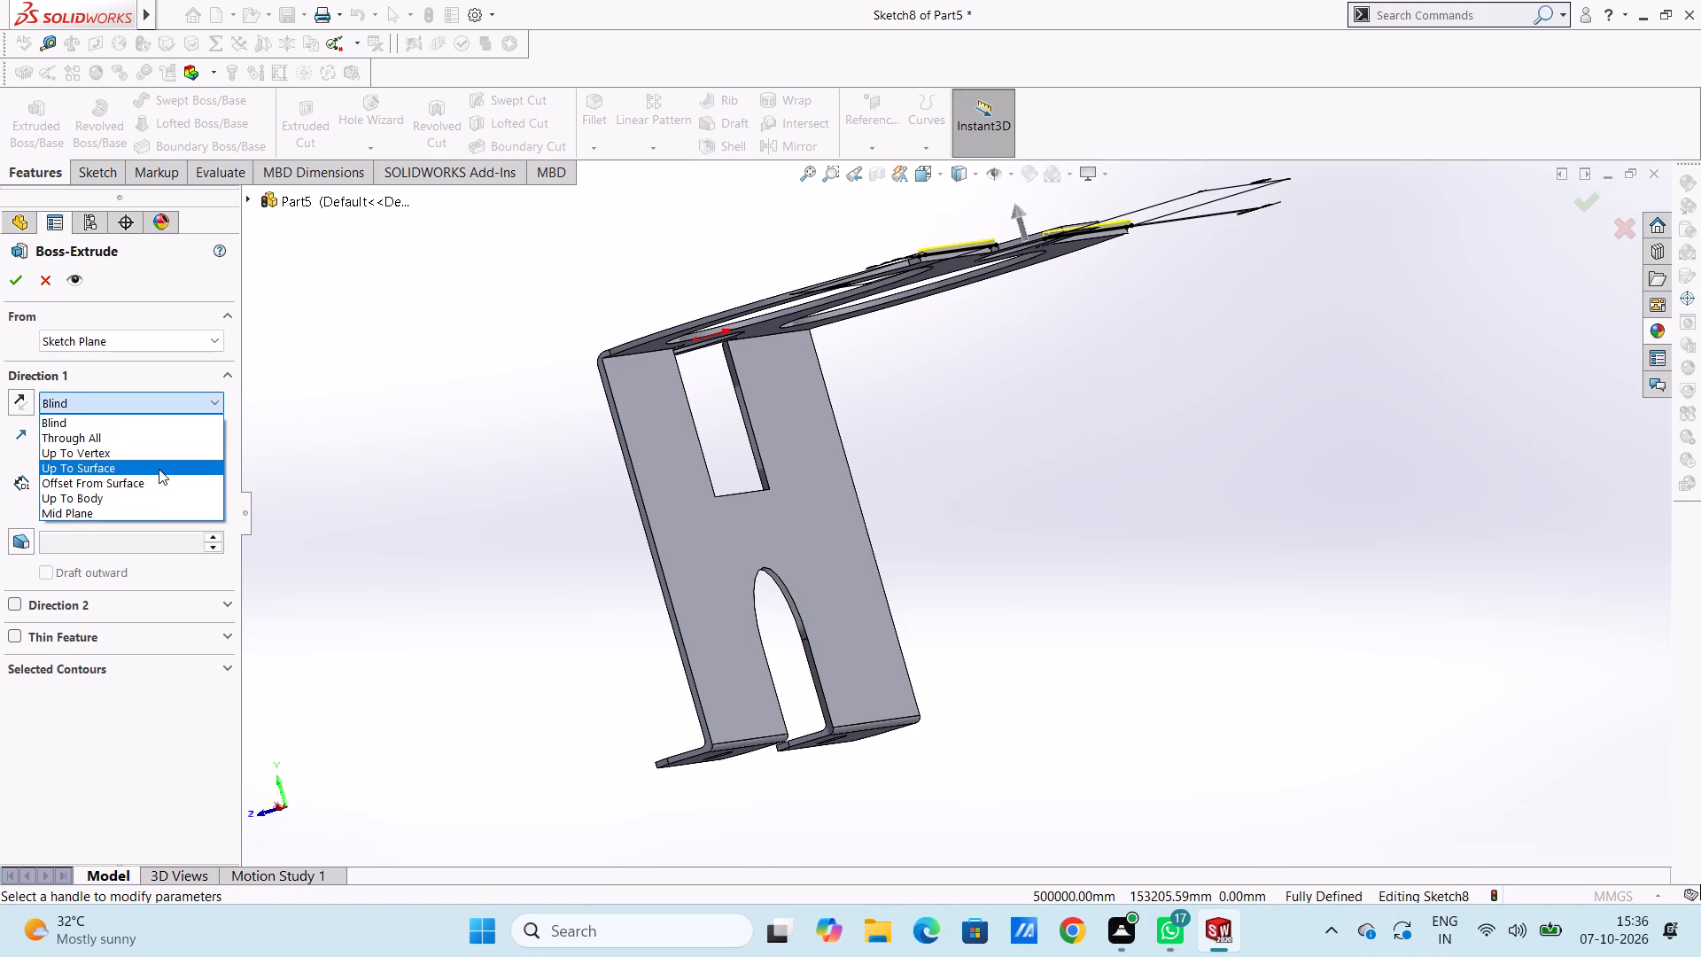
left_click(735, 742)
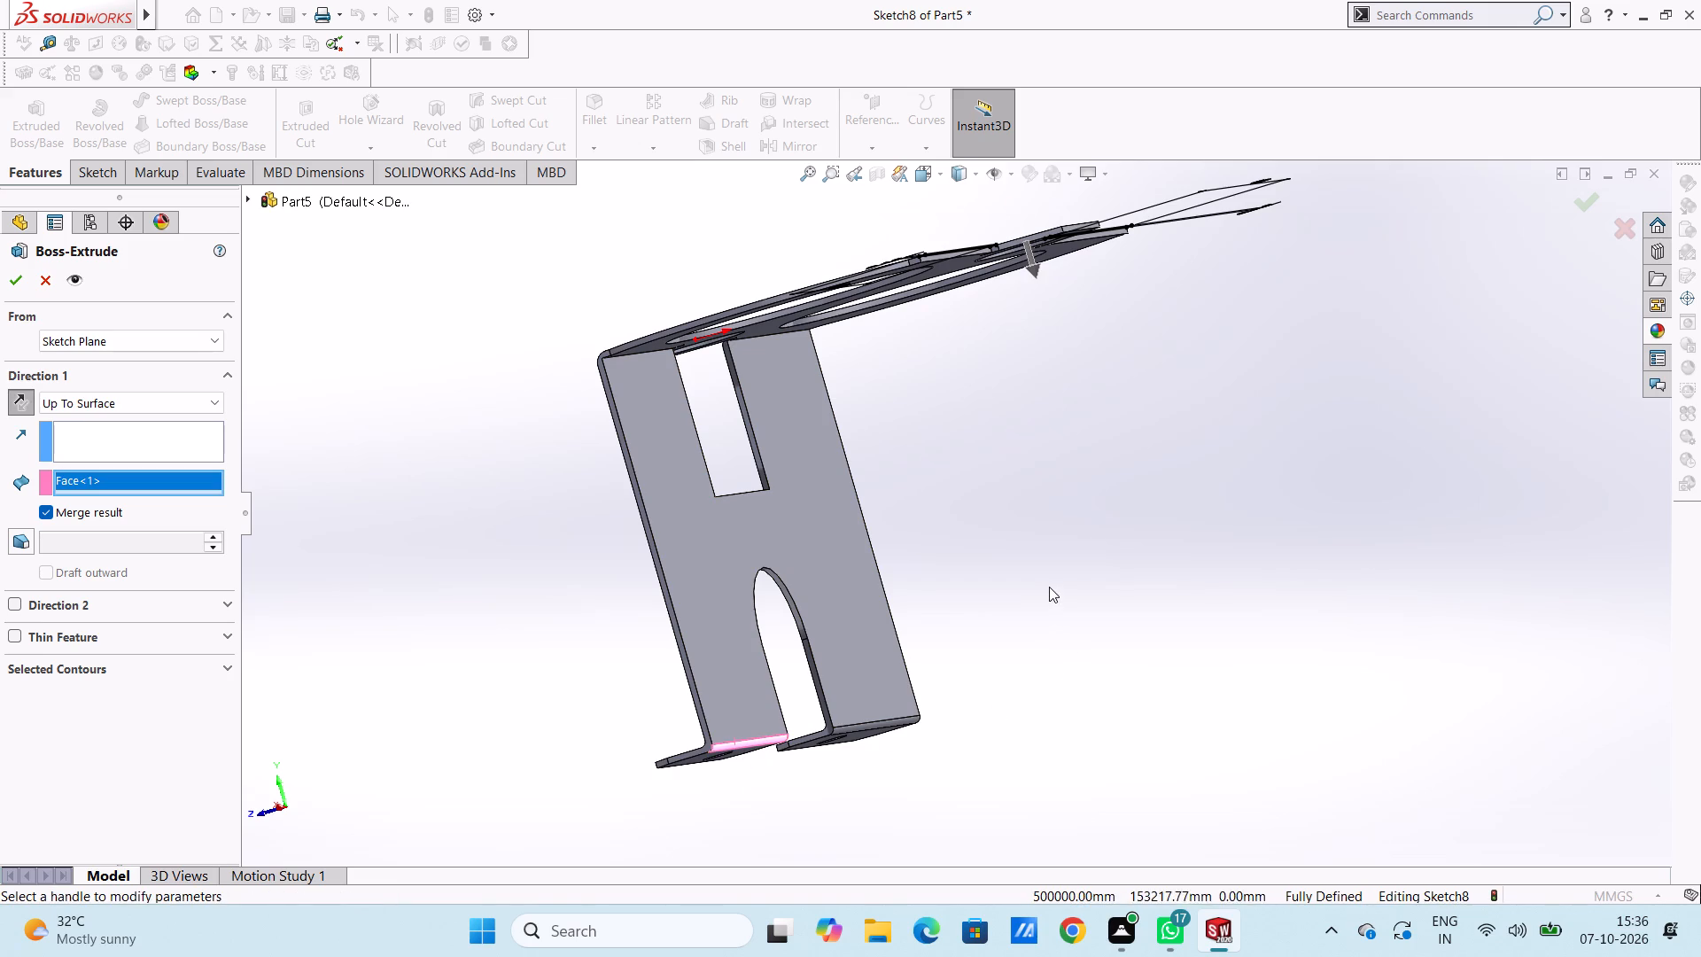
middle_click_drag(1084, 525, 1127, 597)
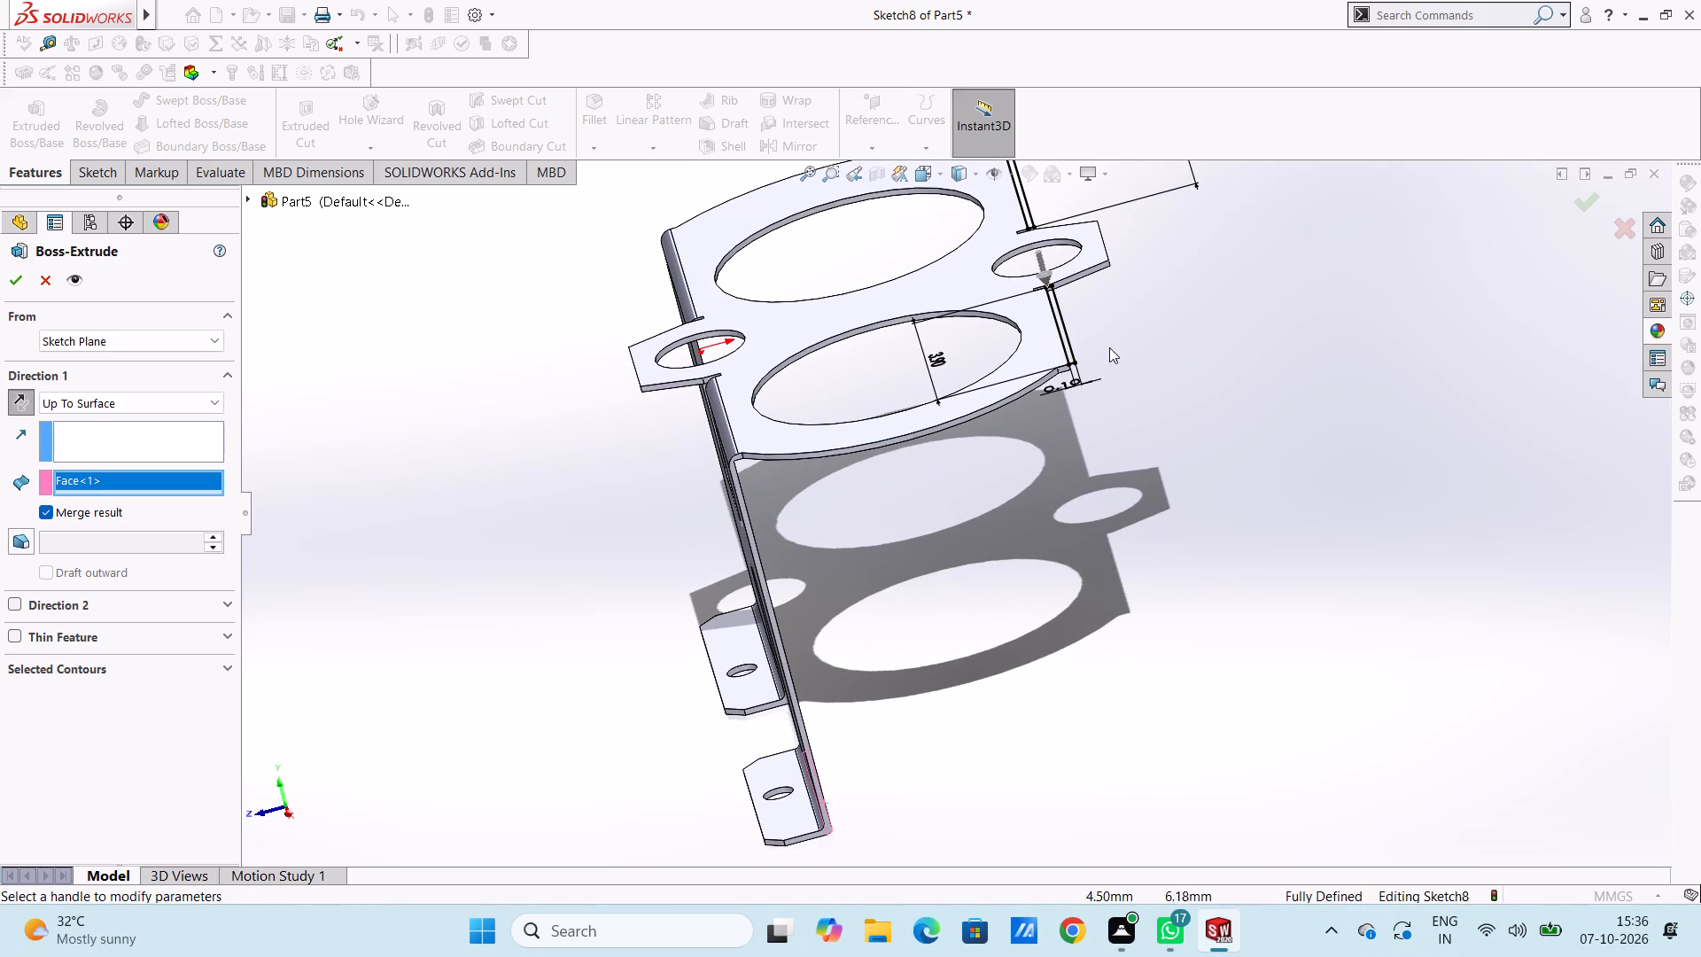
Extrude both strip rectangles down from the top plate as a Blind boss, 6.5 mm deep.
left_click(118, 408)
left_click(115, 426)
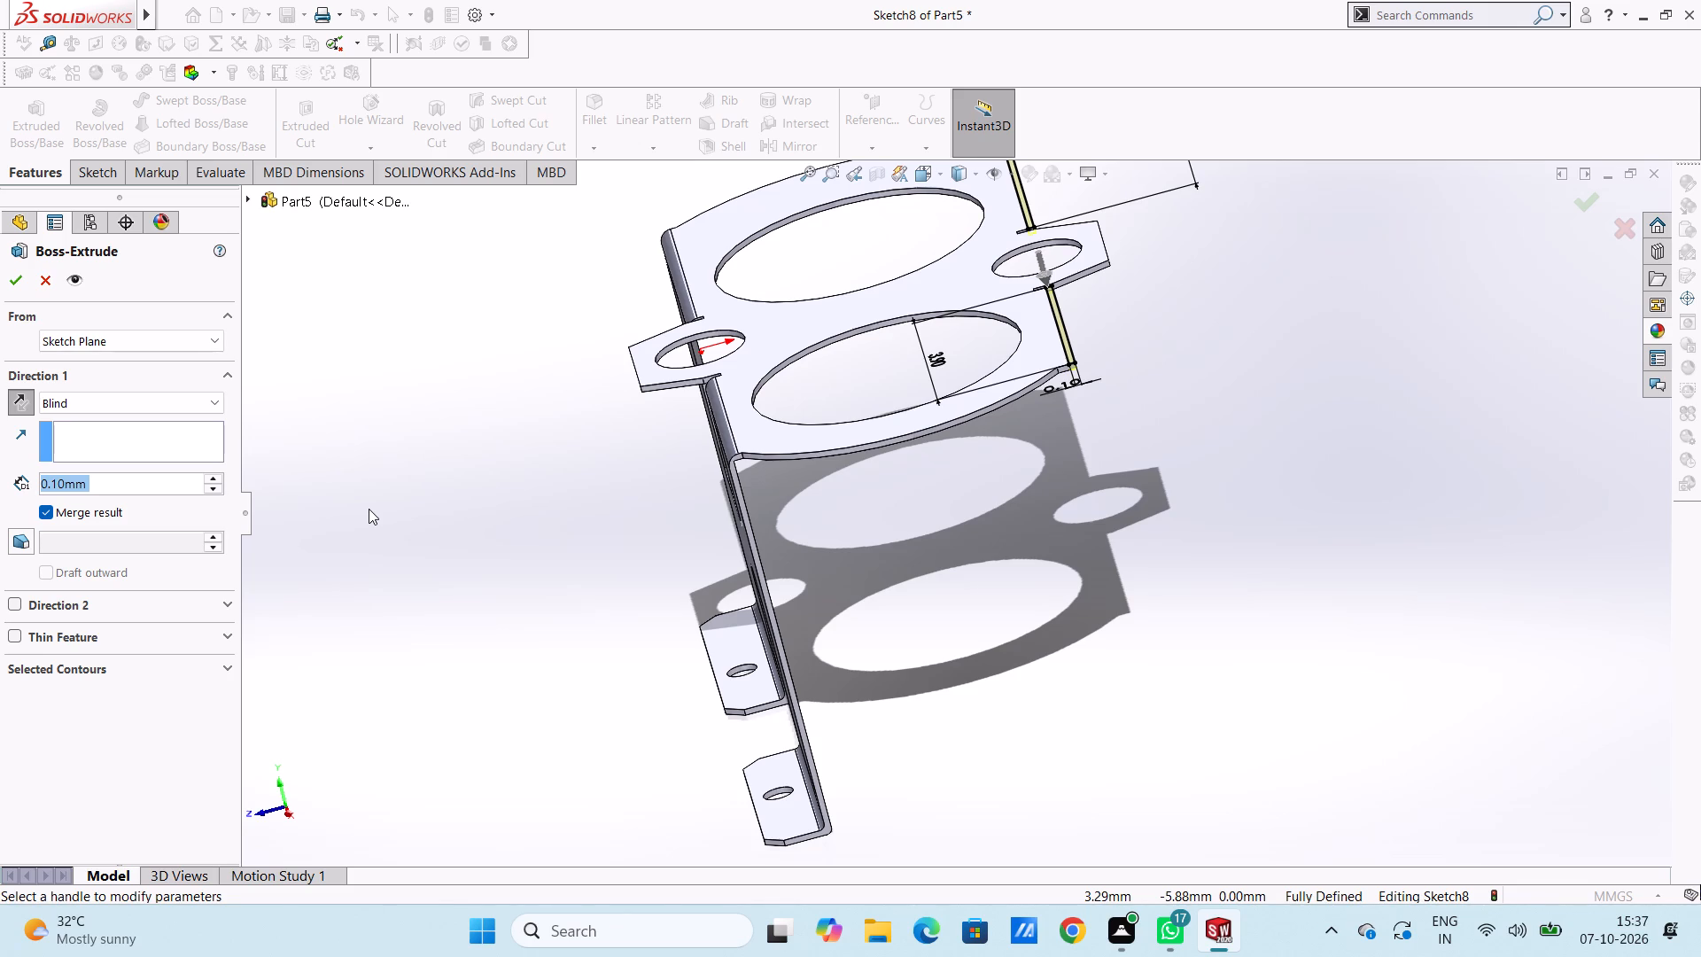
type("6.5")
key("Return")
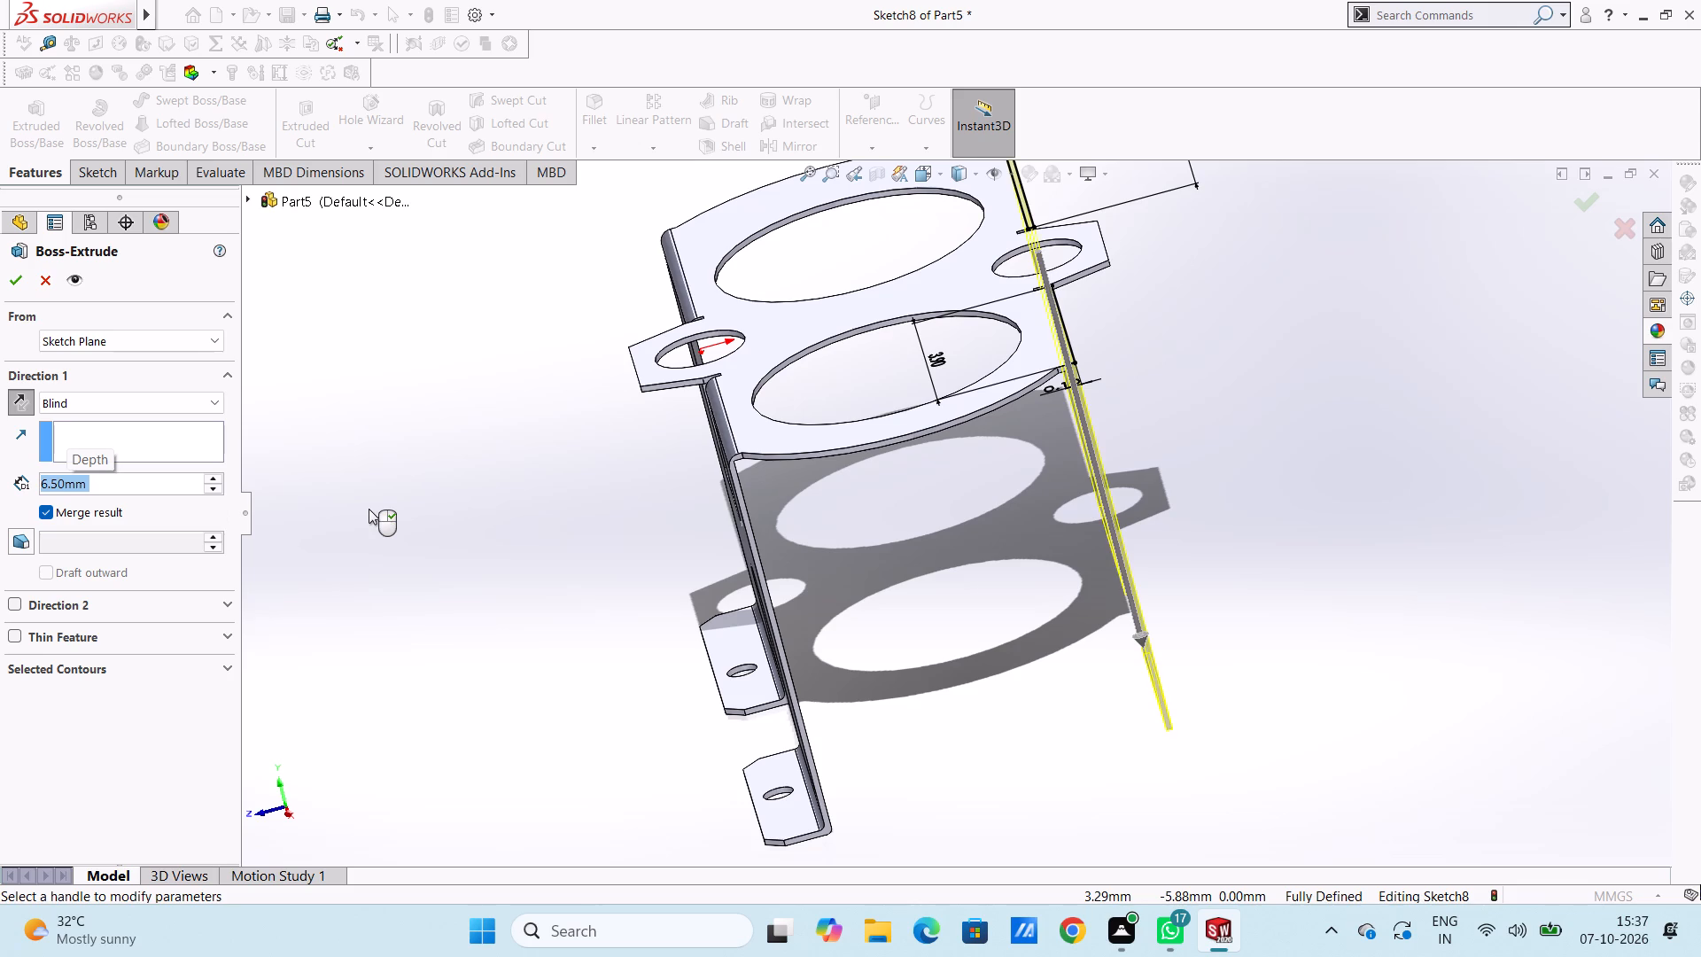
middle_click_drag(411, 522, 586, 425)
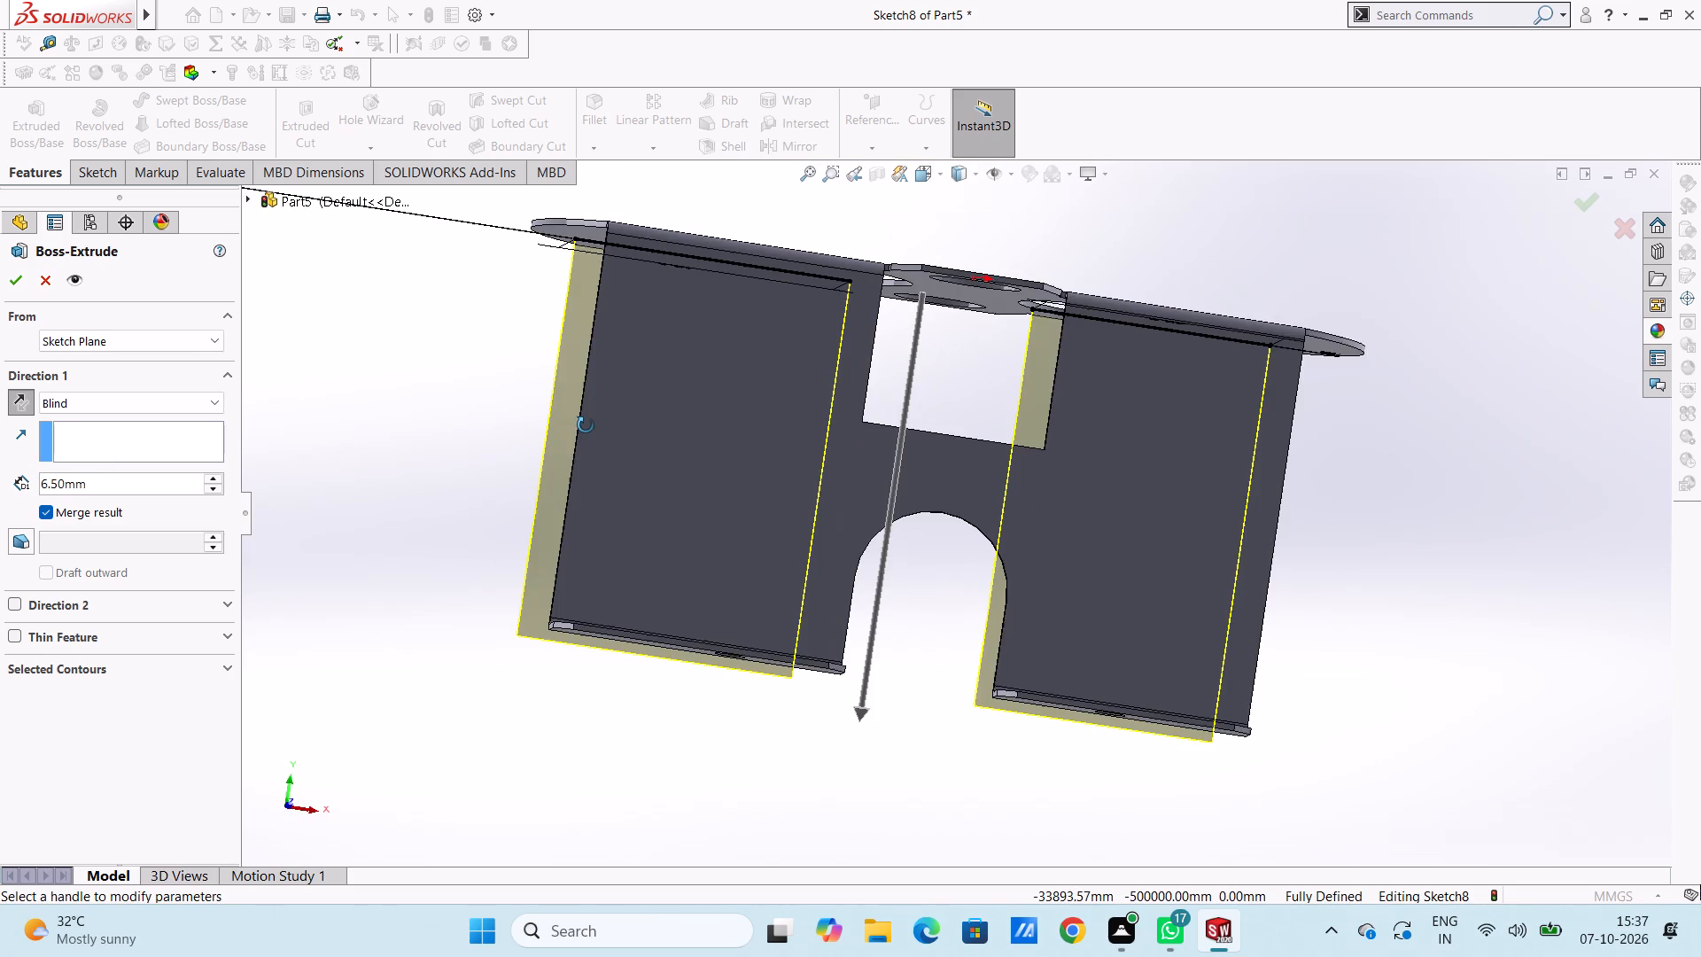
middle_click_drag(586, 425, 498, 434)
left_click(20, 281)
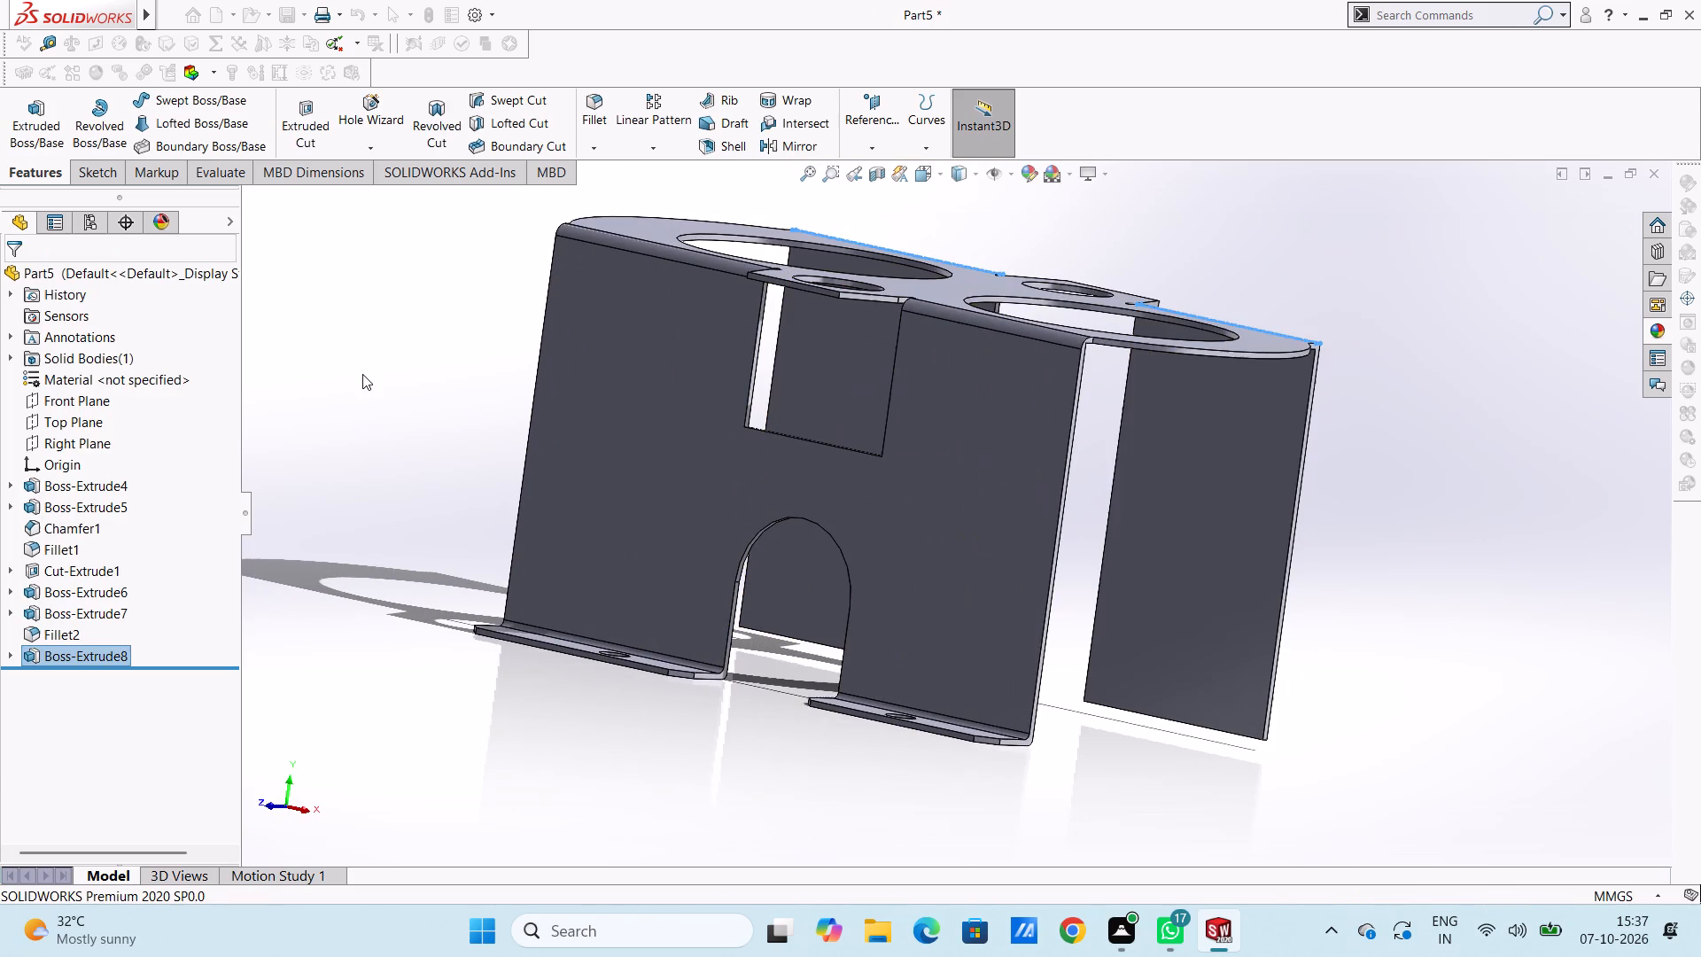
Examine the two new walls from the front, back, isometric and side, comparing their lower ends with the flanged wall.
left_click(362, 374)
middle_click_drag(433, 308, 340, 425)
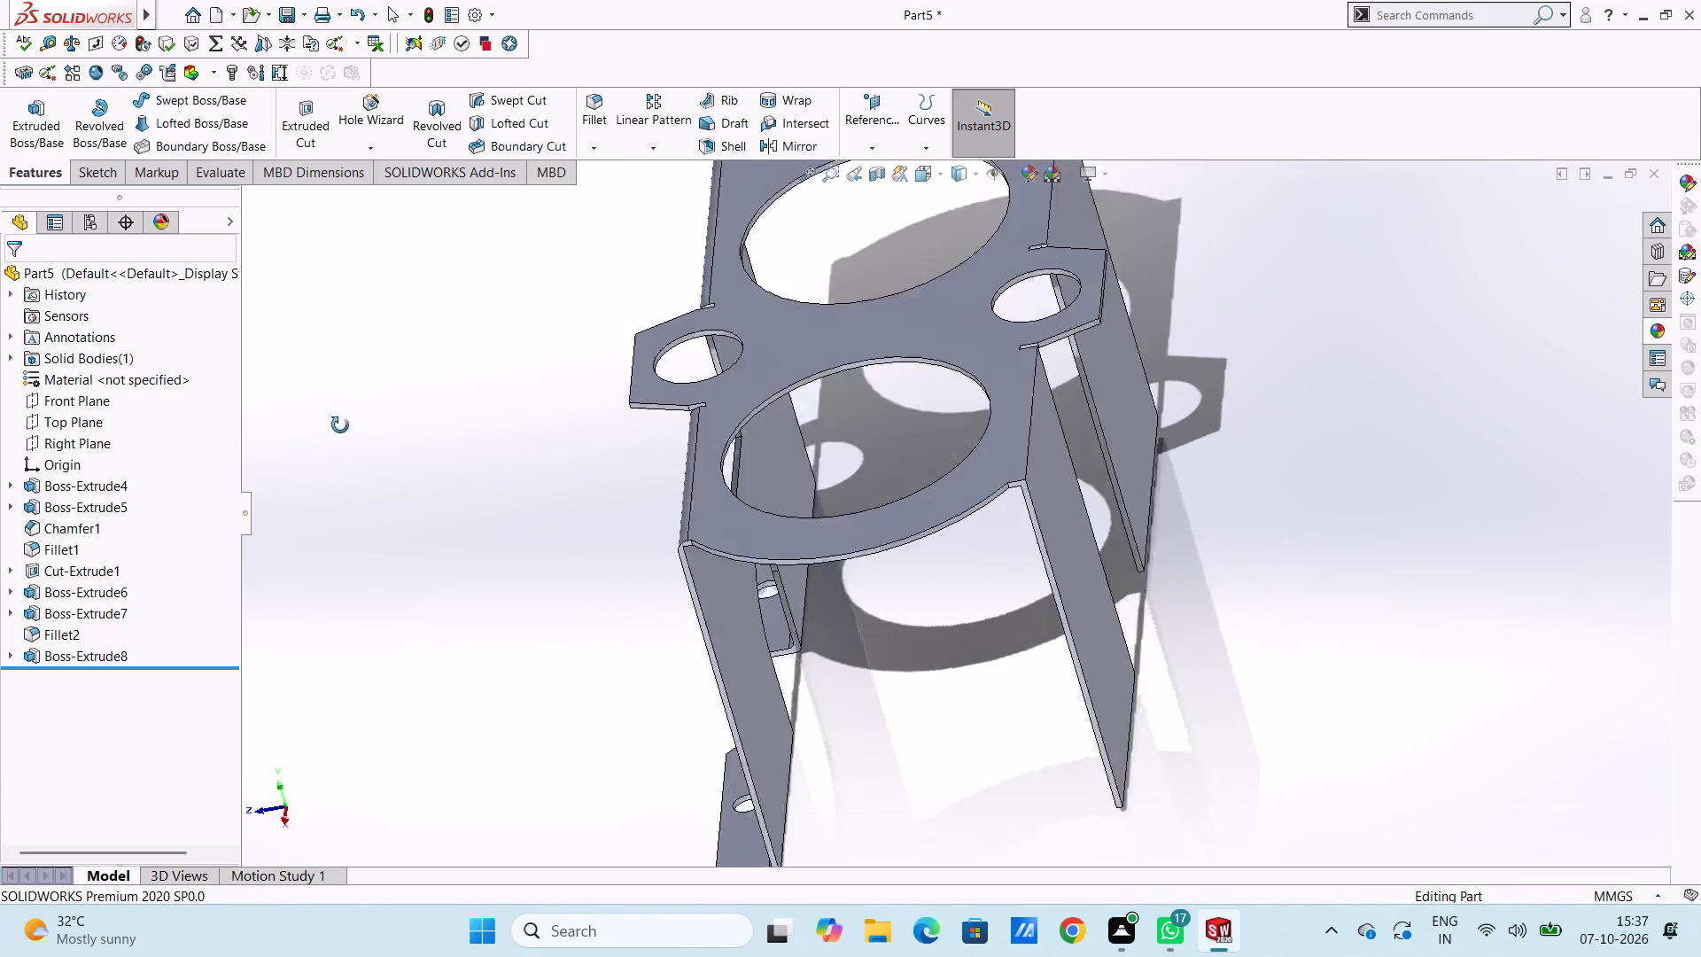
middle_click_drag(340, 425, 360, 423)
key("ctrl+1")
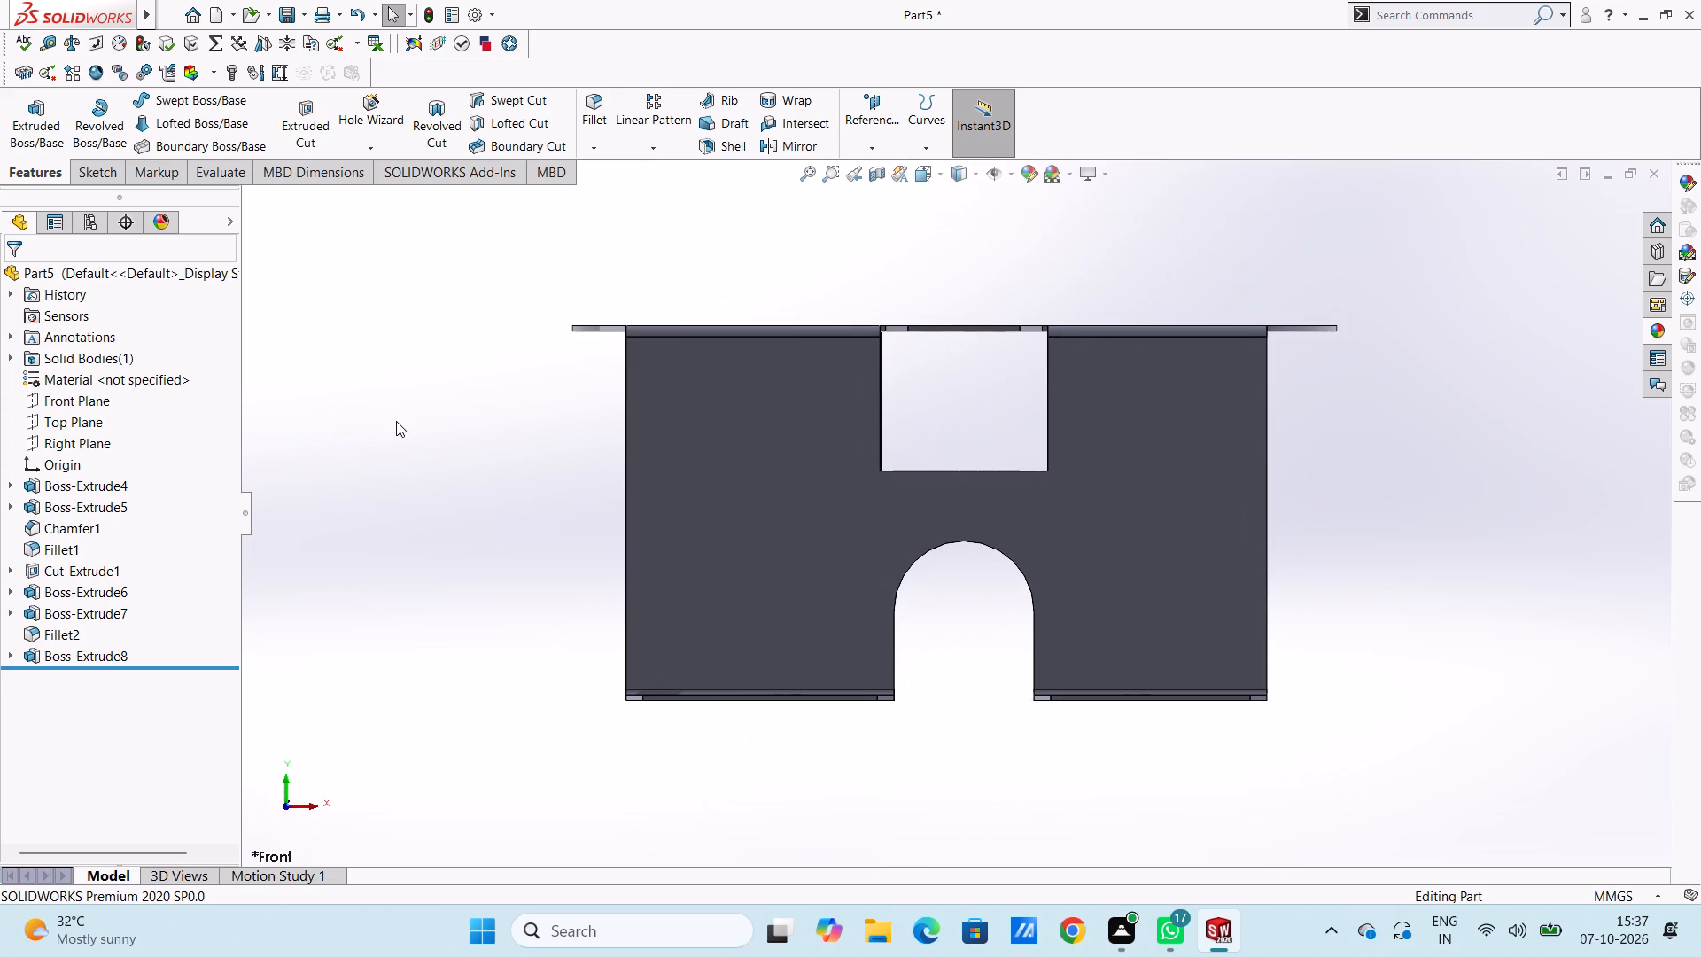
key("ctrl+2")
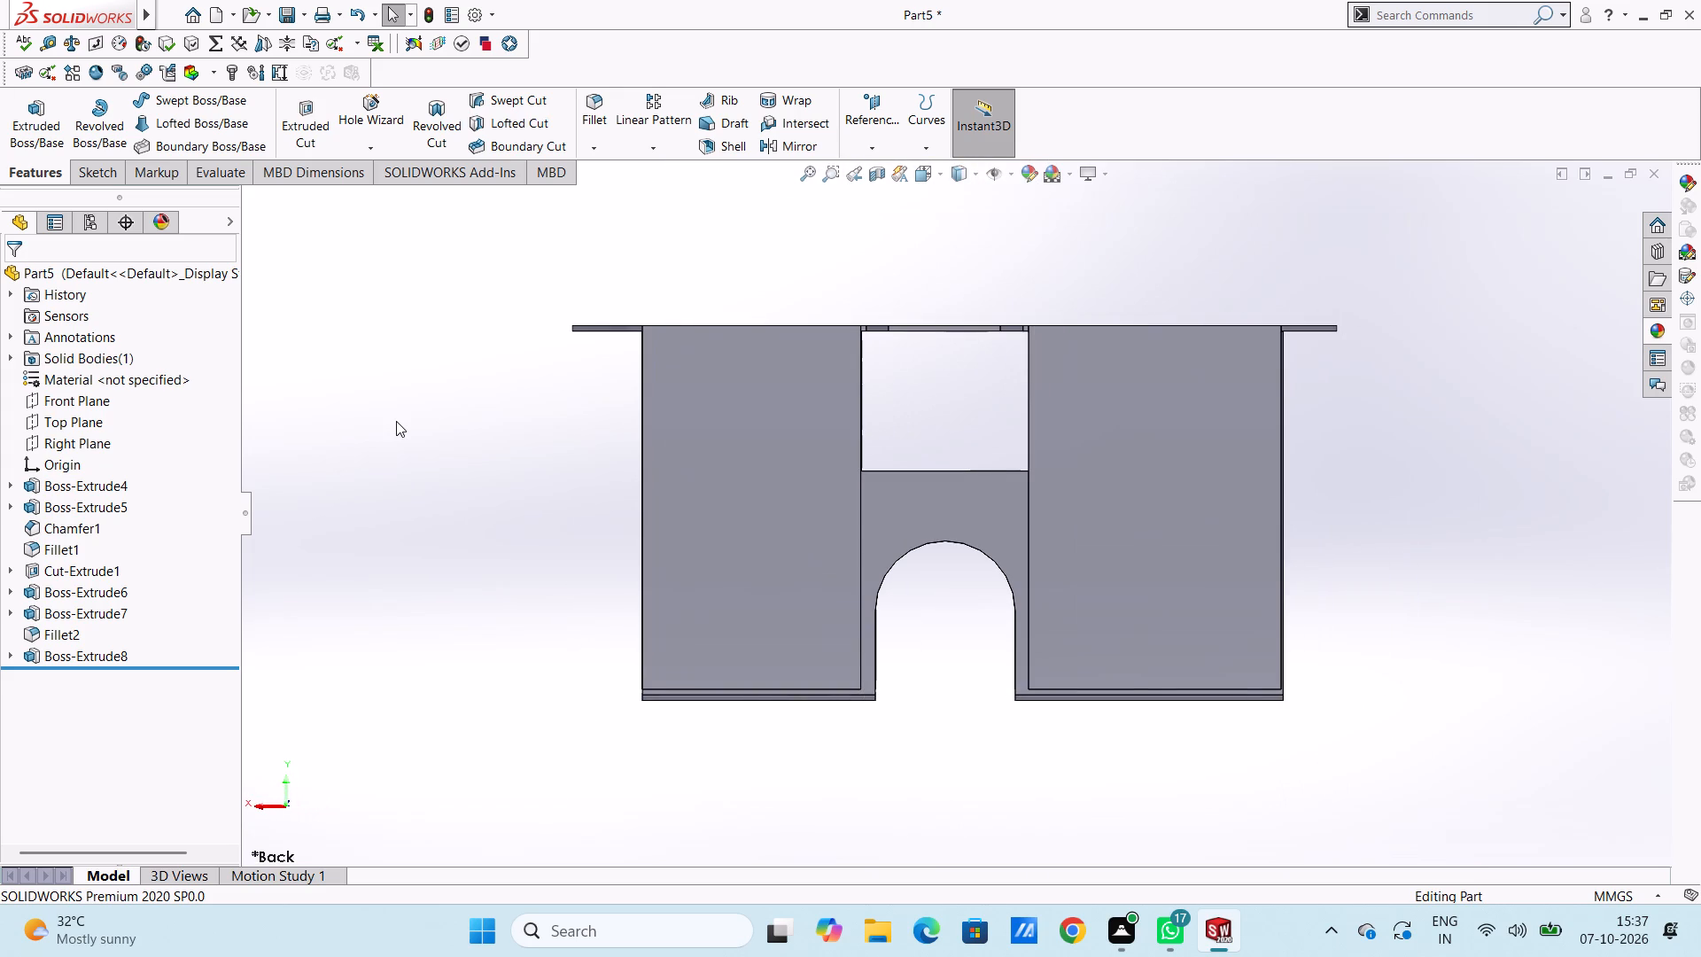
key("ctrl+7")
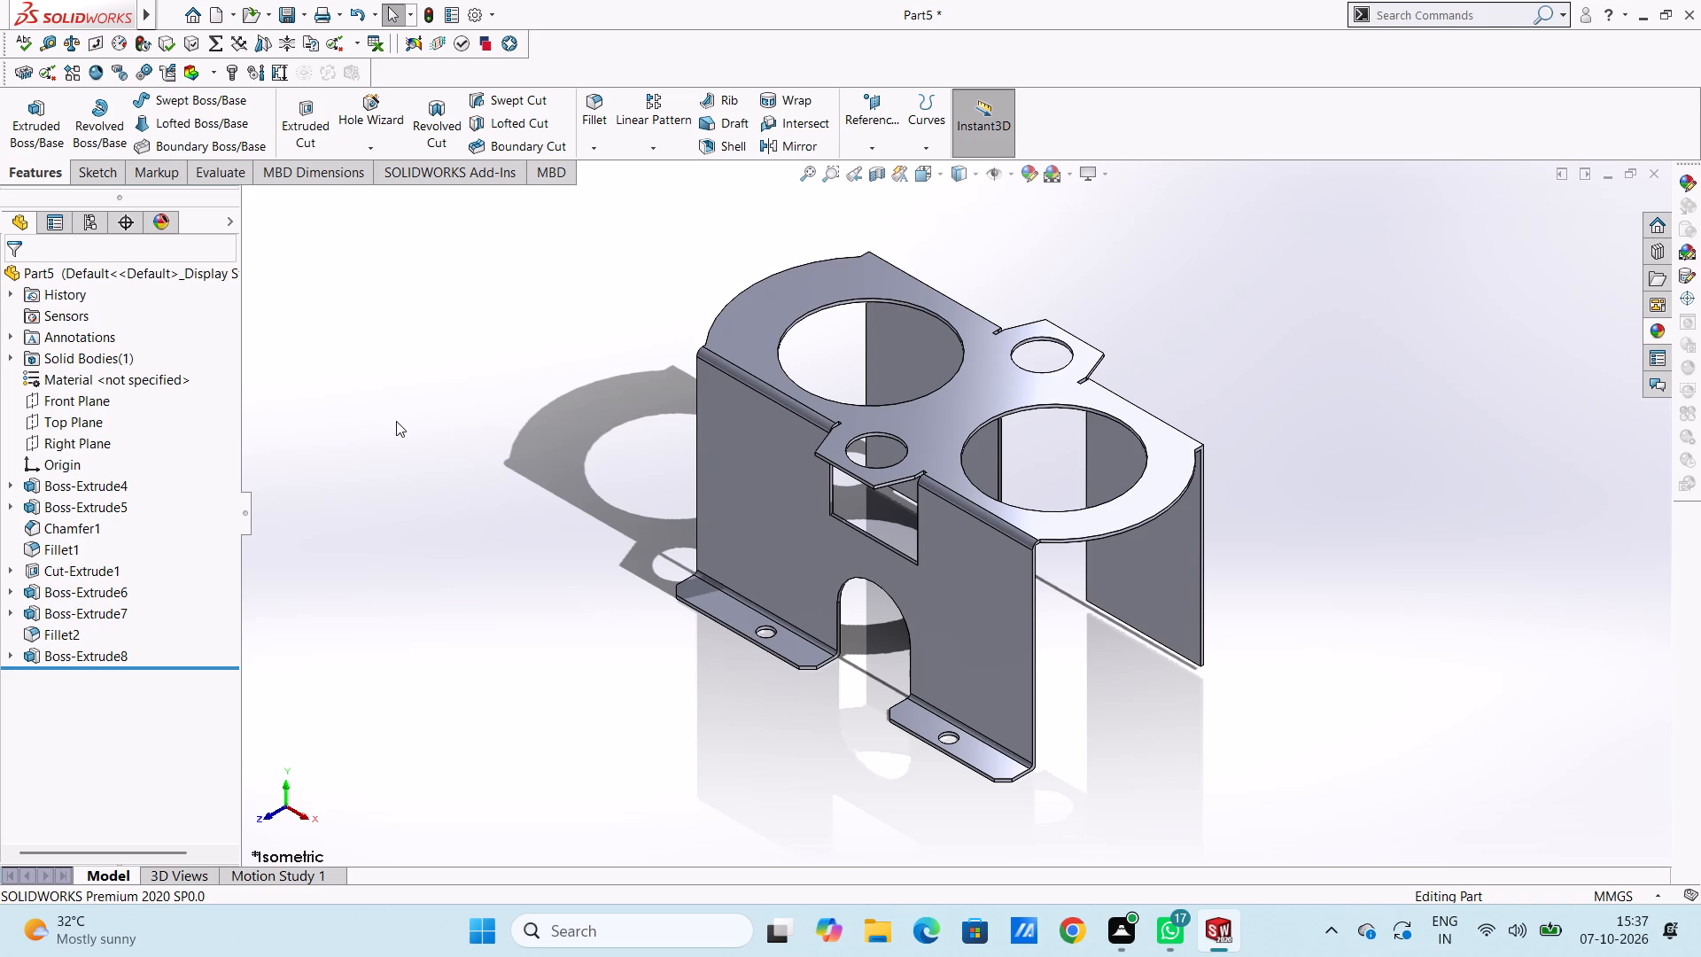
key("ctrl+1")
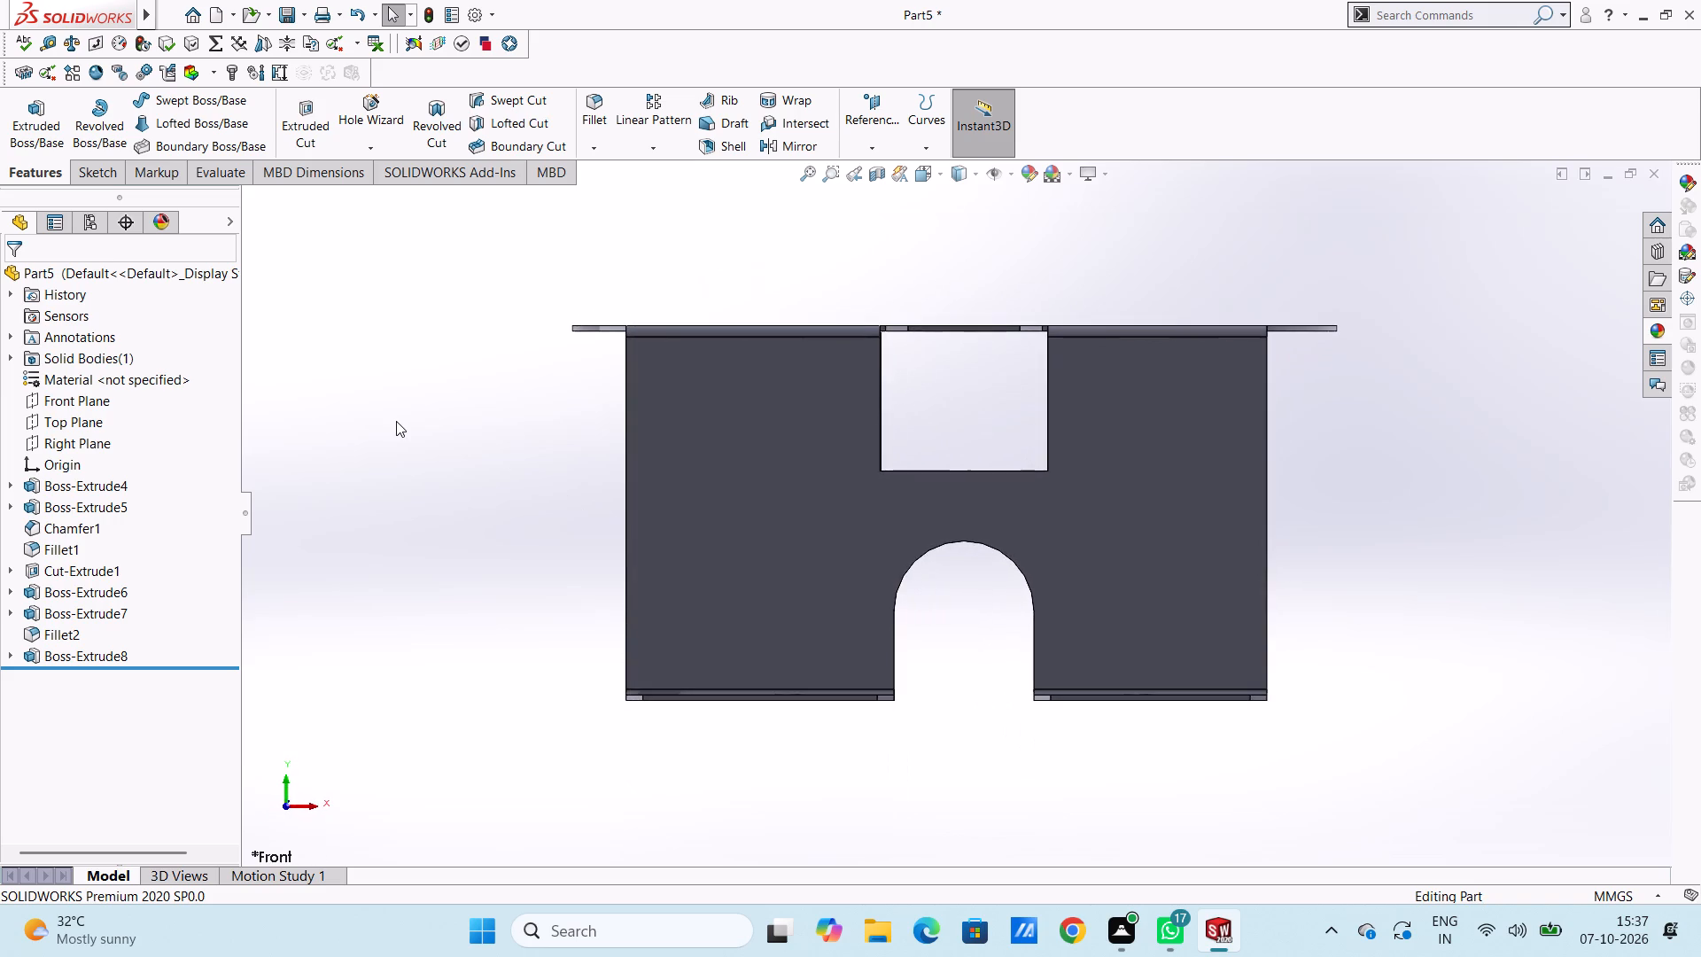
key("ctrl+3")
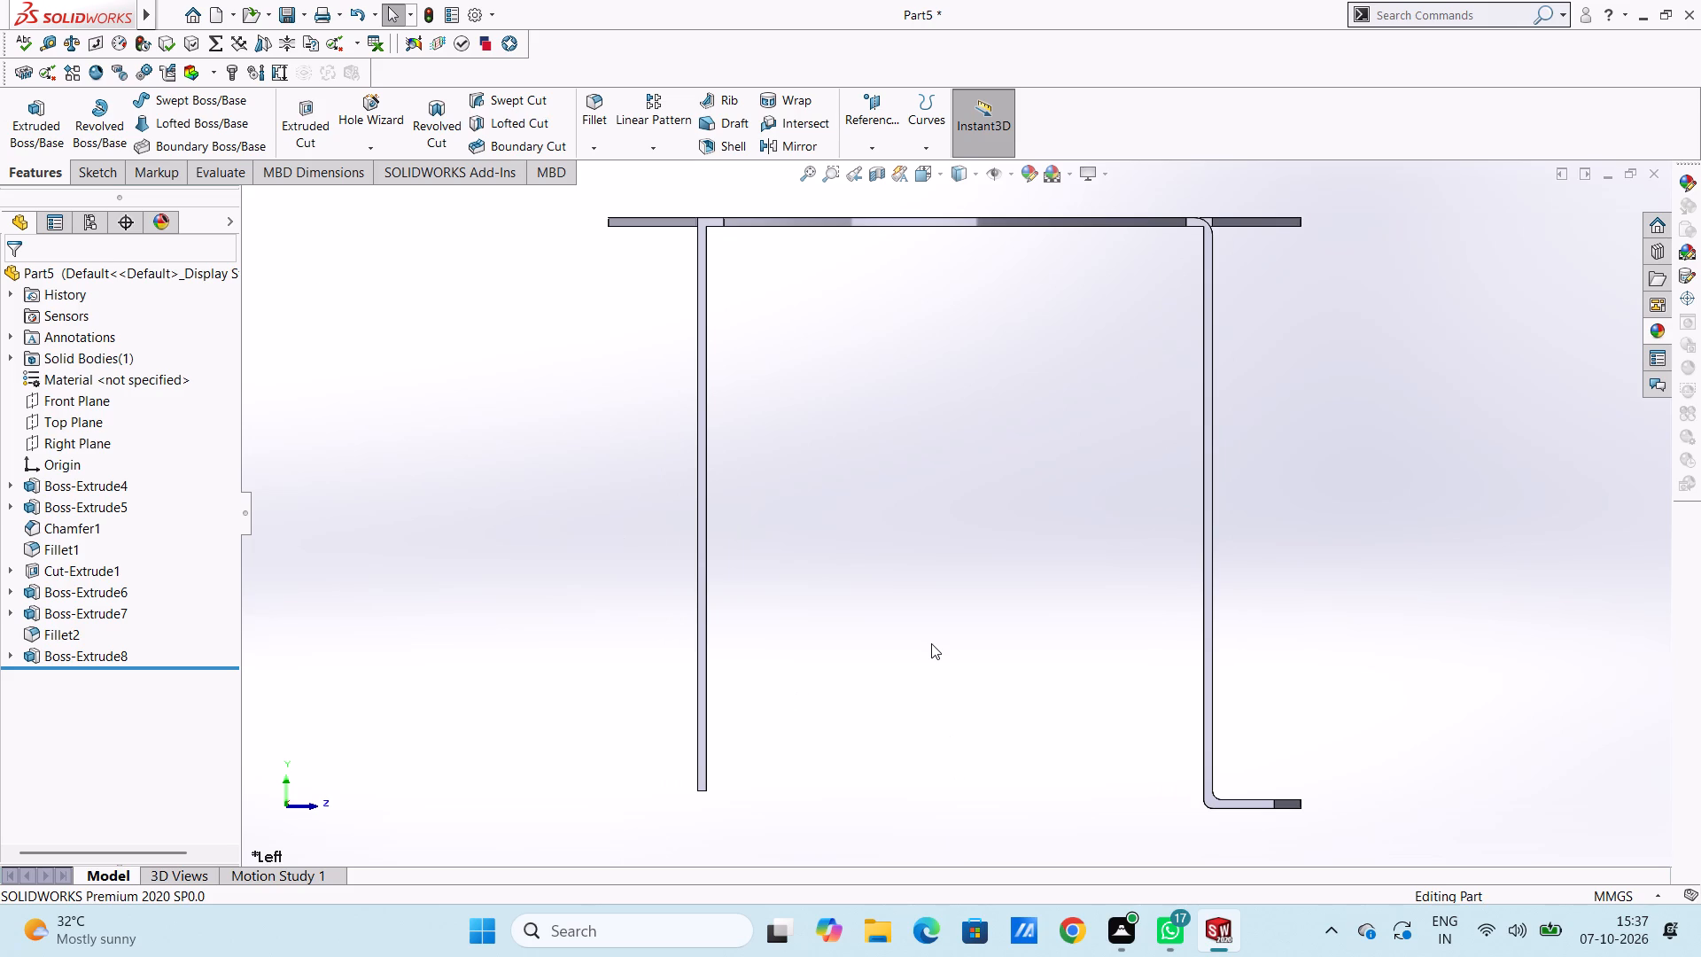
scroll(928, 643, "up", 3)
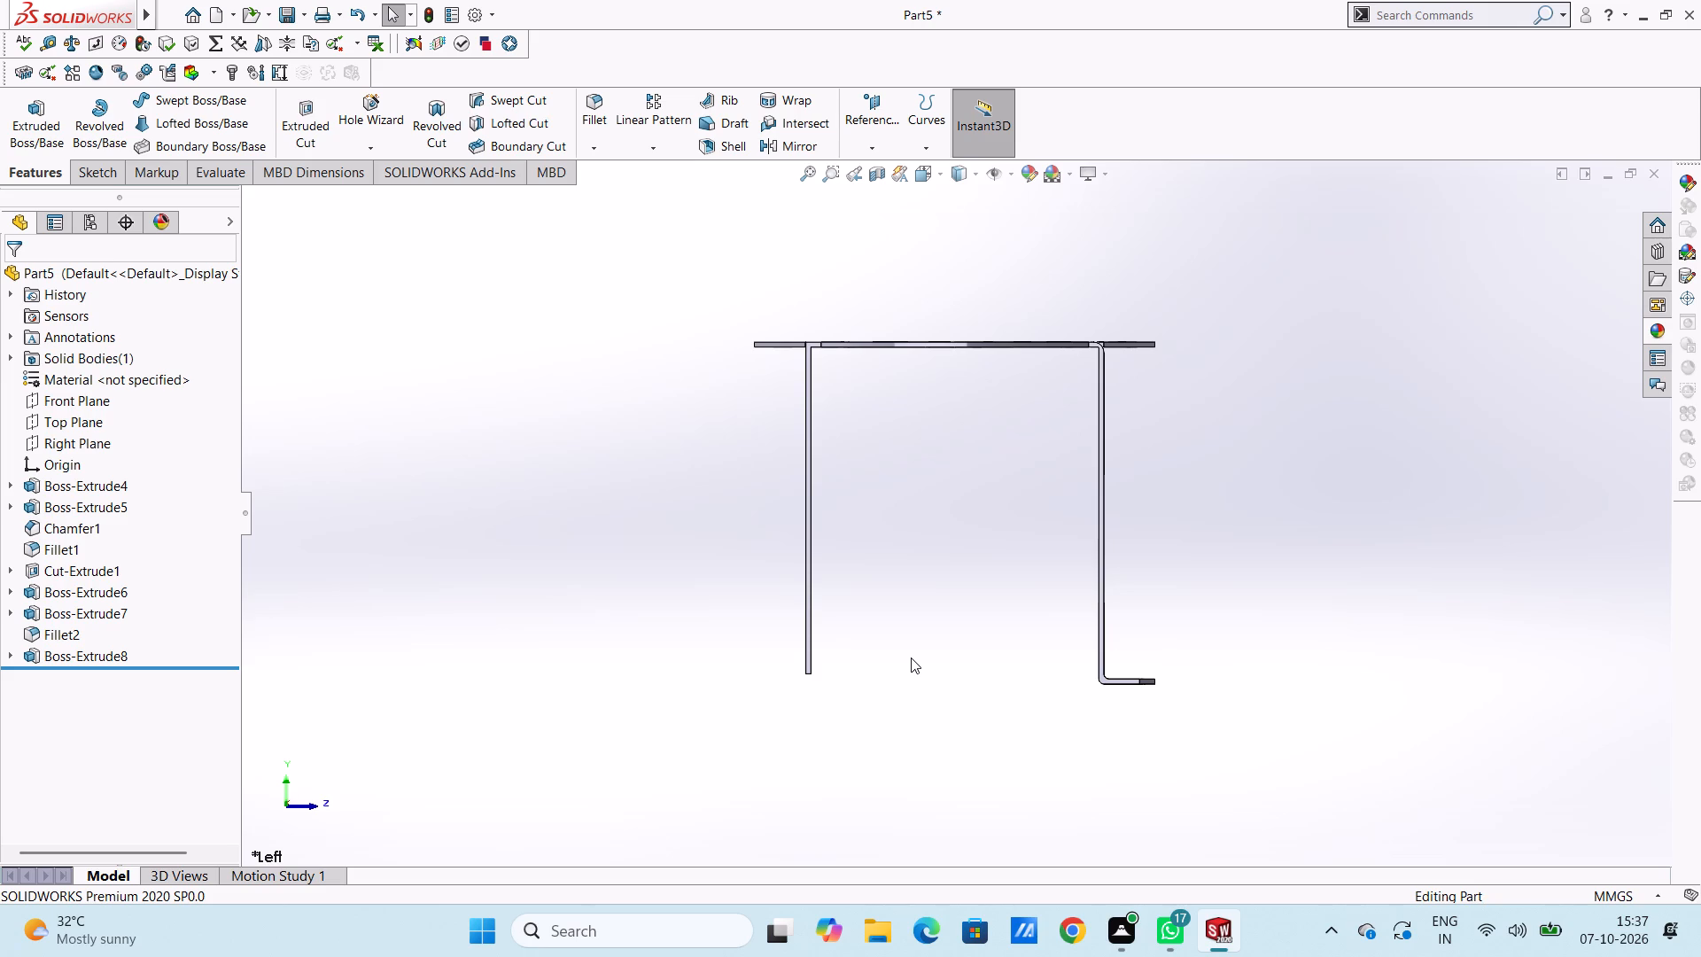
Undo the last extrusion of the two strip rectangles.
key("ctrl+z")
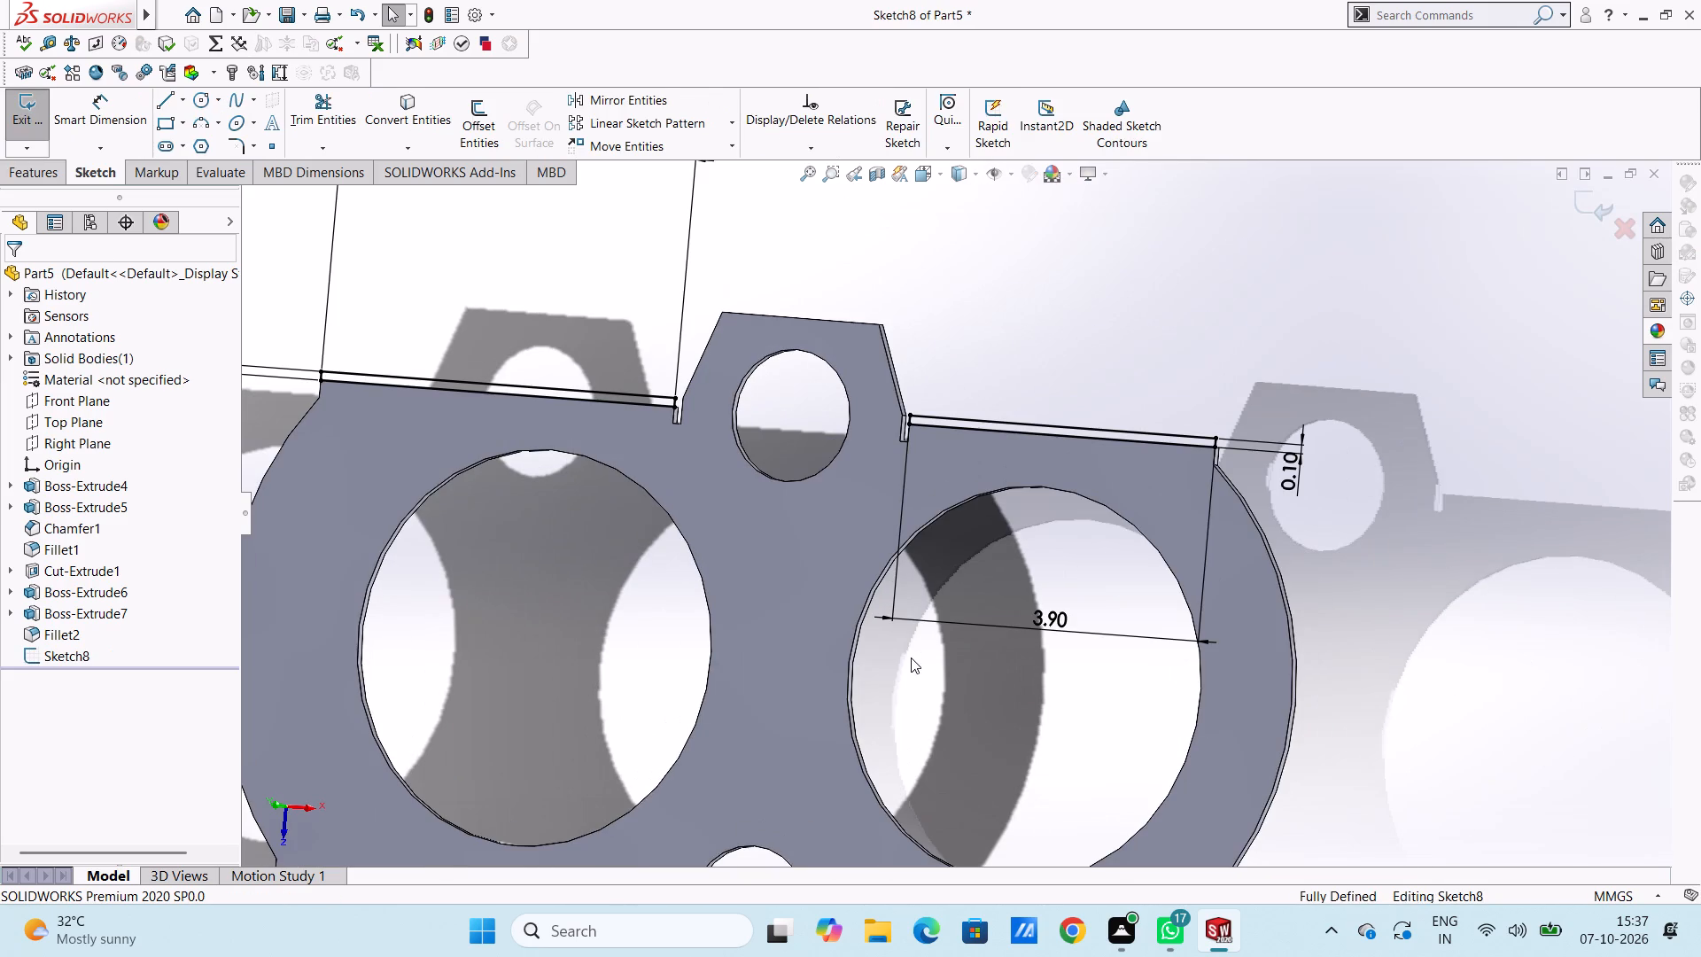
Extrude both strip rectangles down from the top plate as a merged Blind boss, 6.8 mm deep.
left_click(50, 166)
left_click(35, 112)
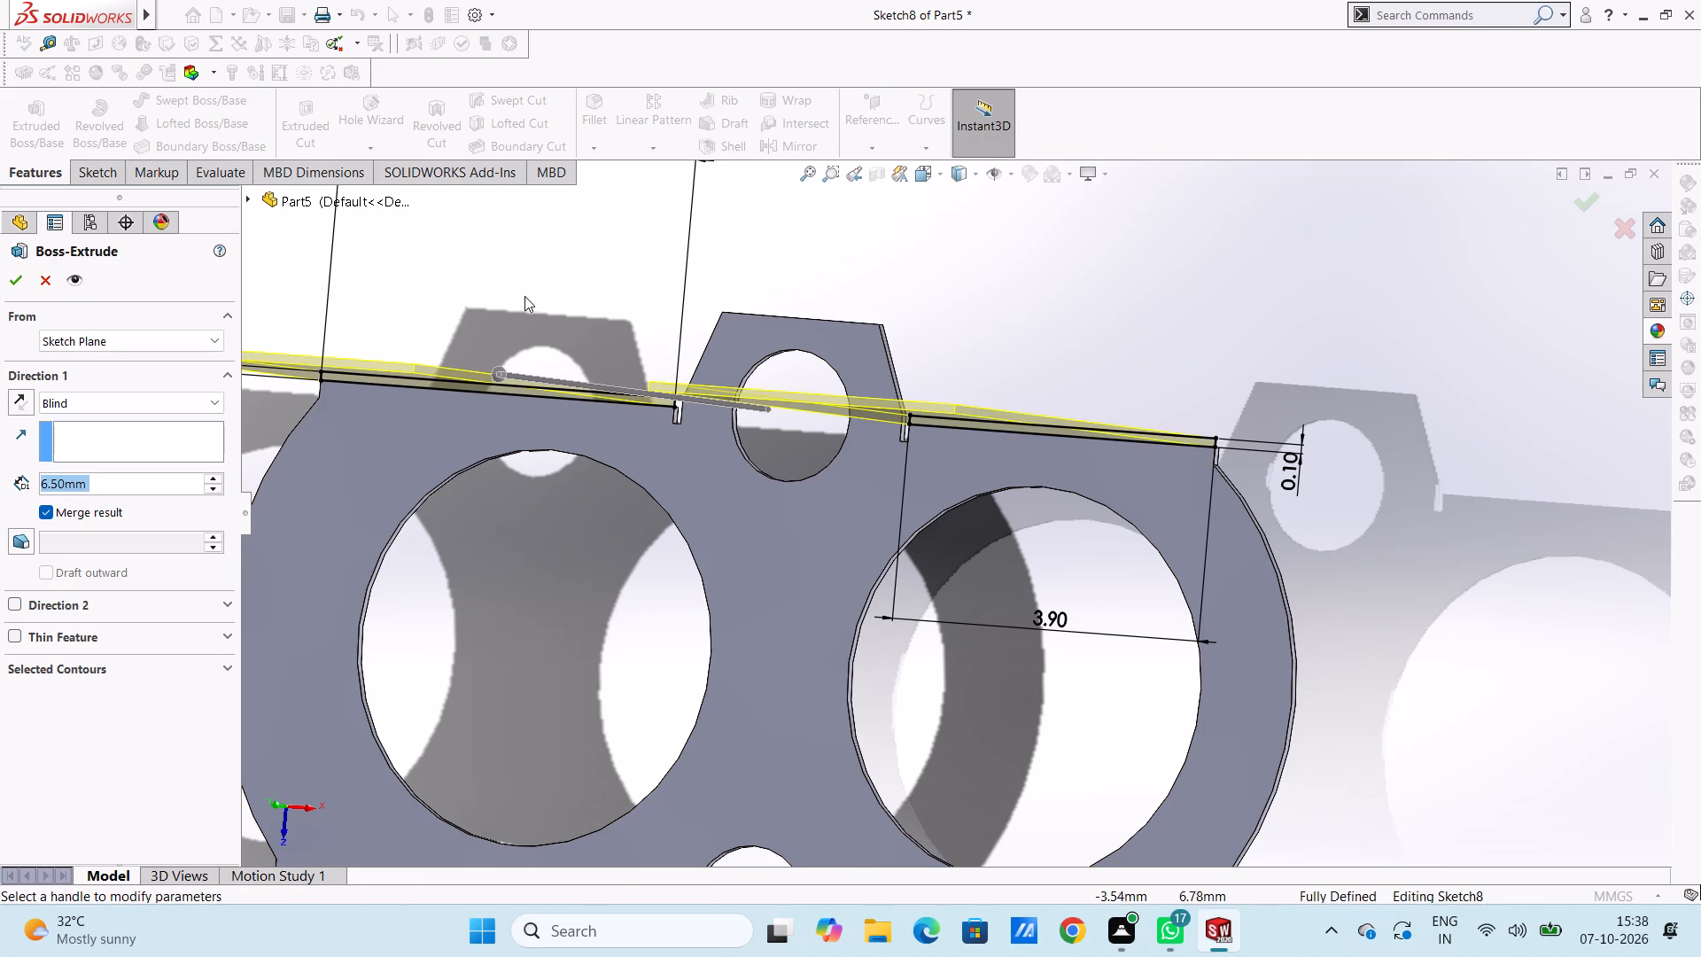
scroll(525, 297, "up", 4)
middle_click_drag(548, 574, 562, 443)
left_click(10, 397)
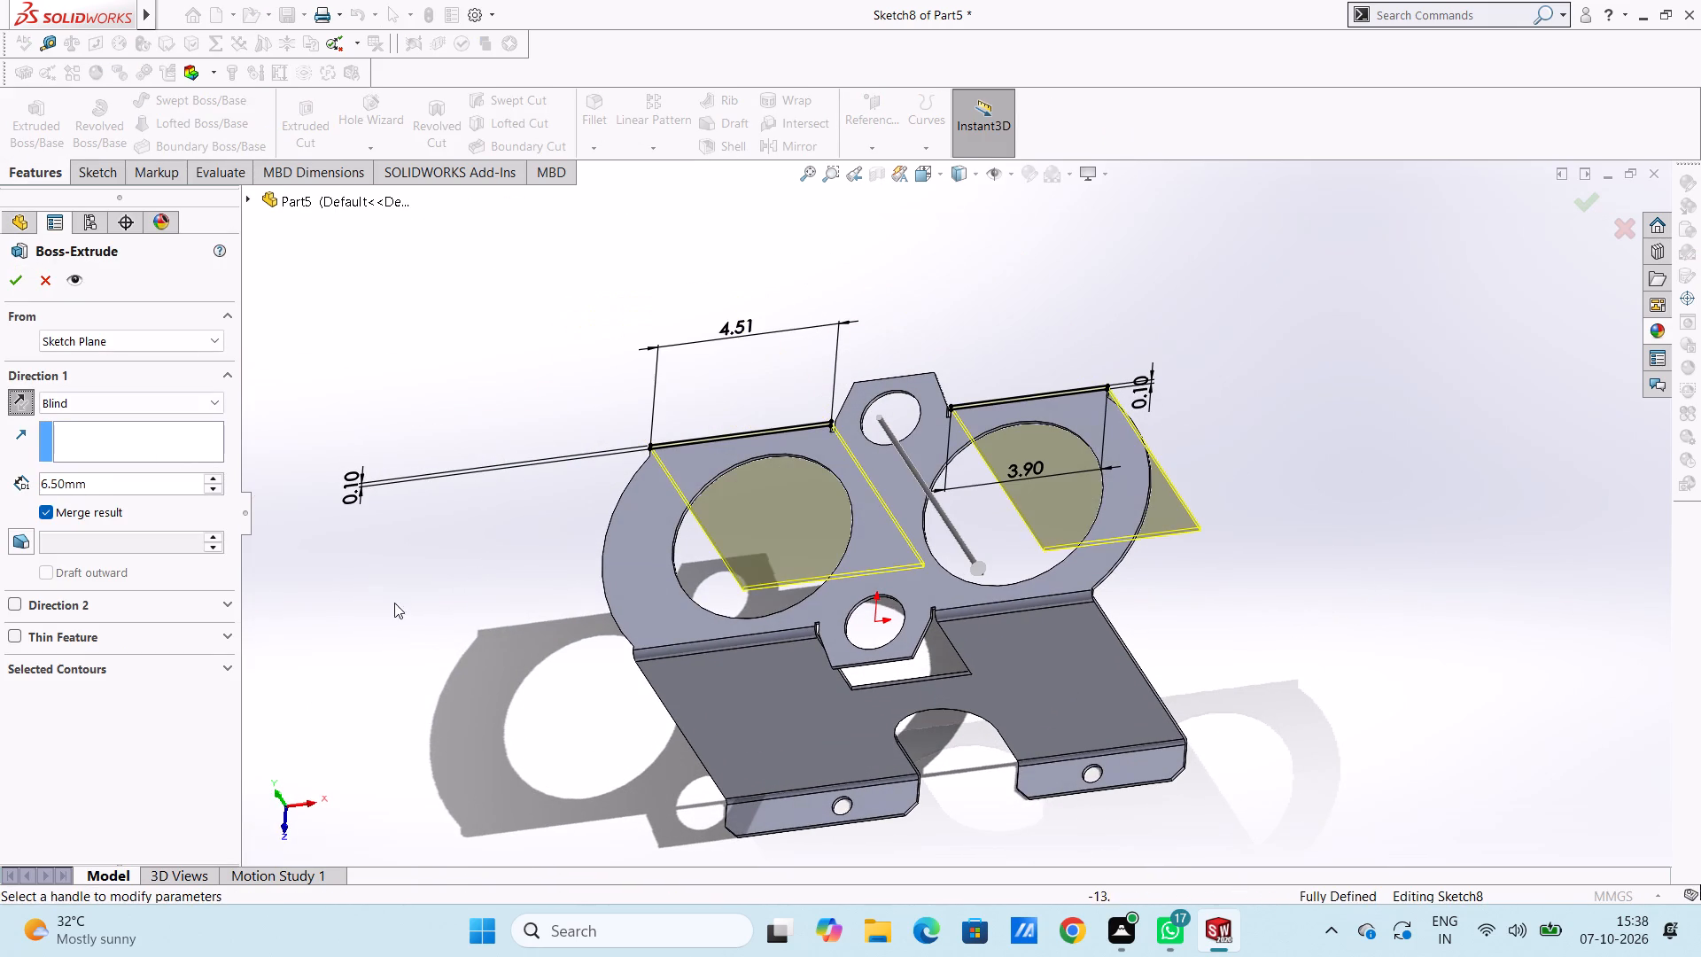
middle_click_drag(416, 672, 429, 486)
middle_click_drag(505, 604, 419, 535)
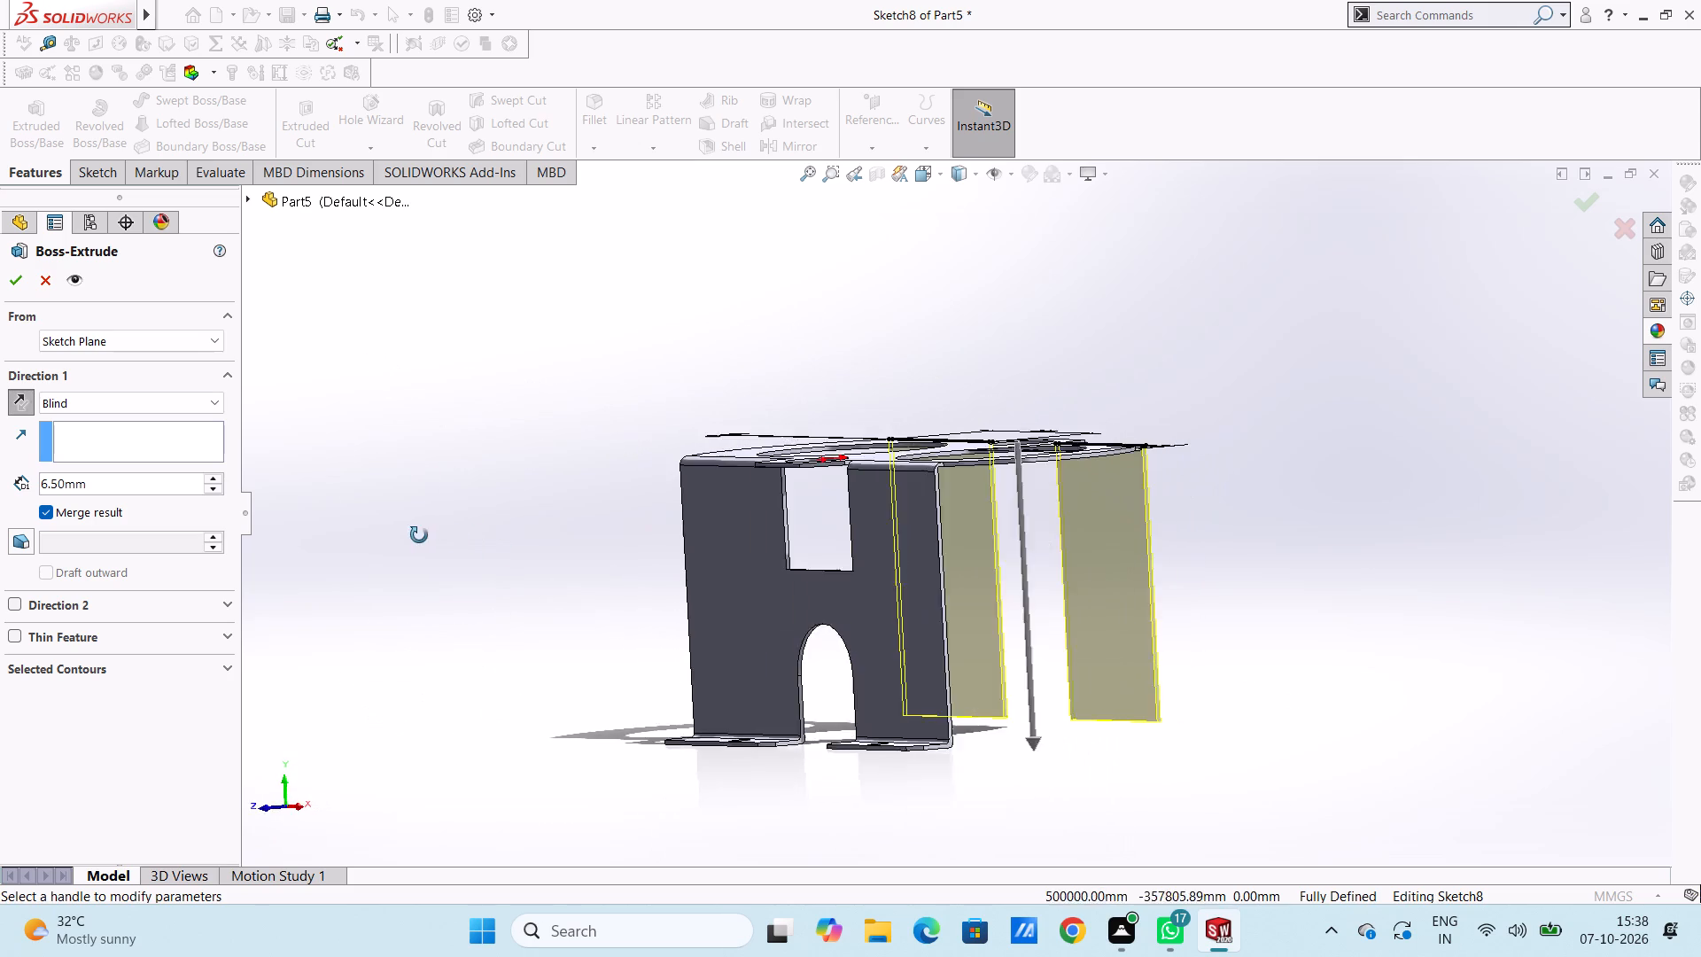
middle_click_drag(419, 535, 440, 526)
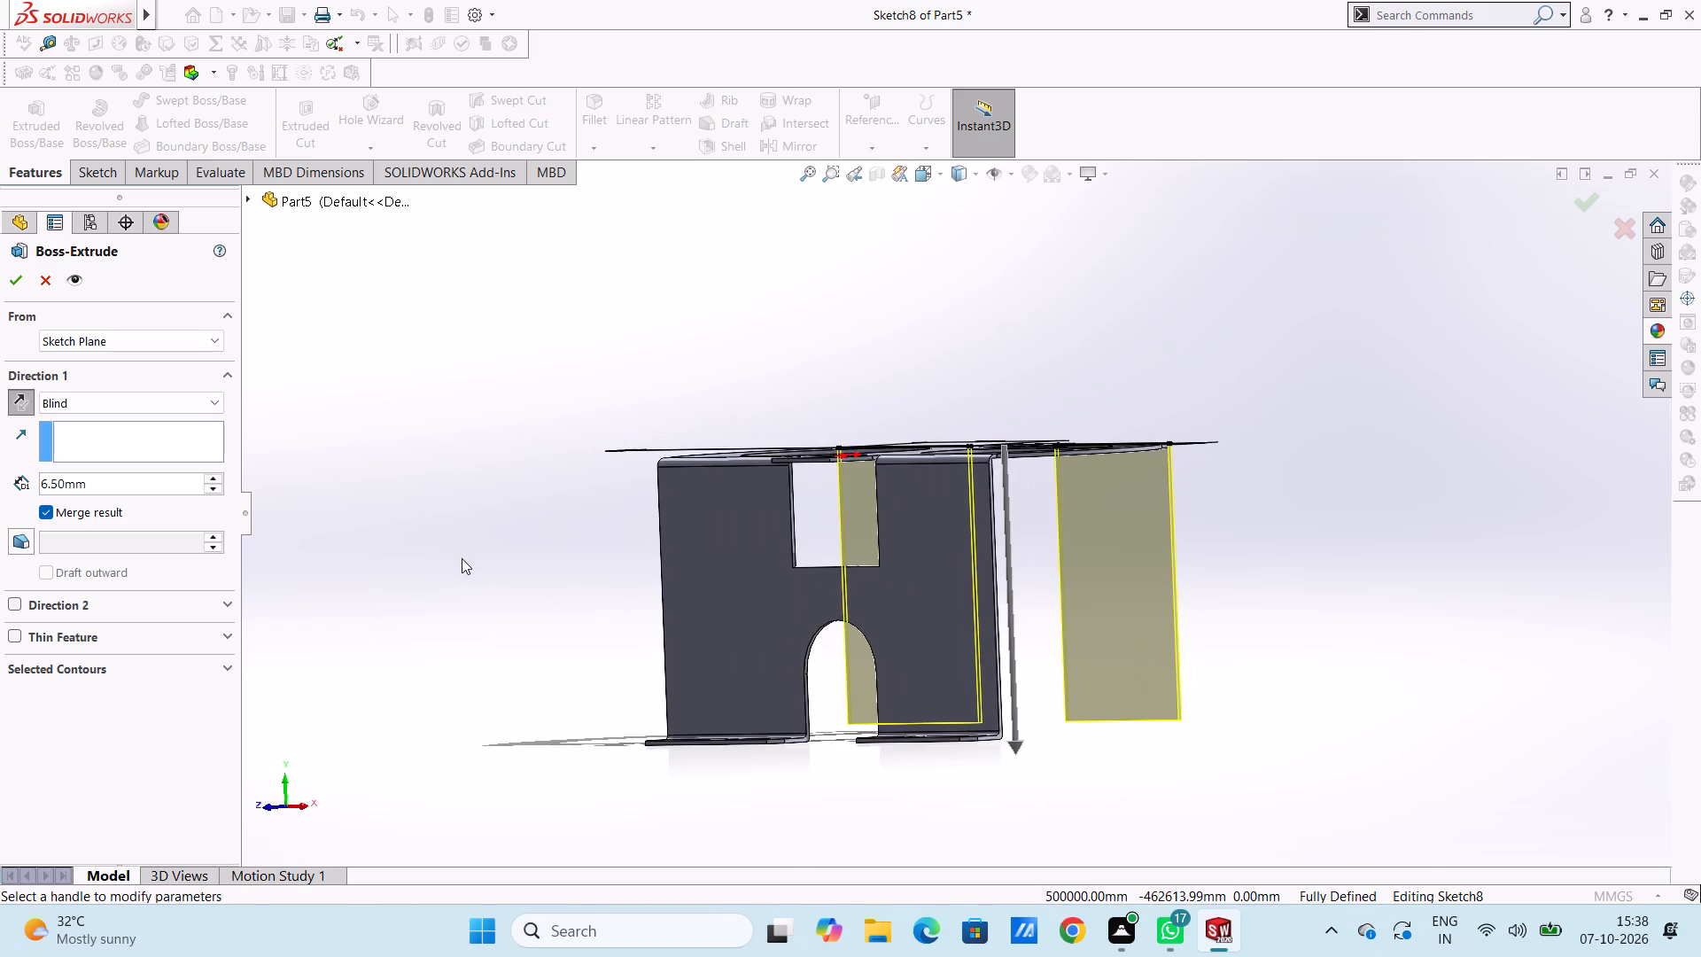
middle_click_drag(458, 560, 501, 563)
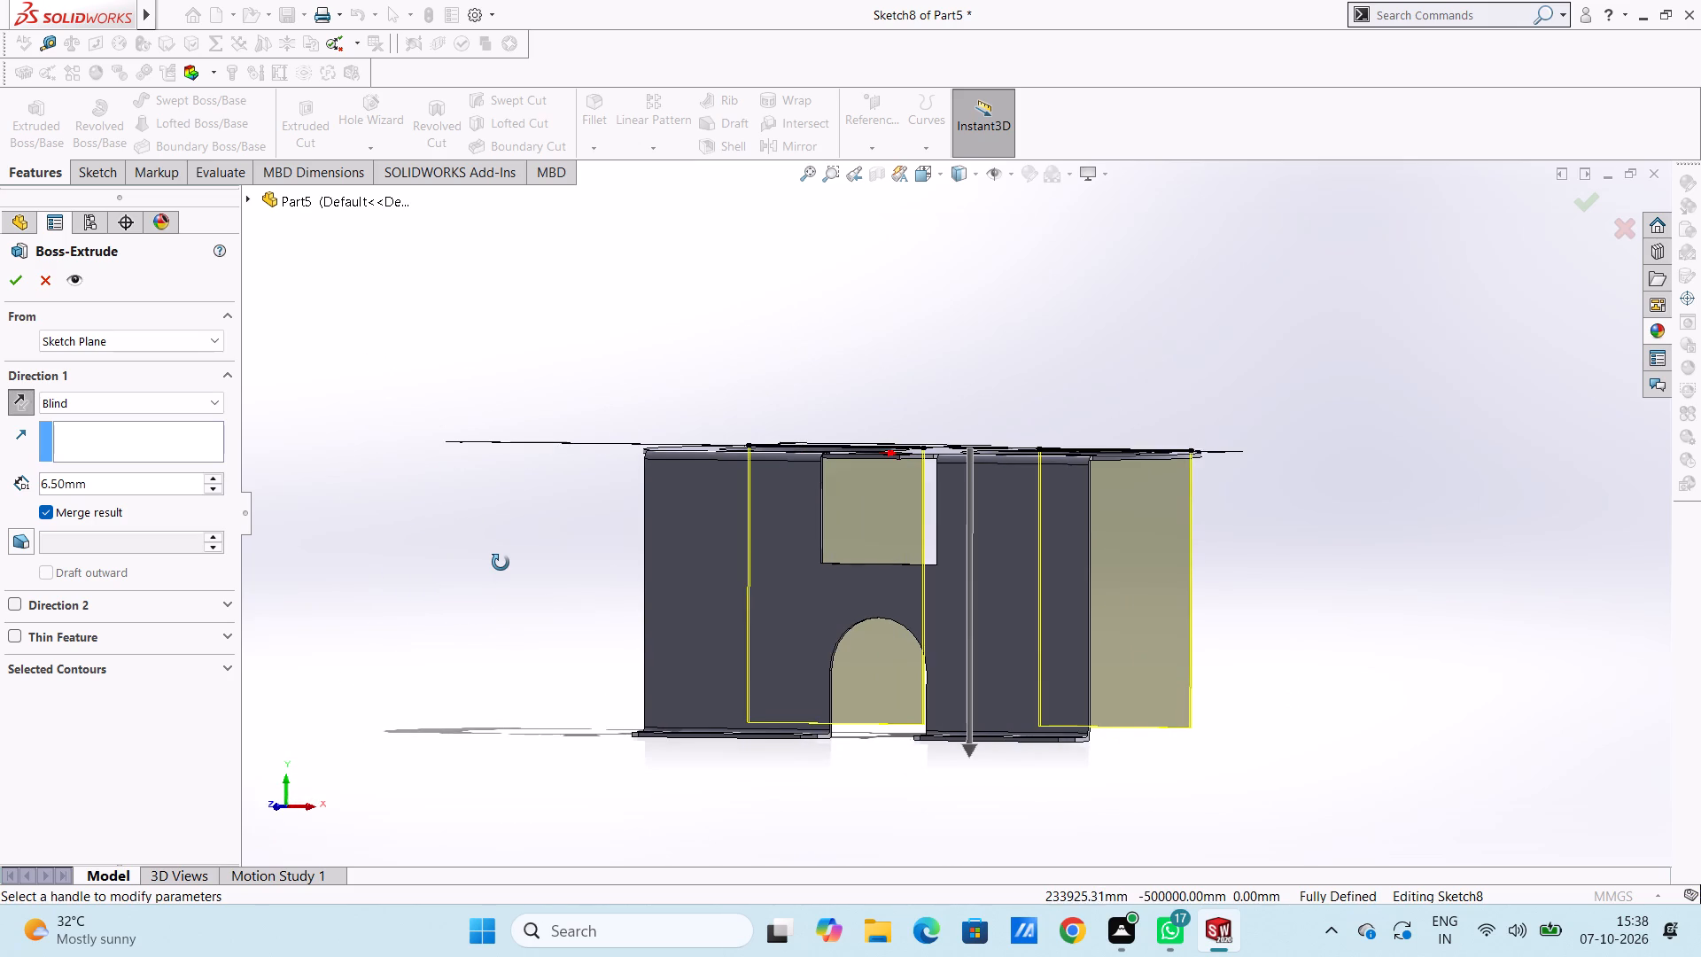
middle_click_drag(501, 563, 488, 563)
double_click(173, 486)
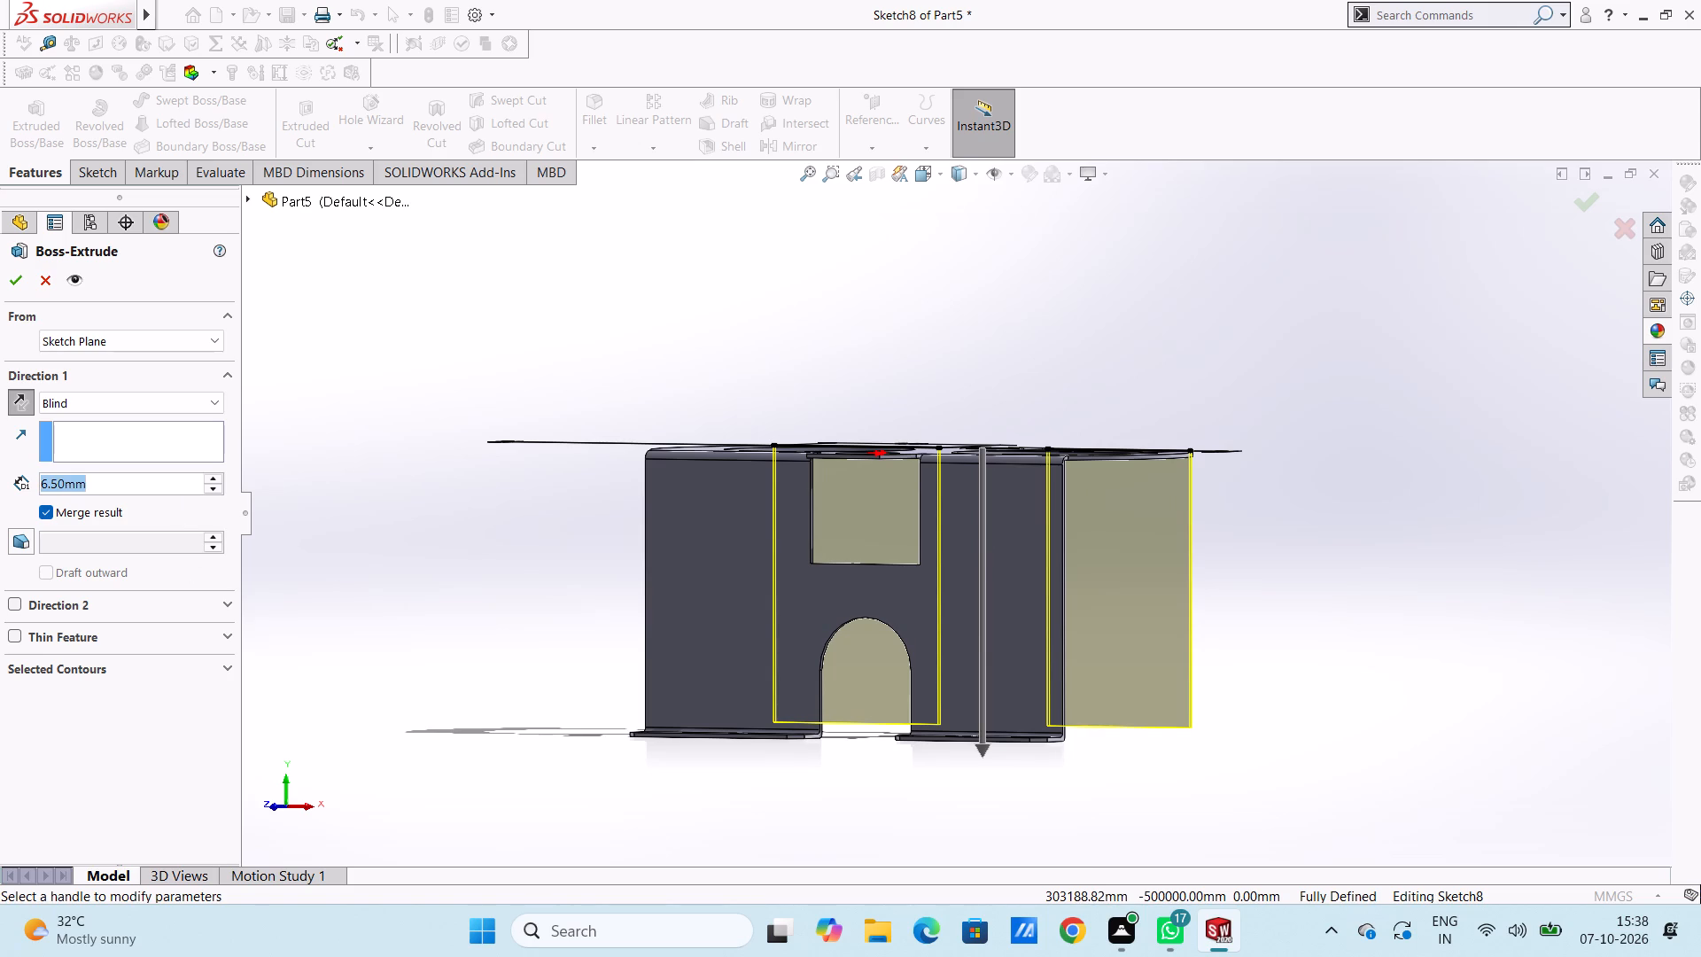
type("6.8")
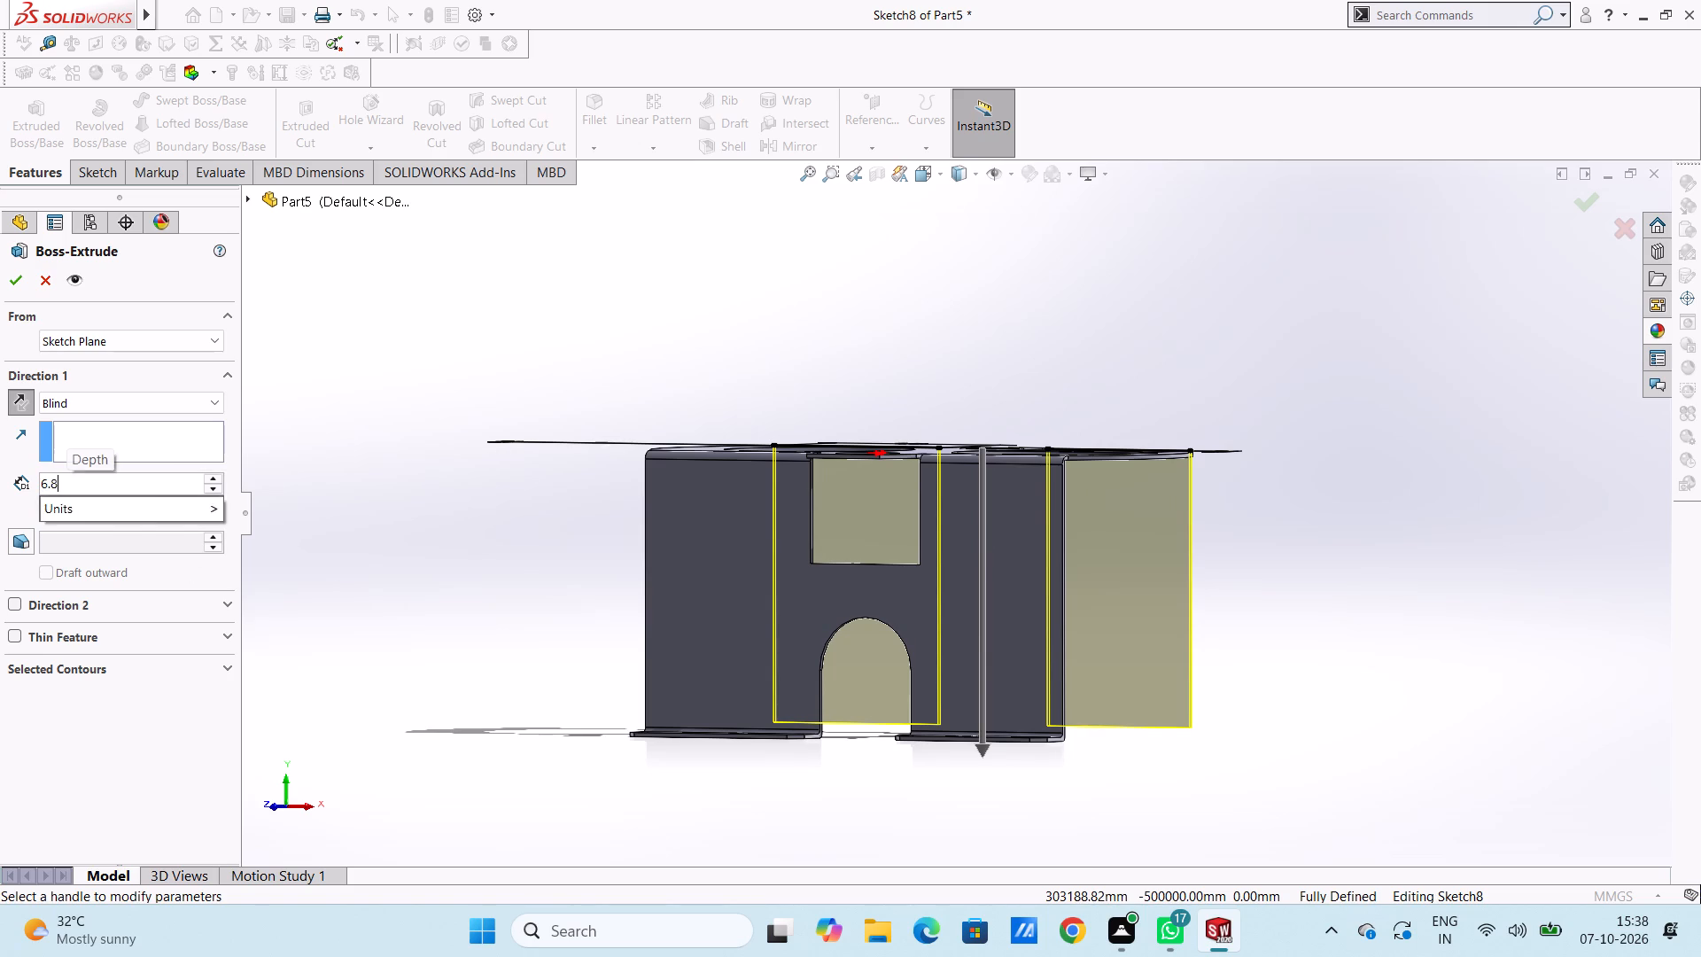
key("Return")
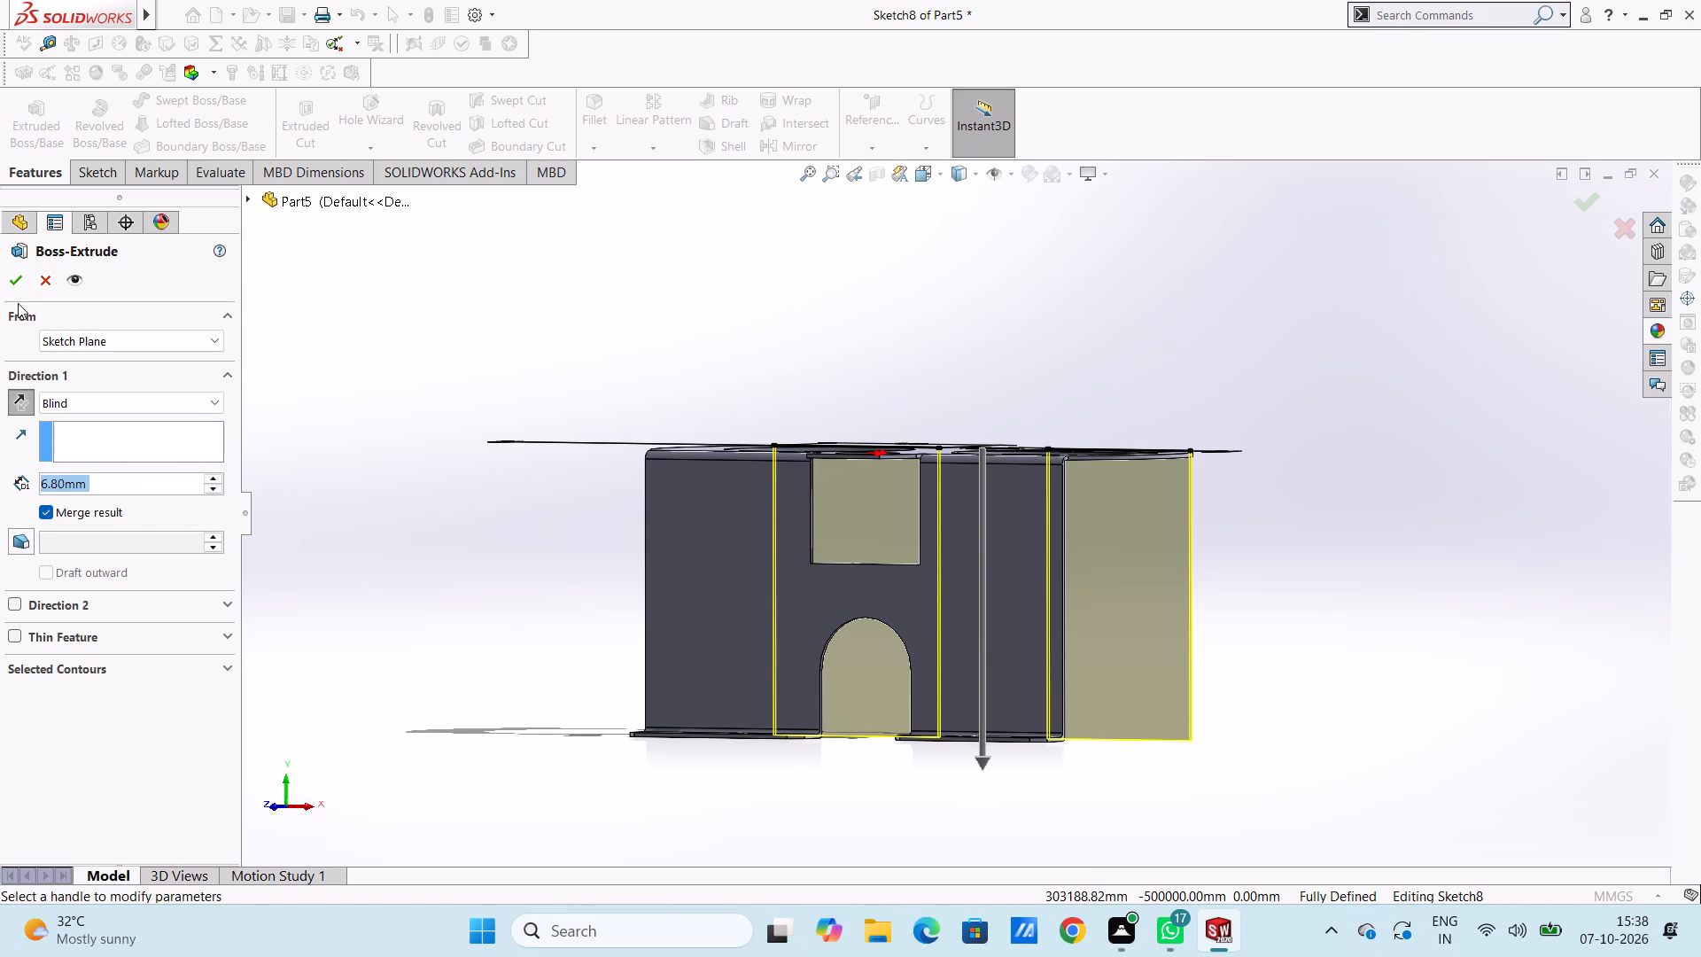
left_click(18, 282)
left_click(415, 315)
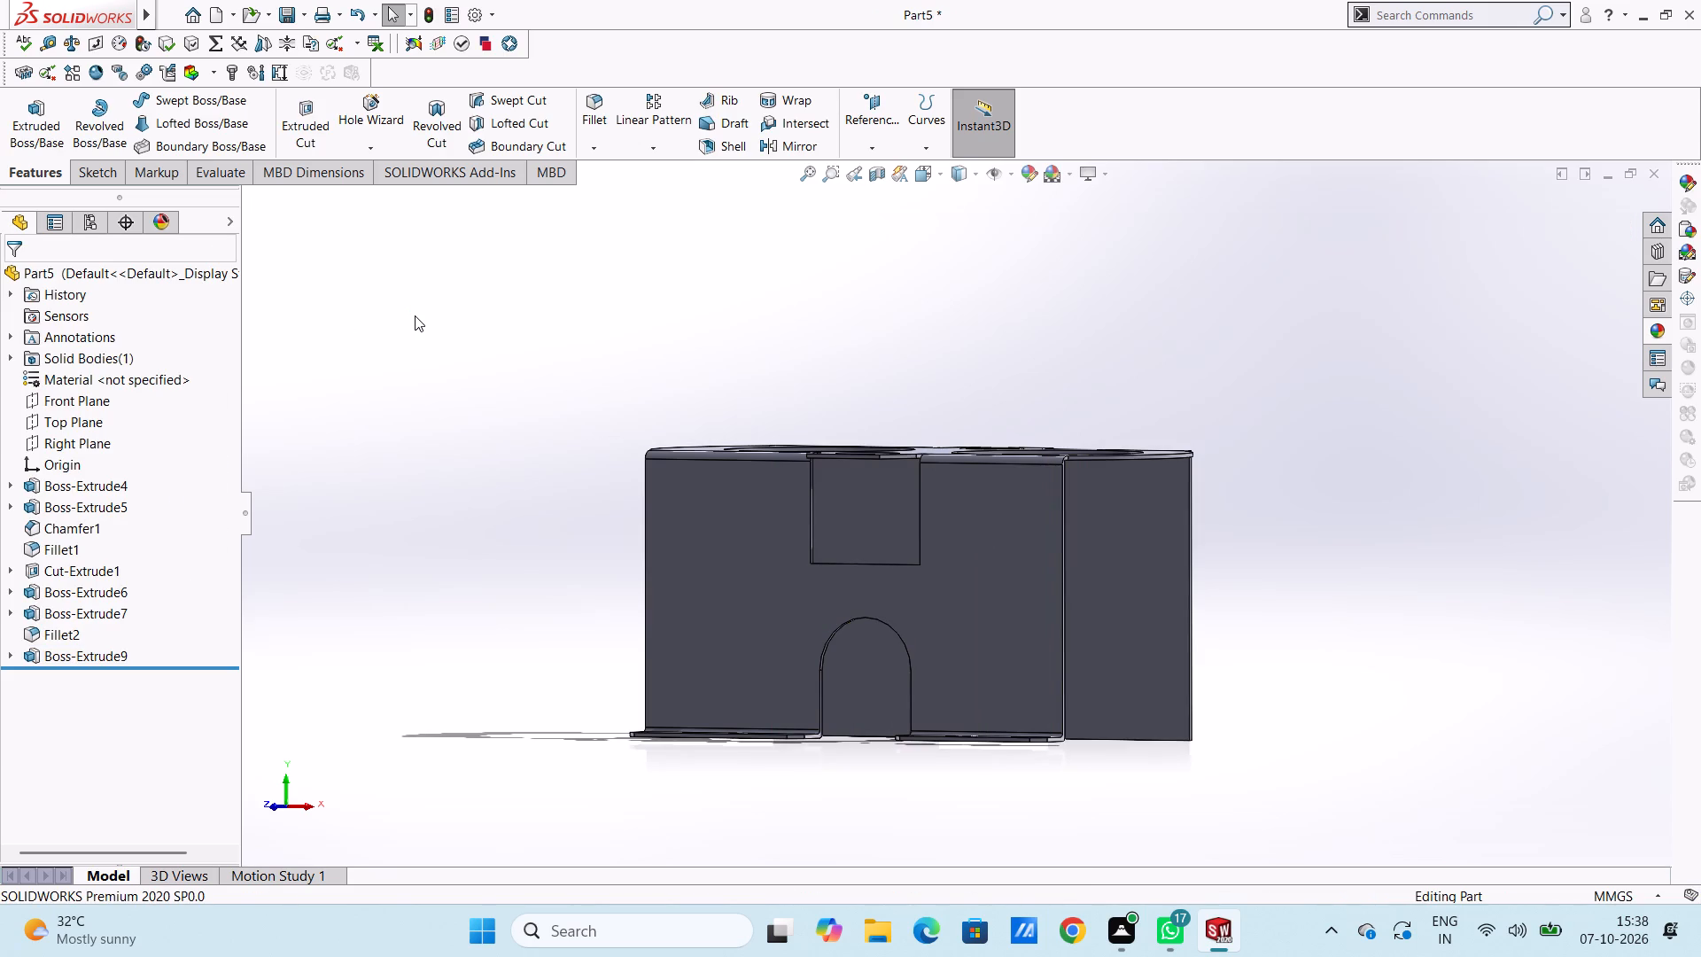
key("ctrl+3")
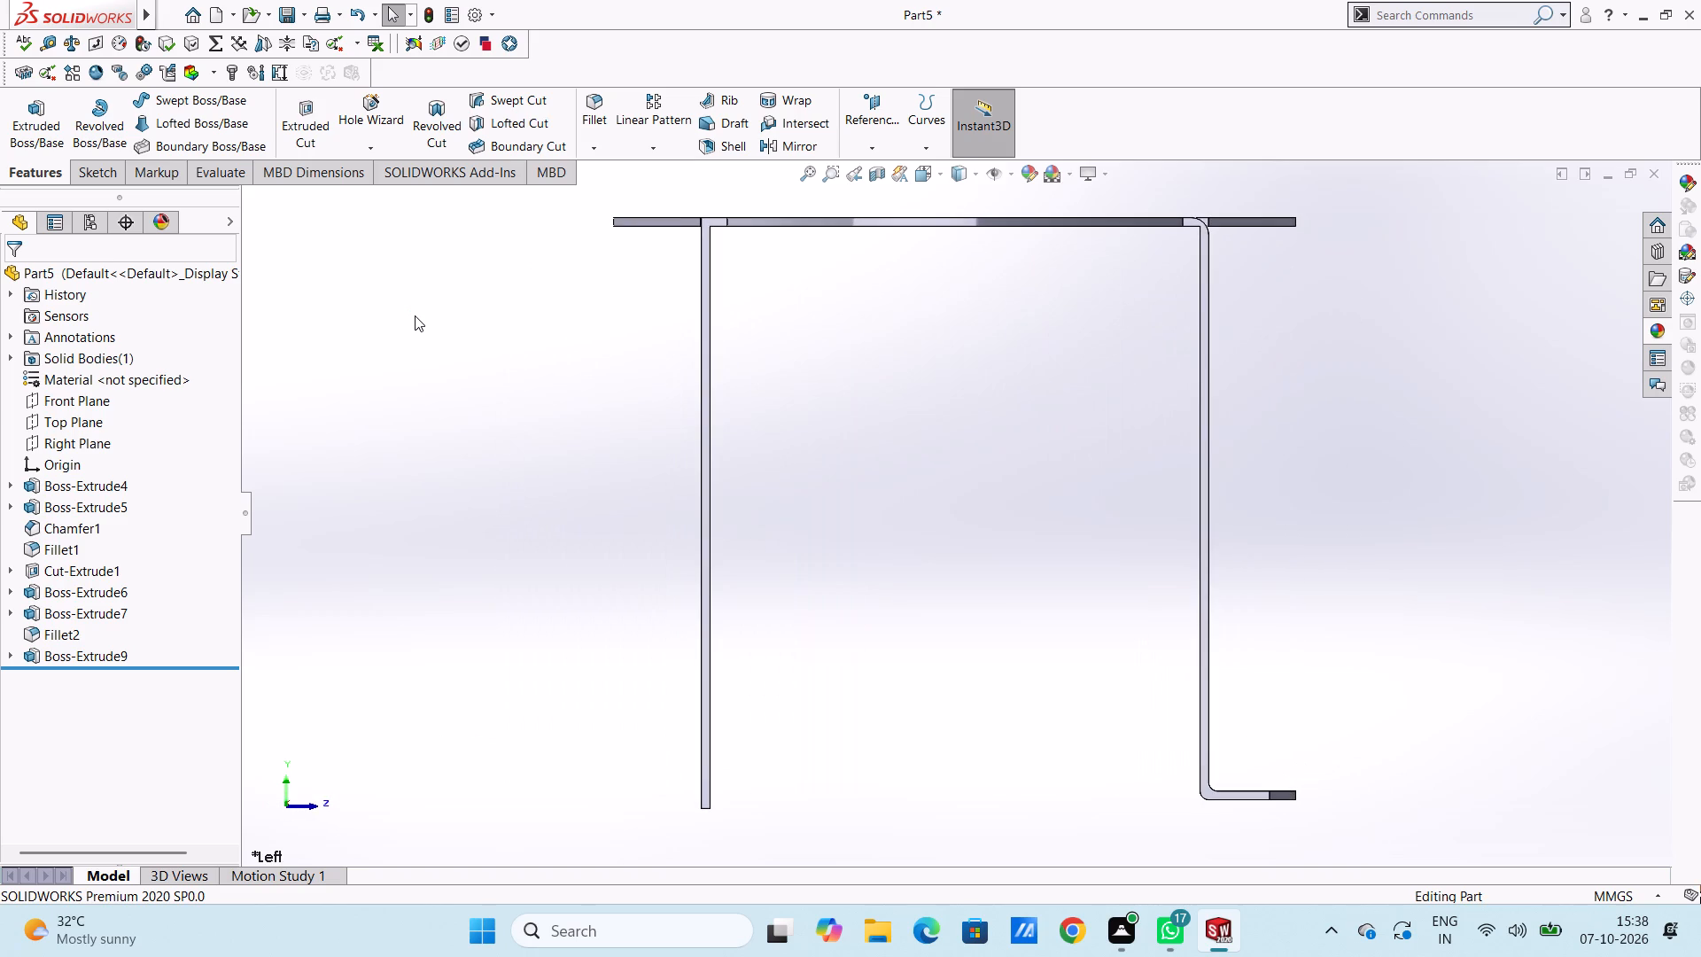
scroll(415, 315, "up", 3)
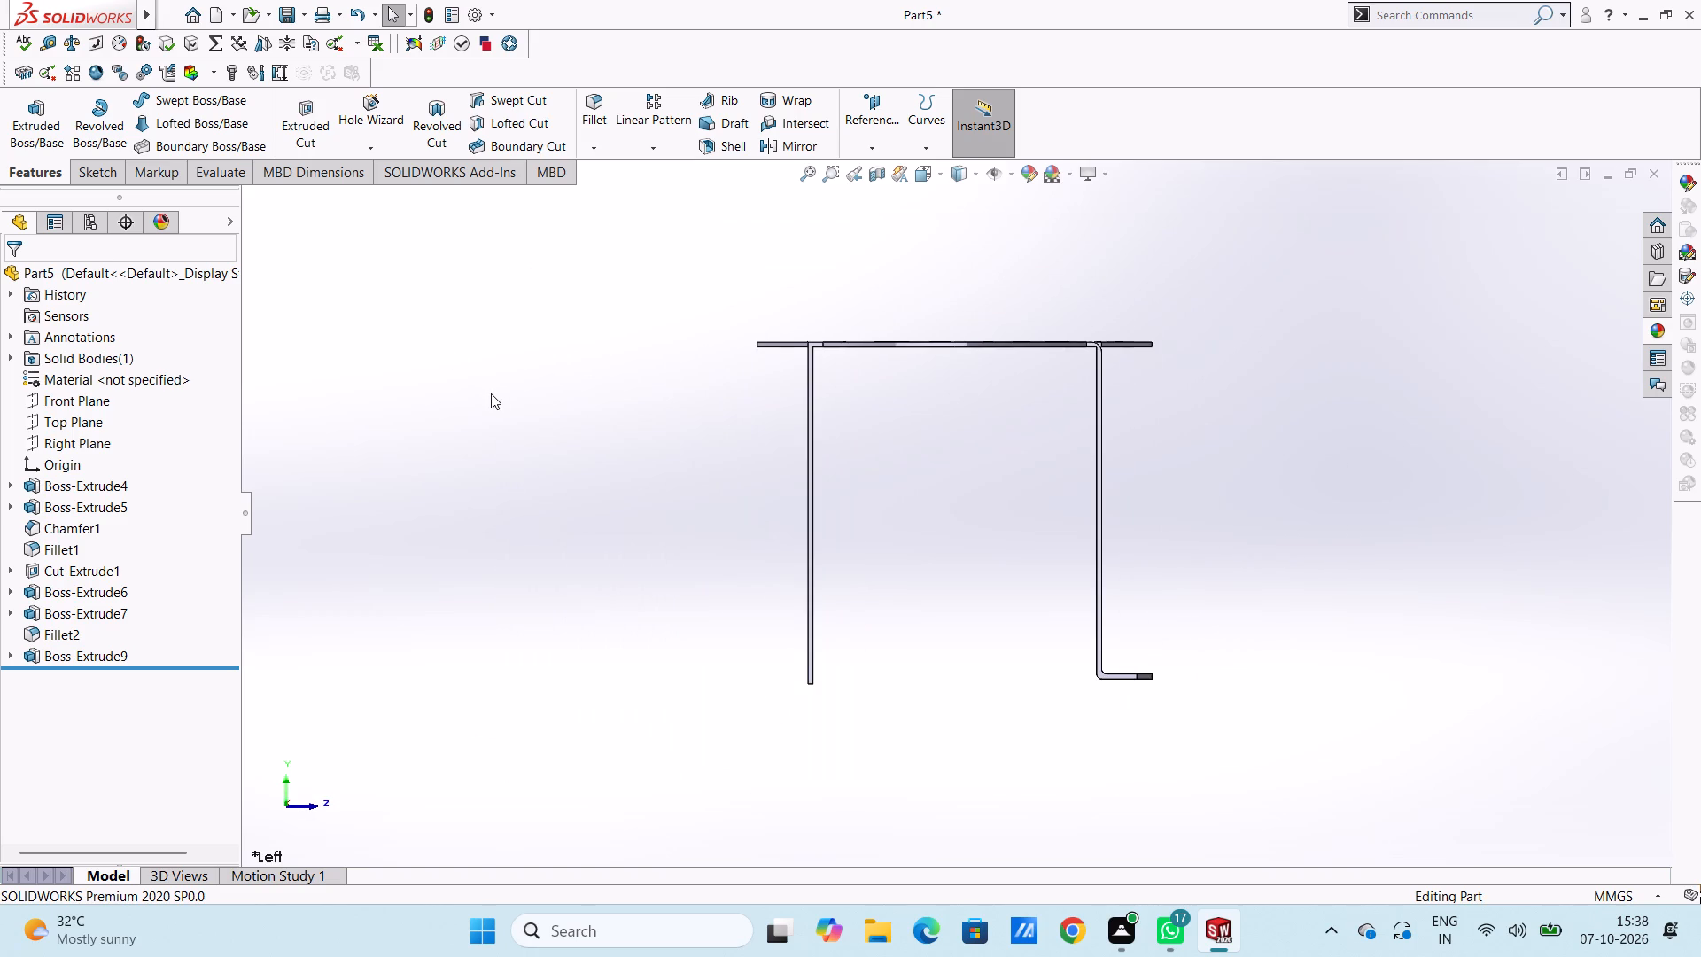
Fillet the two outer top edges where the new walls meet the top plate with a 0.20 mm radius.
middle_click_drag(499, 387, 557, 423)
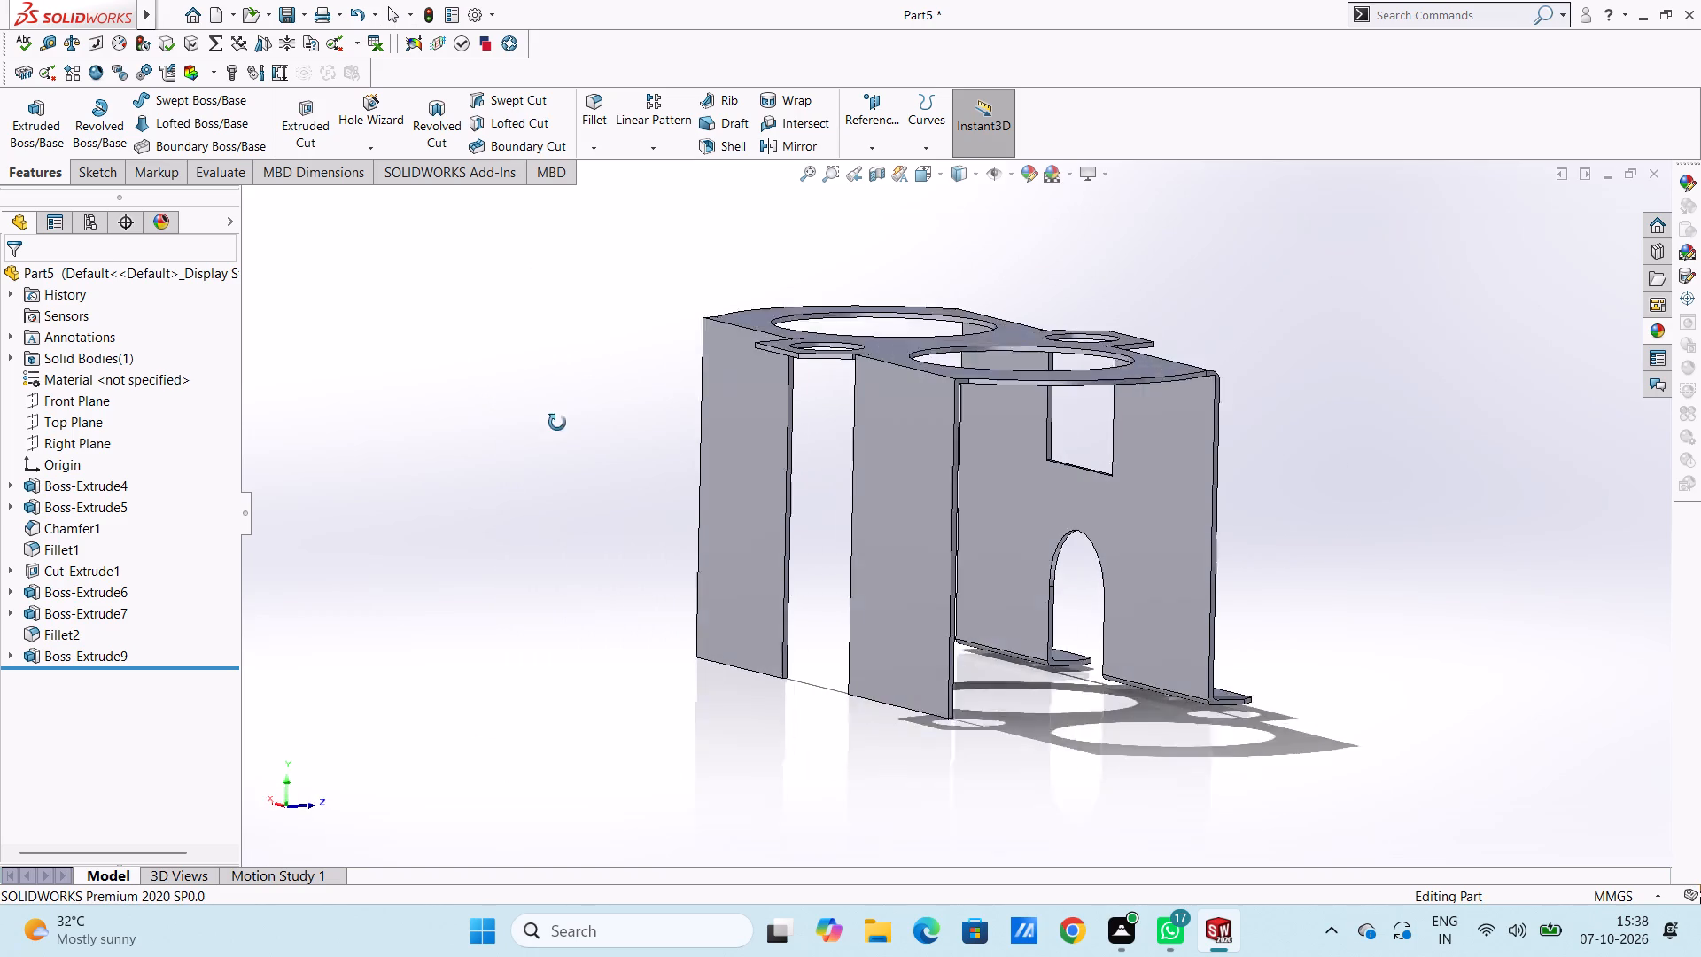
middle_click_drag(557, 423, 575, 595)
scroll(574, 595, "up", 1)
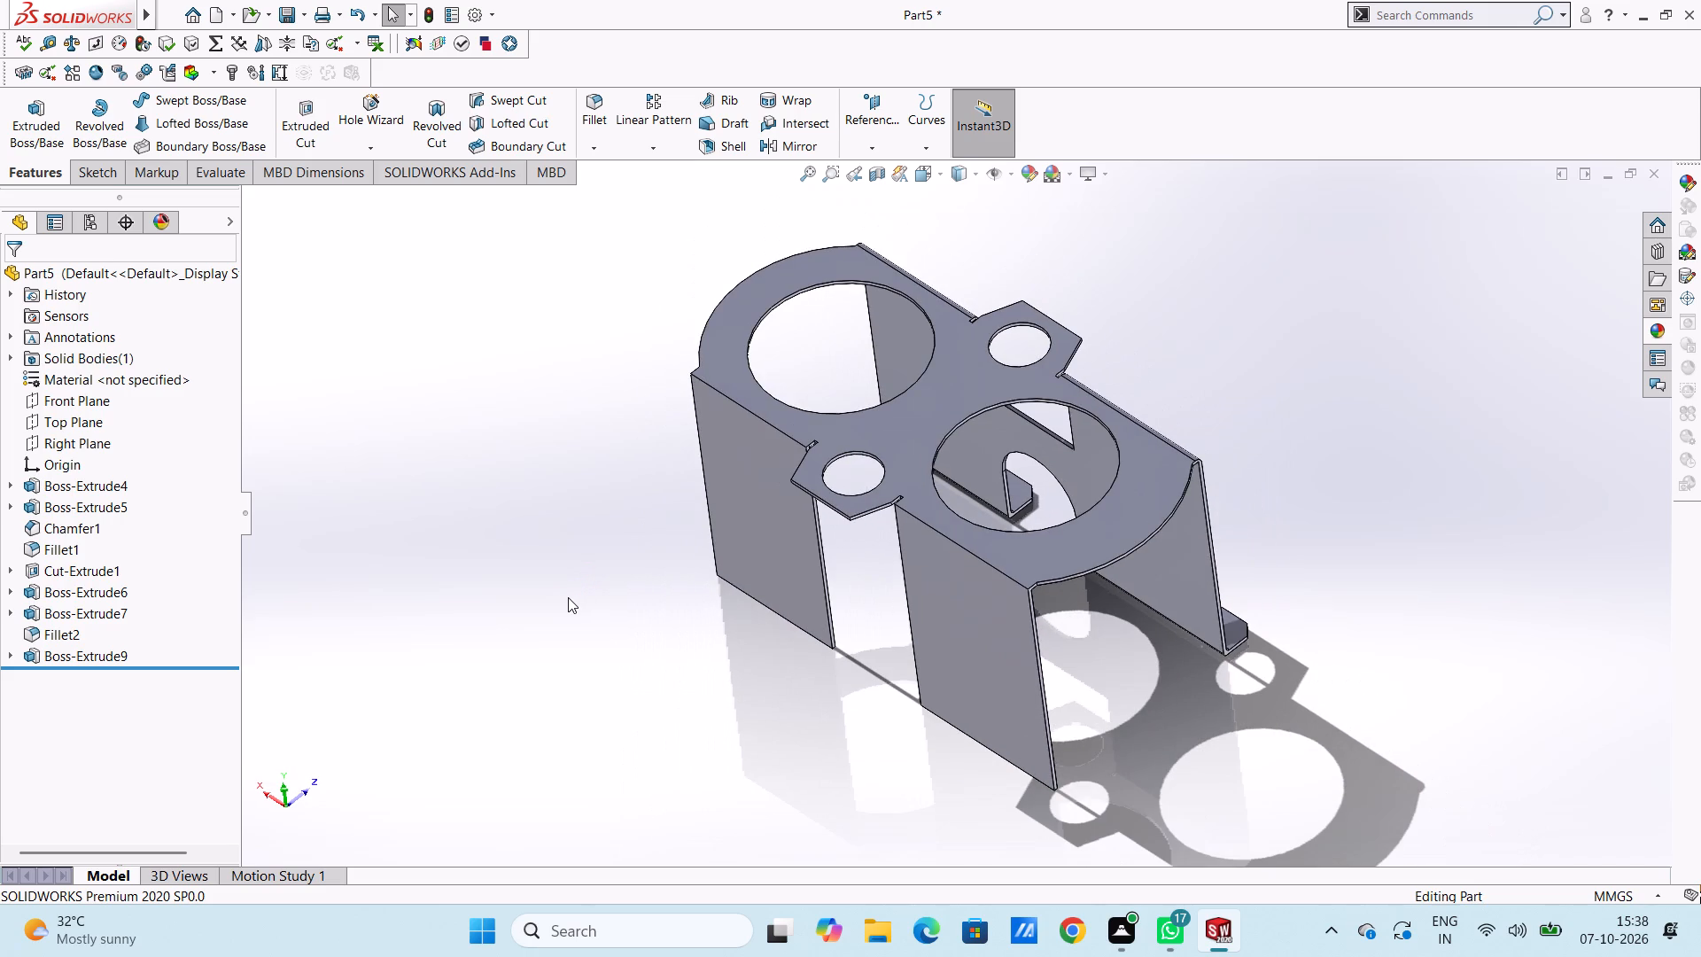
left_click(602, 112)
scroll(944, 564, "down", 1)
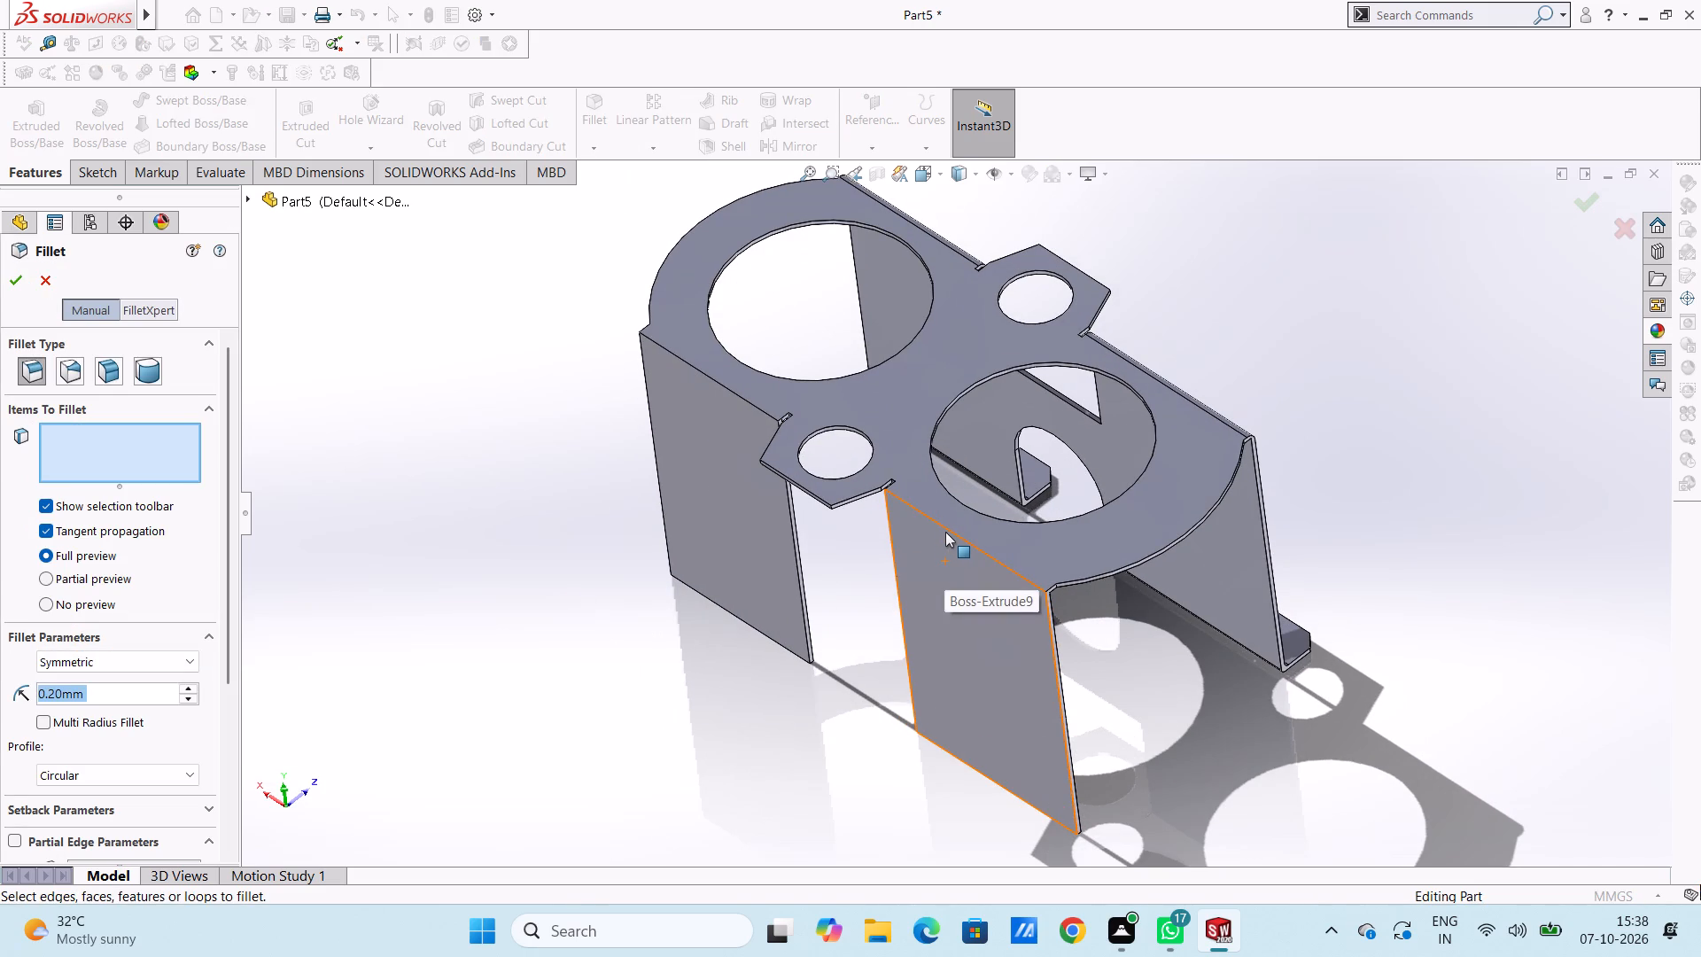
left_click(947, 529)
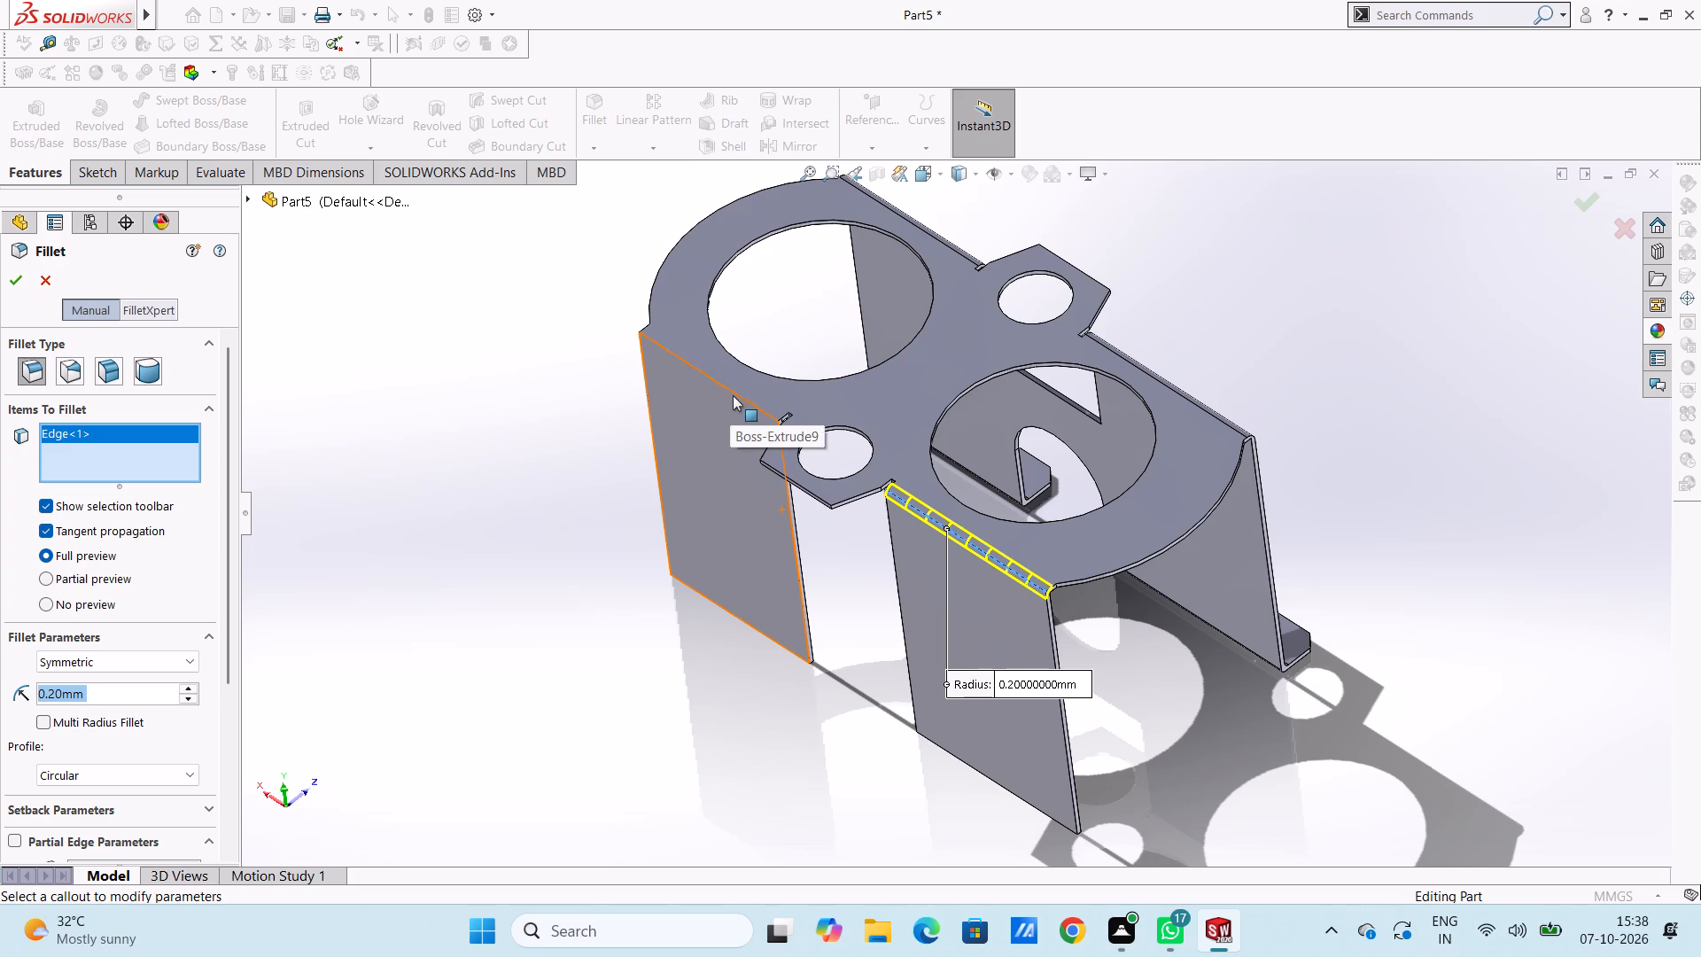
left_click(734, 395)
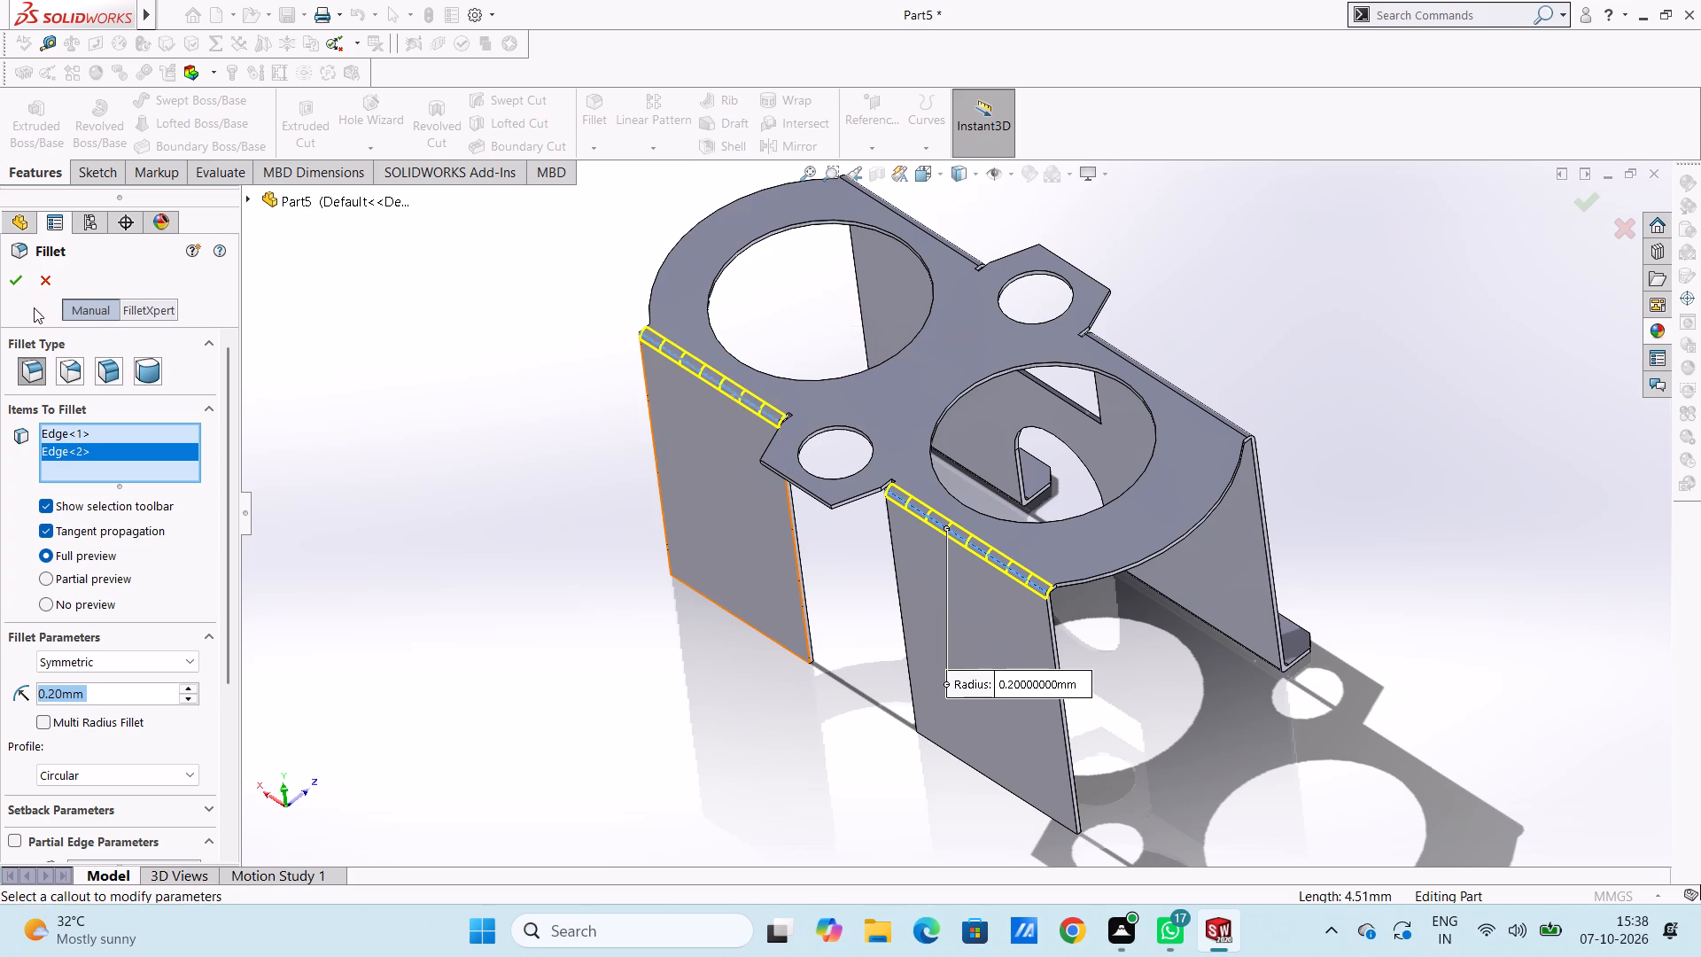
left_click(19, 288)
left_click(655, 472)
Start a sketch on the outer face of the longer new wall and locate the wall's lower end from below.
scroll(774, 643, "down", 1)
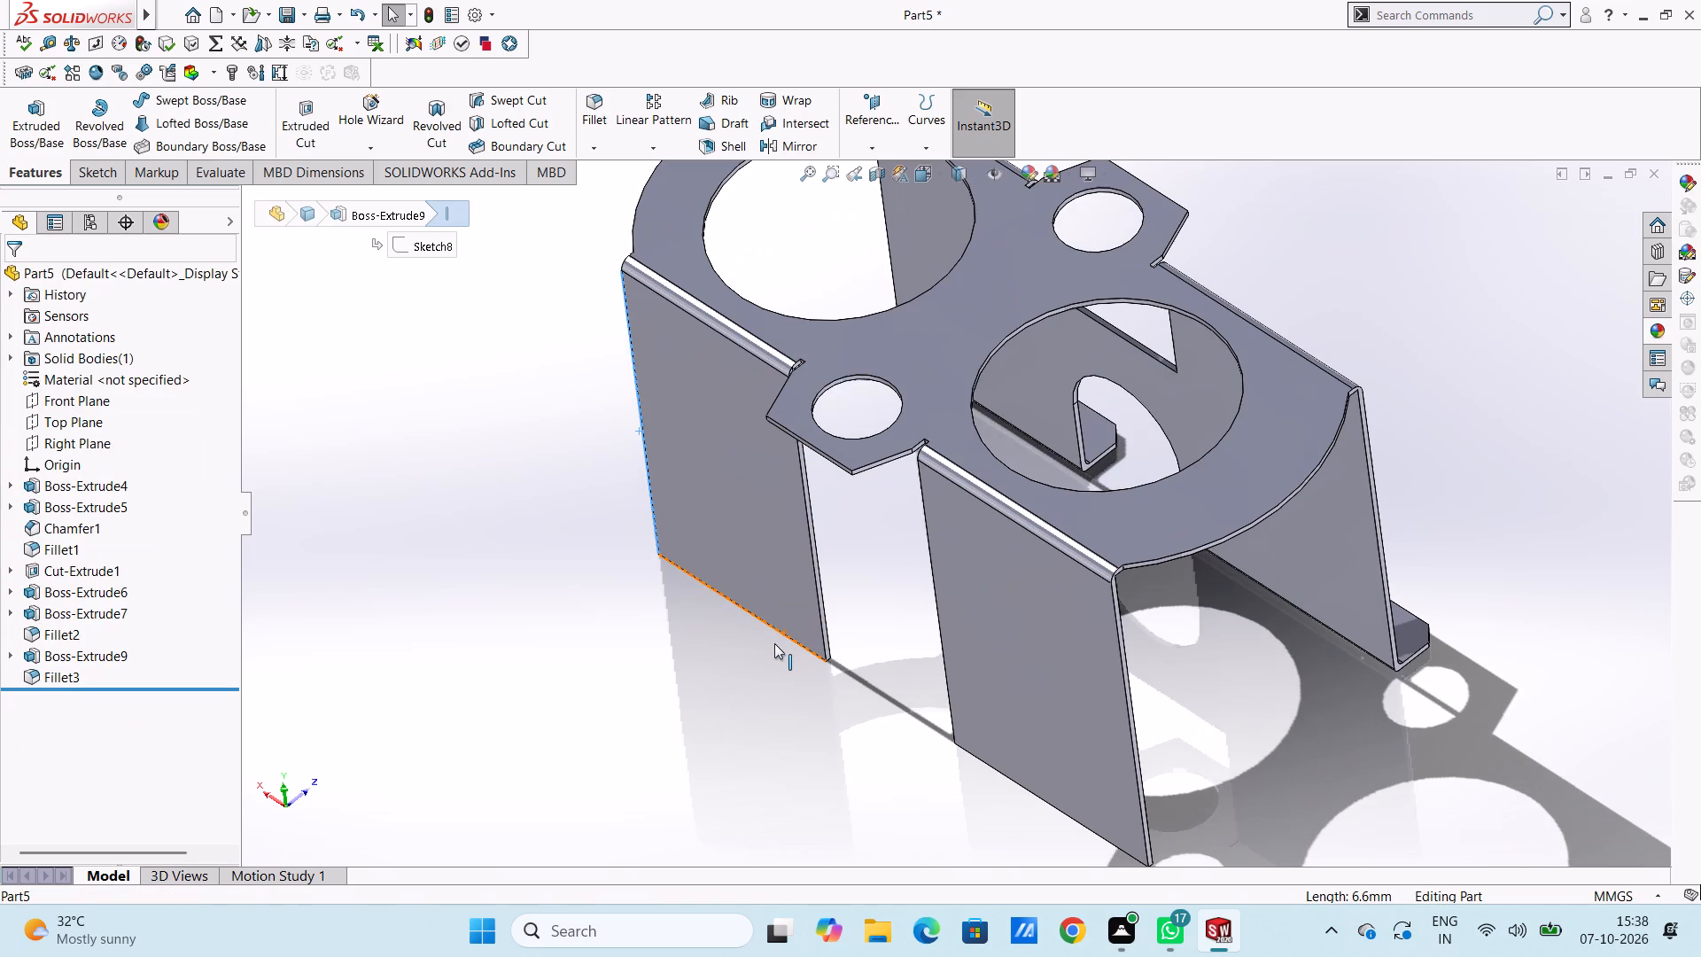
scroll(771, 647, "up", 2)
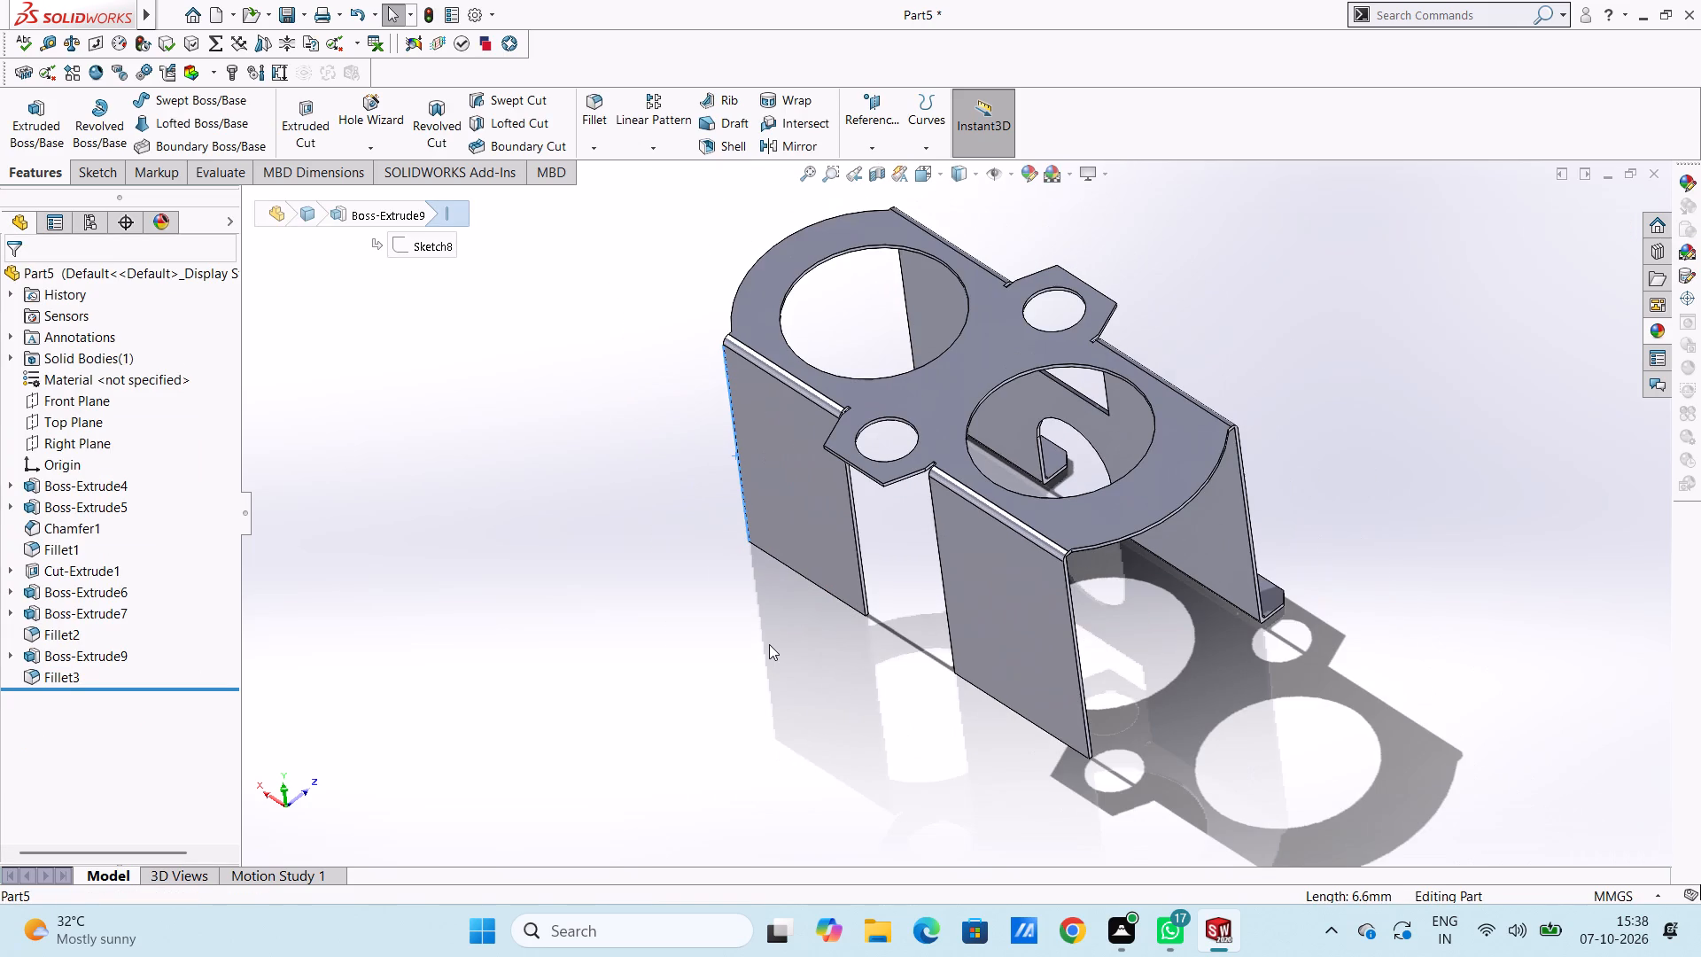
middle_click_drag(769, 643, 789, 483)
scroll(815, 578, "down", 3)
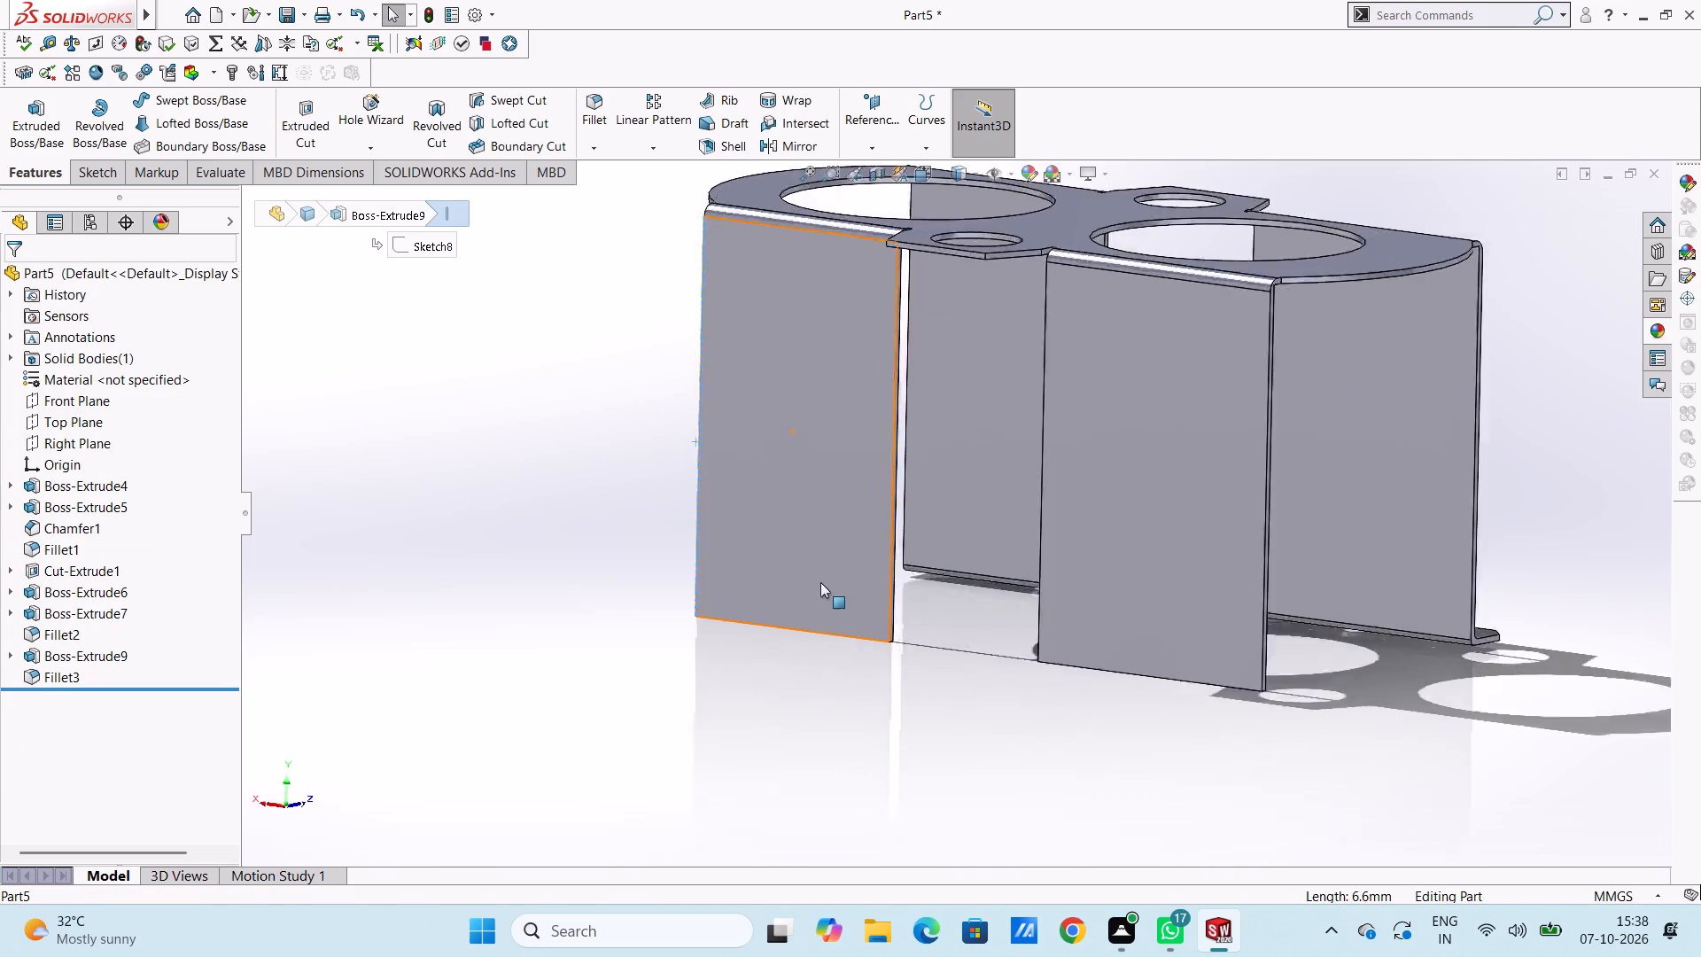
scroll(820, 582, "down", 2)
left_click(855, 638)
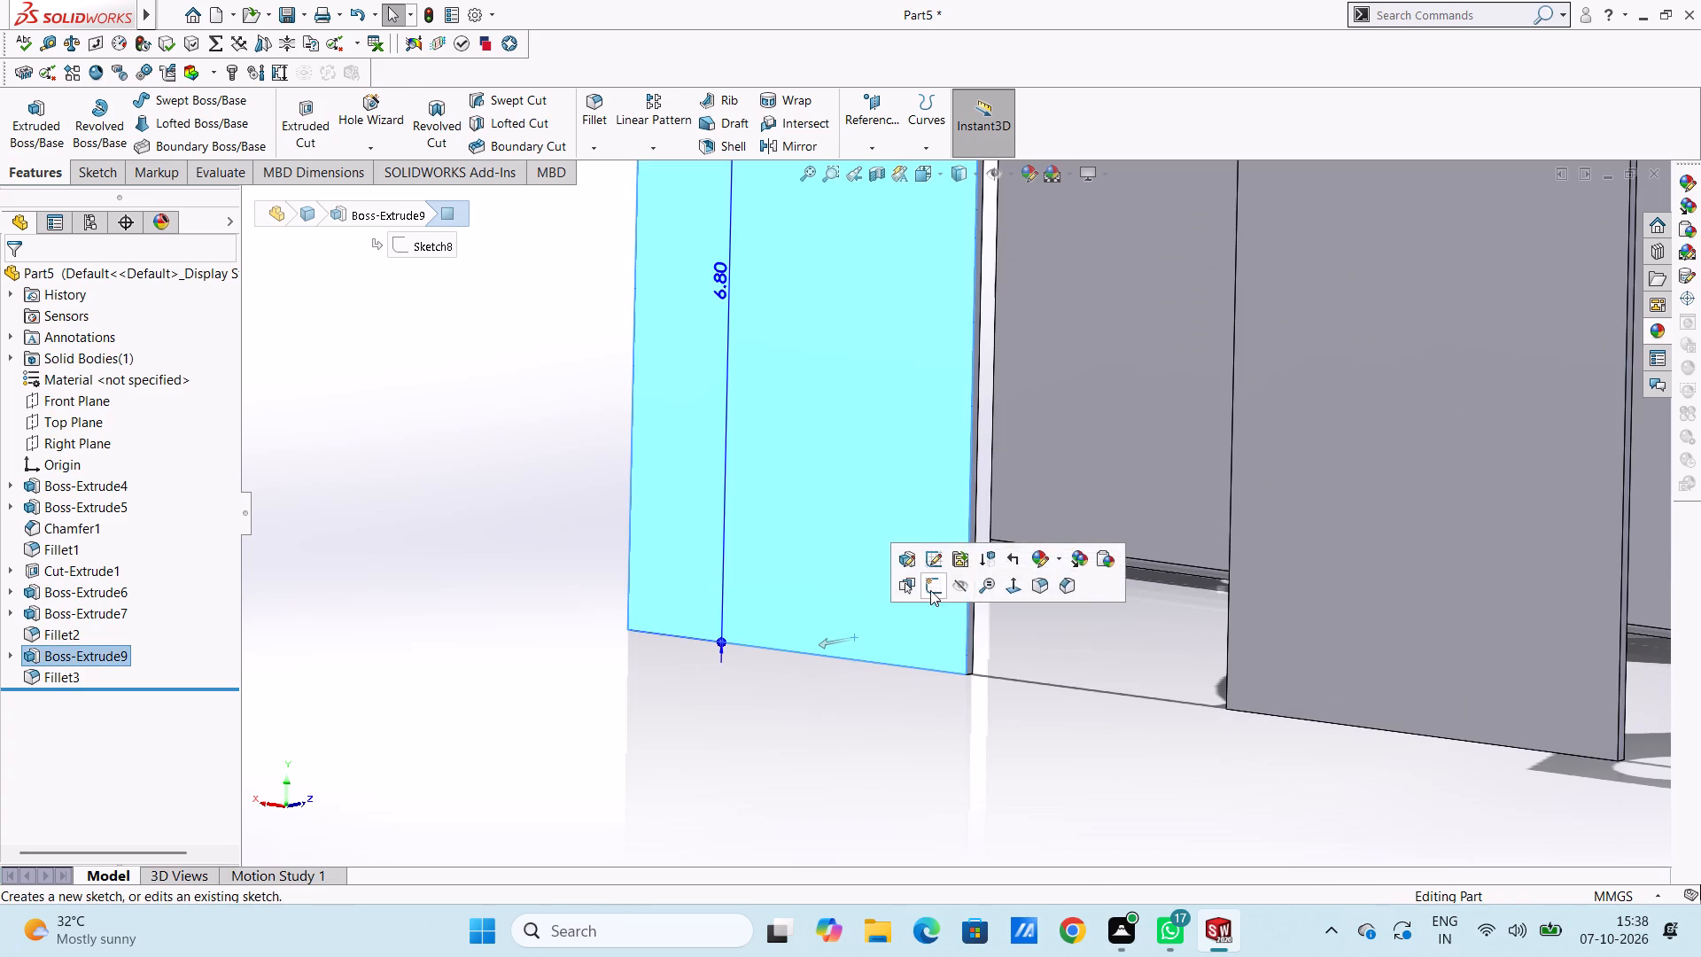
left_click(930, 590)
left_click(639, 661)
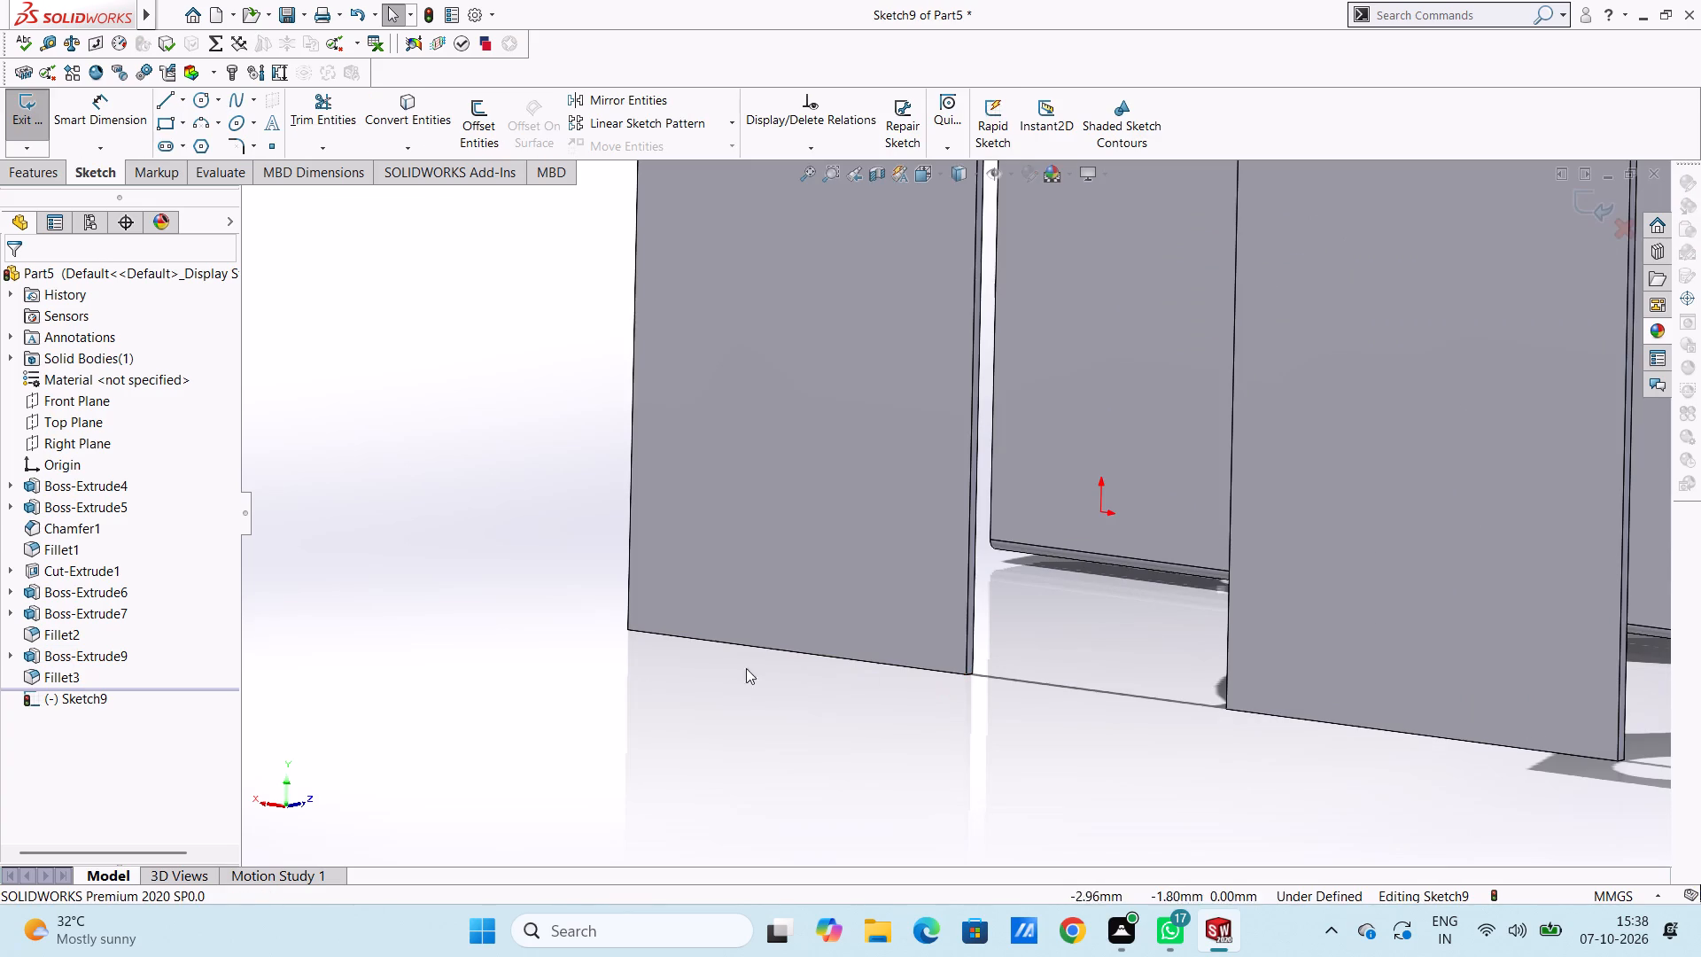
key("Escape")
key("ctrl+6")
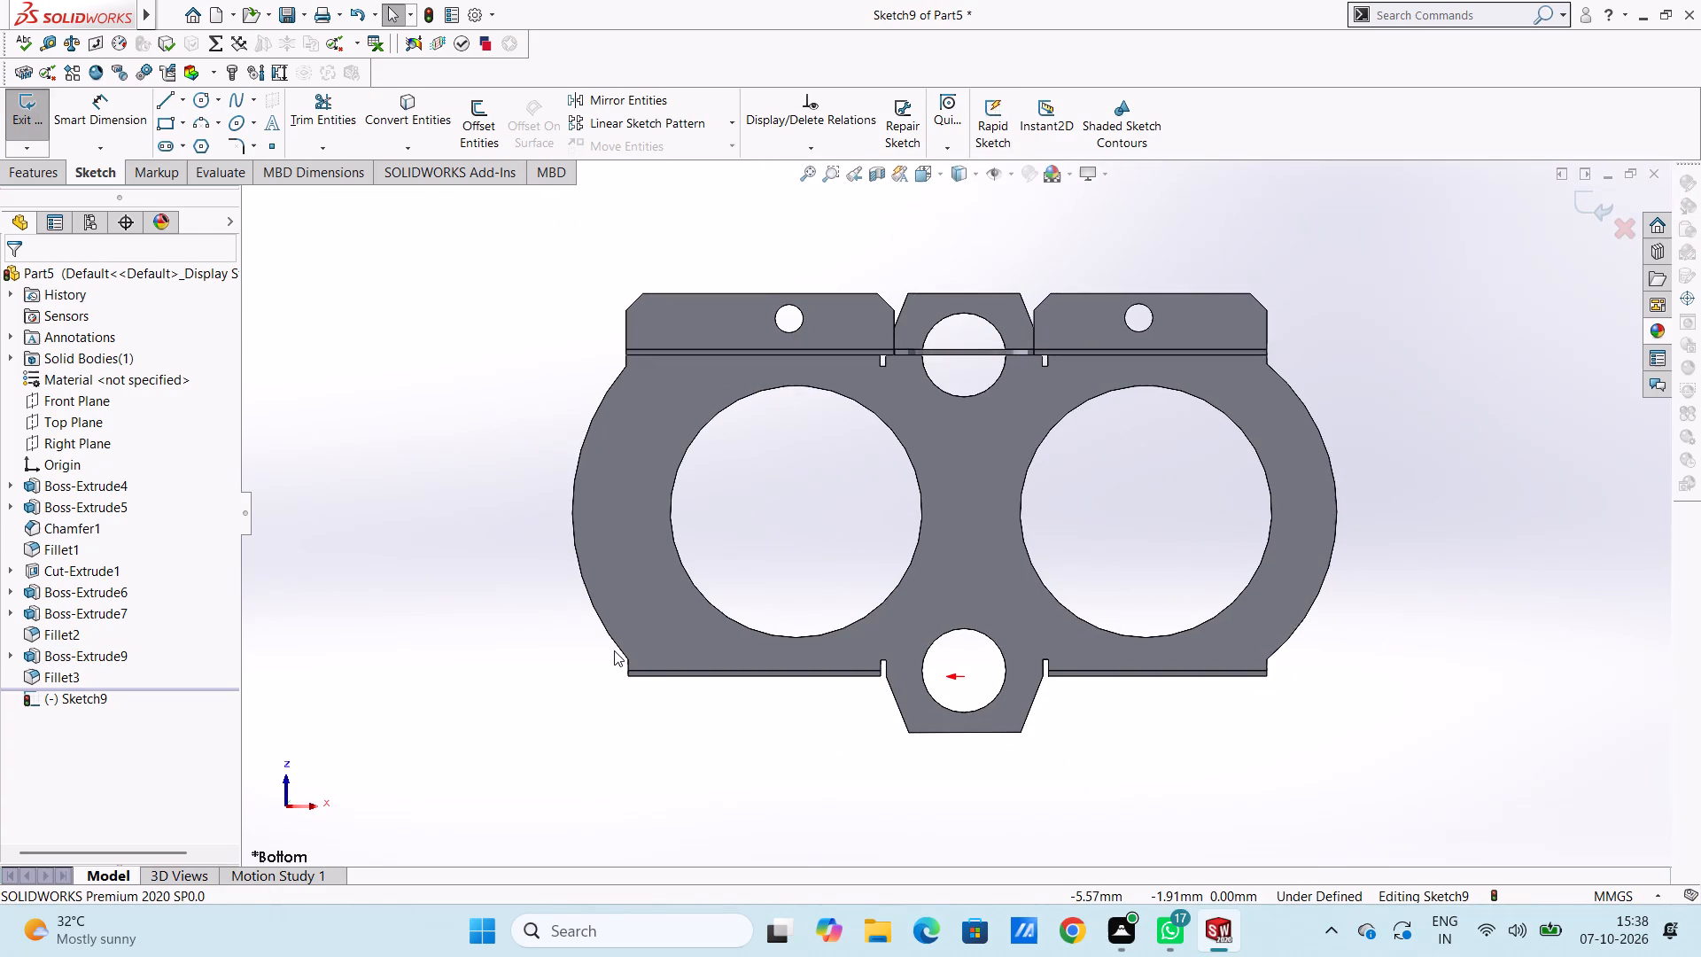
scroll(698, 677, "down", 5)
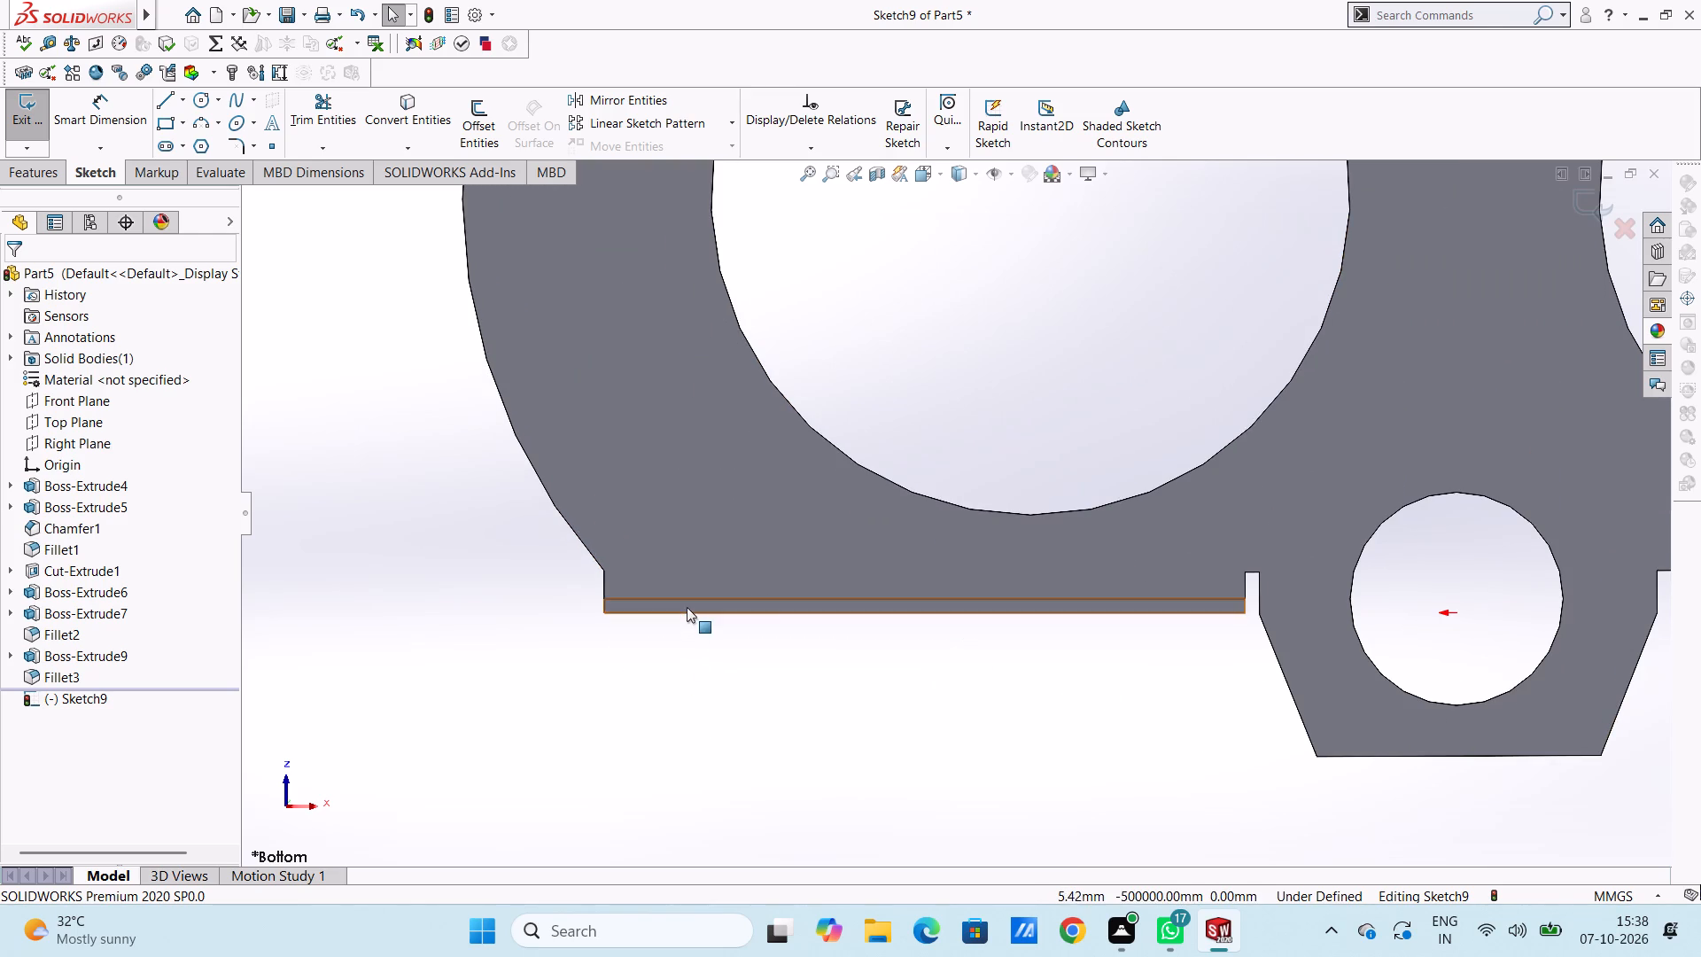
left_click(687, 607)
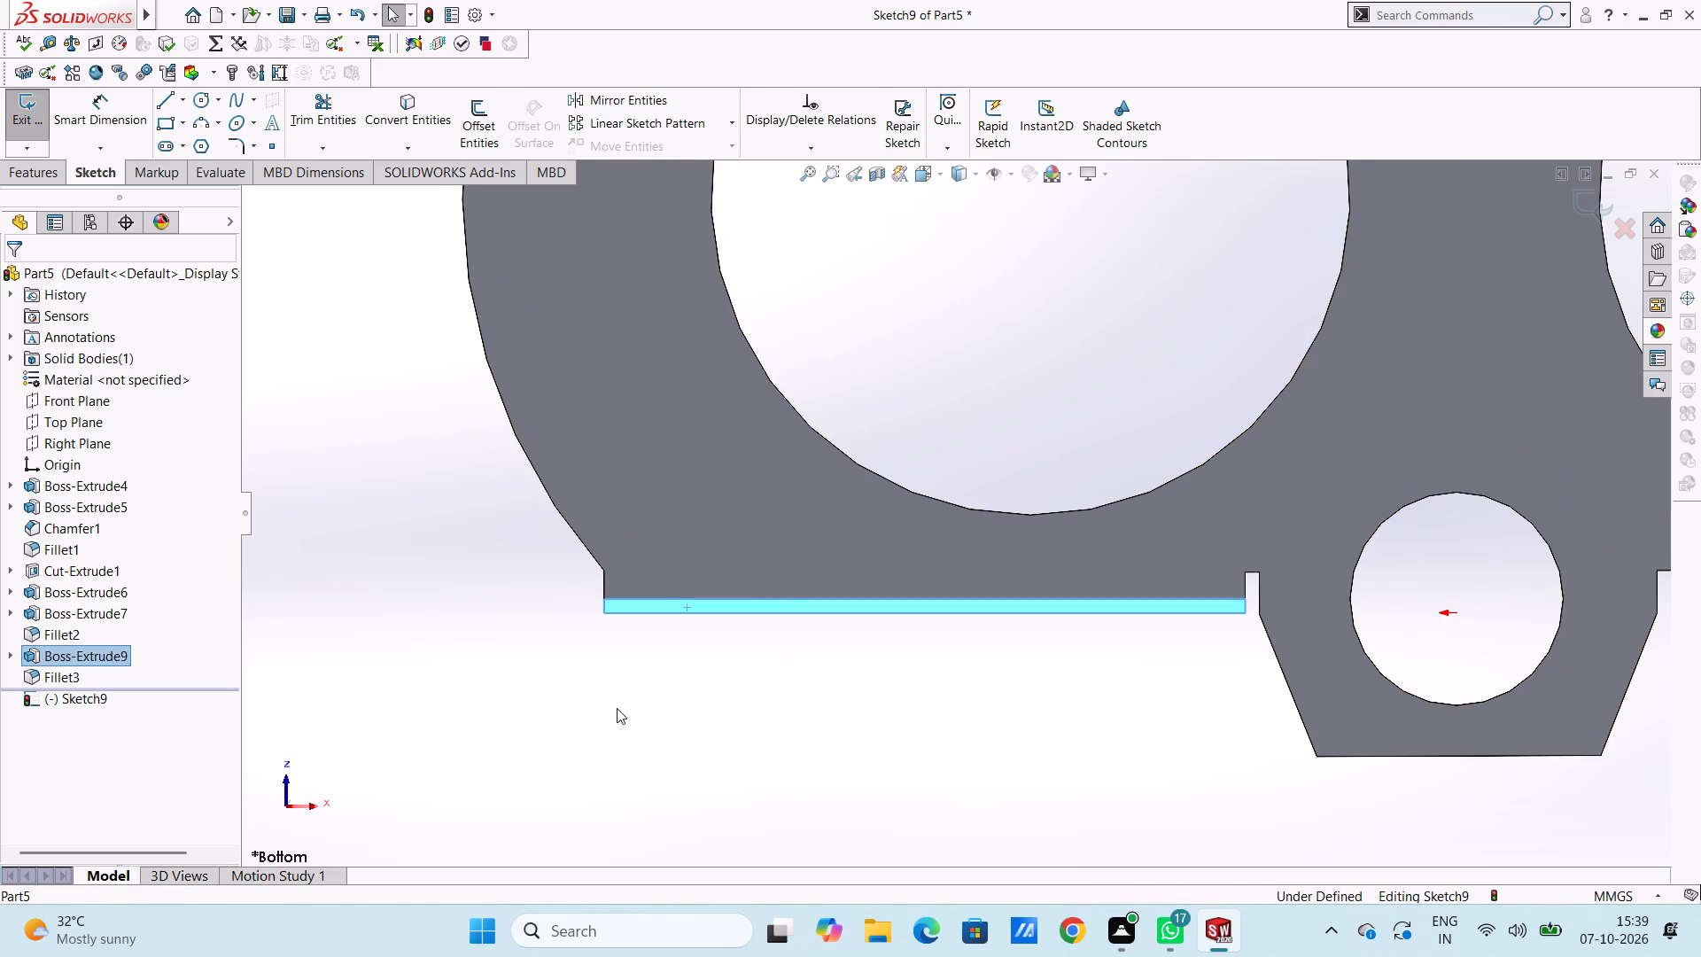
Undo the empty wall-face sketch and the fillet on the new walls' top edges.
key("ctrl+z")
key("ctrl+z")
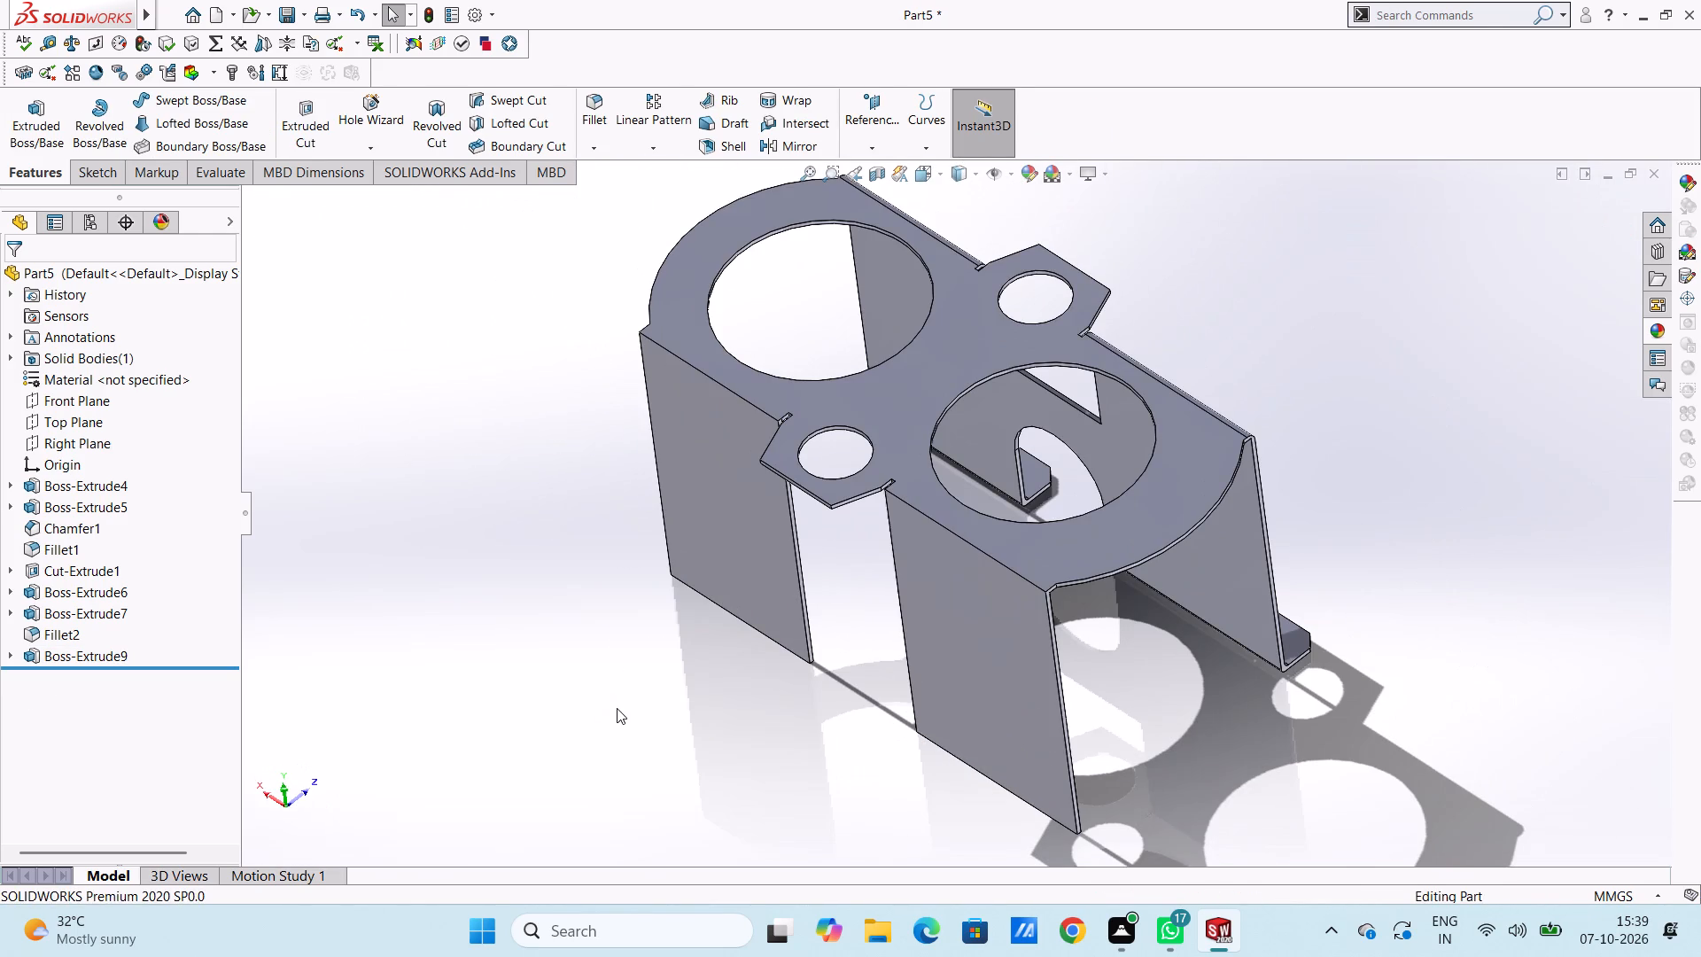
Sketch a rectangle on the longer new wall's lower end face, 1.1 mm outward from its inner edge and about 4.51 mm long.
key("ctrl+6")
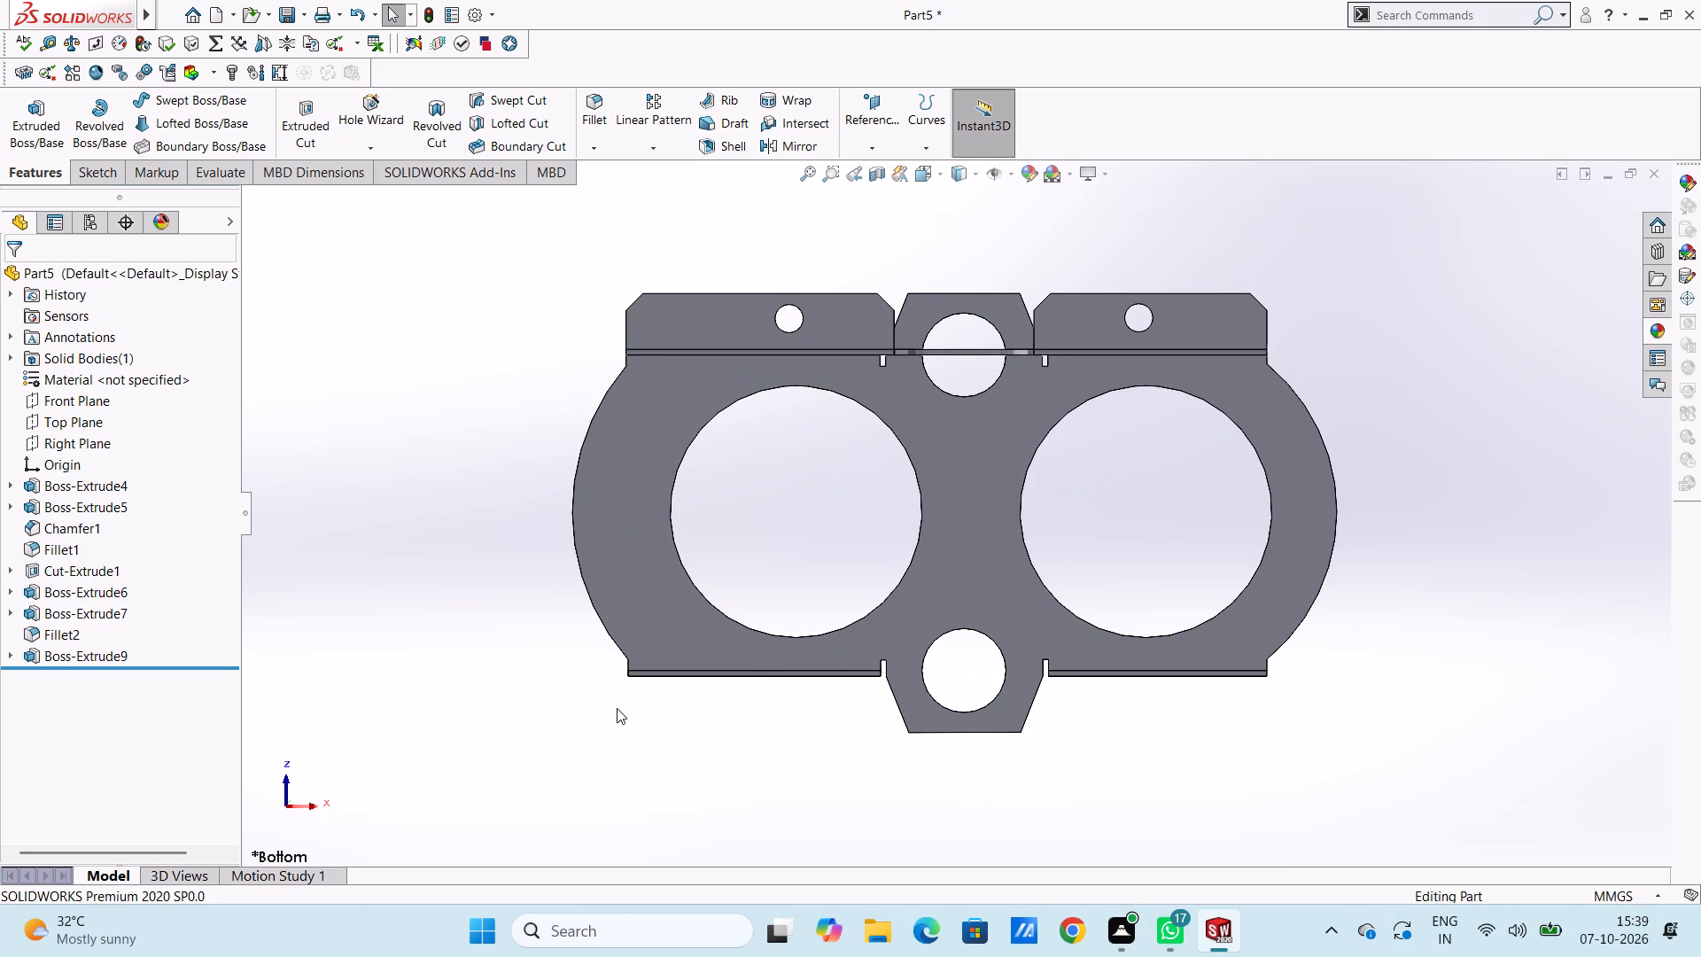
scroll(733, 673, "down", 4)
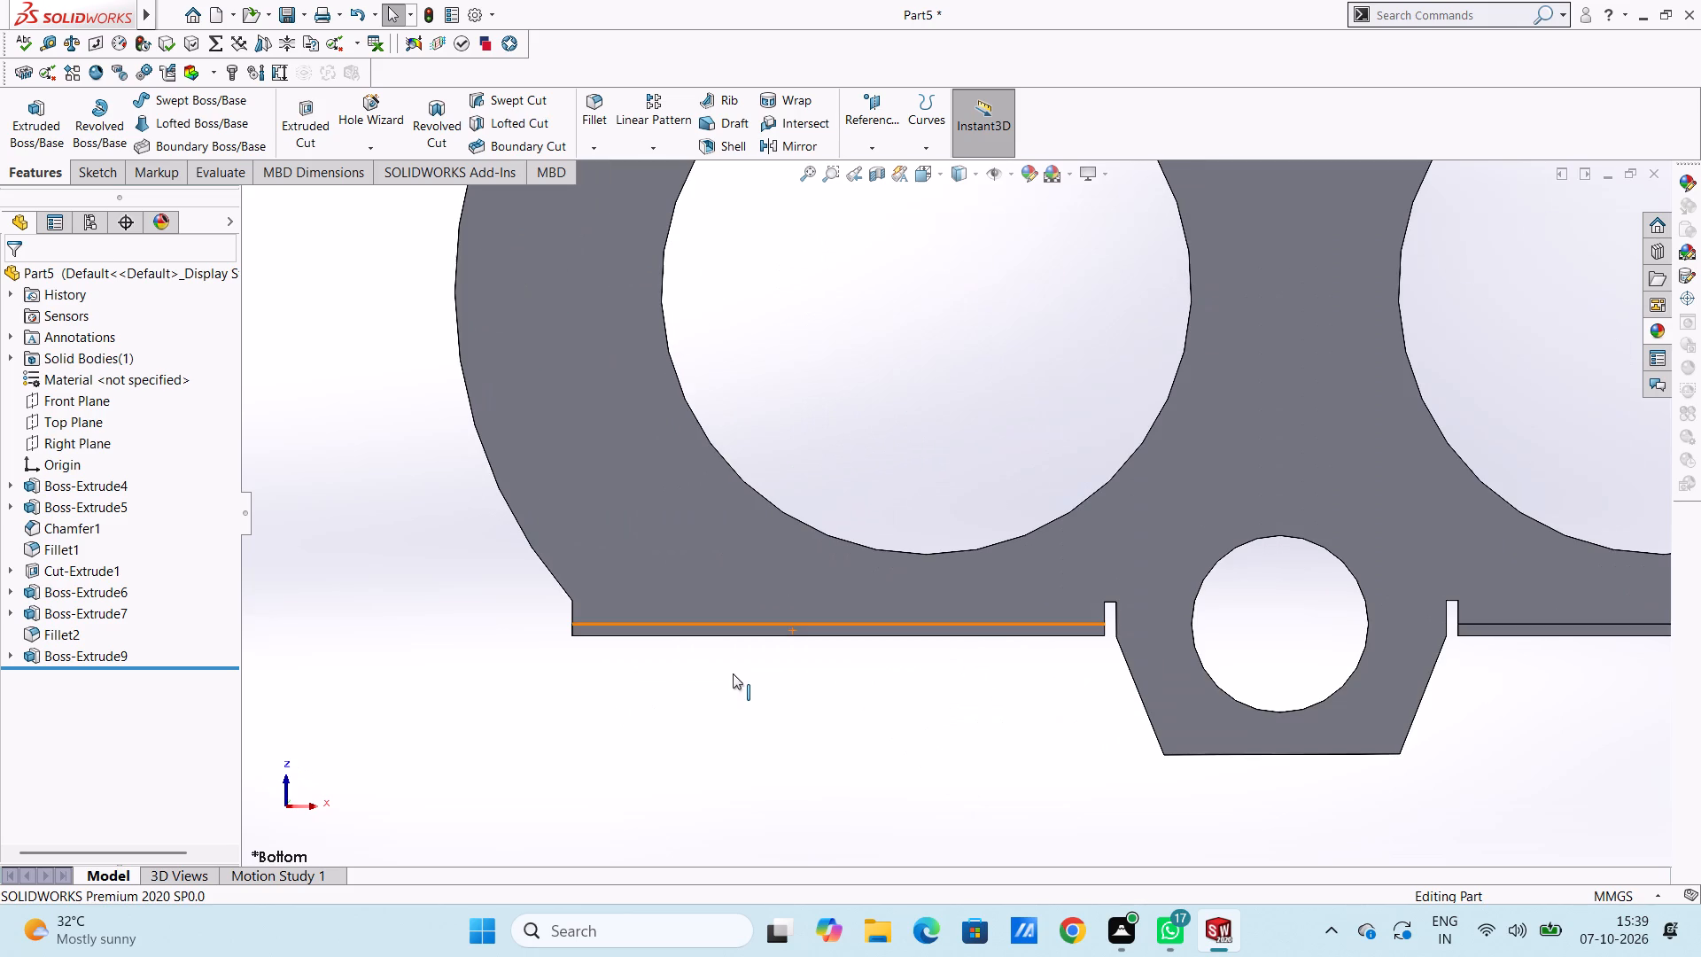
left_click(698, 631)
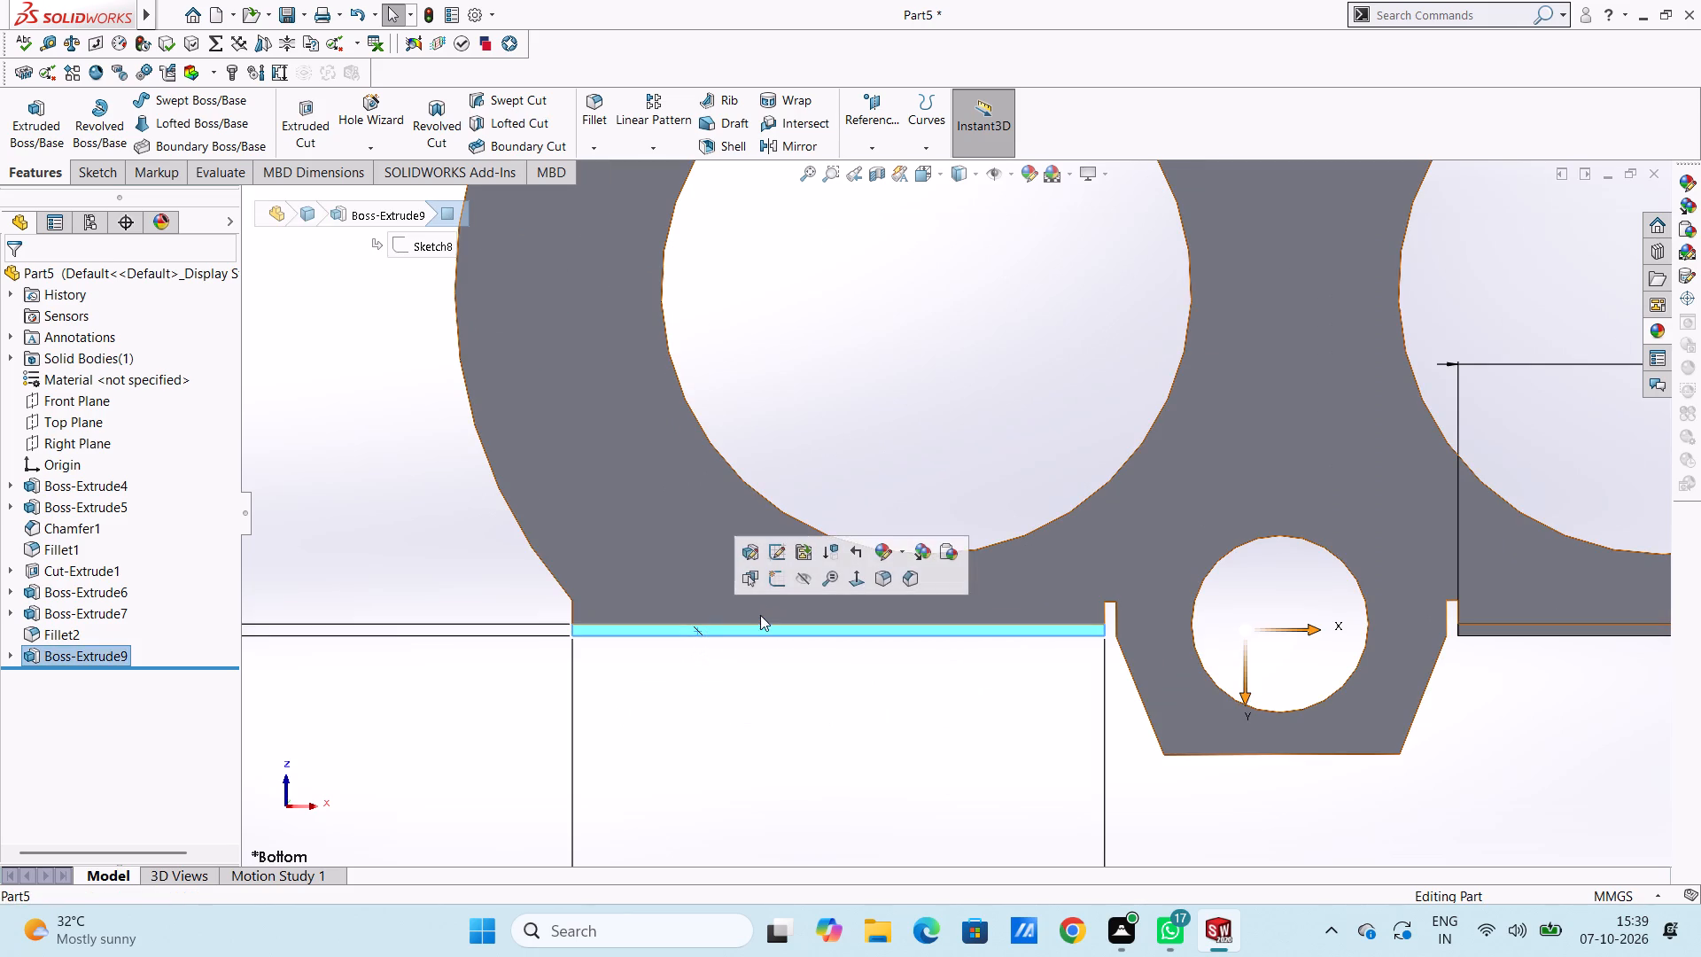
left_click(770, 586)
left_click(819, 455)
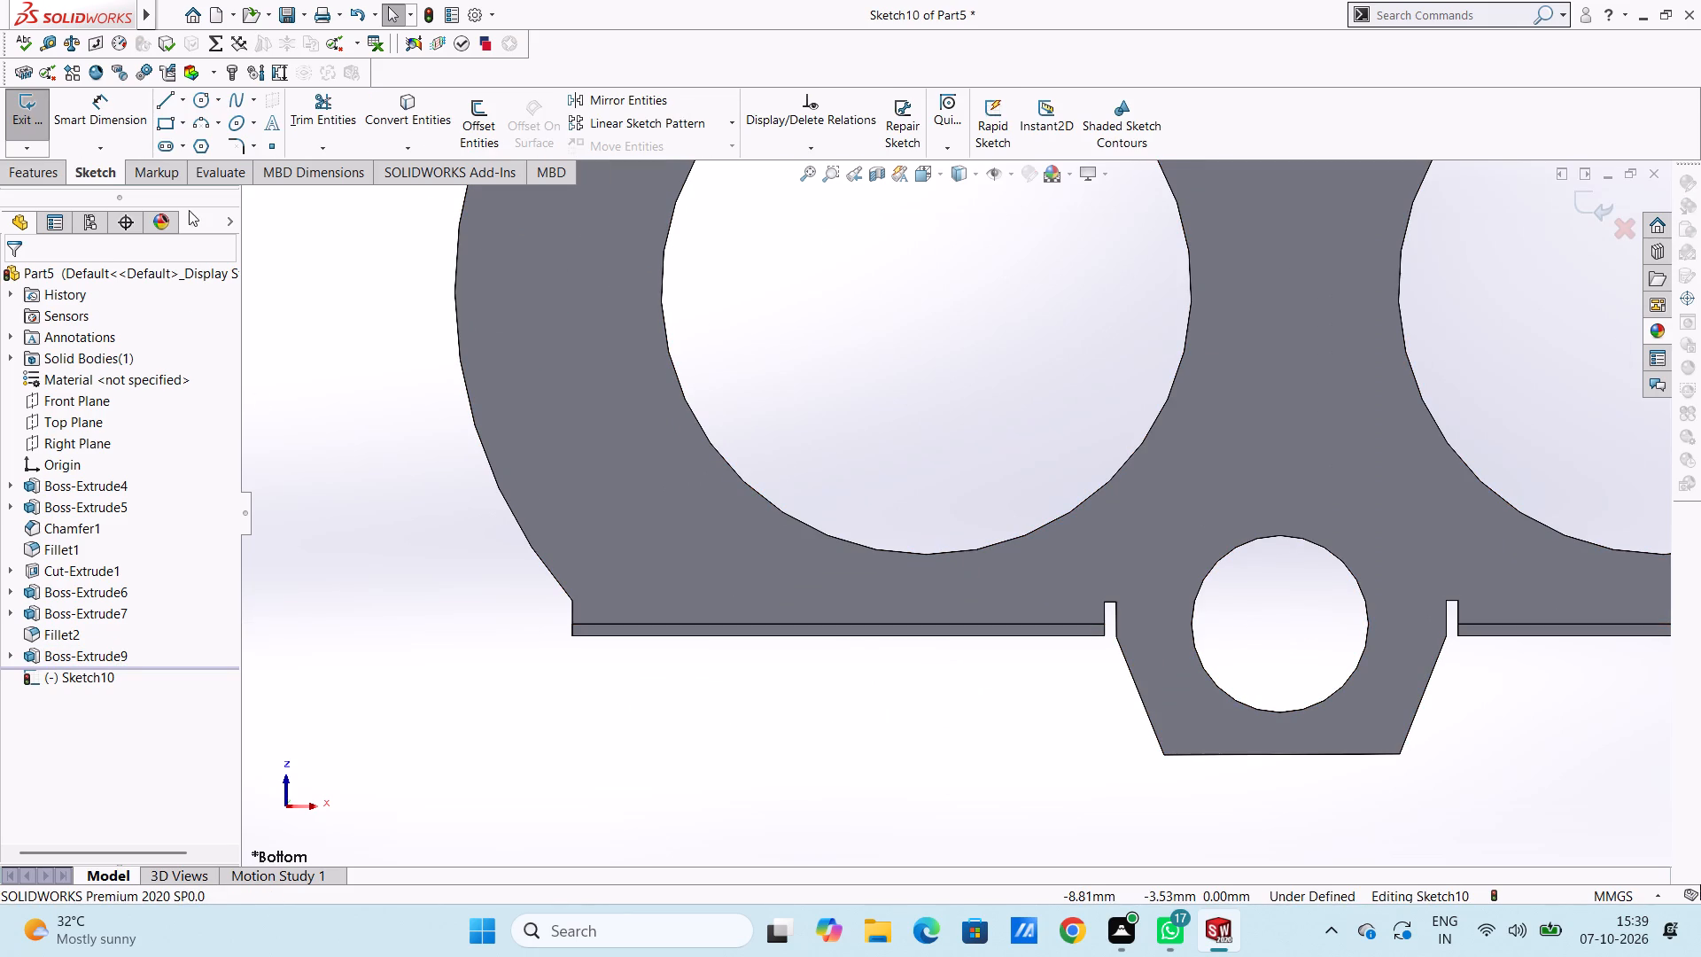
left_click(167, 121)
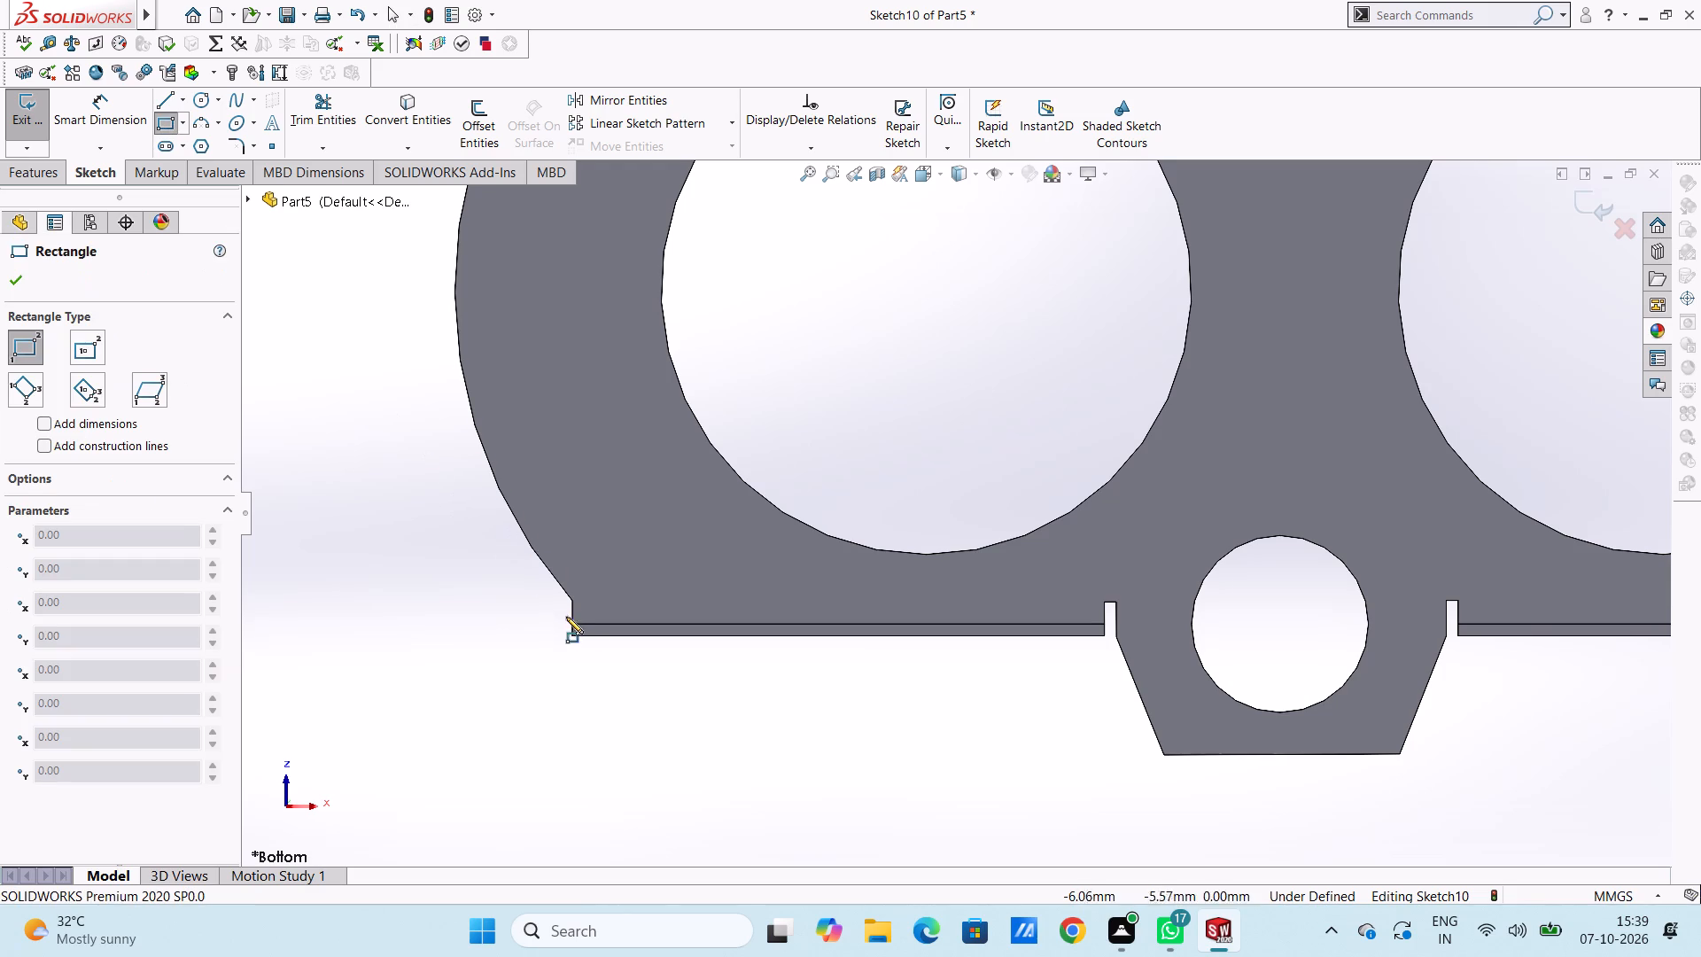
left_click(578, 624)
scroll(818, 775, "up", 3)
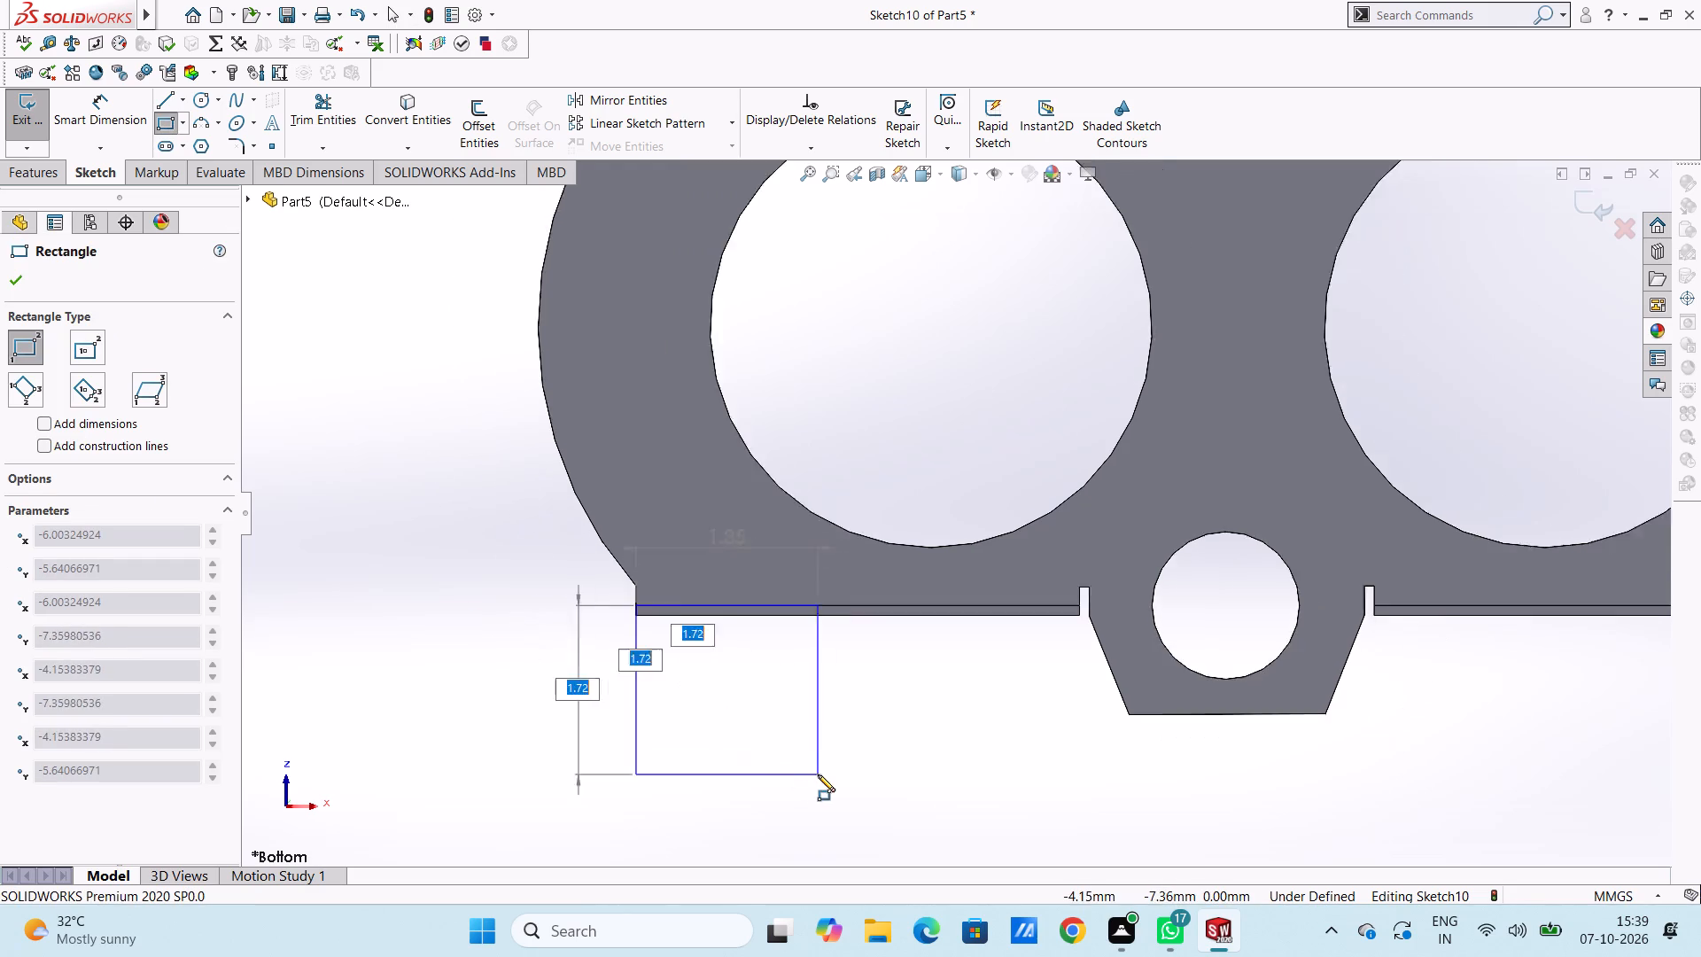
scroll(818, 774, "up", 1)
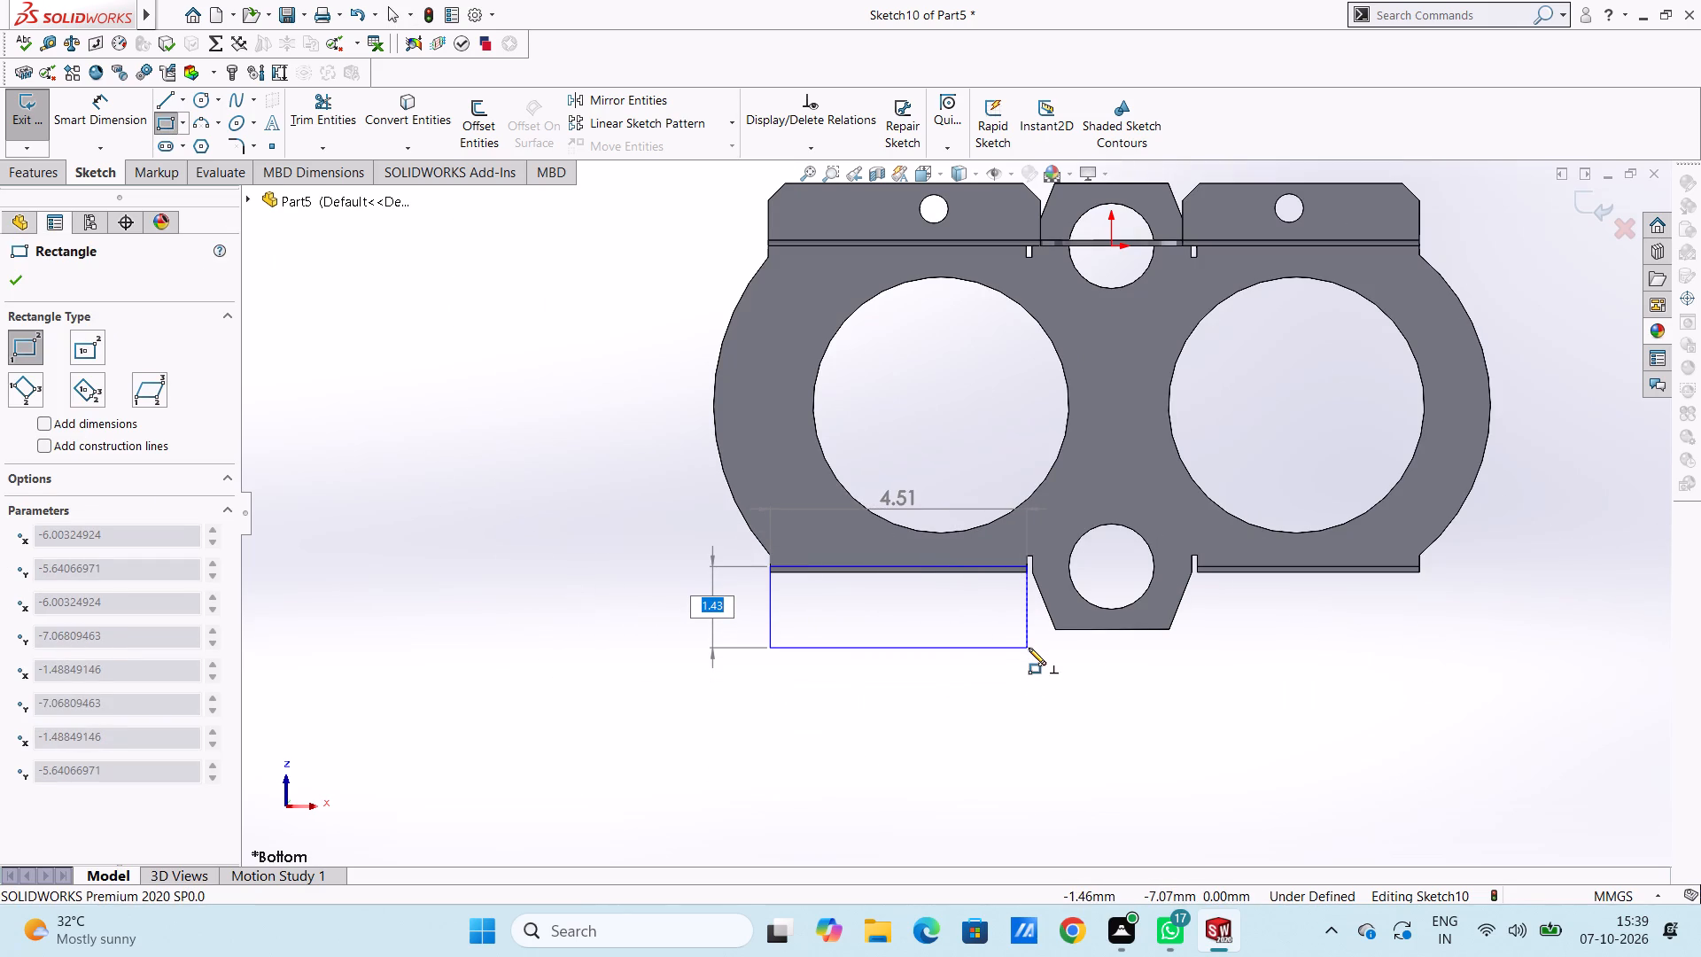
type("1.1")
key("Return")
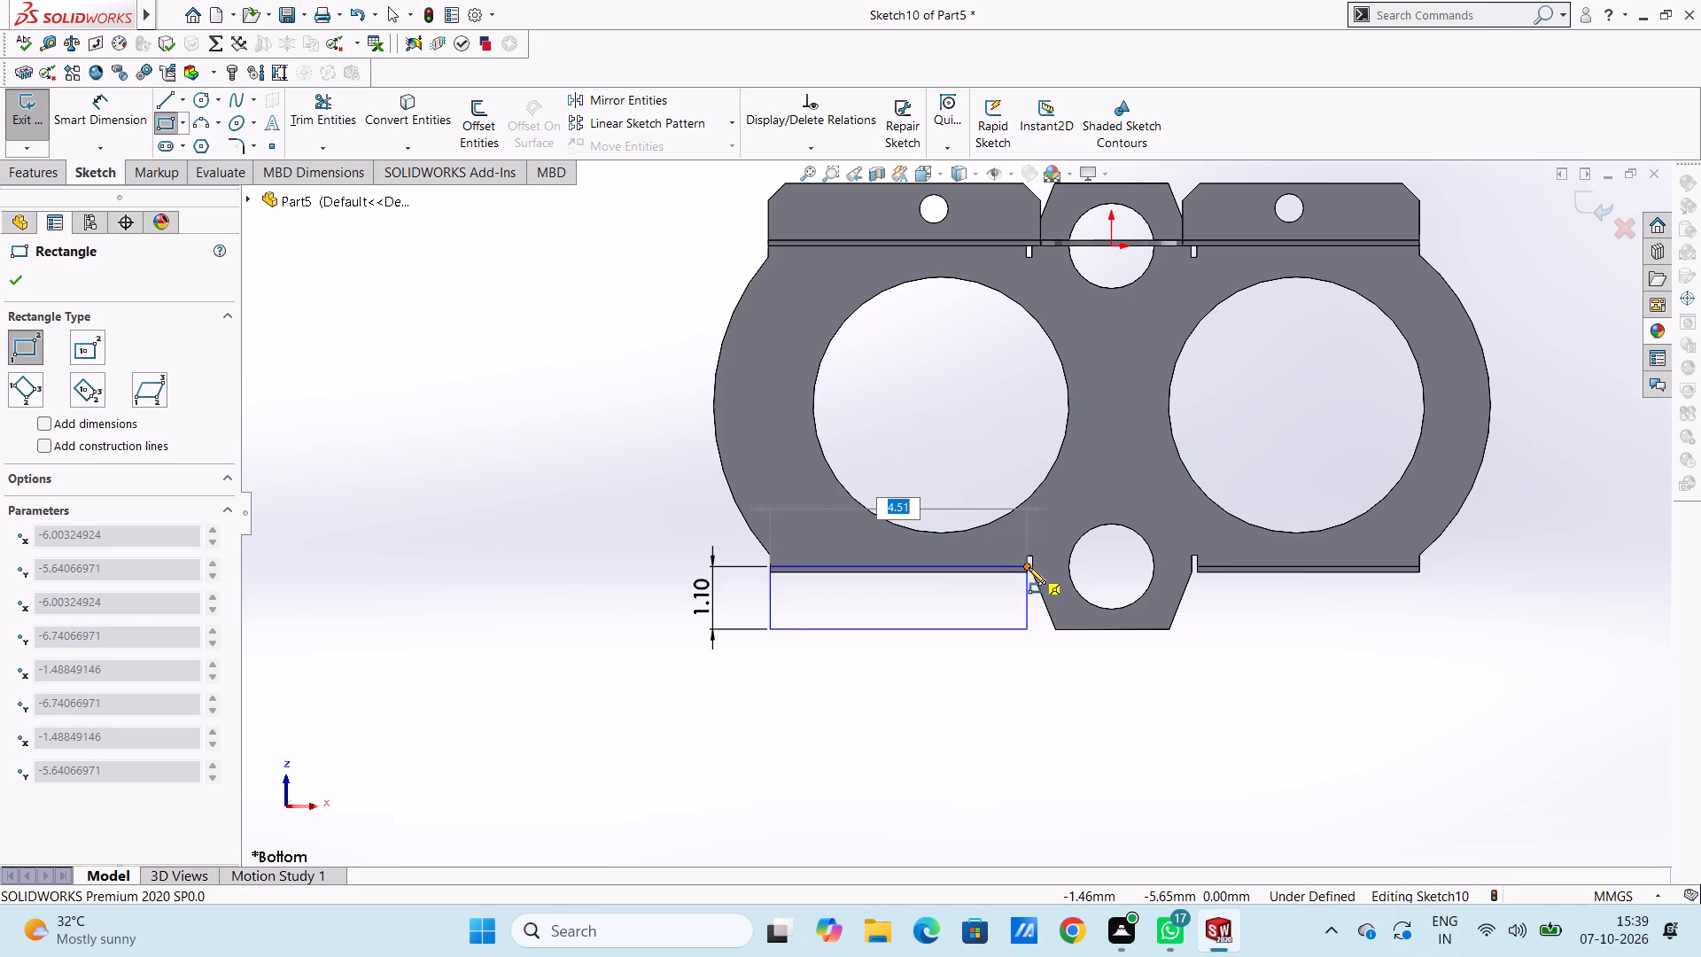
key("Return")
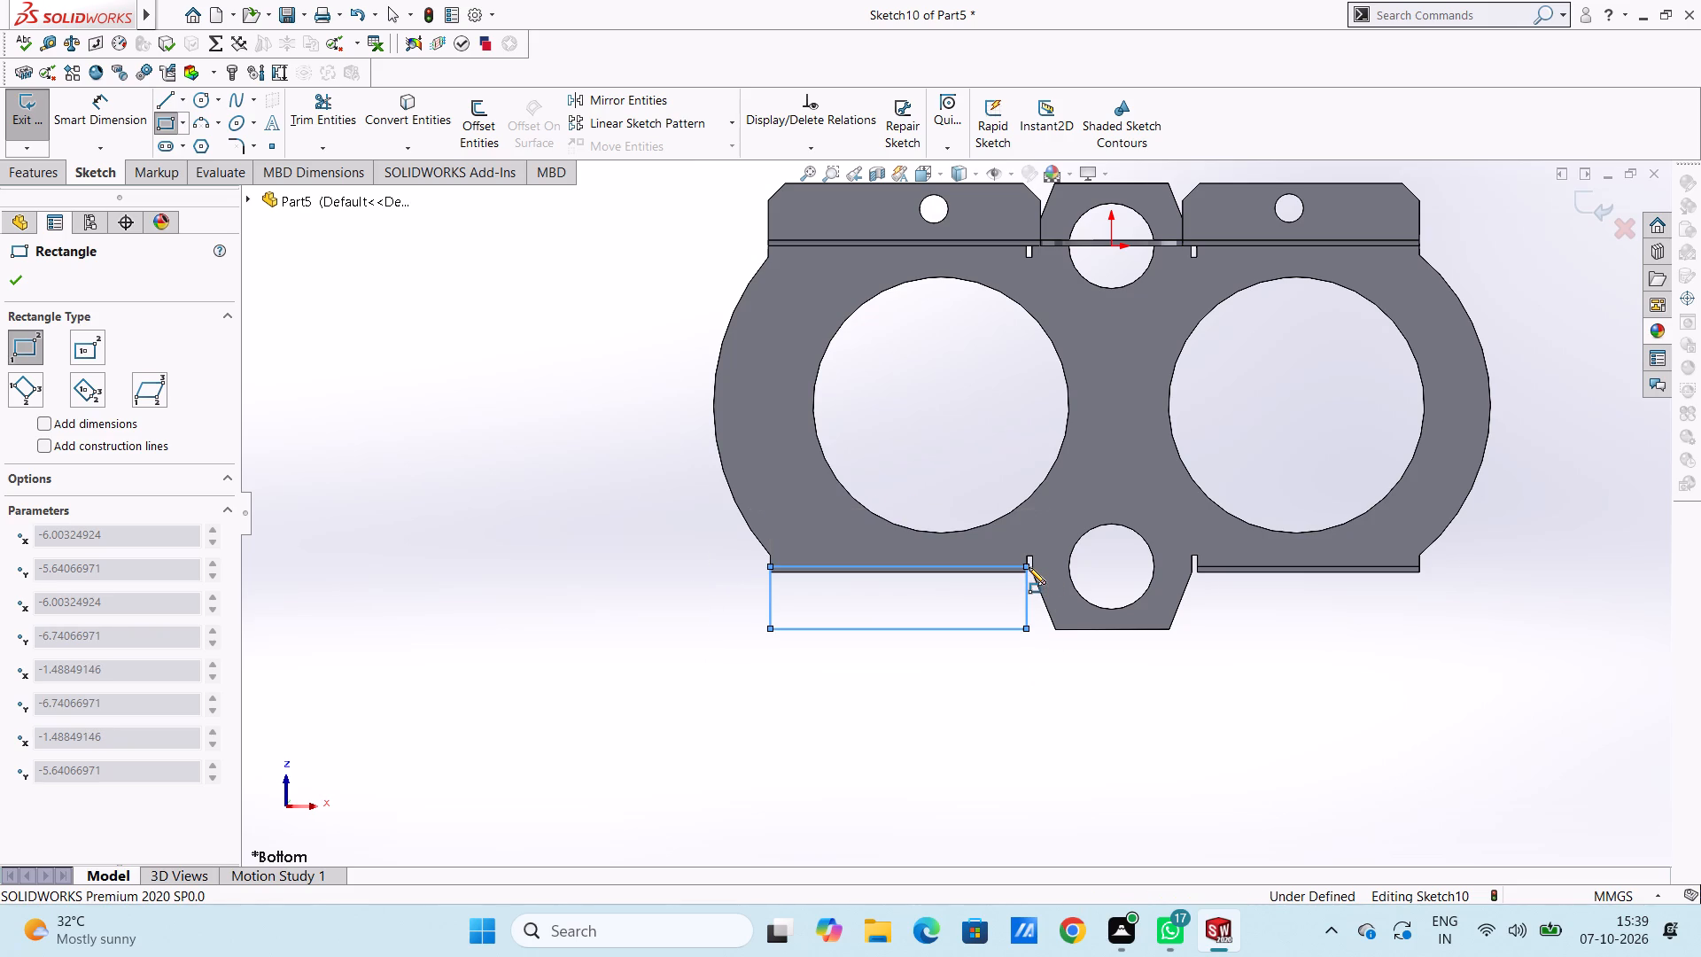
Sketch a second rectangle at the shorter new wall's lower end, 1.1 mm outward from its inner edge and about 3.90 mm long.
left_click(1199, 567)
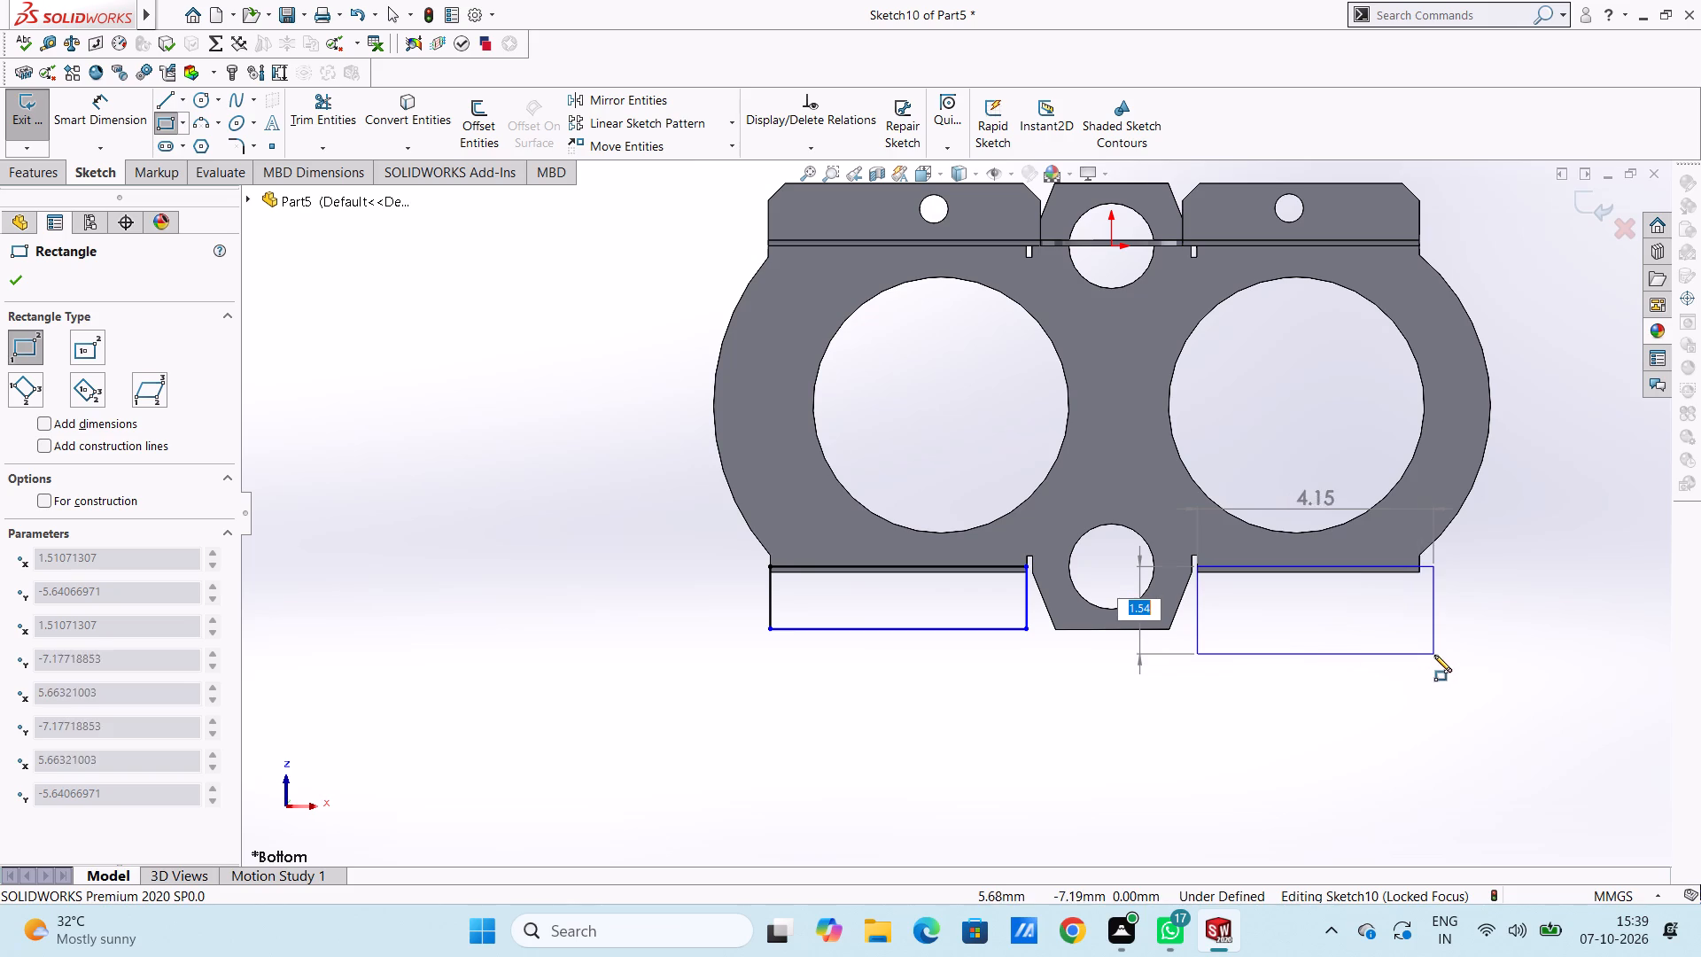
type("1.1")
key("Return")
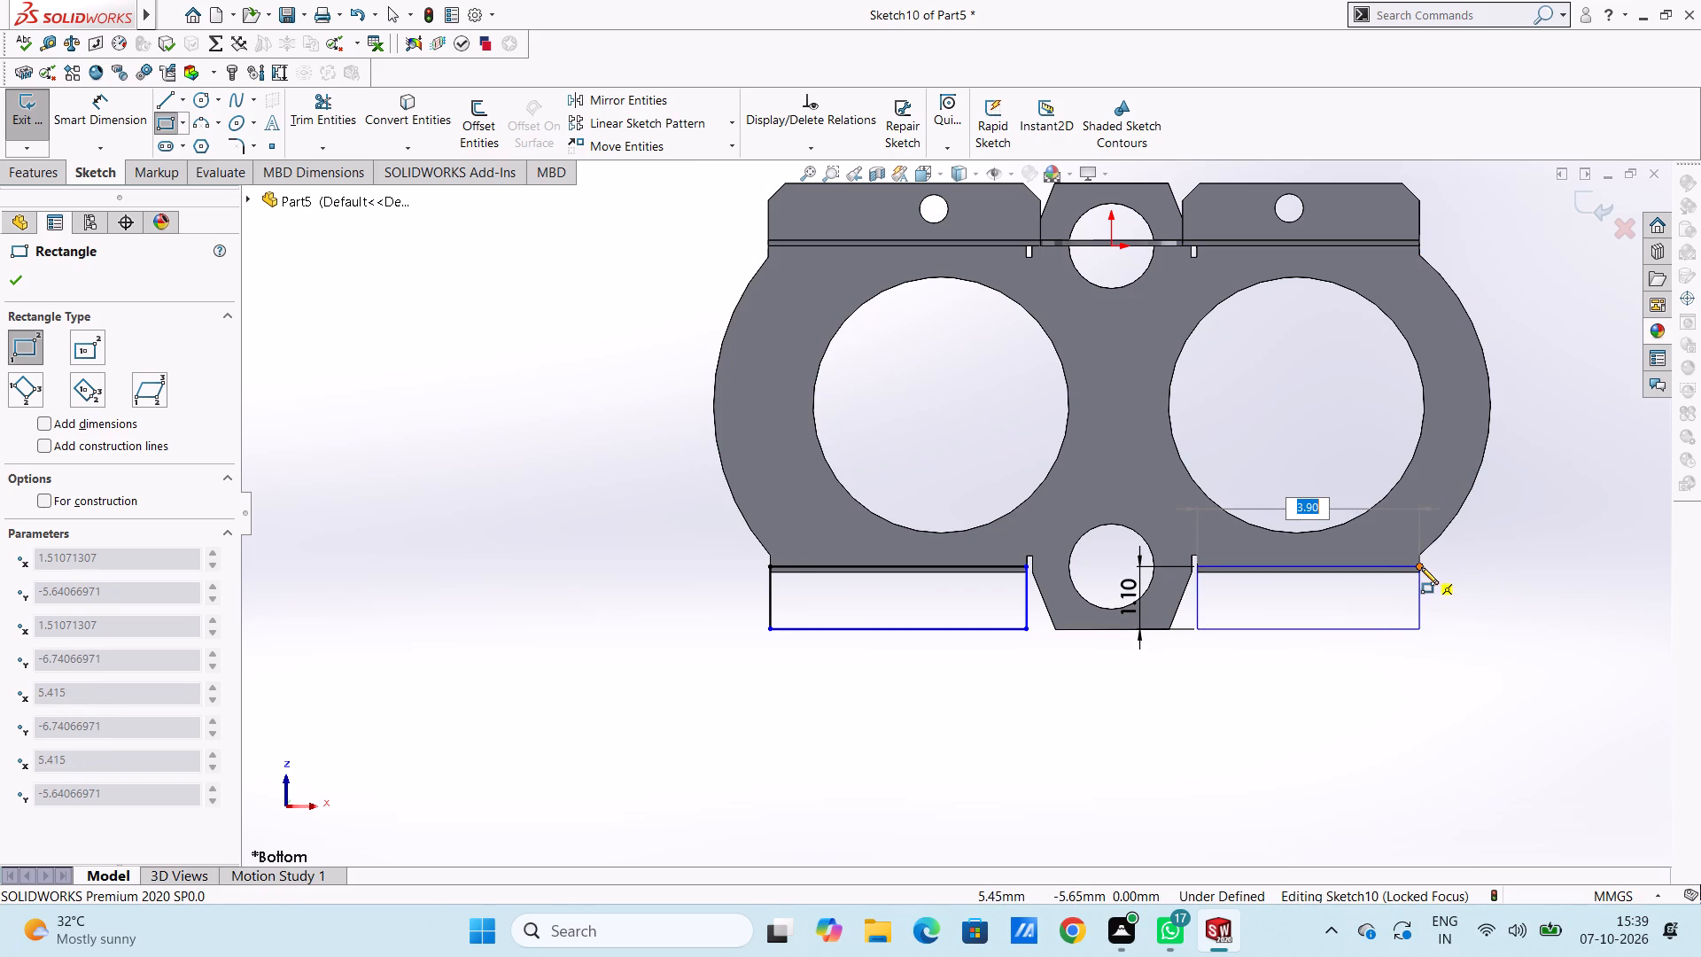
key("Return")
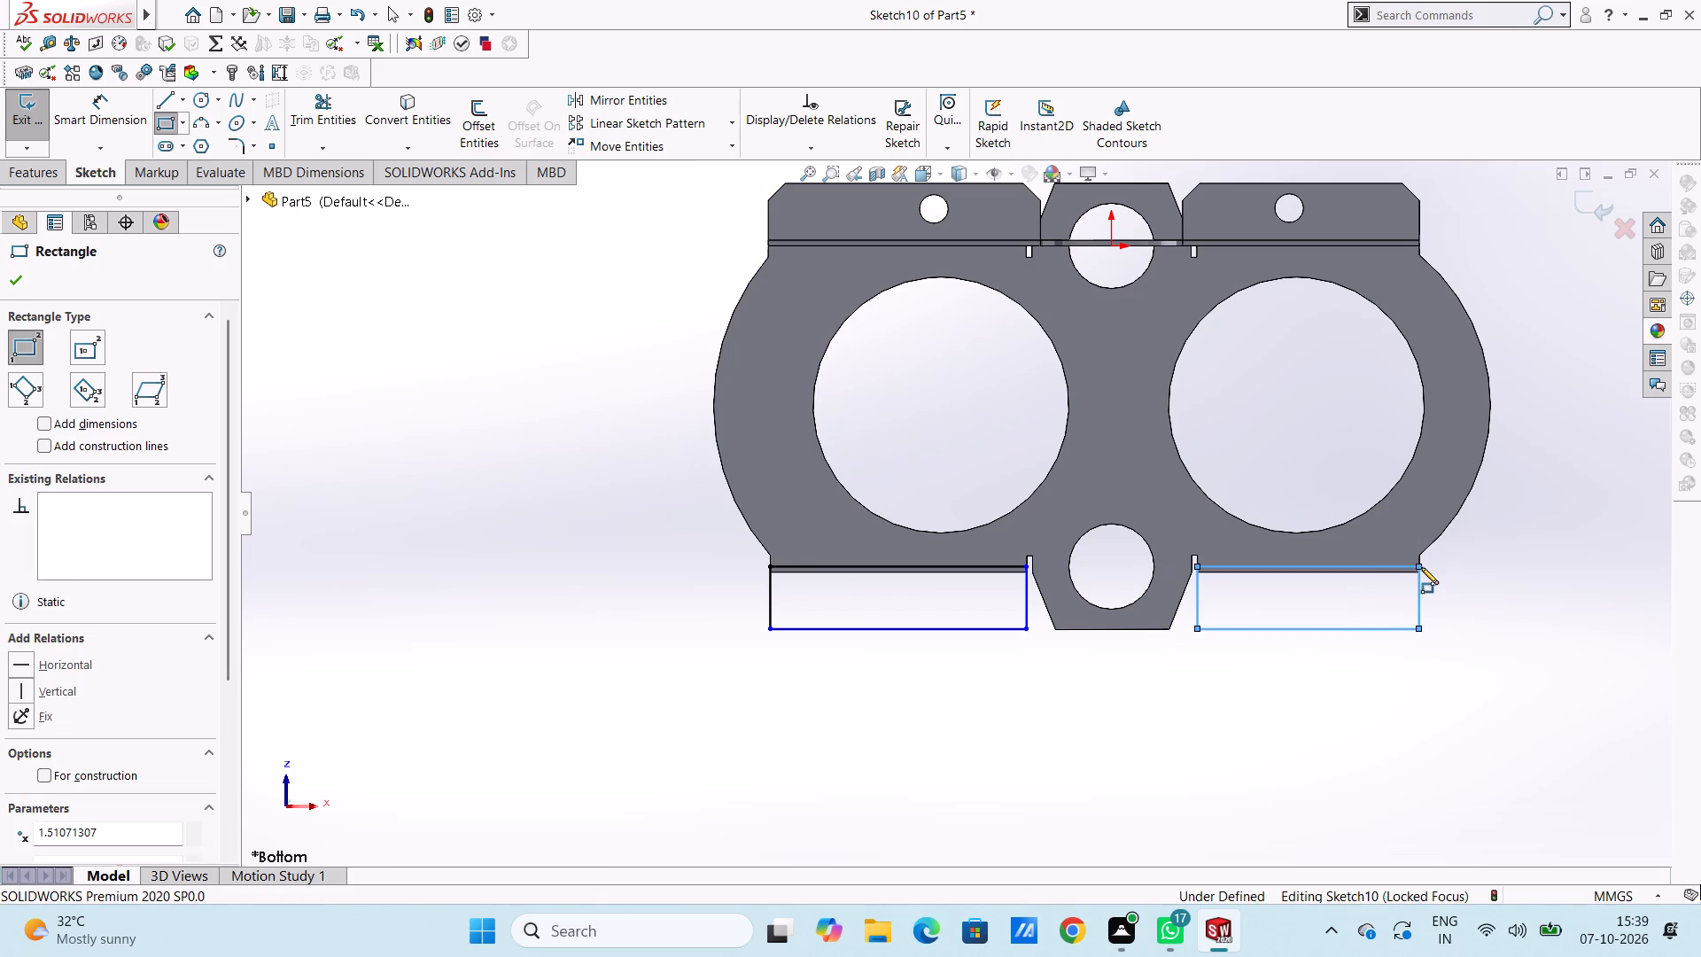
left_click(23, 281)
Dimension the outward depth and the length of the longer wall's rectangle.
left_click(111, 129)
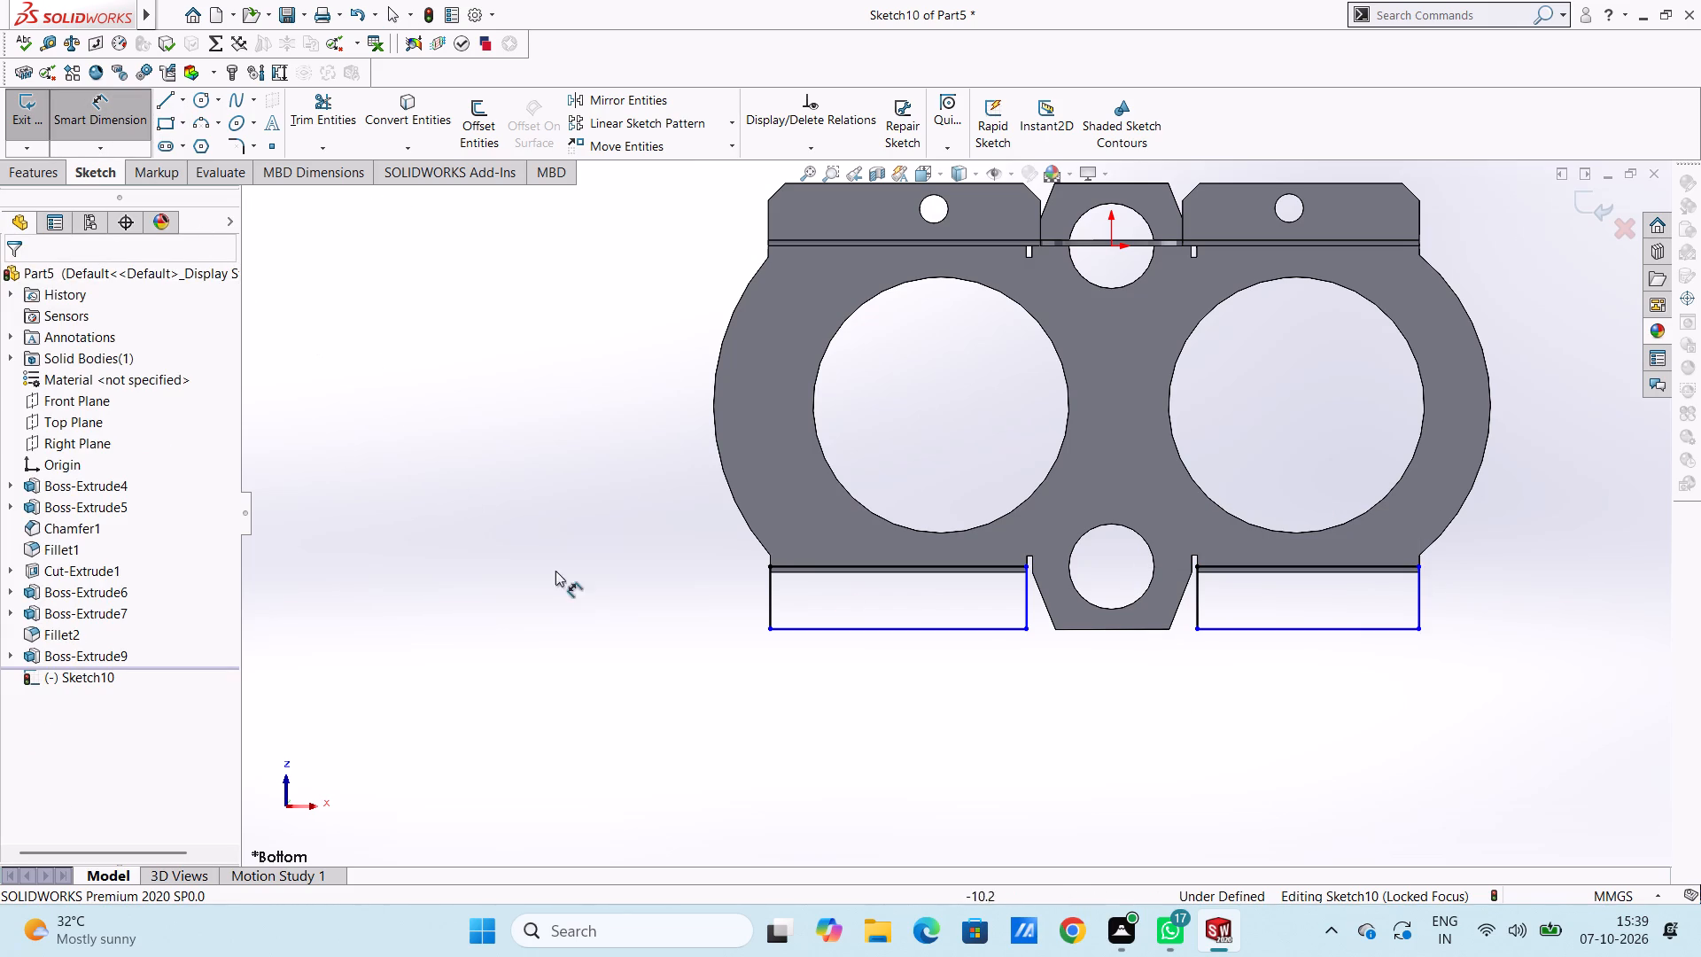
left_click(769, 600)
left_click(430, 587)
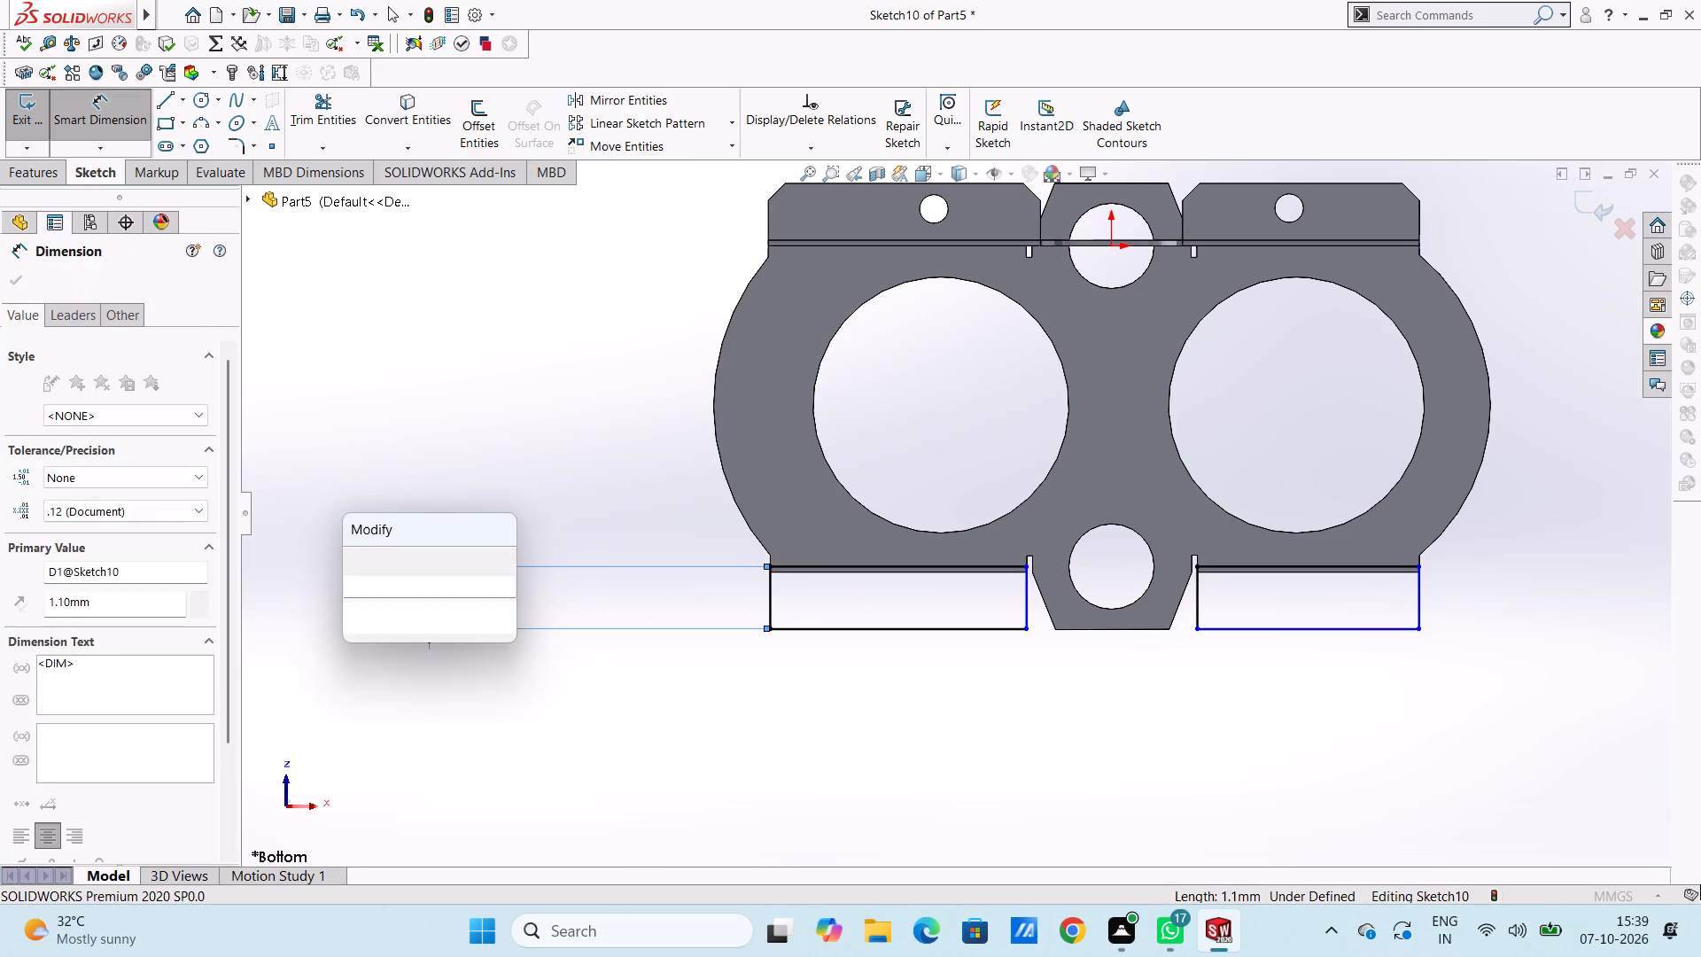
left_click(349, 564)
left_click(361, 463)
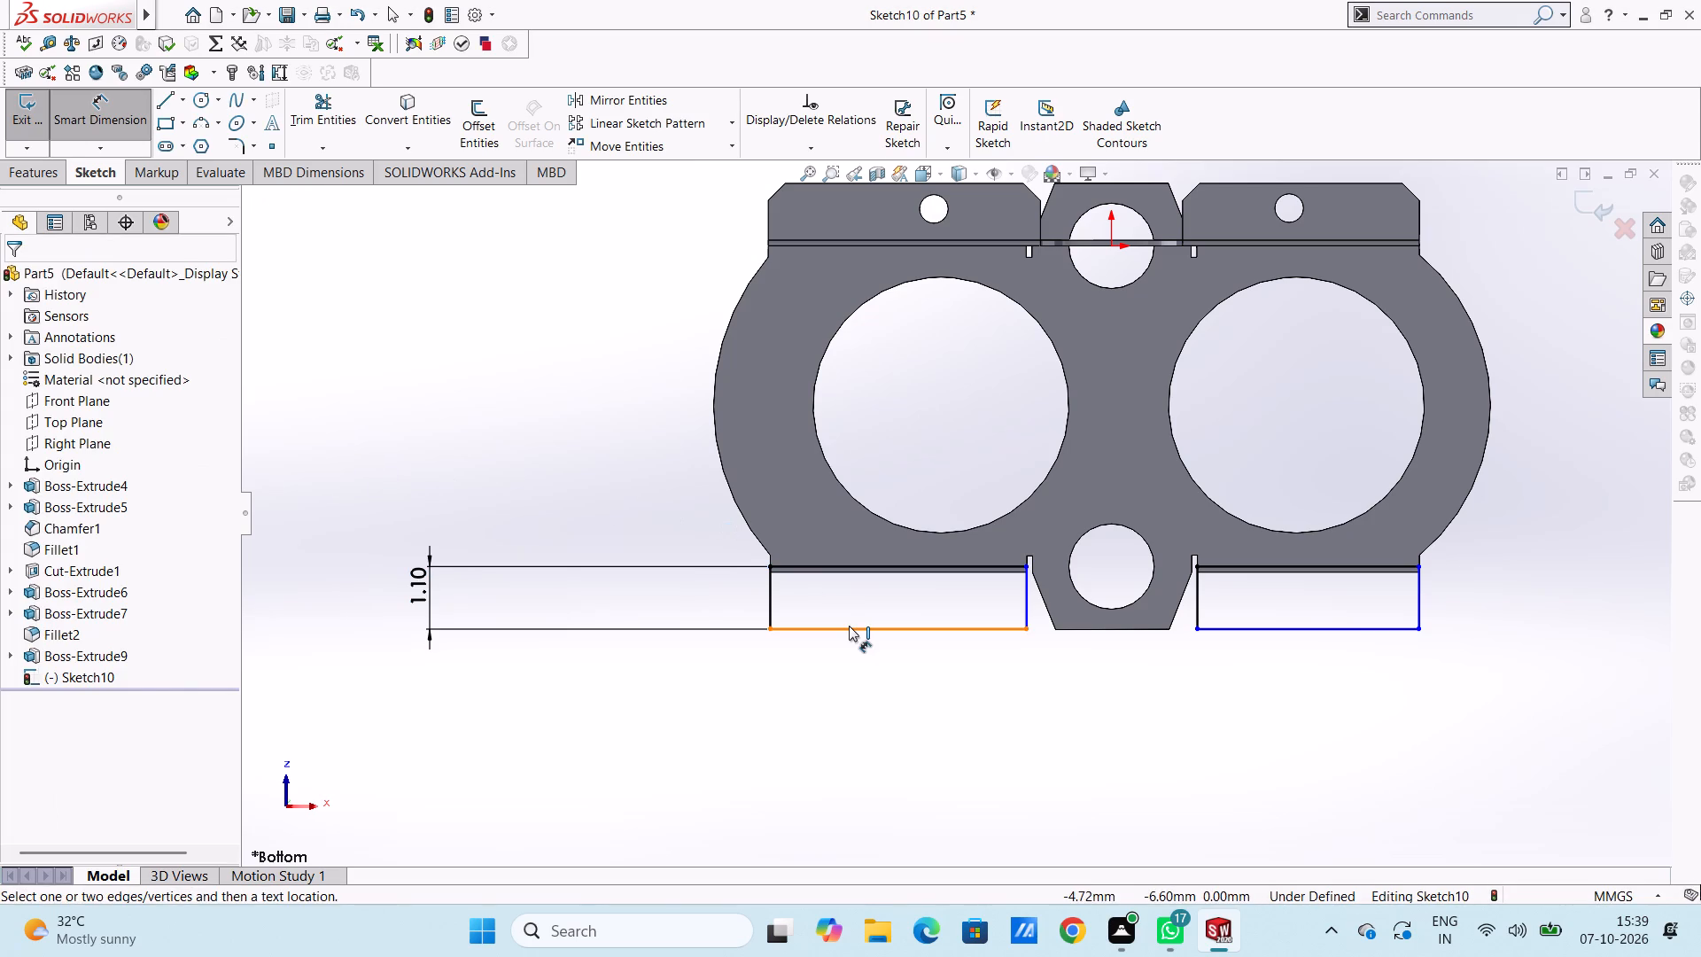
left_click(849, 626)
left_click(854, 716)
left_click(773, 692)
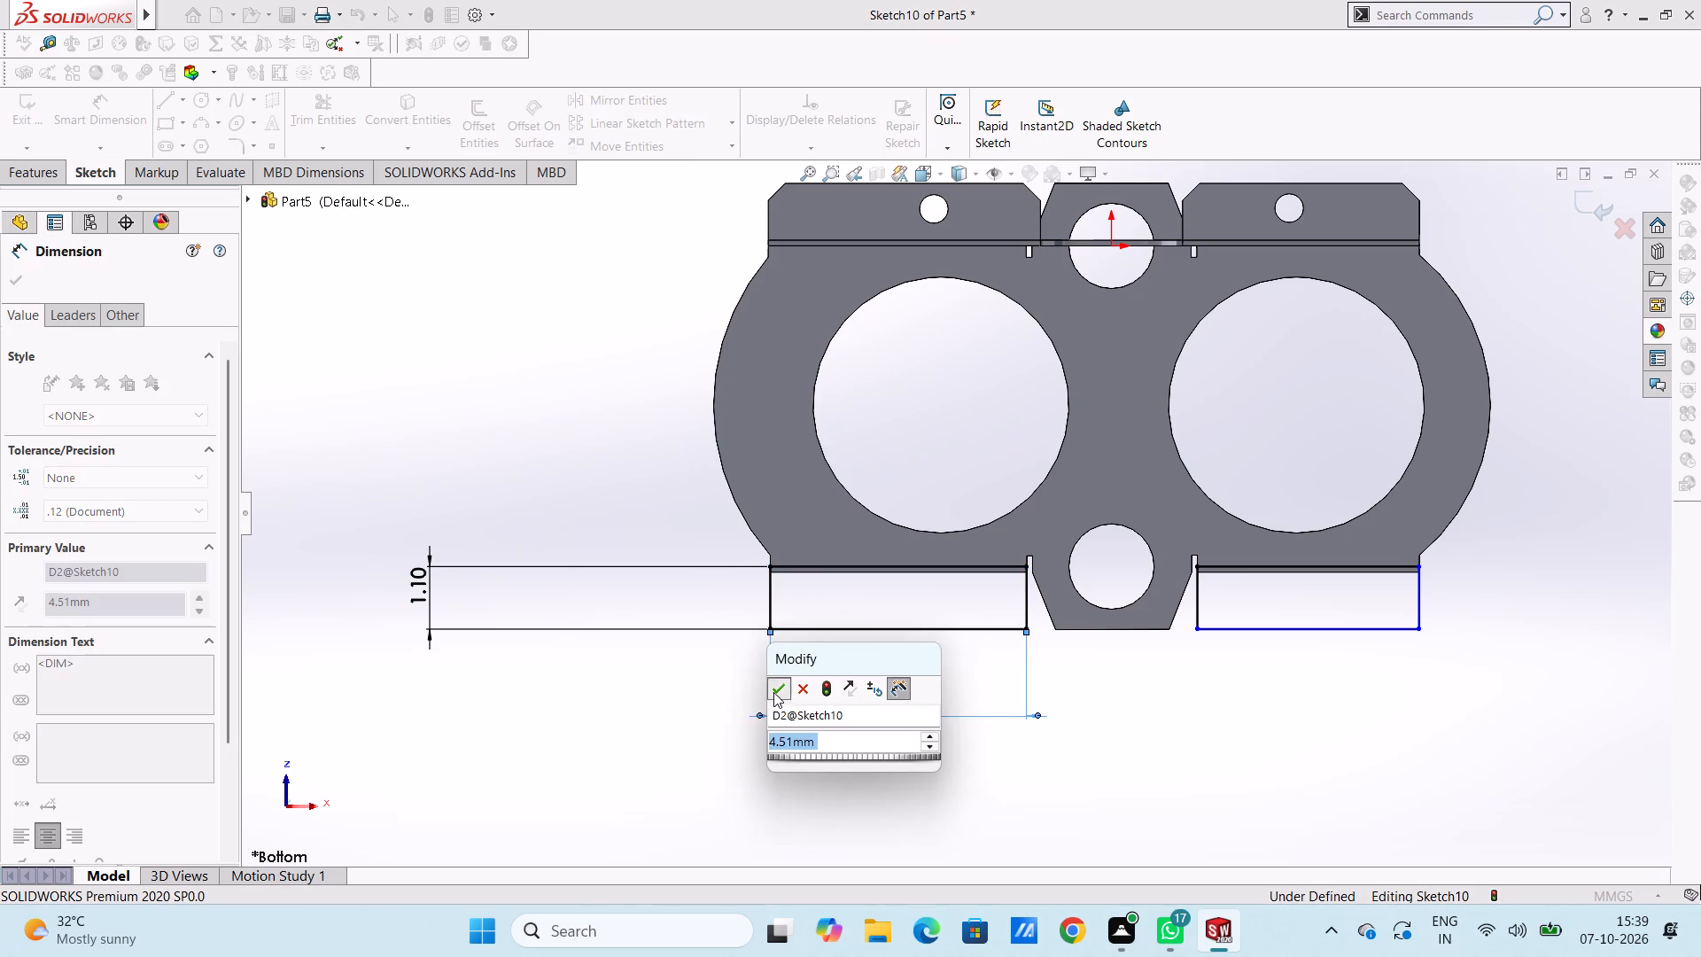
left_click(679, 710)
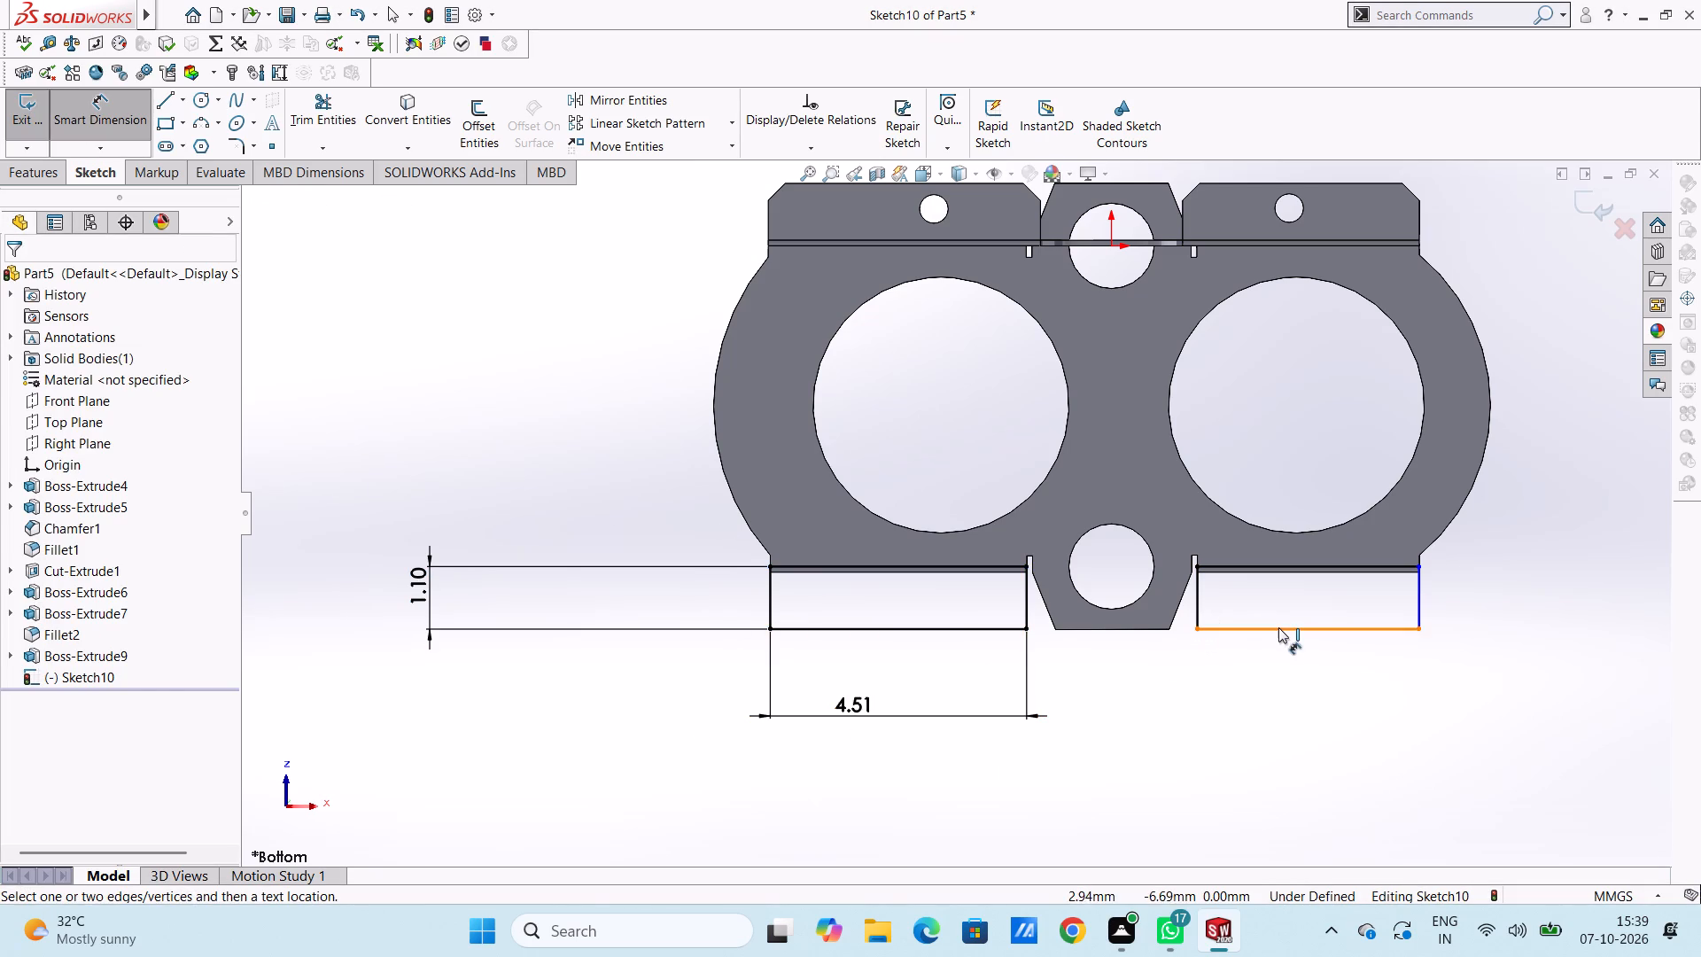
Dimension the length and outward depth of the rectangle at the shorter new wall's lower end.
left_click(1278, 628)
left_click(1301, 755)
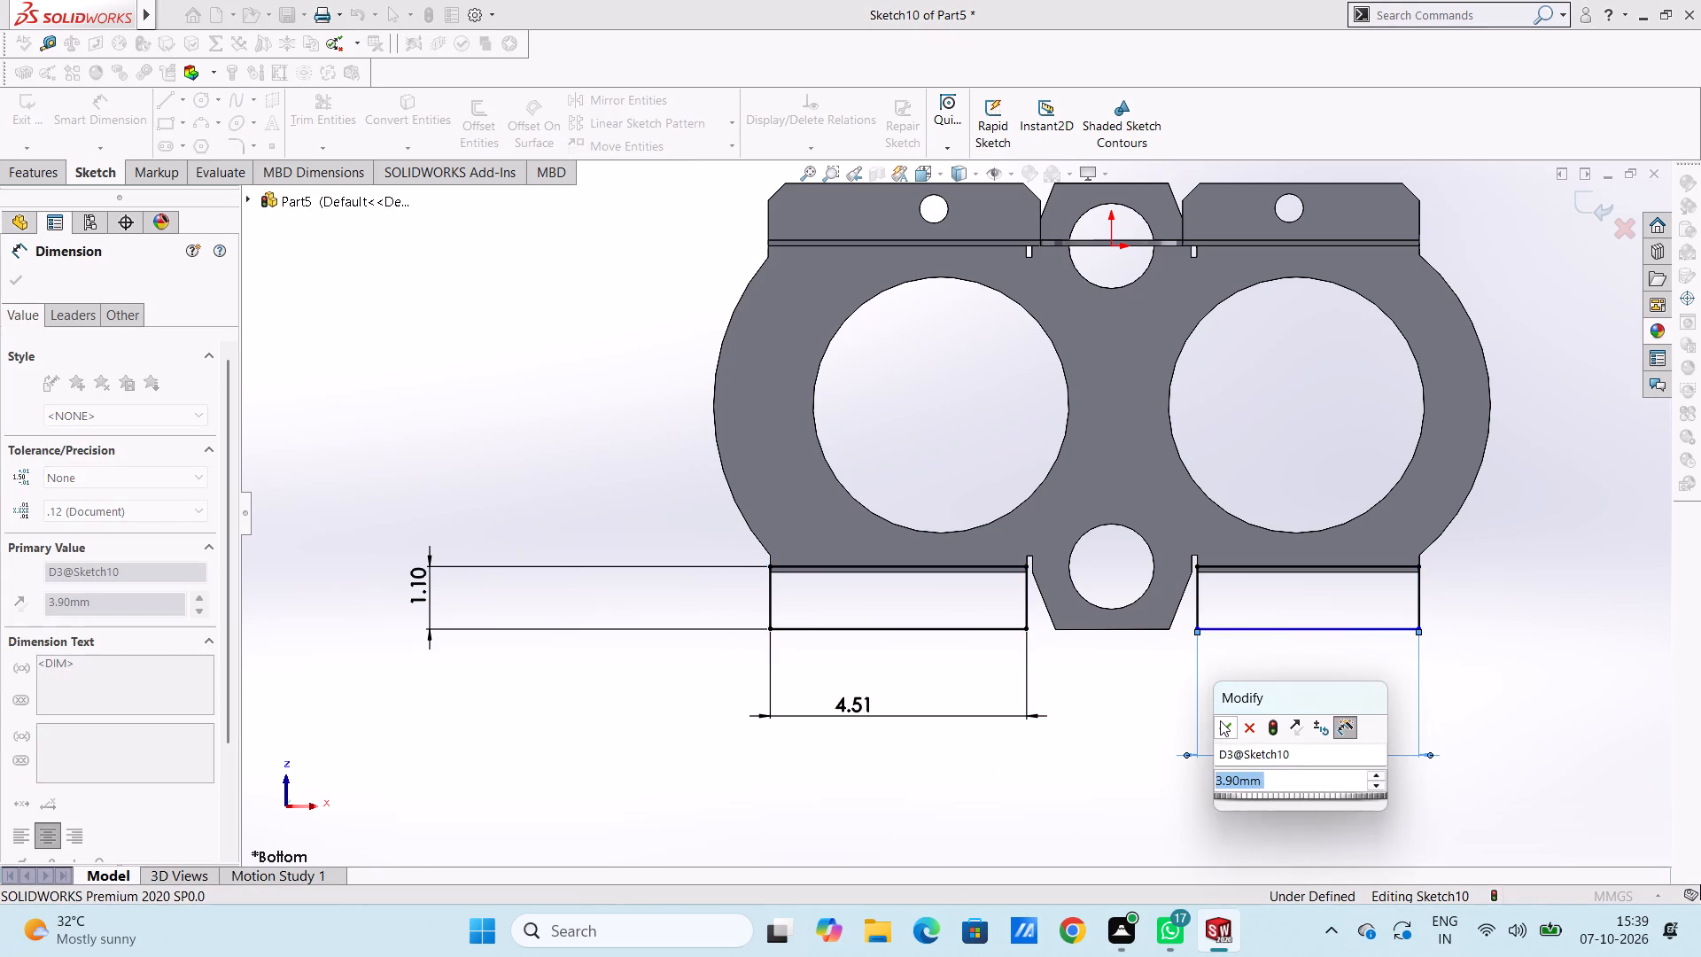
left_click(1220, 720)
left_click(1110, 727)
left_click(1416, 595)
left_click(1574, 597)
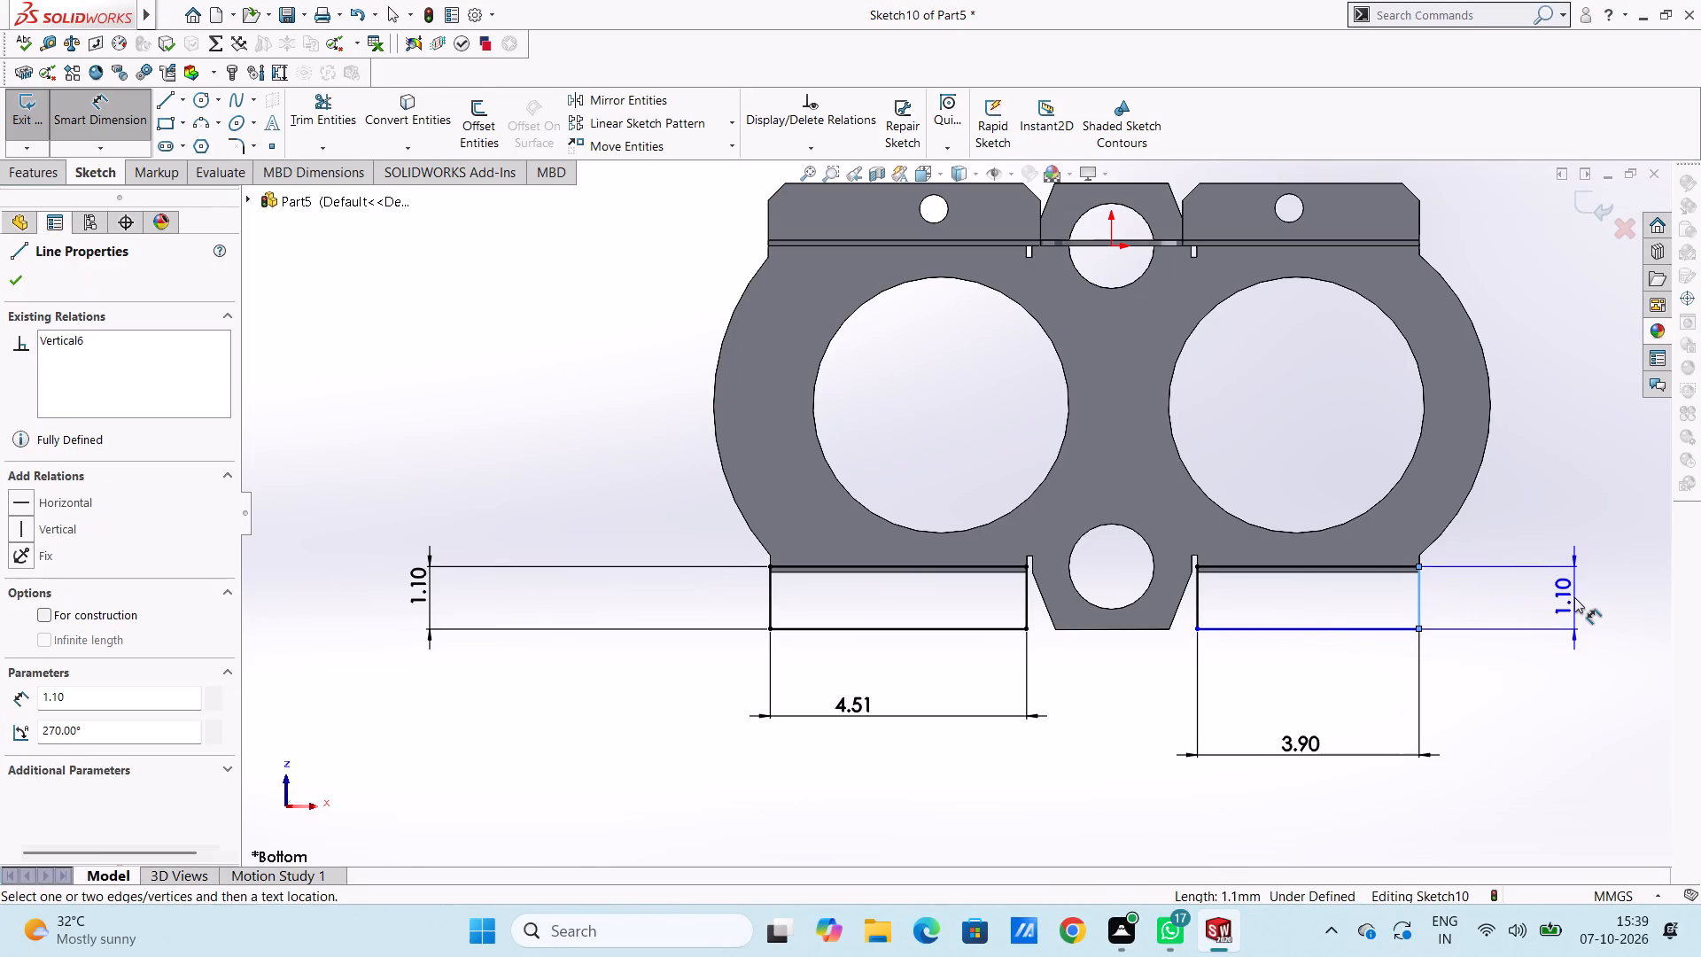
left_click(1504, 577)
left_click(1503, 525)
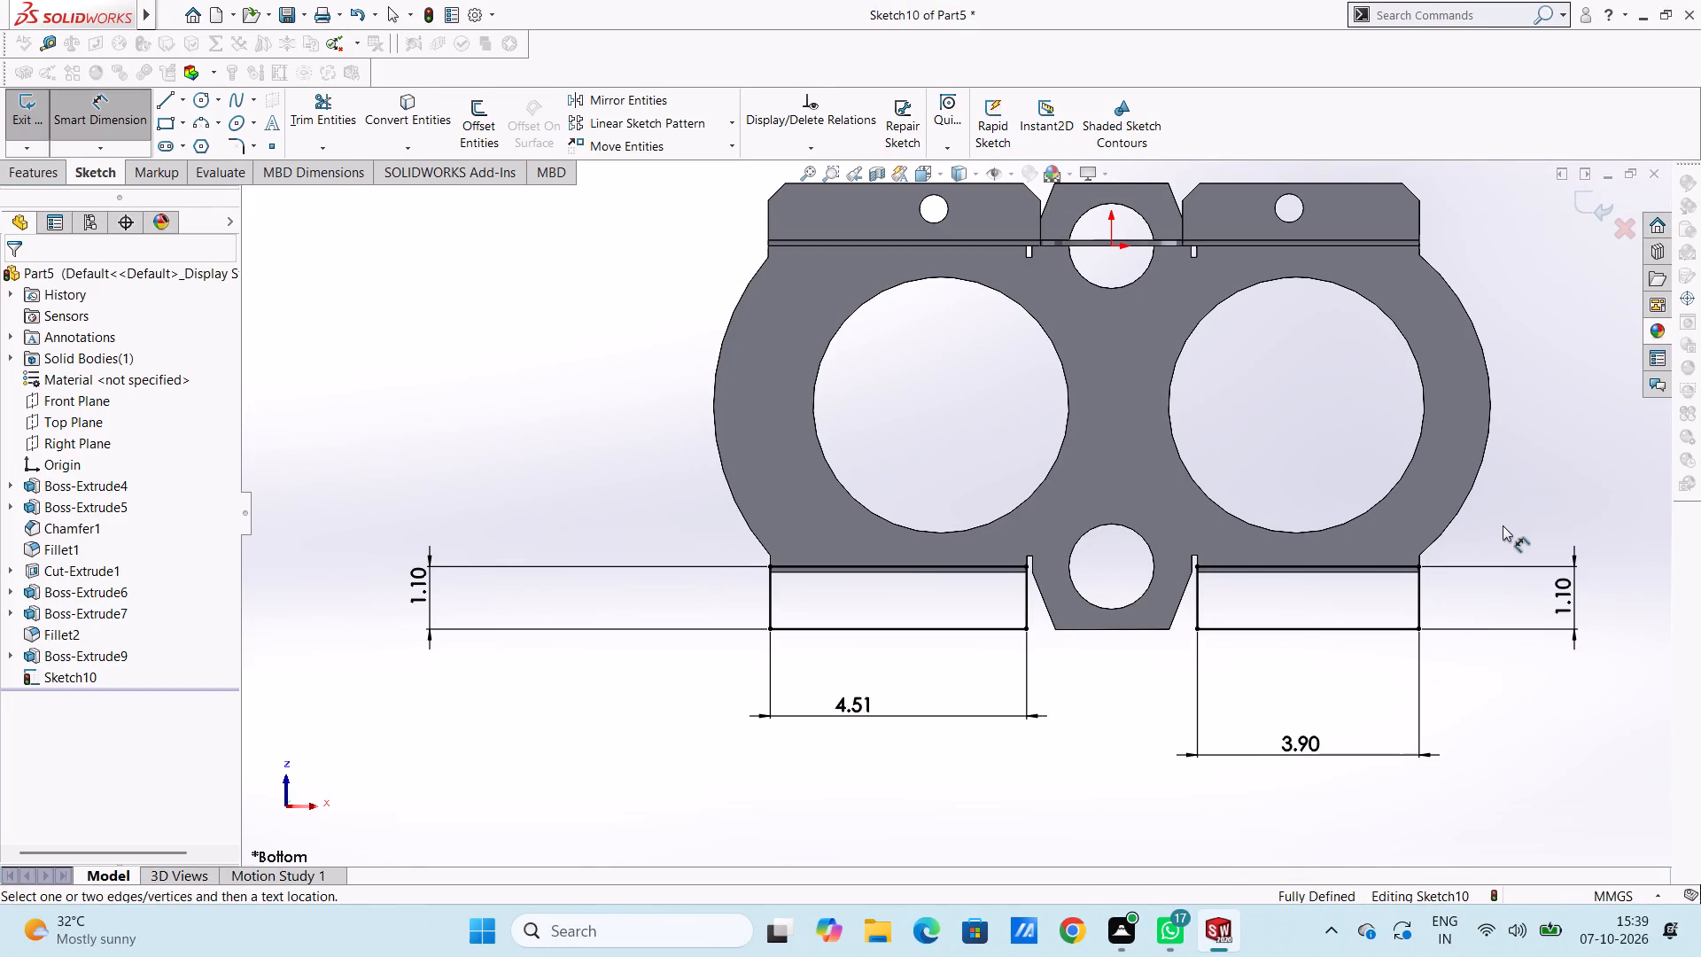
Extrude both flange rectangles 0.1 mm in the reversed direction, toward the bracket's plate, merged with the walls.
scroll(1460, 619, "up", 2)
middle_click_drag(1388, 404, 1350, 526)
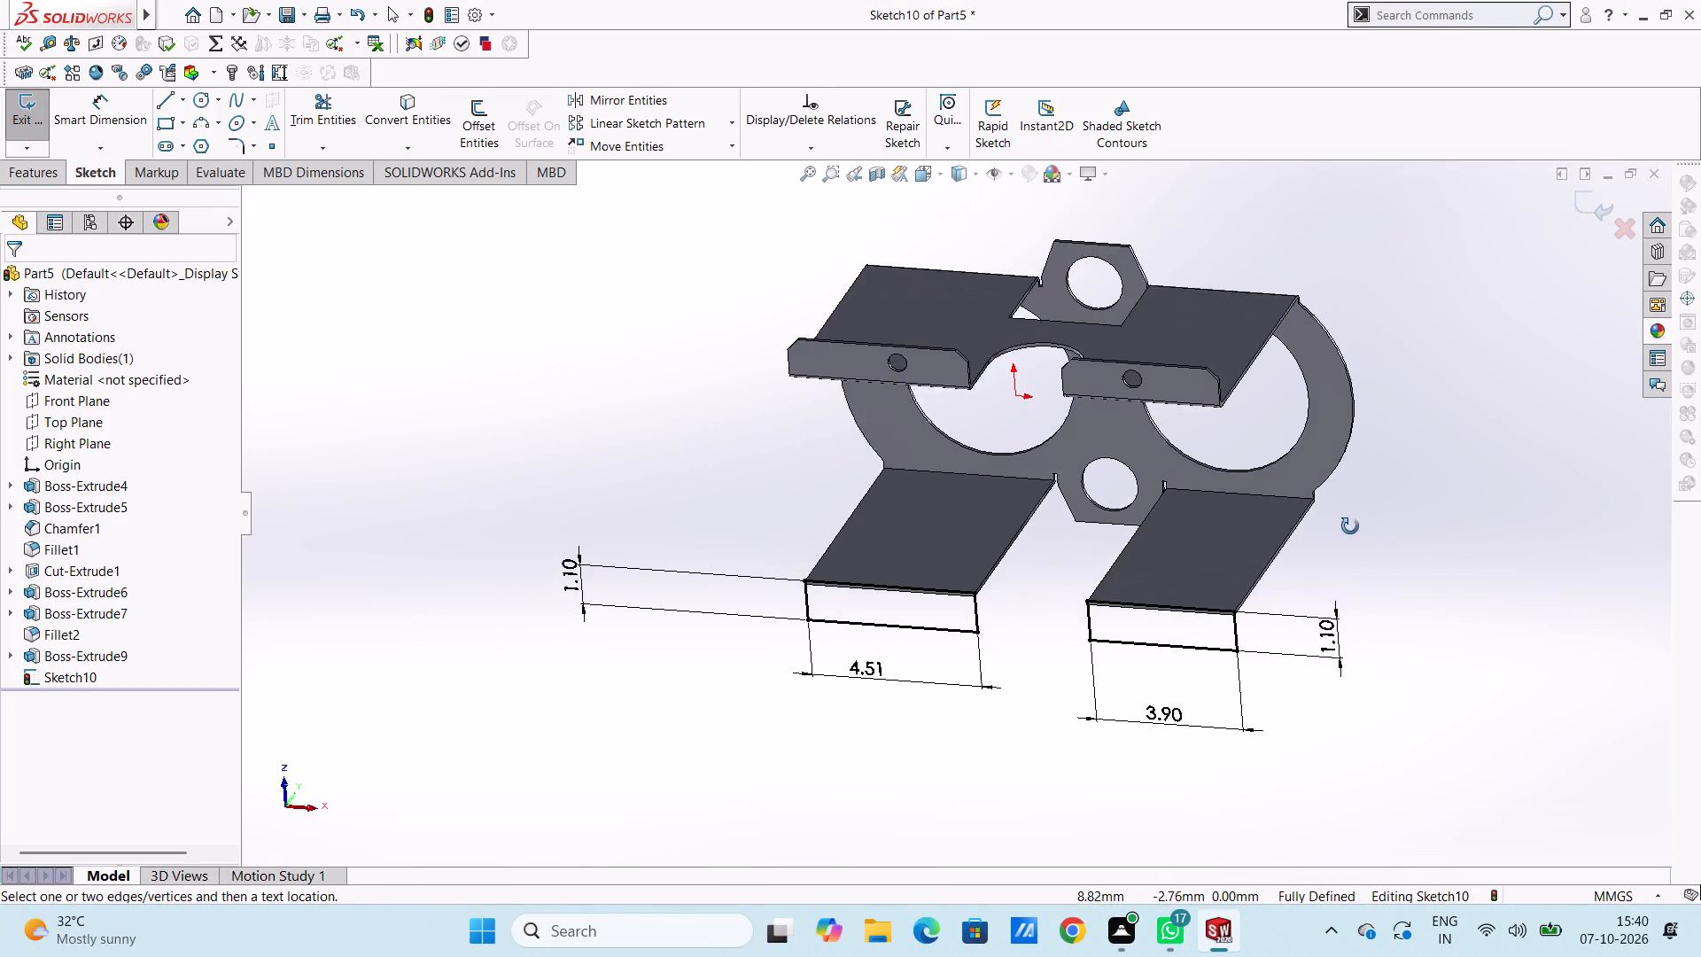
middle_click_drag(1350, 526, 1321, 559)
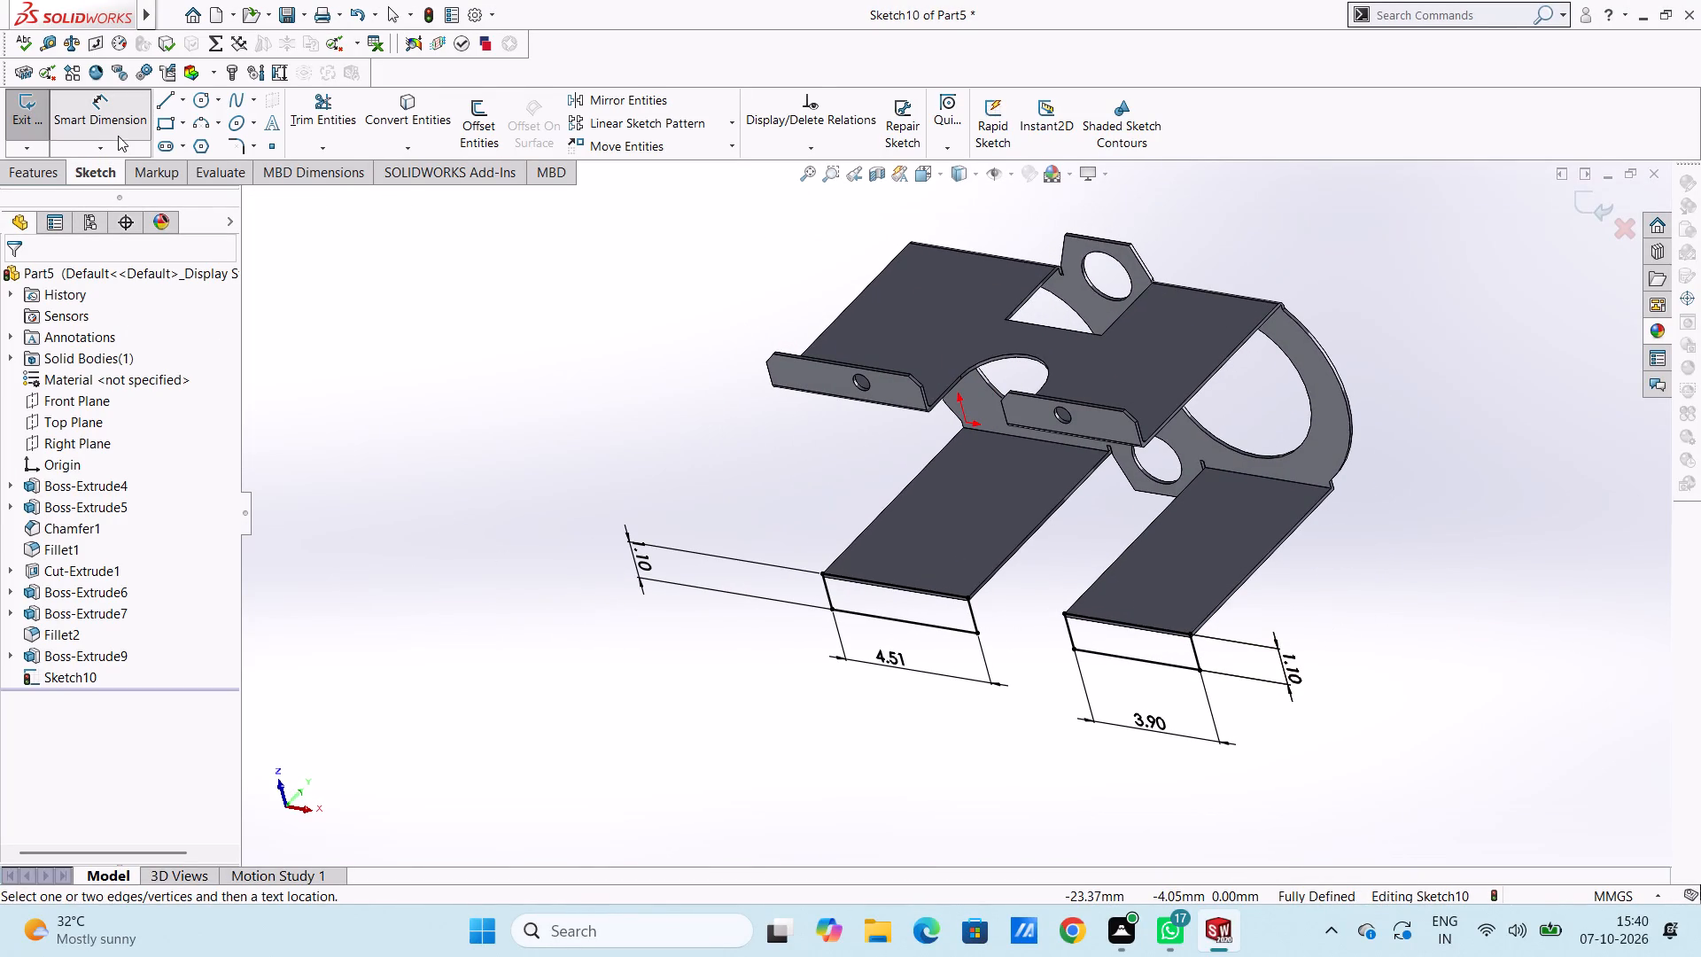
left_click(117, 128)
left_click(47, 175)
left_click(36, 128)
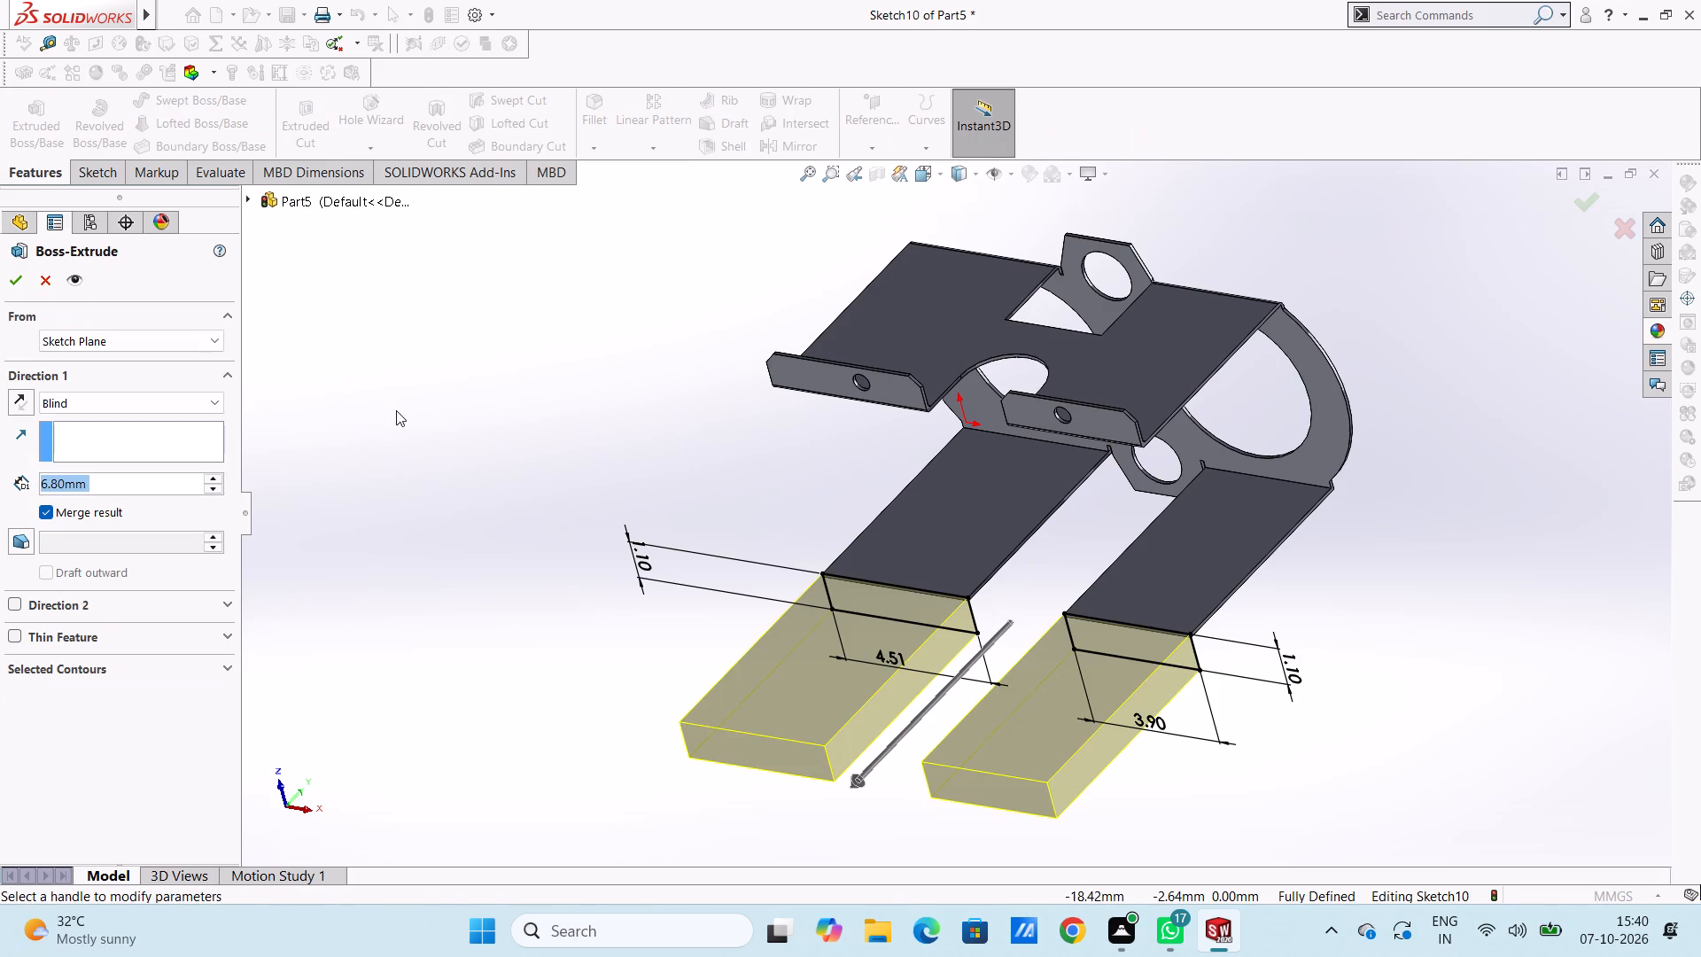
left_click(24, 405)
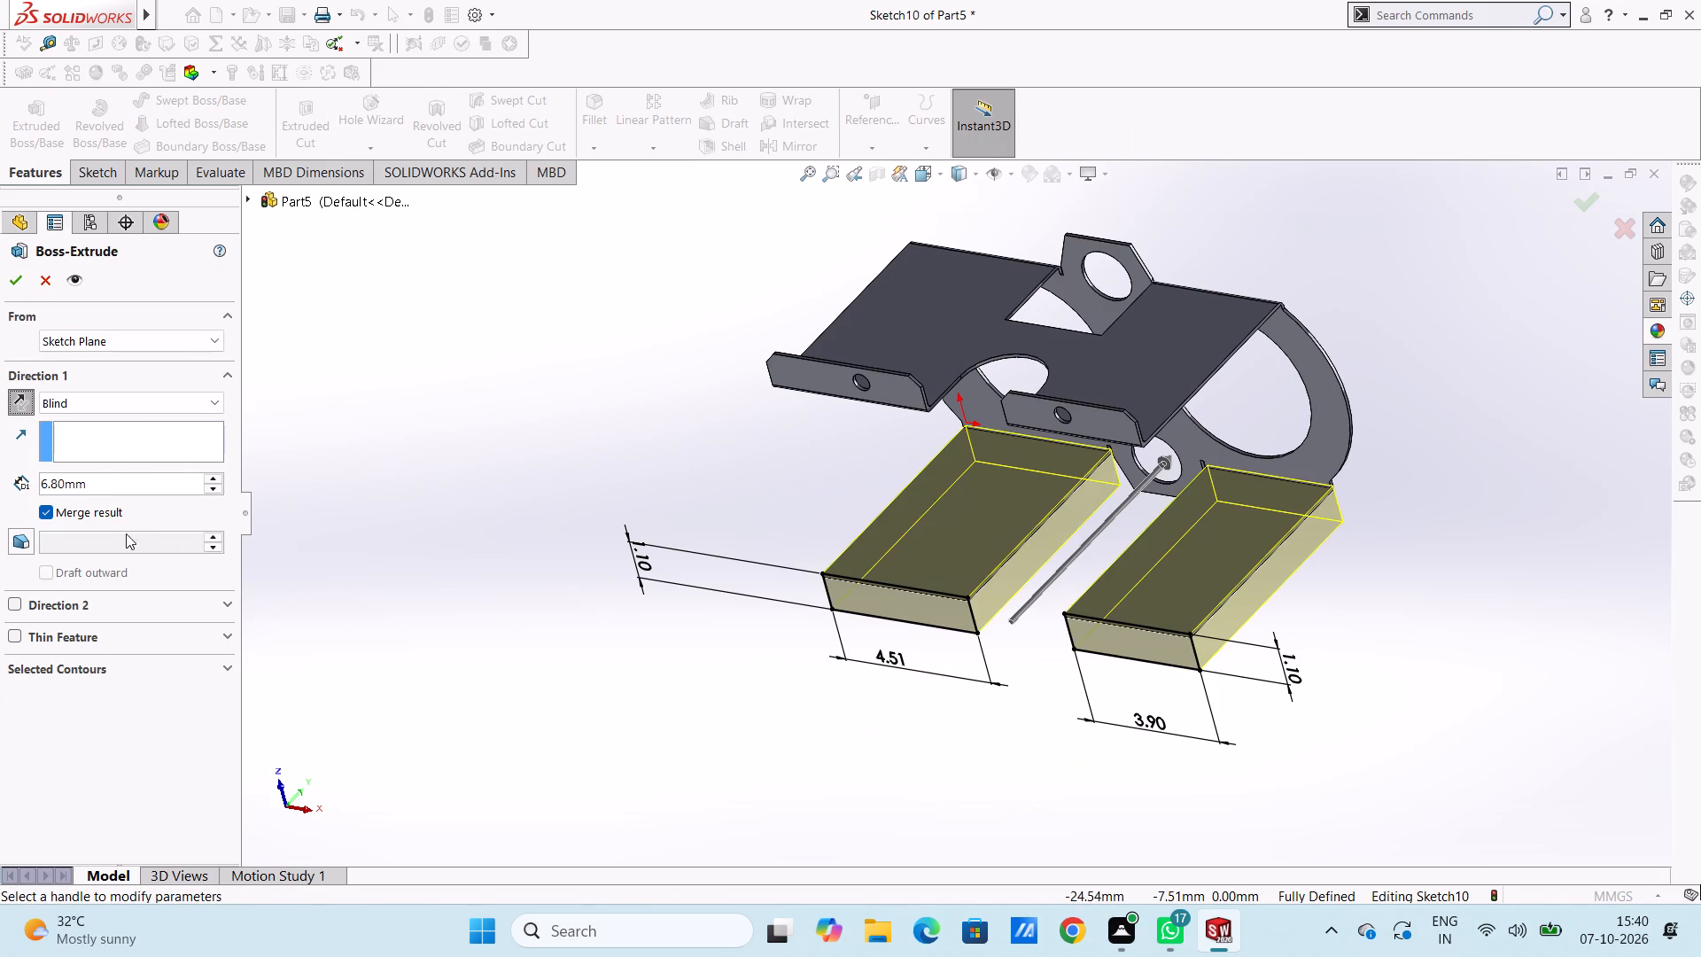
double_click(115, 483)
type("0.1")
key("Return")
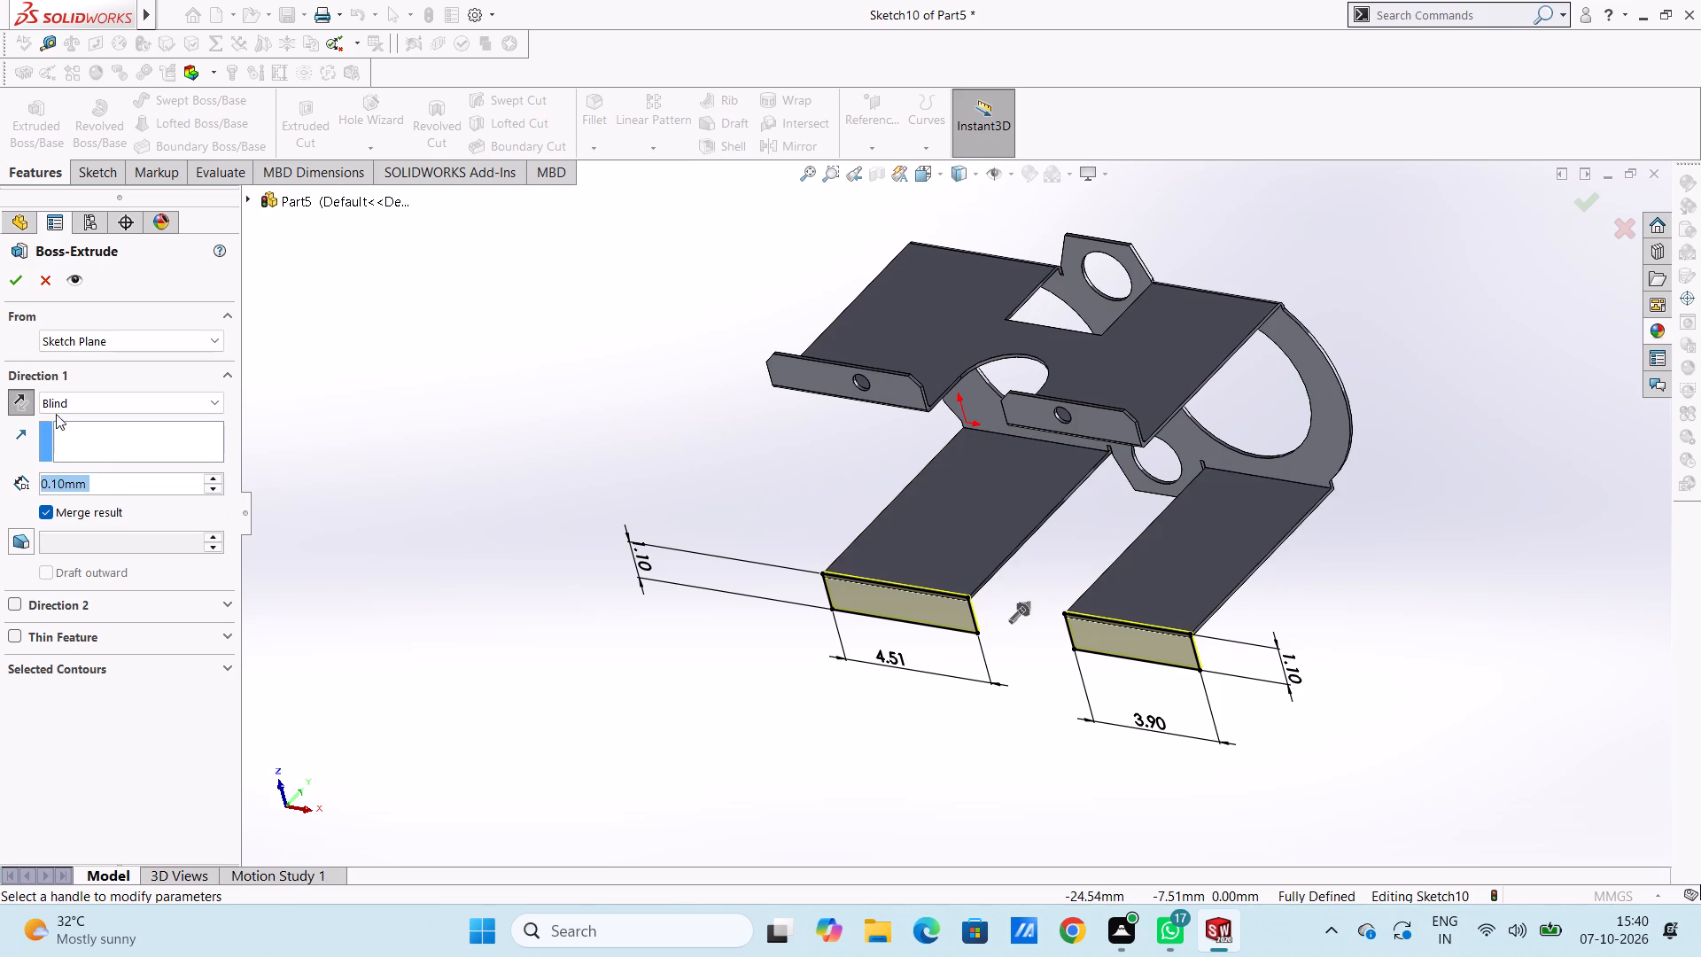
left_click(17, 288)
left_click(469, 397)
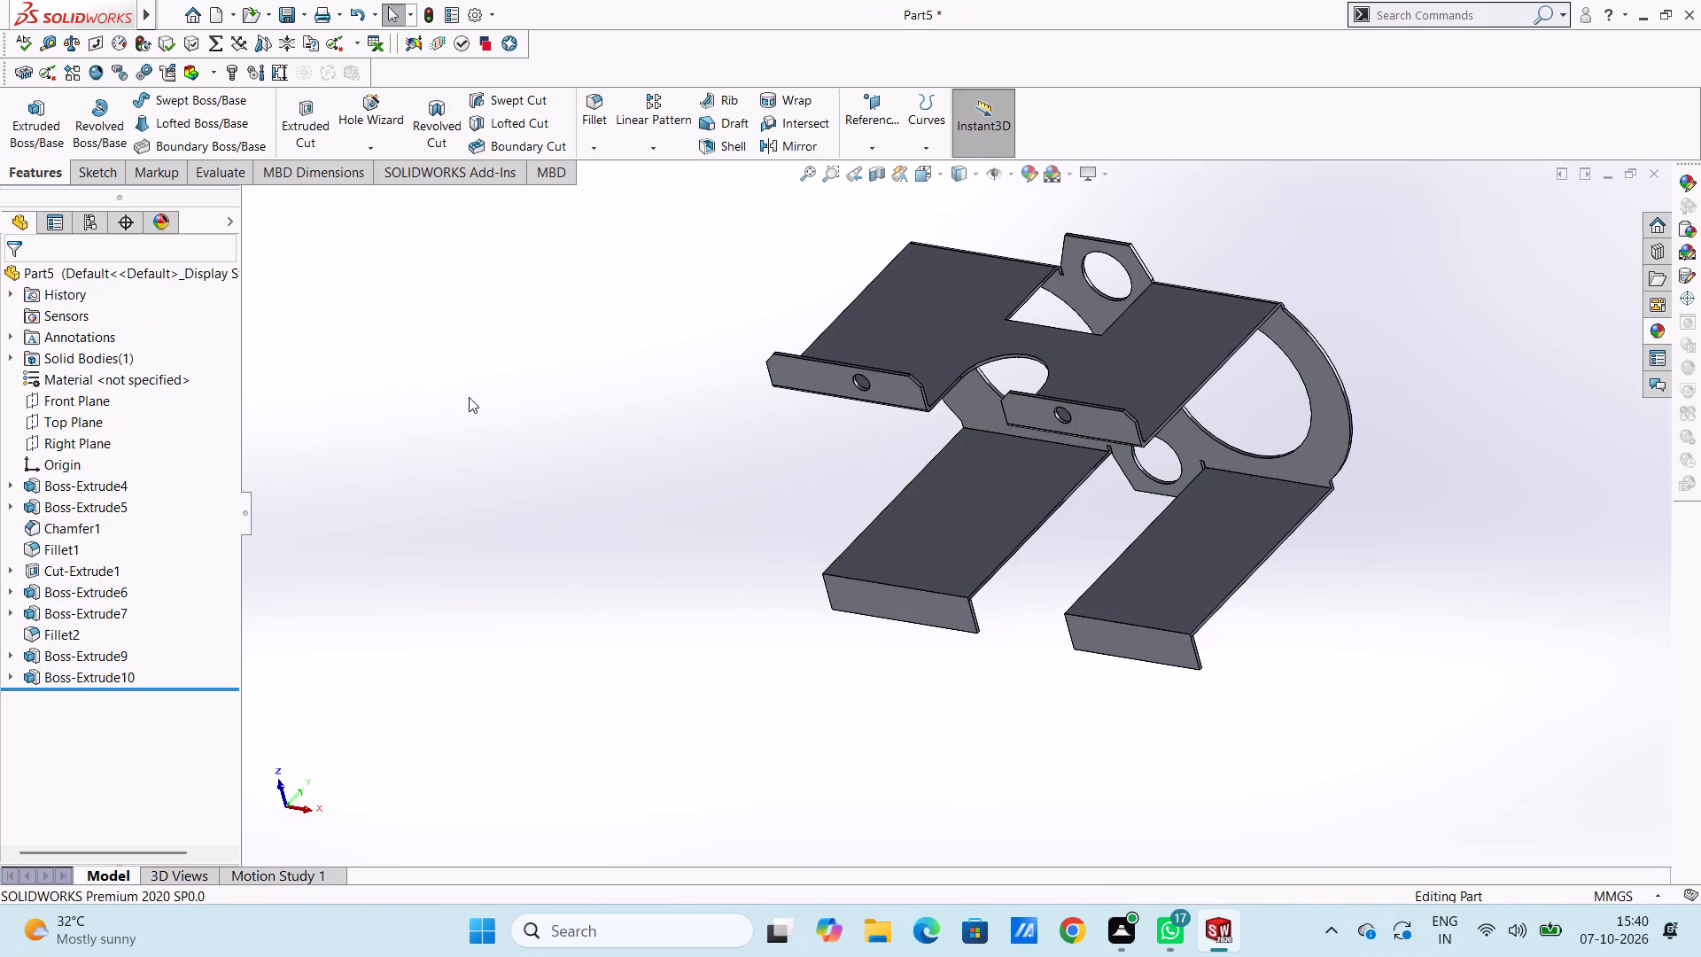
On the longer new wall's side face, sketch a horizontal line about 7.47 mm long from the existing flange's underside past the new flange.
key("ctrl+3")
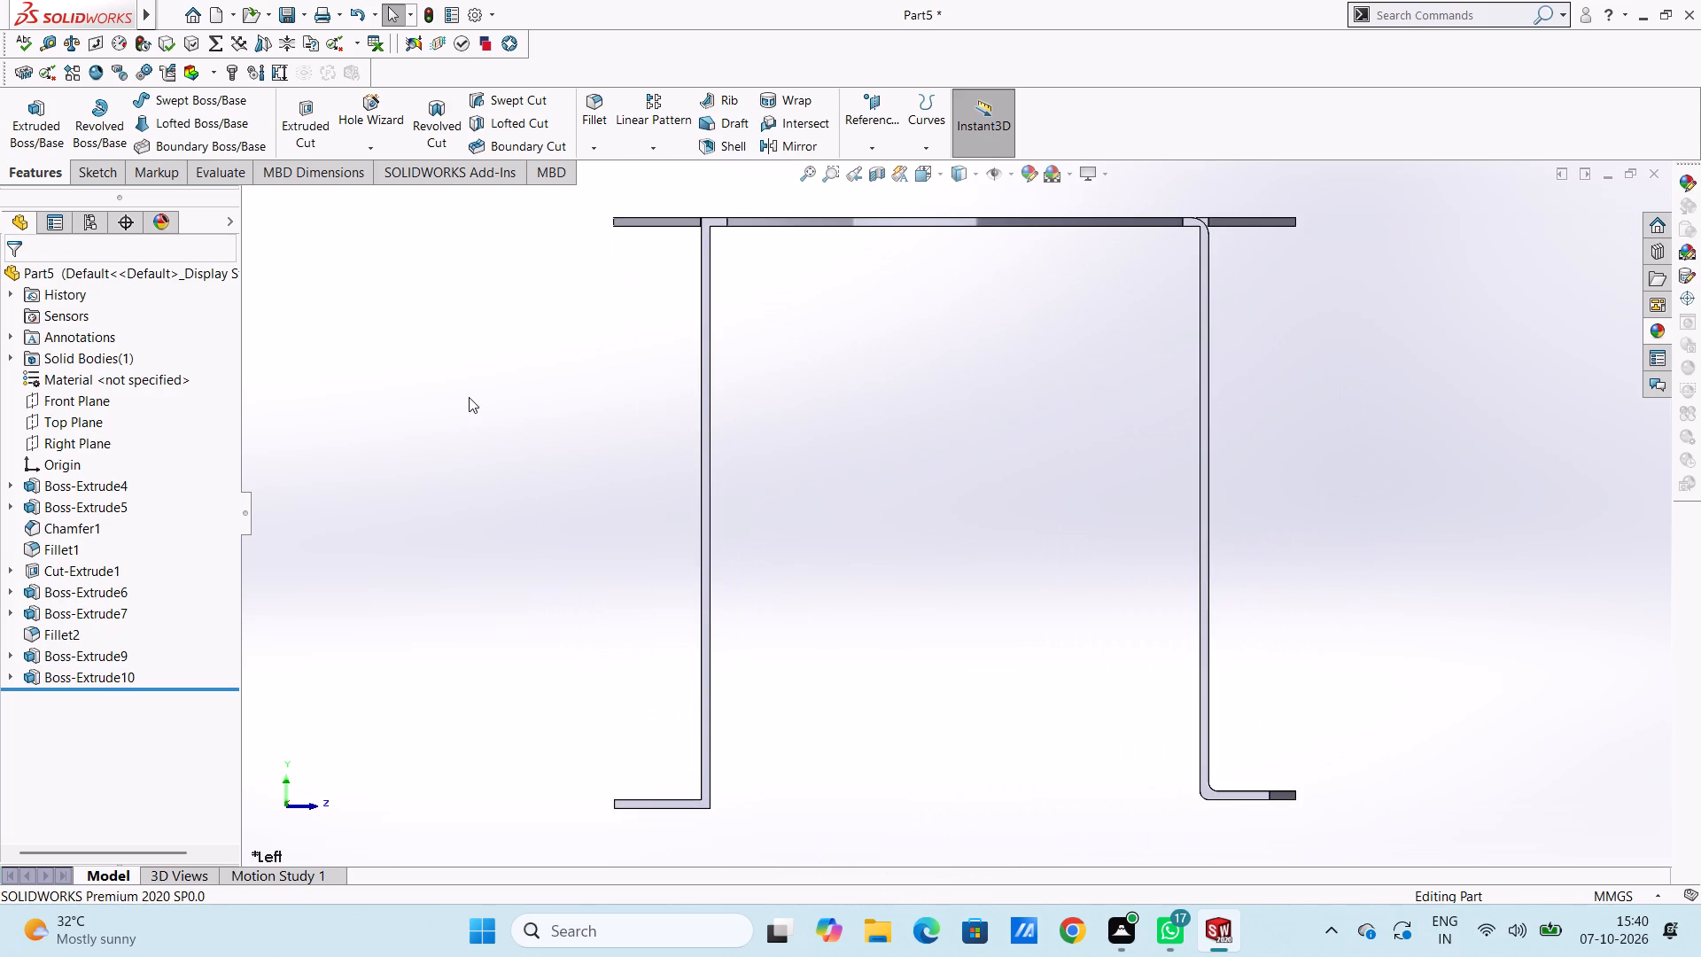
scroll(469, 397, "up", 2)
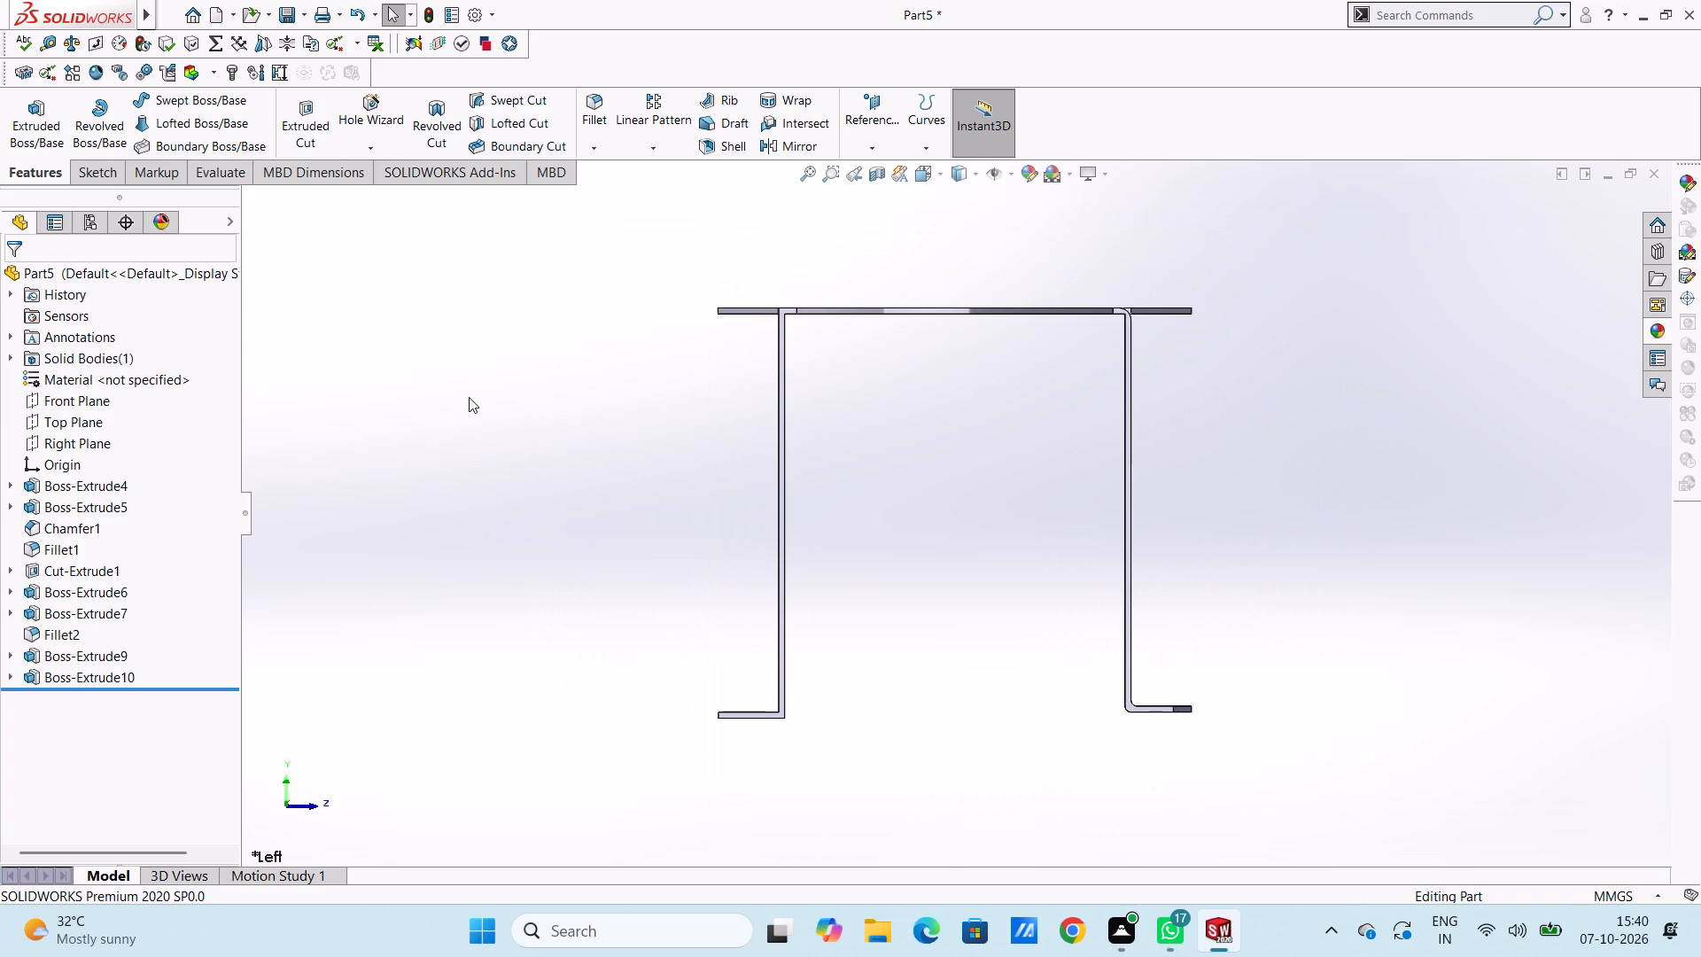
scroll(756, 740, "down", 1)
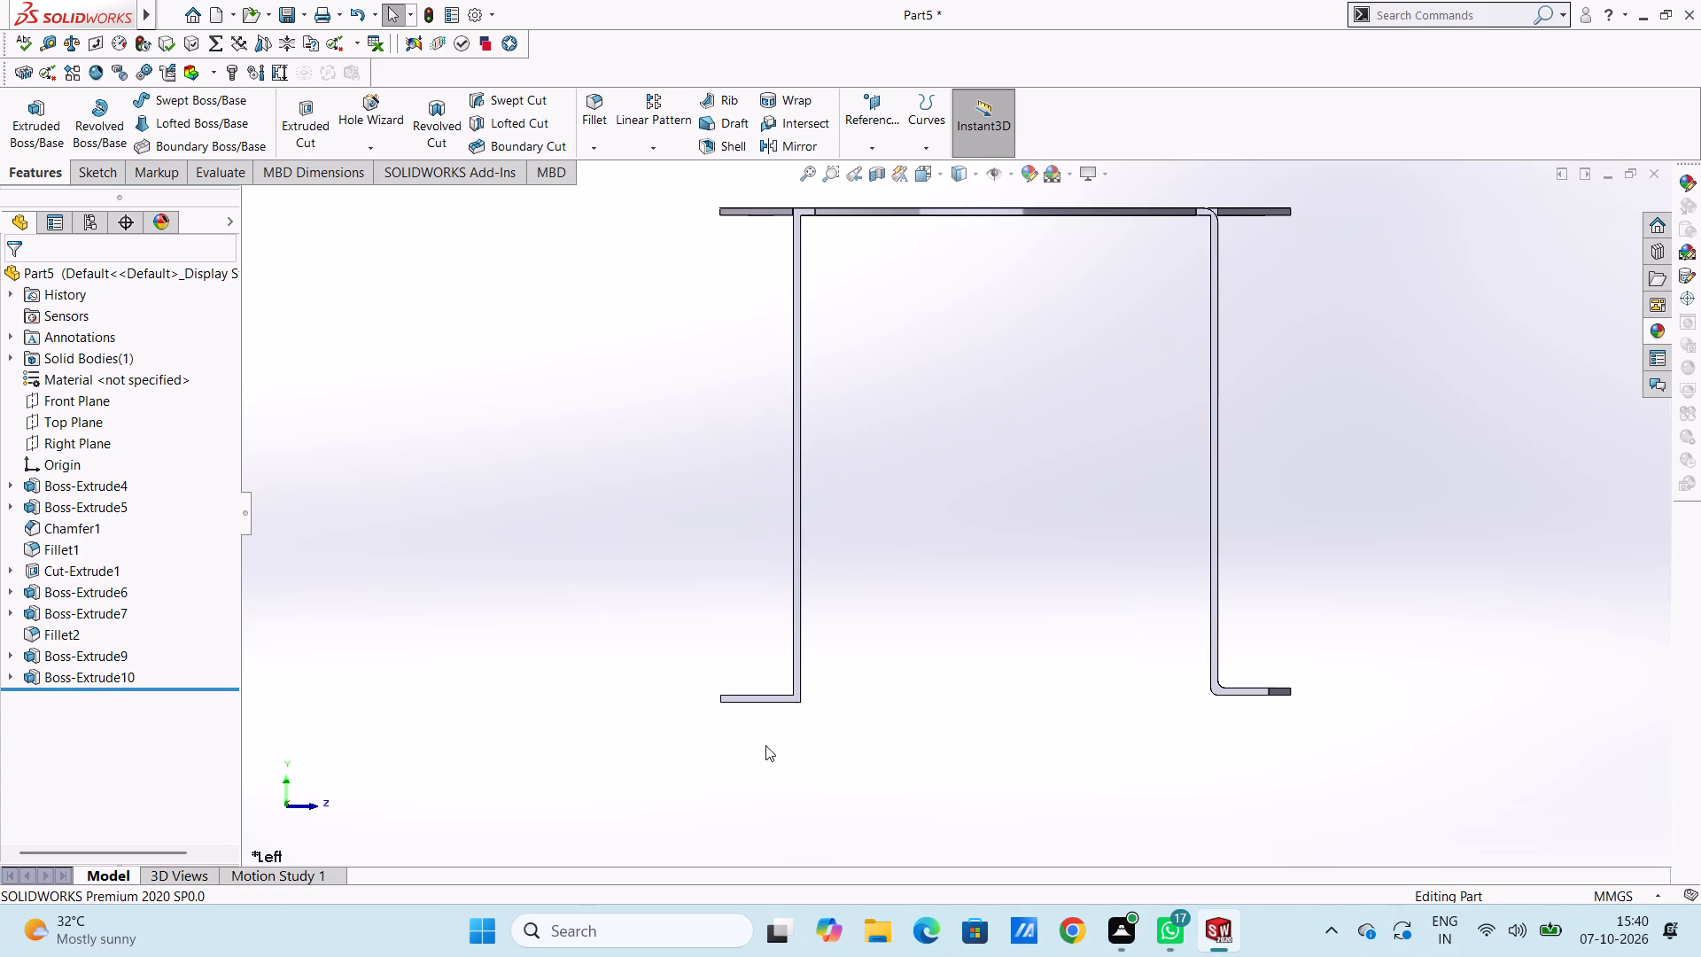
left_click(797, 644)
left_click(880, 595)
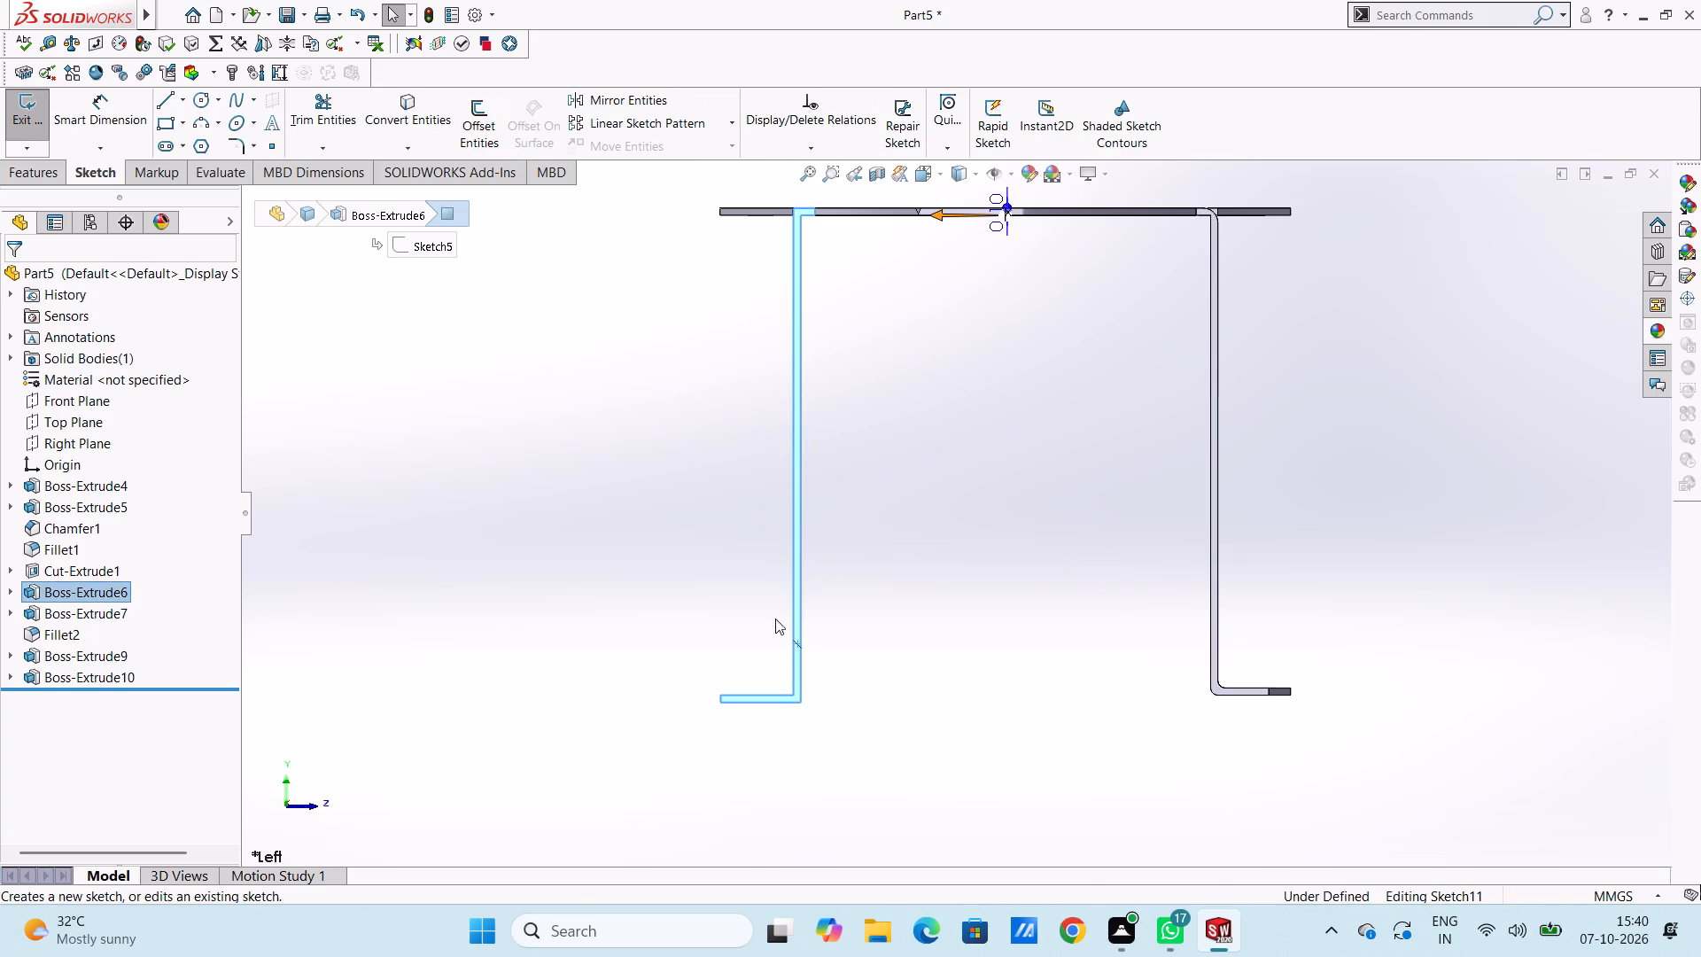
left_click(717, 597)
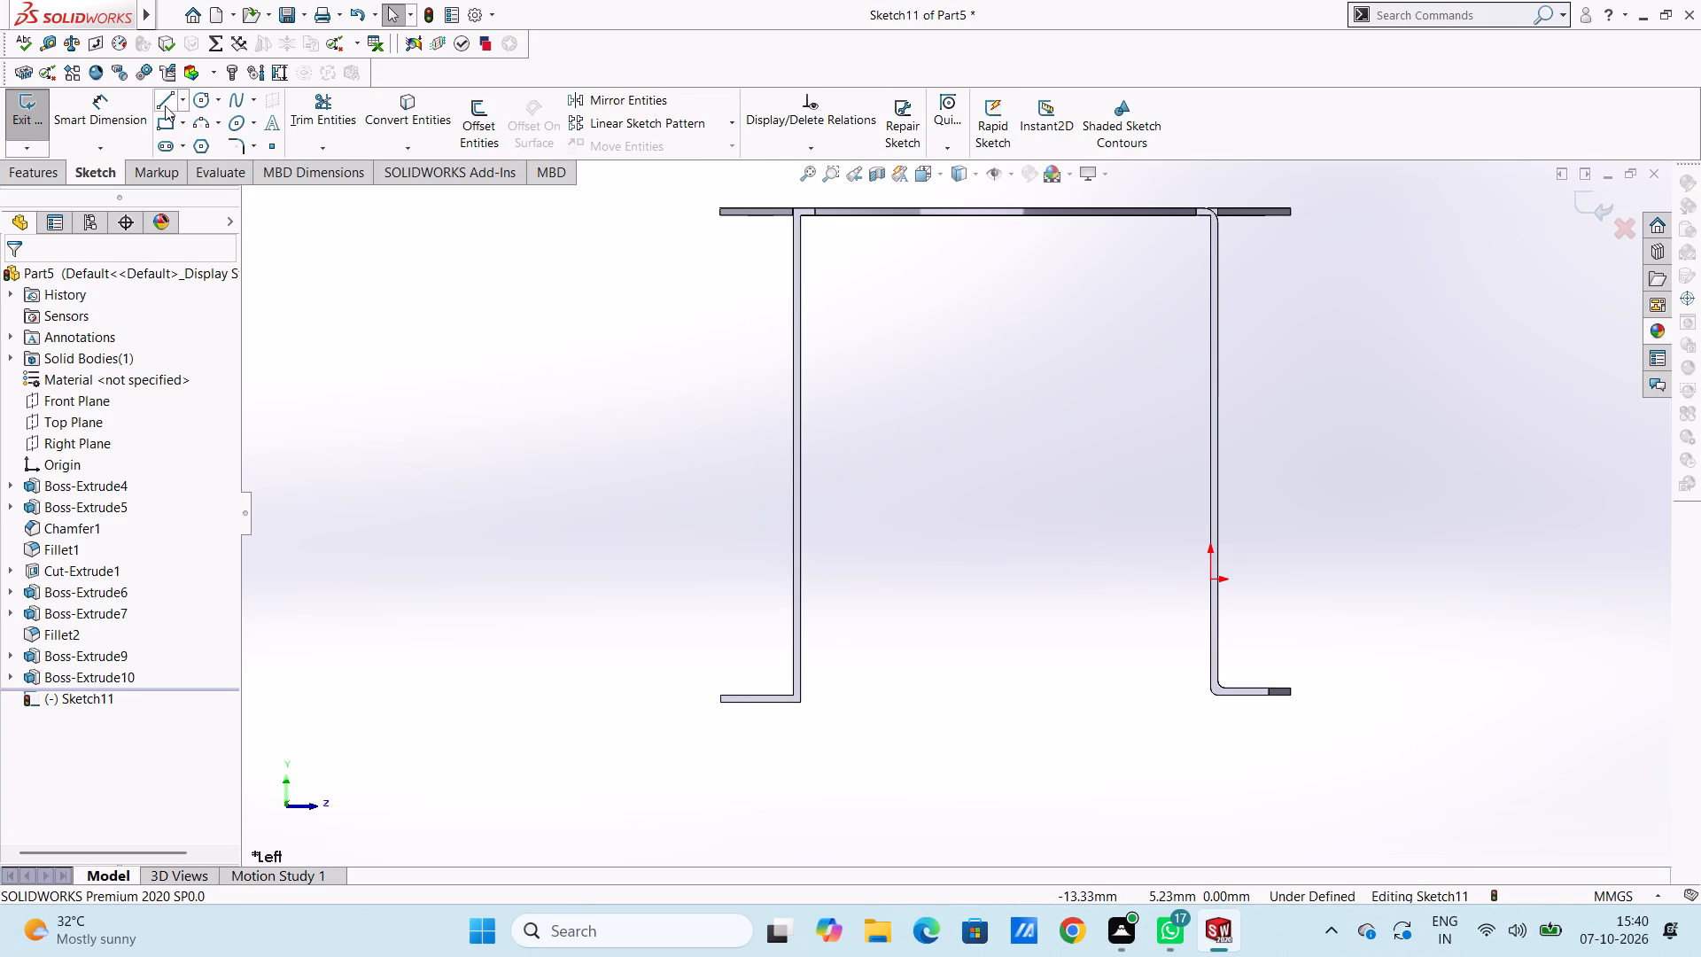
left_click(165, 105)
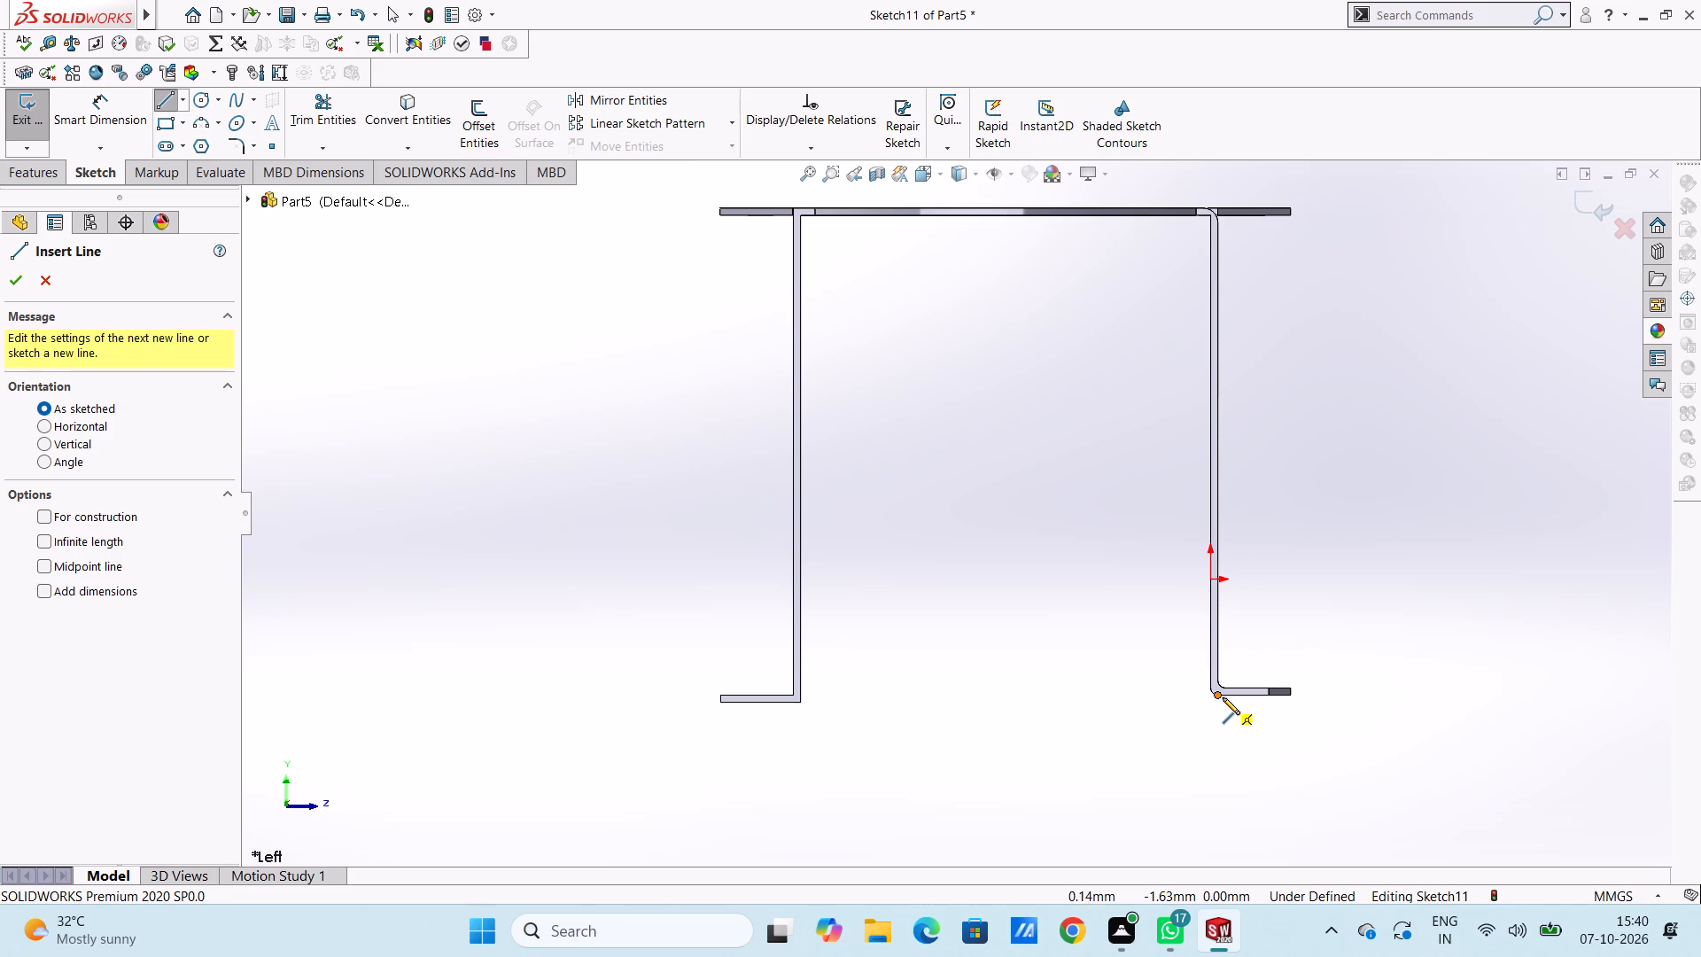
left_click(1231, 695)
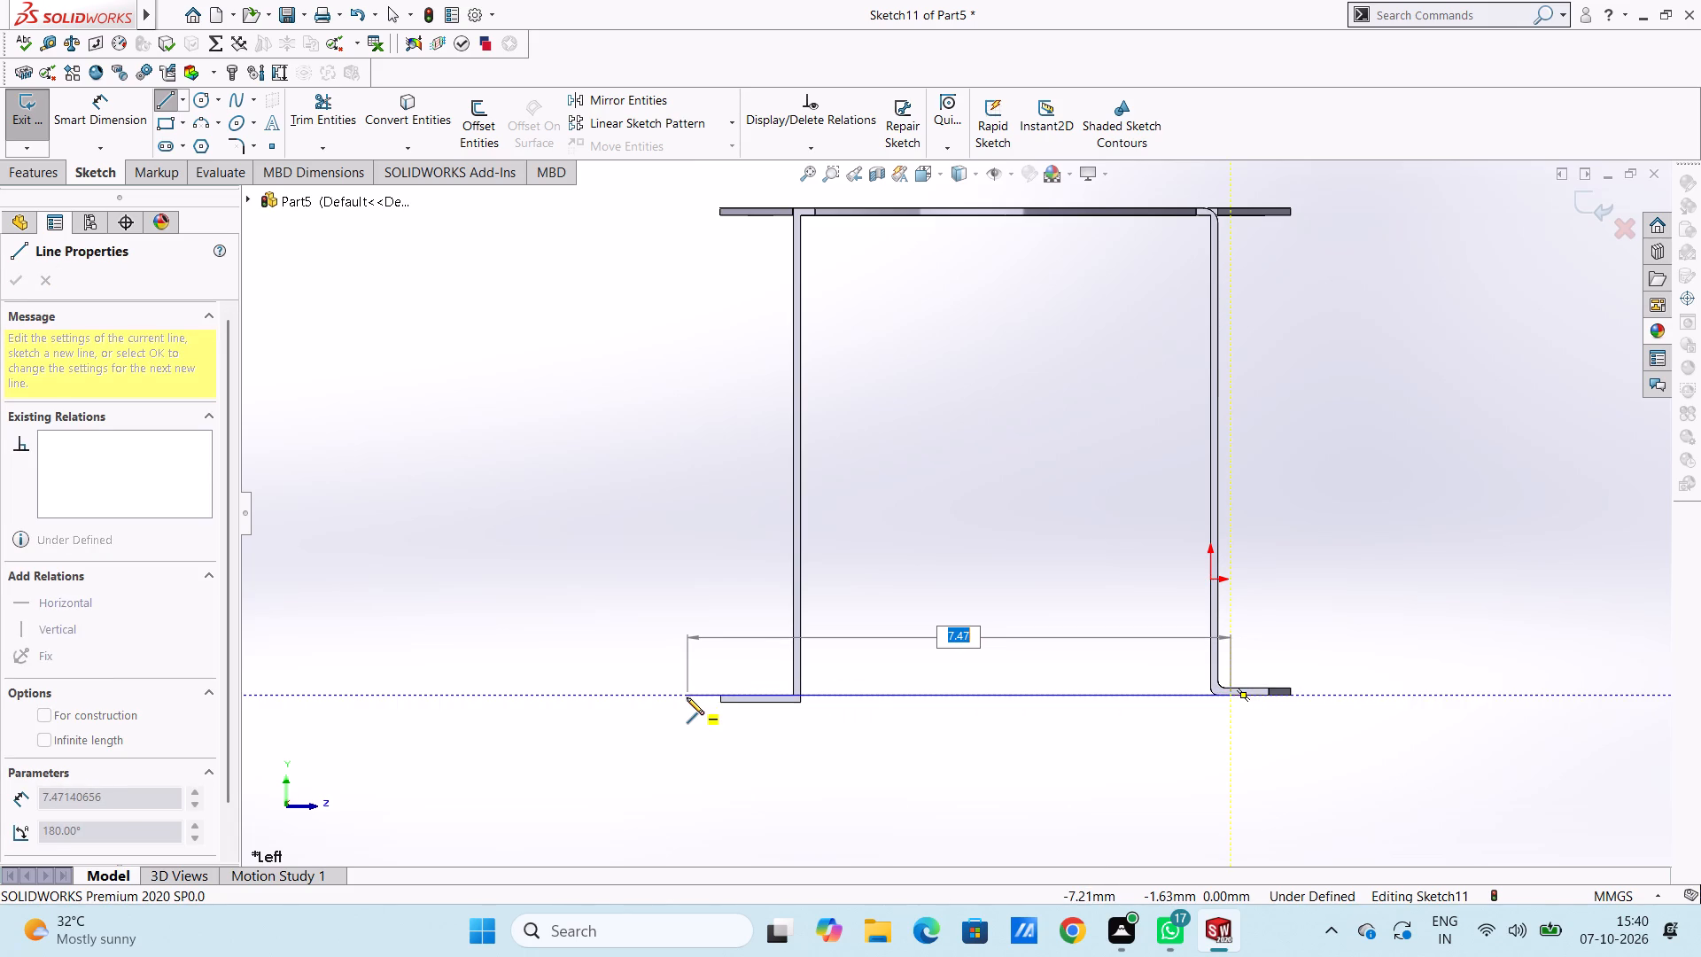
left_click(687, 697)
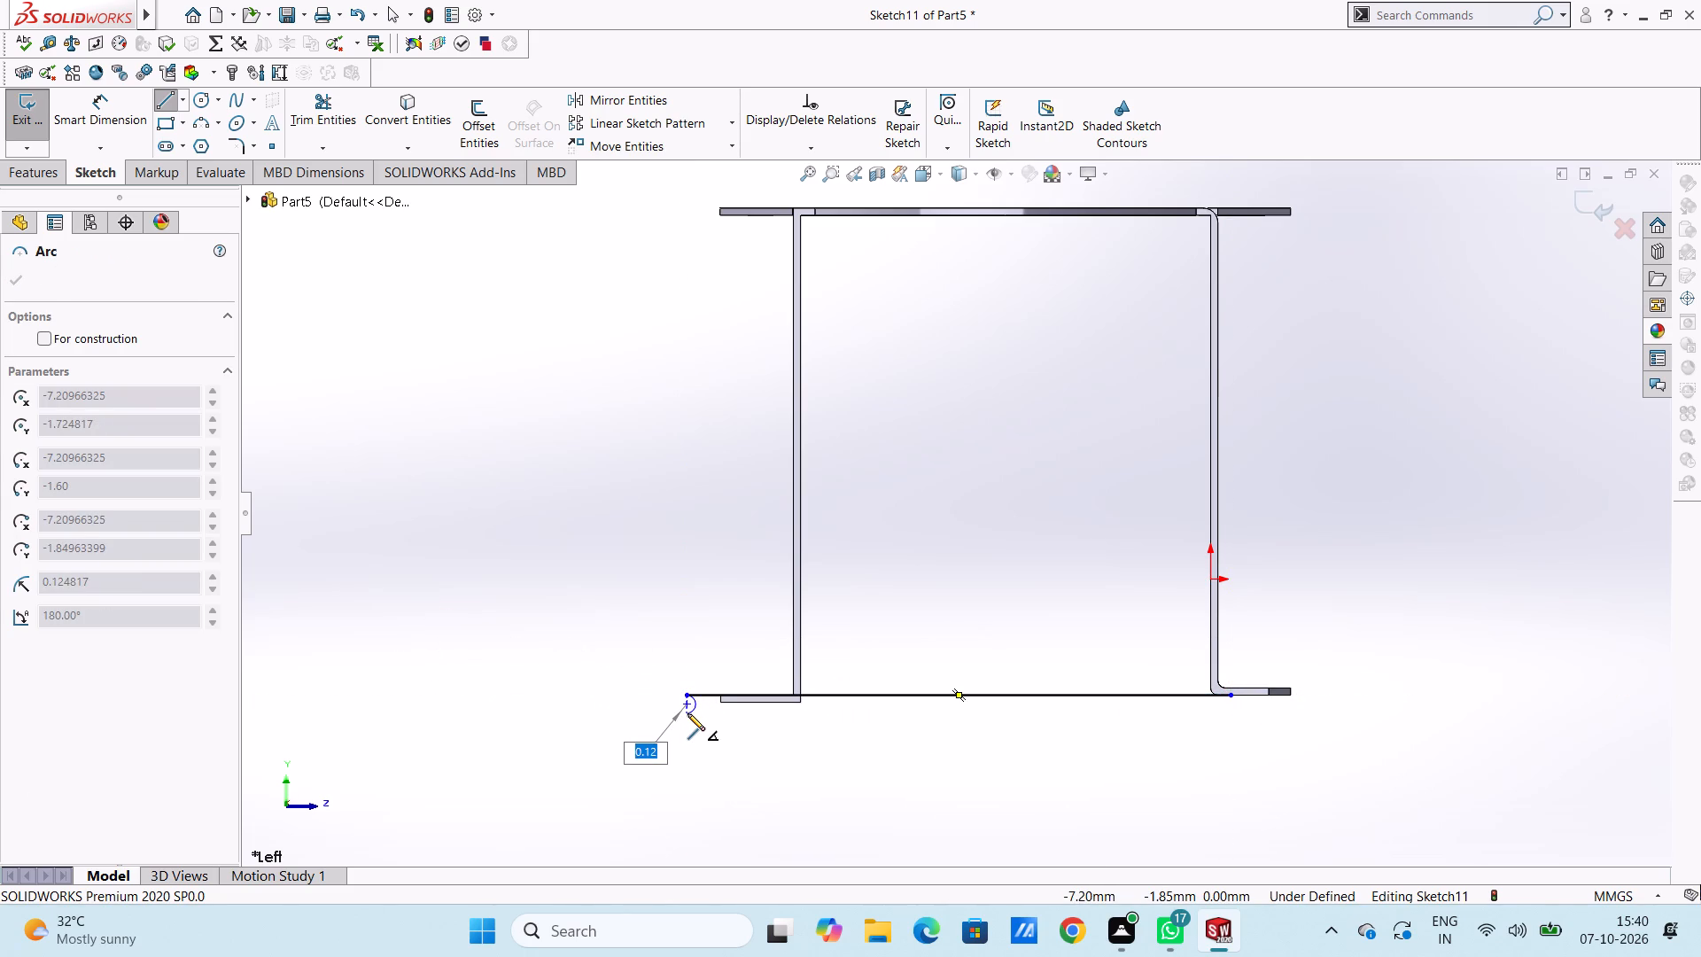
key("Escape")
key("Escape")
key("Escape")
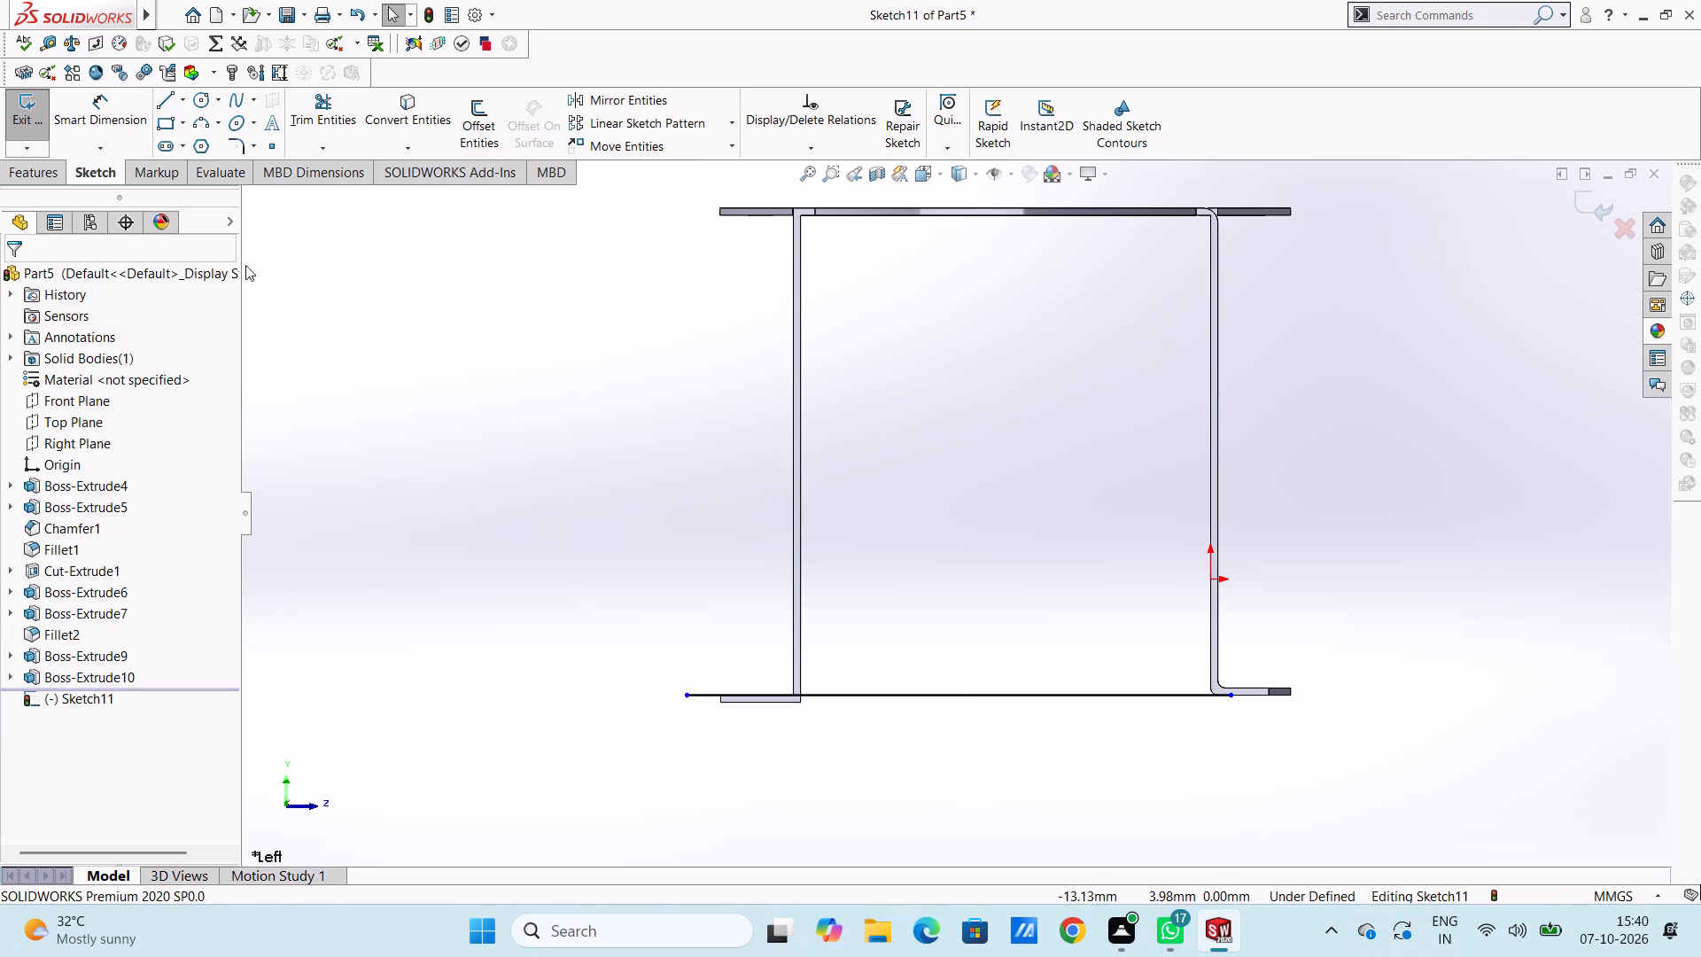
Draw three lines below the horizontal line's outer end, closing a rectangle about 1.88 mm wide and 0.5 mm high around the new flange.
left_click(165, 97)
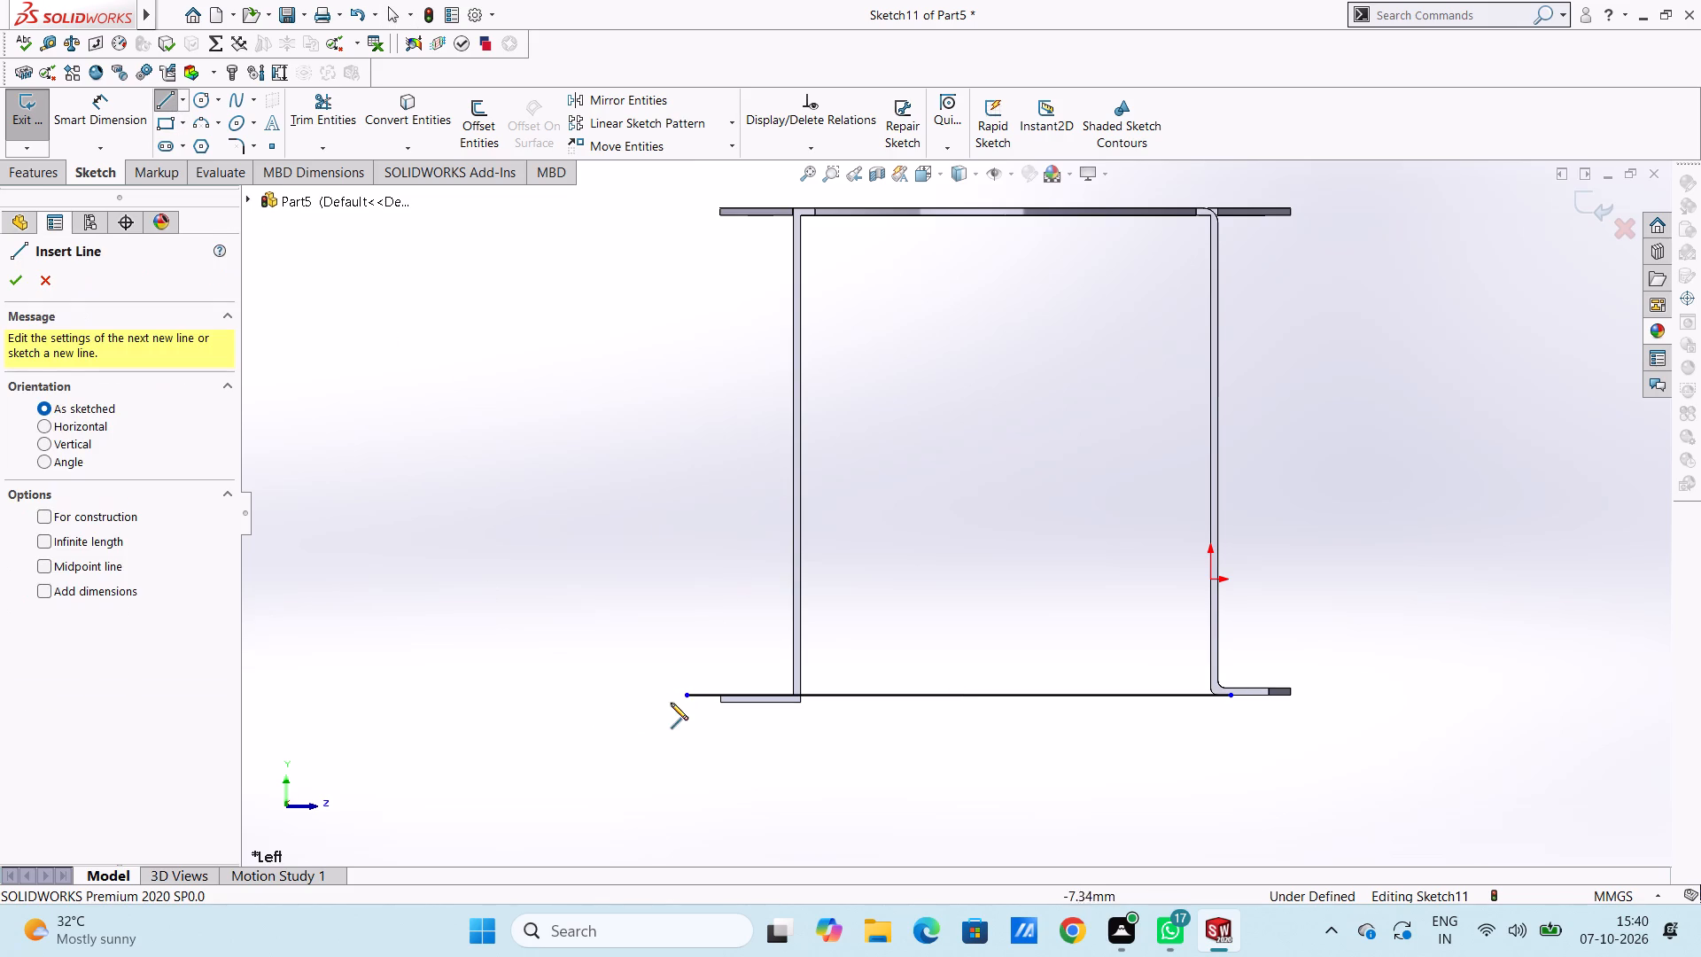
left_click(685, 695)
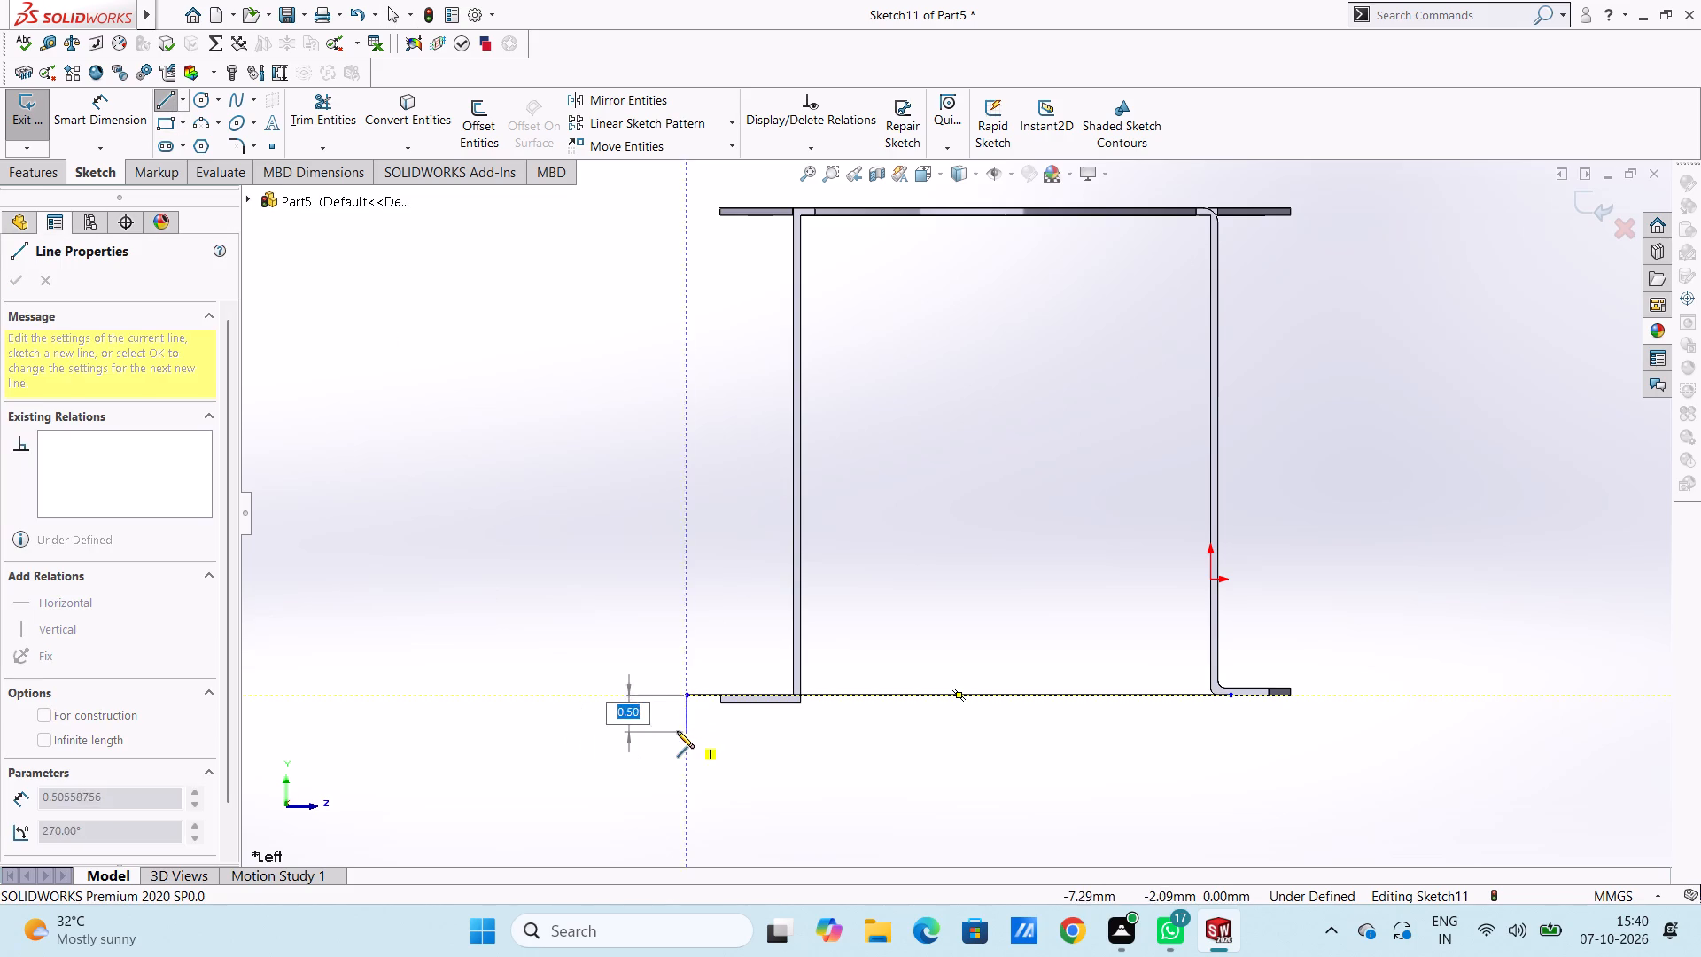
left_click(682, 734)
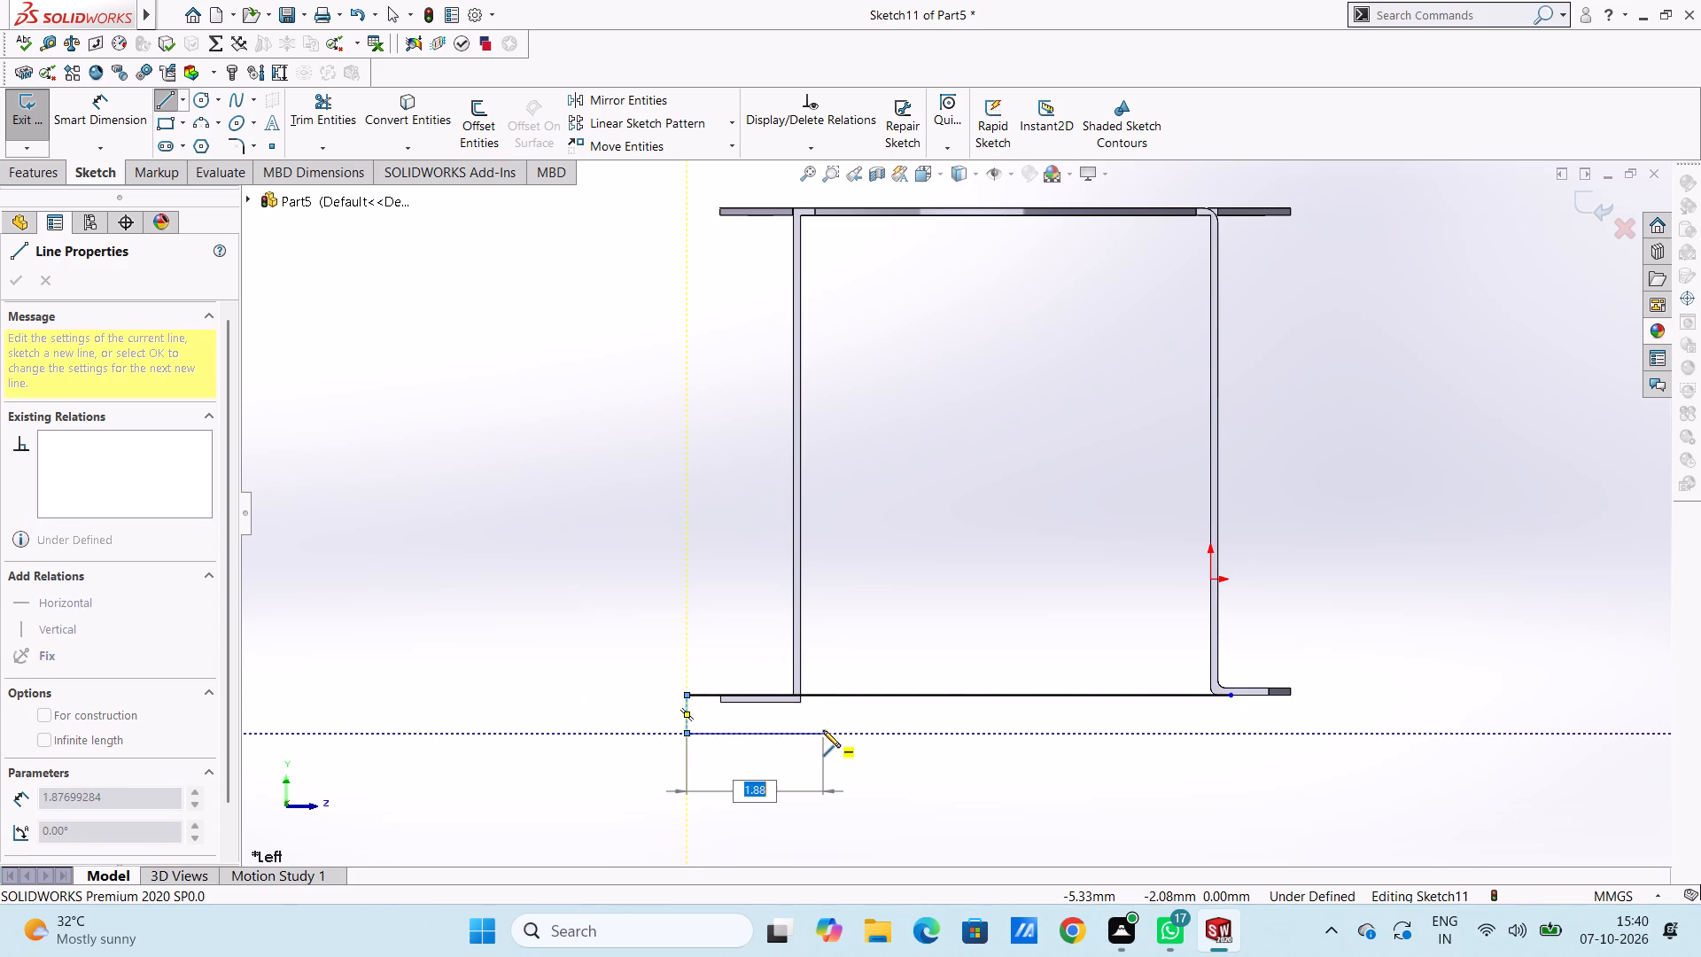
left_click(823, 731)
left_click(827, 698)
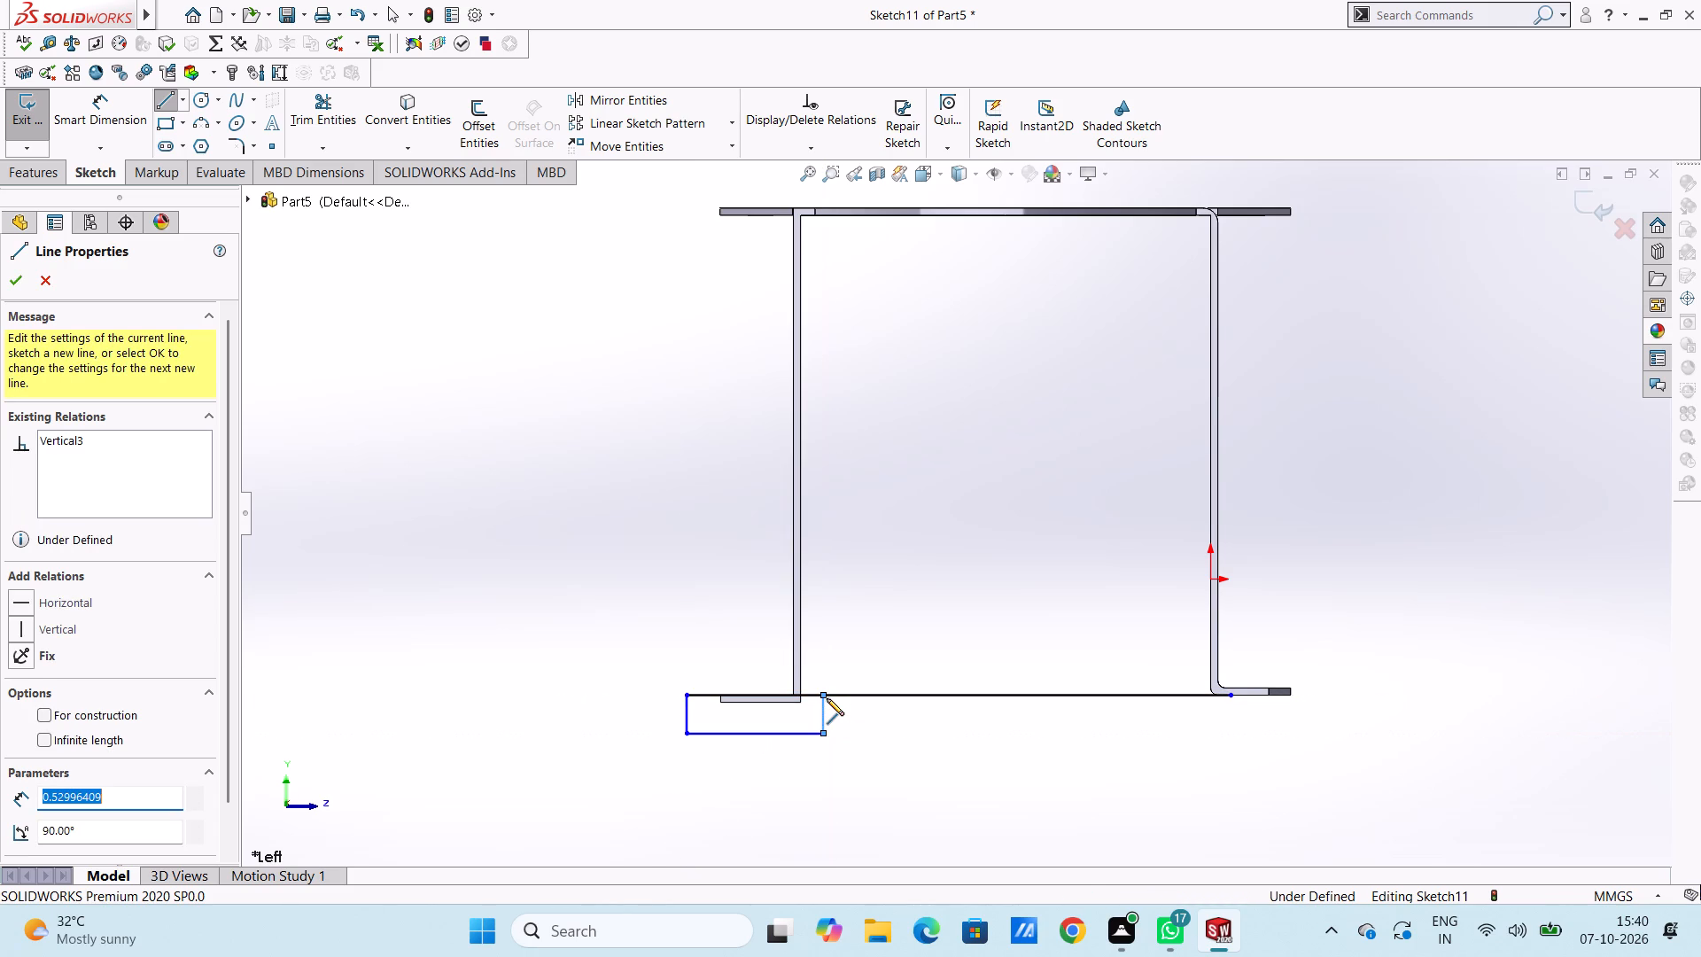
key("Escape")
key("Escape")
key("Escape")
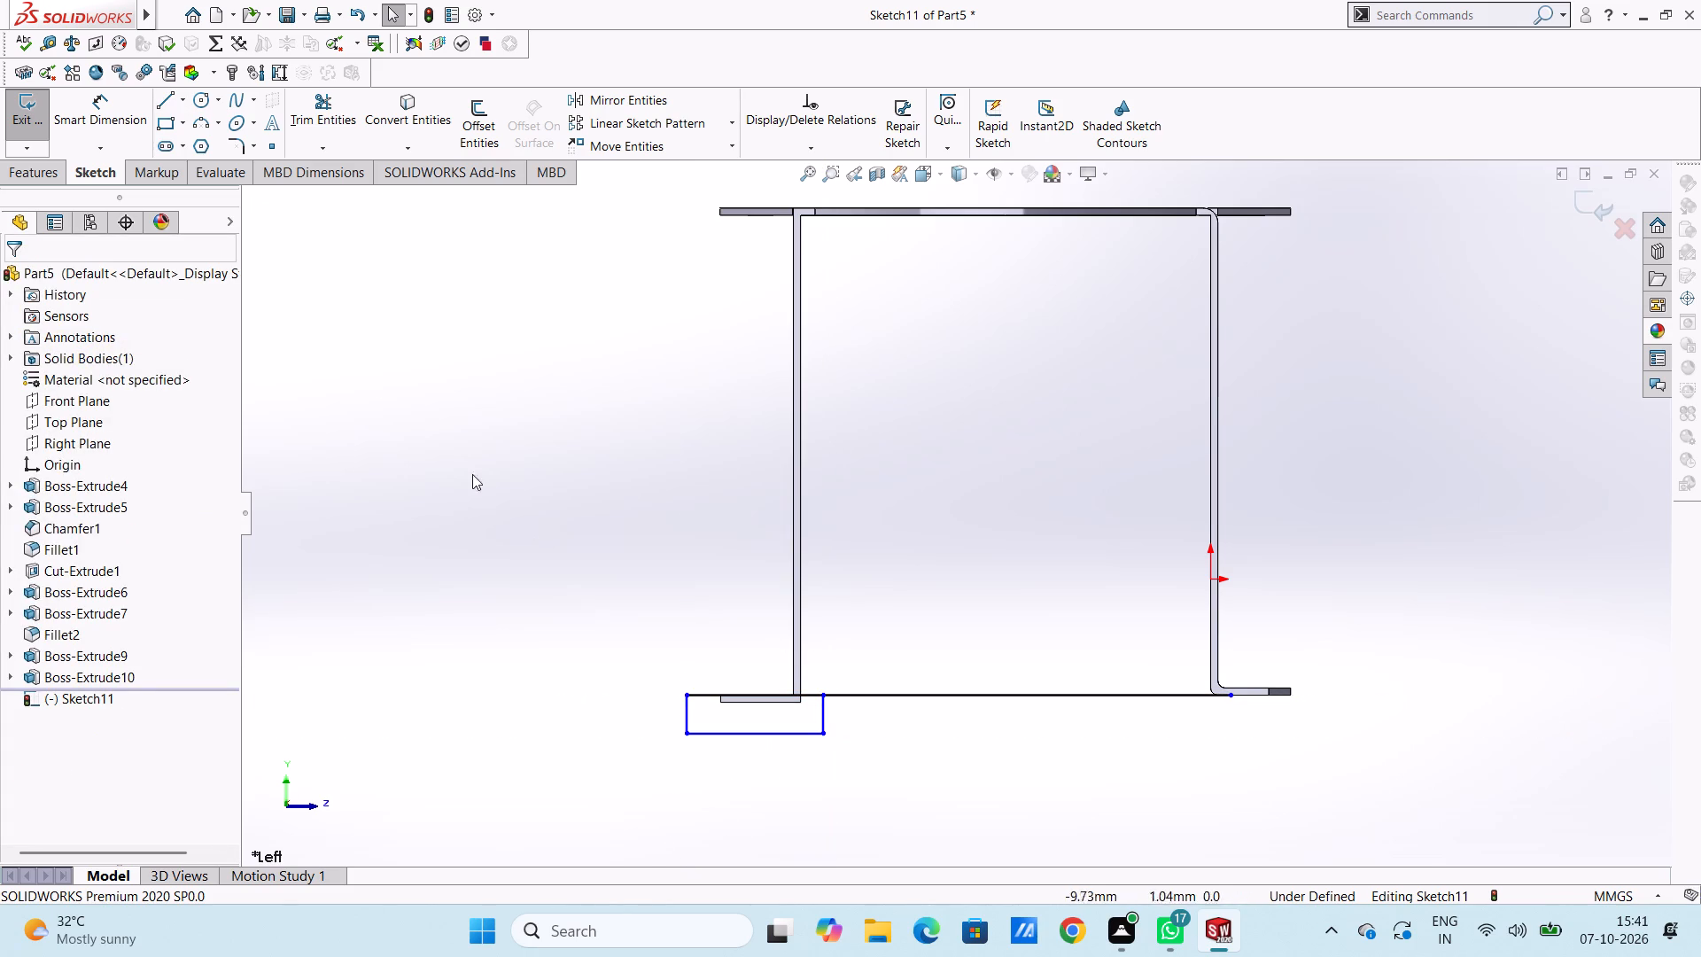
Trim the part of the horizontal line that extends from the rectangle toward the existing flanged wall.
left_click(342, 120)
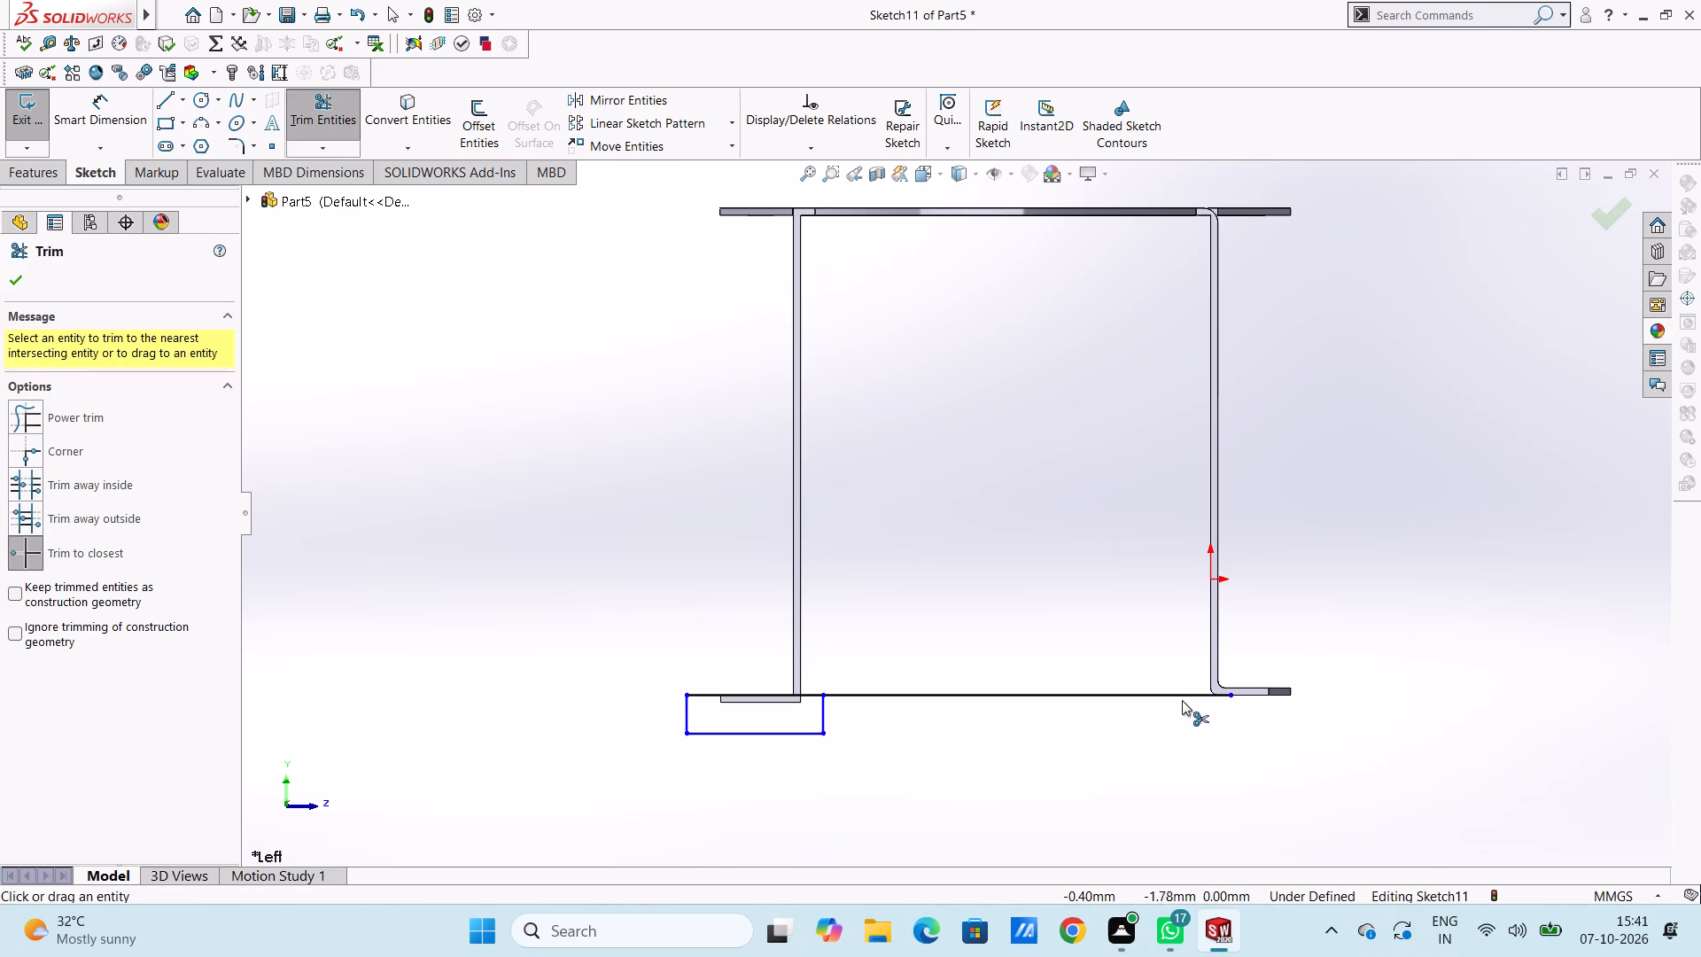
left_click(1182, 699)
middle_click_drag(614, 596, 649, 650)
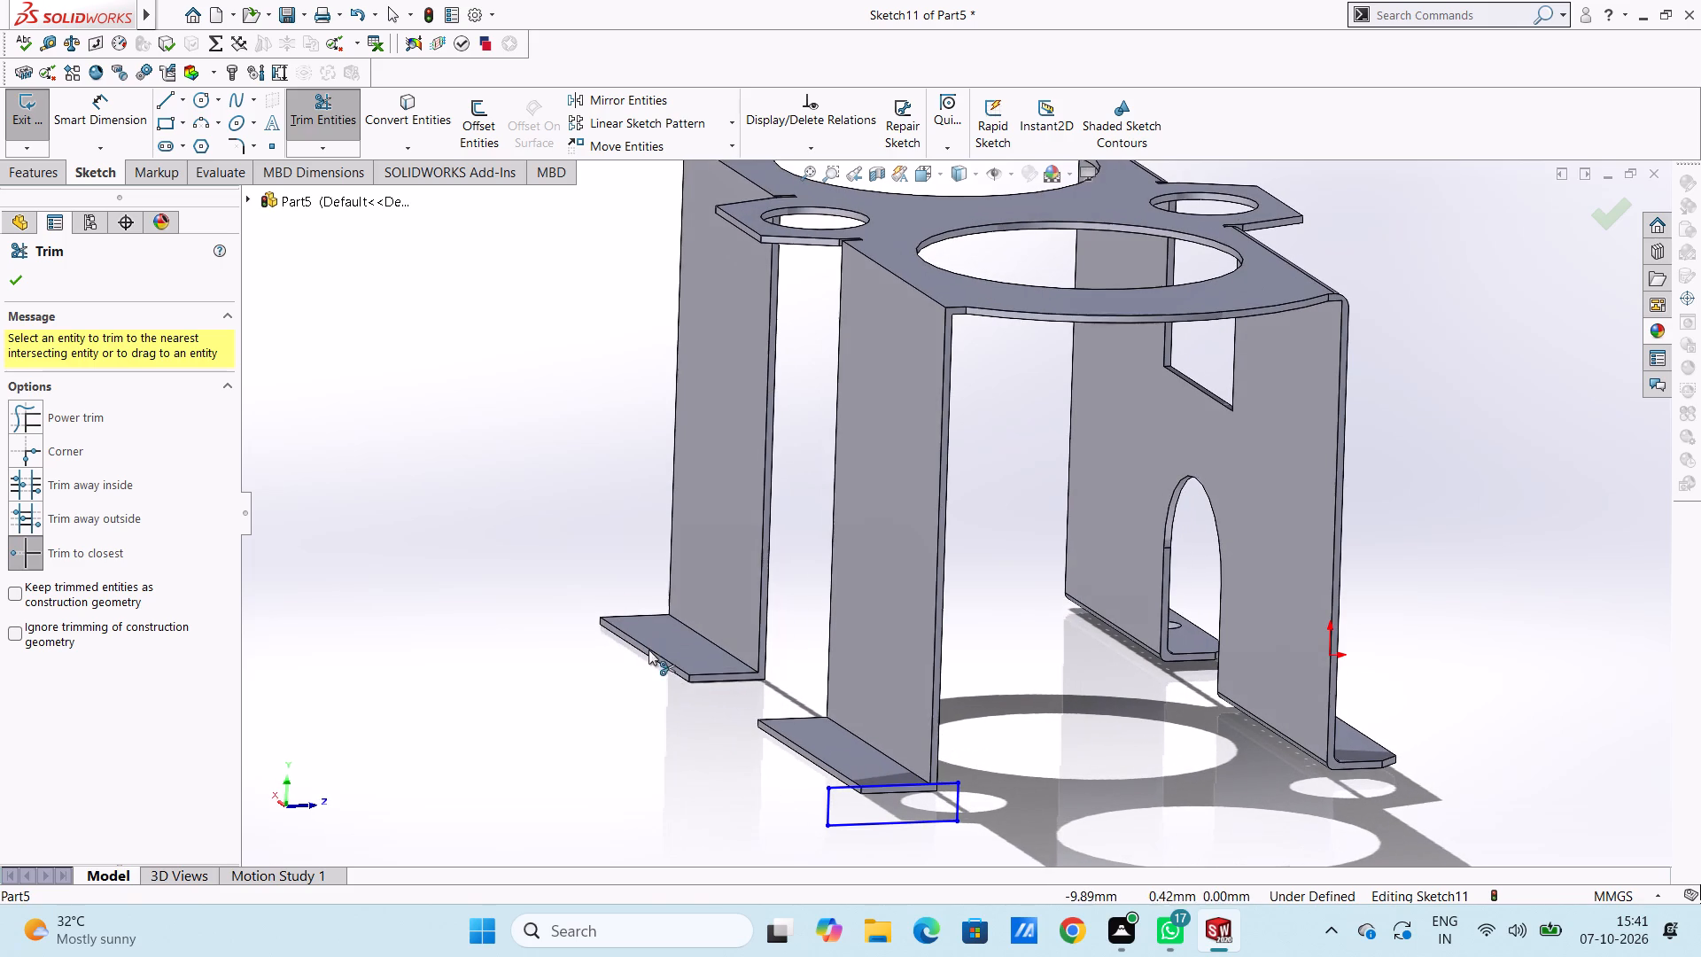
left_click(5, 278)
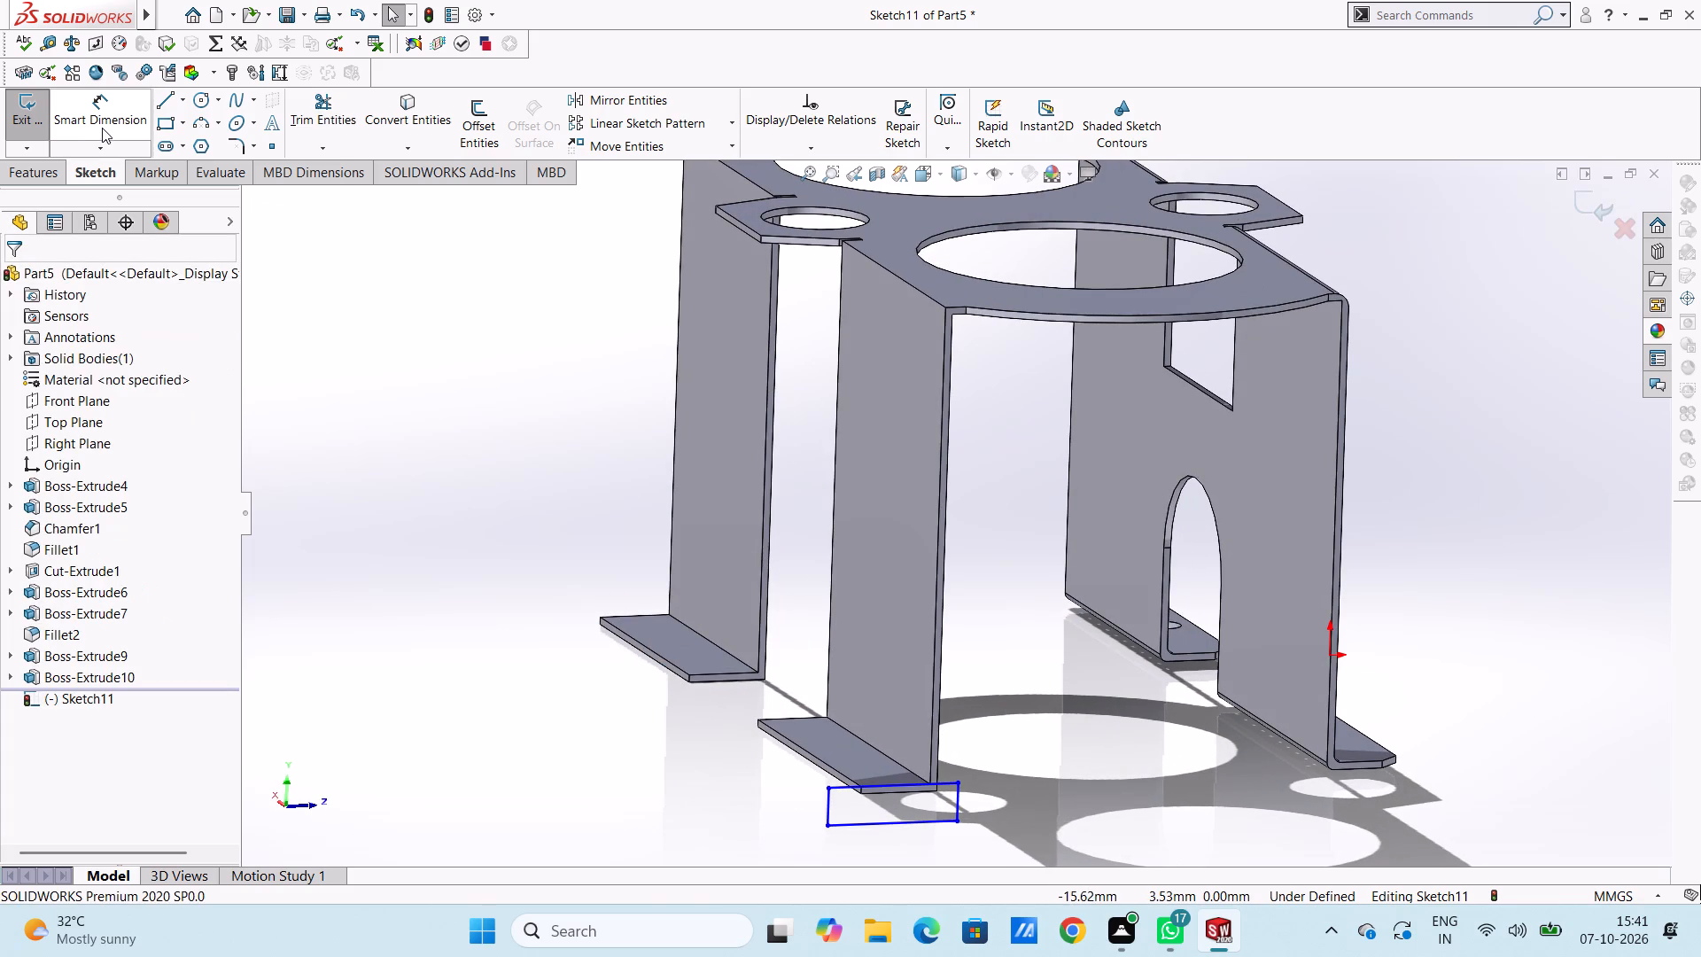
Cut-extrude the rectangle 200 mm through the lower ends of both new walls and their flanges.
left_click(32, 173)
left_click(37, 117)
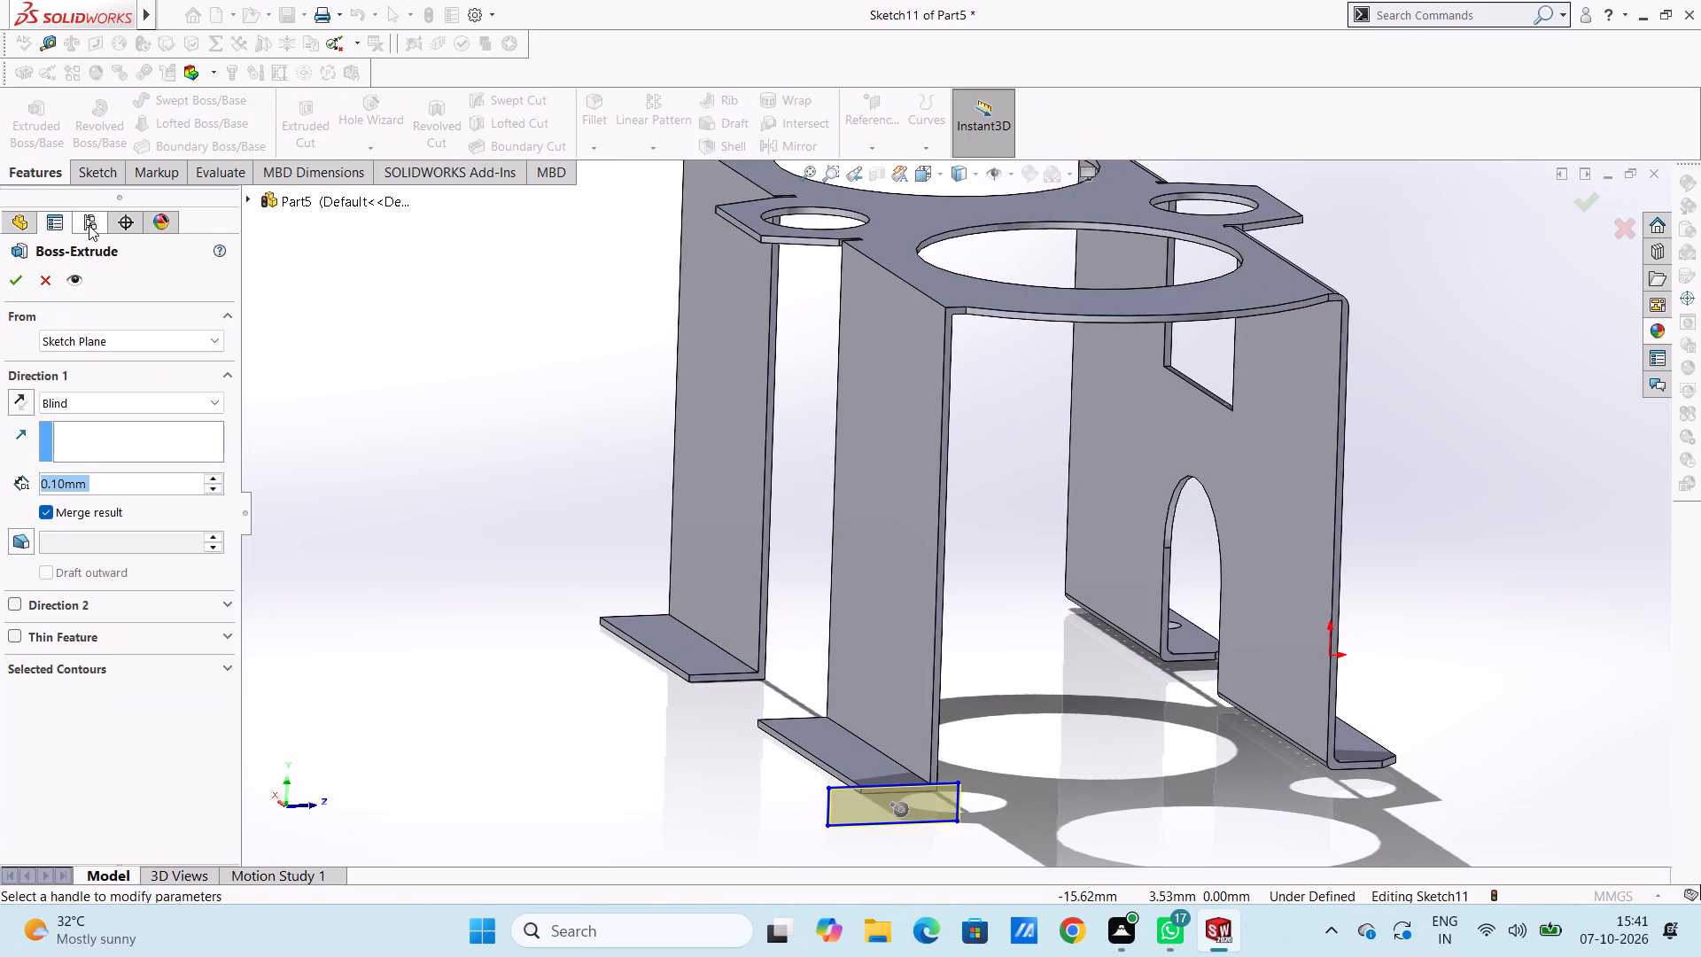
left_click(49, 282)
left_click(311, 120)
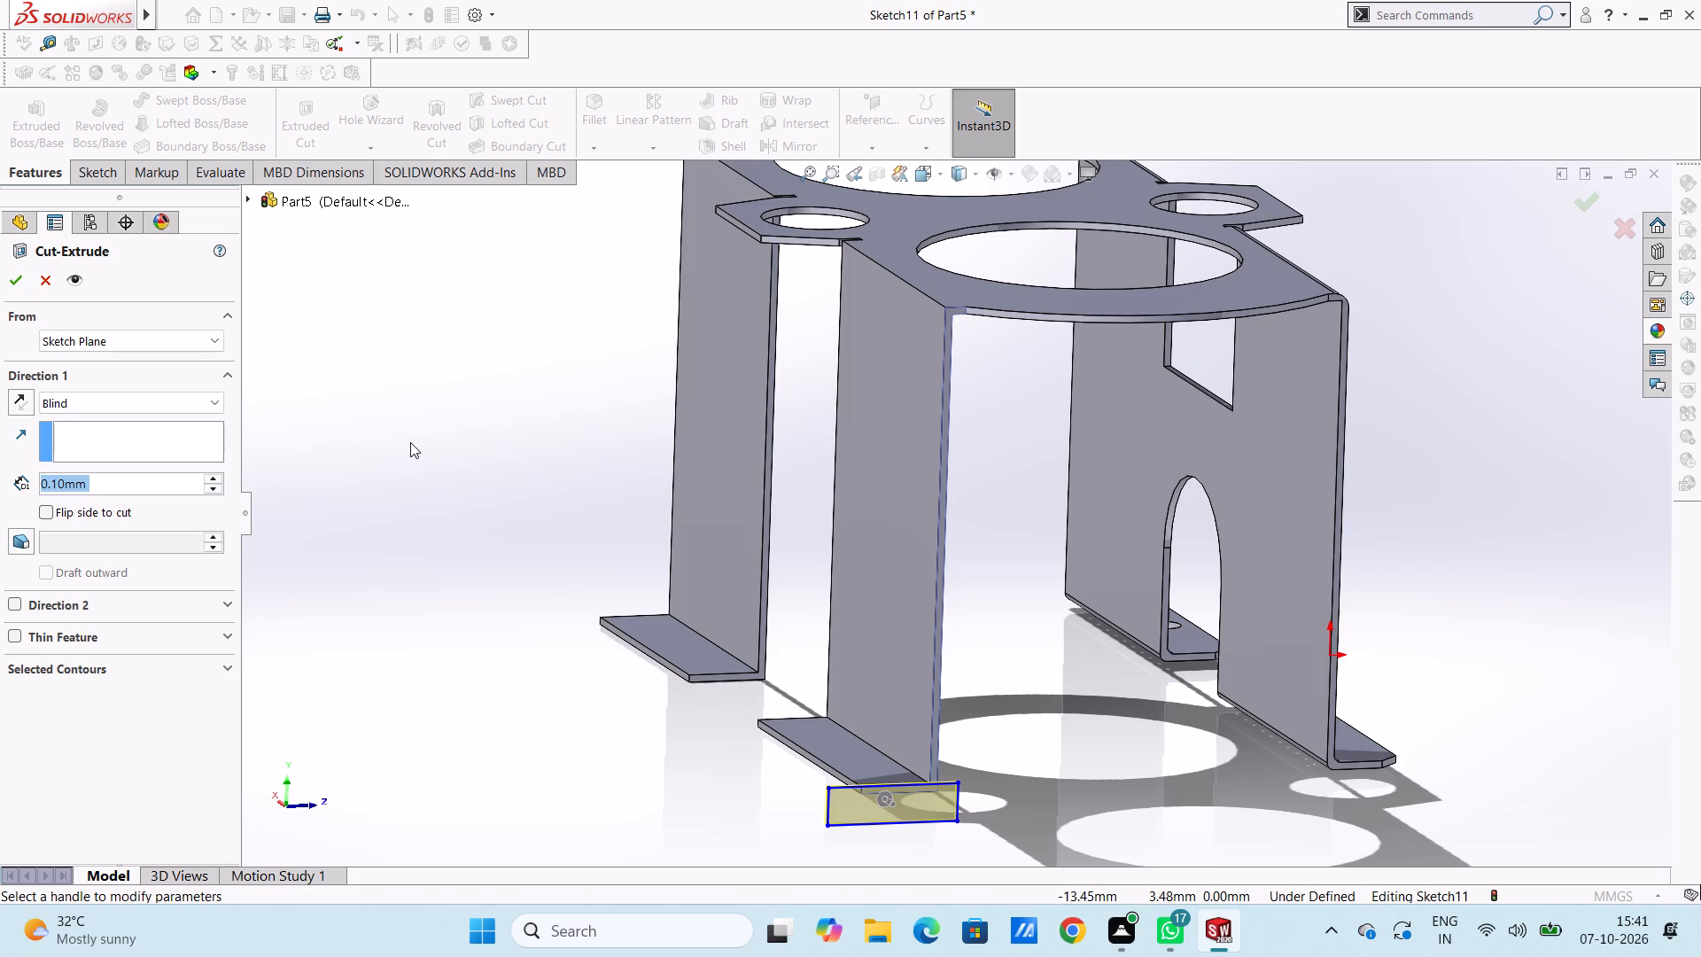
type("200")
key("Return")
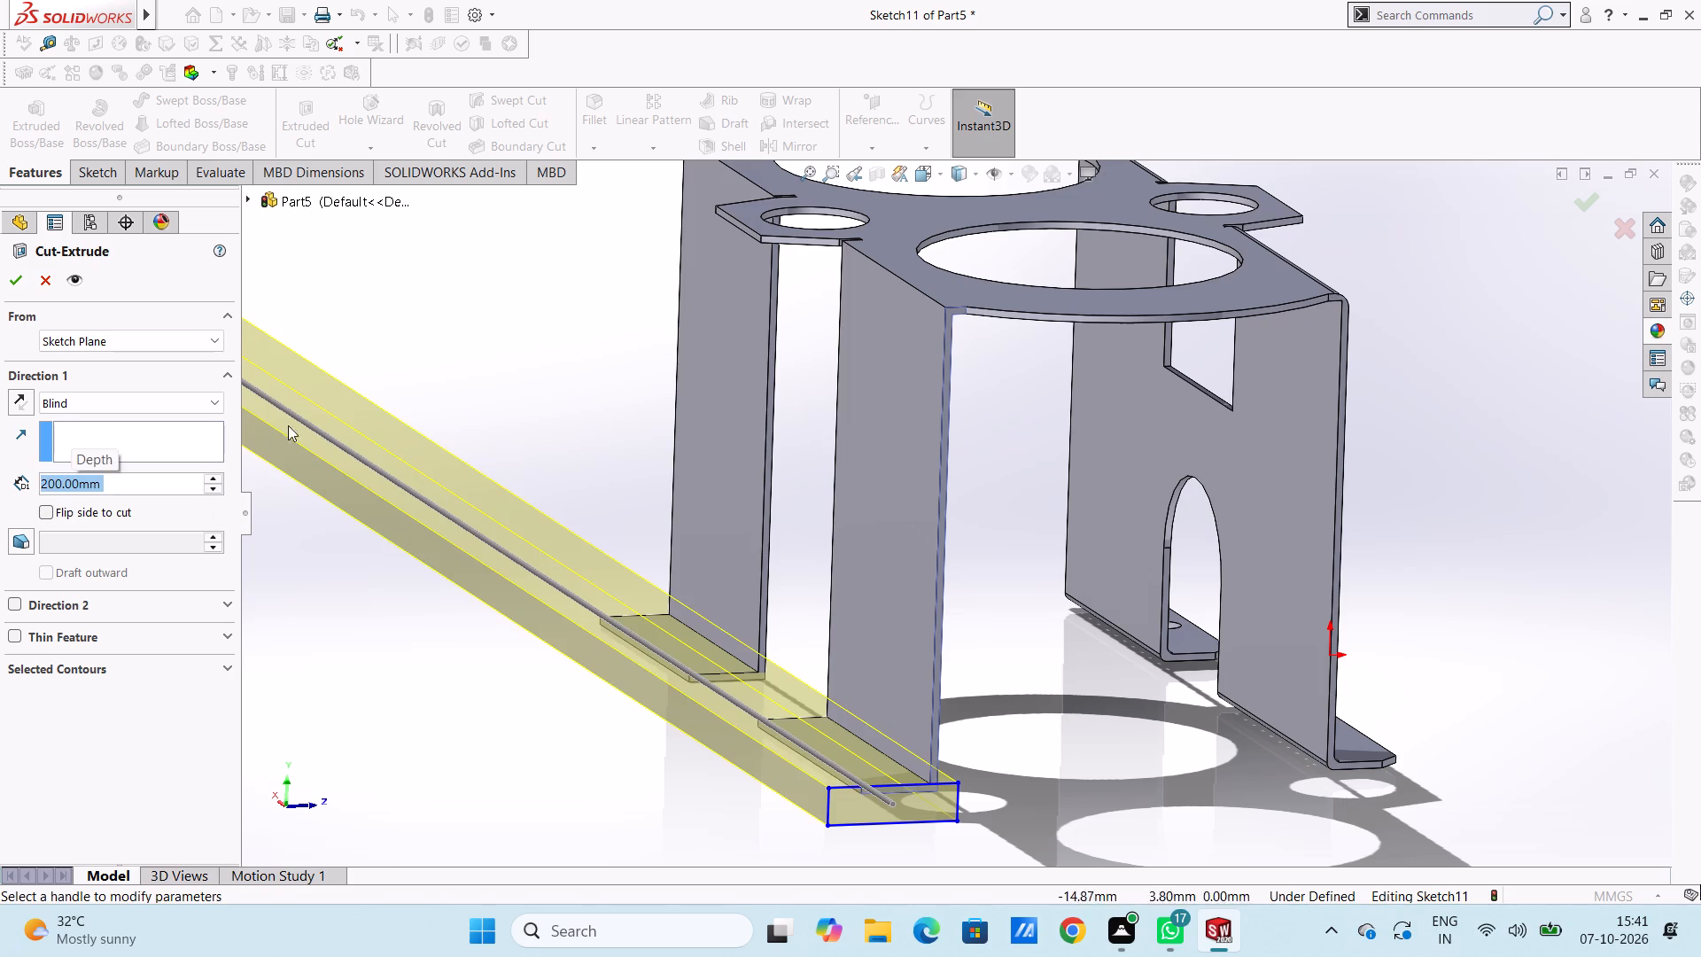
left_click(25, 282)
left_click(459, 320)
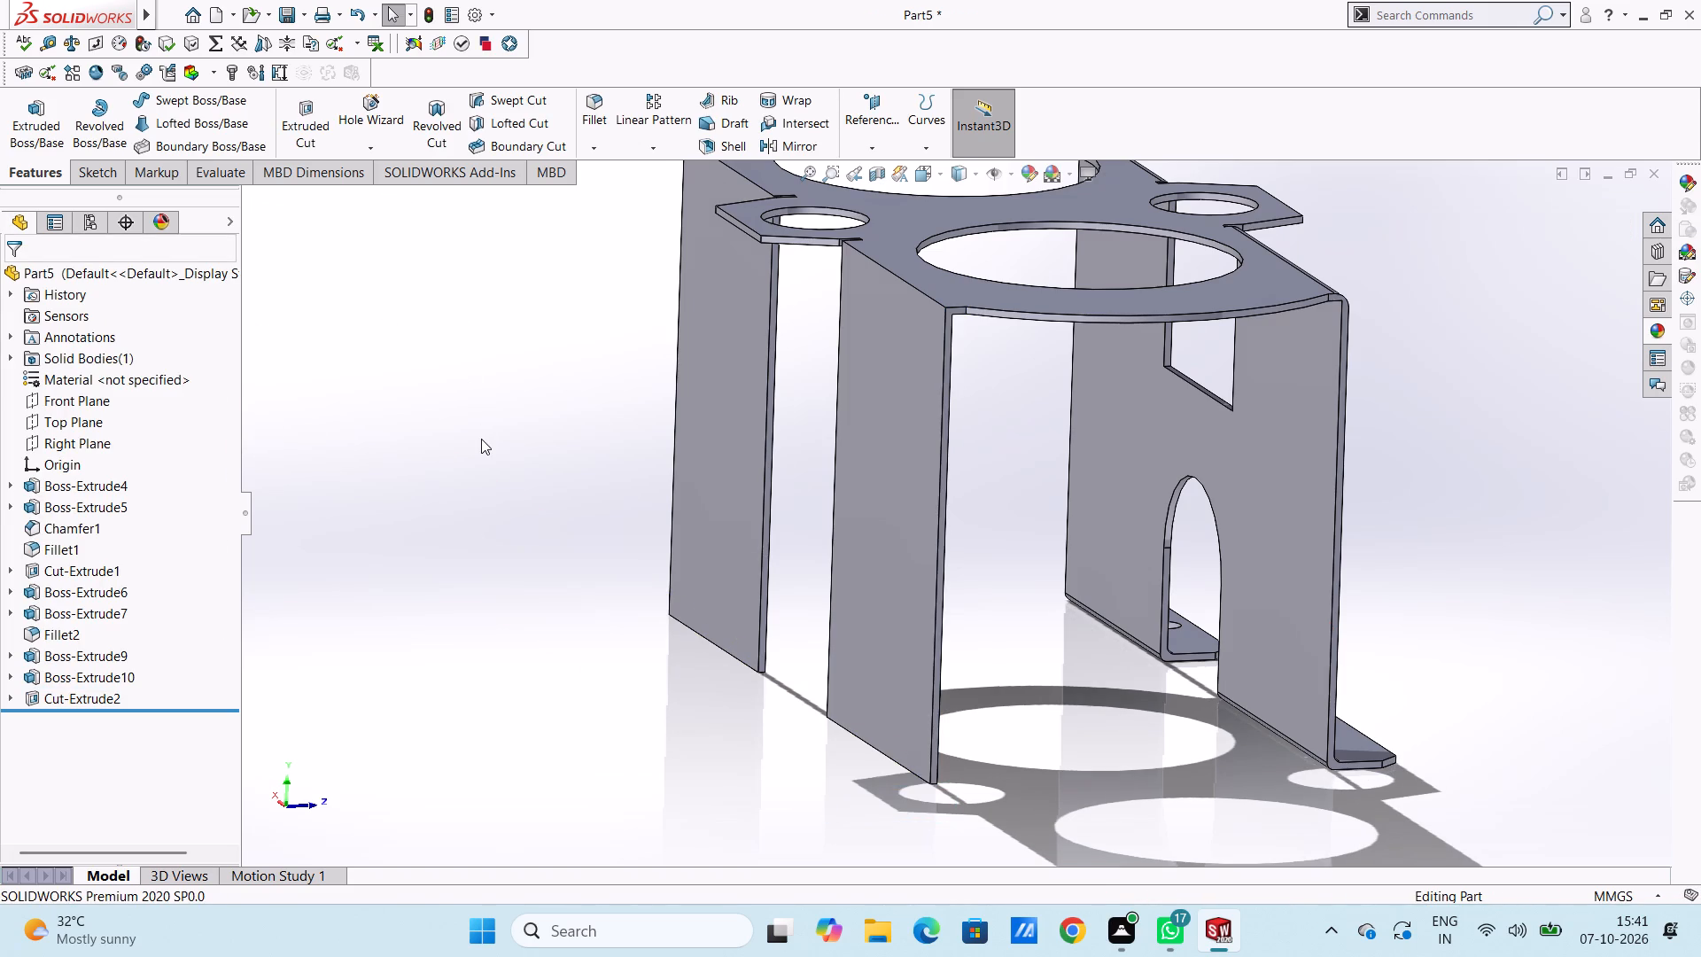
On the longer new wall's bottom end face, sketch a rectangle about 4.51 mm wide extending 1.1 mm outward from the wall's inner edge.
key("ctrl+3")
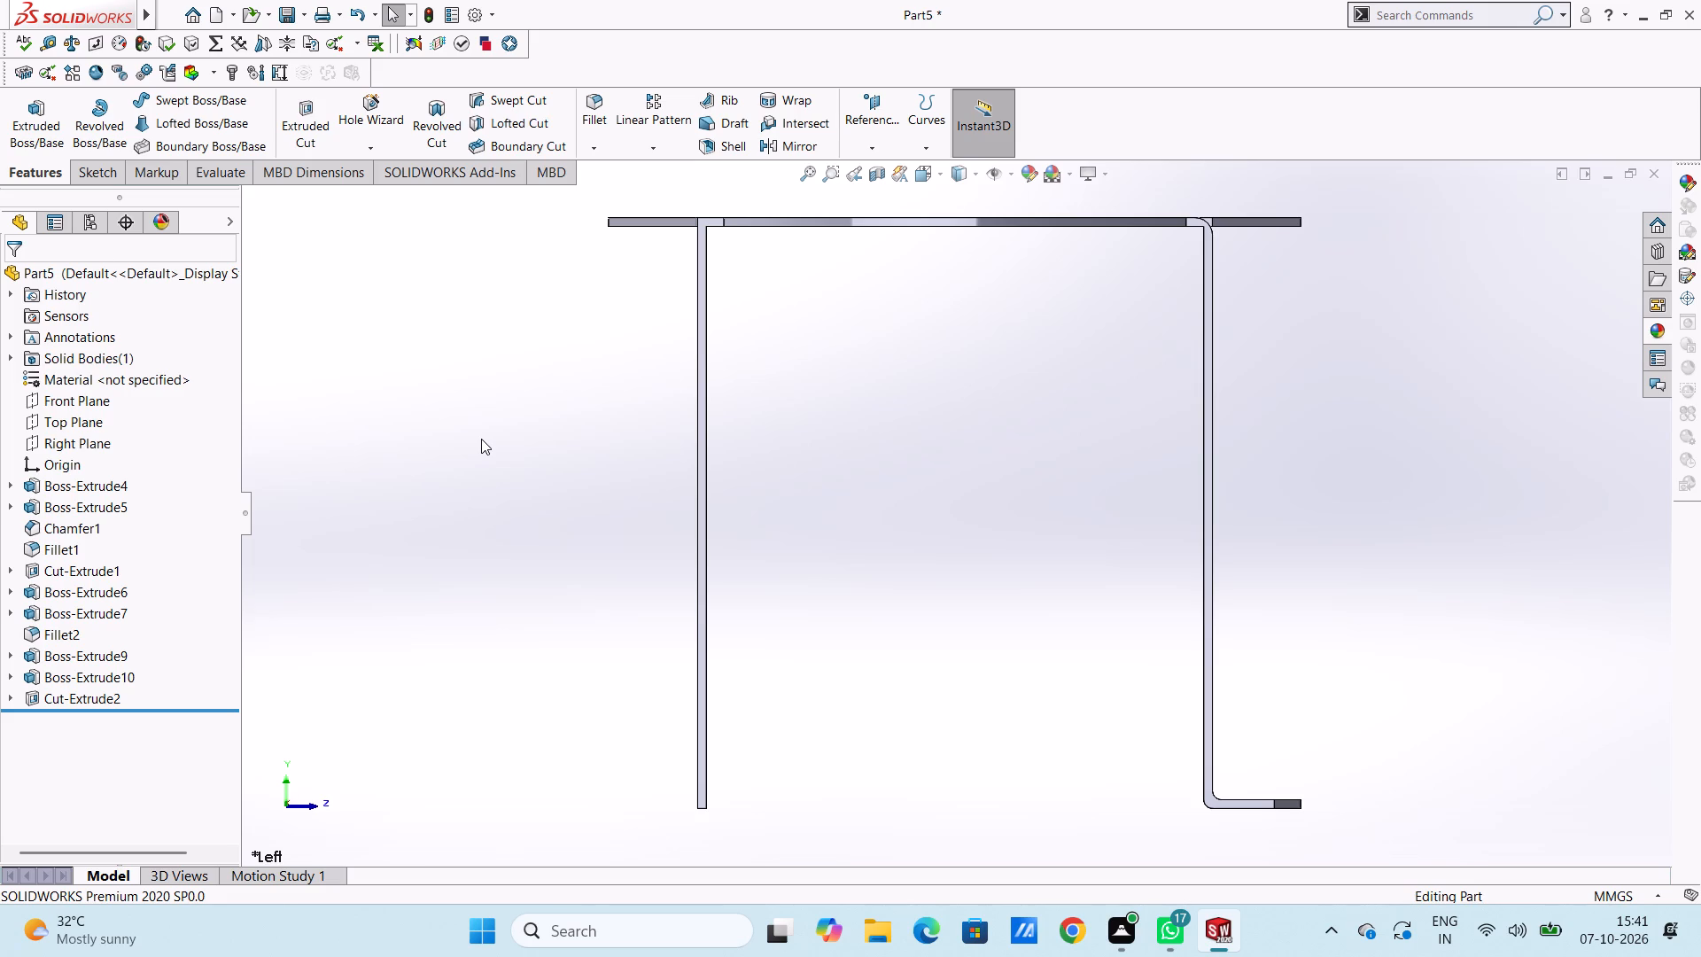
key("ctrl+6")
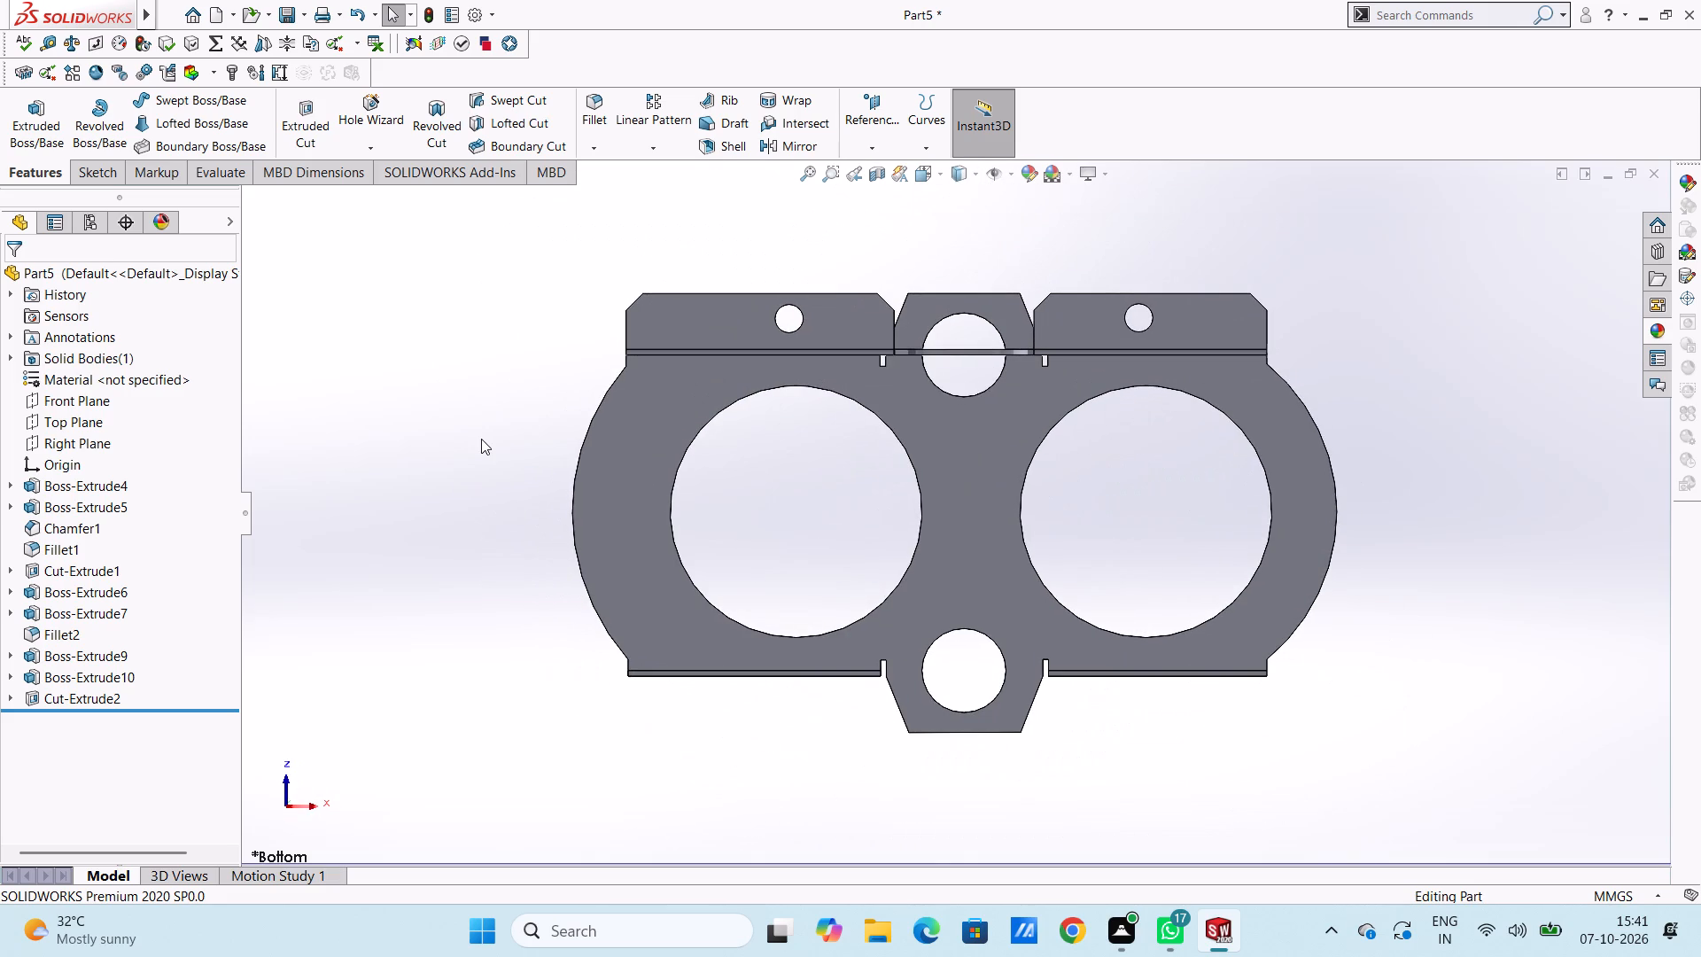
middle_click_drag(483, 447, 483, 475)
scroll(483, 475, "down", 1)
scroll(750, 720, "down", 2)
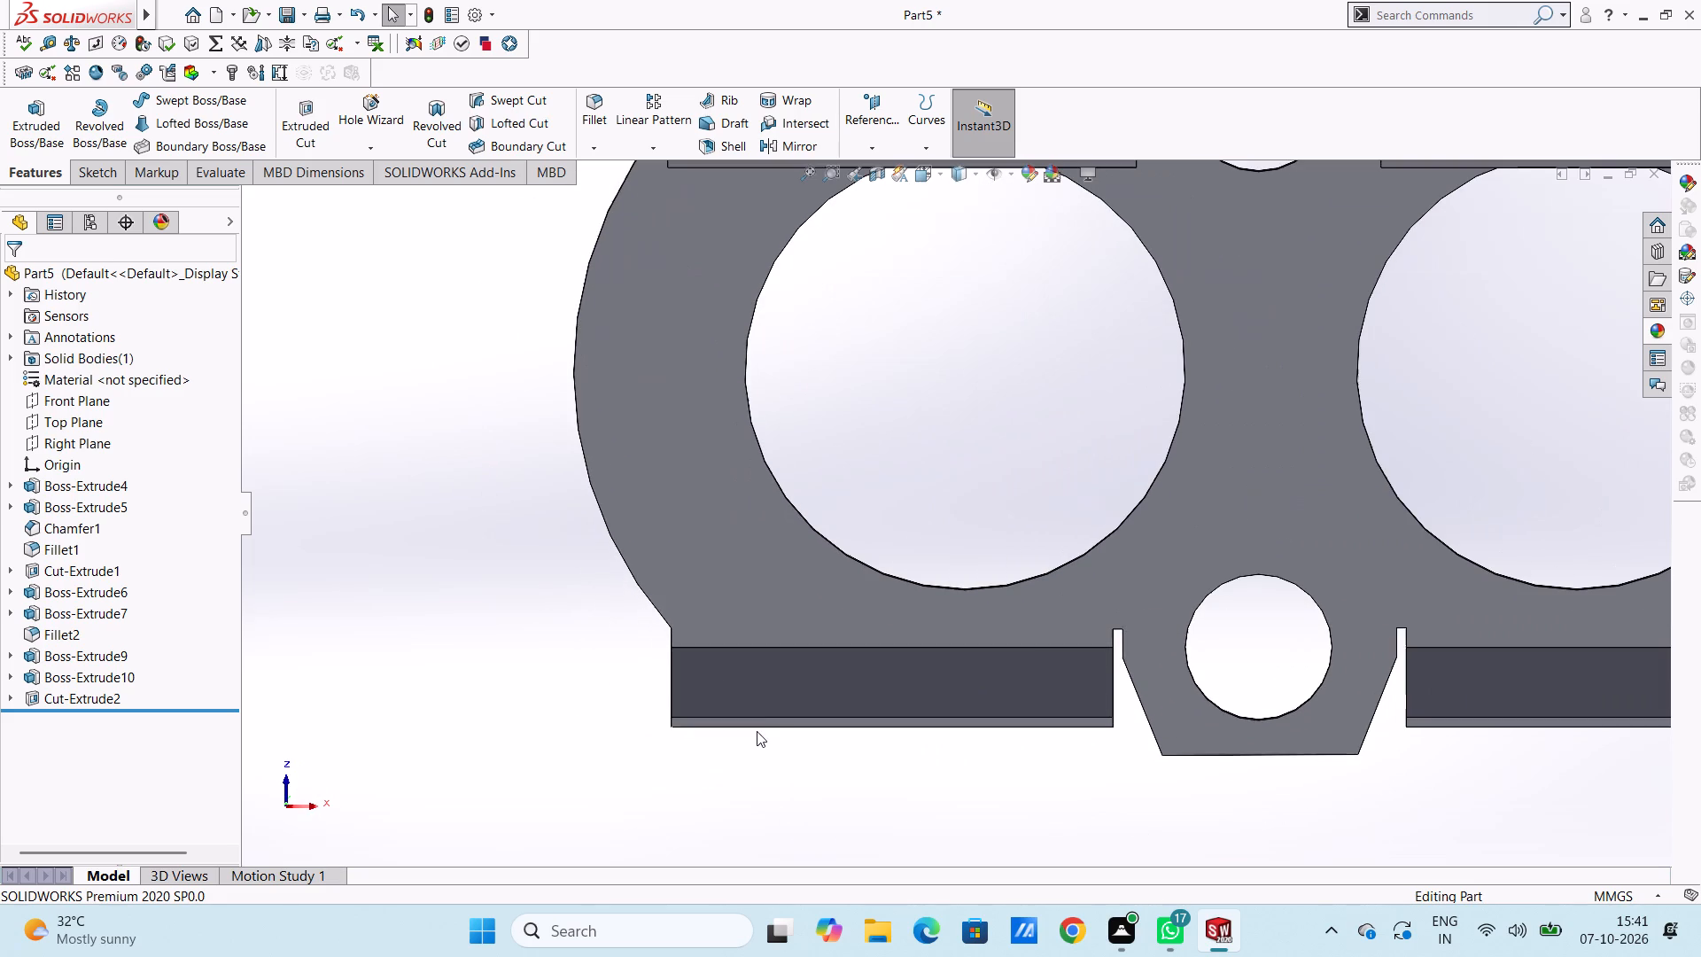
left_click(808, 722)
left_click(885, 674)
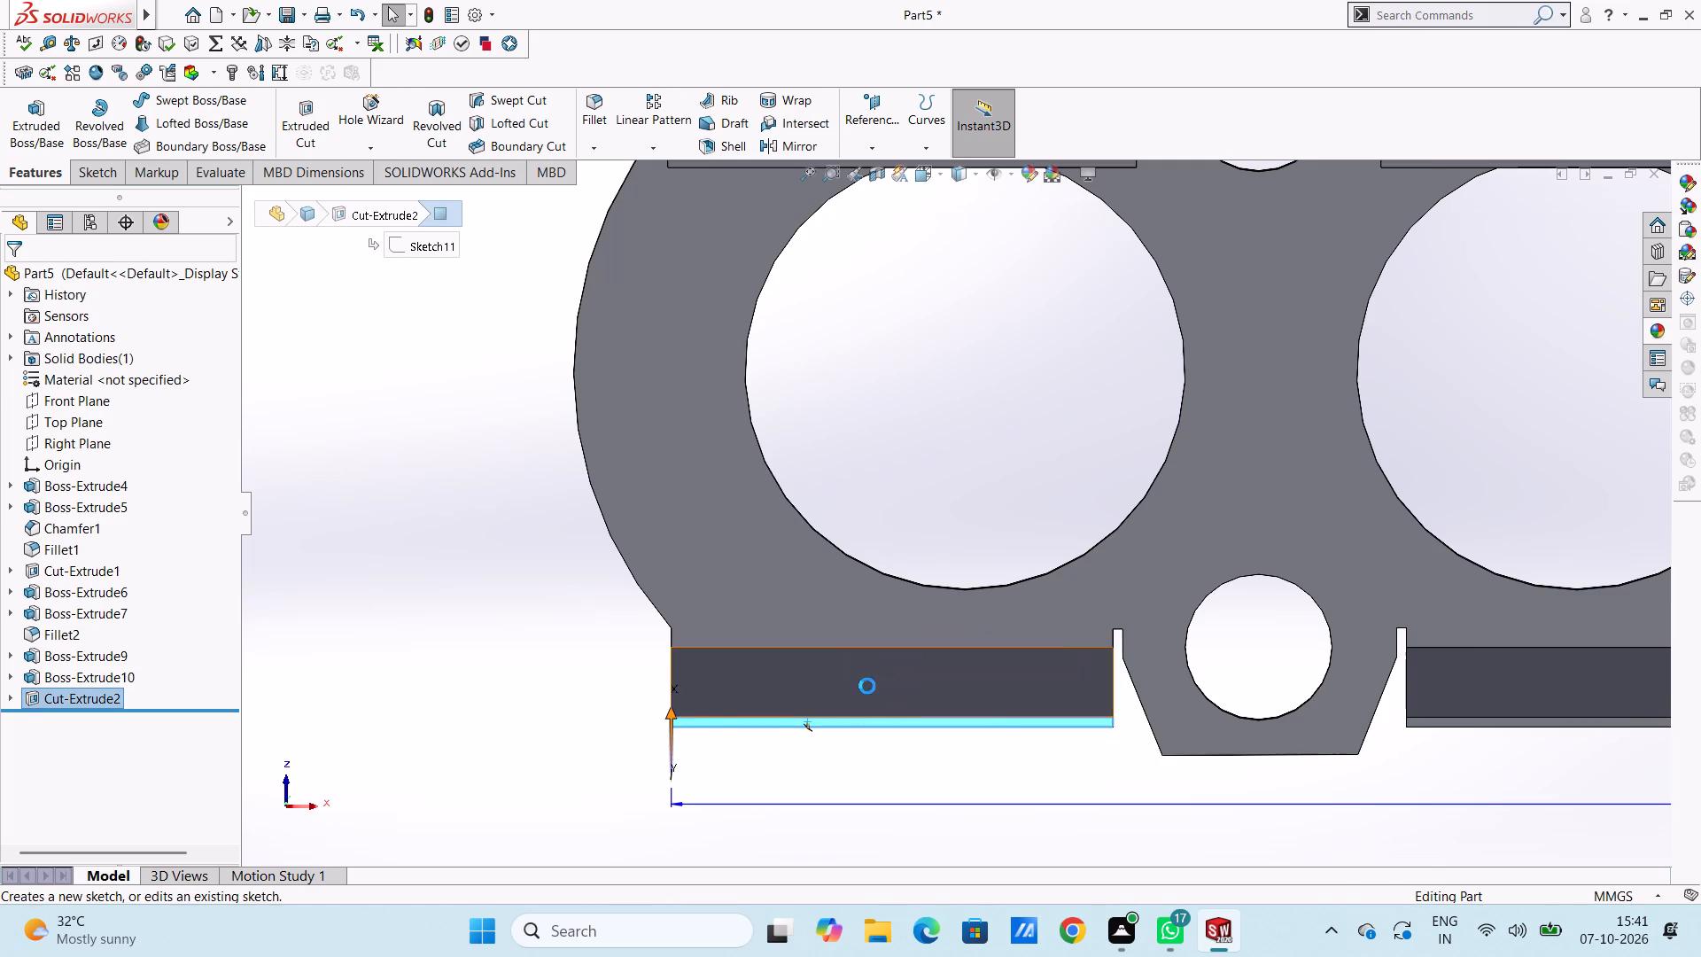
left_click(574, 727)
left_click(172, 127)
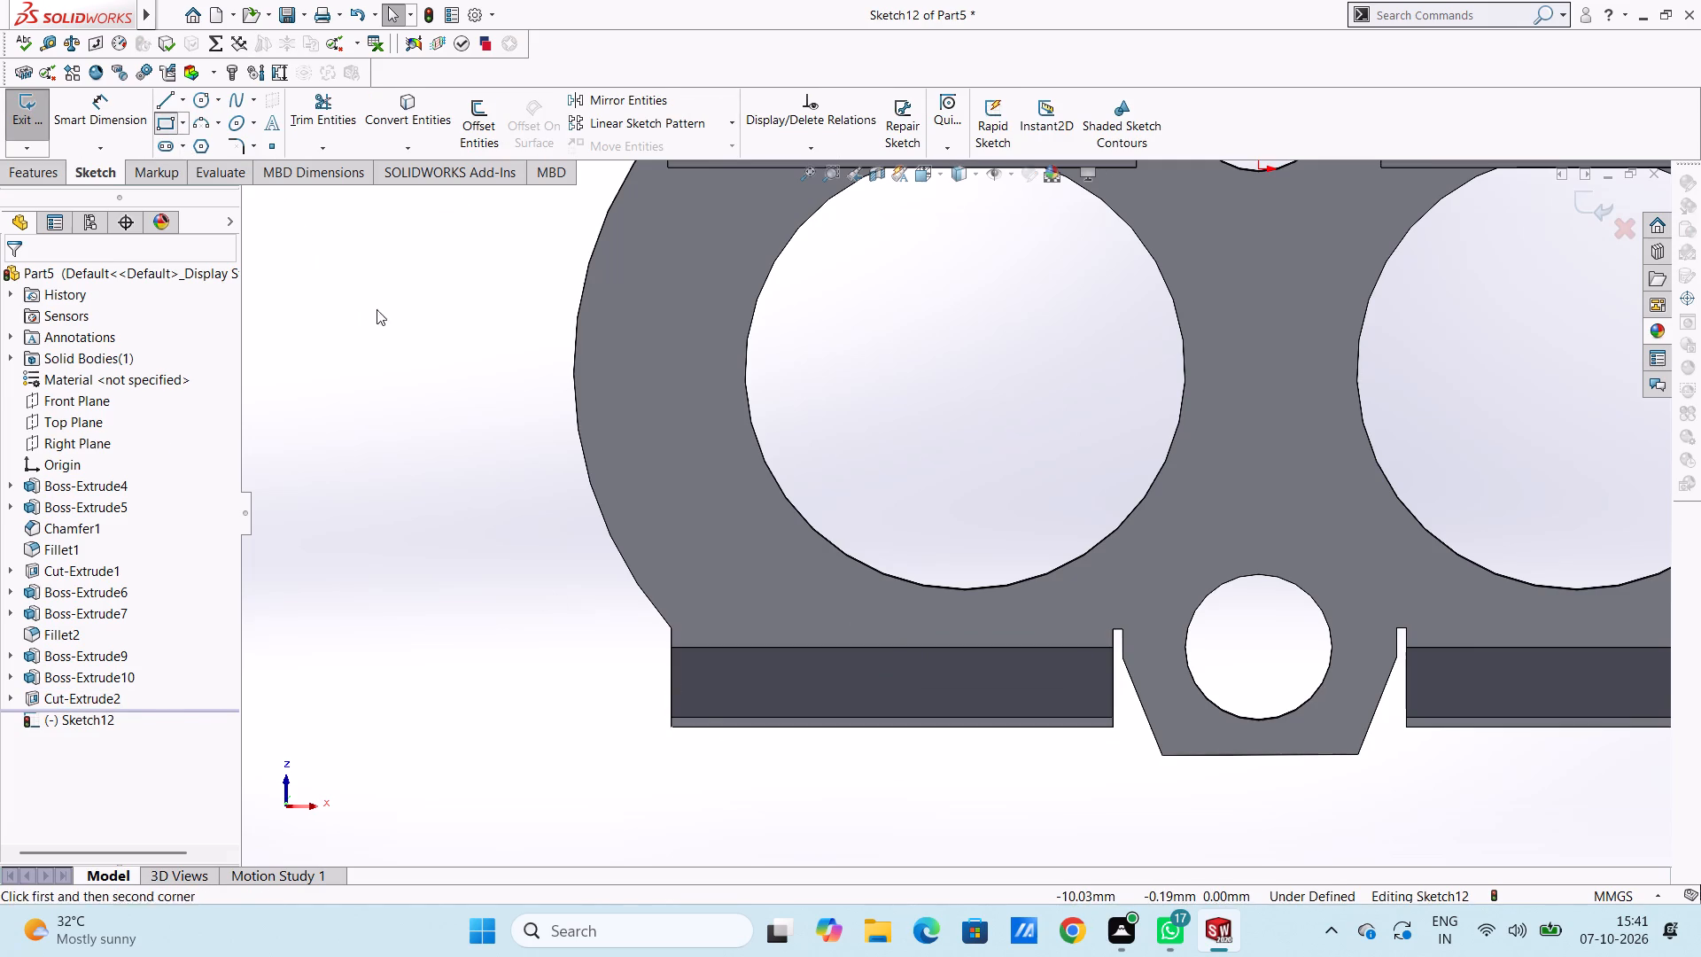
scroll(867, 822, "down", 3)
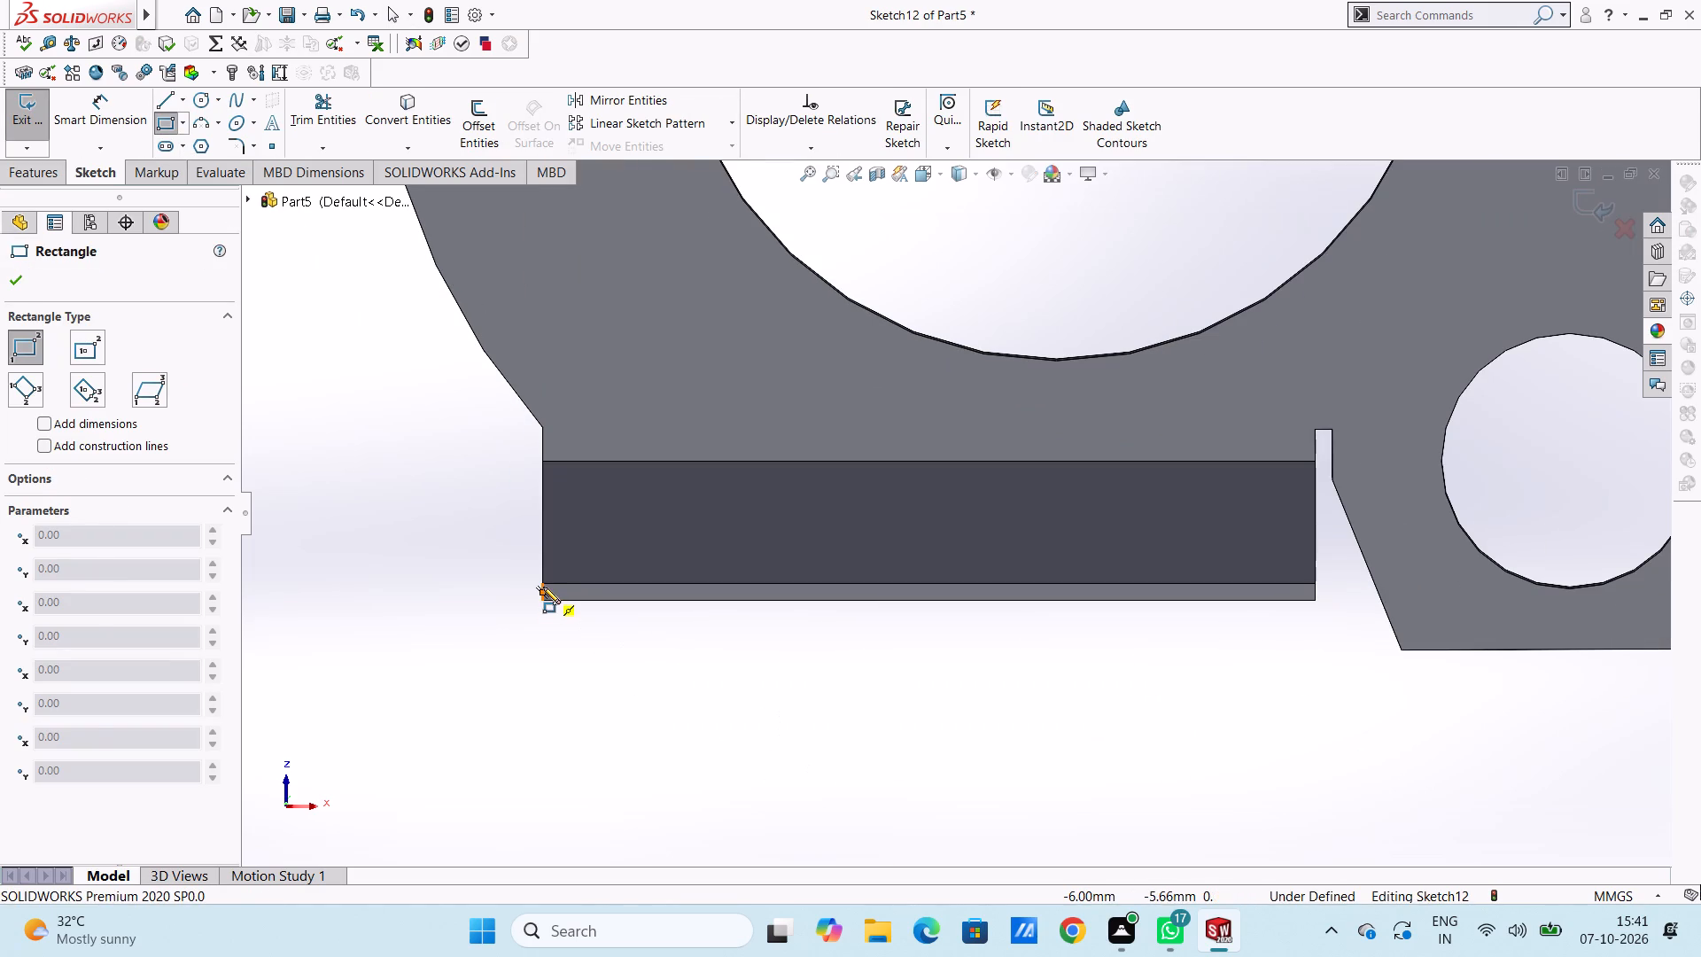
left_click(543, 584)
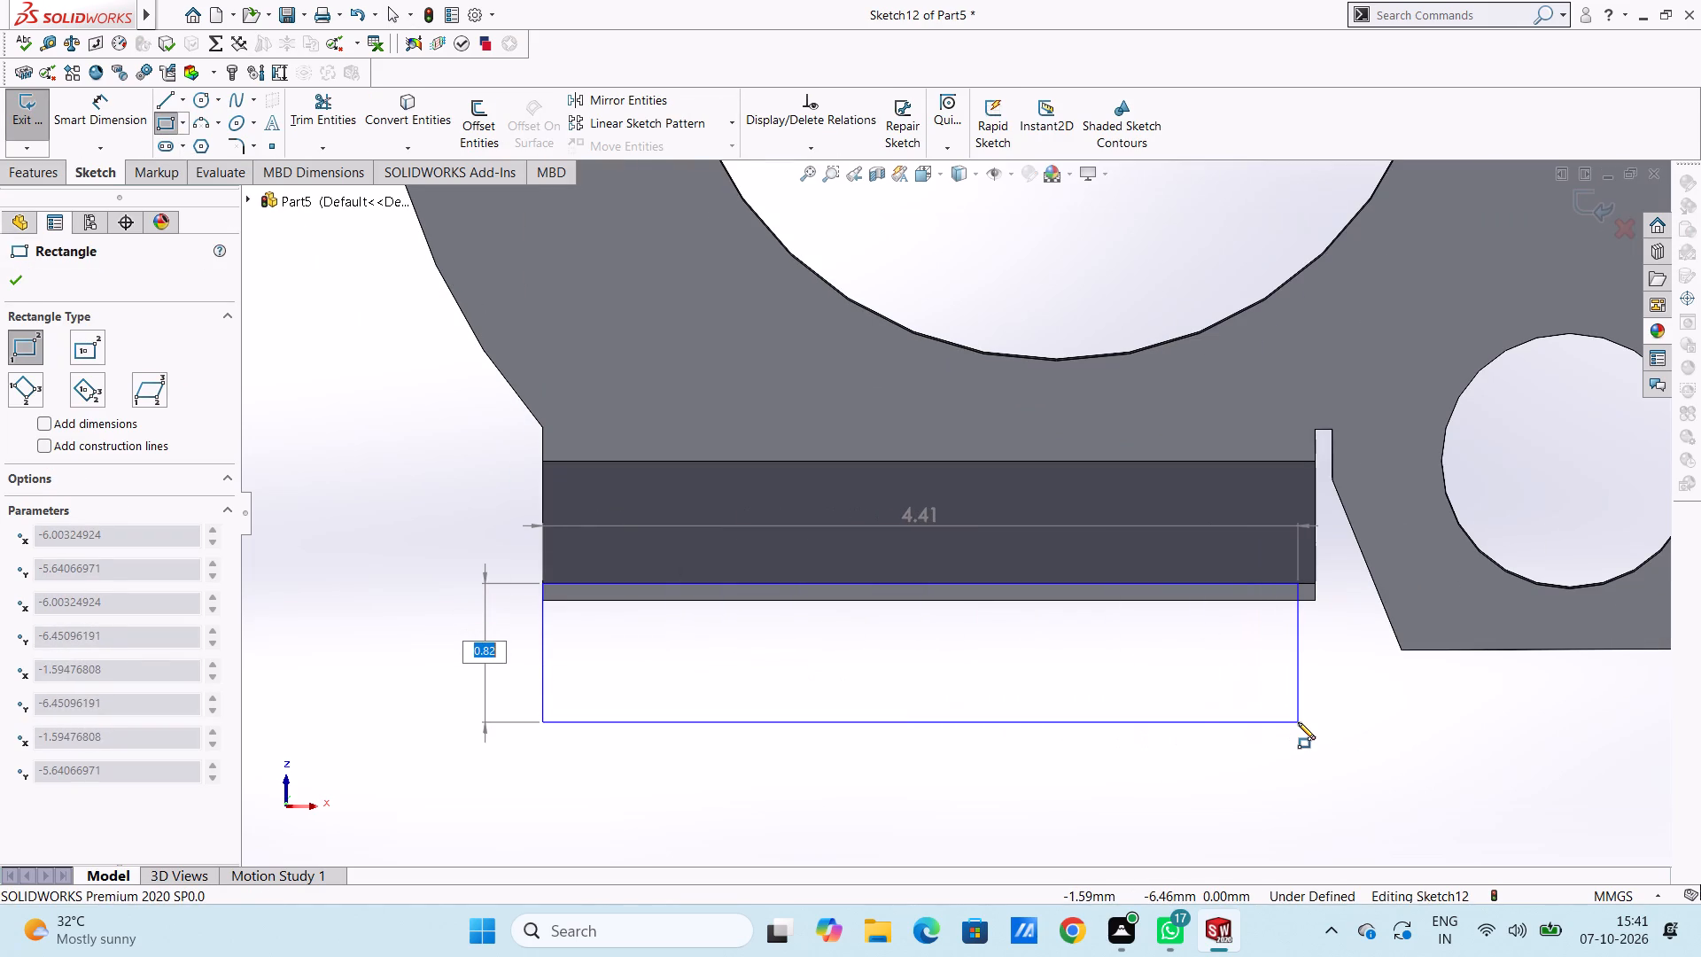
type("1.1")
key("Return")
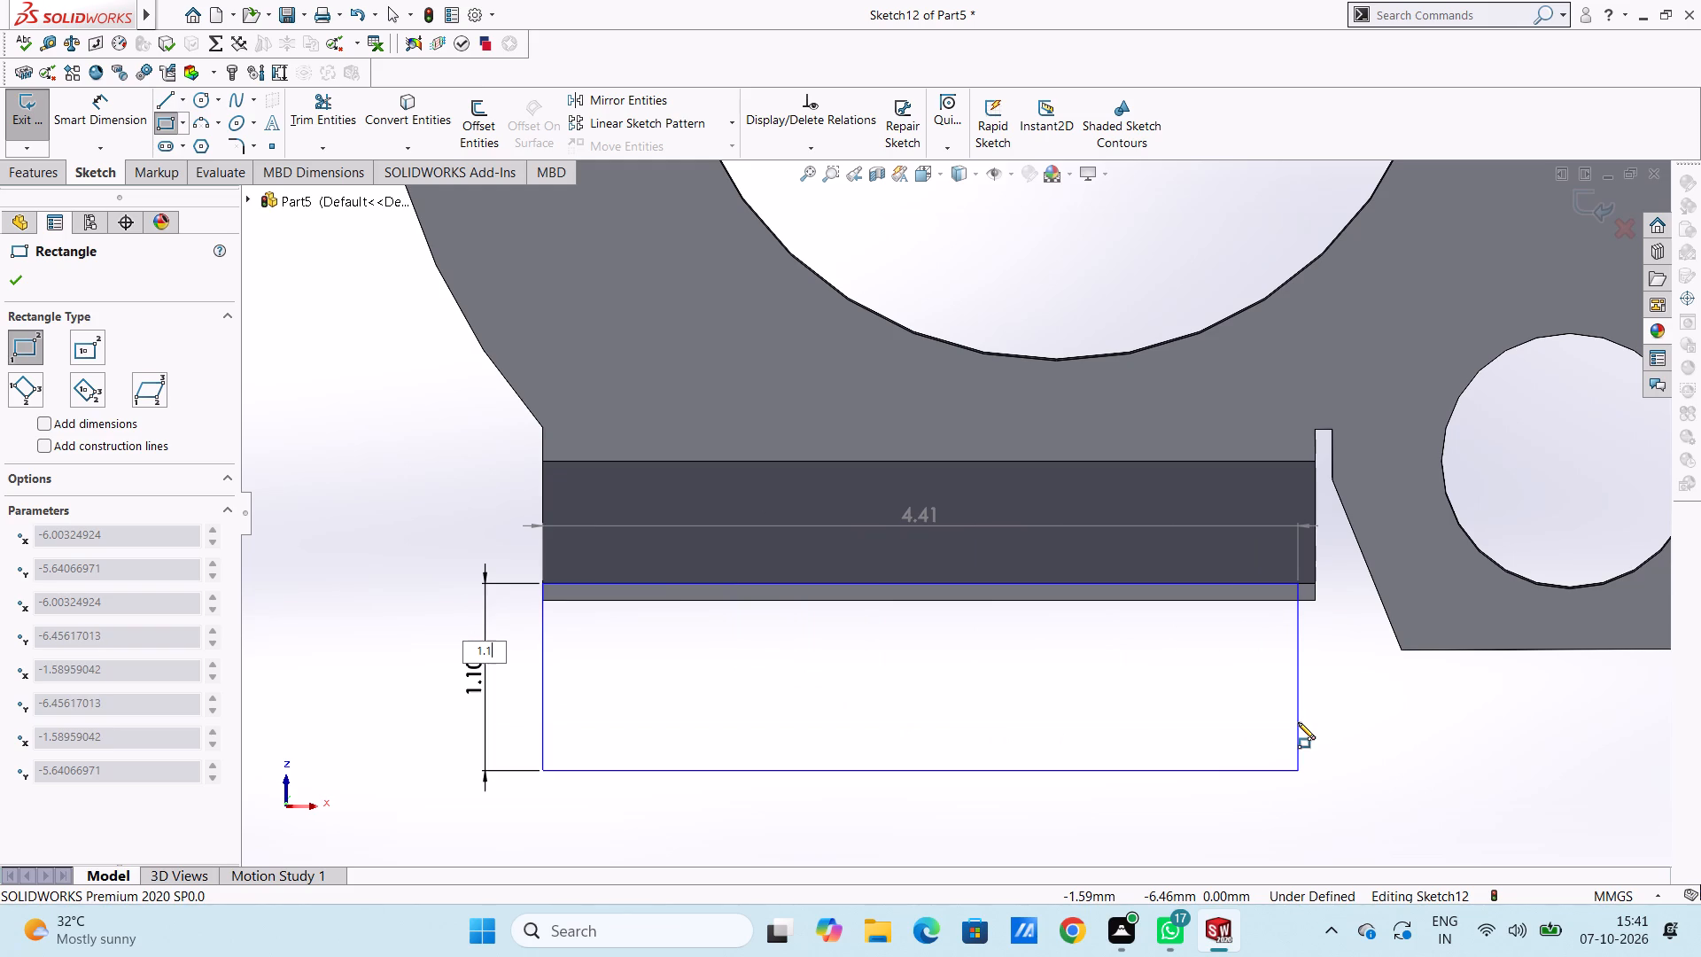
left_click(1317, 583)
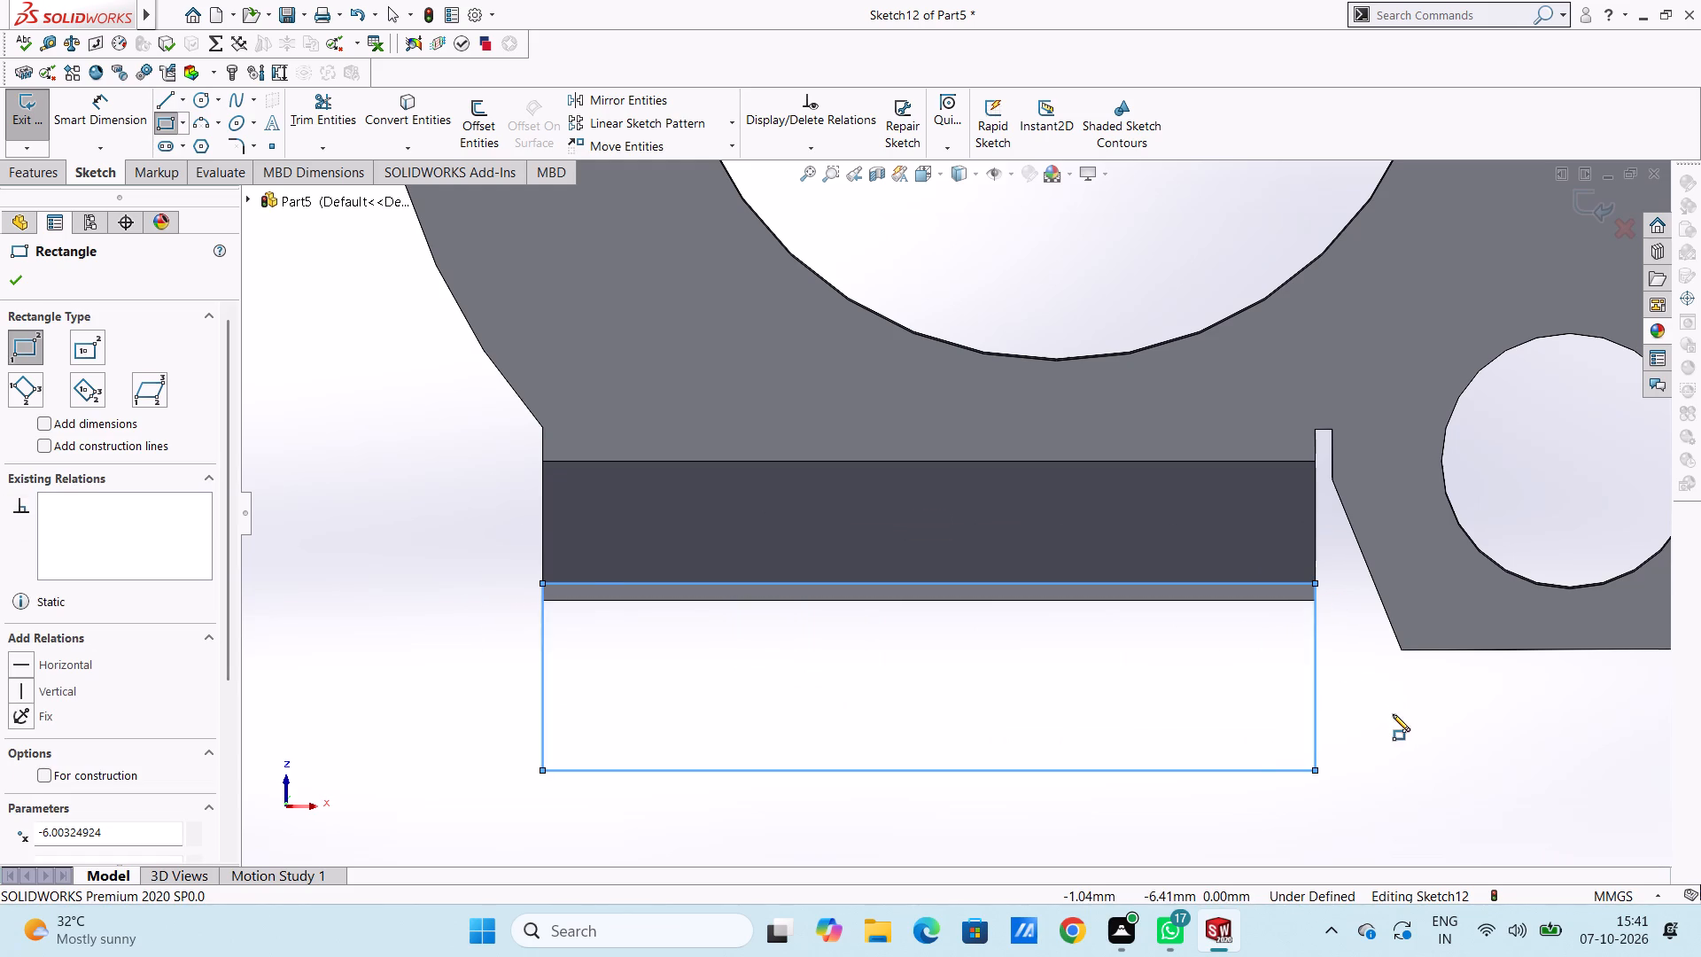
In the same sketch, draw a second rectangle about 3.9 mm wide extending 1.1 mm outward from the shorter new wall's inner edge.
scroll(1391, 721, "up", 4)
scroll(1385, 602, "down", 4)
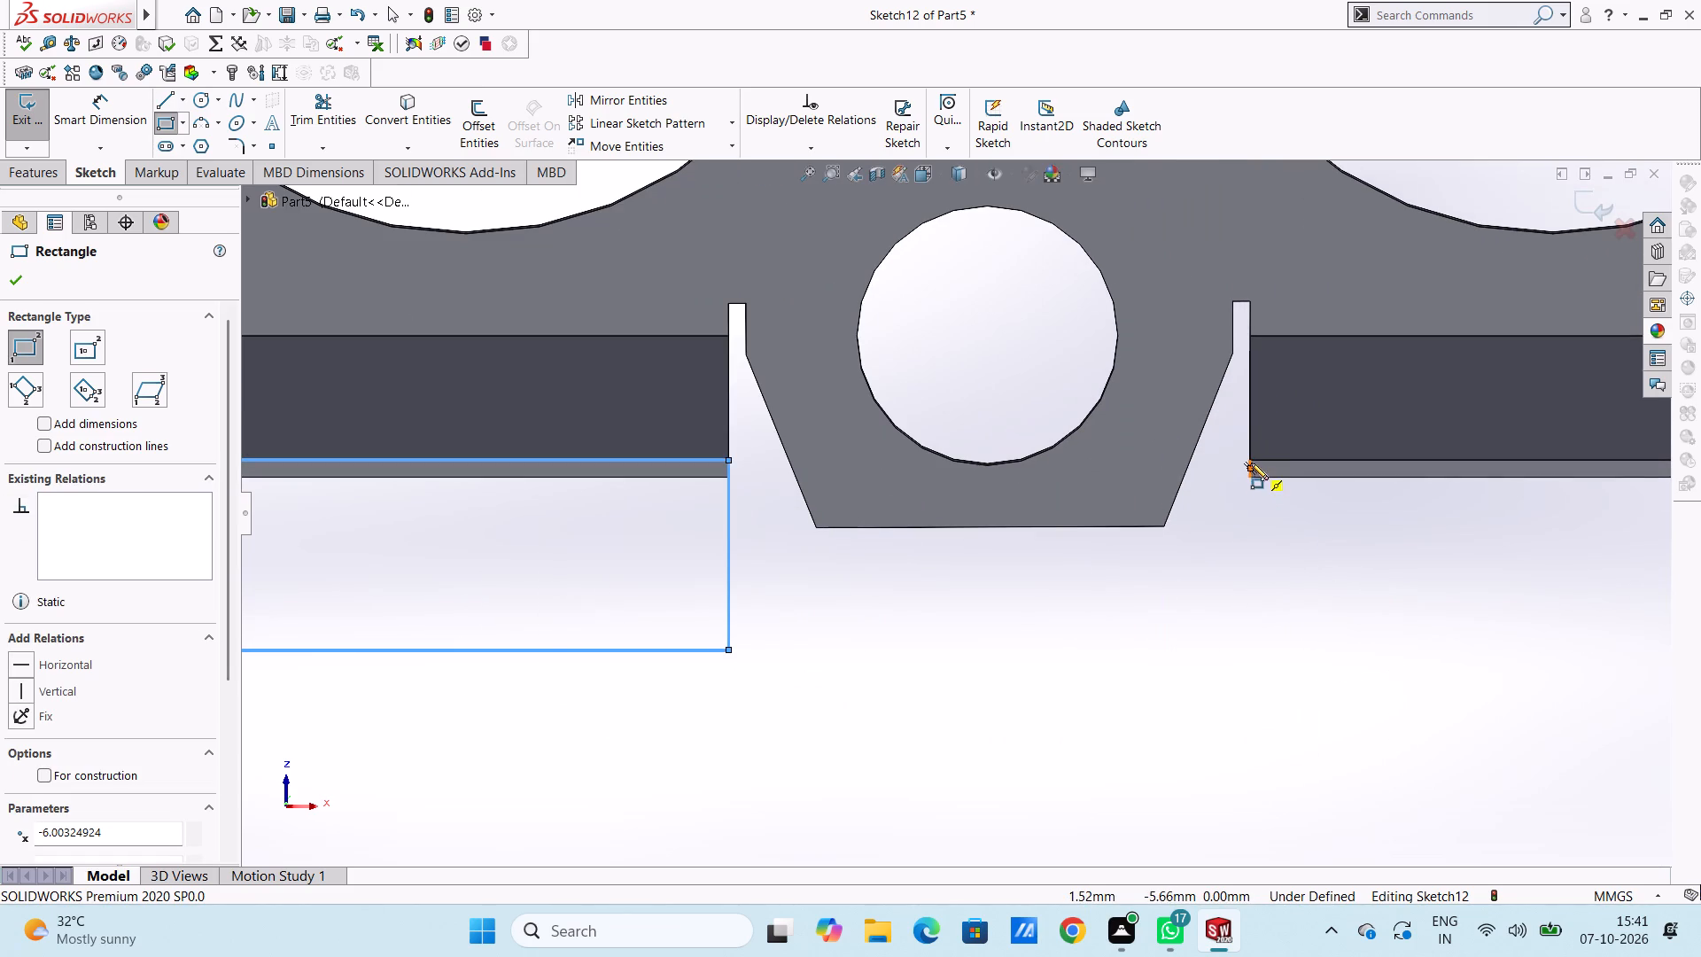
left_click(1251, 461)
scroll(1455, 543, "up", 4)
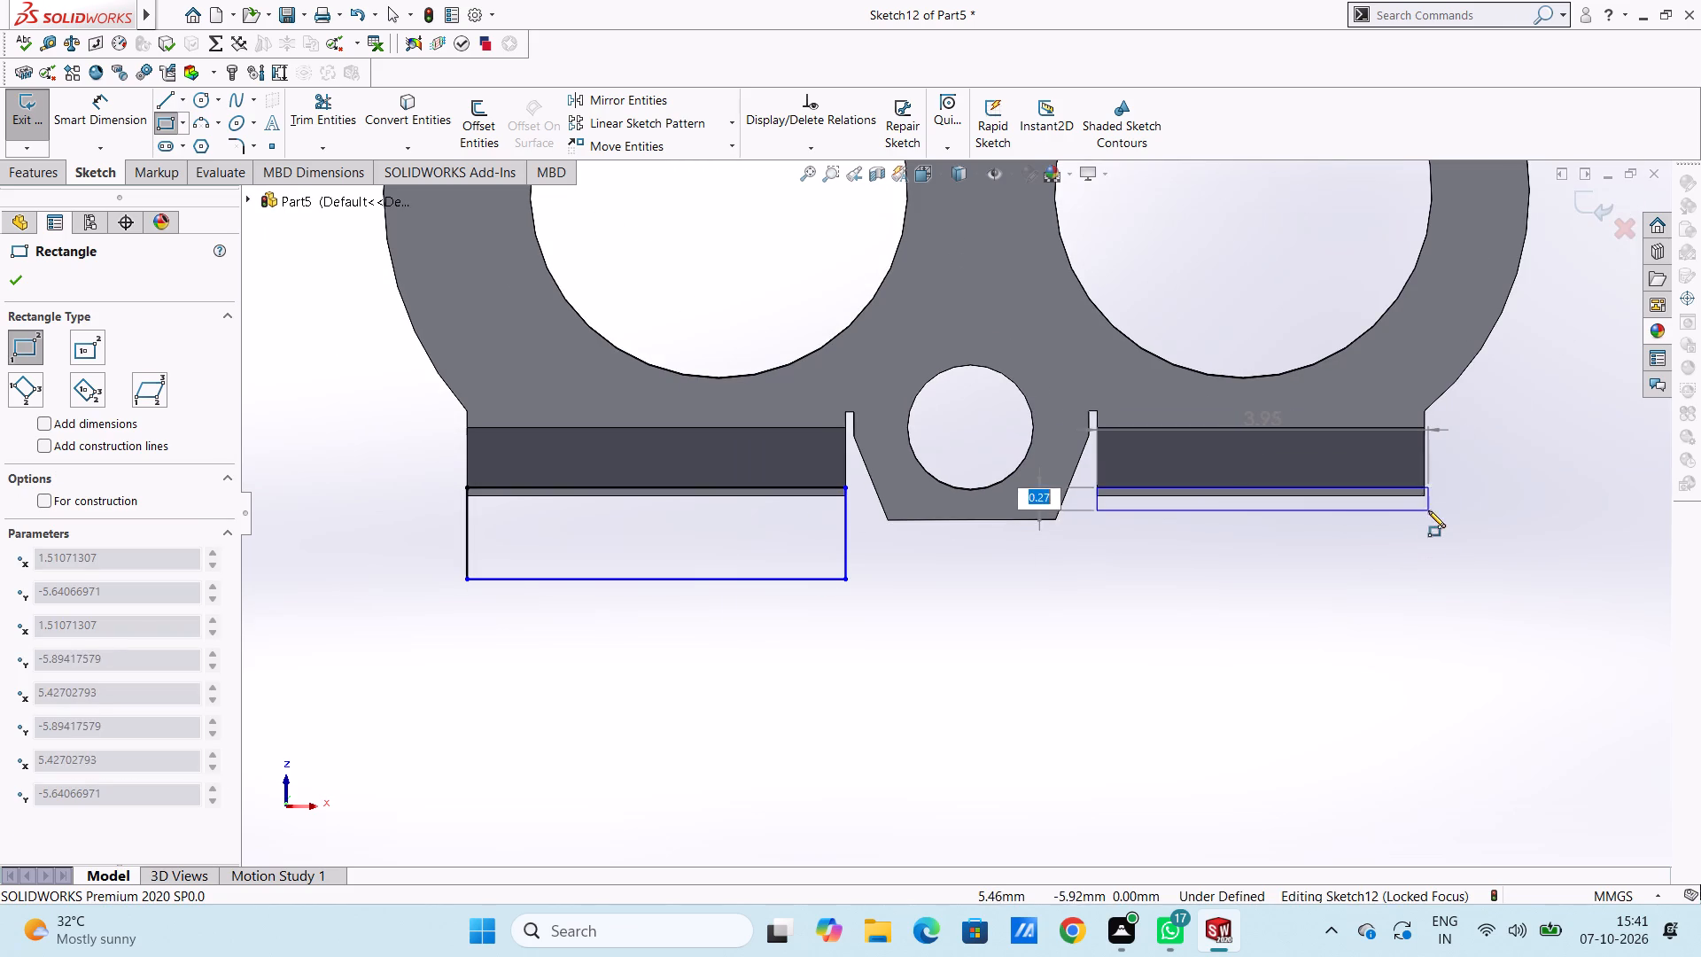
type("1.1")
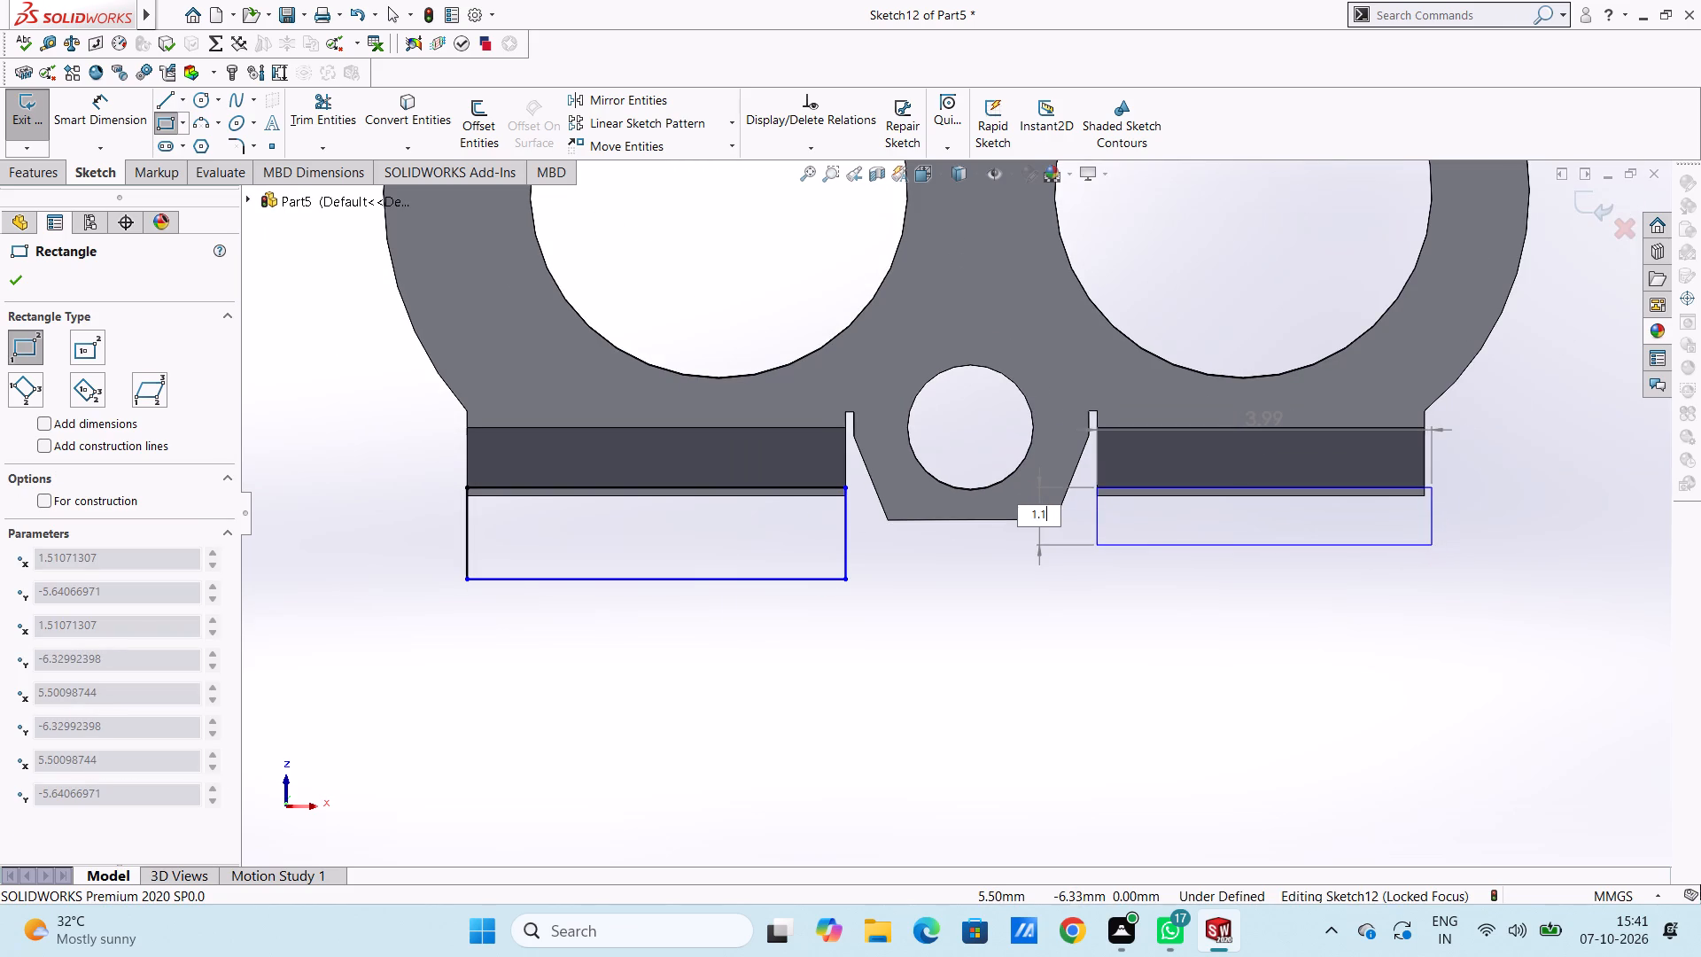
key("Return")
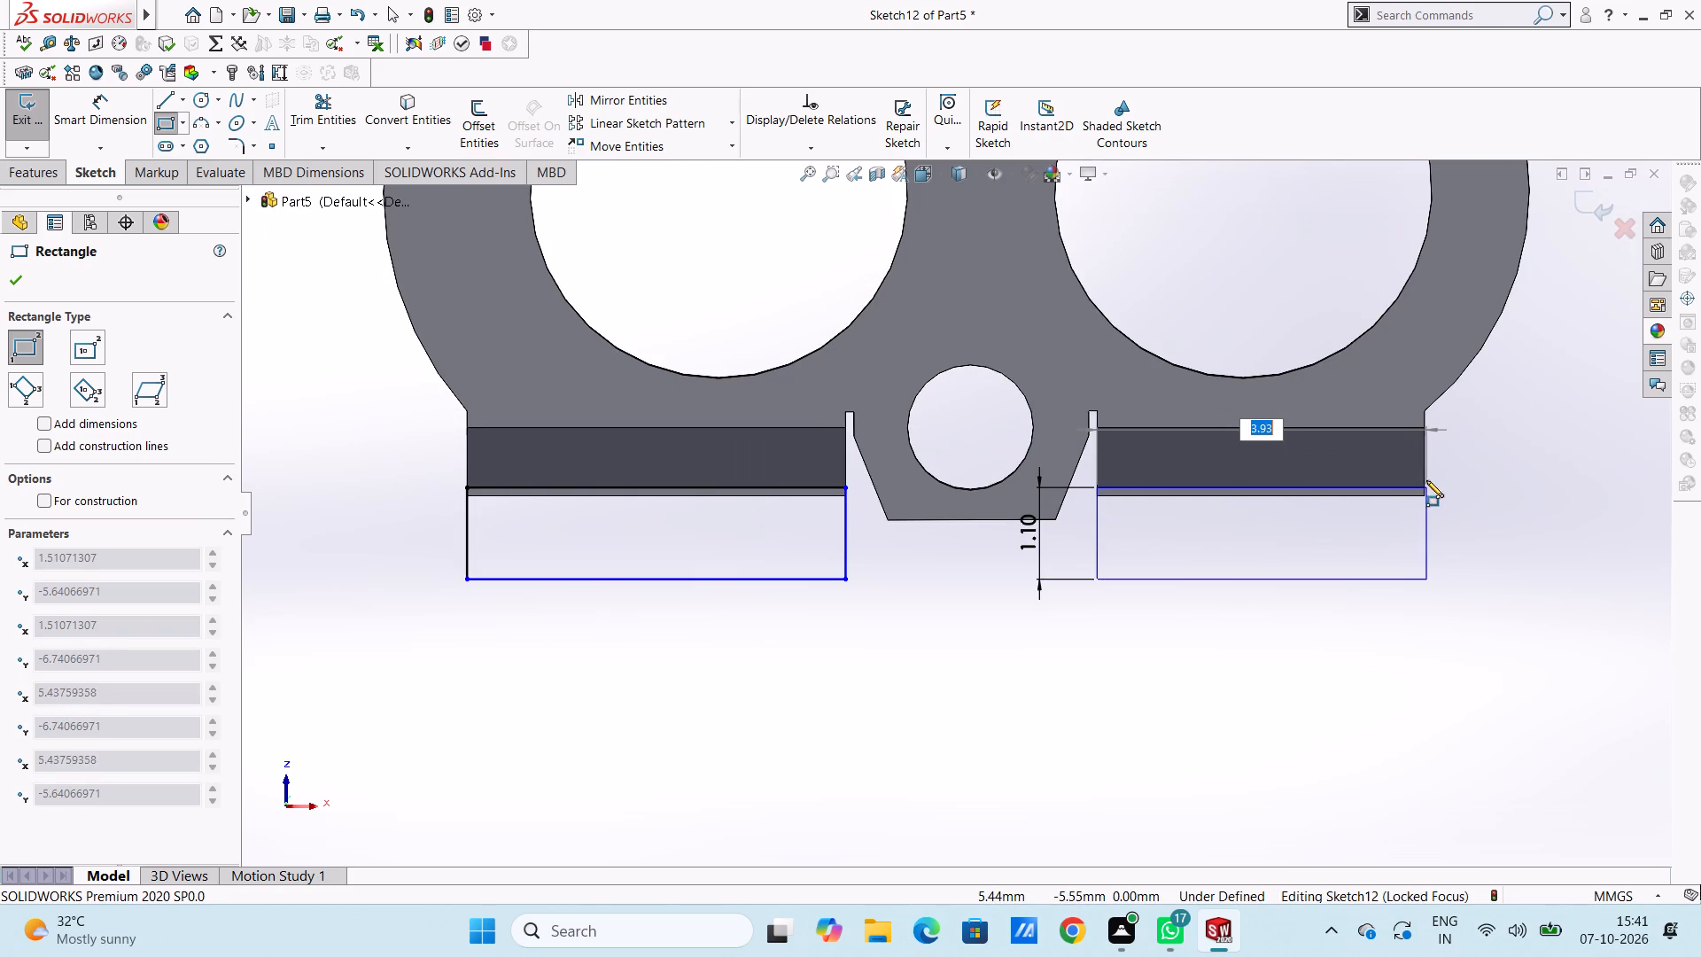
left_click(1426, 487)
key("Escape")
key("Escape")
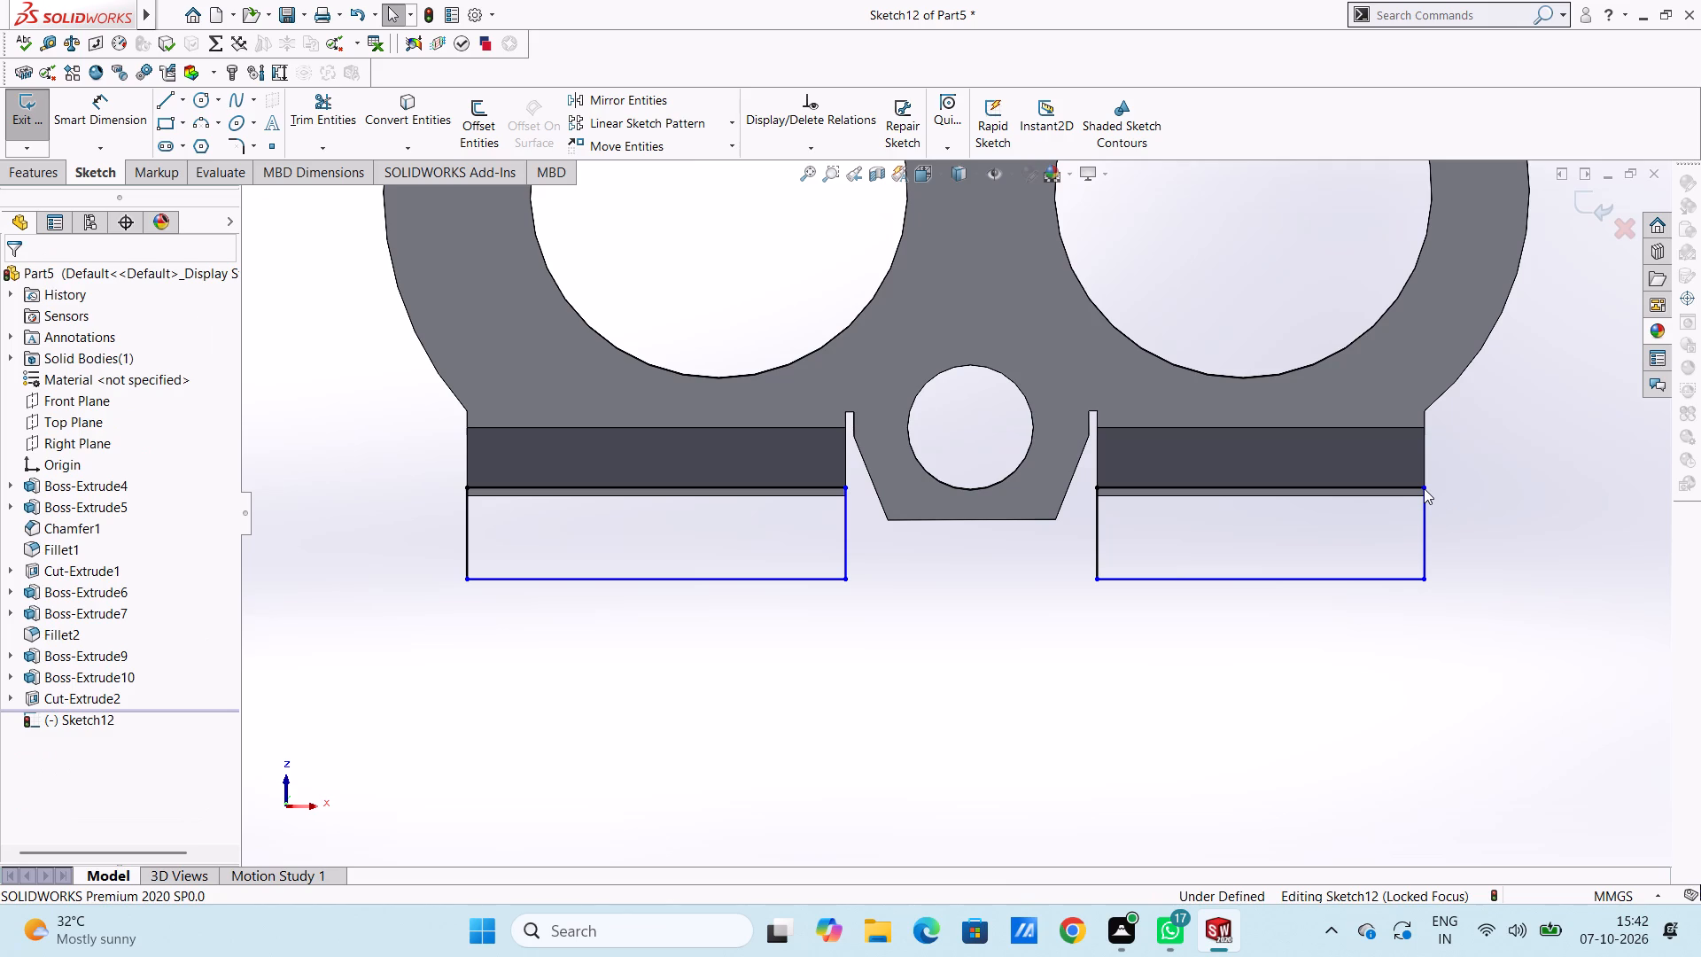
Dimension the height and width of the rectangle at the longer wall, keeping the drawn values.
key("ctrl+6")
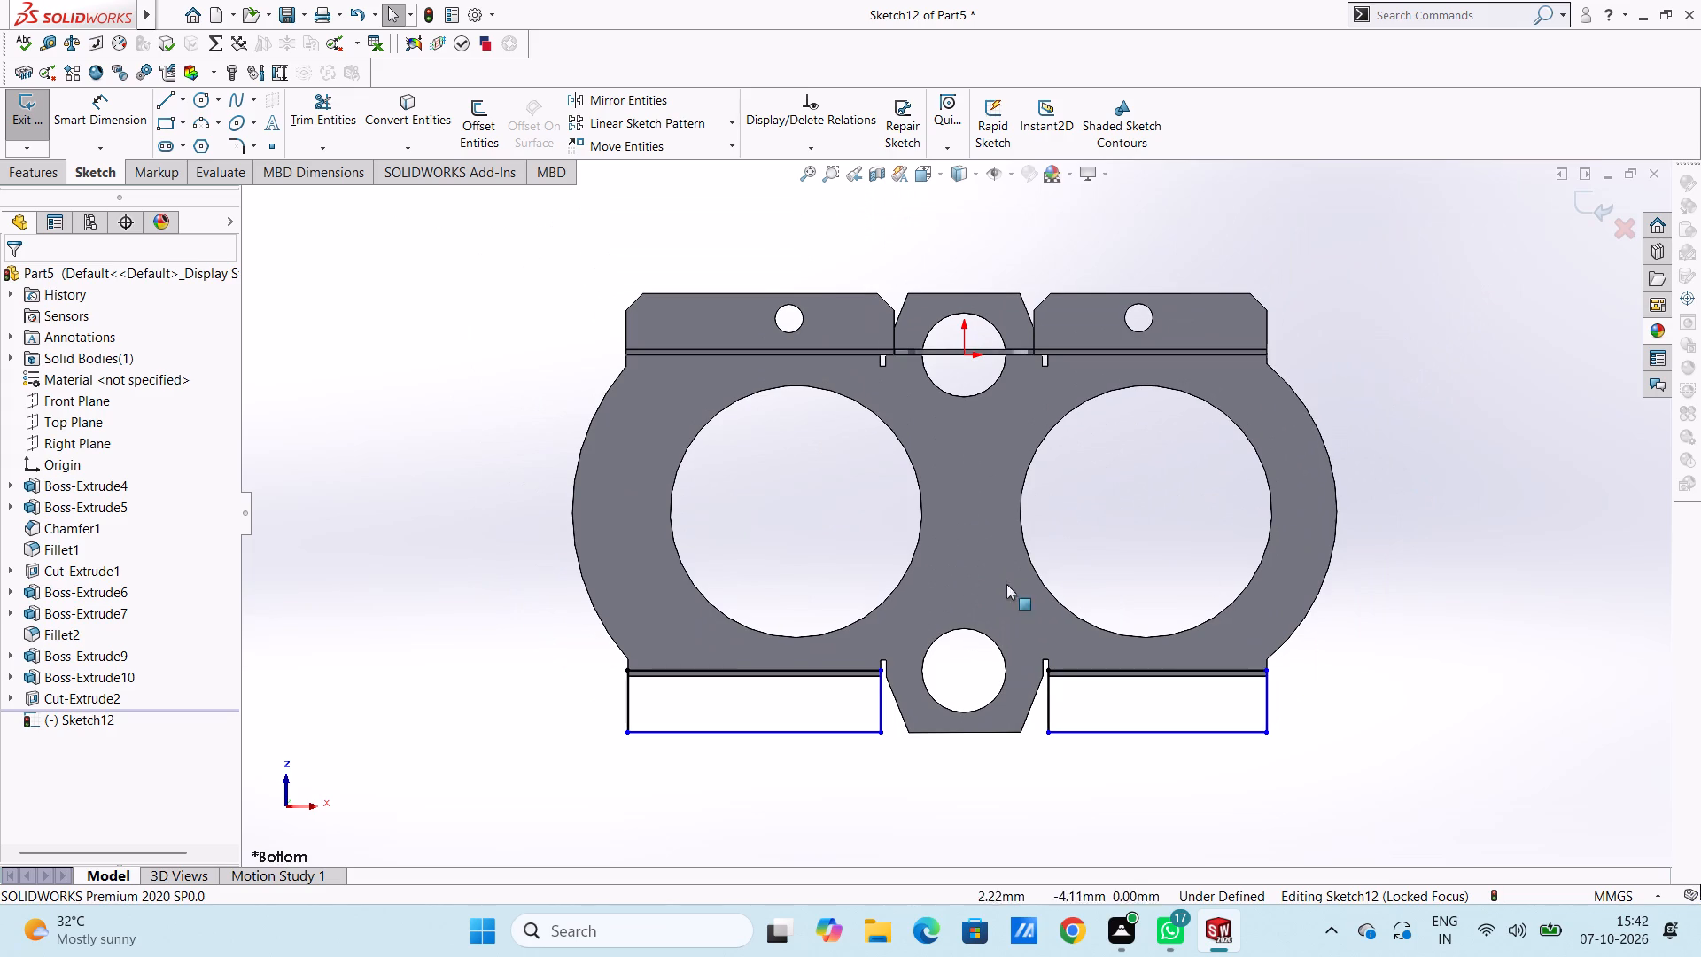
left_click(121, 119)
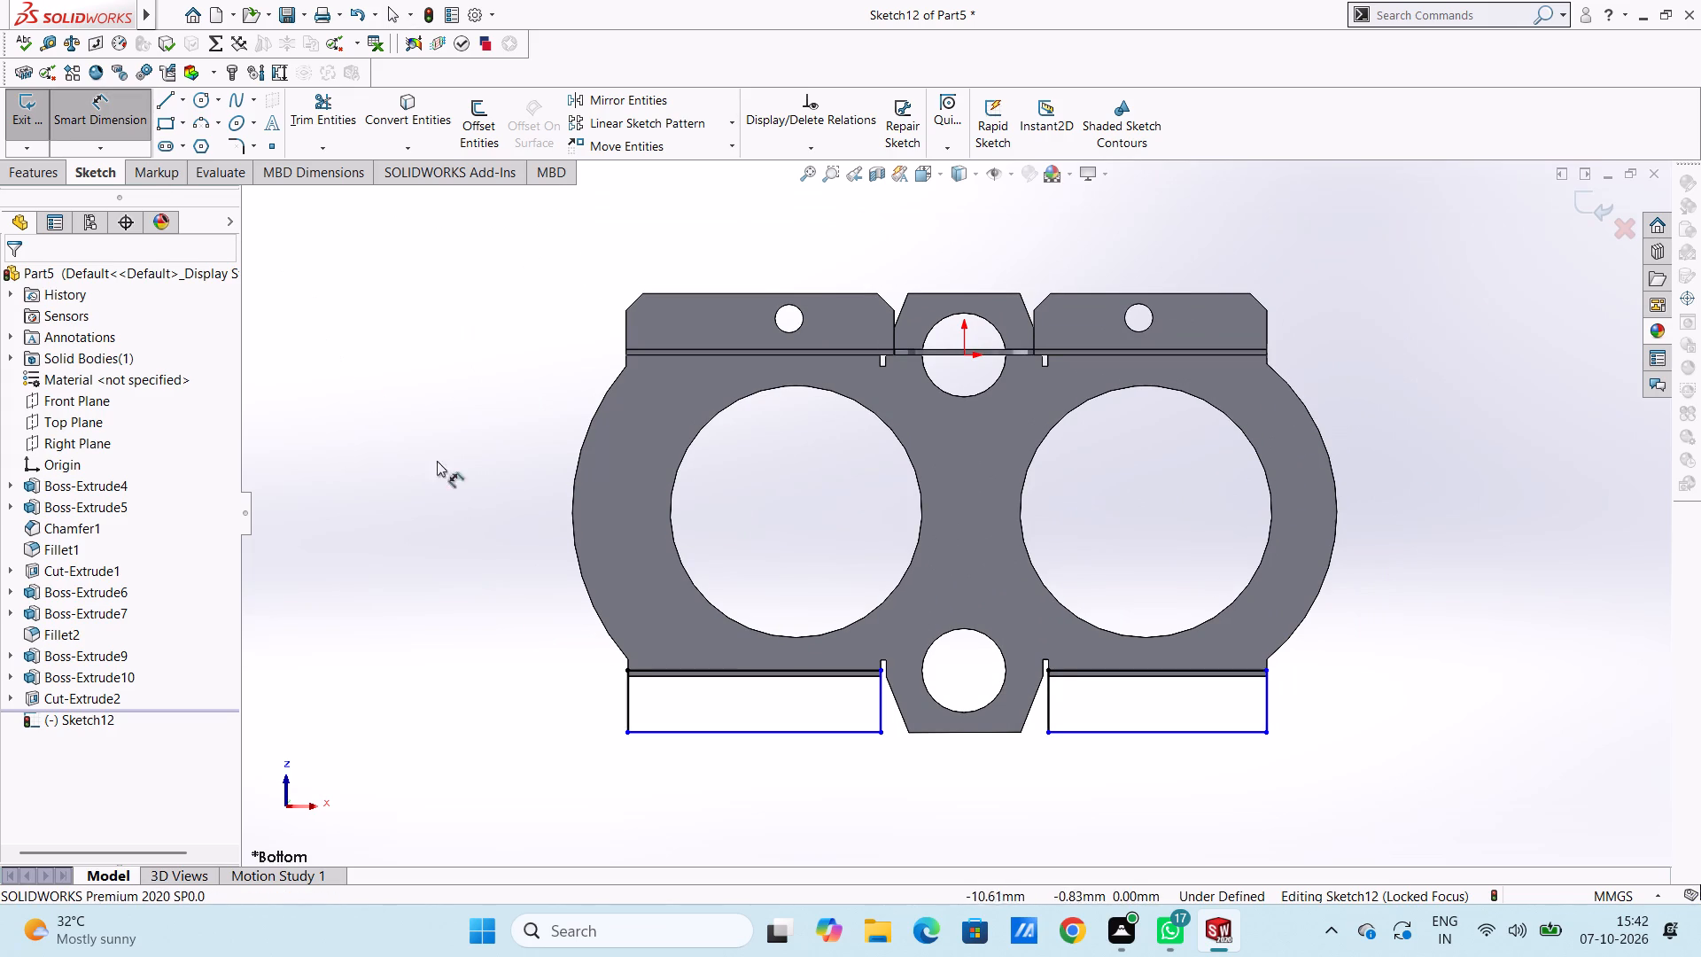
scroll(617, 697, "down", 3)
left_click(695, 668)
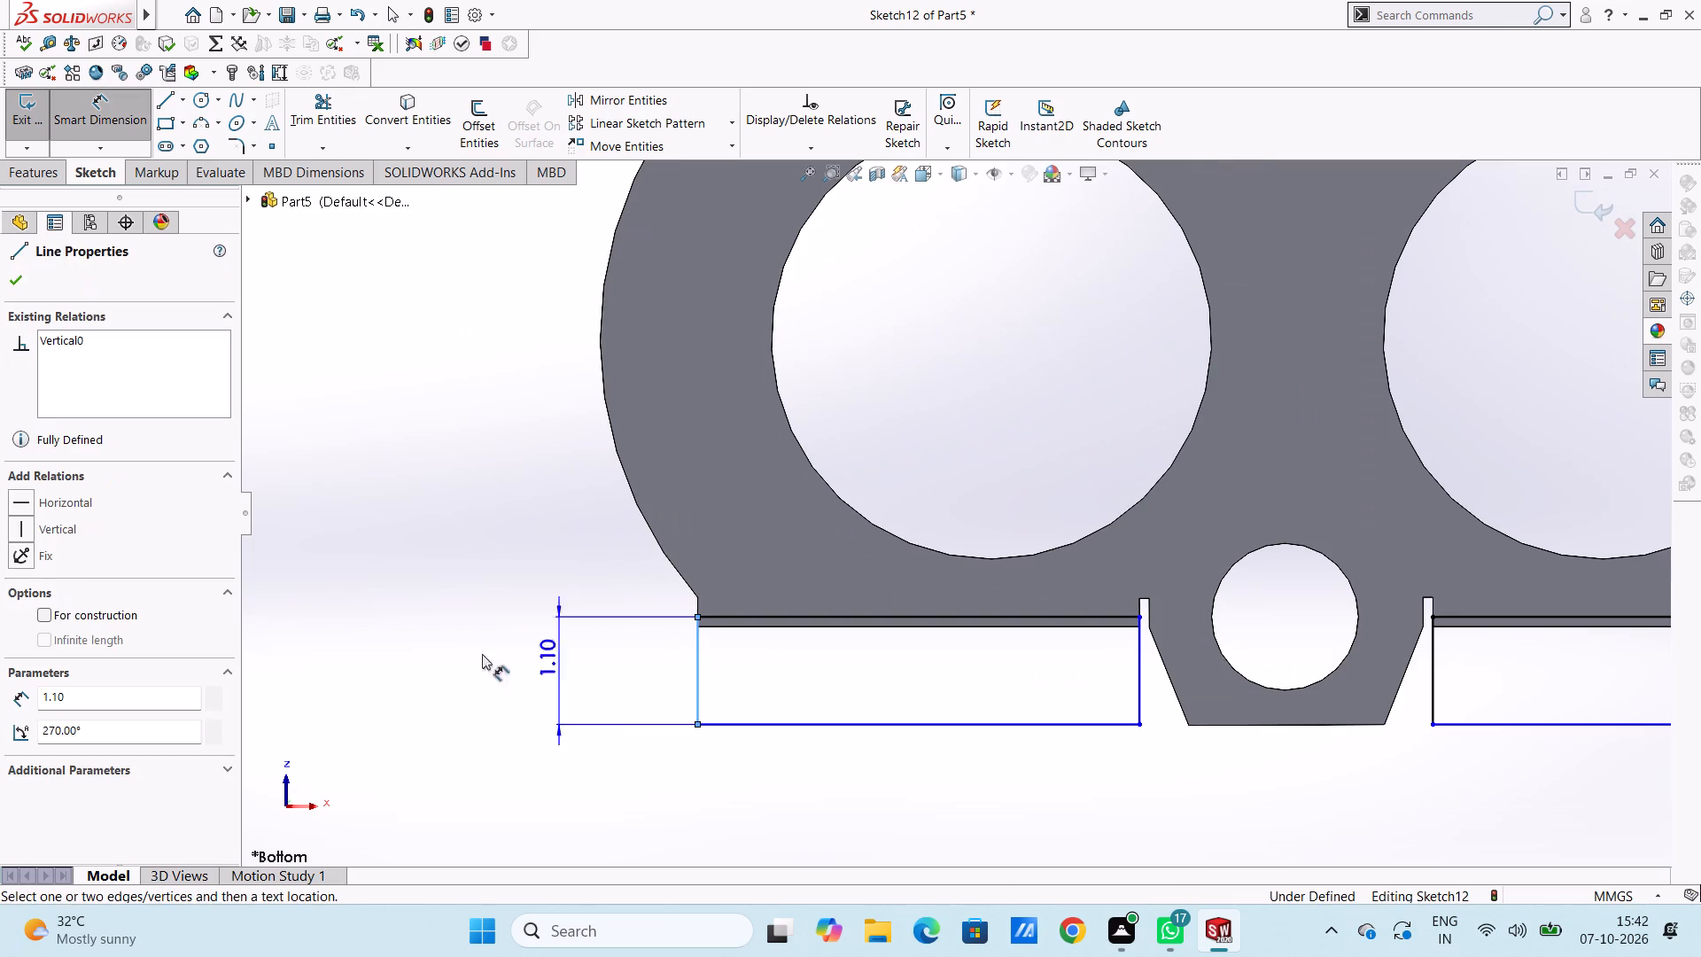
left_click(380, 634)
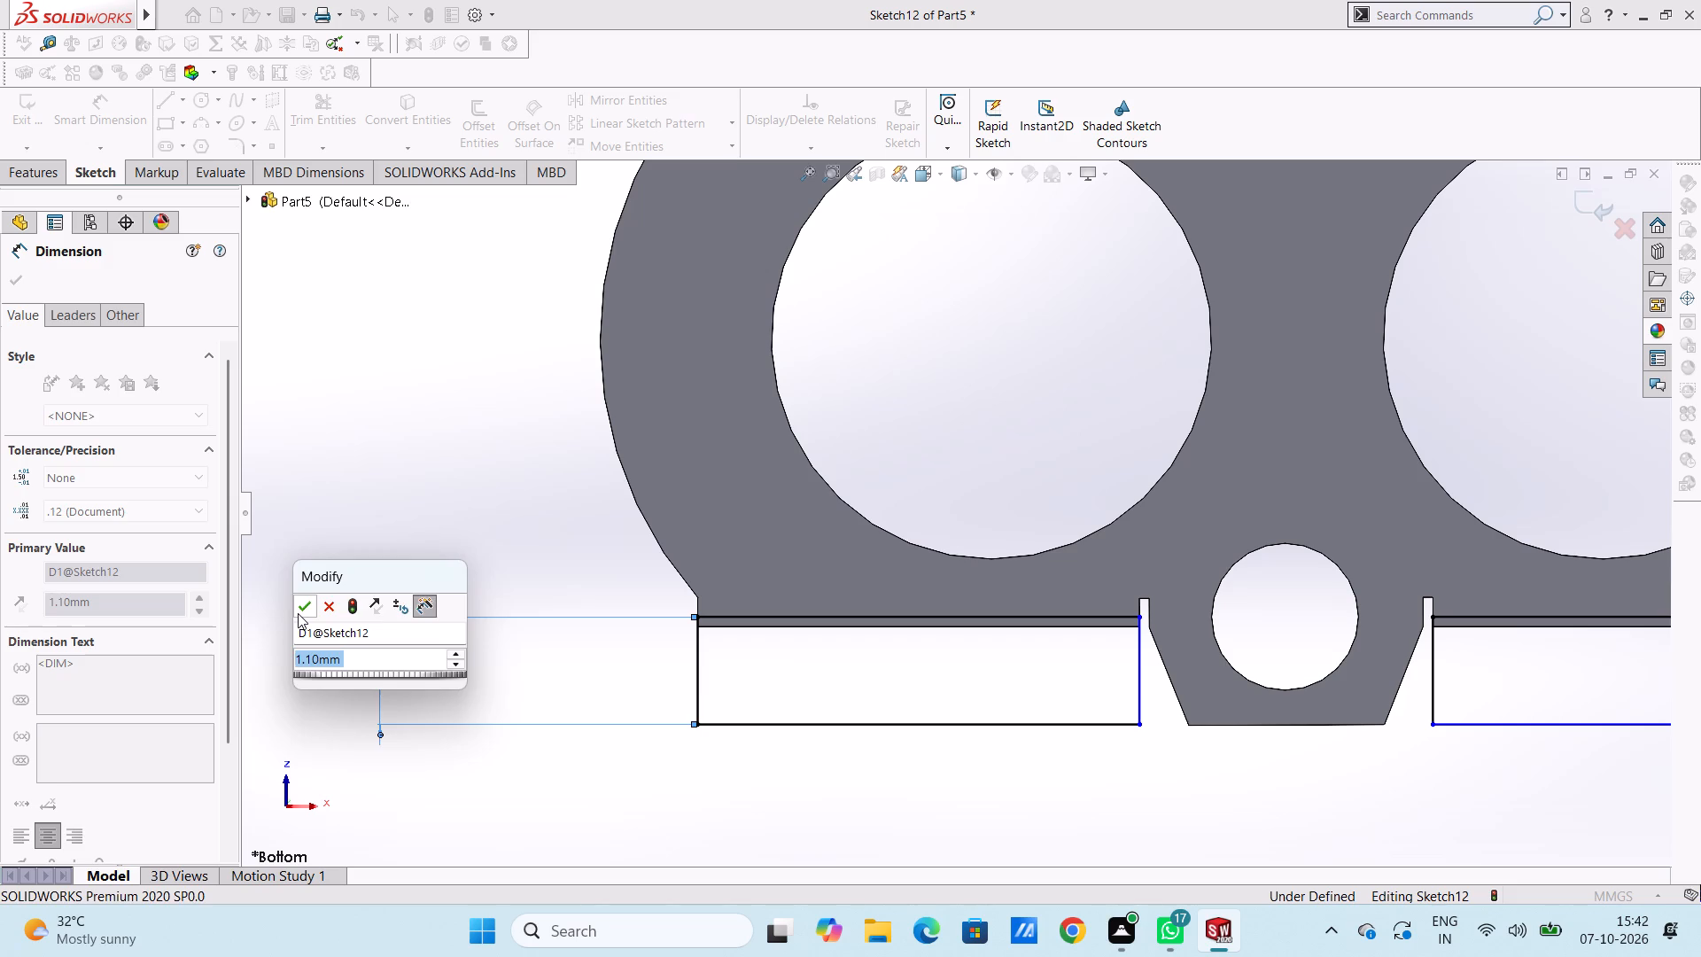
left_click(298, 613)
left_click(356, 510)
left_click(905, 727)
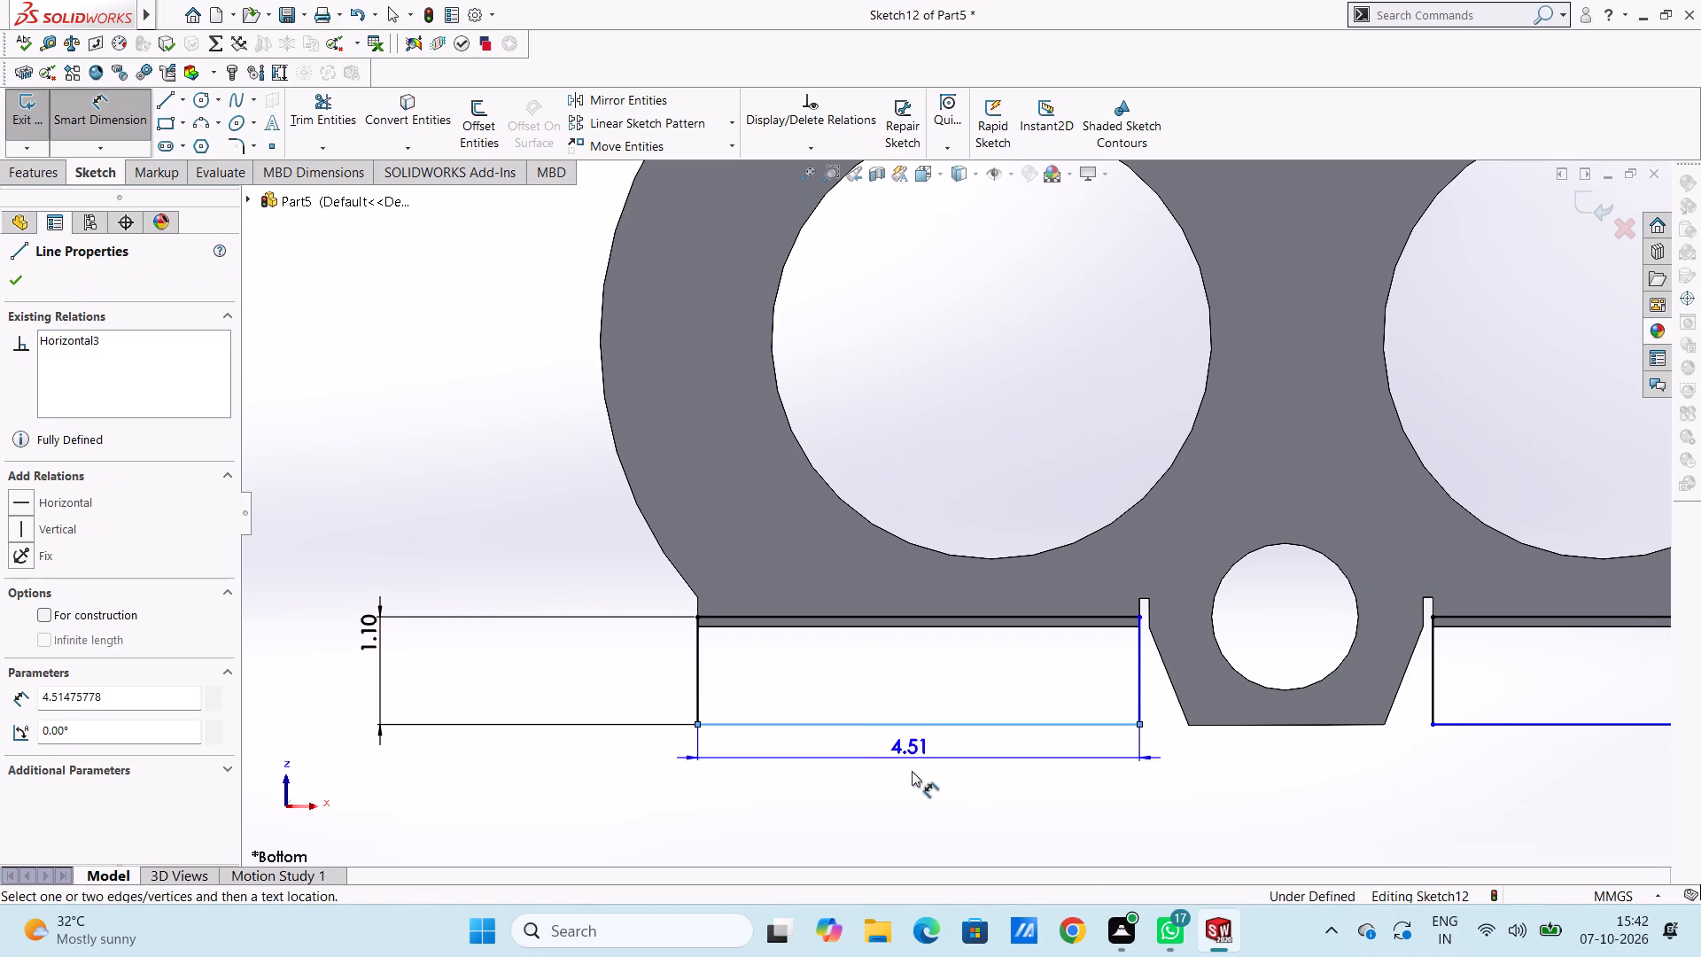
scroll(912, 772, "up", 5)
left_click(905, 767)
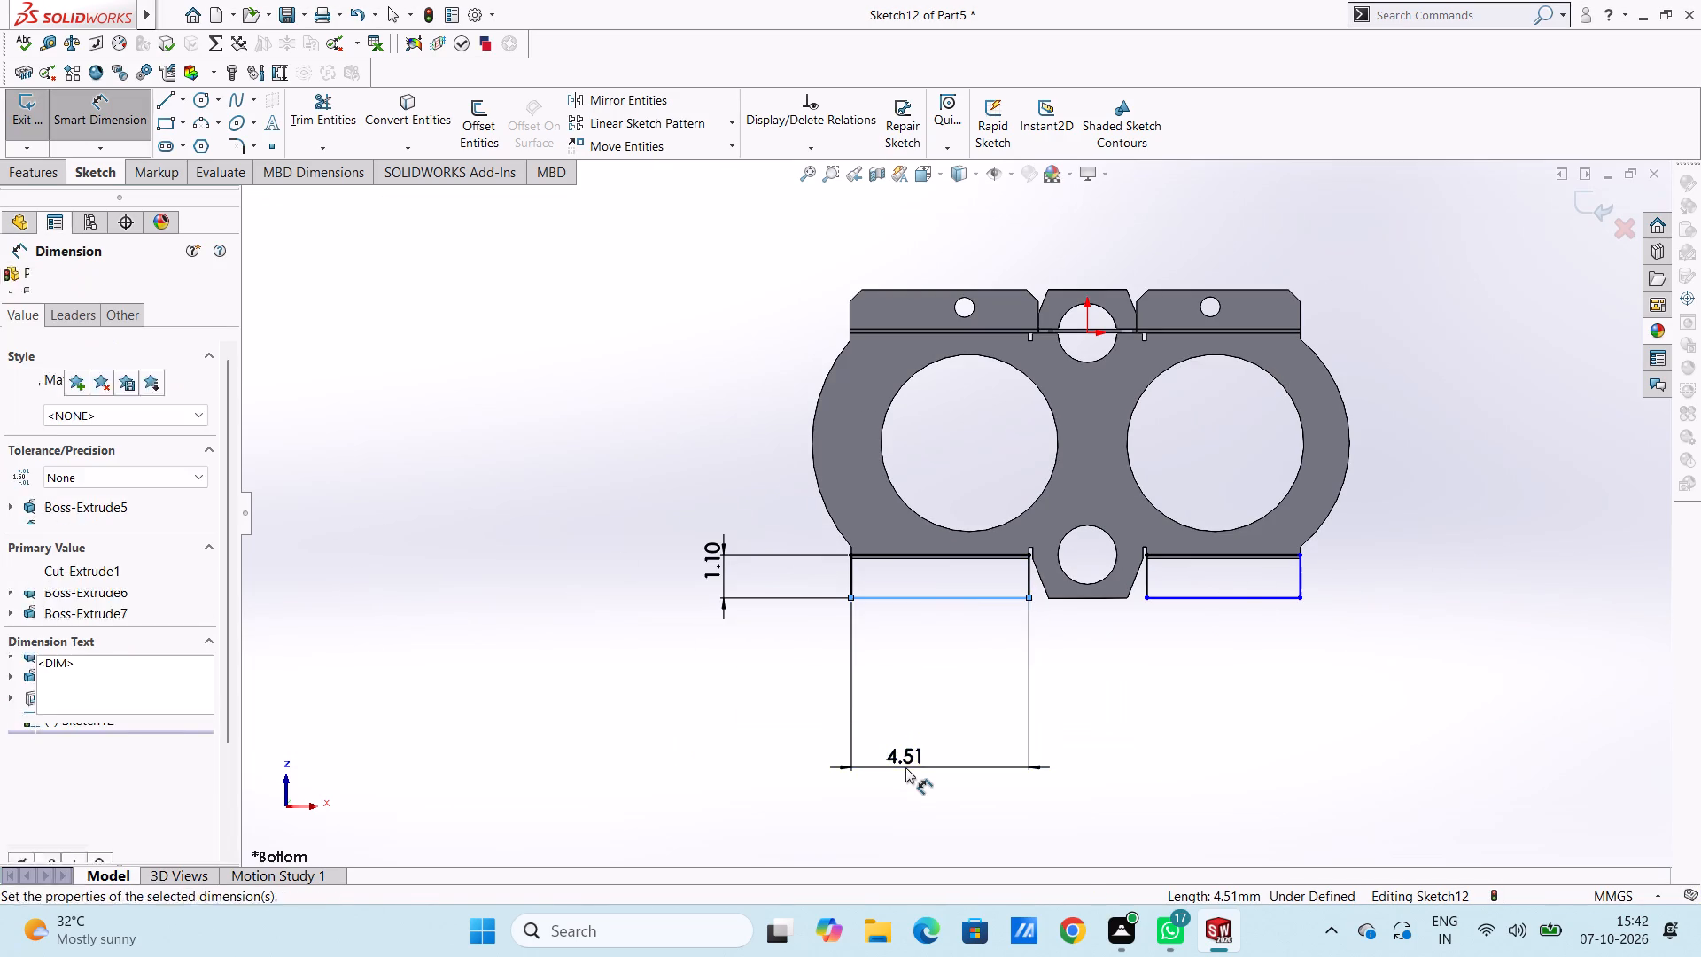
left_click(832, 742)
left_click(765, 709)
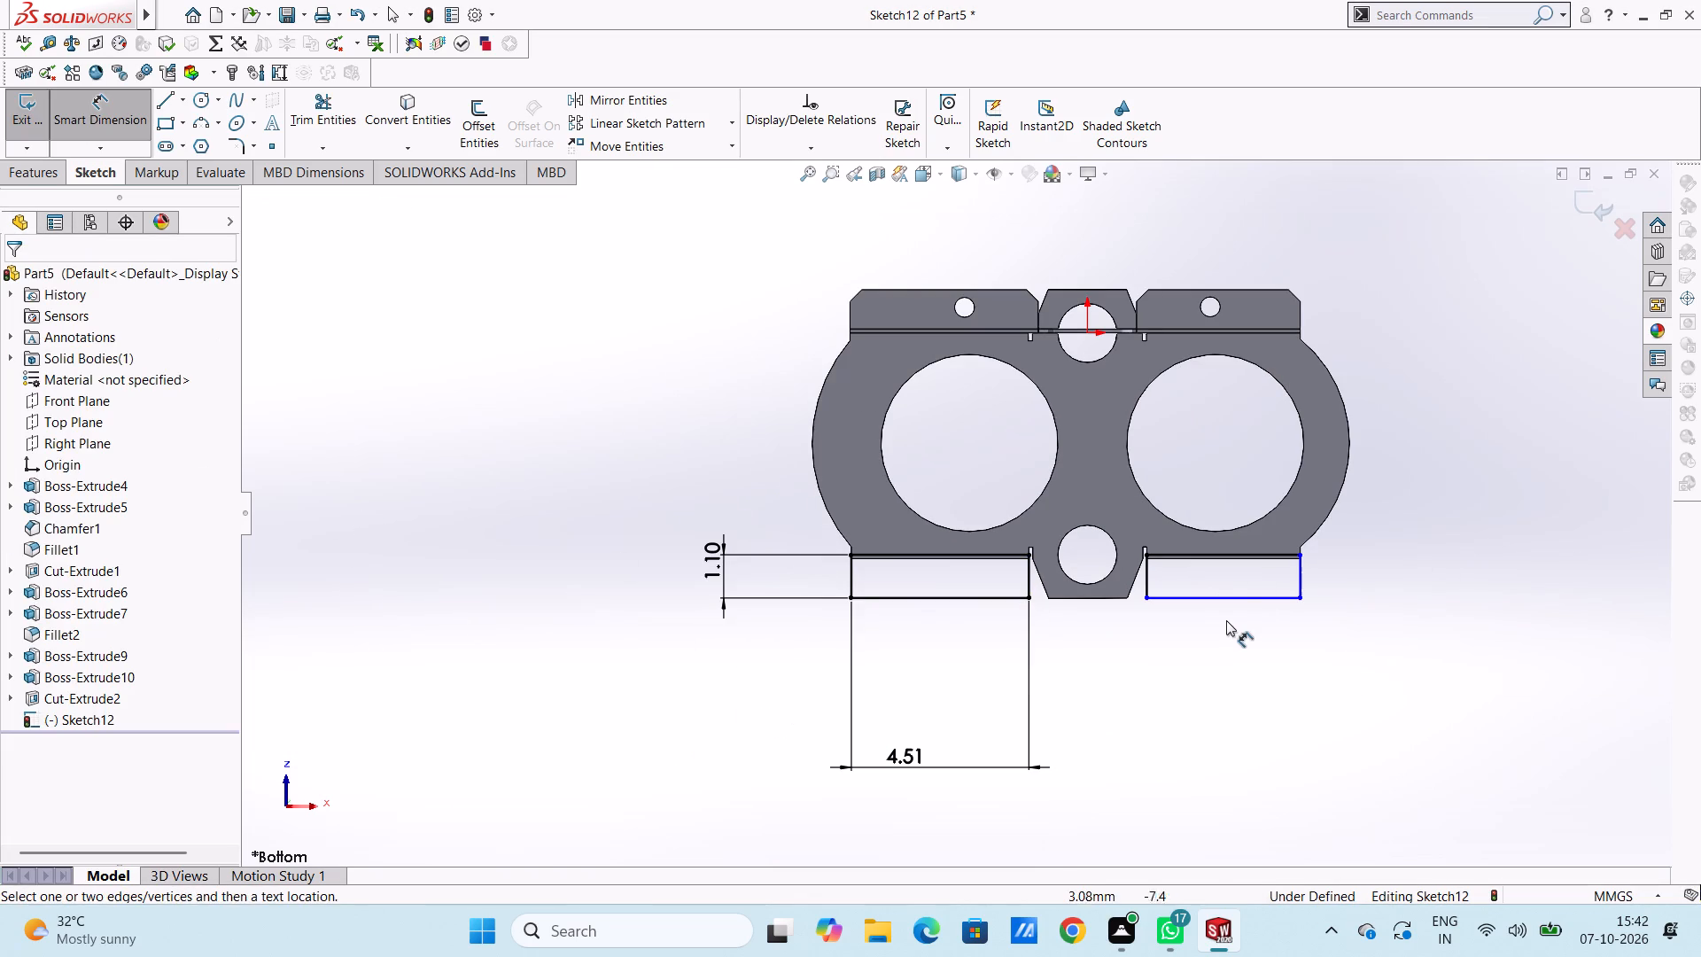
Dimension the width and height of the rectangle at the shorter wall, keeping the drawn values.
left_click(1235, 602)
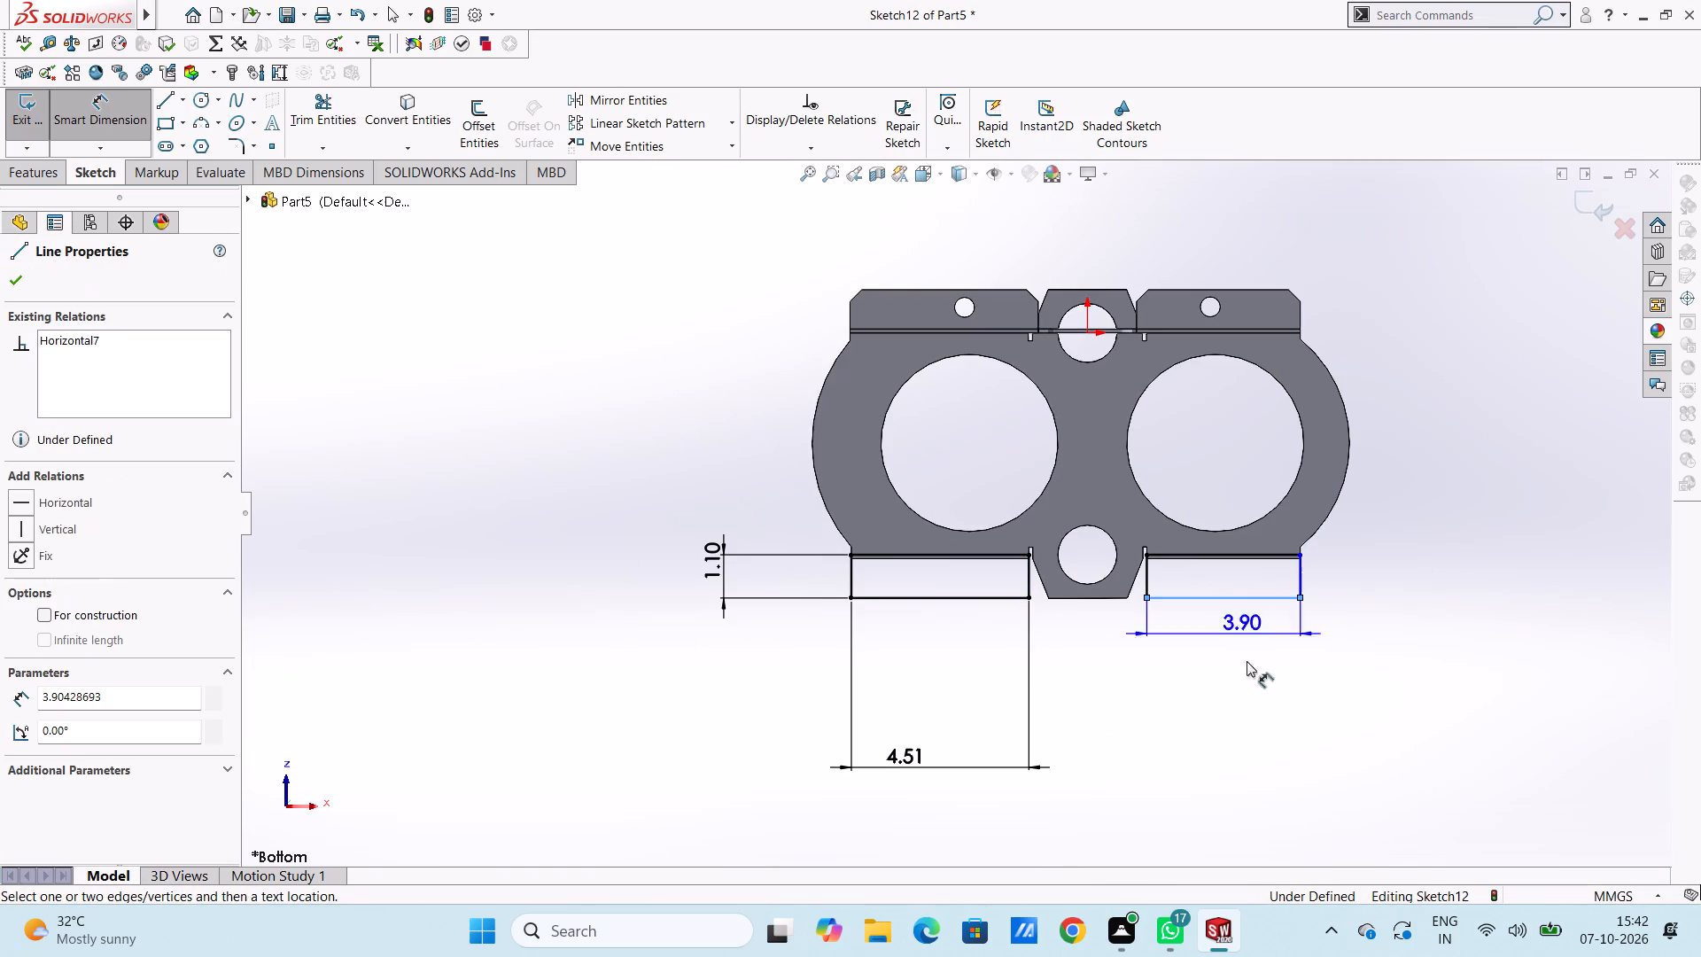
left_click(1270, 778)
left_click(1191, 744)
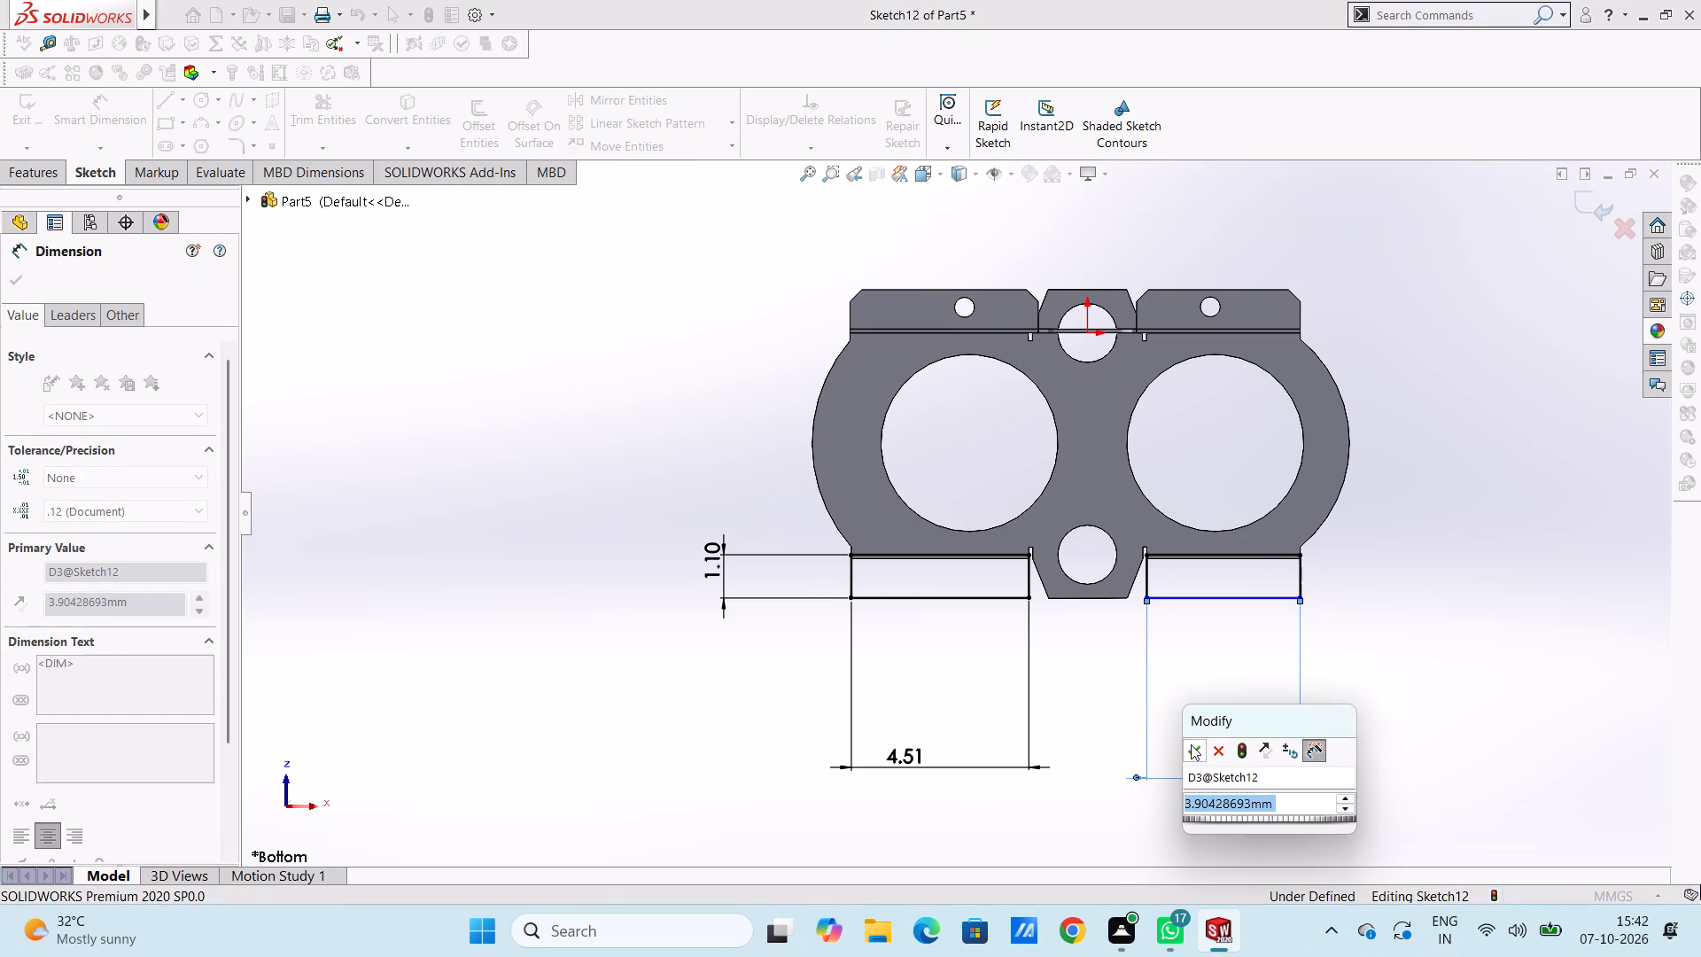
left_click(1213, 638)
left_click(1304, 580)
left_click(1511, 569)
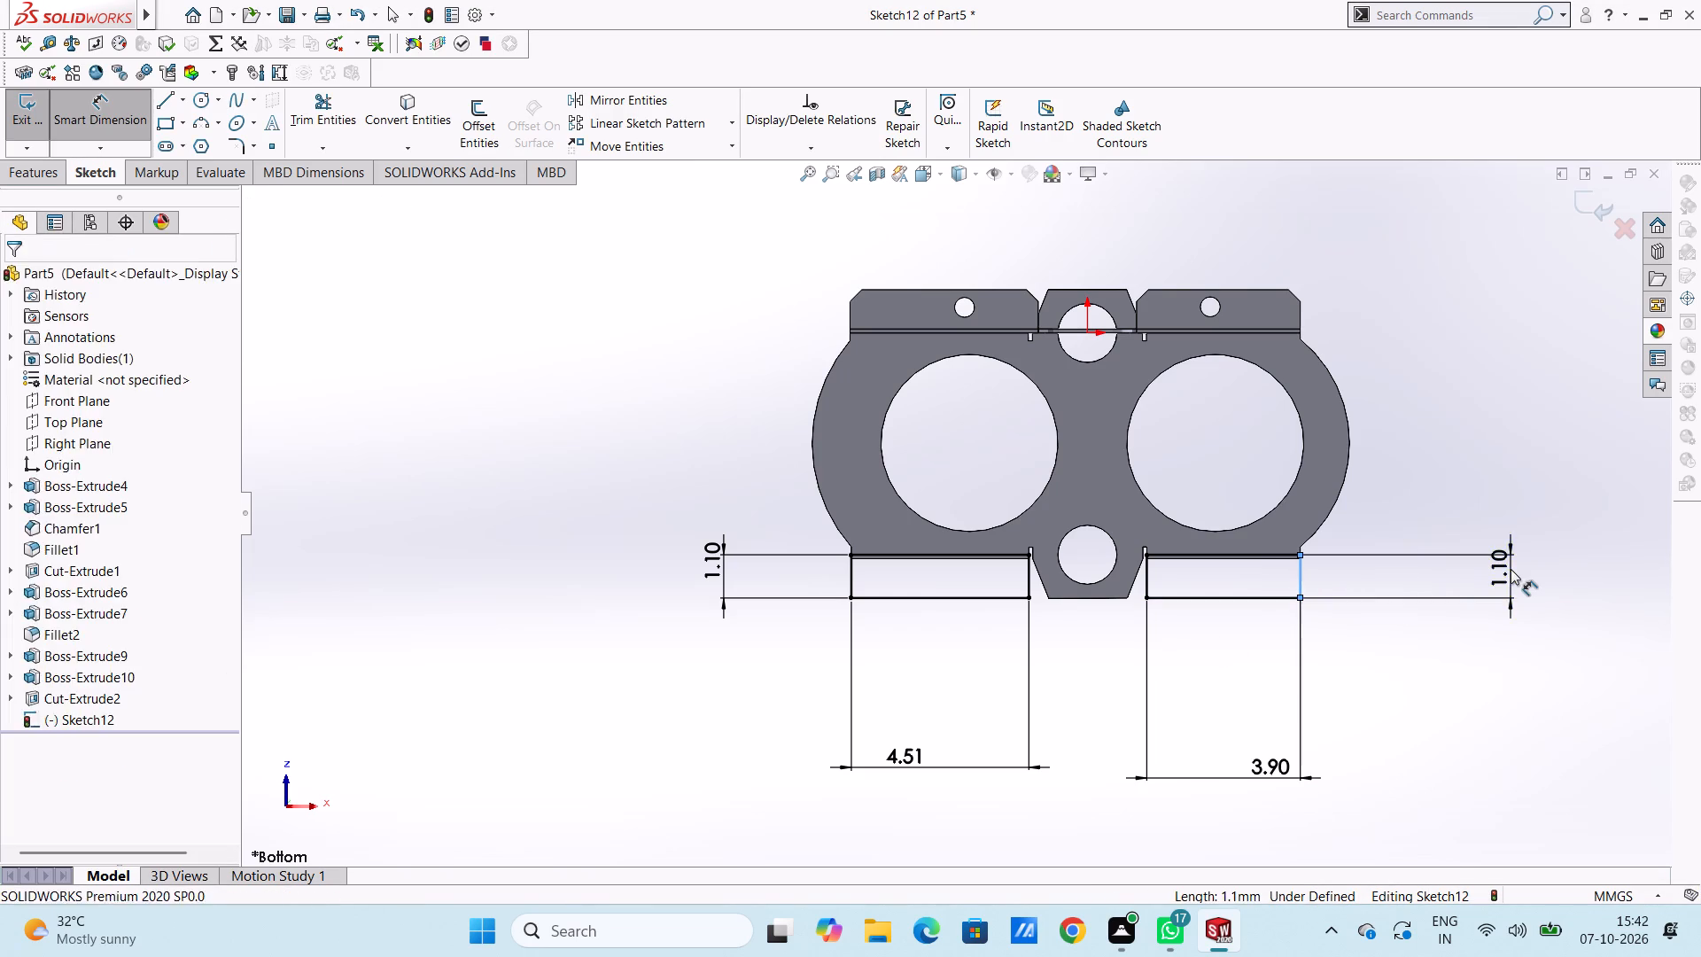
left_click(1432, 546)
left_click(1424, 501)
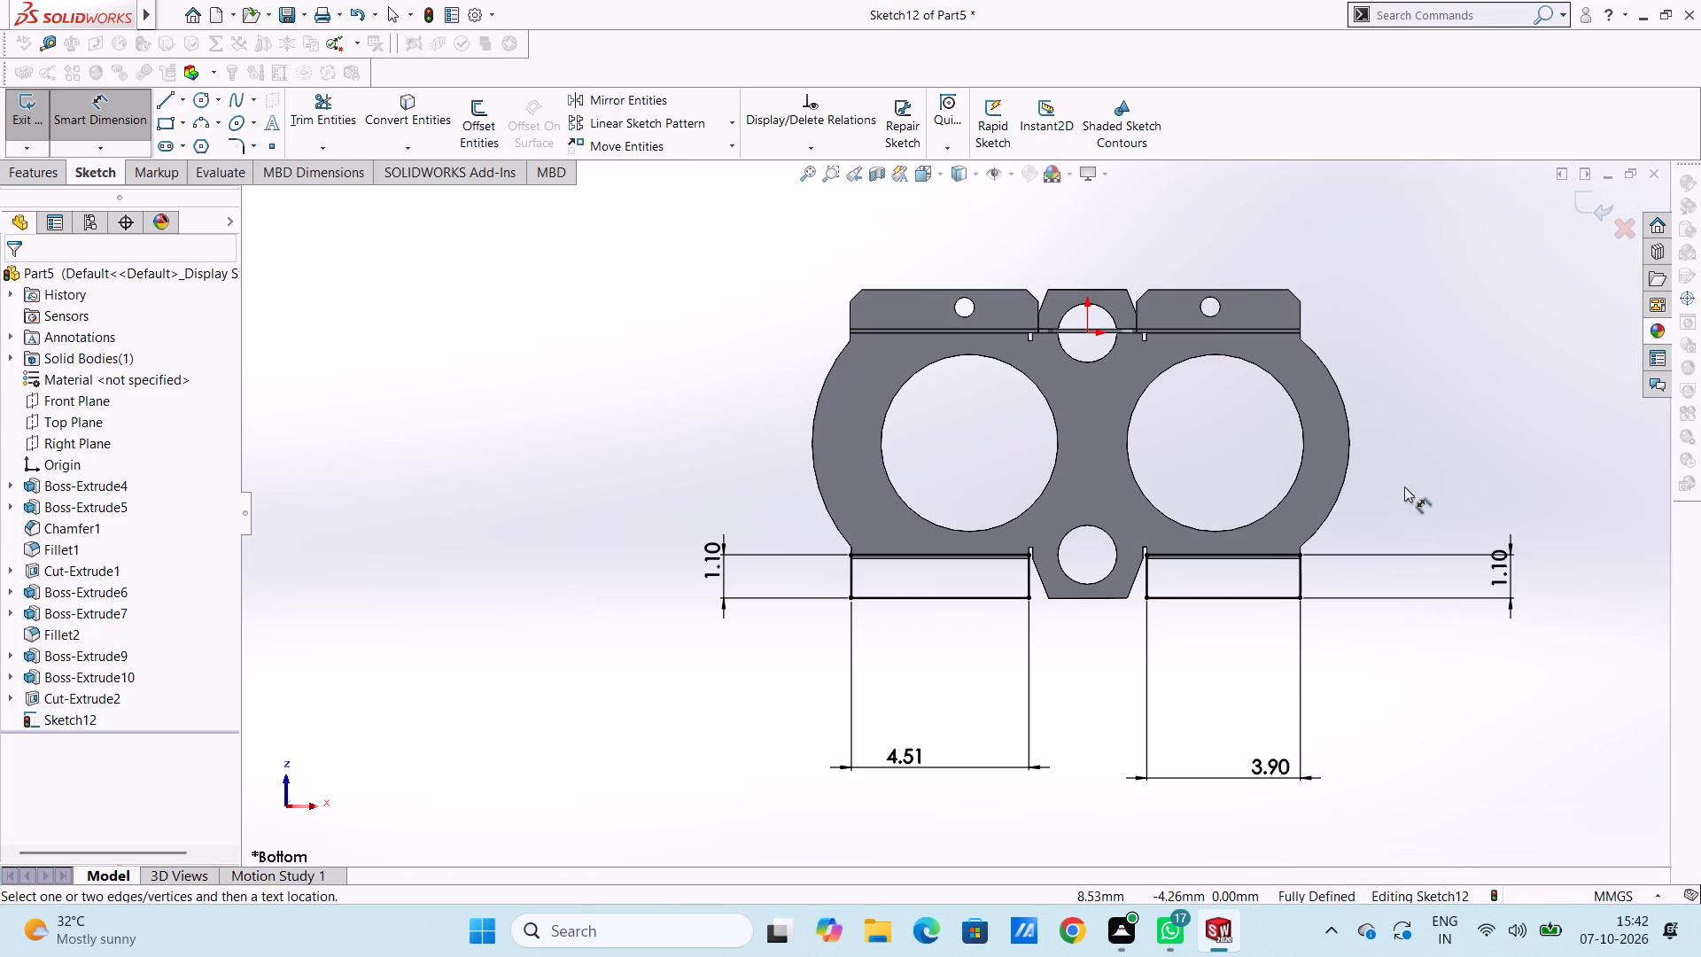
Extrude the two dimensioned rectangles 0.1 mm with the direction reversed toward the walls, merging the new flanges with the bracket.
middle_click_drag(1391, 416, 1363, 501)
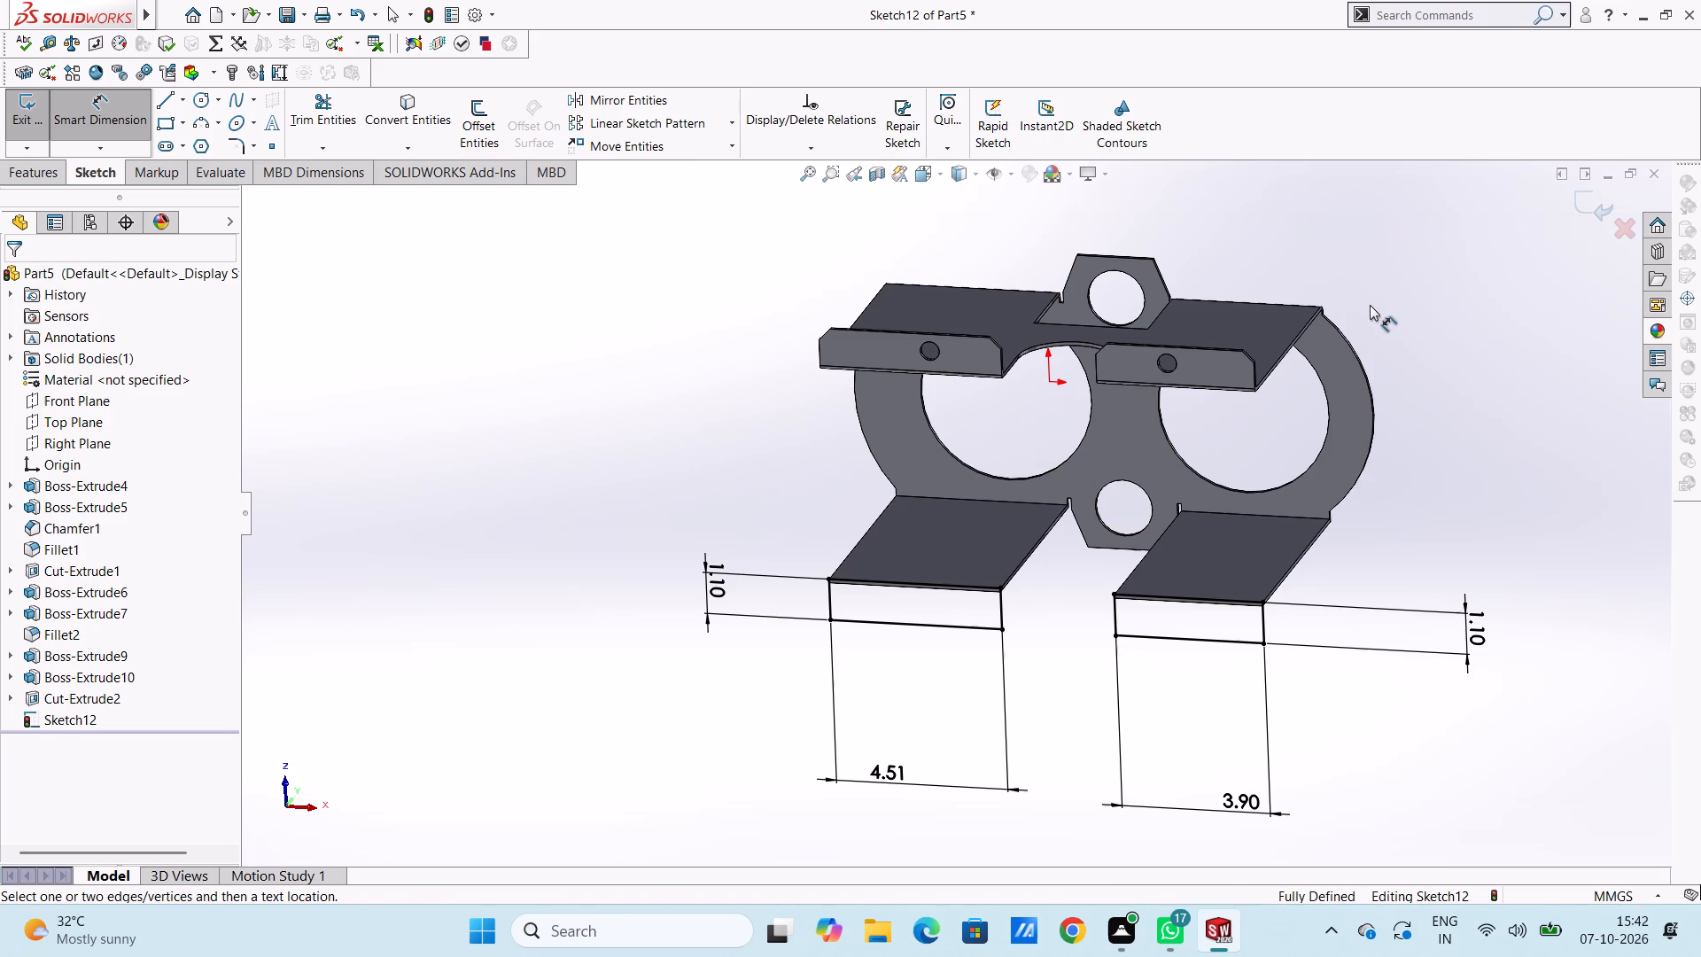
middle_click_drag(1380, 298, 1241, 473)
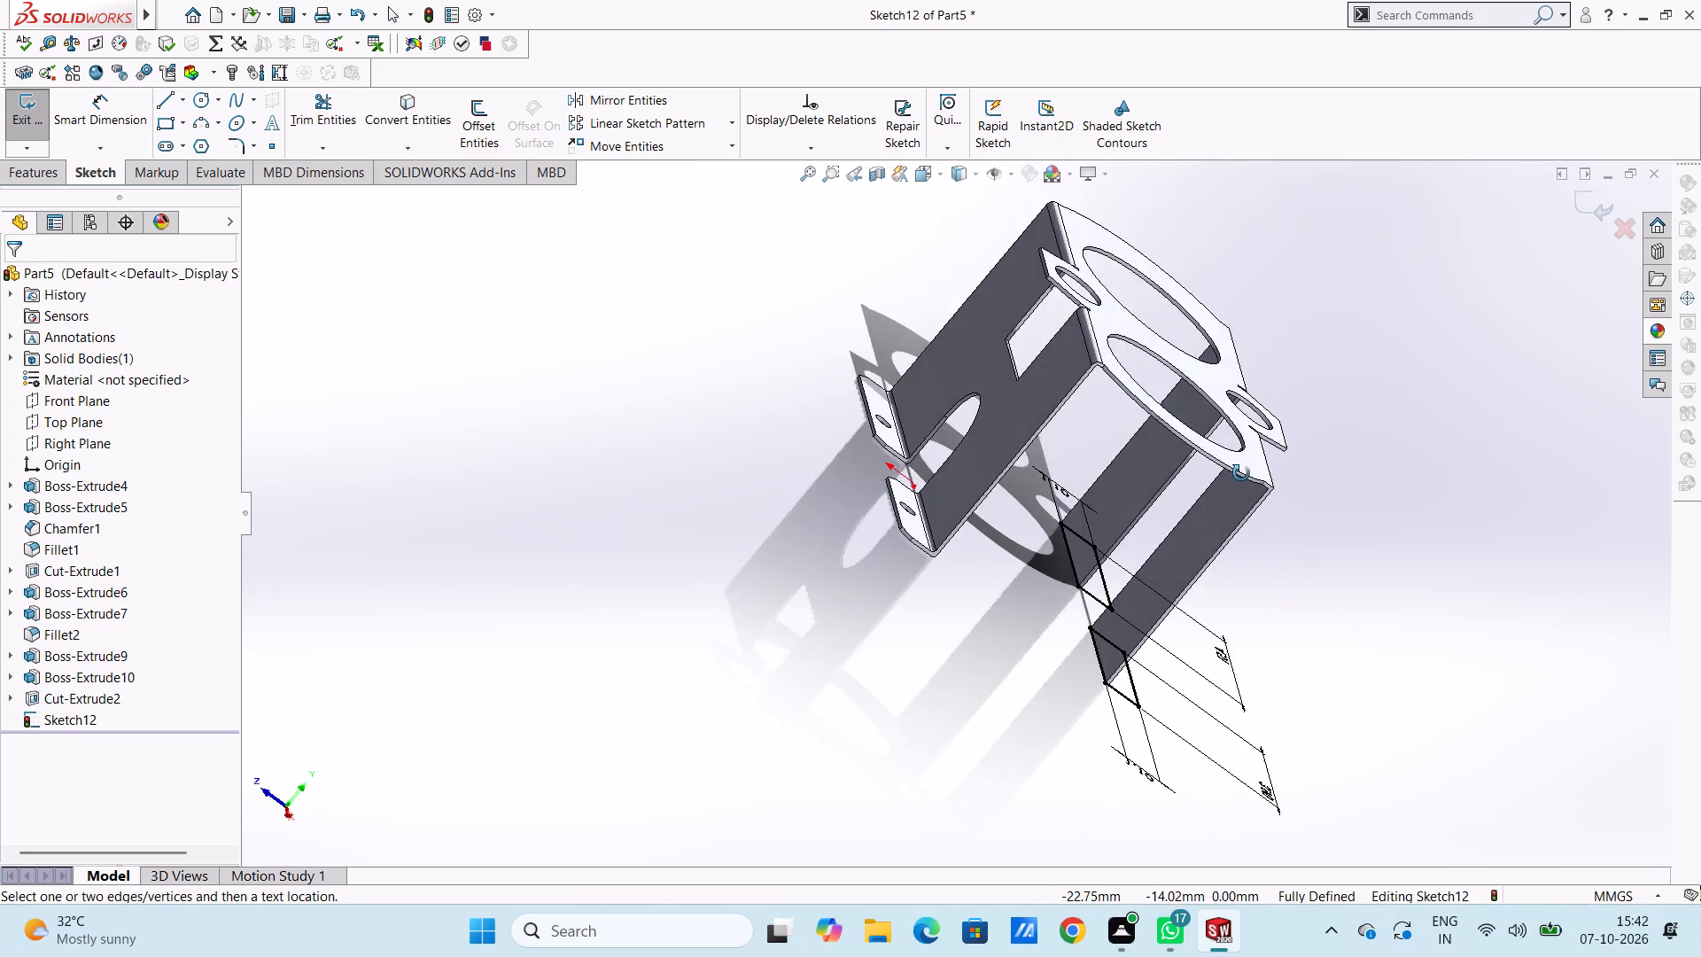
middle_click_drag(1241, 473, 1244, 405)
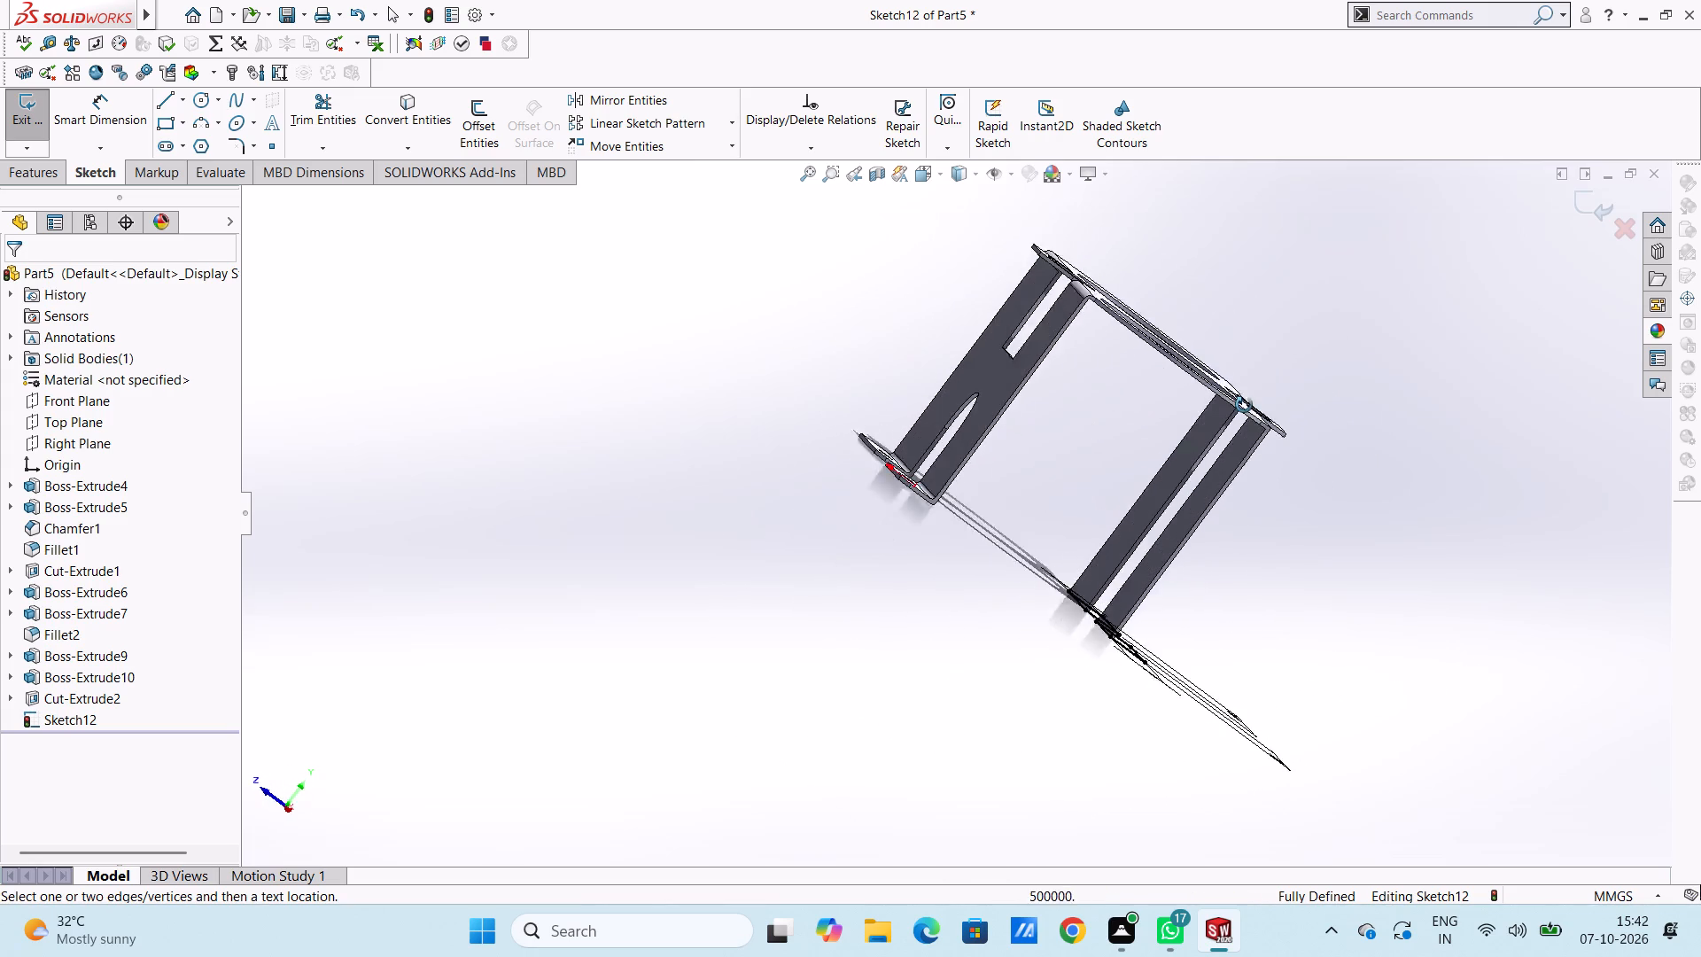
middle_click_drag(1244, 405, 1340, 316)
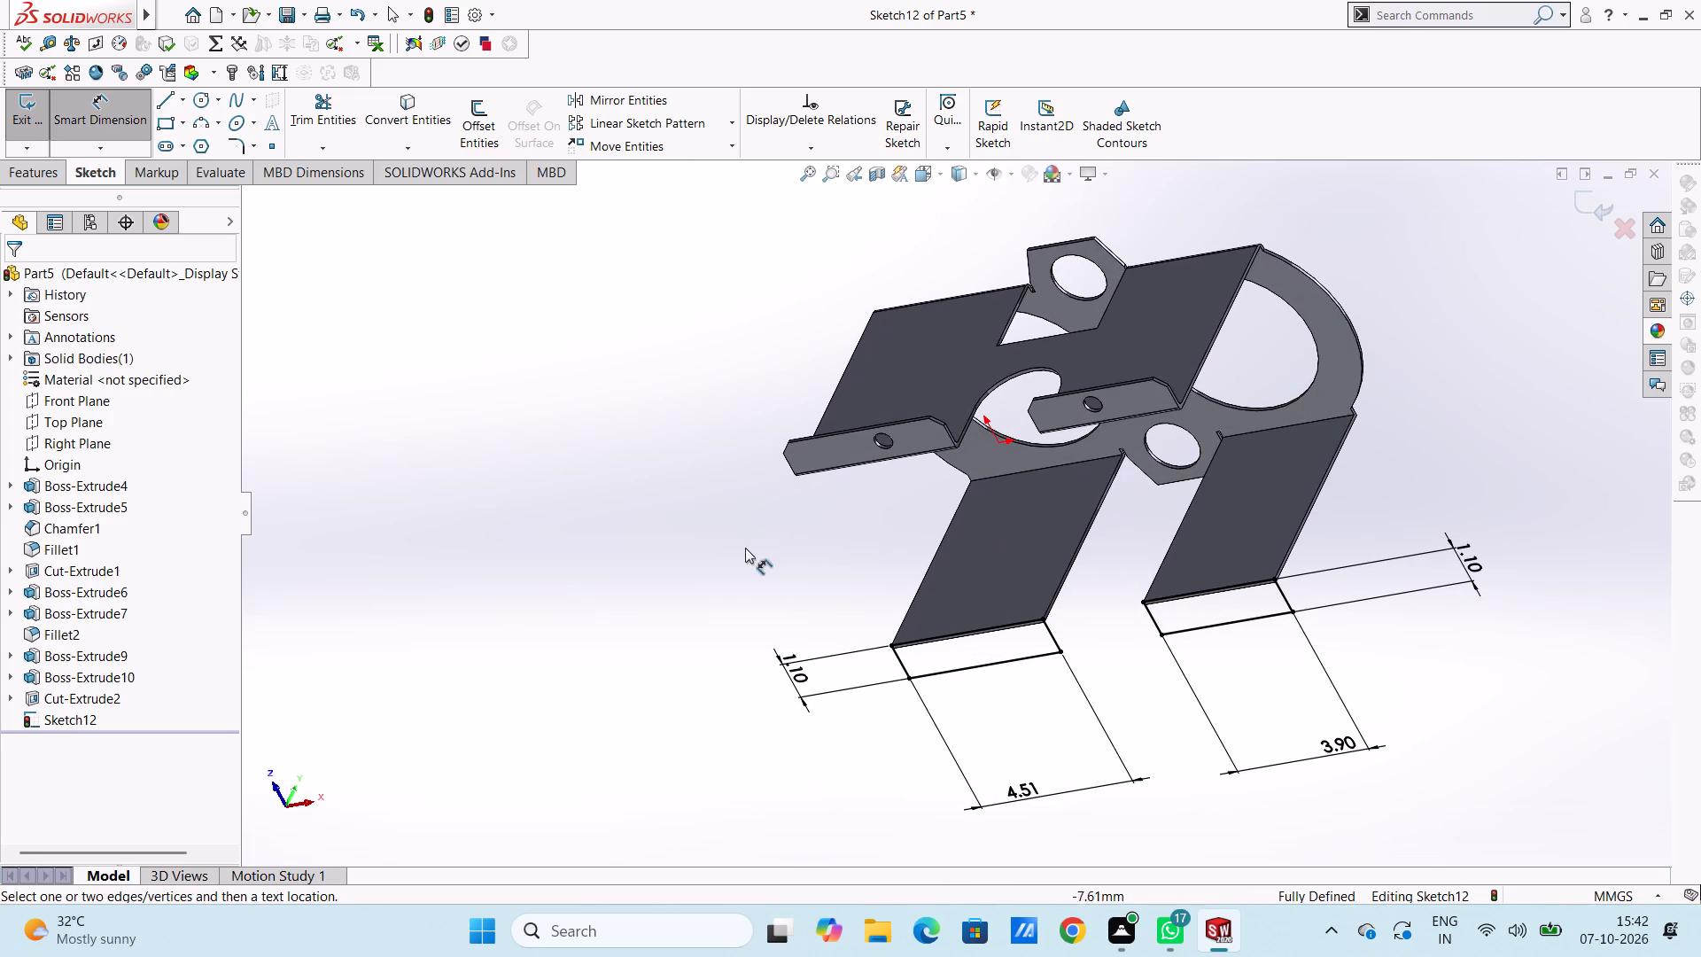
left_click(52, 175)
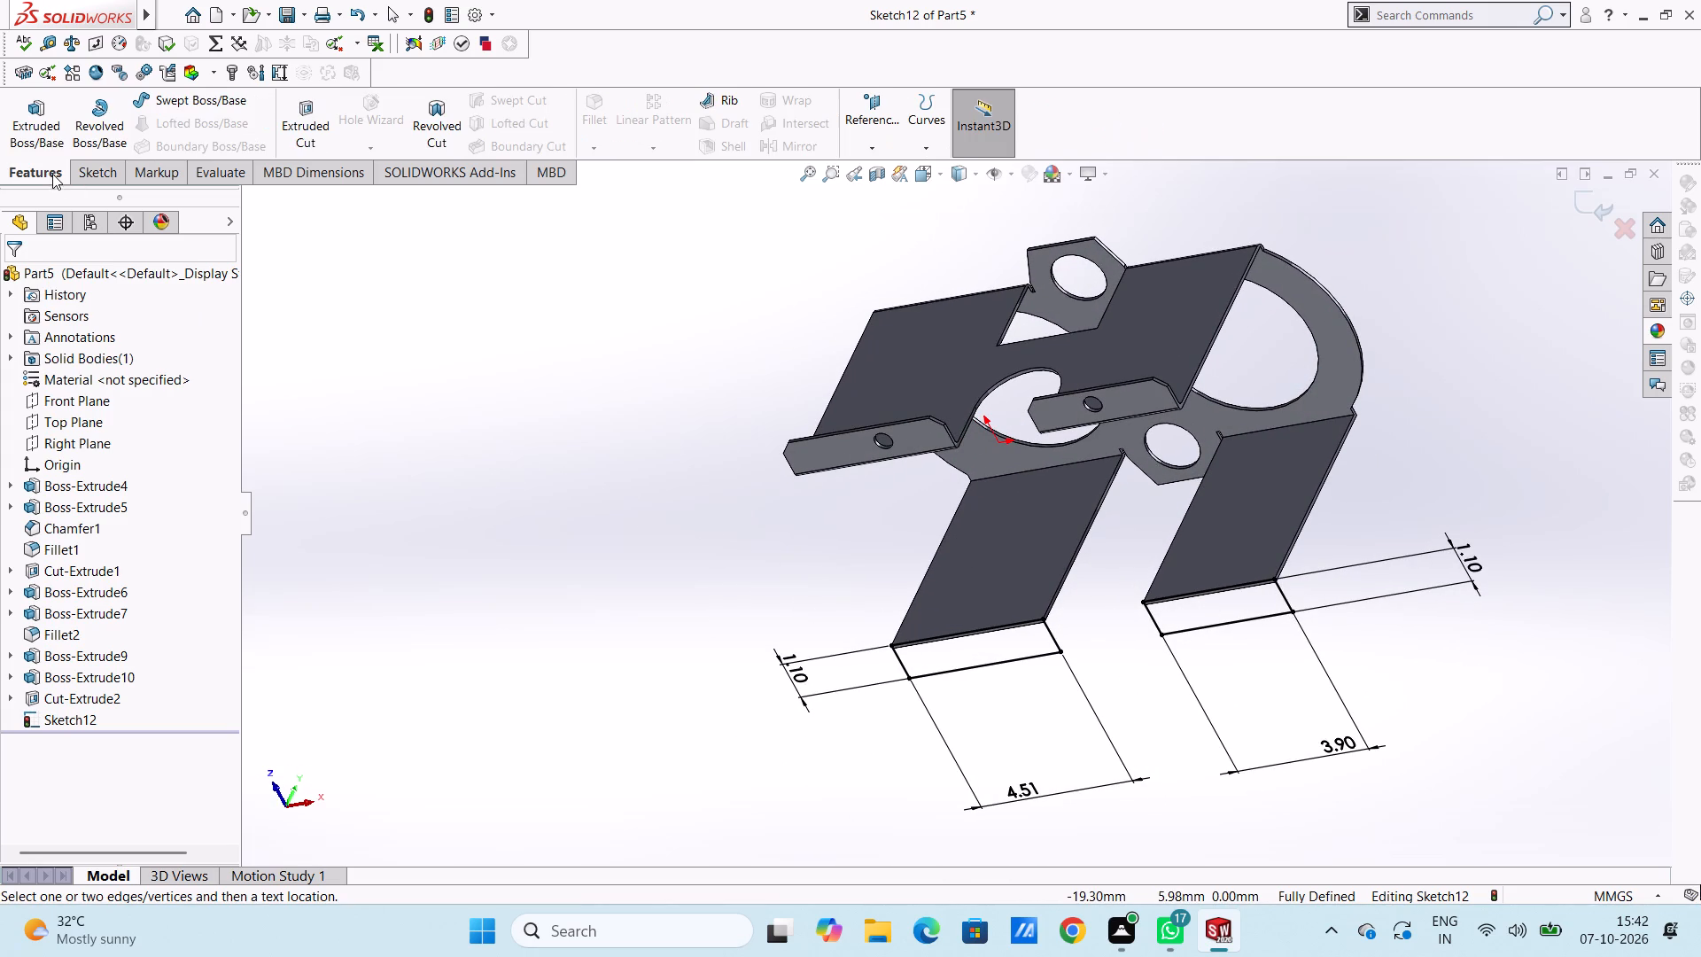
left_click(33, 131)
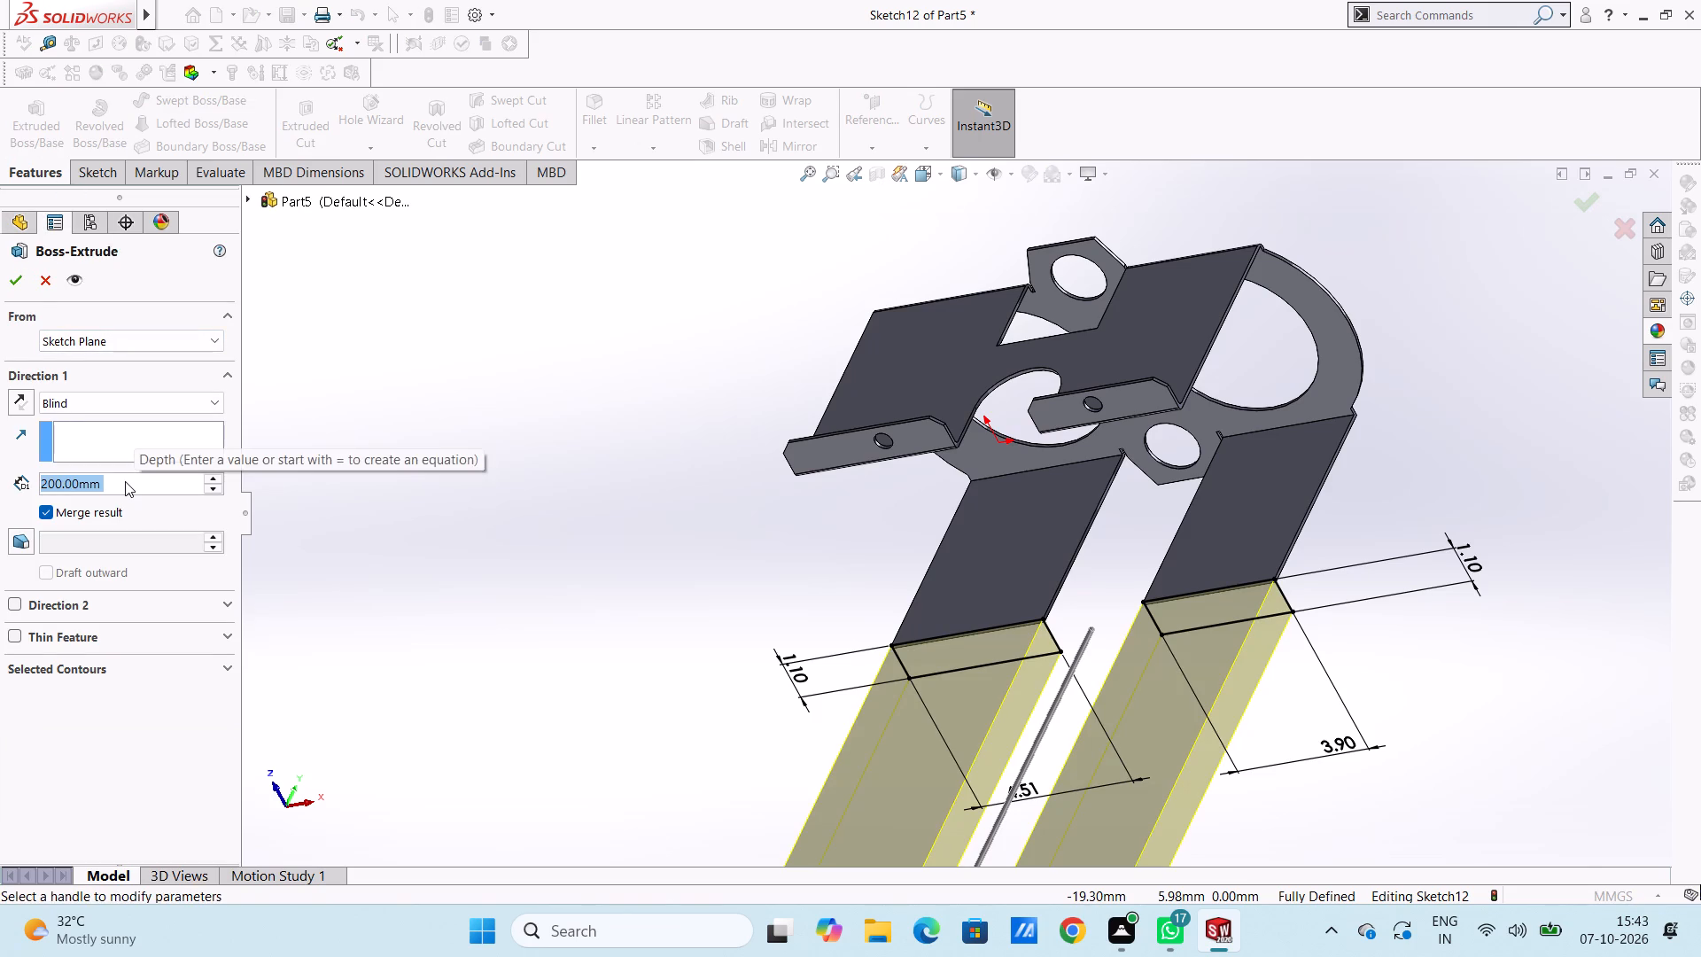
type("0.1")
key("Return")
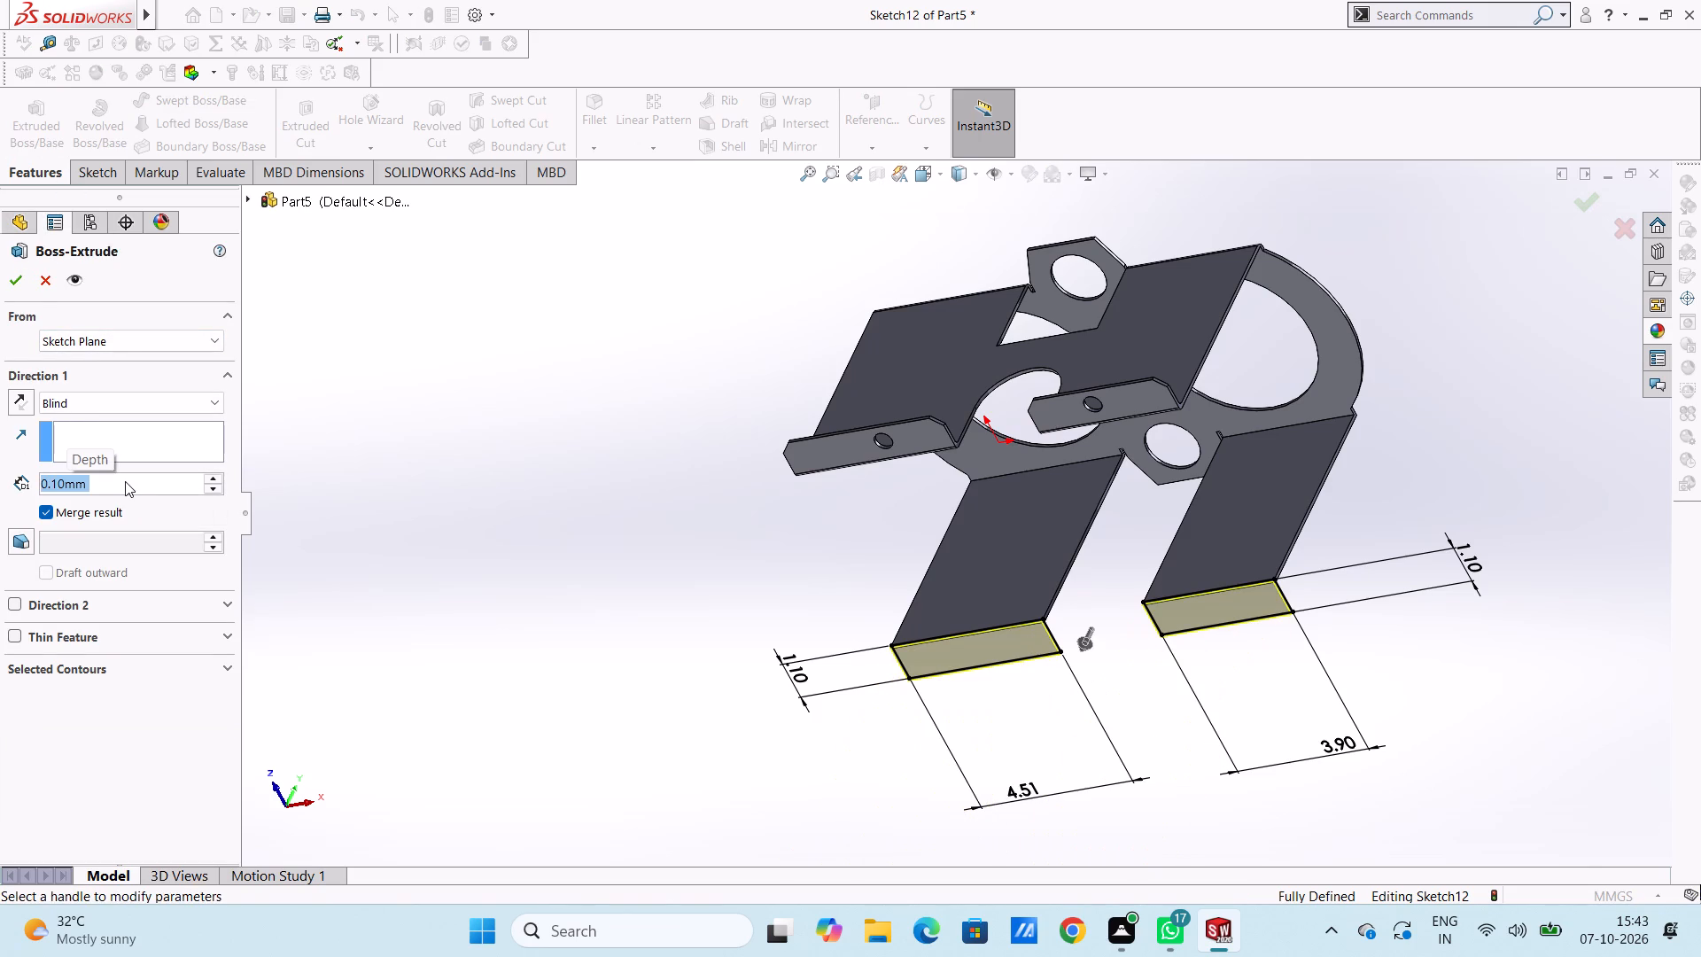
left_click(27, 399)
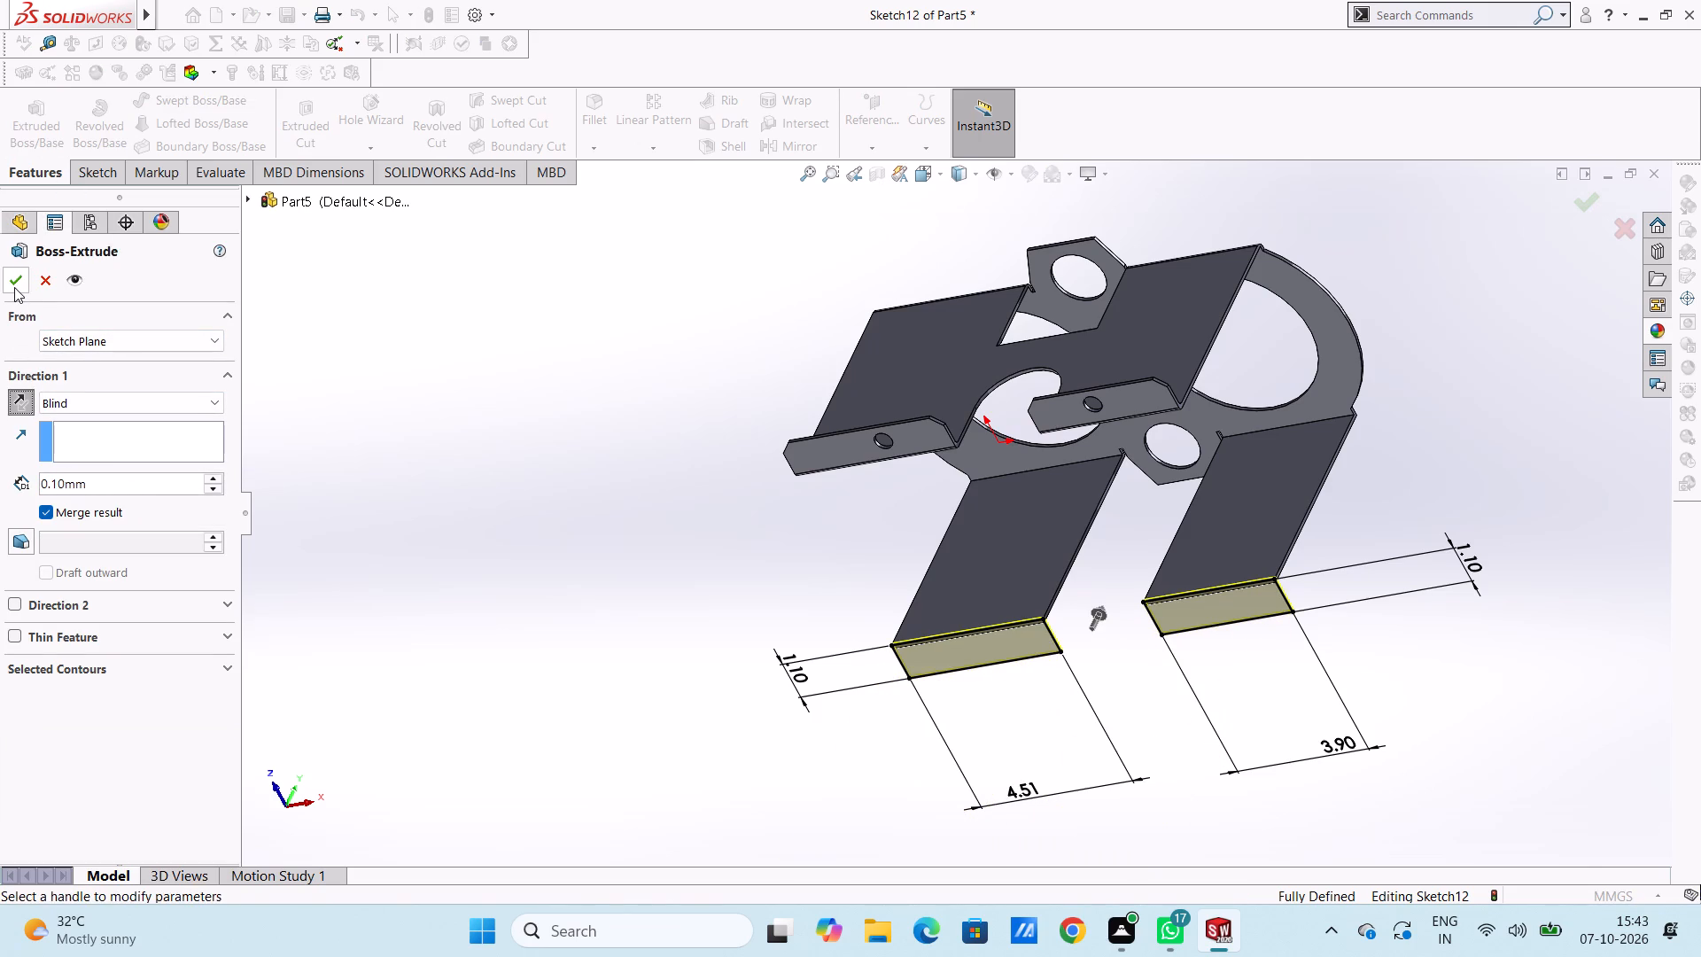
middle_click_drag(634, 326, 527, 485)
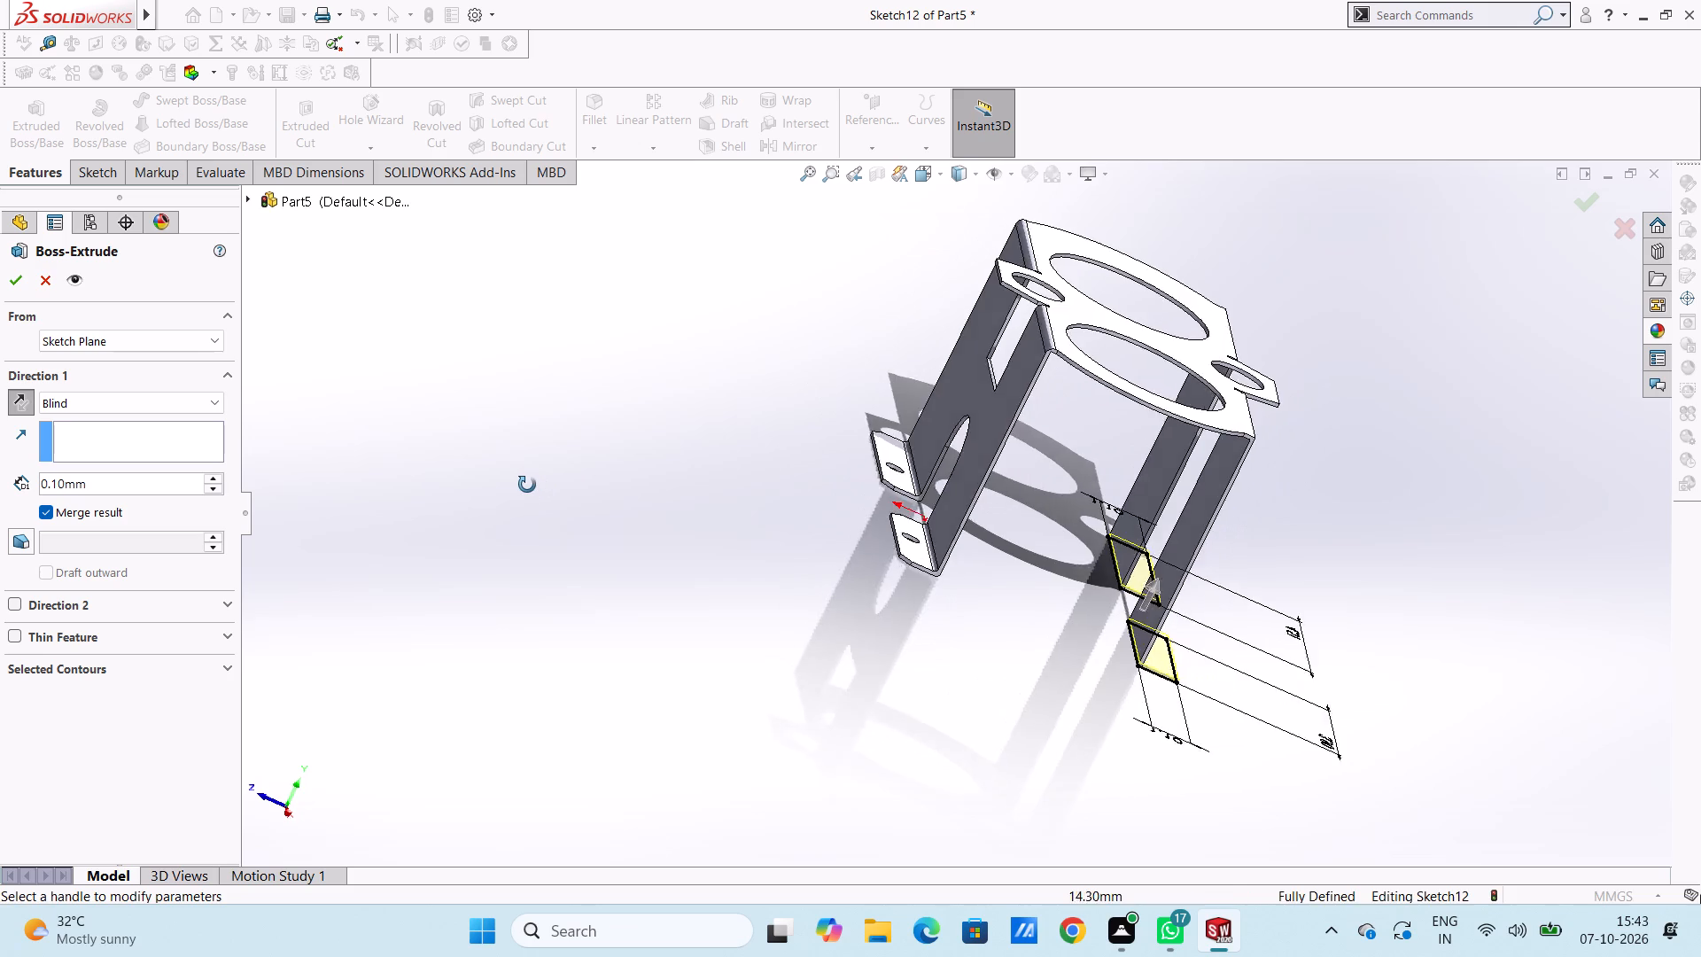
middle_click_drag(527, 485, 518, 431)
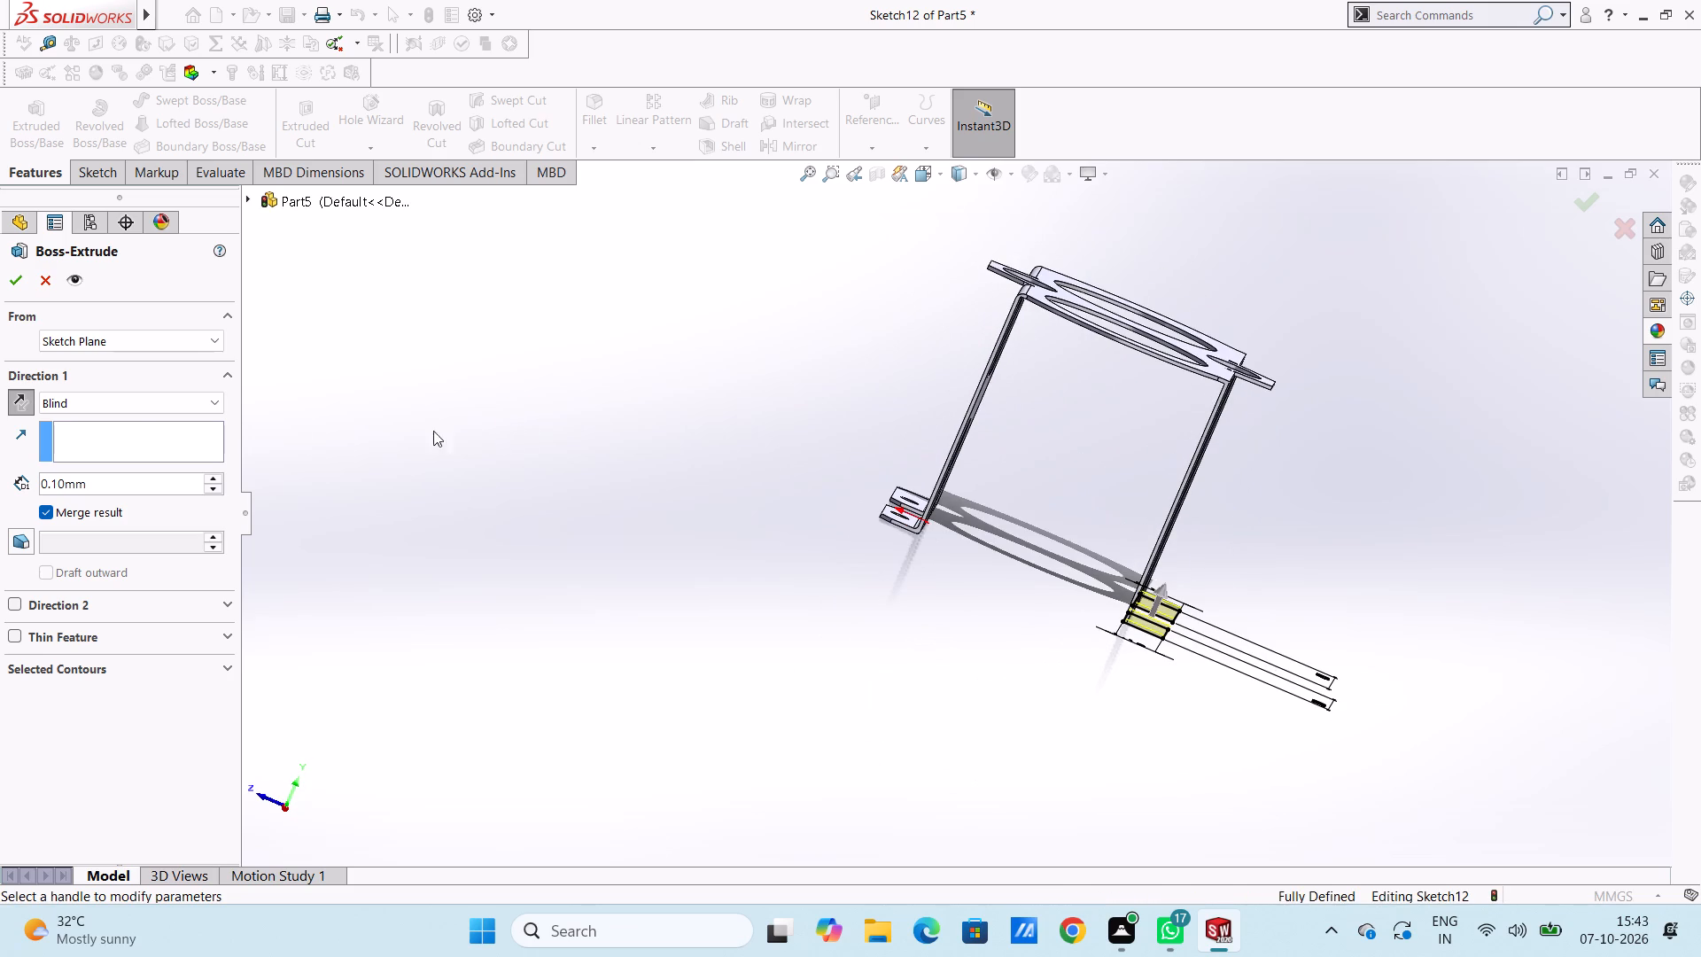
left_click(11, 276)
left_click(406, 426)
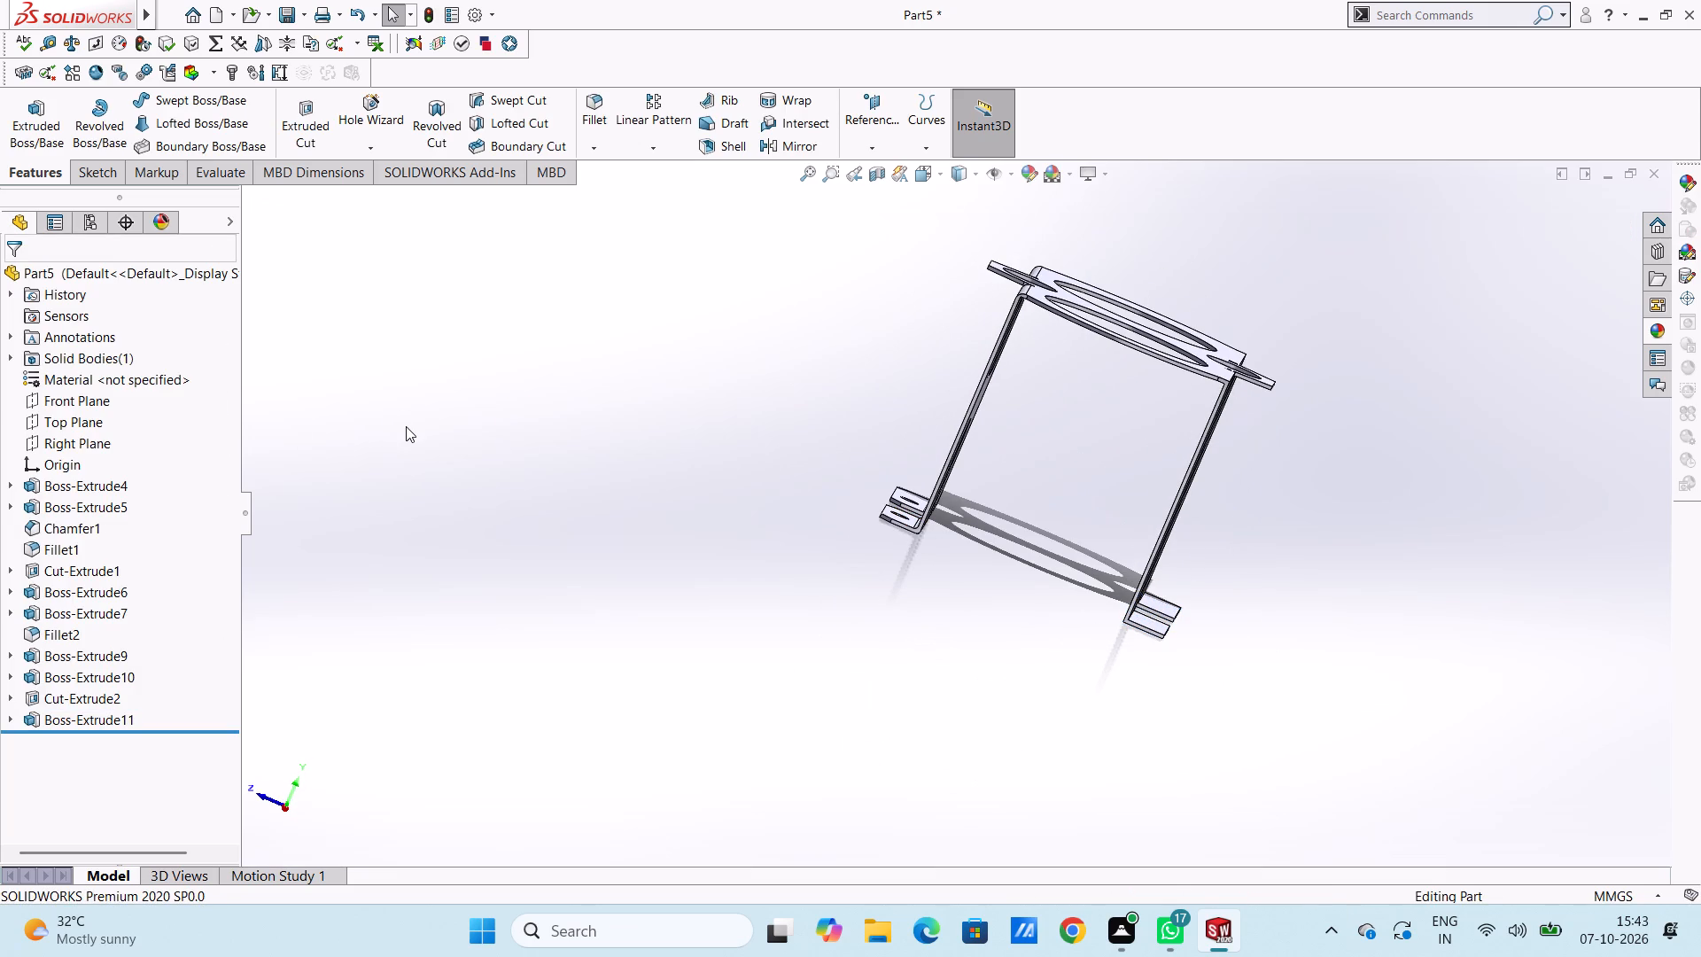
Fillet the inner and outer bend edges where both new flanges meet their walls, using a 0.1 mm radius.
key("ctrl+3")
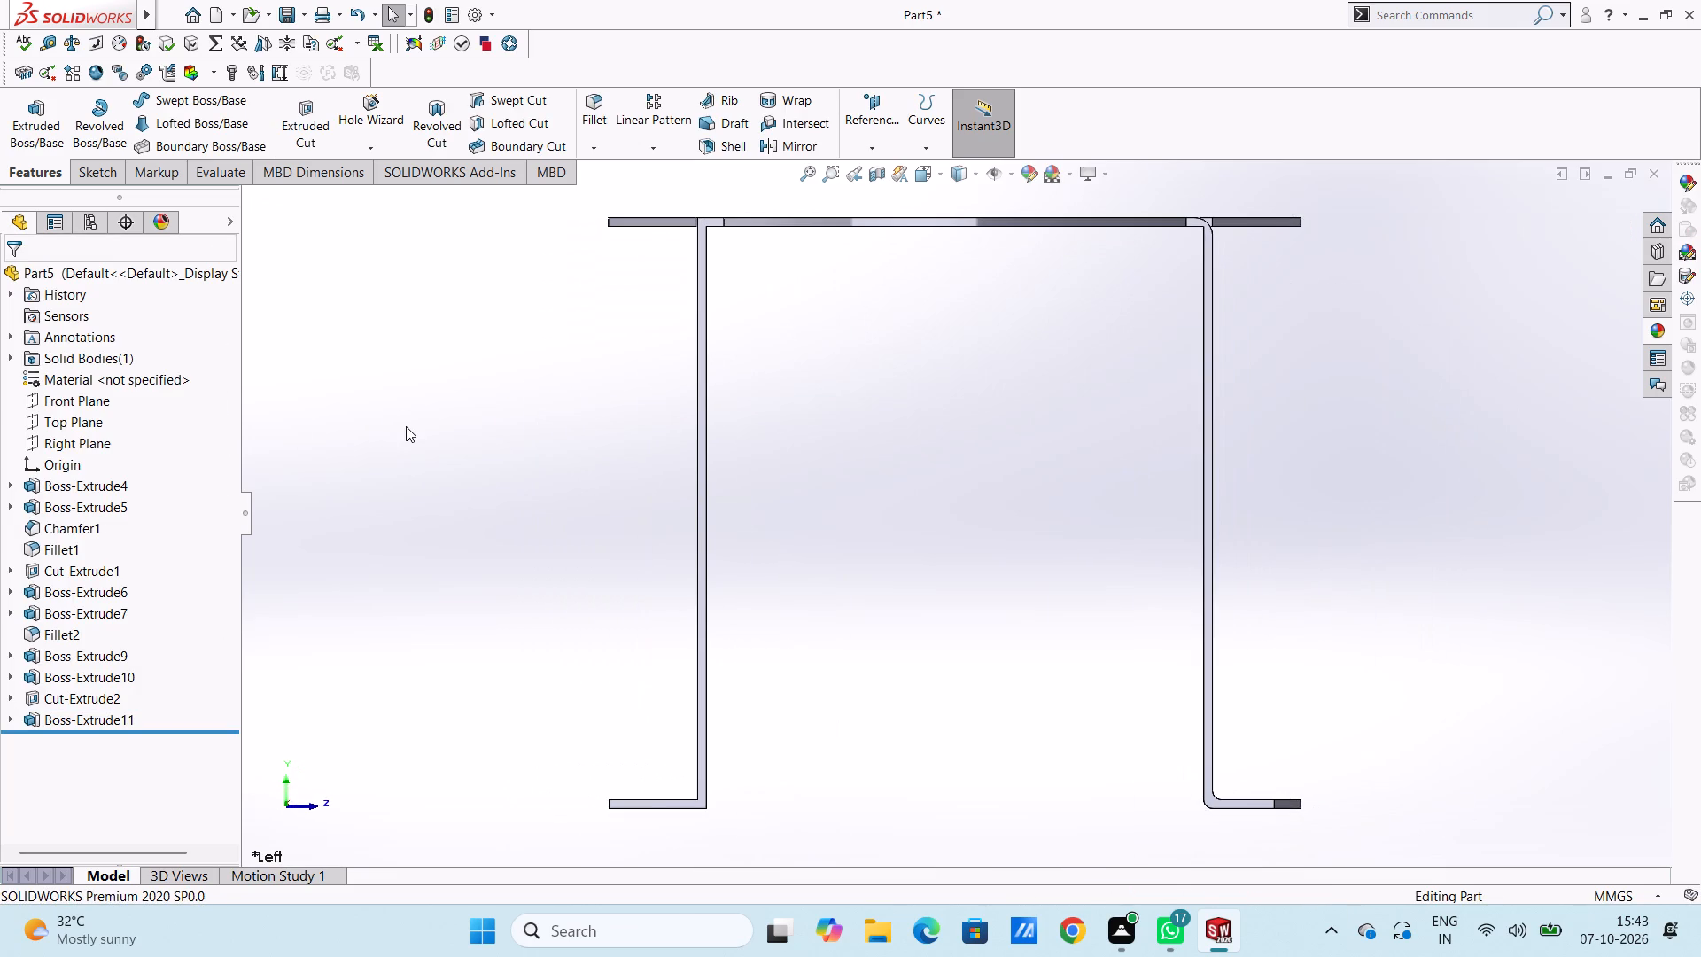
scroll(406, 426, "up", 3)
scroll(864, 680, "down", 1)
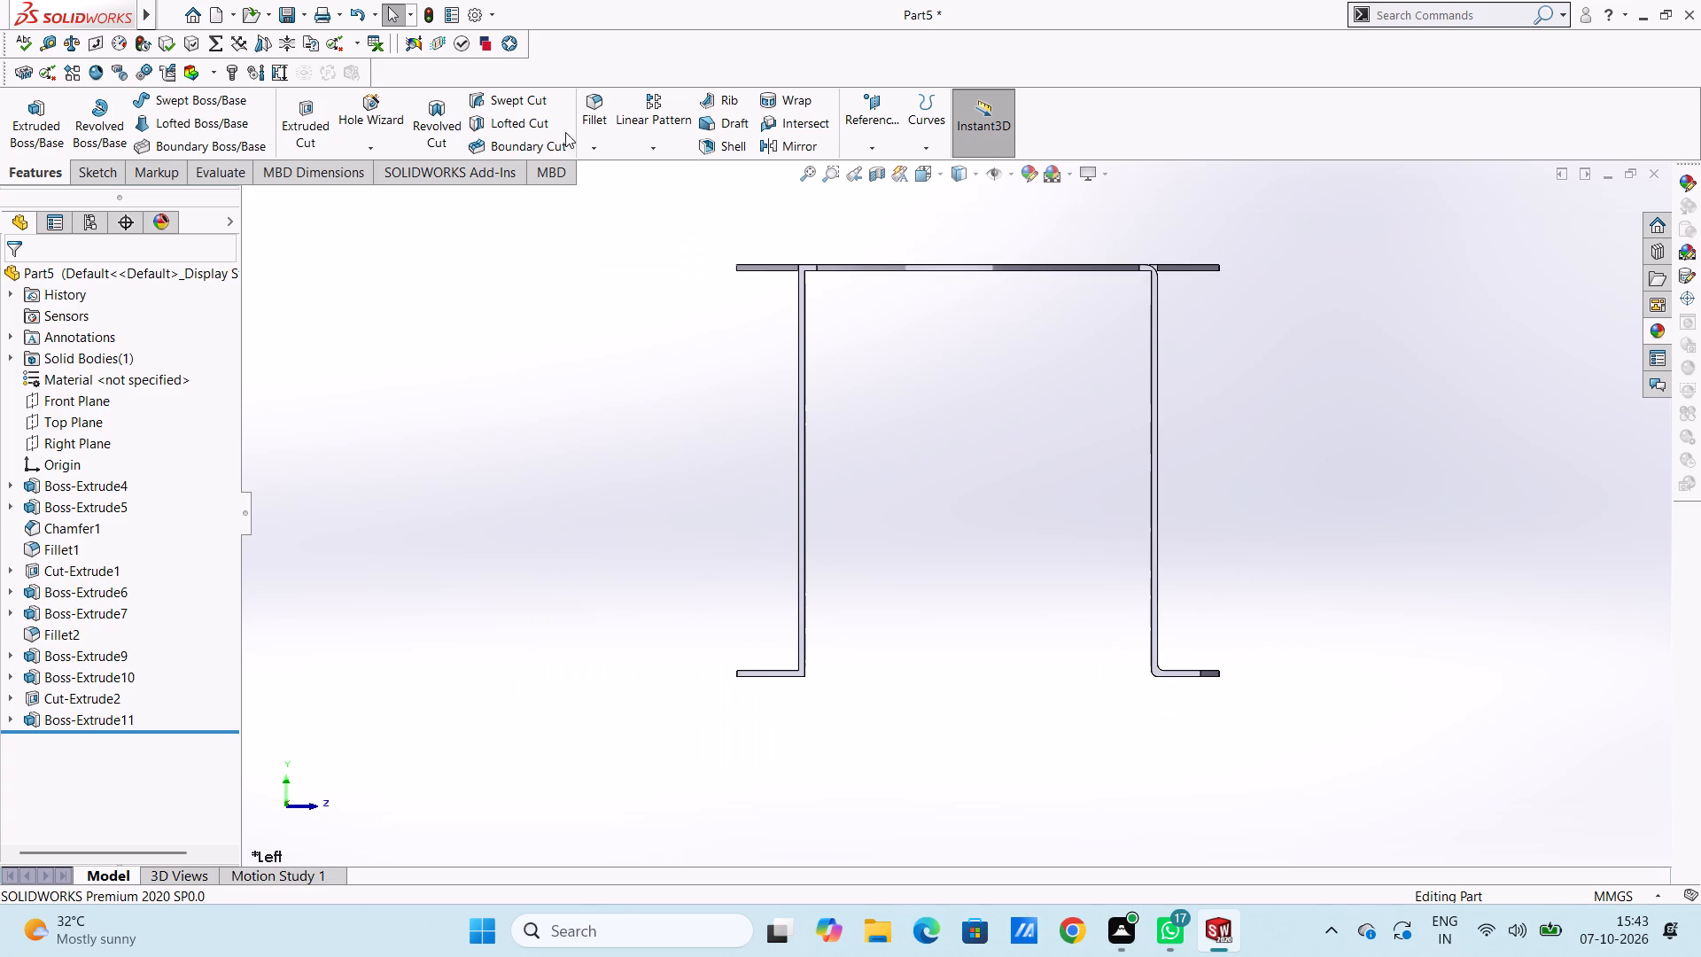
left_click(583, 105)
middle_click_drag(674, 494, 698, 528)
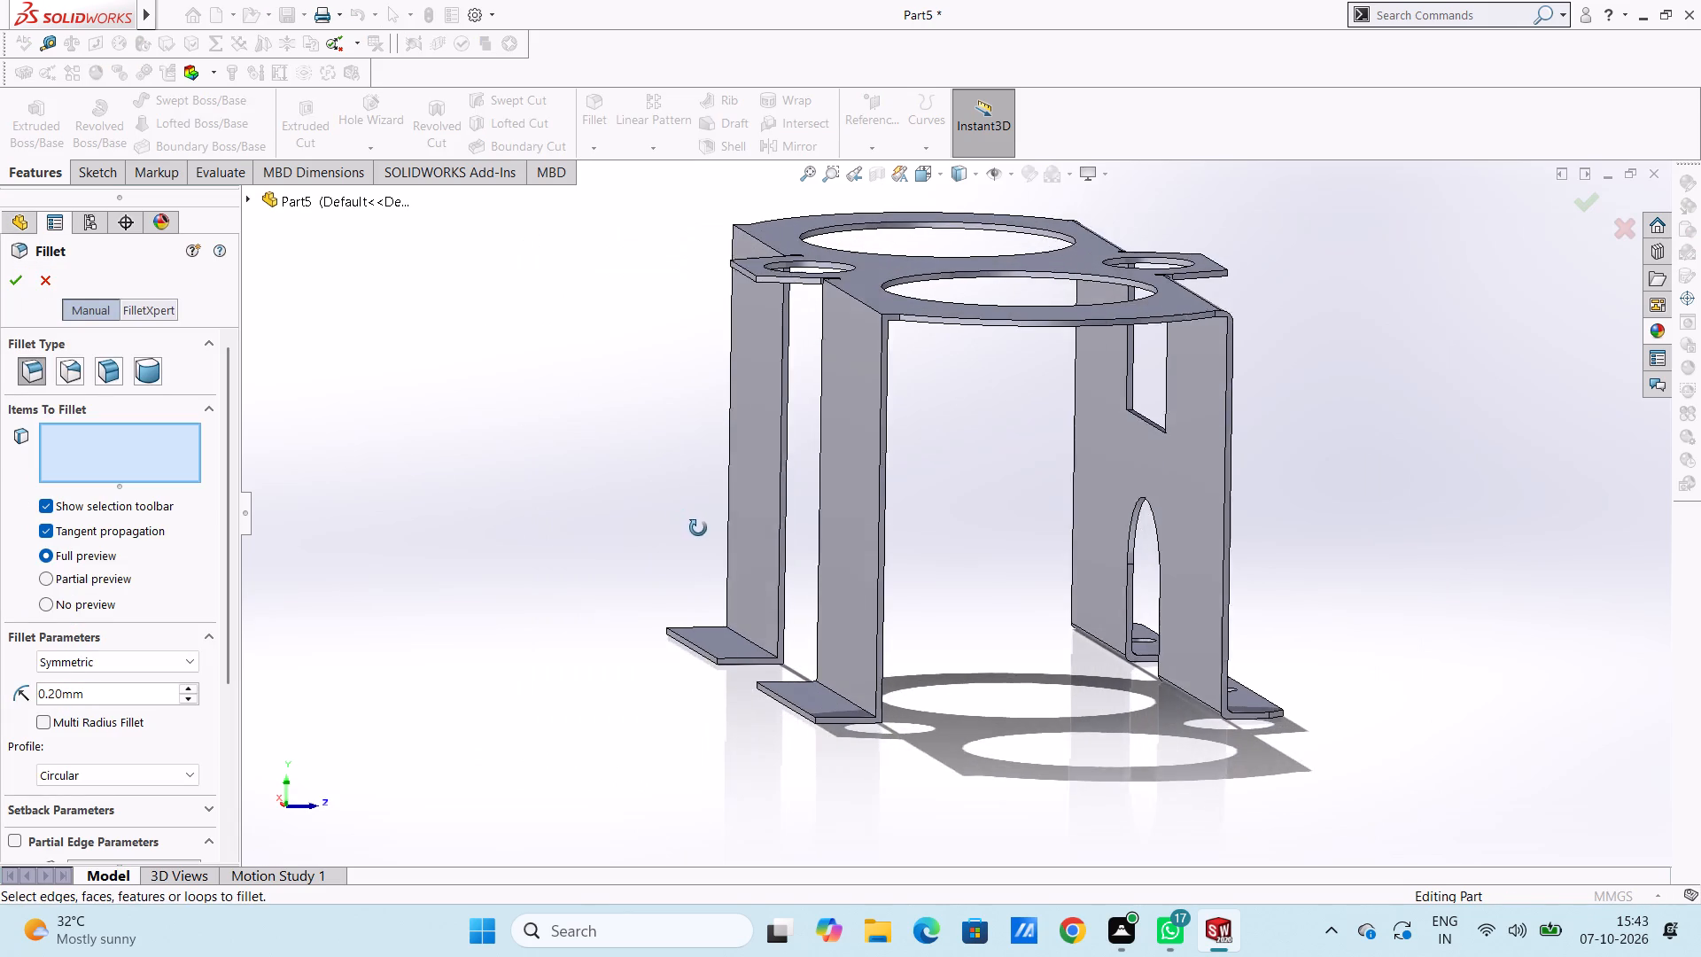
middle_click_drag(698, 528, 699, 528)
scroll(882, 758, "down", 5)
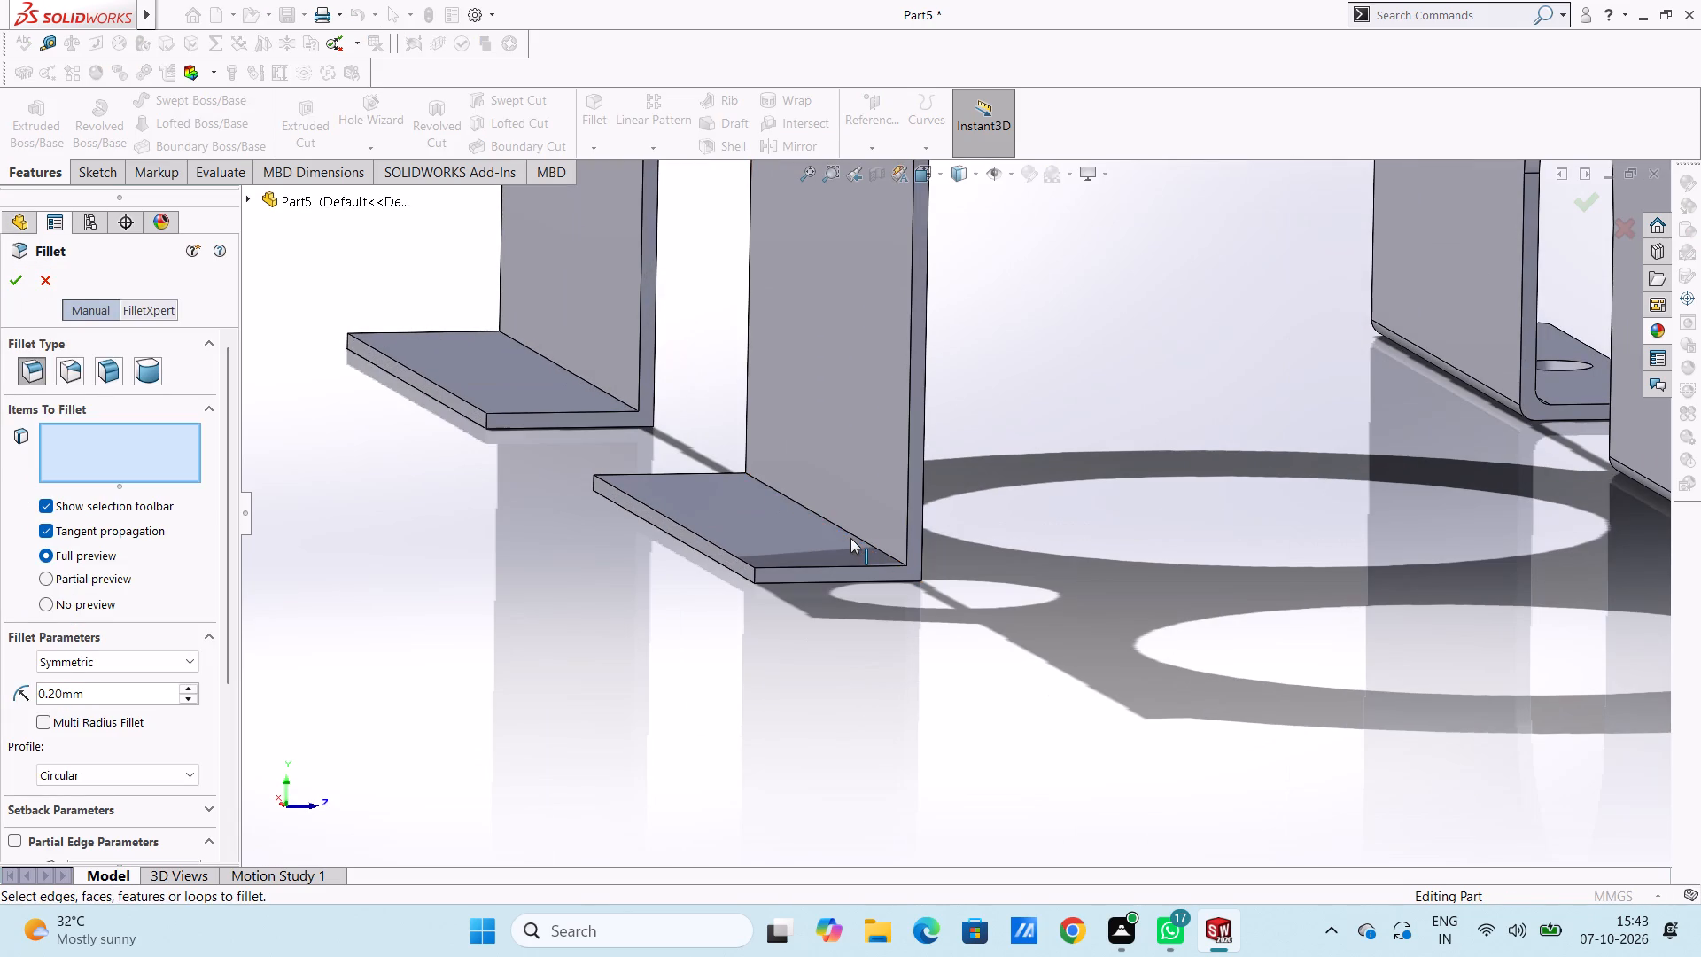
left_click(857, 536)
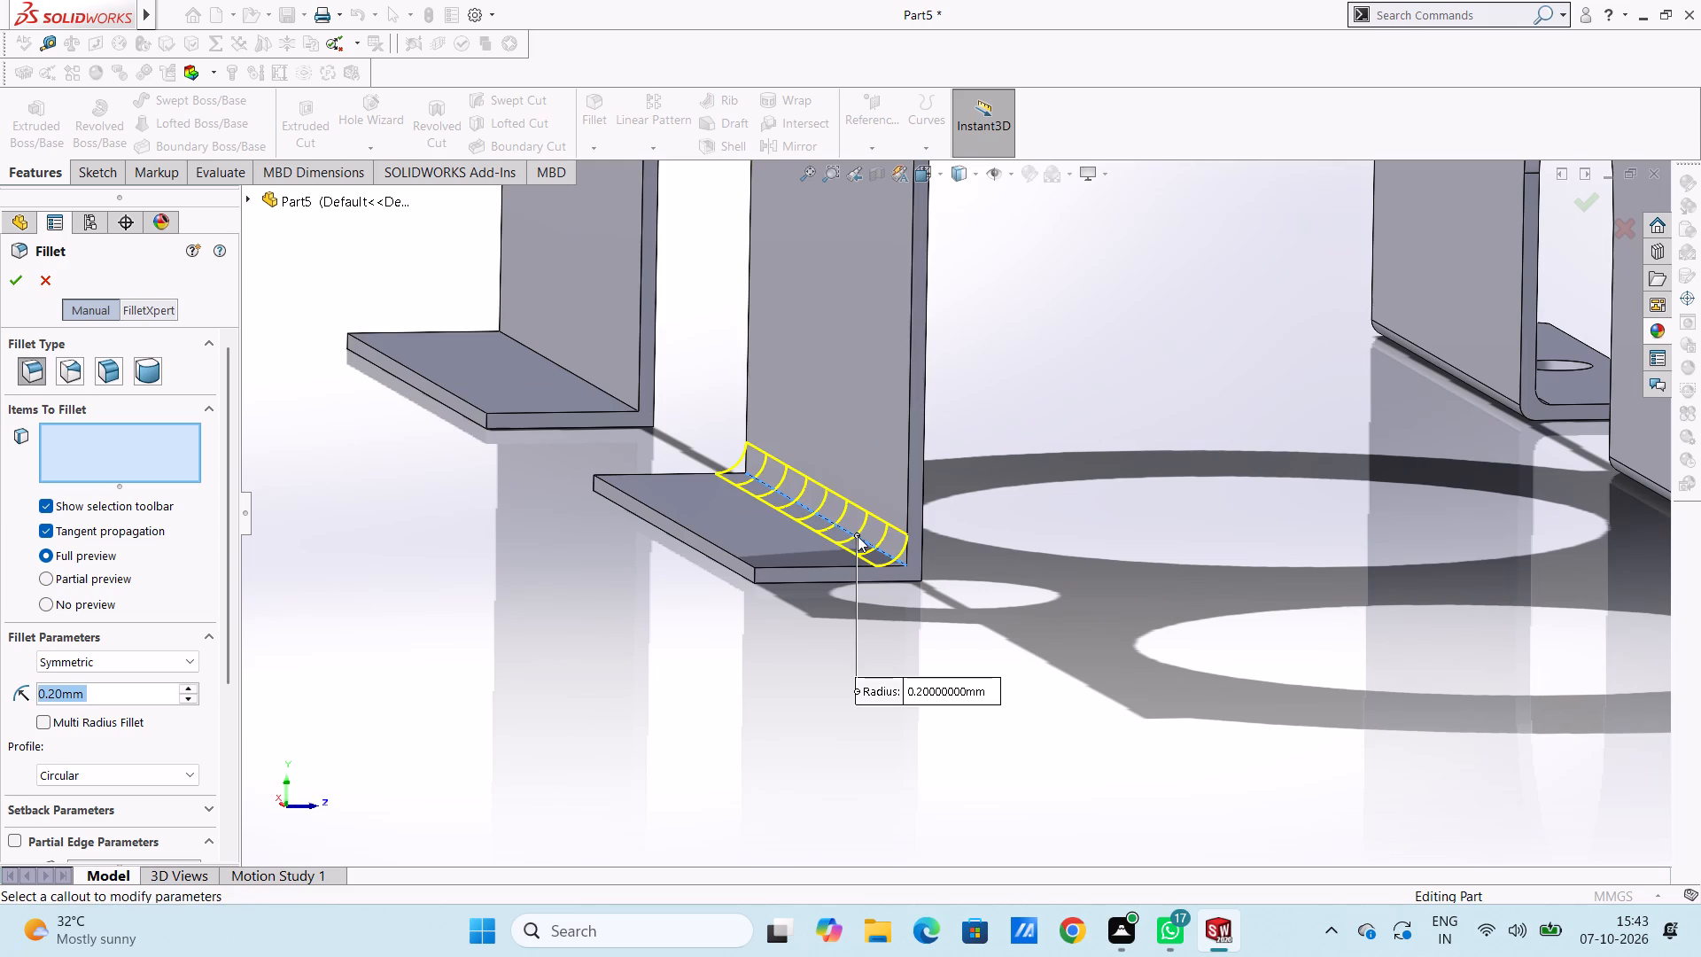
middle_click_drag(1010, 633, 968, 608)
scroll(969, 608, "up", 4)
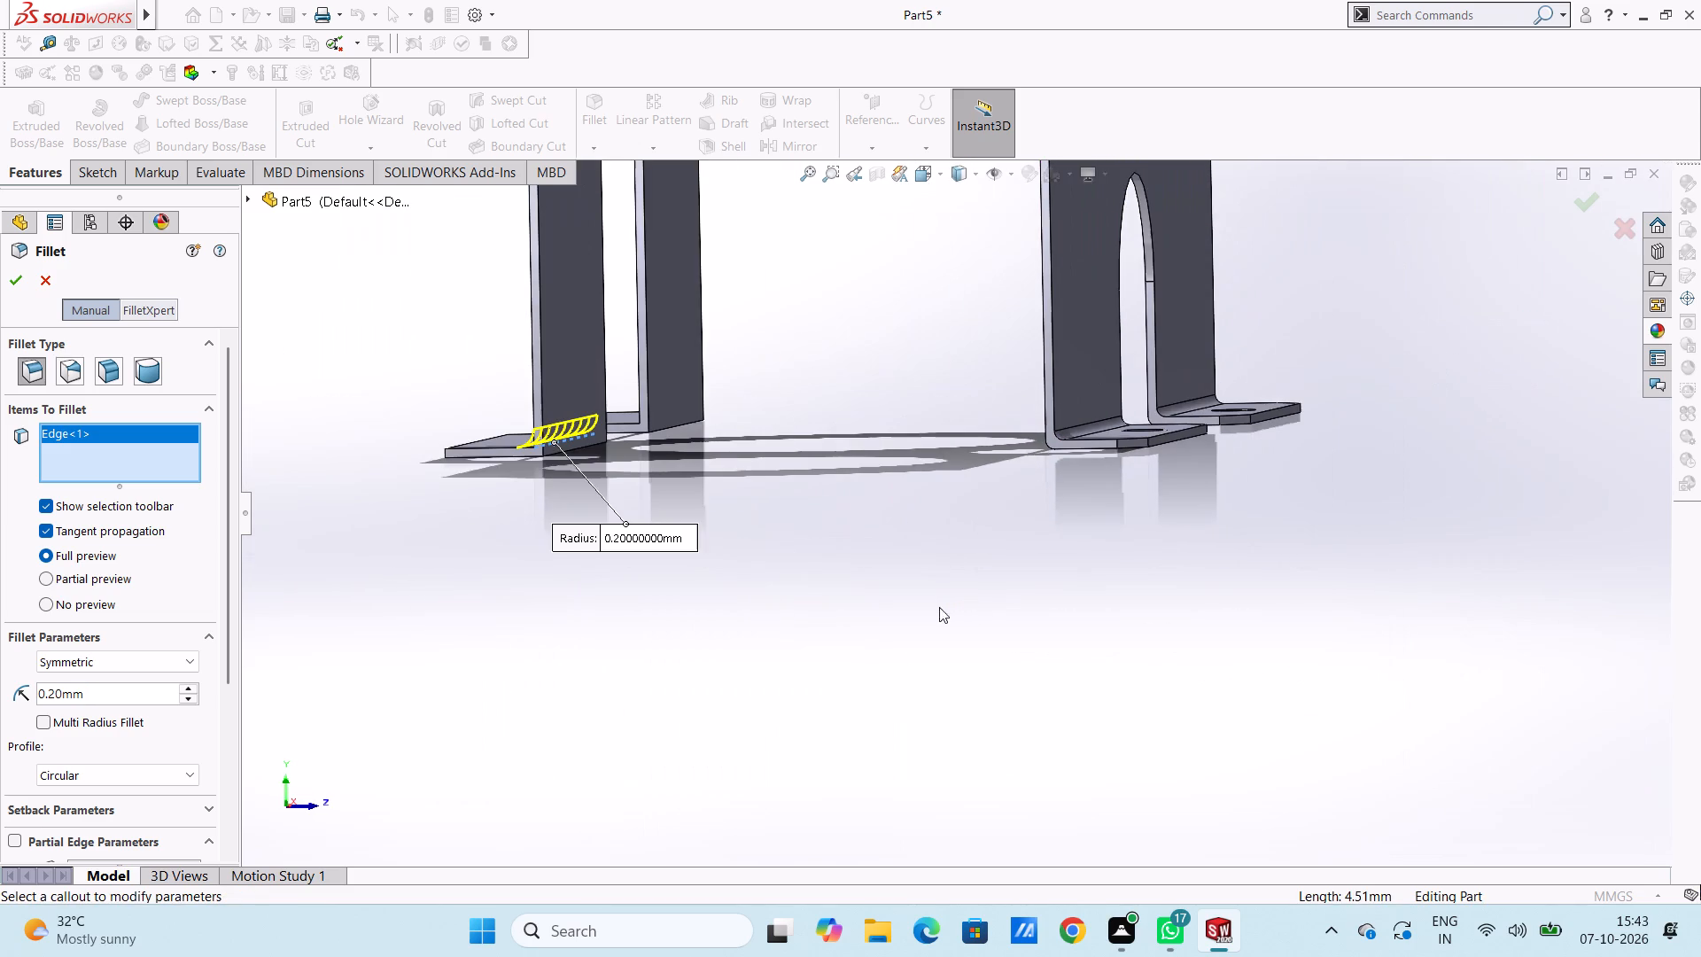
middle_click_drag(697, 494, 728, 513)
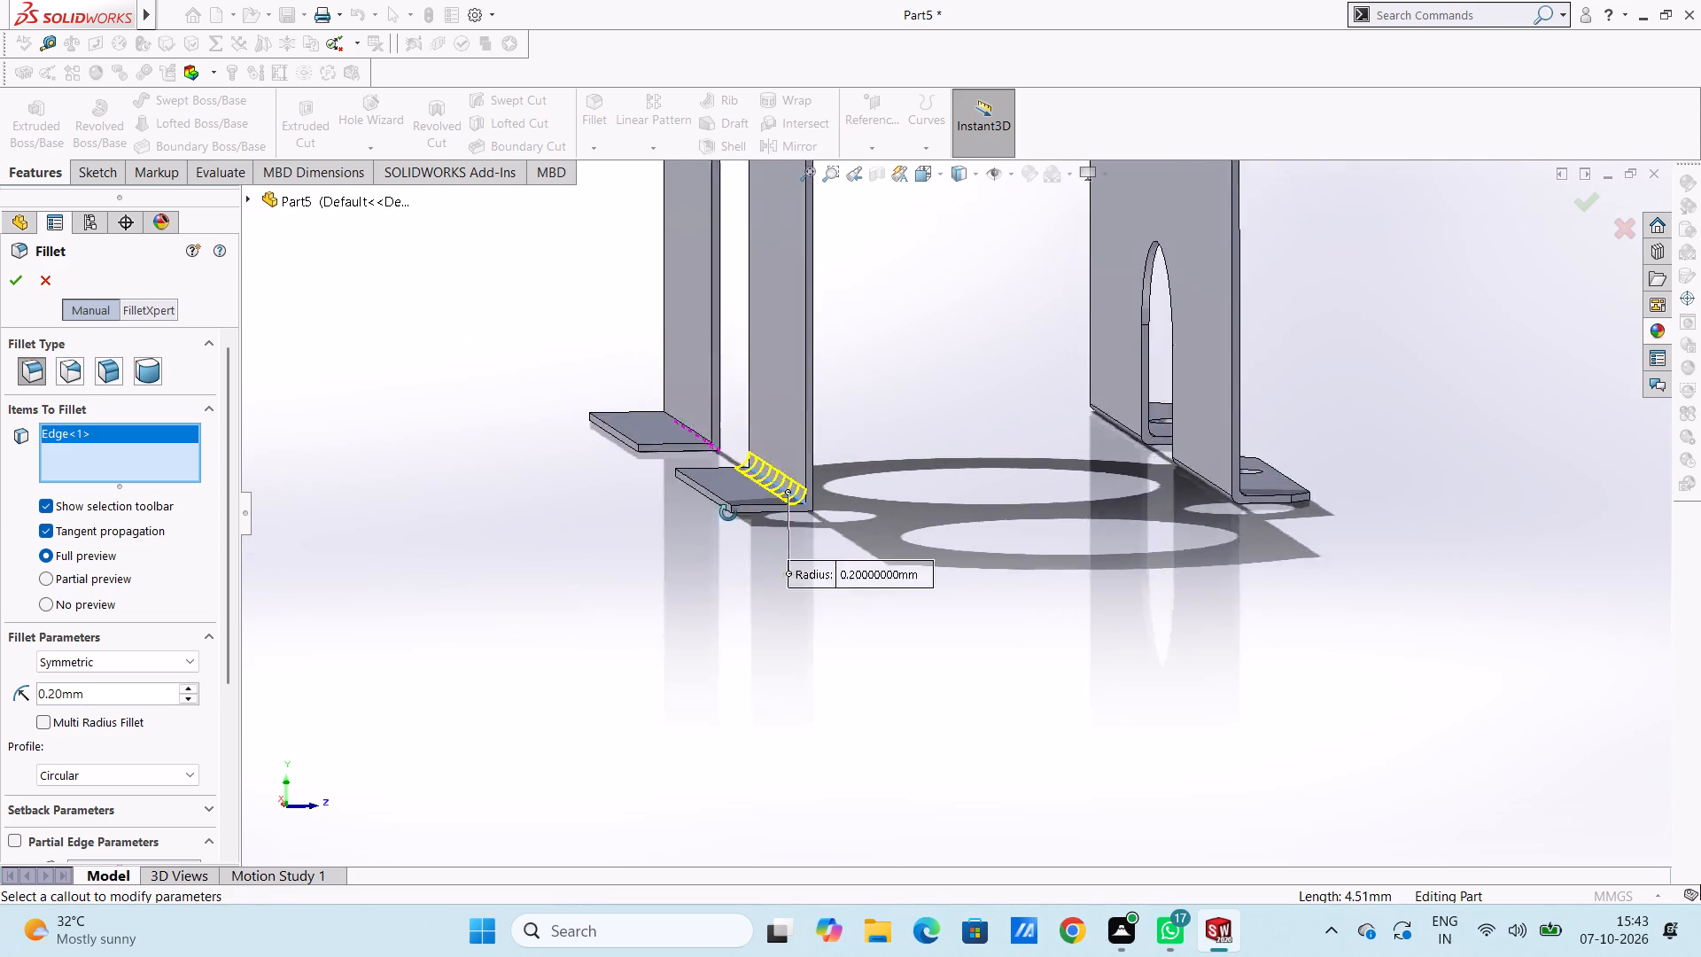
middle_click_drag(728, 513, 695, 502)
scroll(612, 479, "down", 5)
left_click(742, 454)
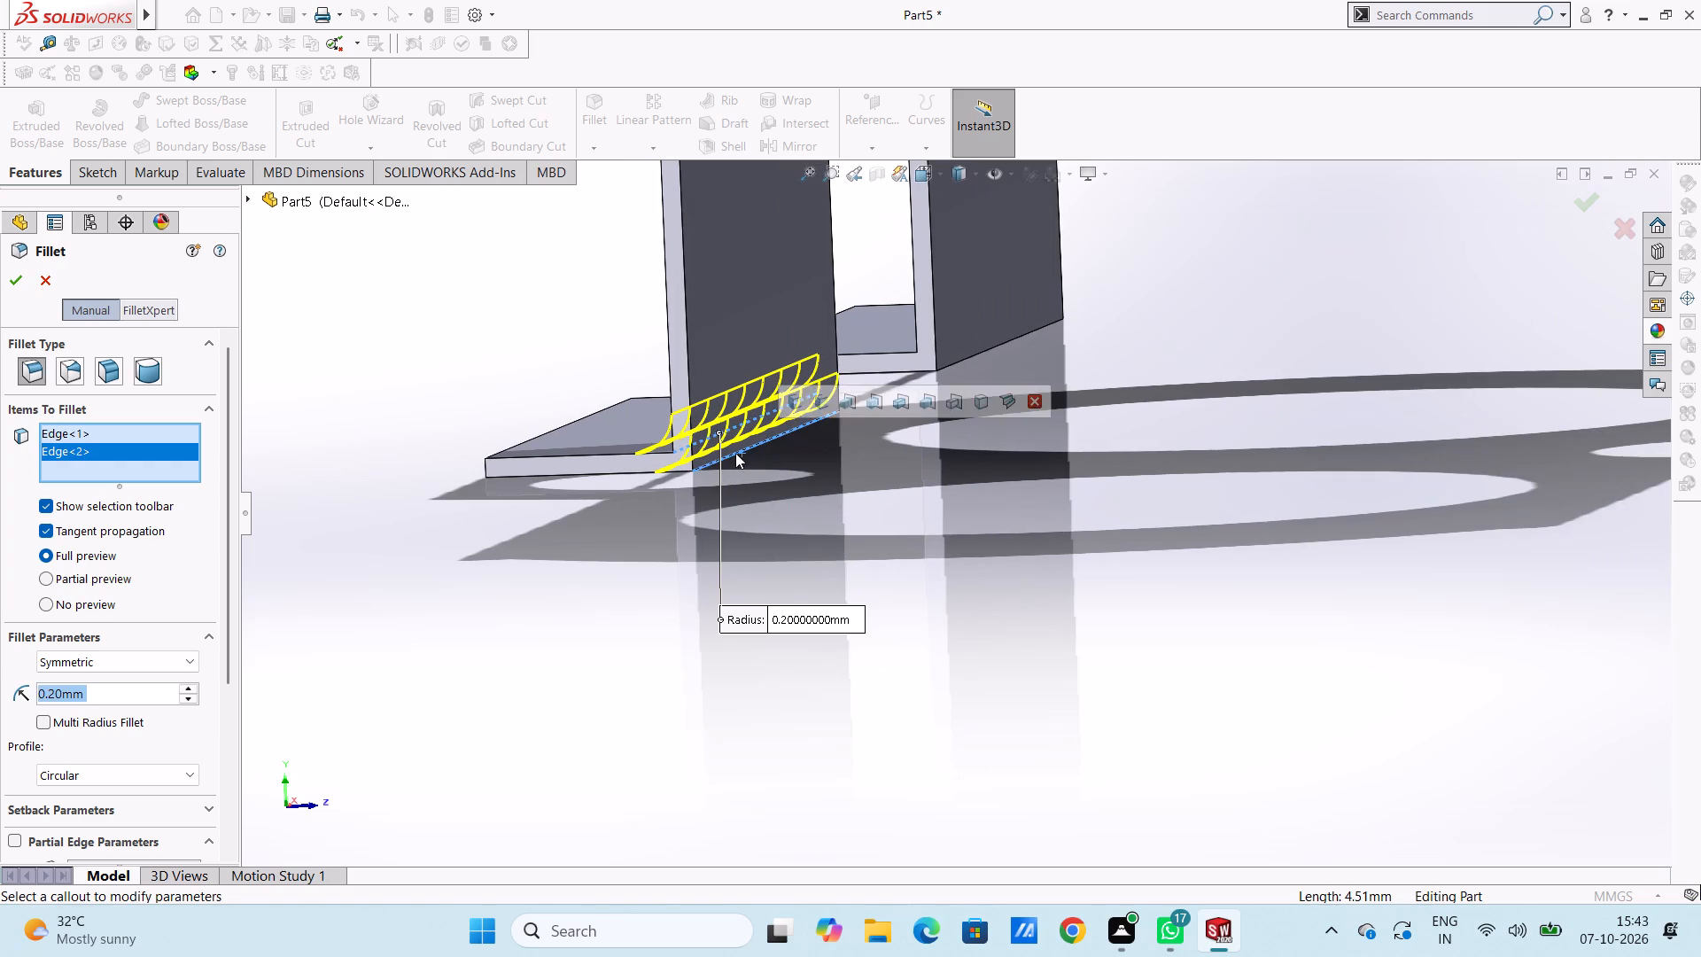
left_click(944, 367)
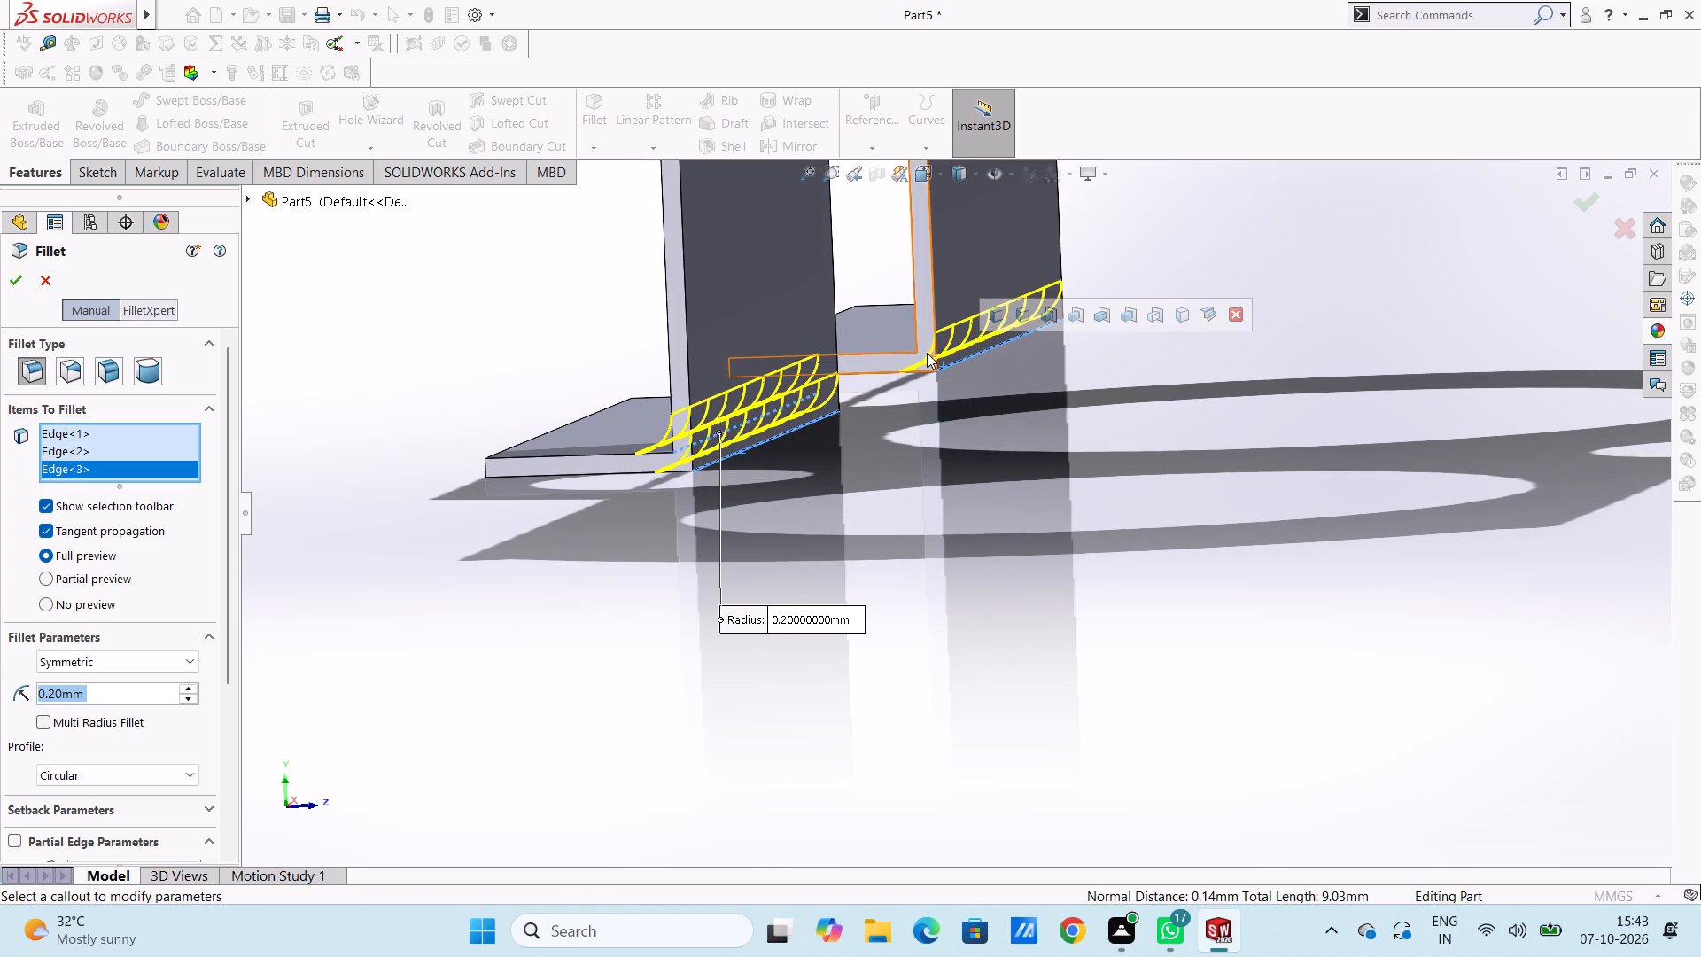
middle_click_drag(906, 332, 936, 360)
left_click(978, 346)
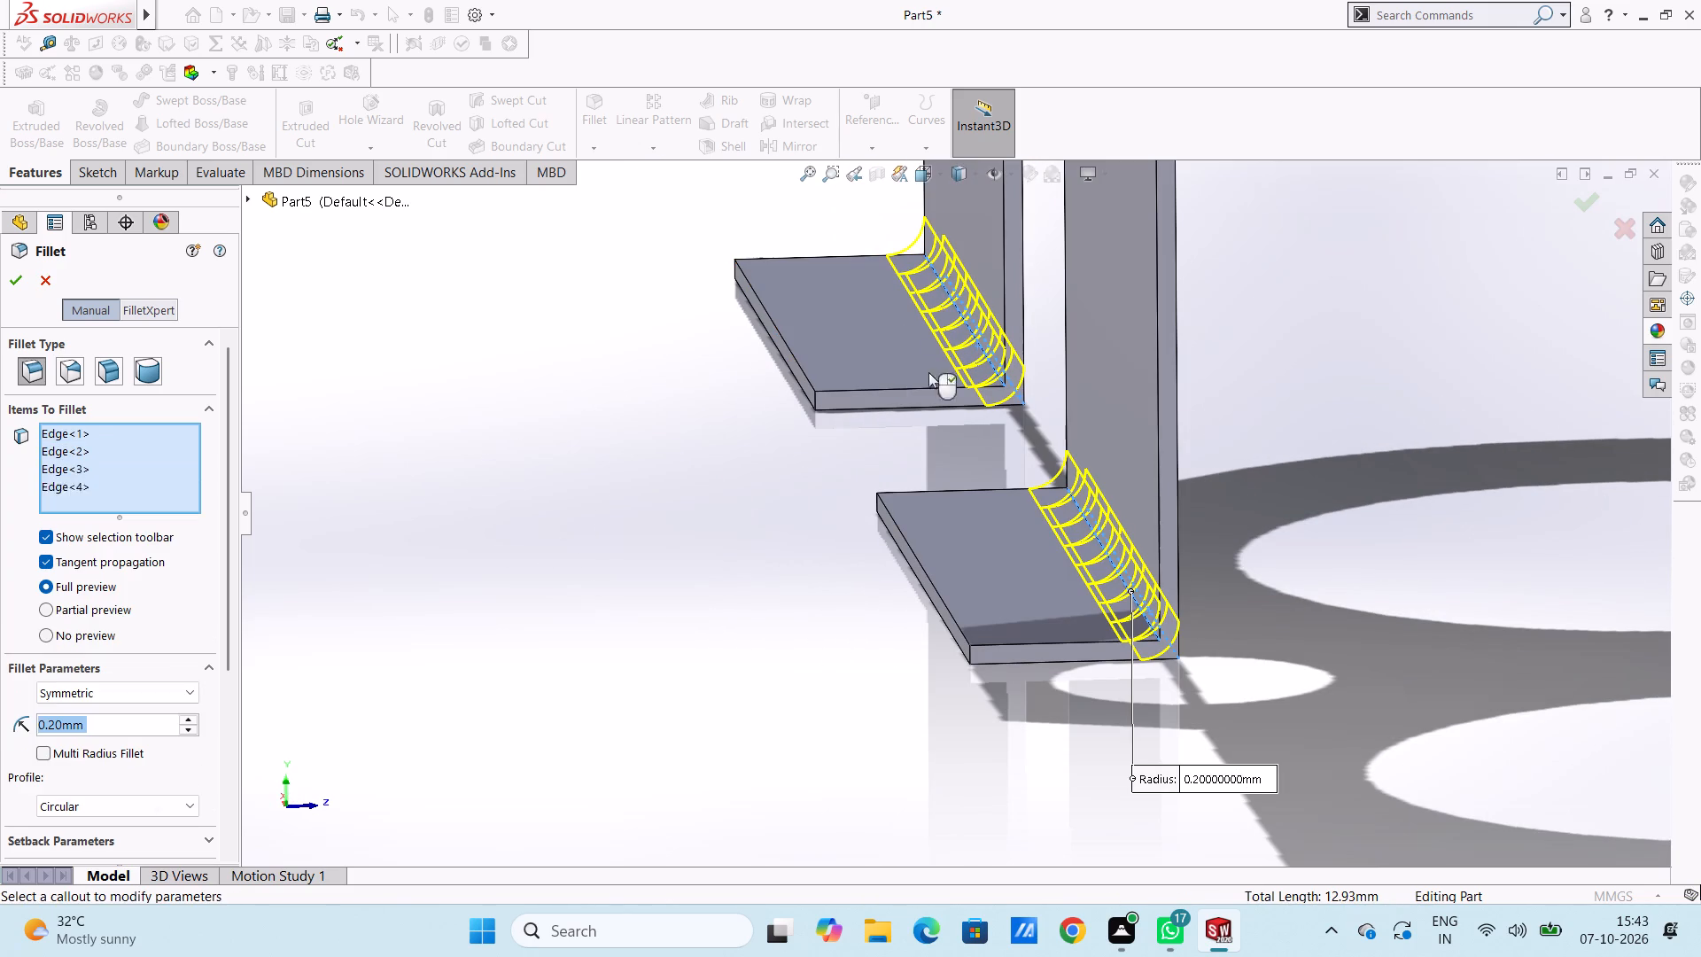
type("0.1")
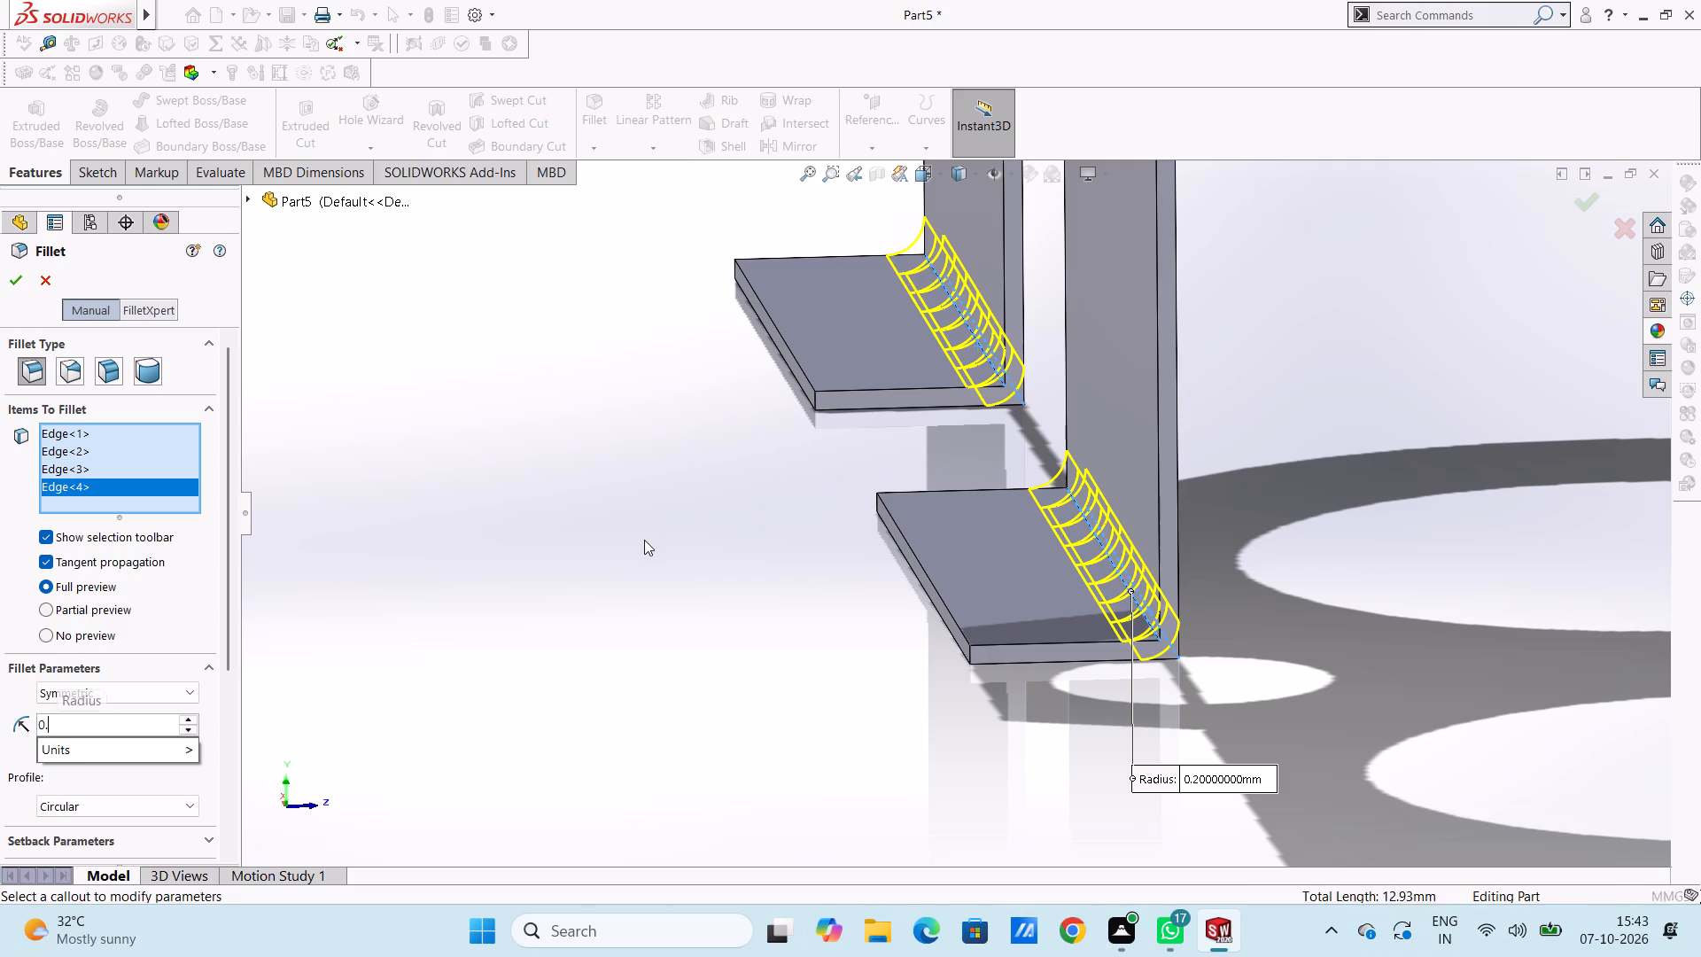
key("Return")
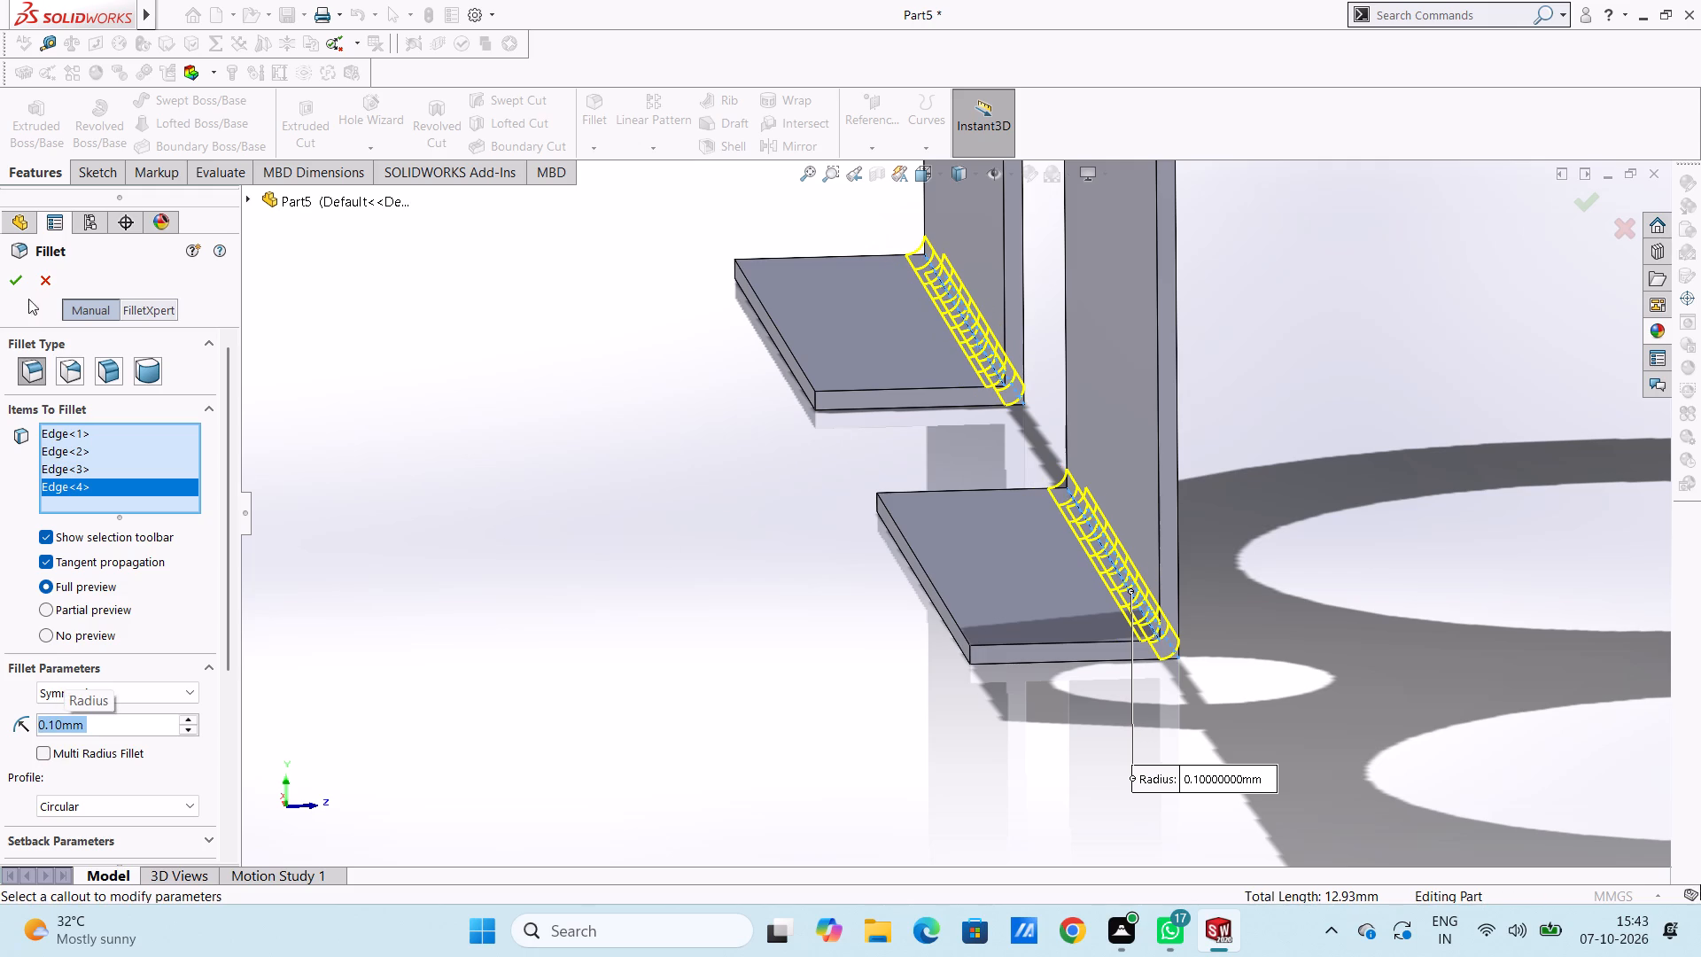
left_click(25, 287)
Sketch circles of about 0.27 mm and 0.30 mm radius on the longer and shorter new flanges' upper faces, vertically aligned with the opposite flange holes.
scroll(571, 619, "up", 6)
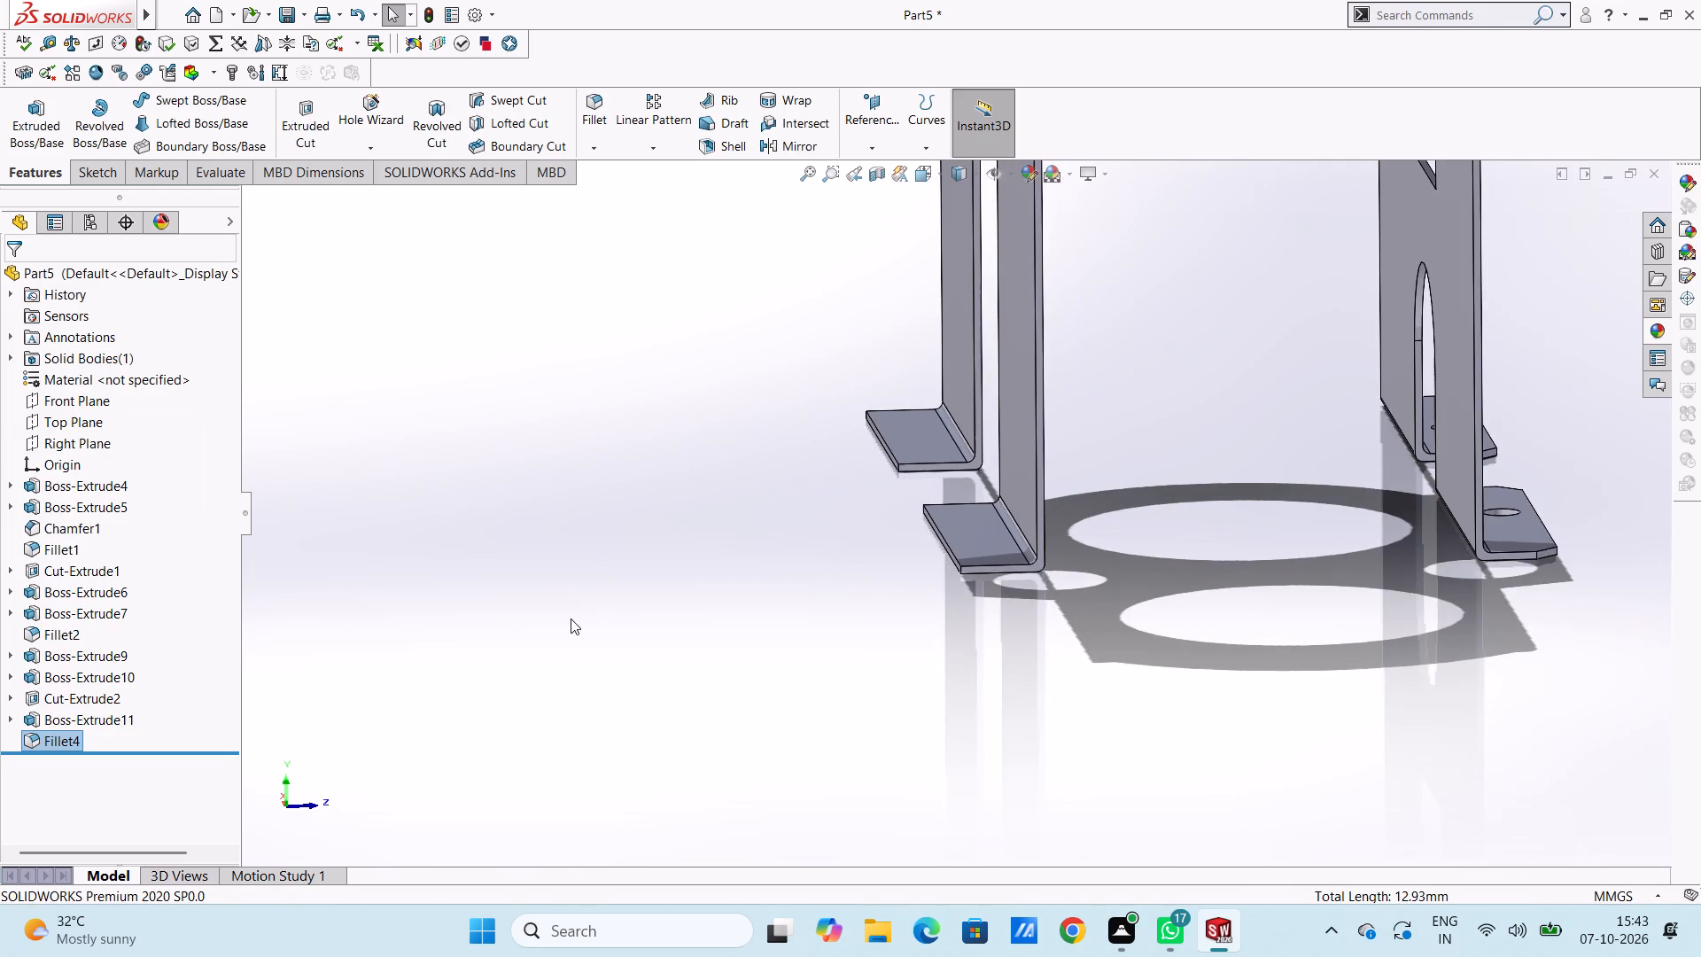
scroll(573, 657, "up", 1)
middle_click_drag(574, 657, 565, 603)
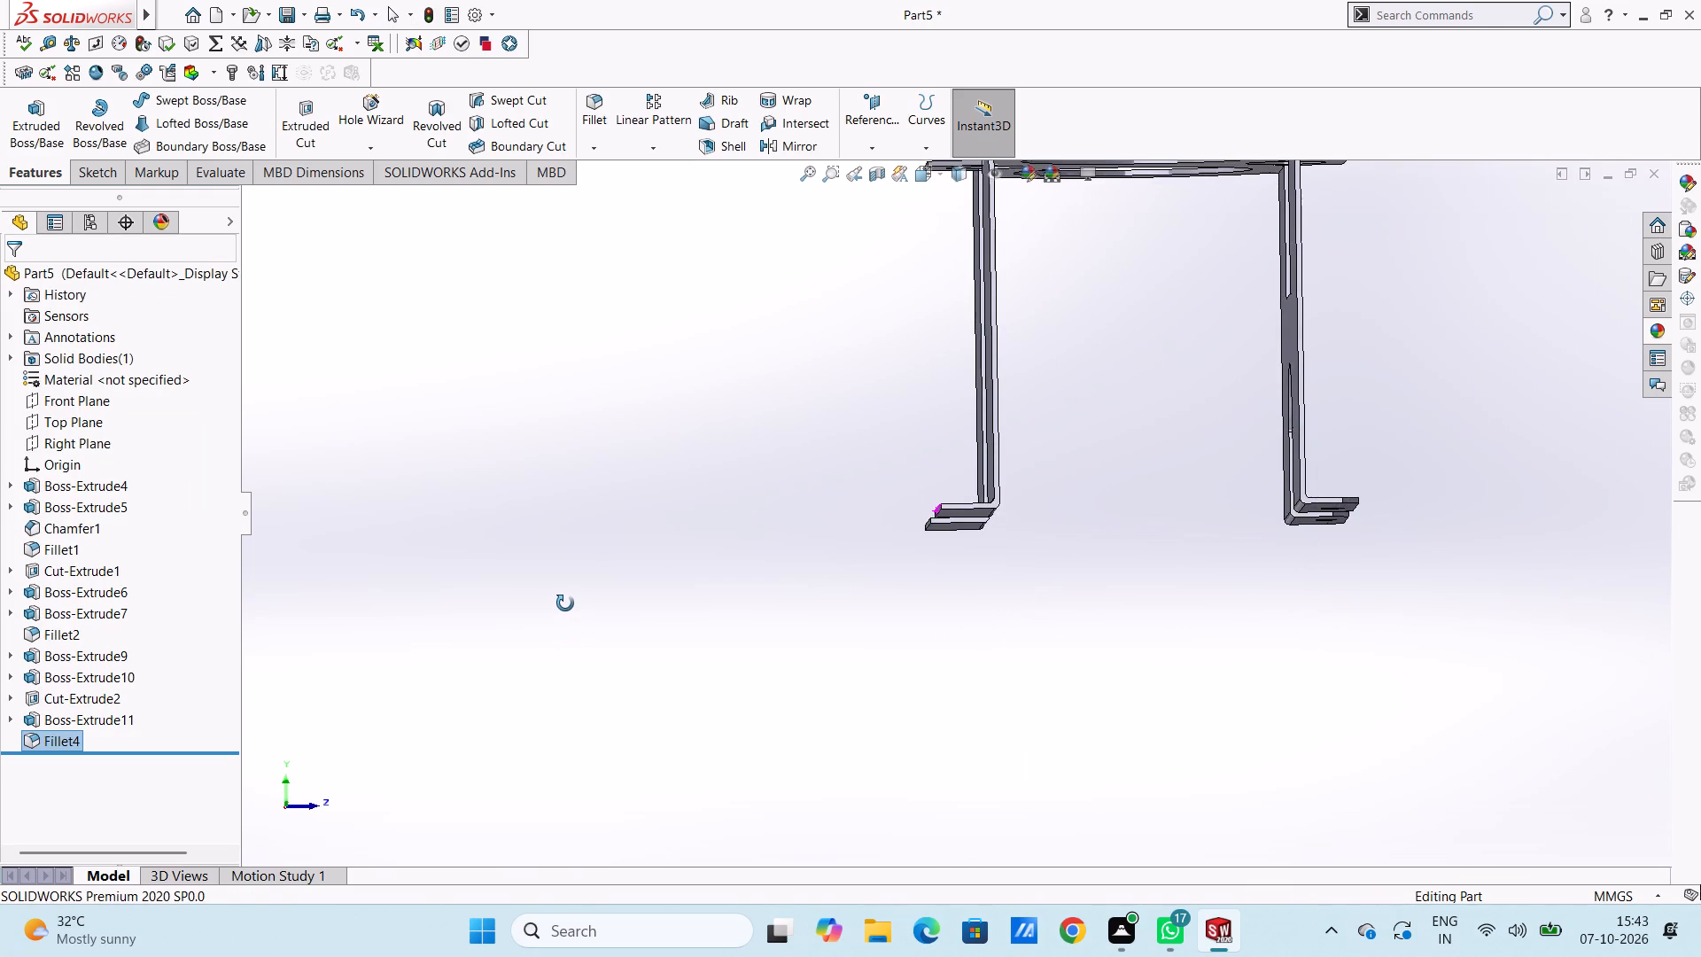
middle_click_drag(565, 603, 563, 611)
key("ctrl+3")
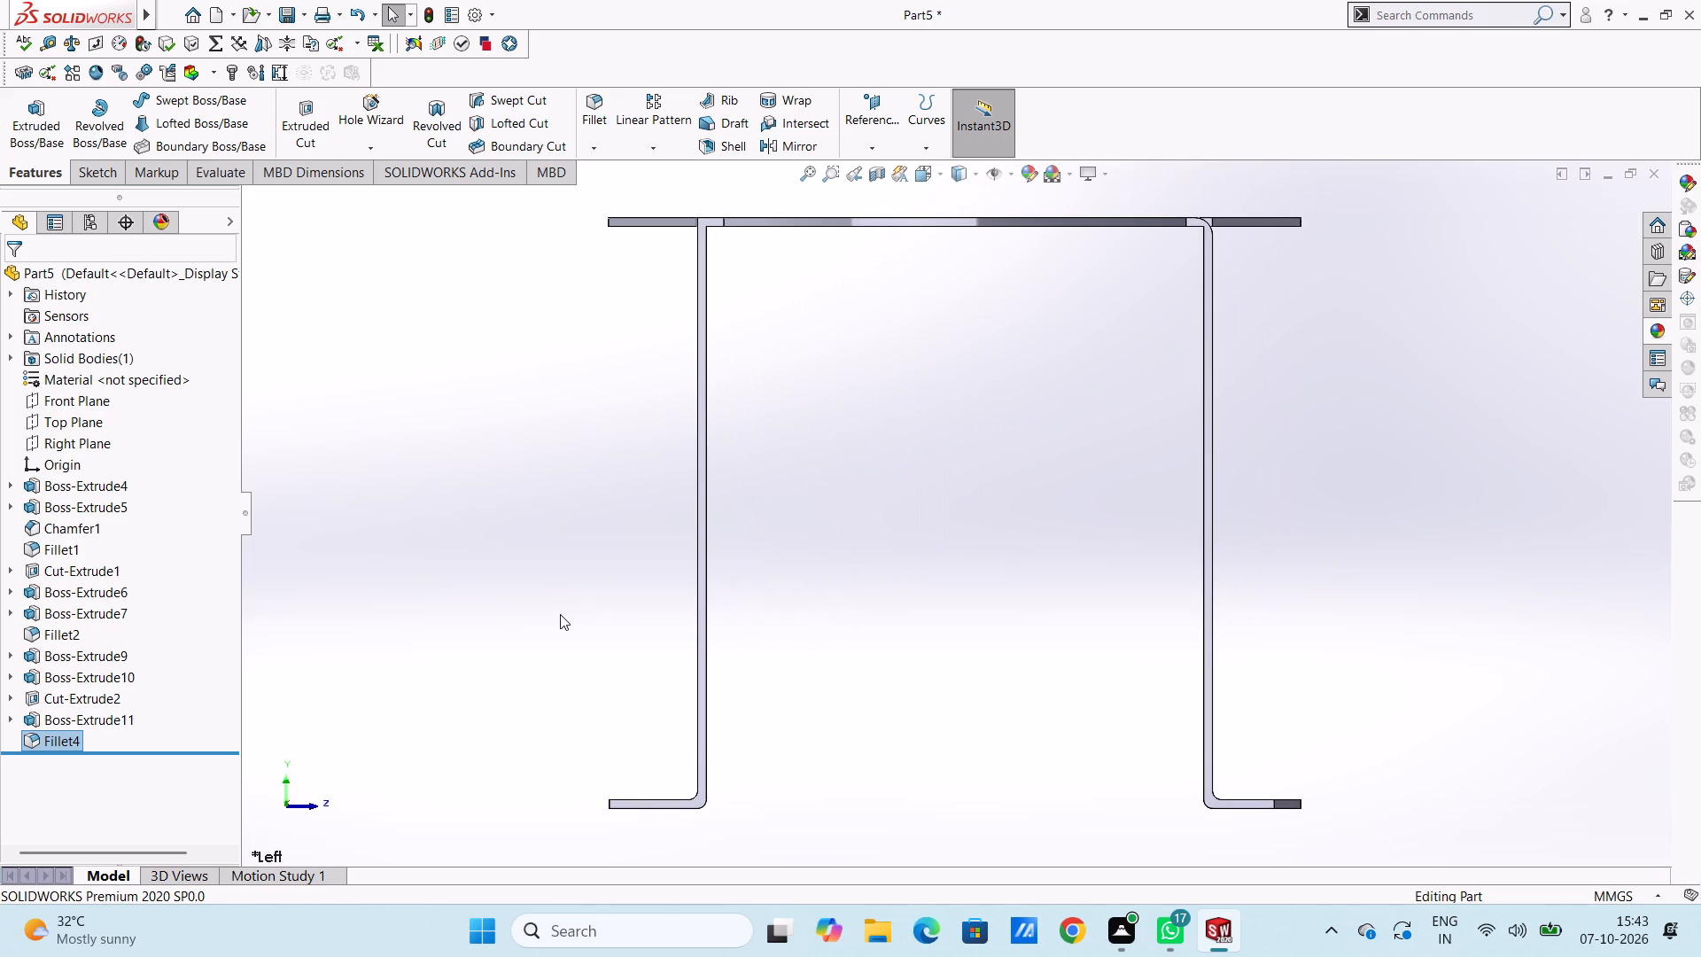
key("ctrl+5")
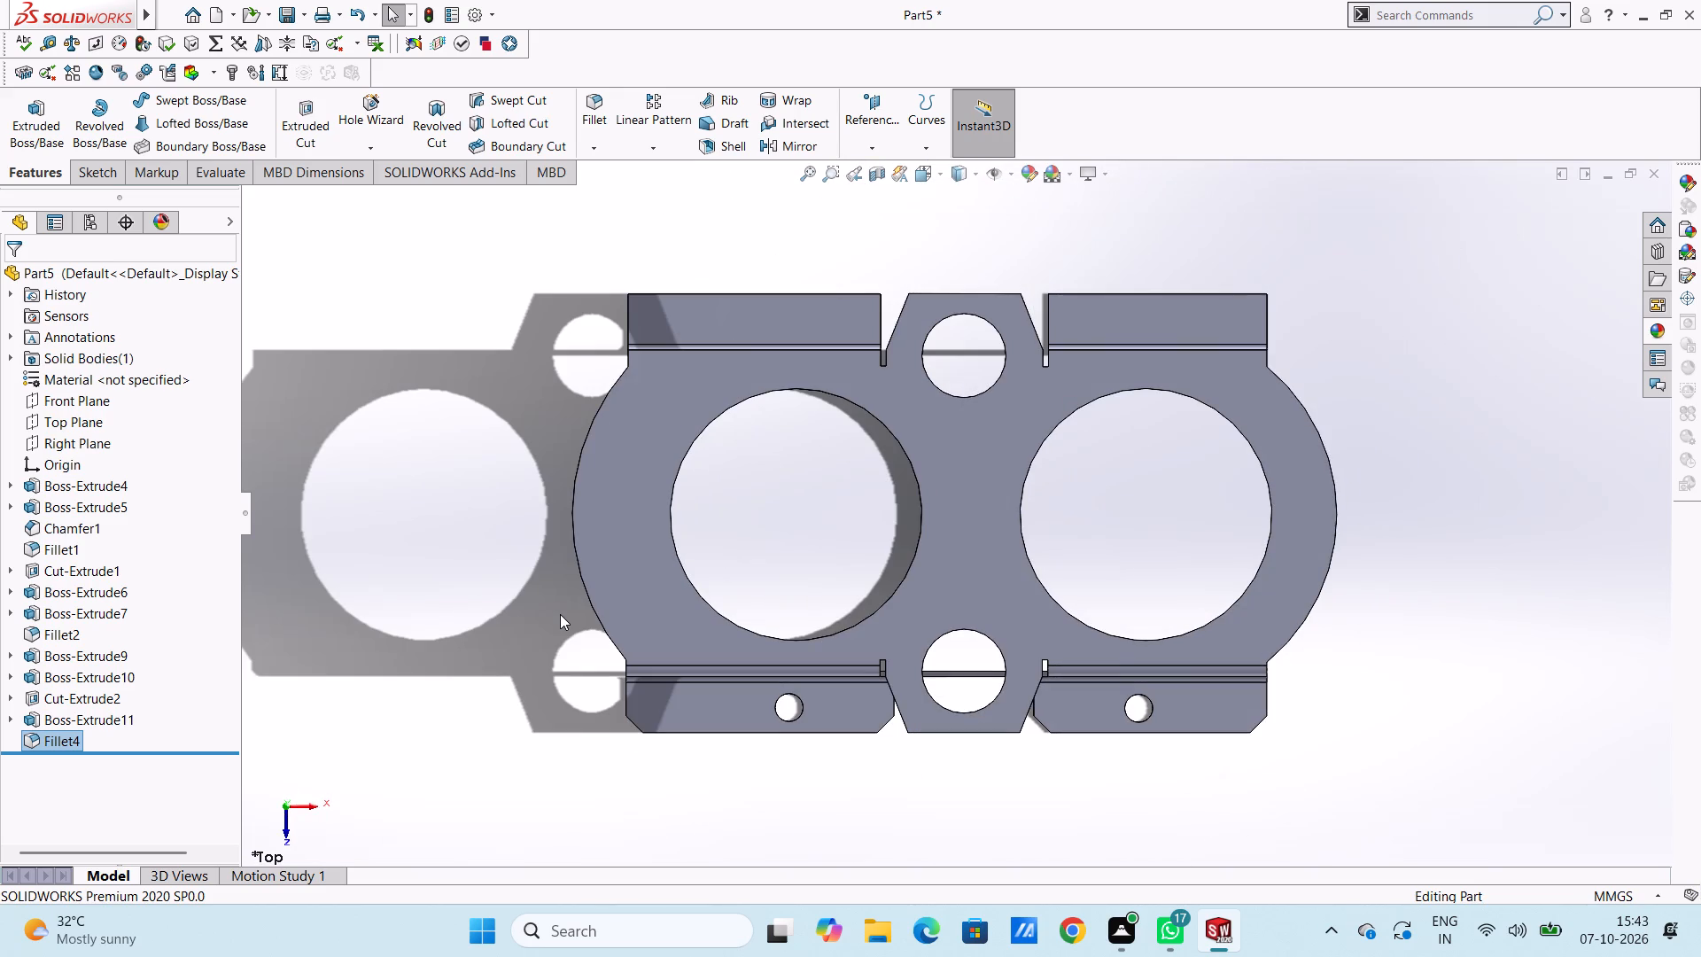
left_click(771, 315)
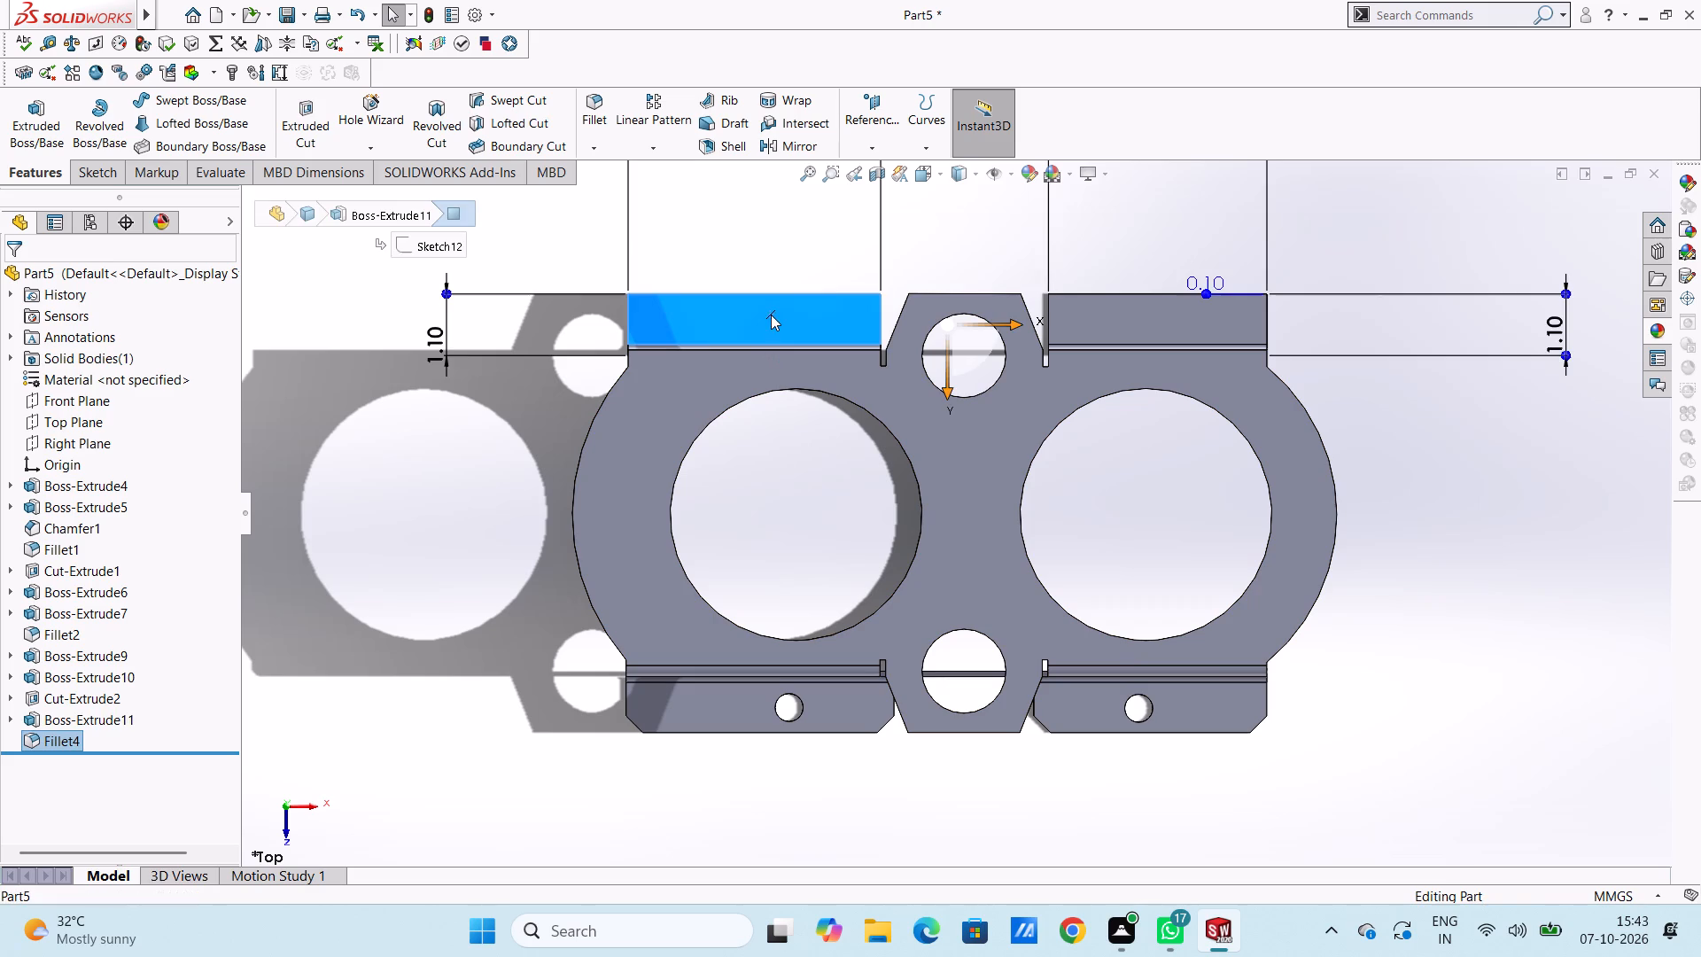
left_click(843, 268)
left_click(715, 237)
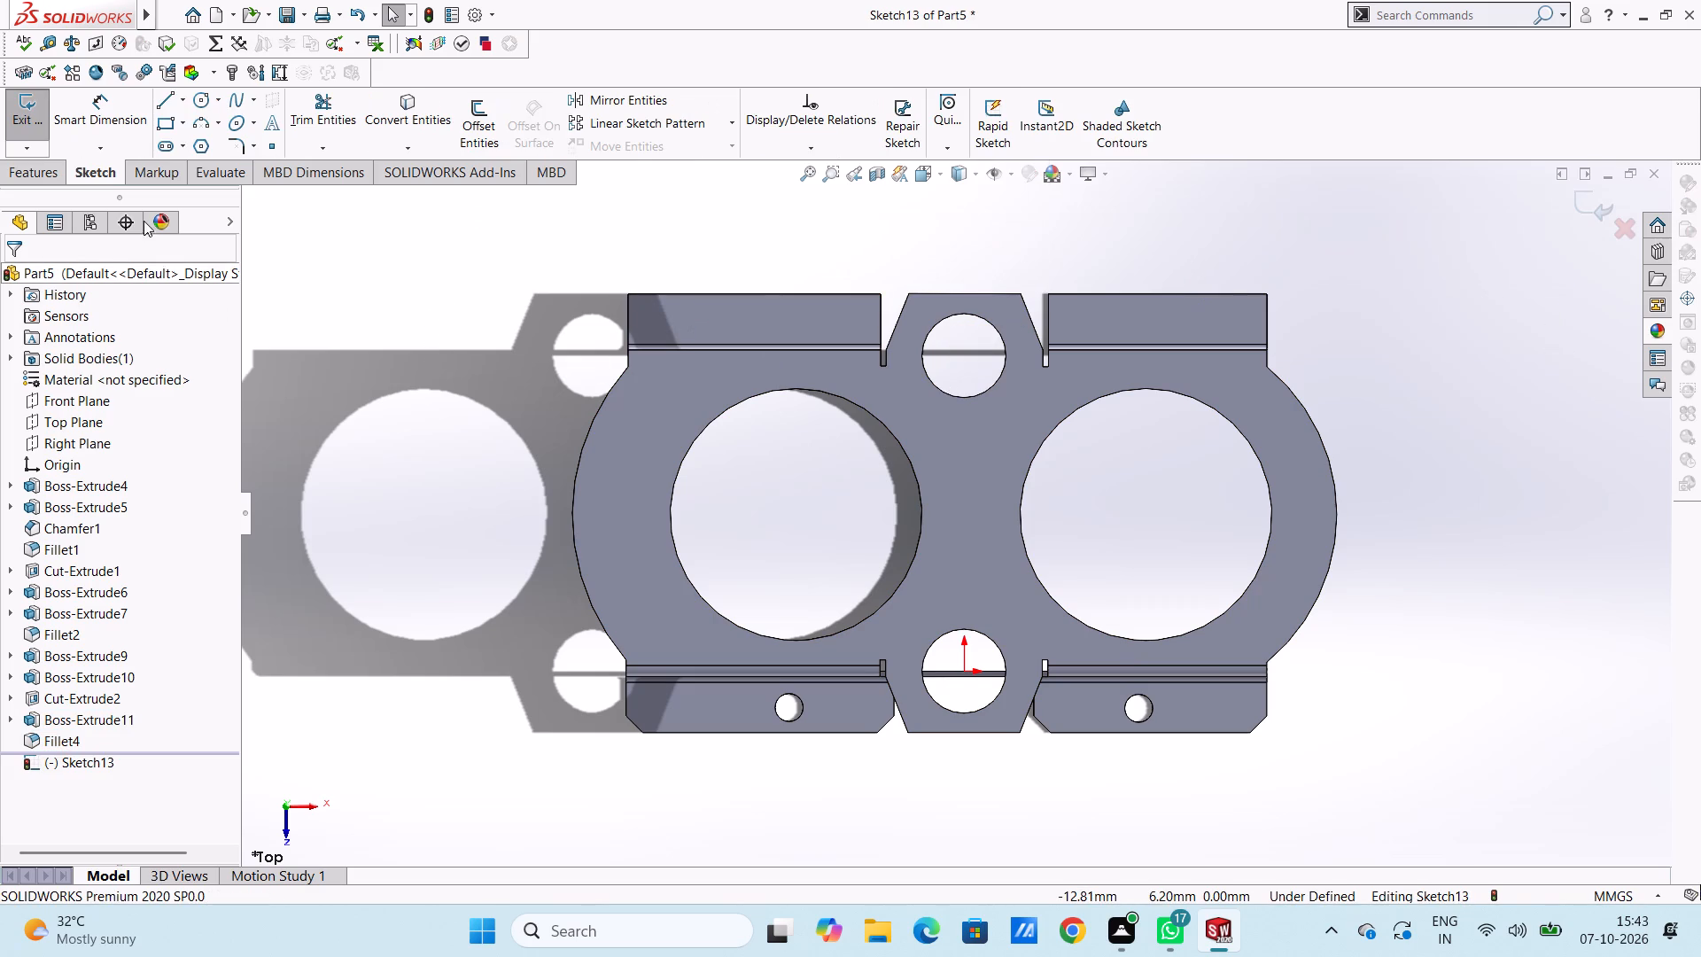
left_click(202, 100)
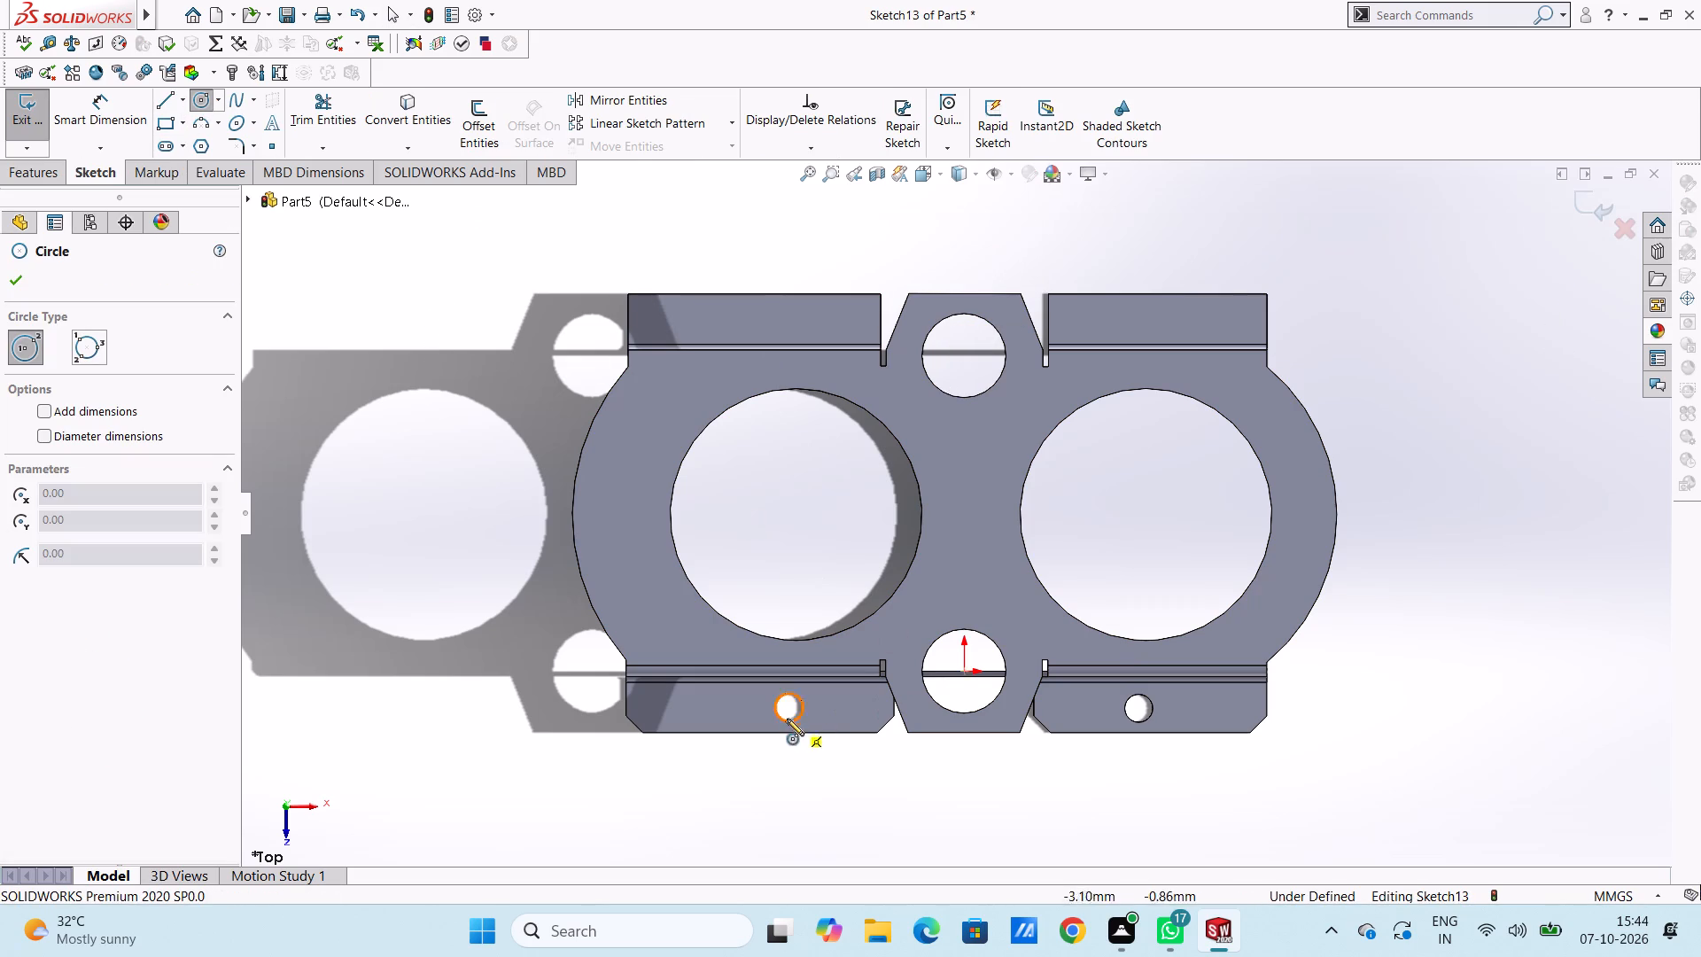
left_click(788, 315)
left_click(799, 327)
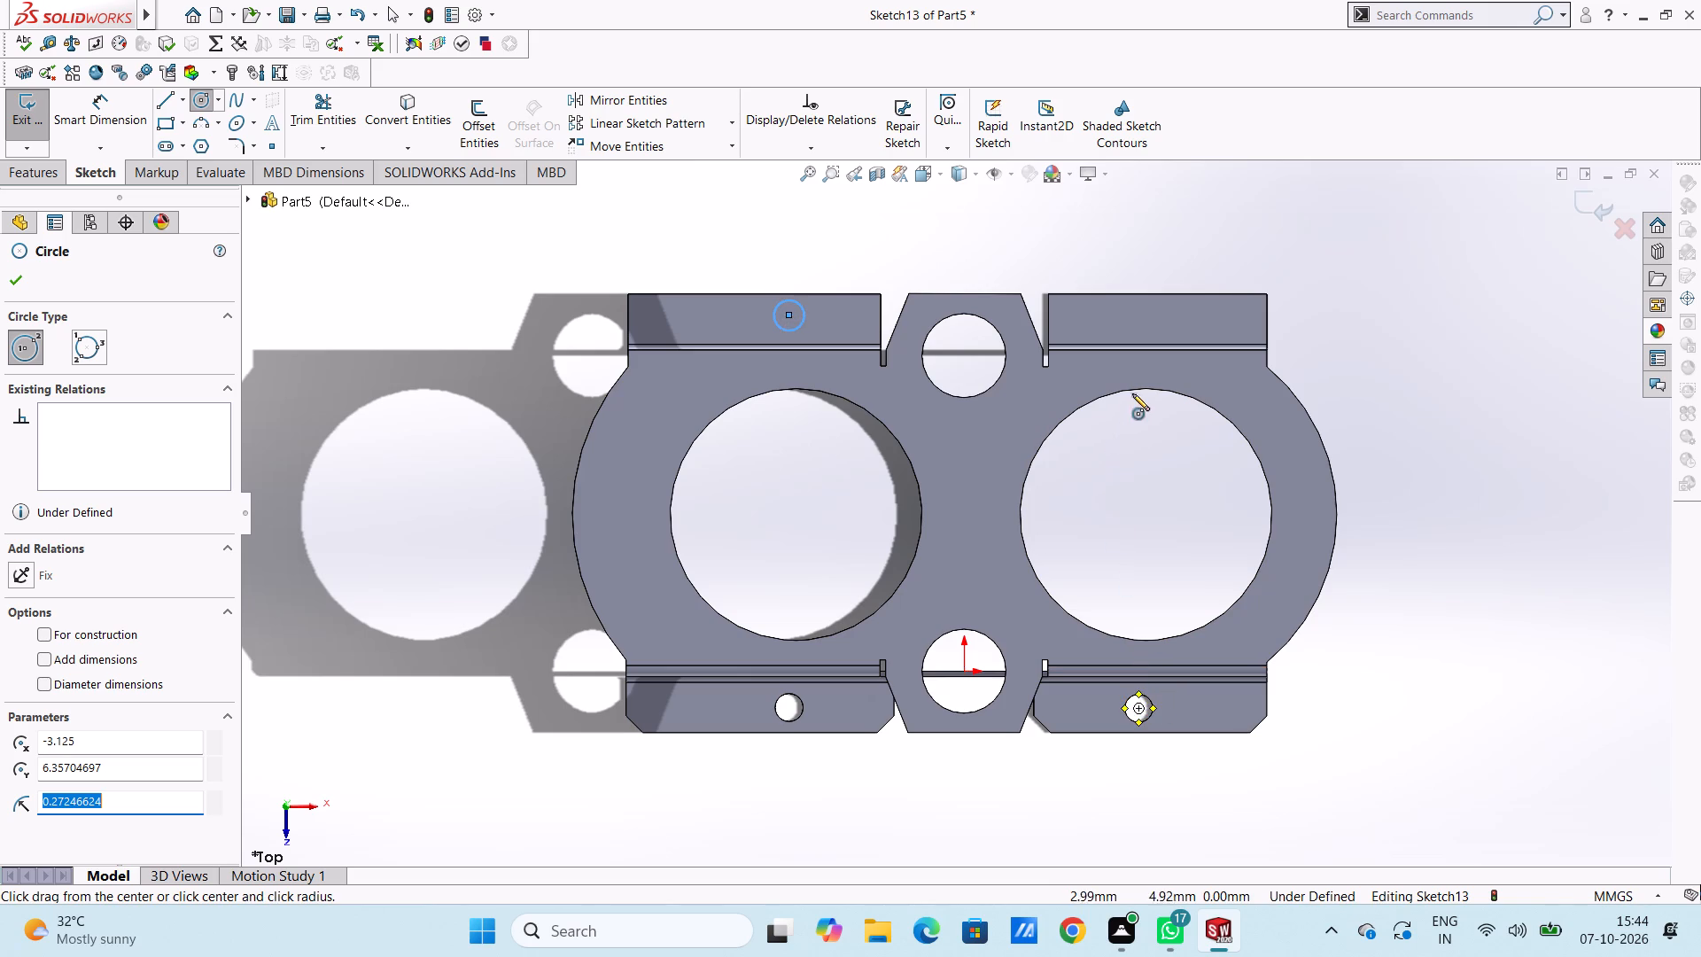
left_click(1136, 328)
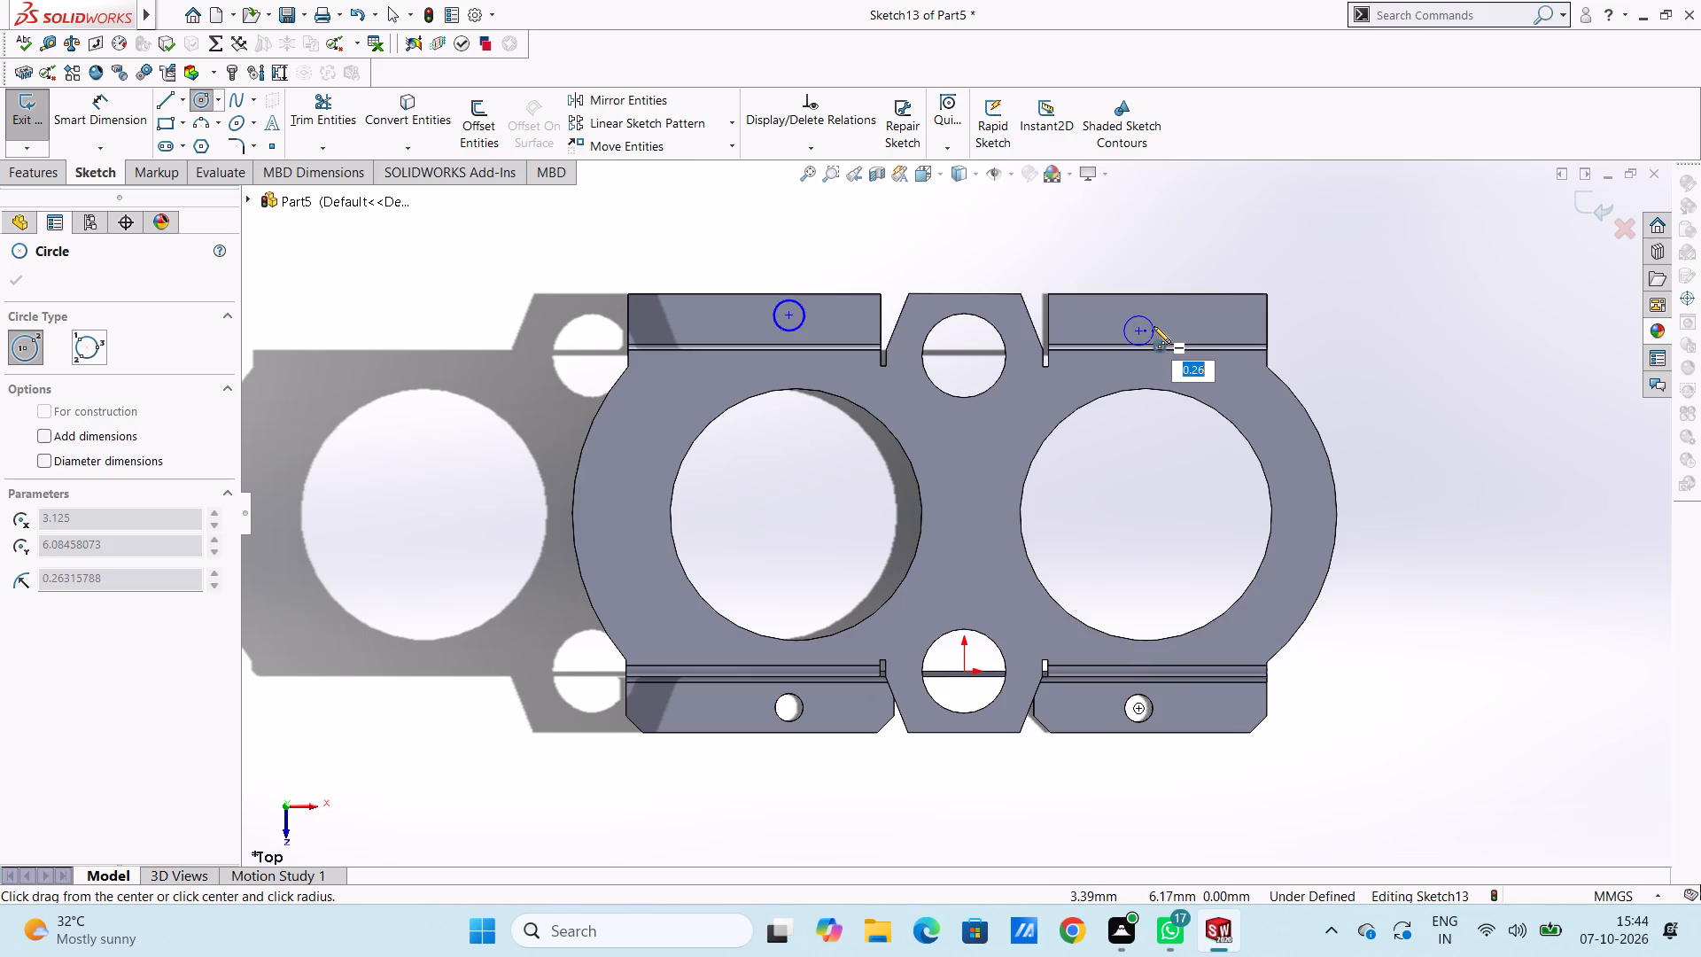
left_click(1154, 324)
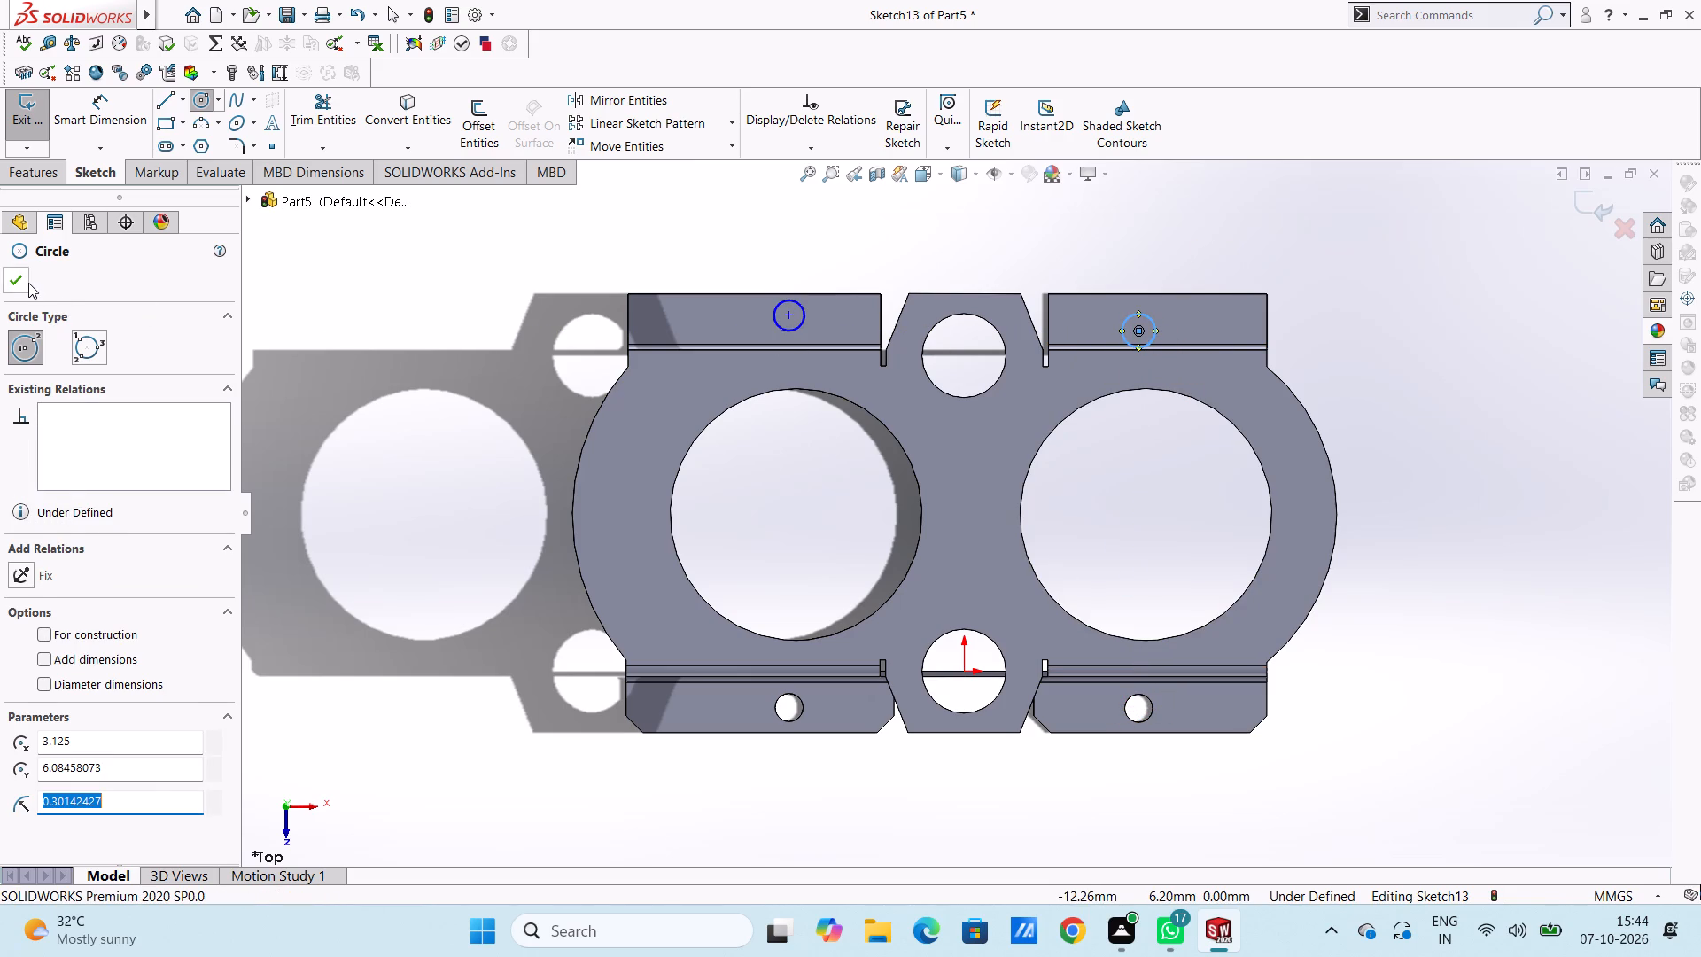
left_click(28, 283)
left_click(422, 338)
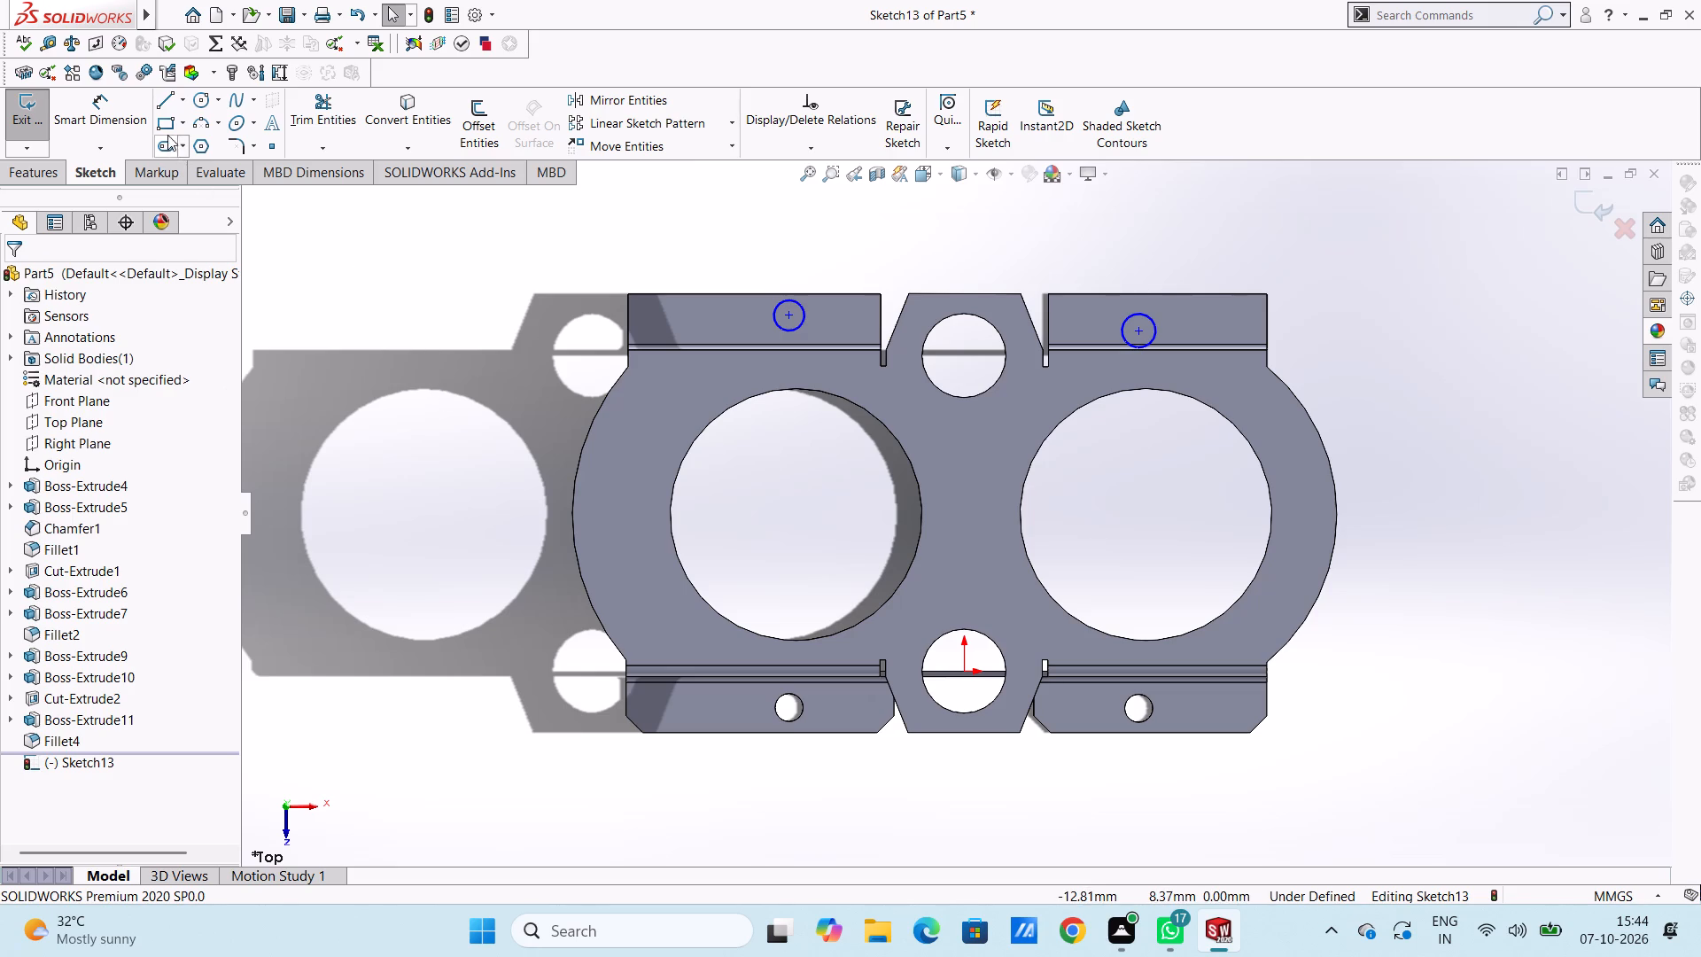
Set the diameters of both sketched circles on the new flanges to 0.5 mm.
left_click(129, 112)
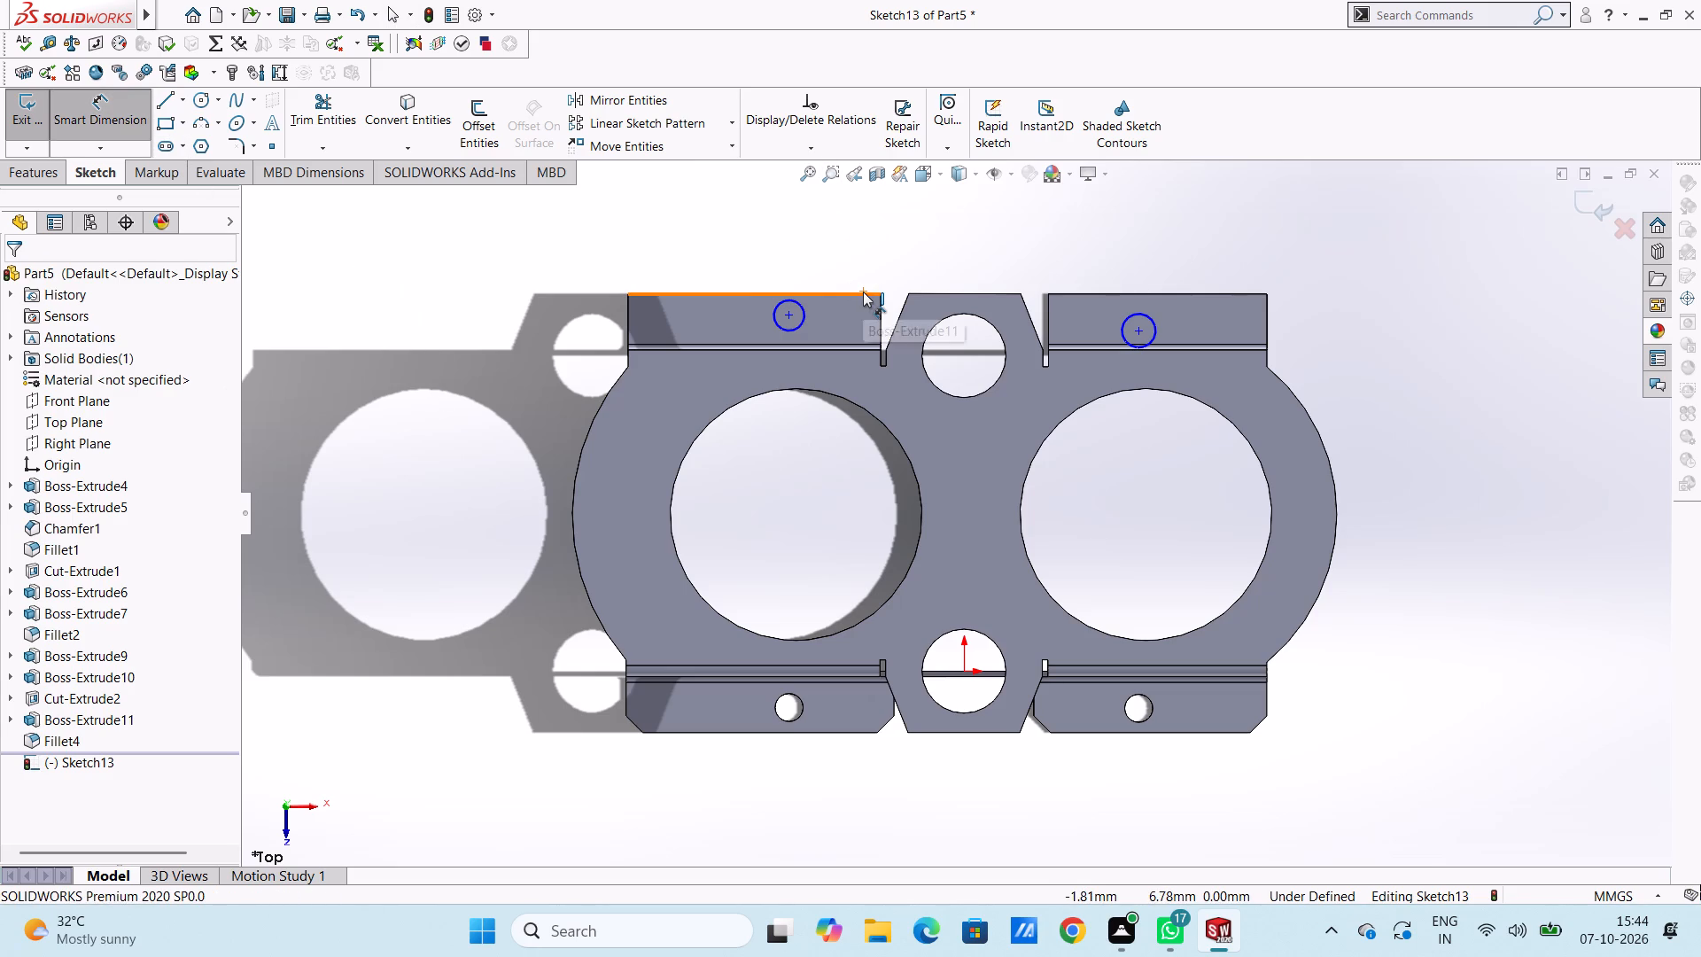
scroll(863, 292, "up", 3)
left_click(867, 403)
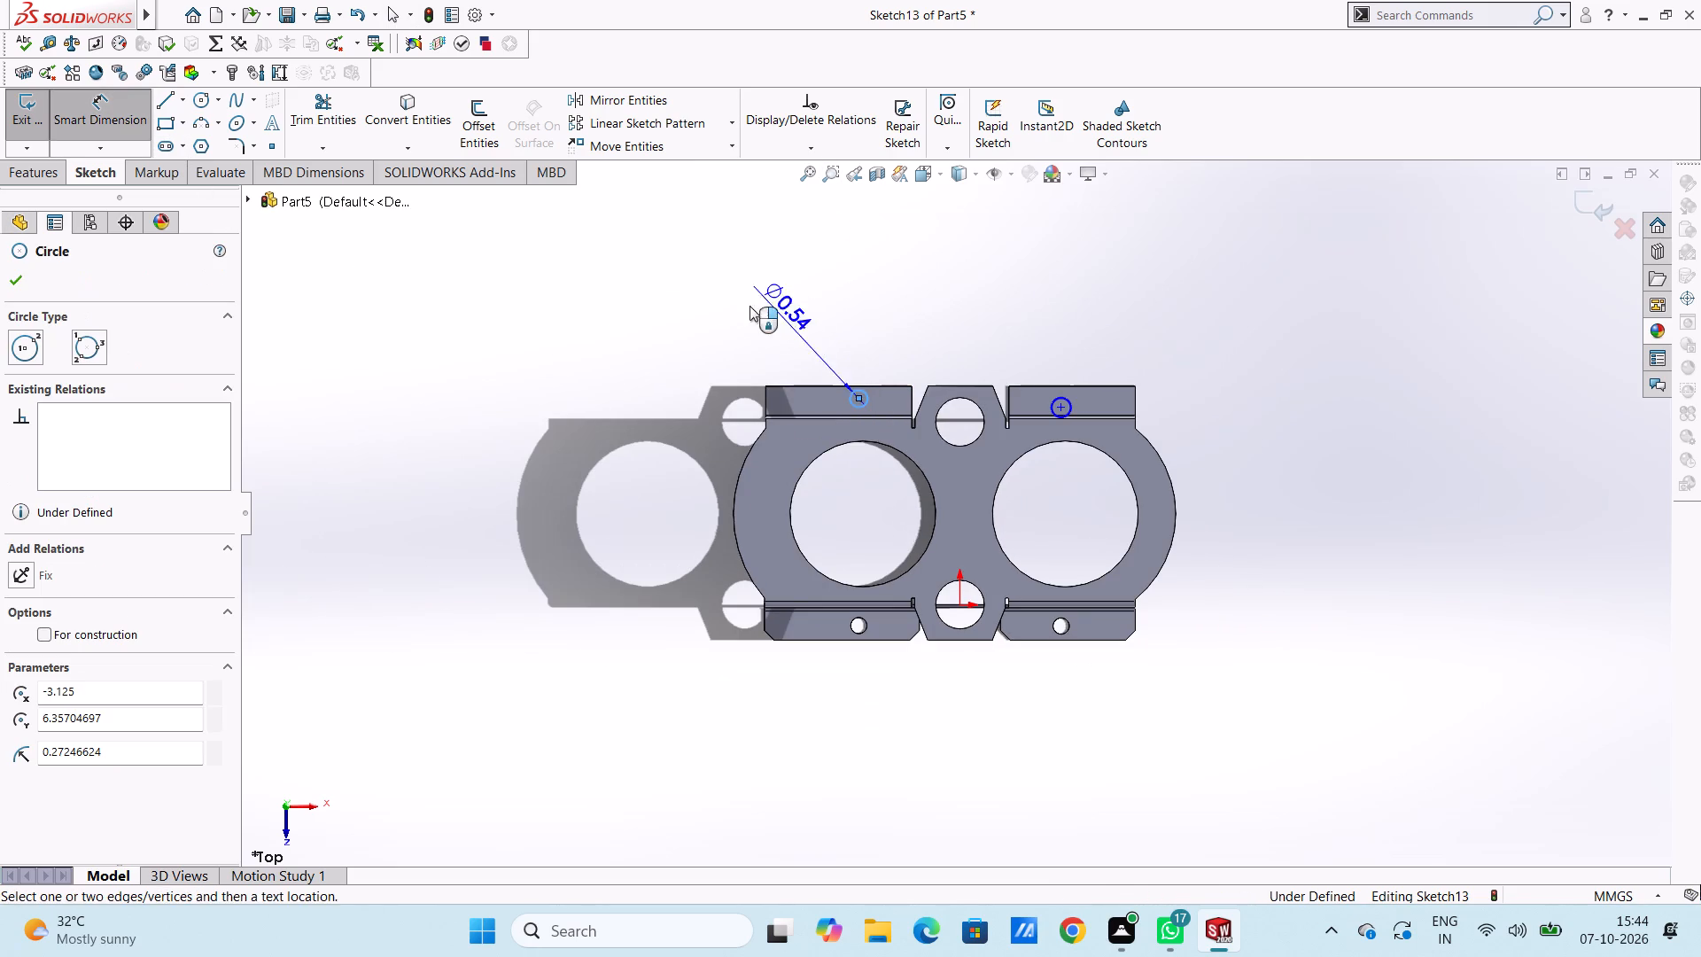
left_click(641, 276)
type("0.5")
key("Return")
left_click(597, 380)
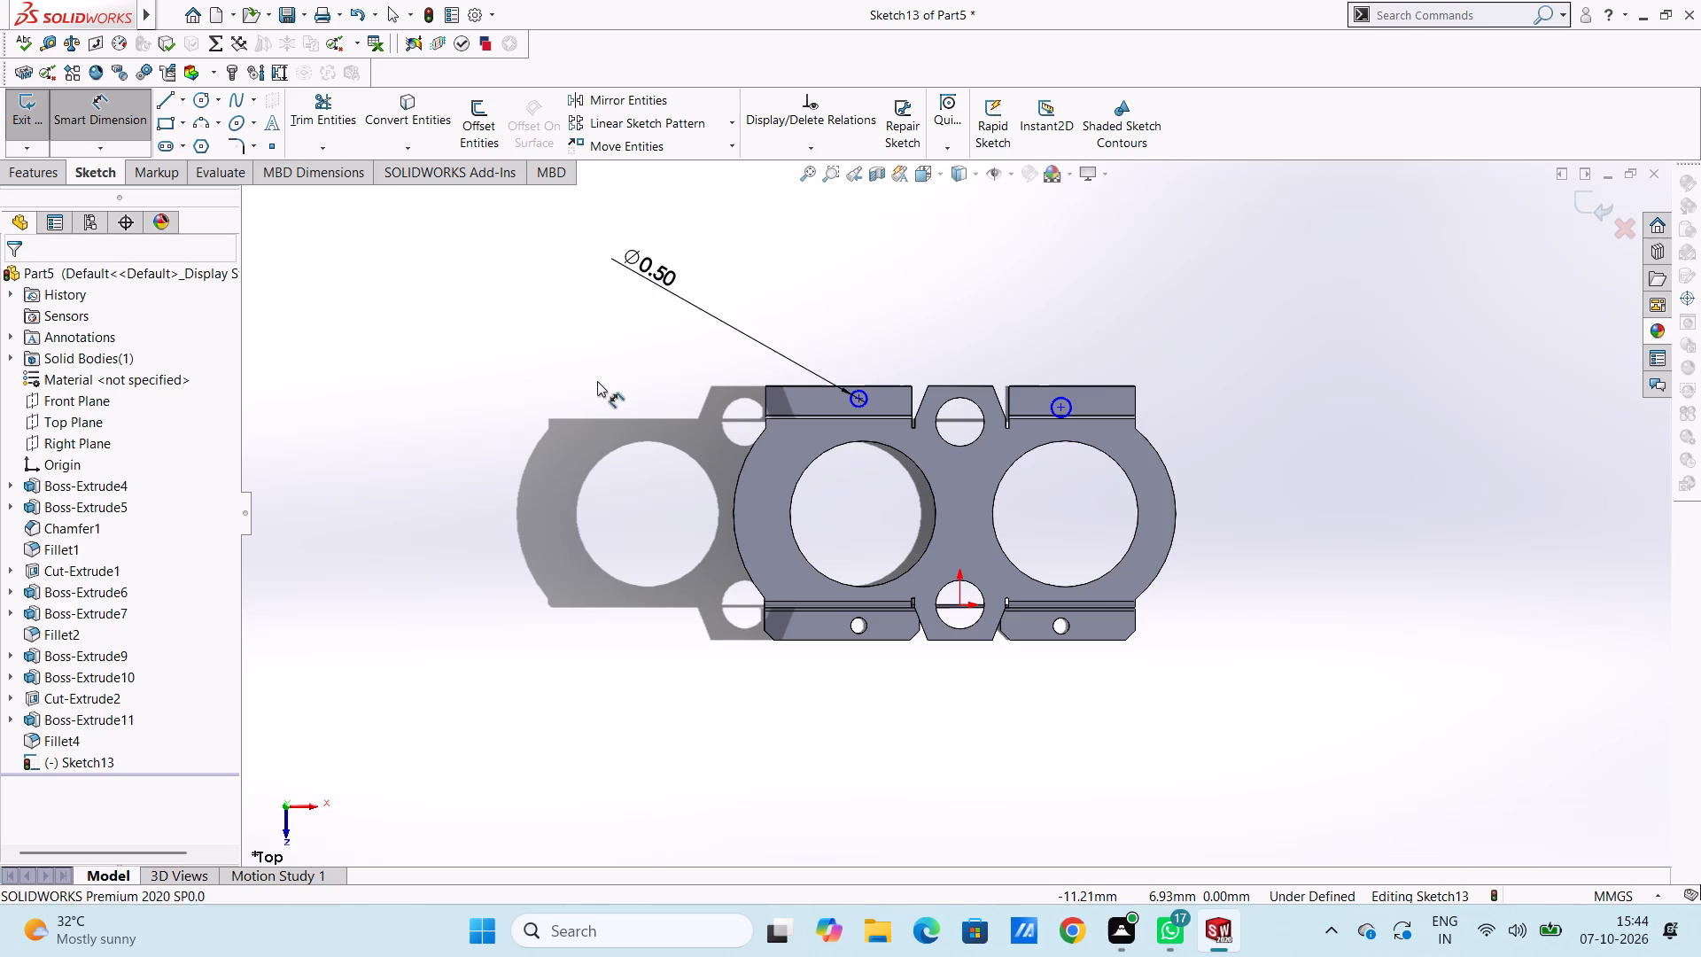
left_click(1054, 398)
left_click(1414, 292)
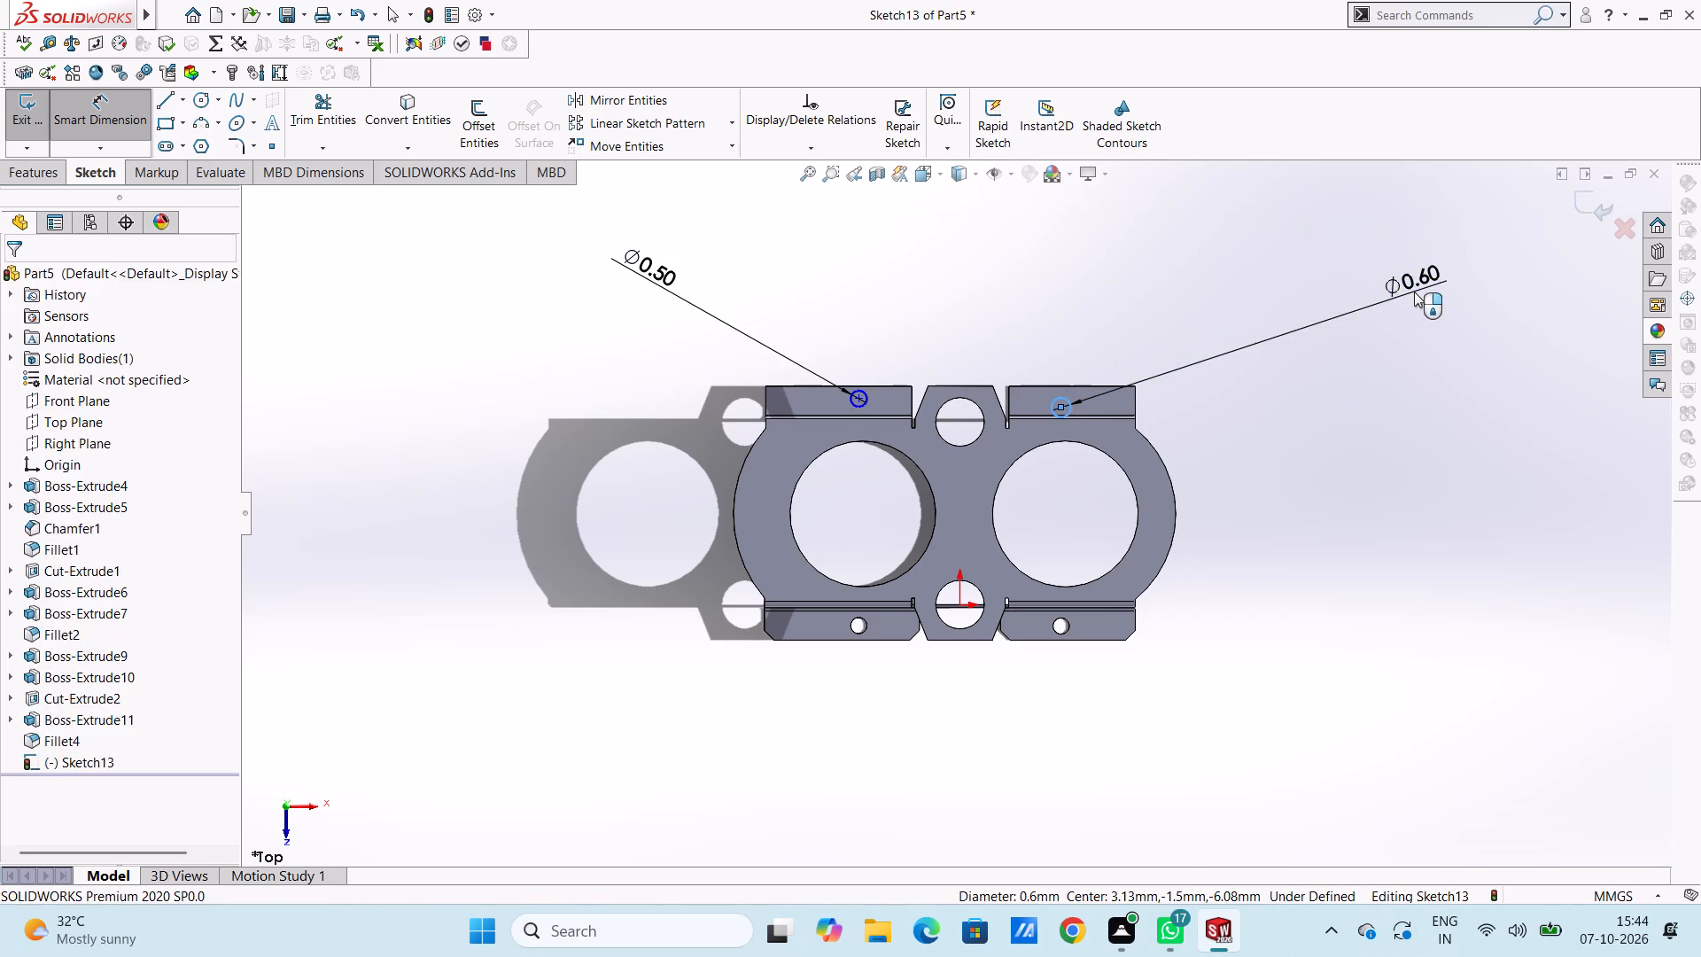
type("0.5")
key("Return")
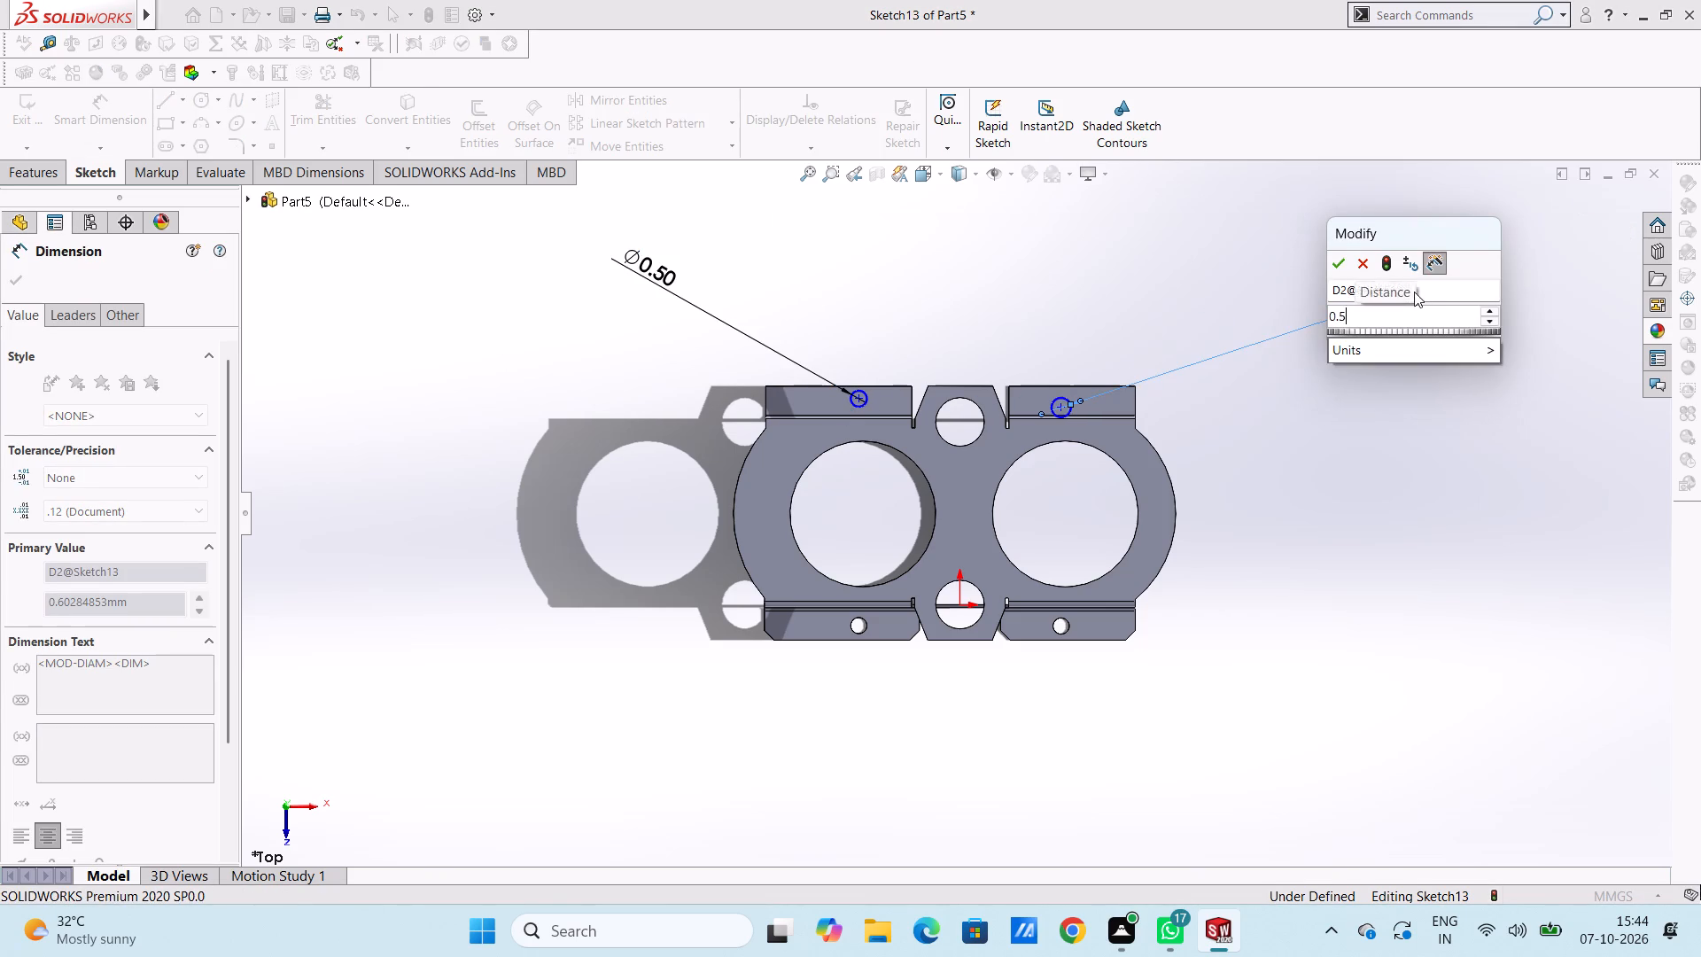
left_click(1349, 532)
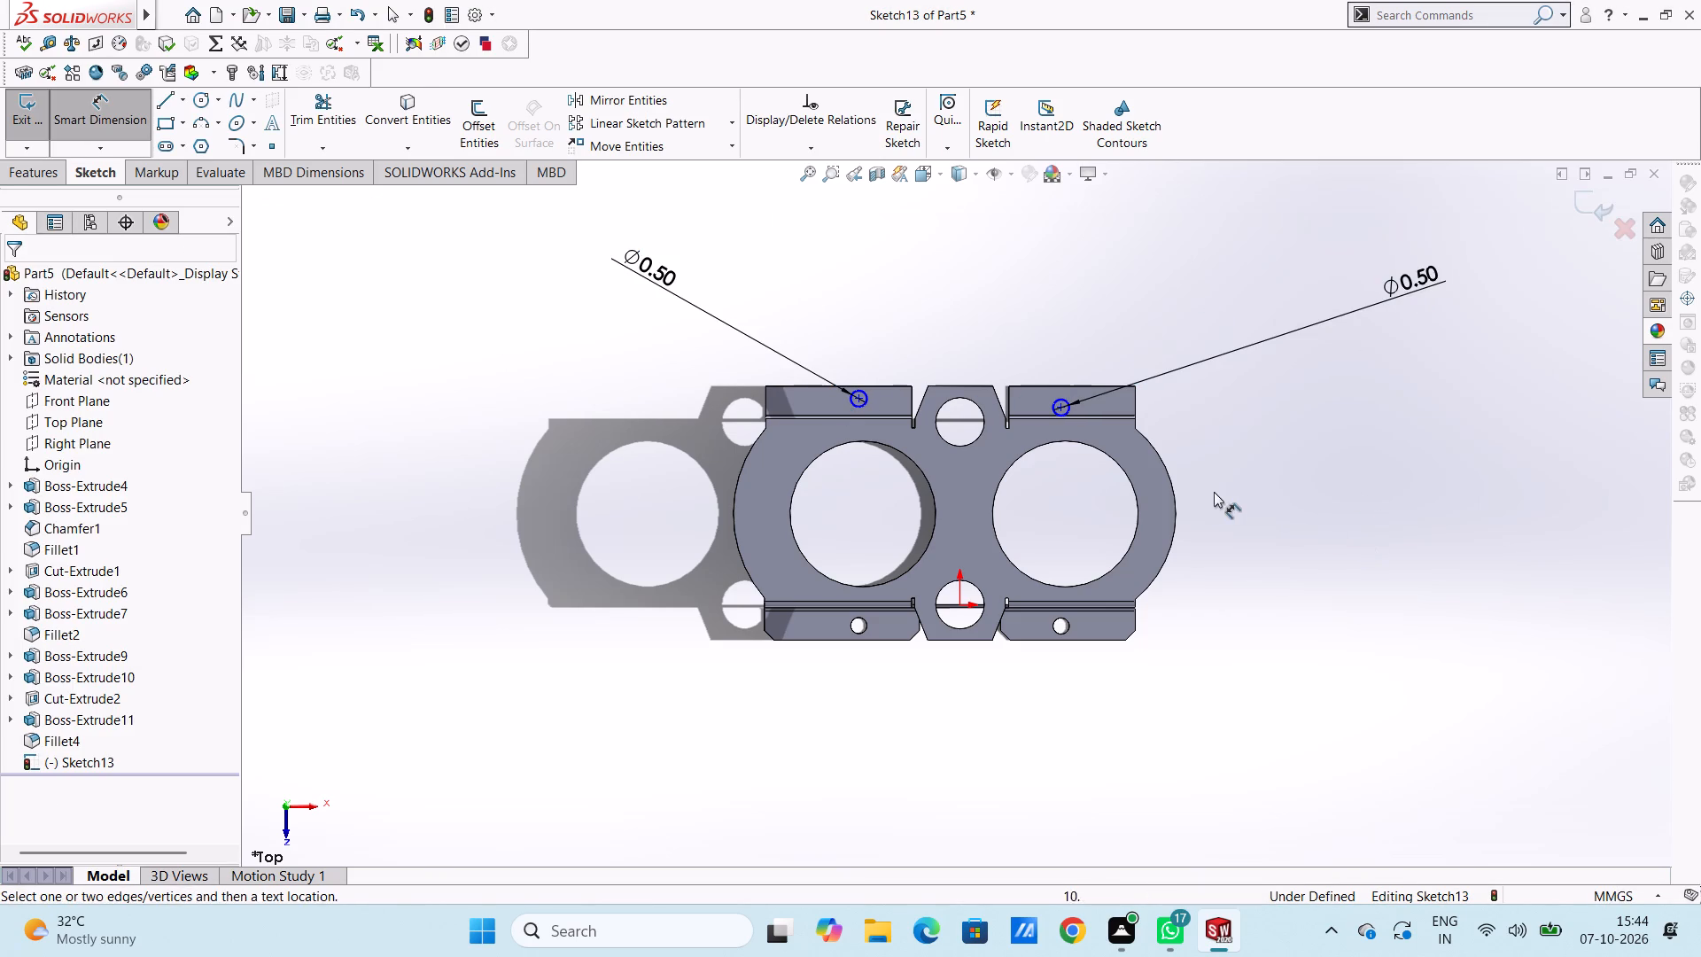
Dimension both circle centres 0.45 mm from the outer long edges of their flanges.
scroll(1068, 432, "down", 3)
left_click(1034, 406)
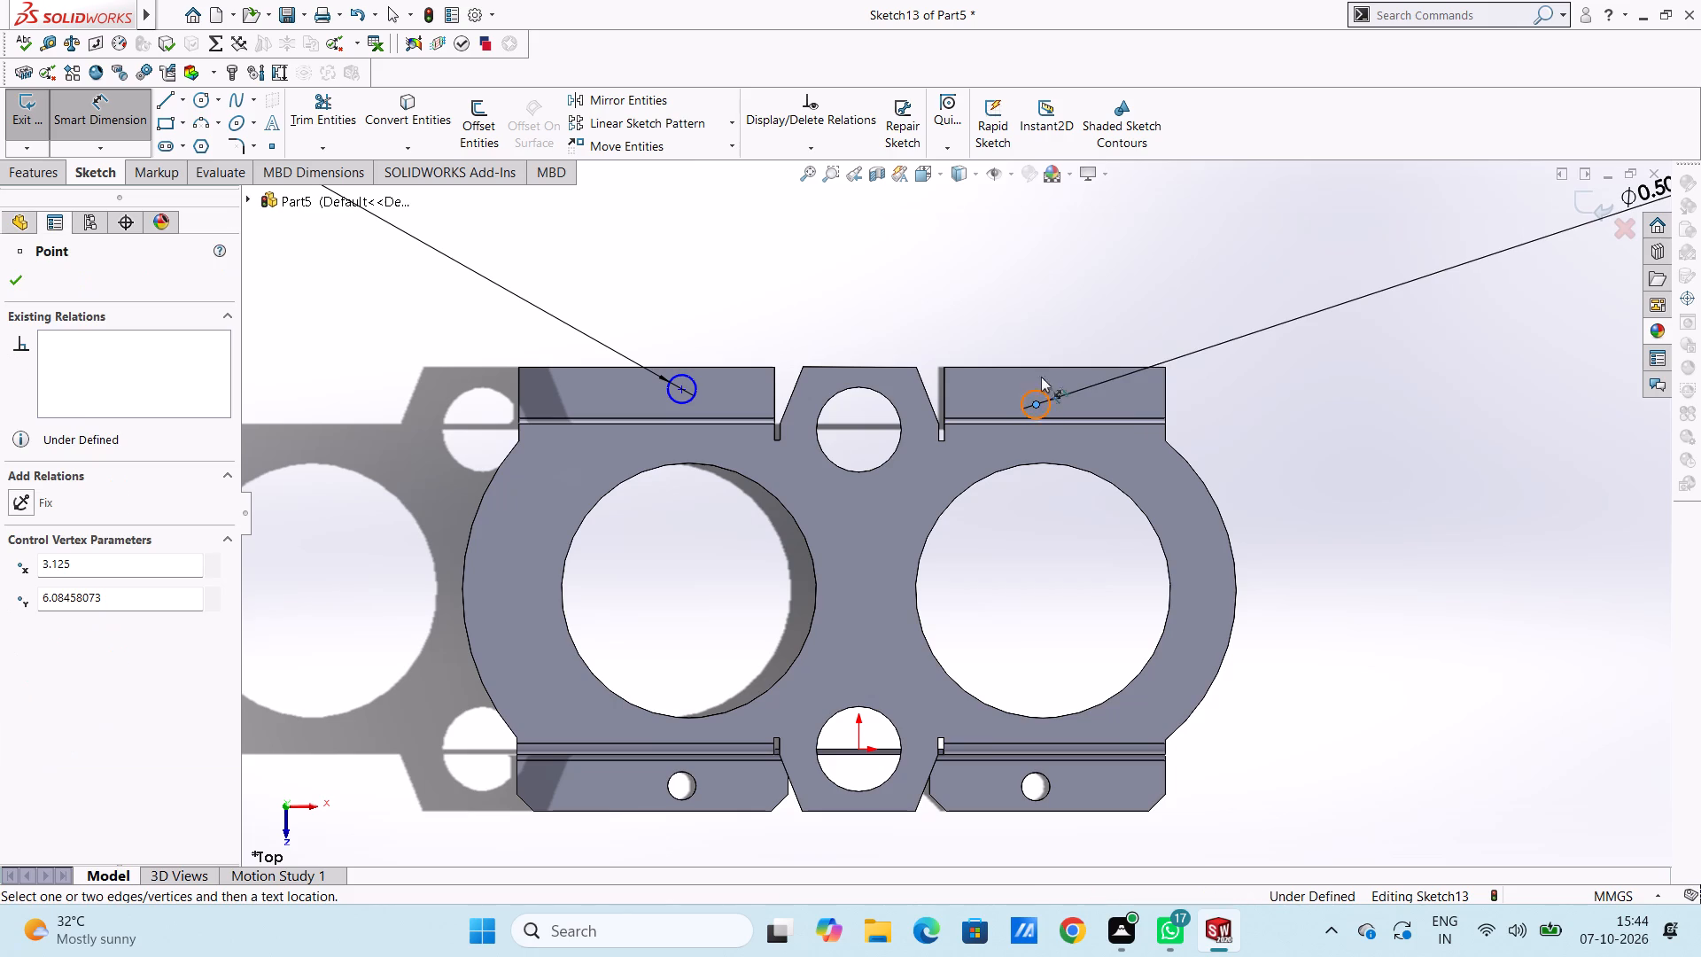
left_click(1045, 366)
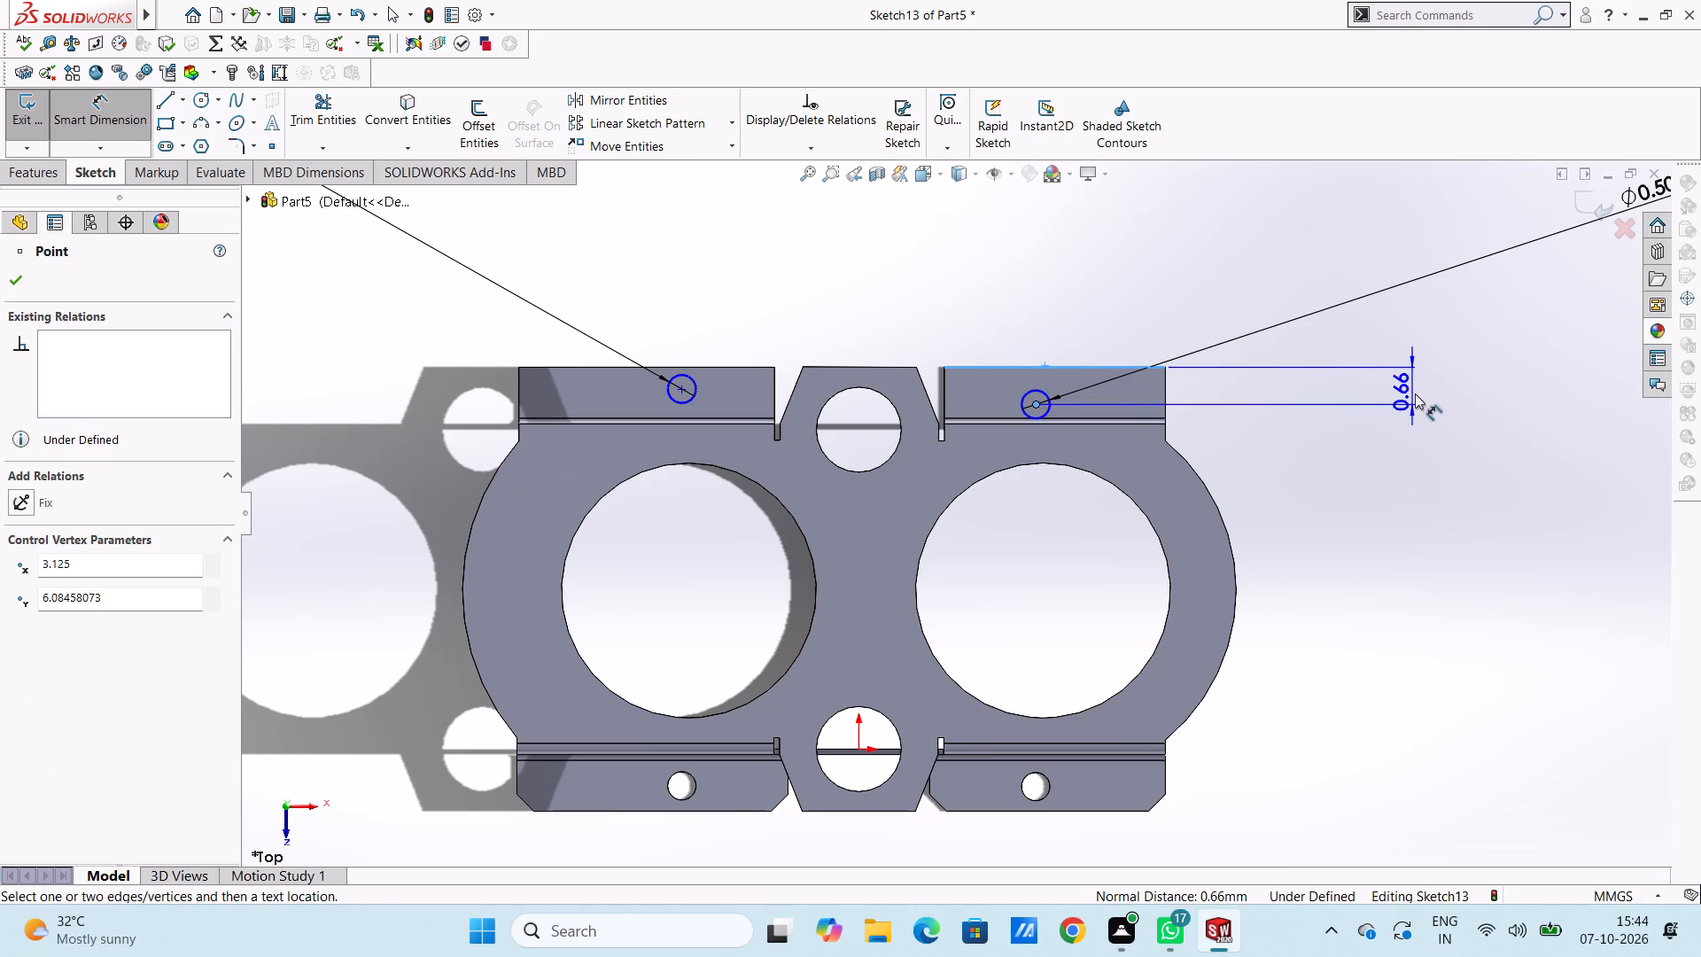
left_click(1415, 393)
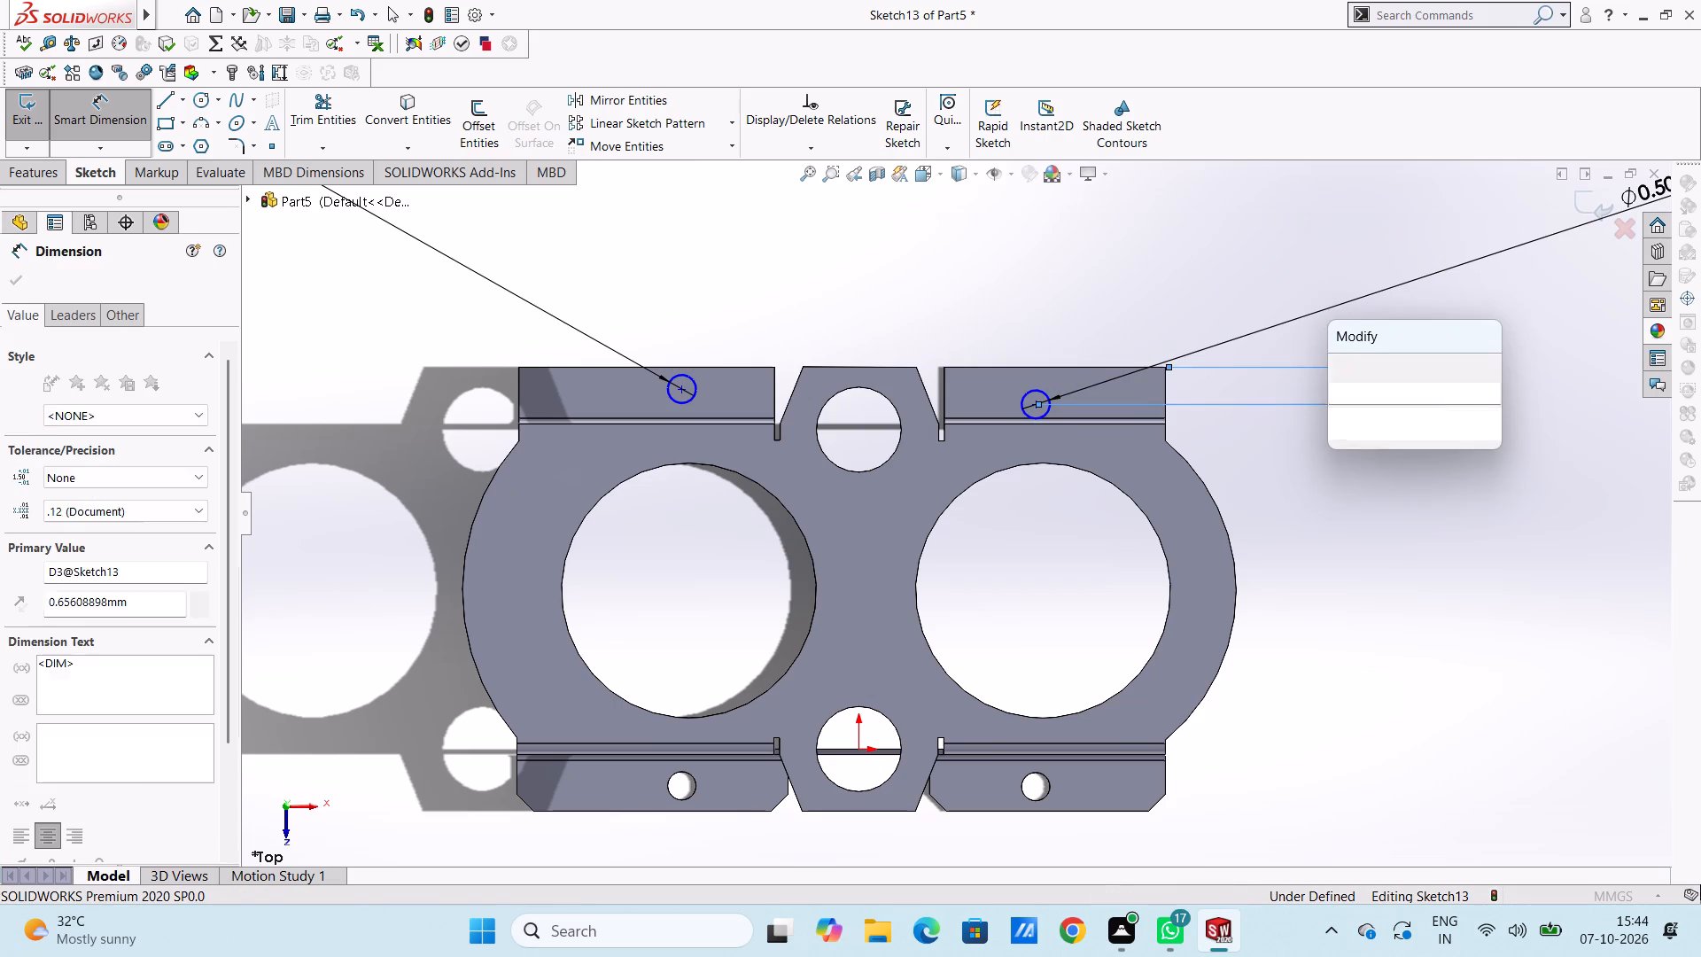
type("0.45")
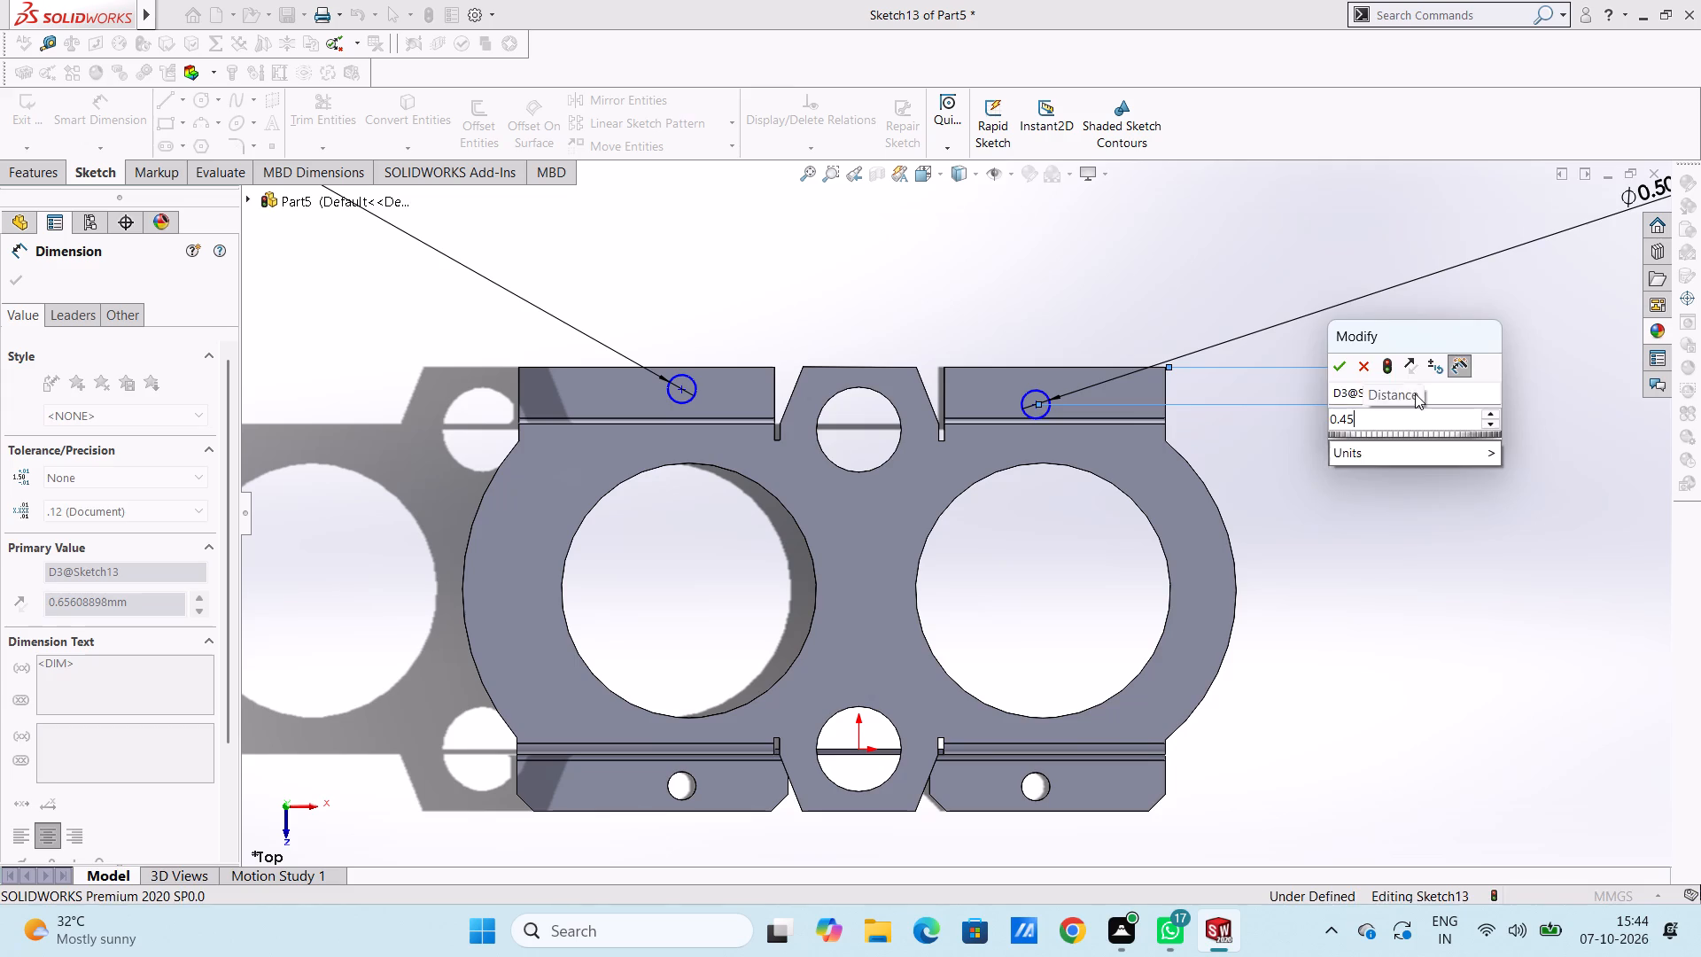
key("Return")
left_click(1021, 284)
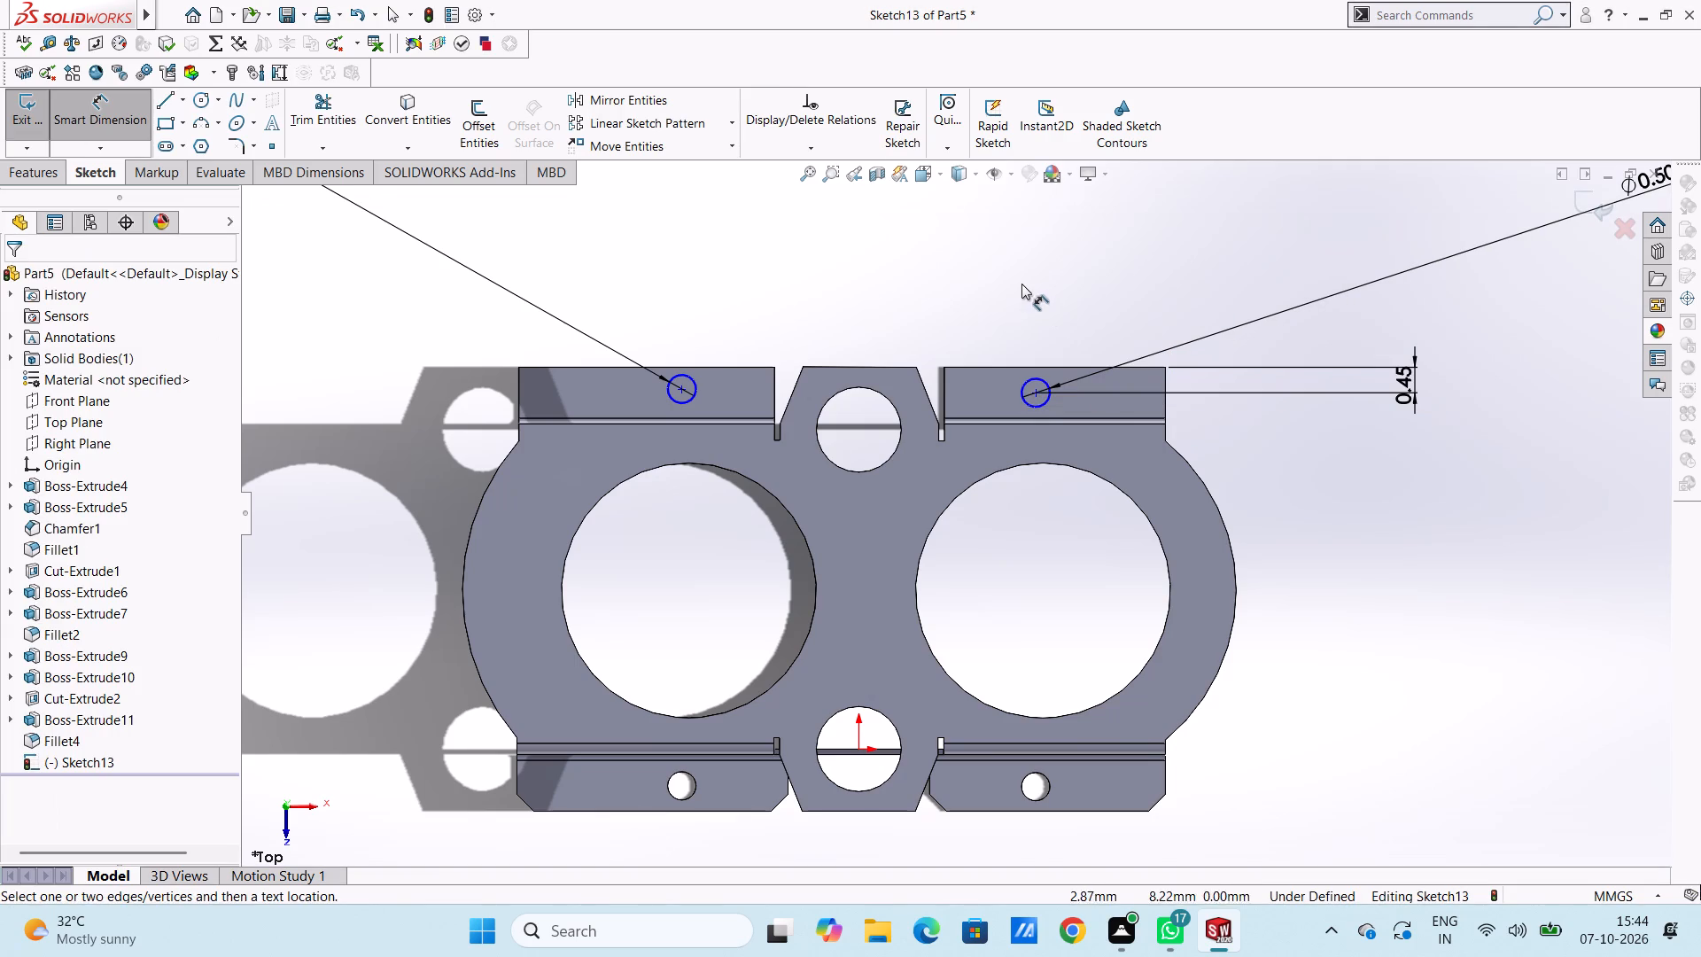
left_click(687, 391)
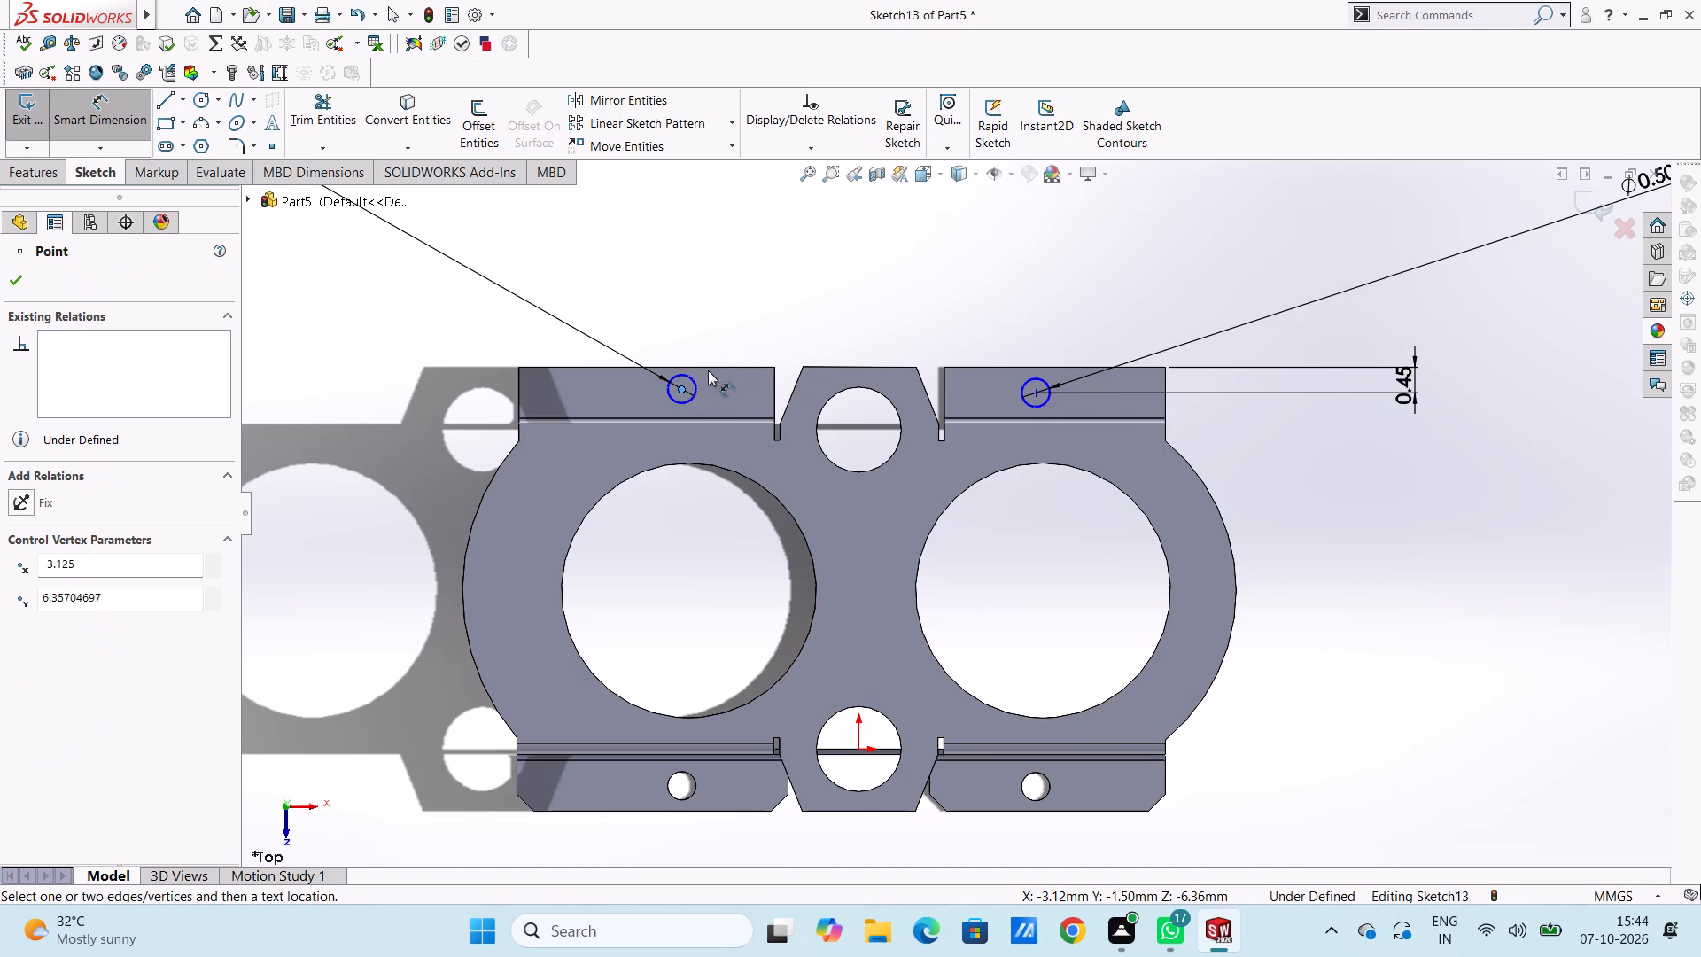
left_click(711, 369)
left_click(356, 383)
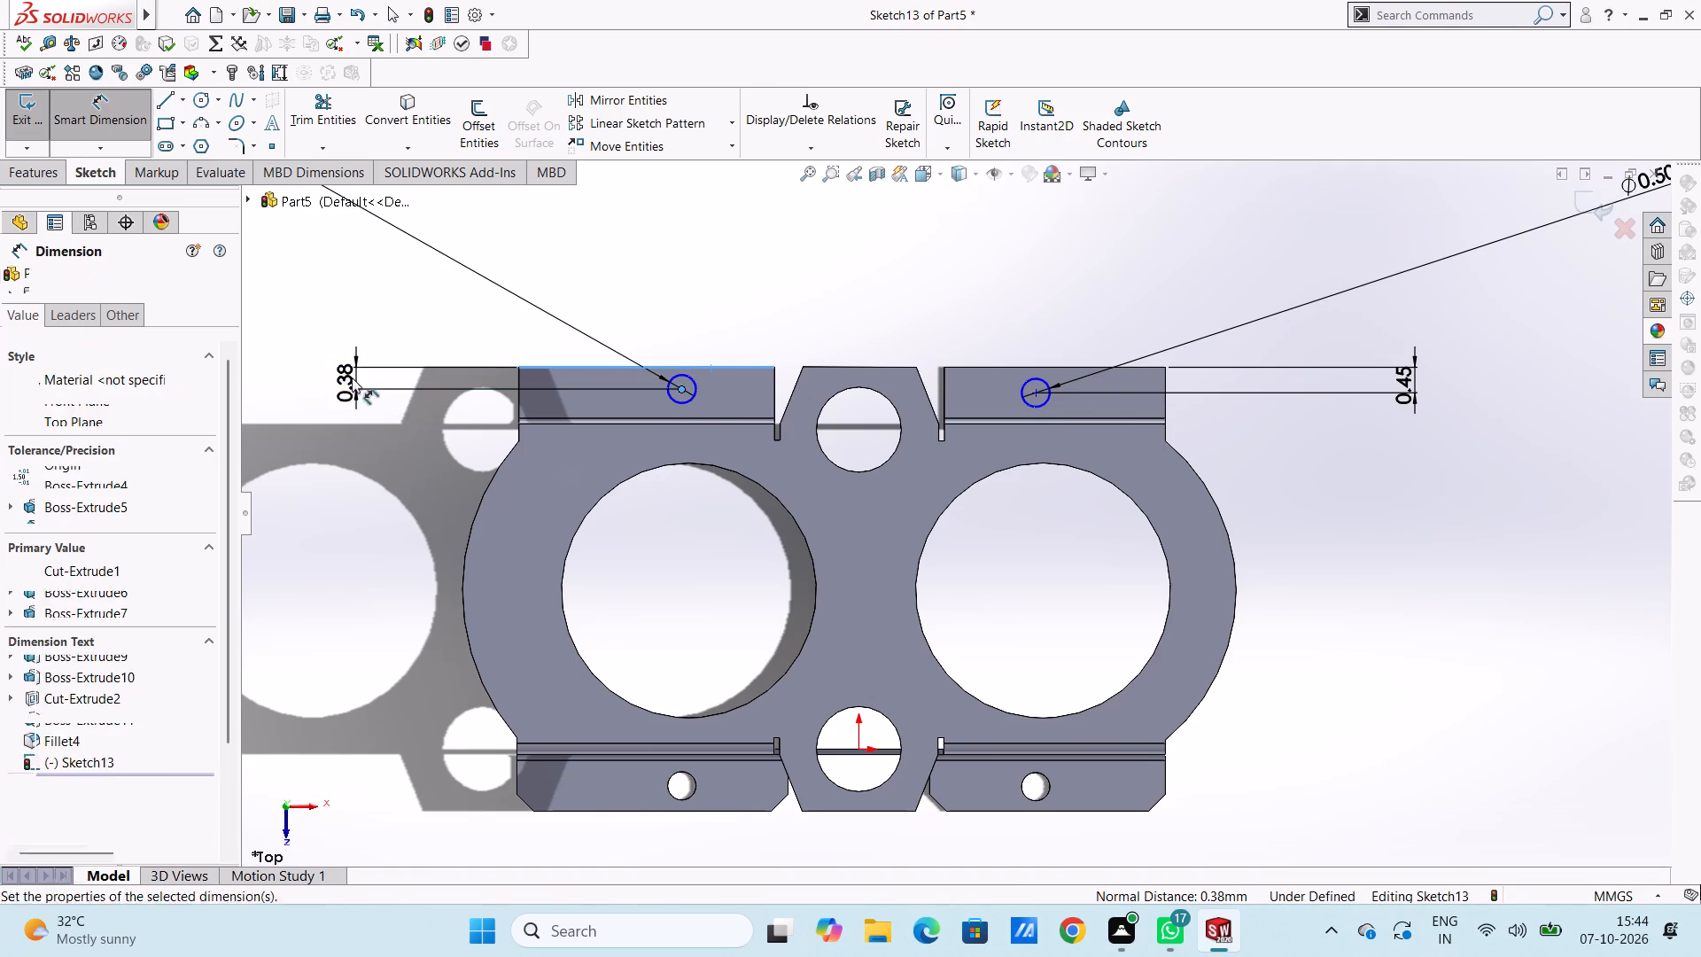
type("0.45")
key("Return")
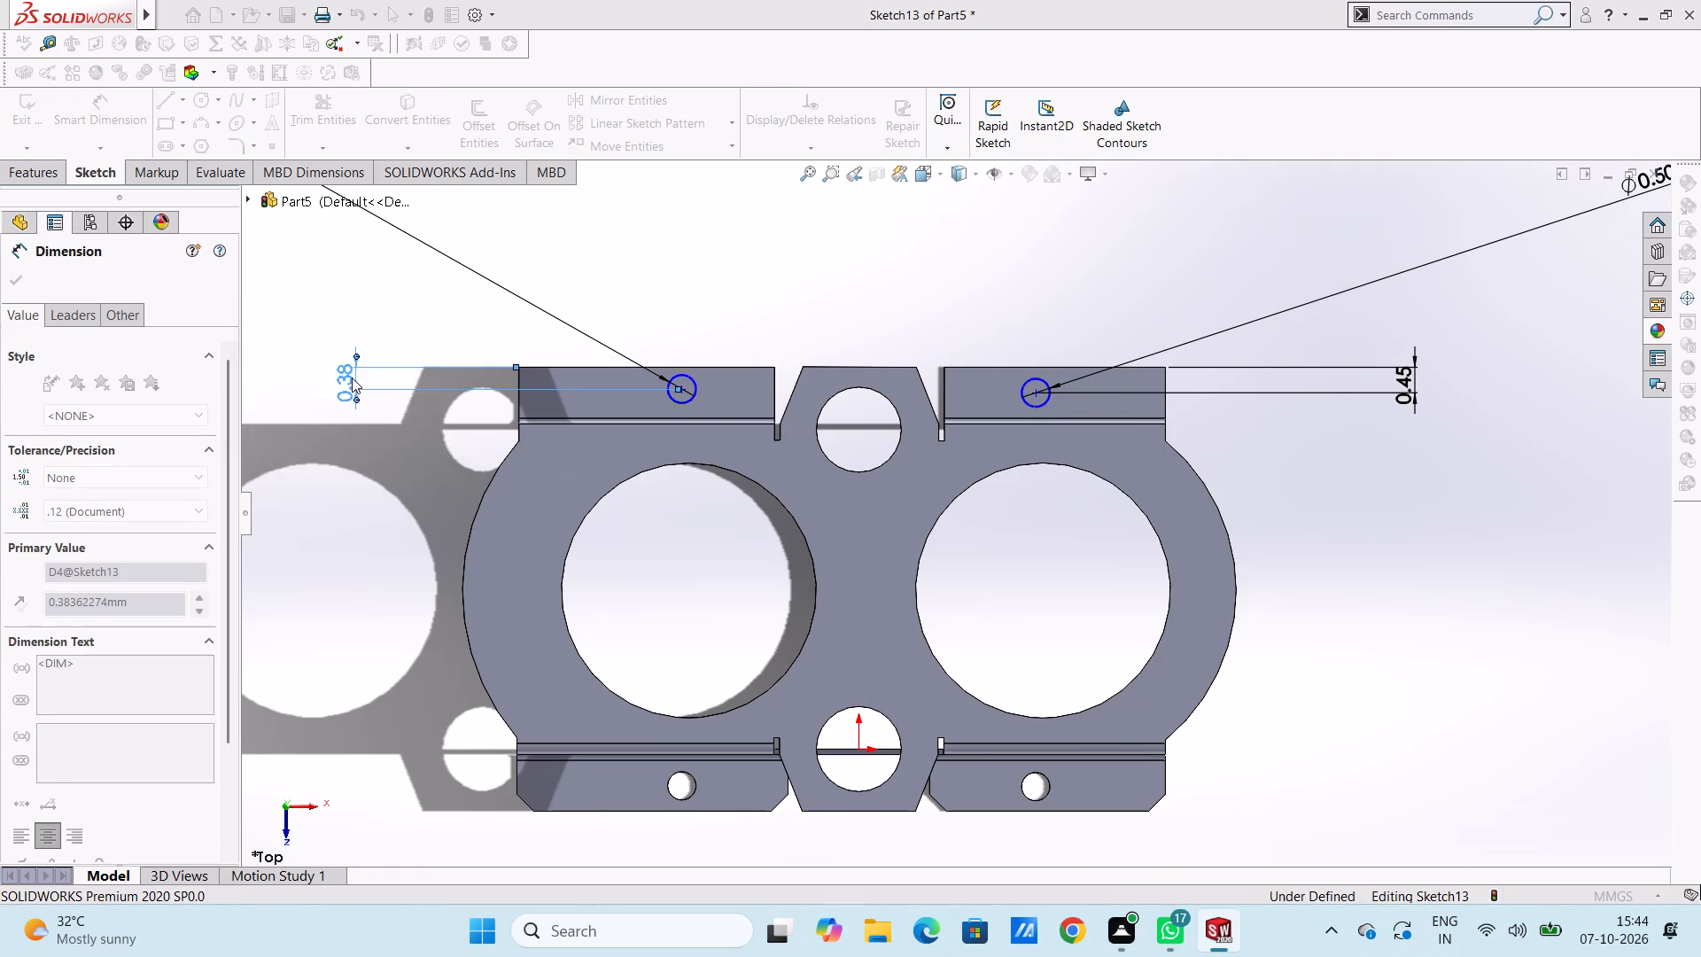
left_click(363, 335)
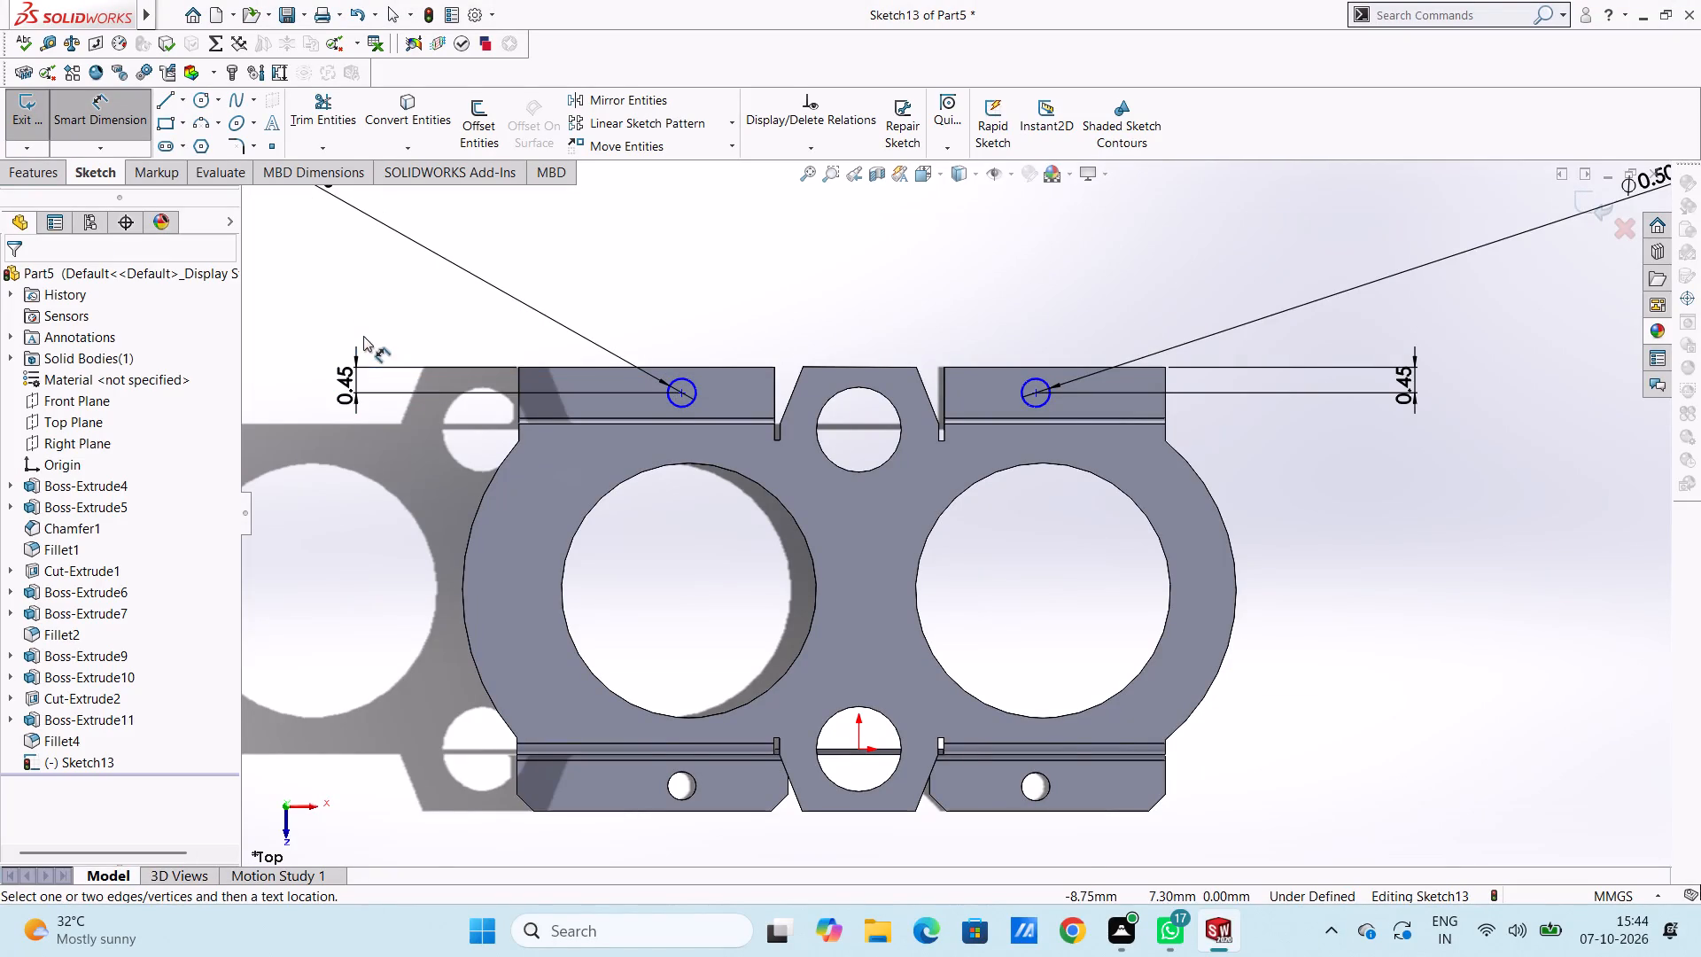
Dimension each circle centre horizontally from its flange's inner end edge, nearest the central tab, keeping the drawn distances.
scroll(442, 510, "up", 2)
scroll(701, 463, "down", 4)
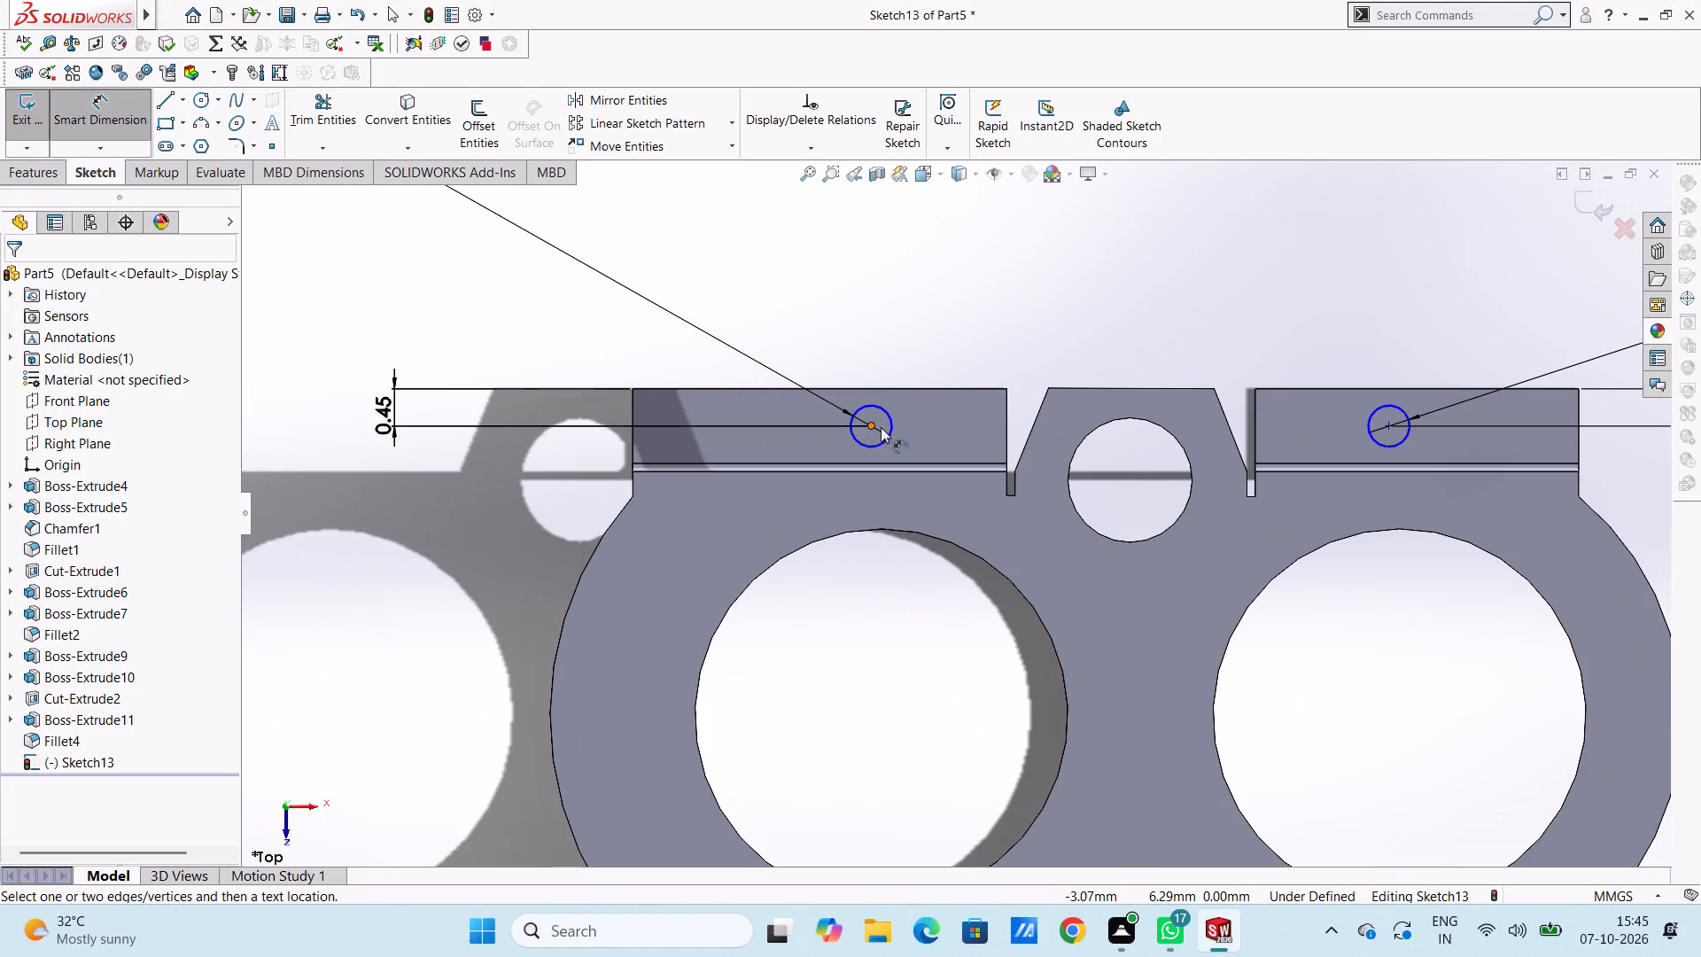
left_click(868, 427)
left_click(1005, 422)
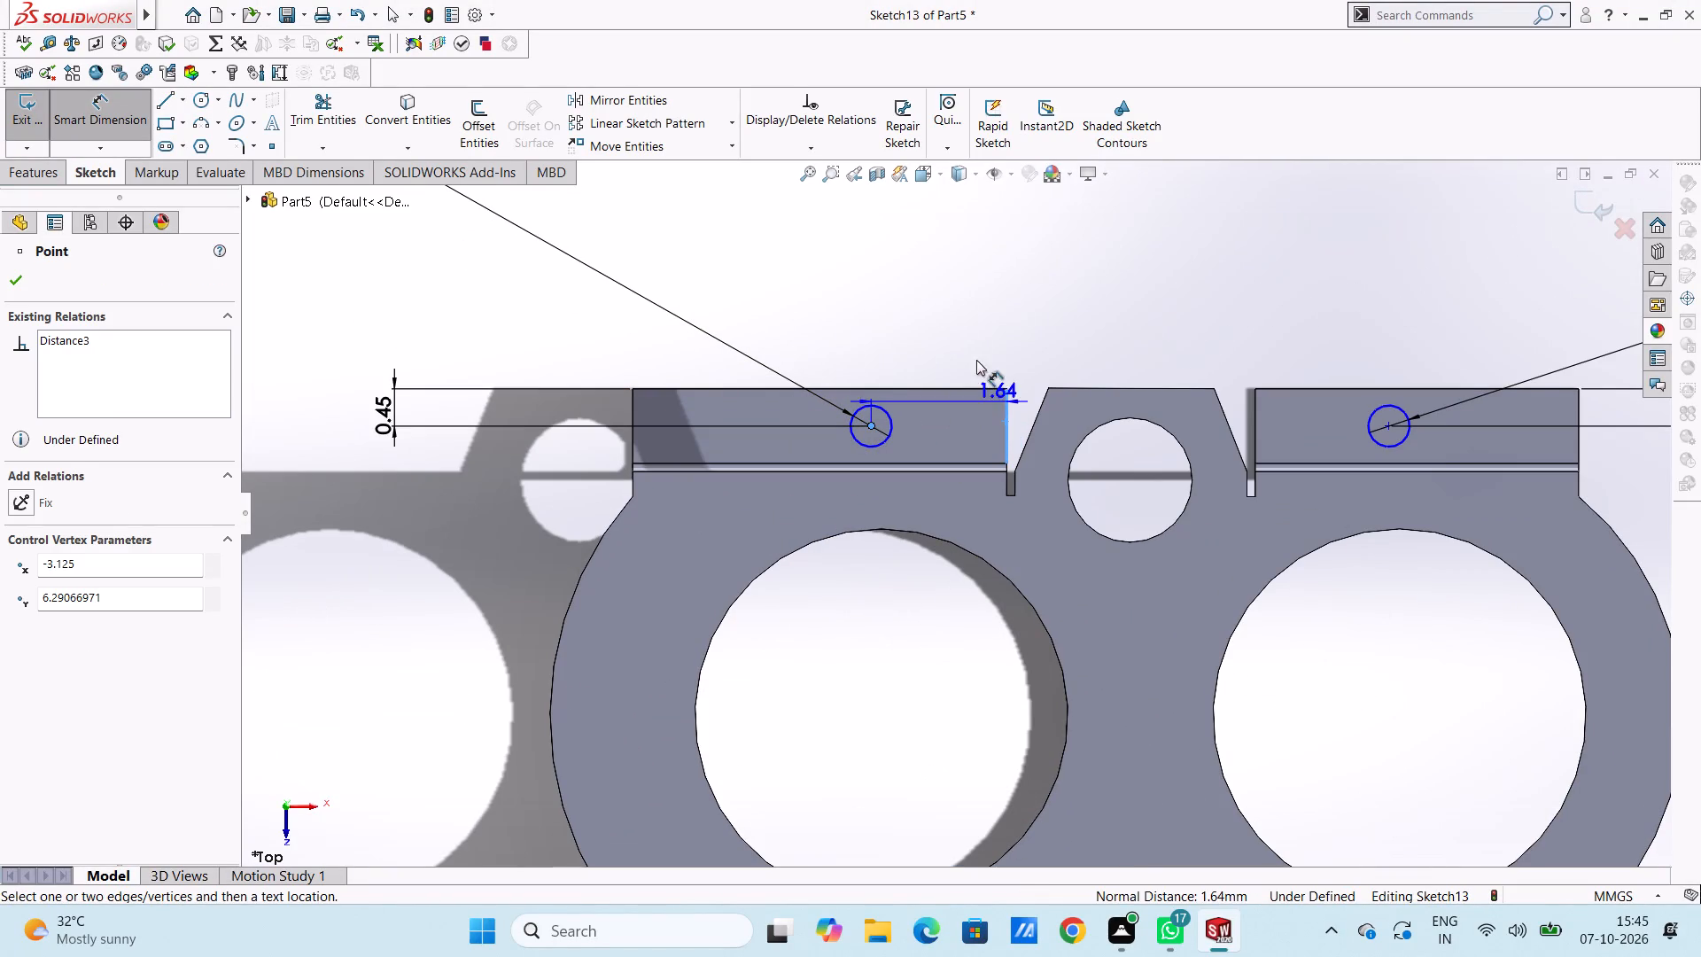
left_click(929, 277)
left_click(847, 245)
left_click(797, 275)
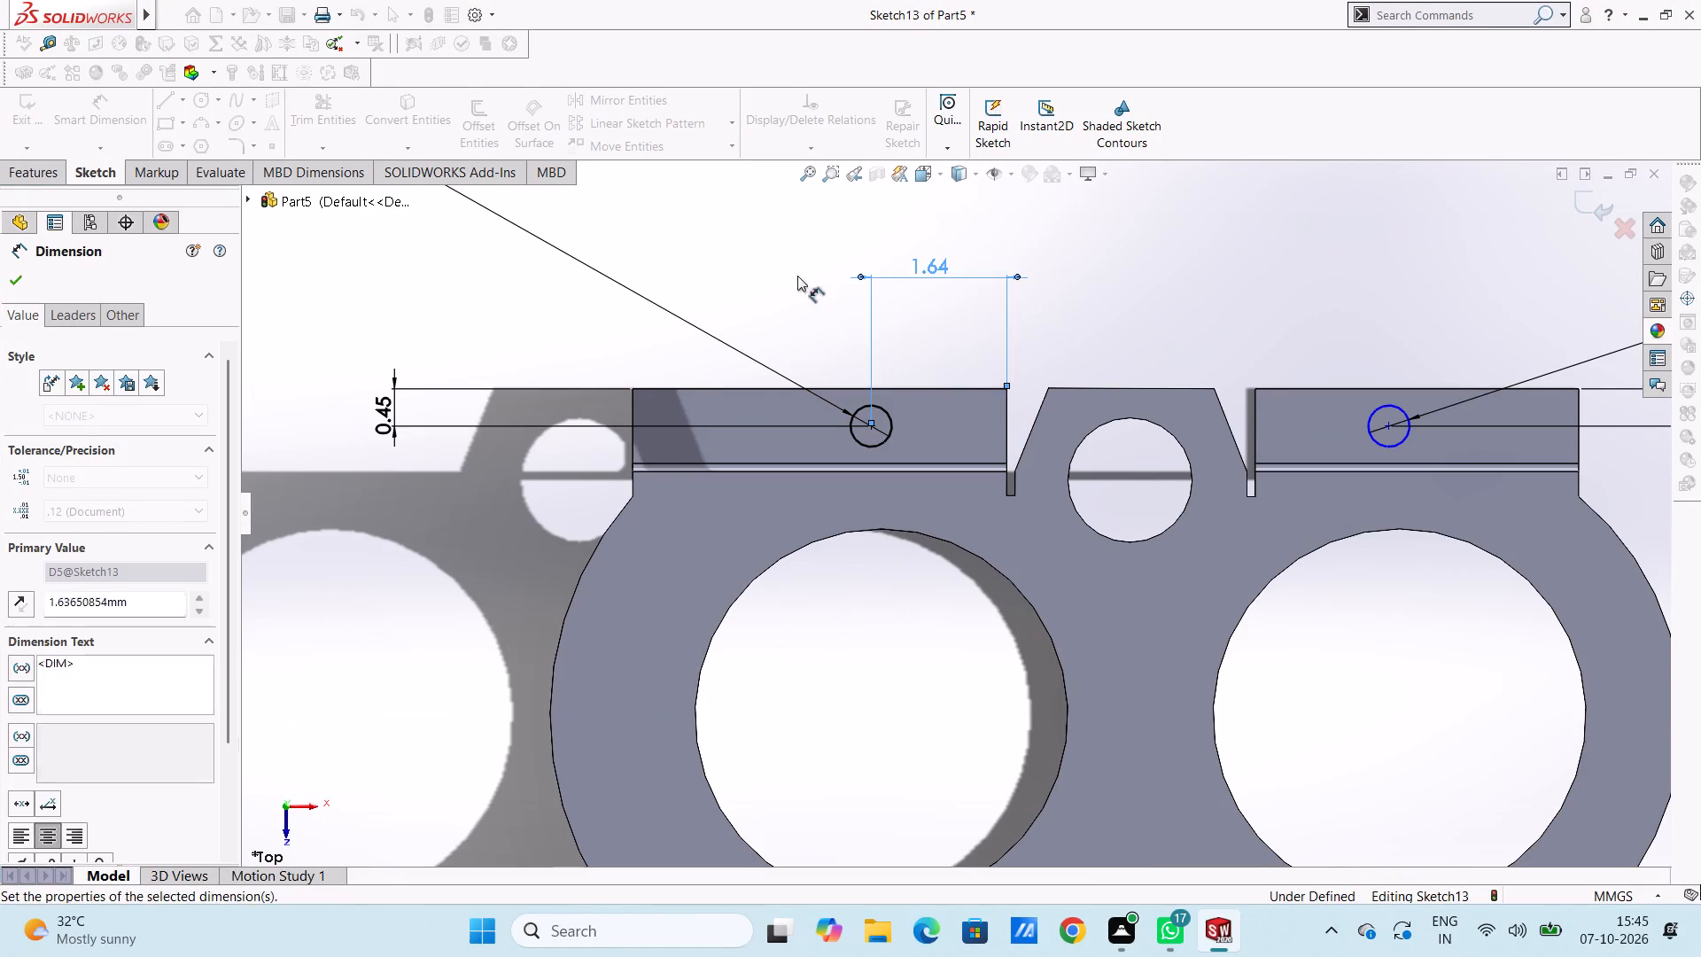
left_click(1254, 429)
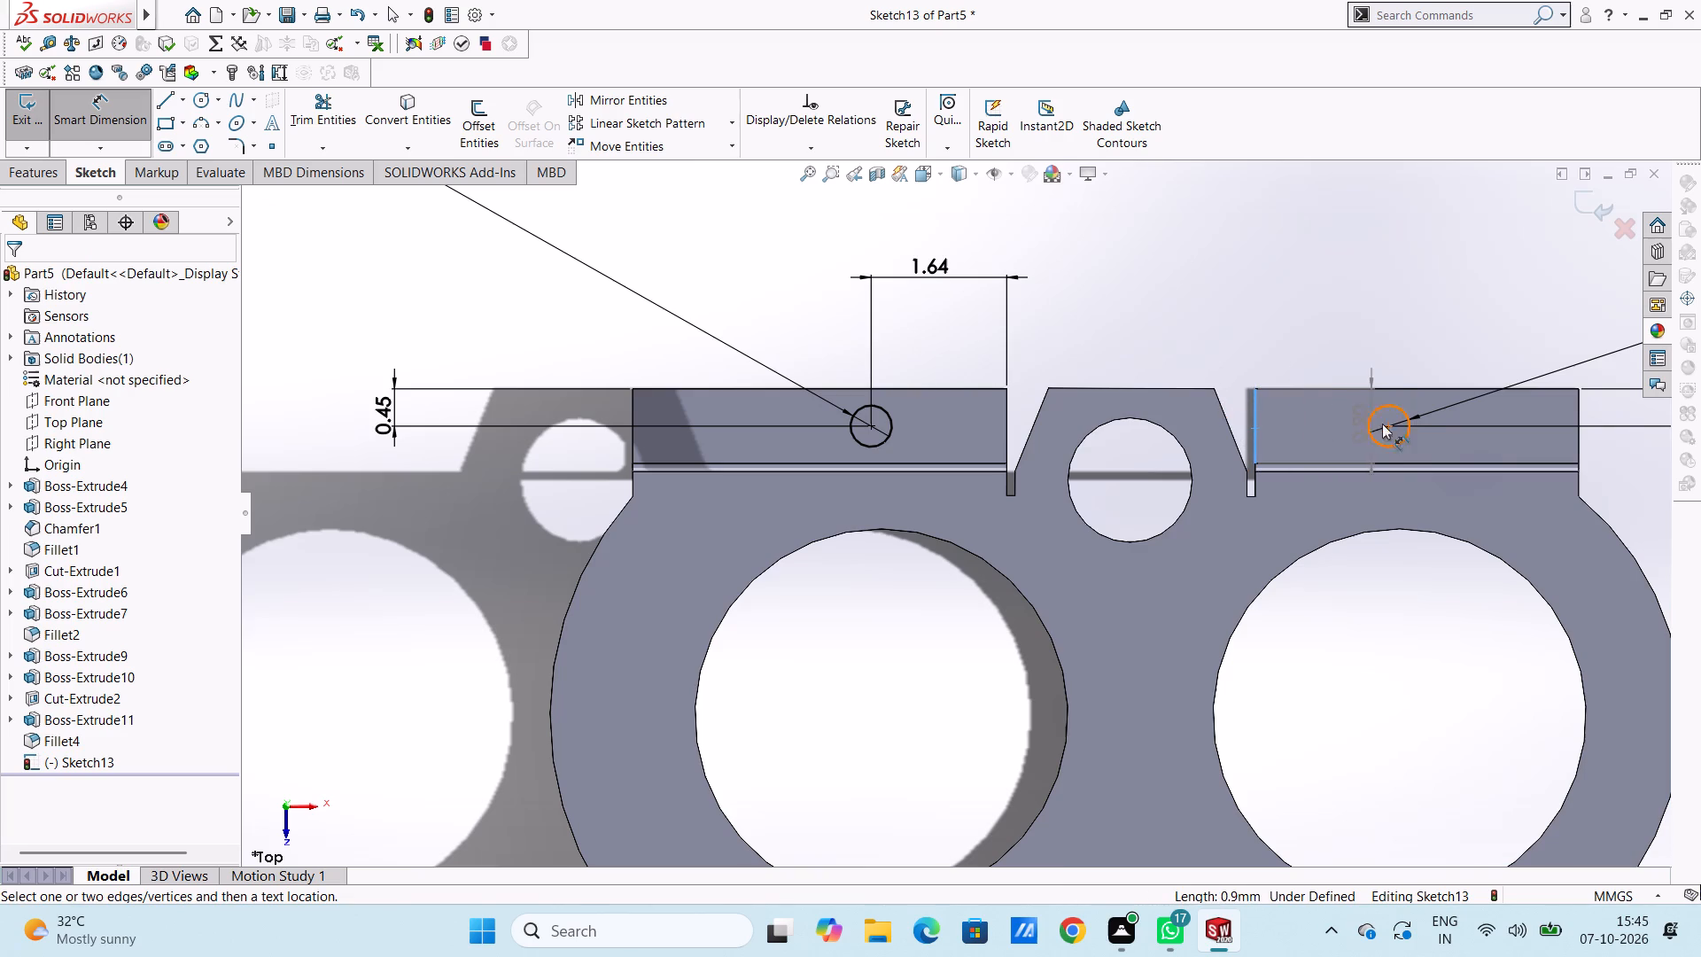
left_click(1389, 423)
left_click(1270, 201)
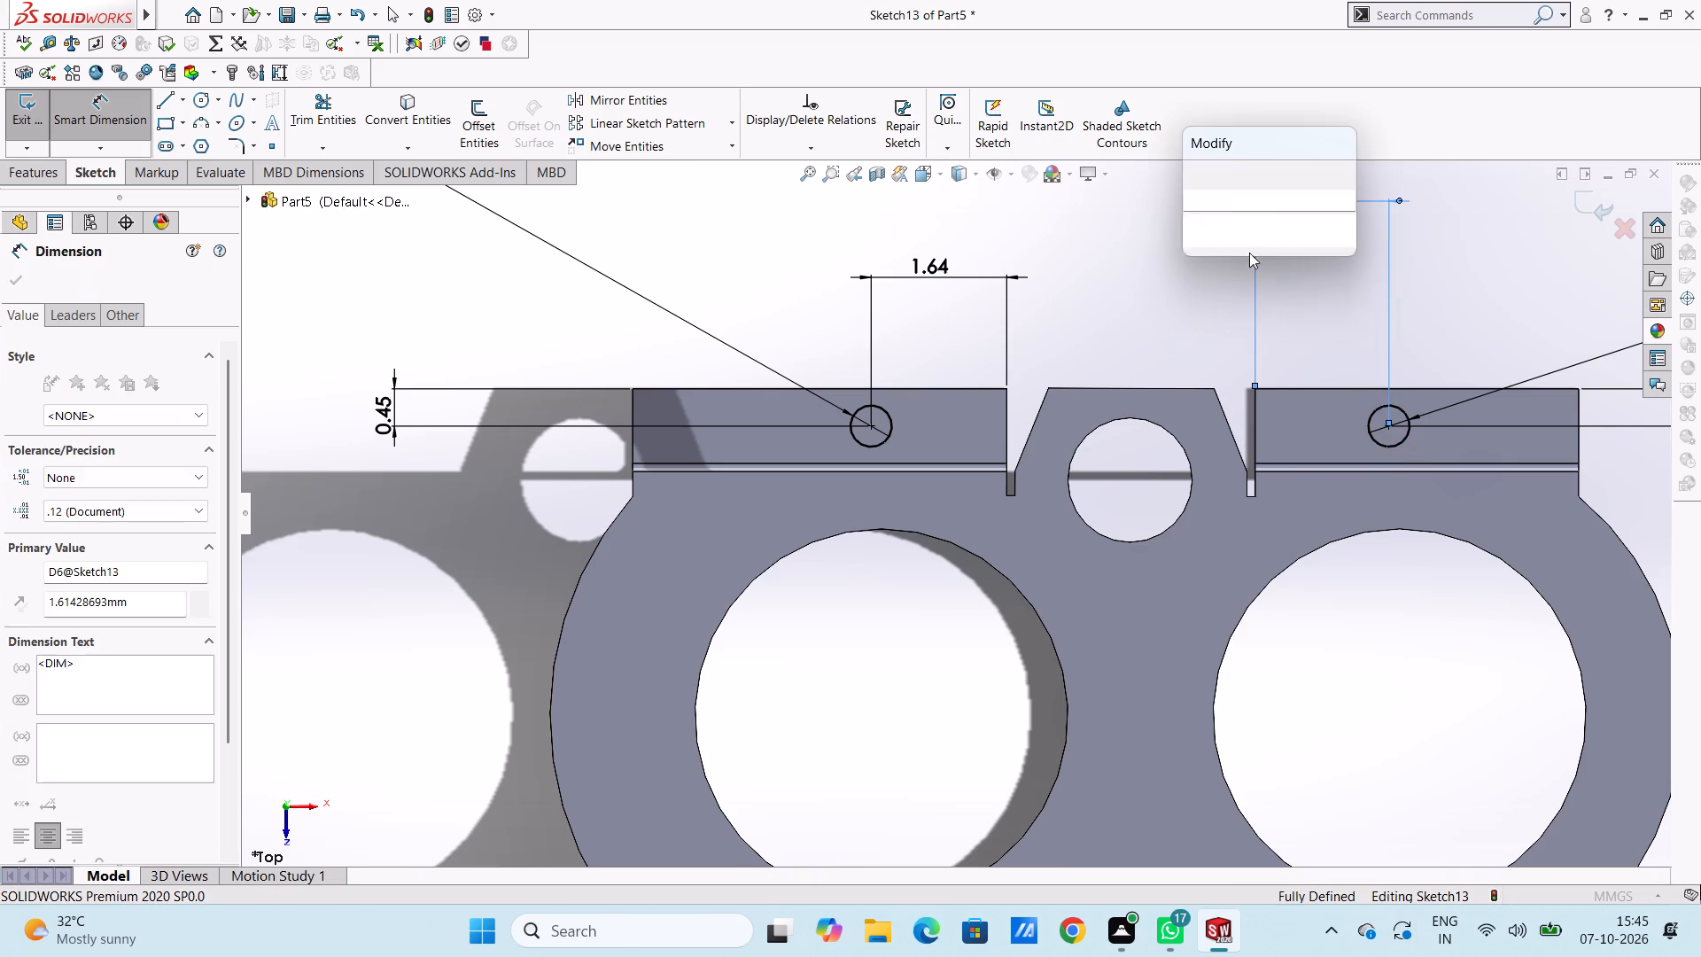
left_click(1192, 173)
left_click(1166, 256)
Cut the two circles through the new flanges with a blind Extruded Cut 0.10 mm deep.
scroll(1153, 289, "up", 4)
middle_click_drag(1111, 318, 1086, 326)
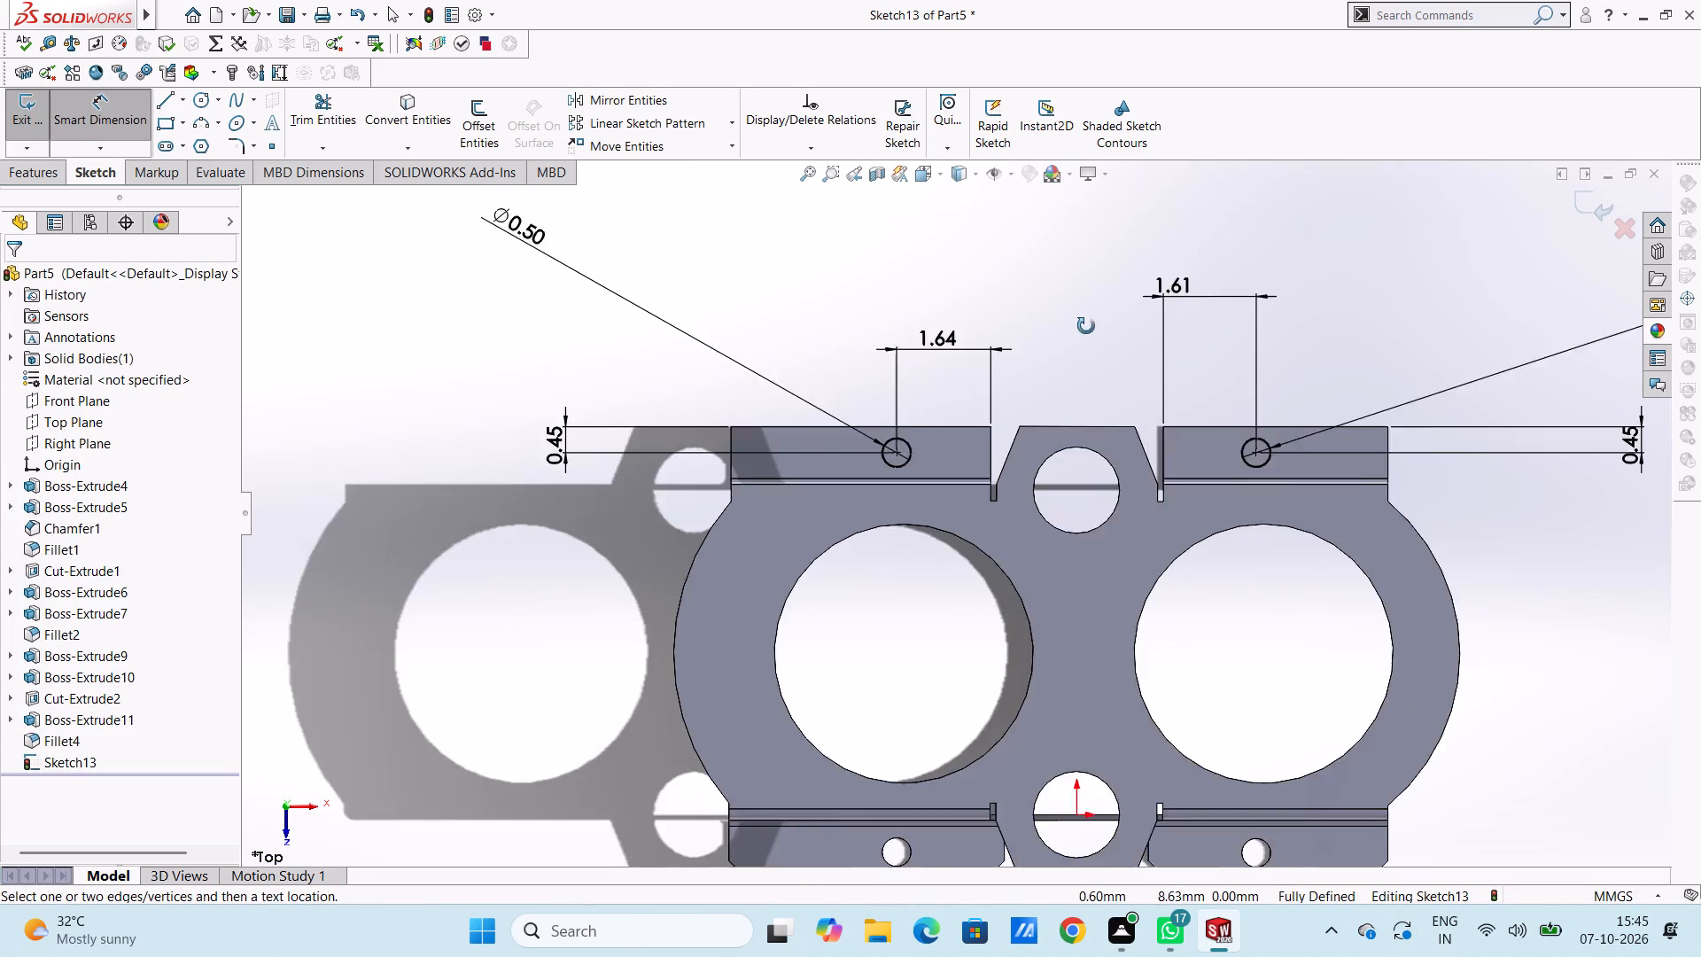
middle_click_drag(1086, 326, 1046, 373)
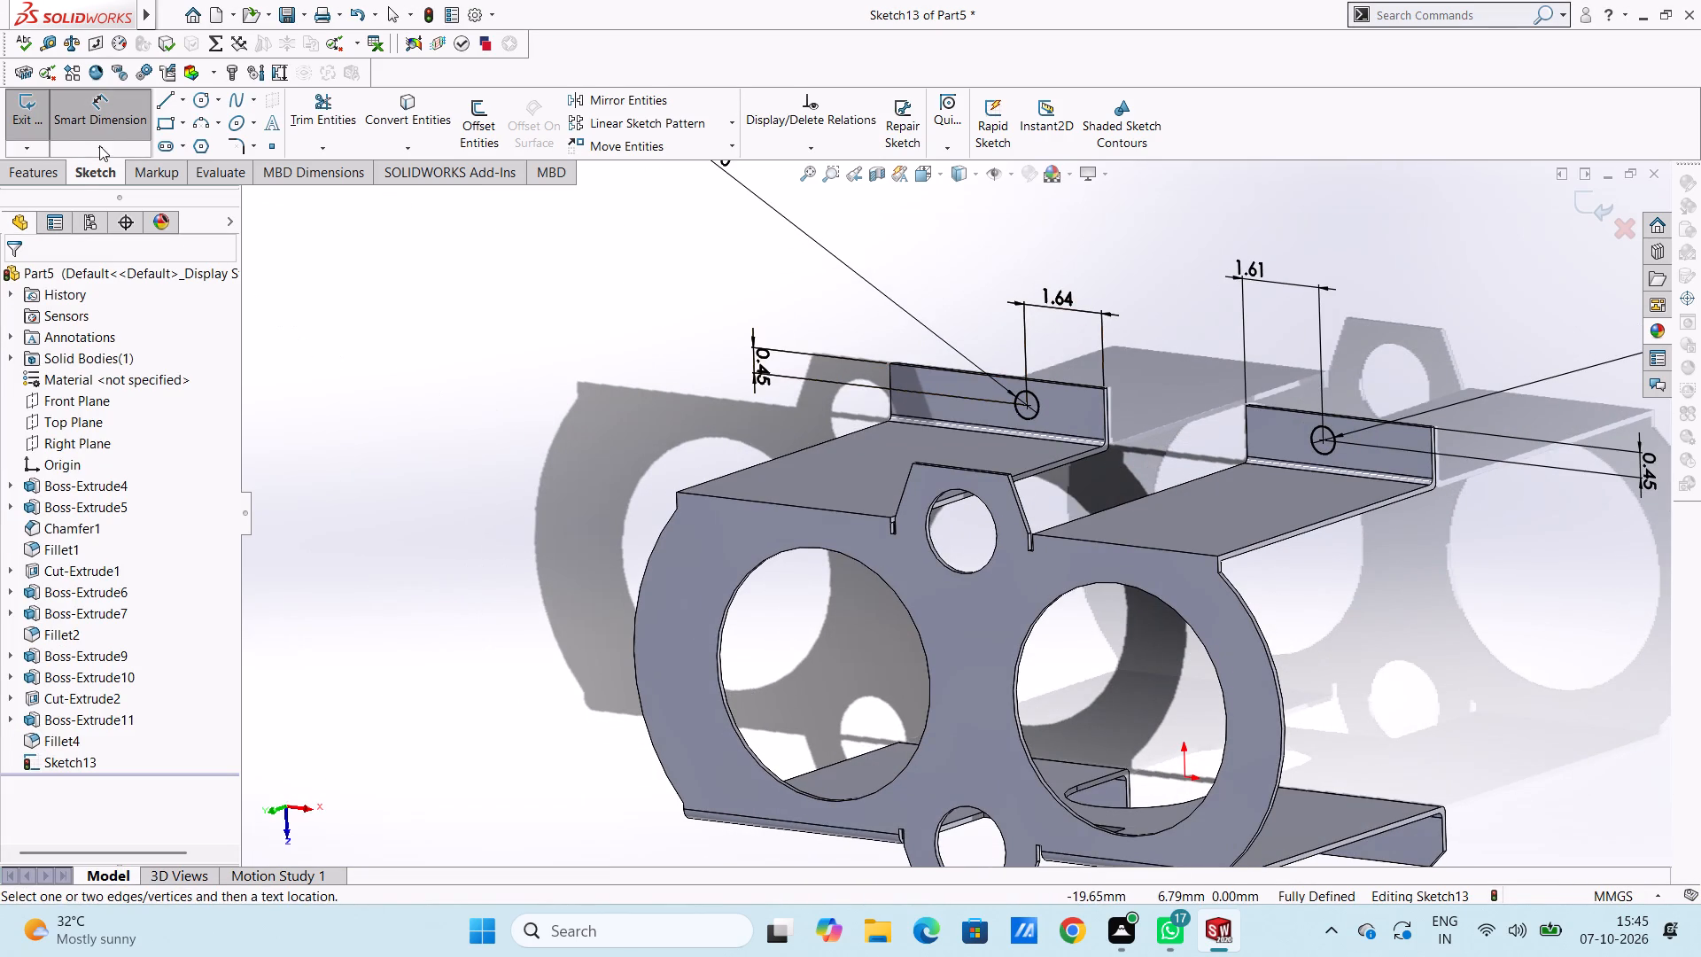
left_click(100, 128)
left_click(39, 168)
left_click(299, 114)
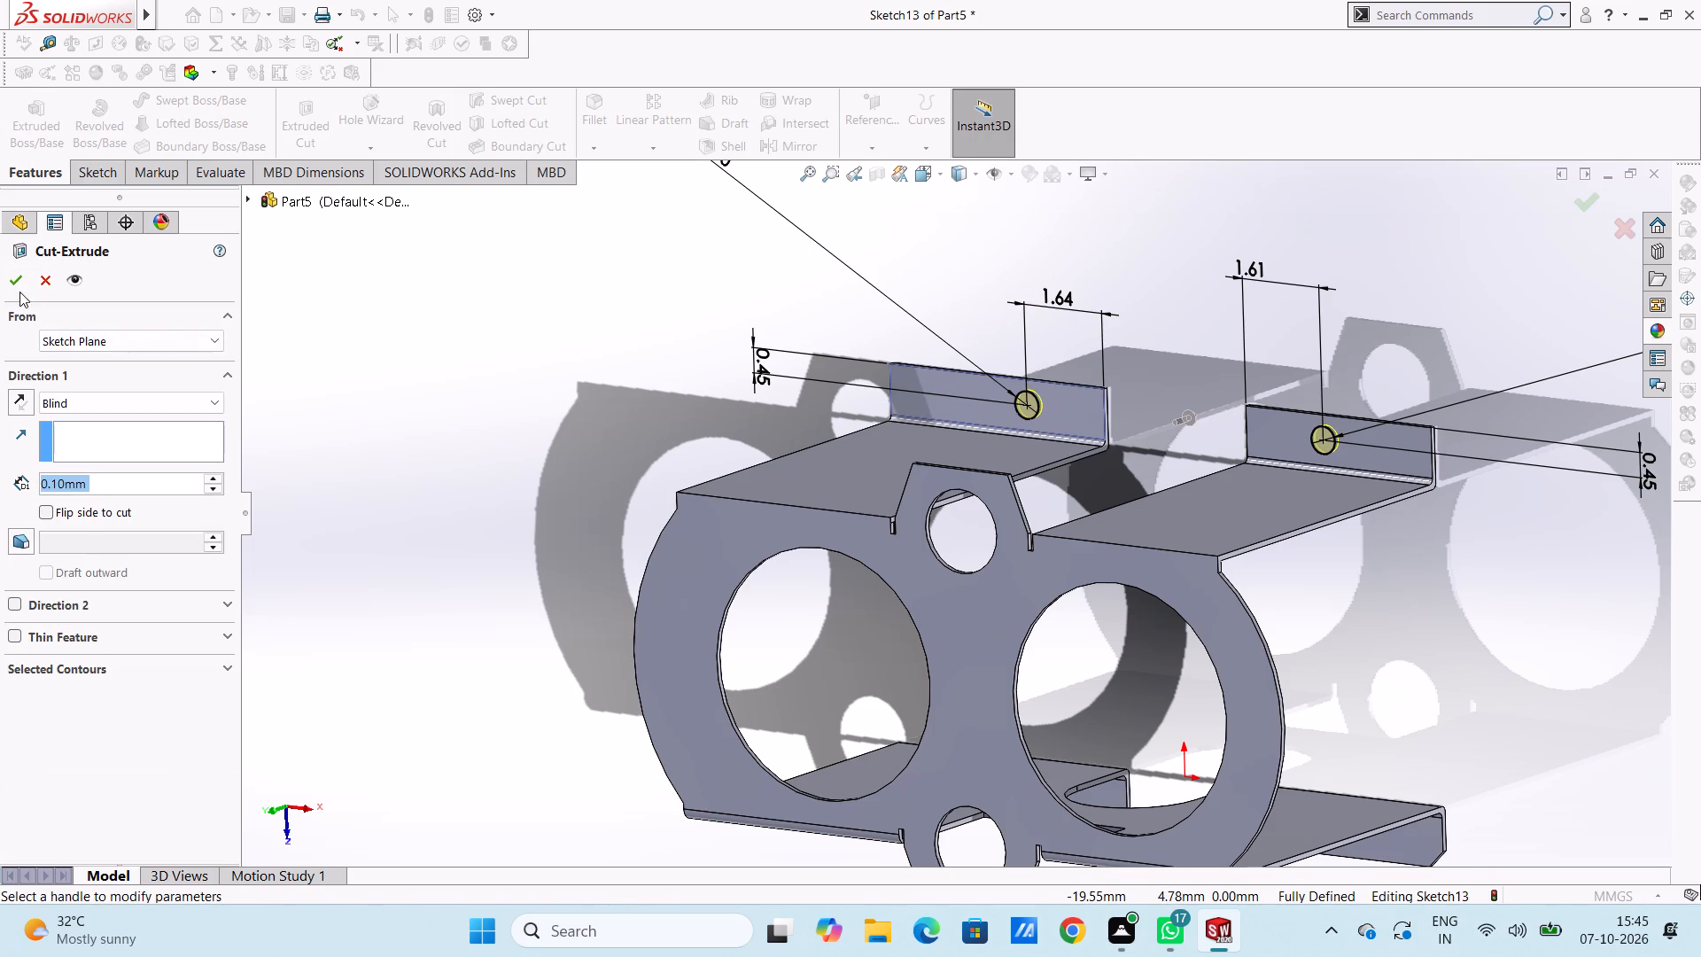
left_click(16, 286)
left_click(325, 422)
Examine the bracket from several sides, checking the new flange holes and the bends between walls and top plate.
middle_click_drag(340, 528, 434, 466)
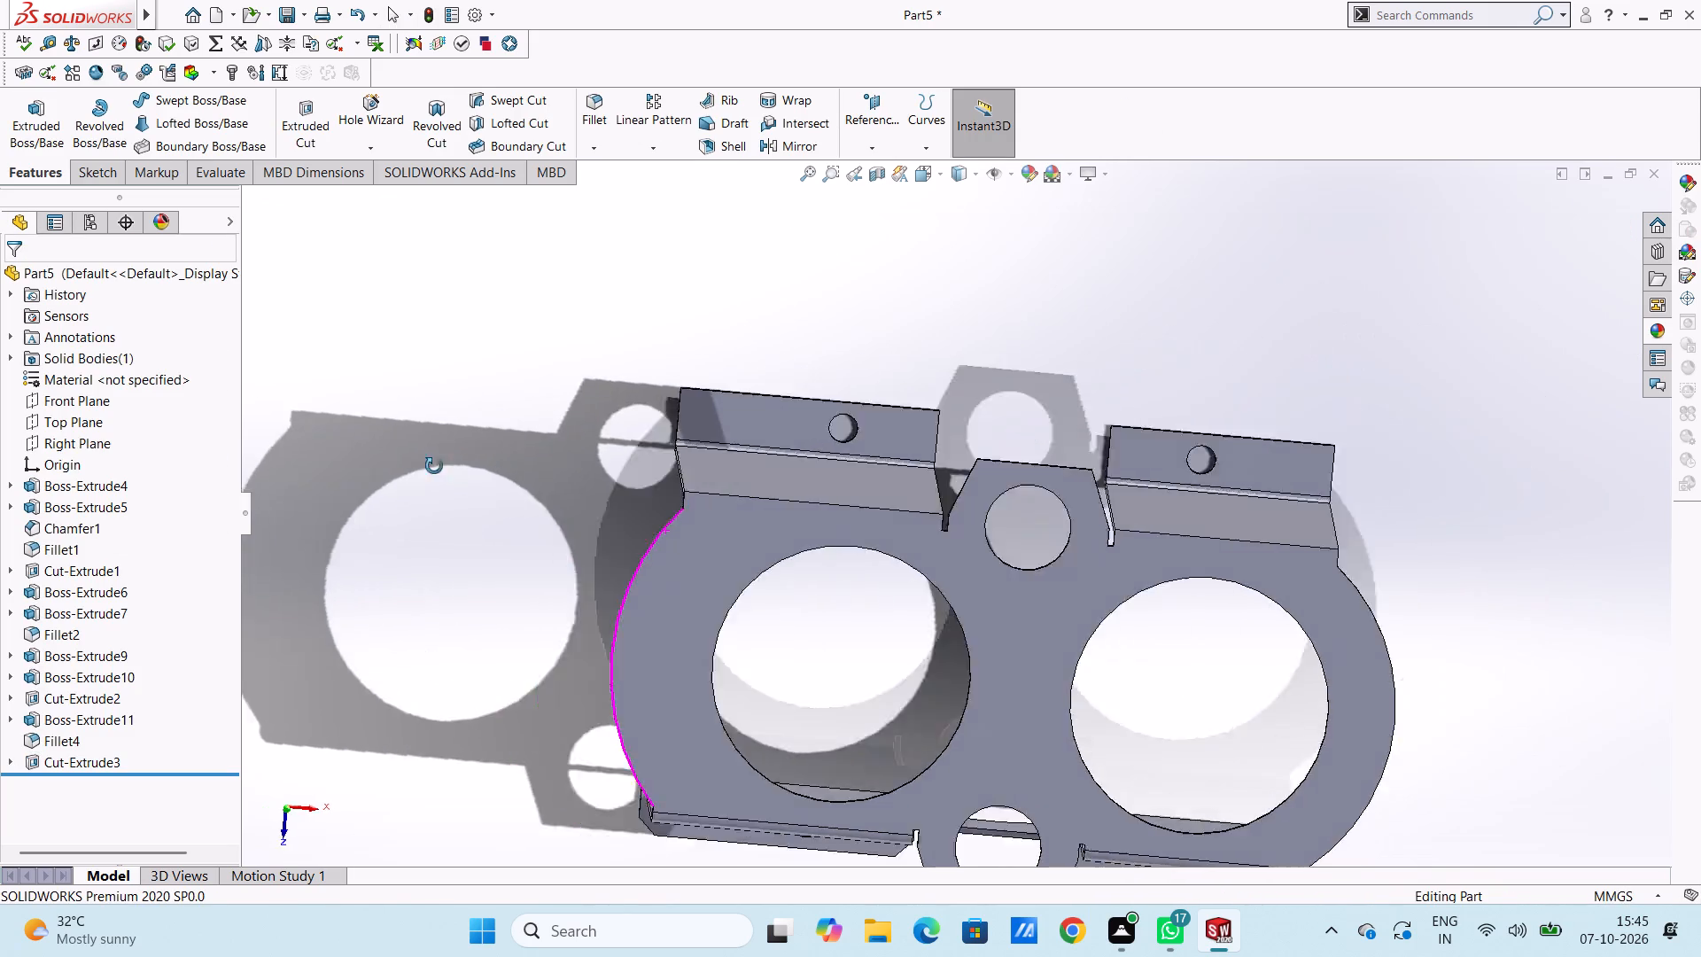
middle_click_drag(434, 466, 444, 424)
scroll(418, 520, "up", 4)
middle_click_drag(561, 583, 481, 732)
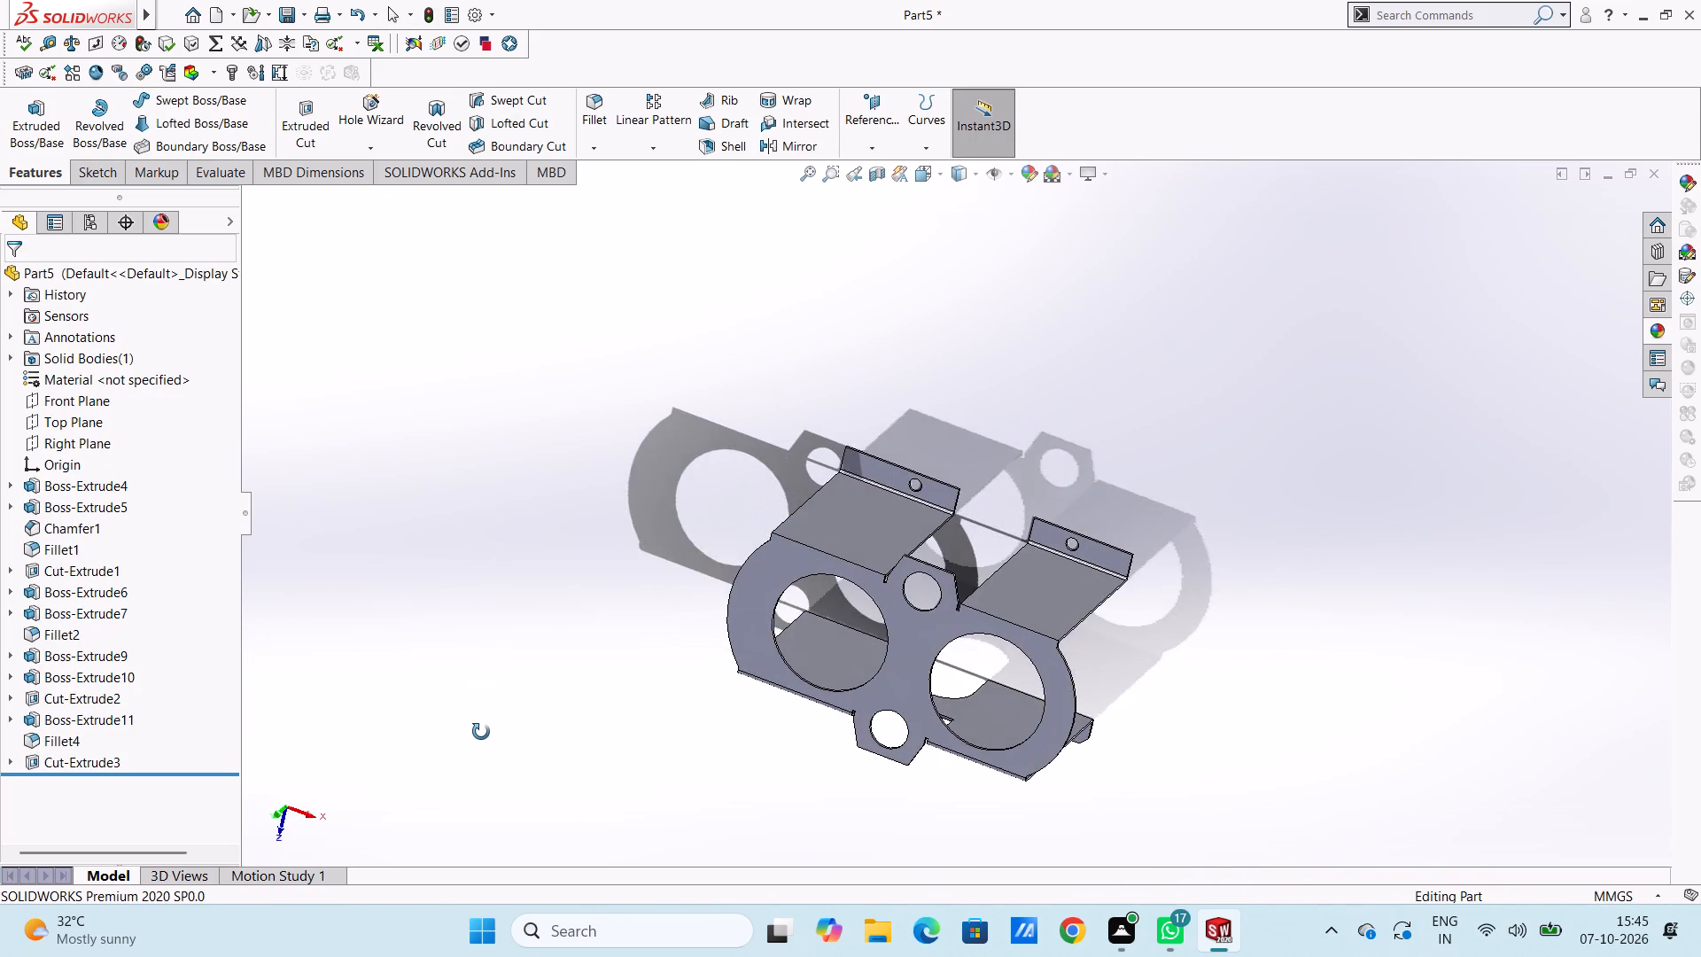
middle_click_drag(481, 732, 482, 738)
scroll(1061, 694, "down", 5)
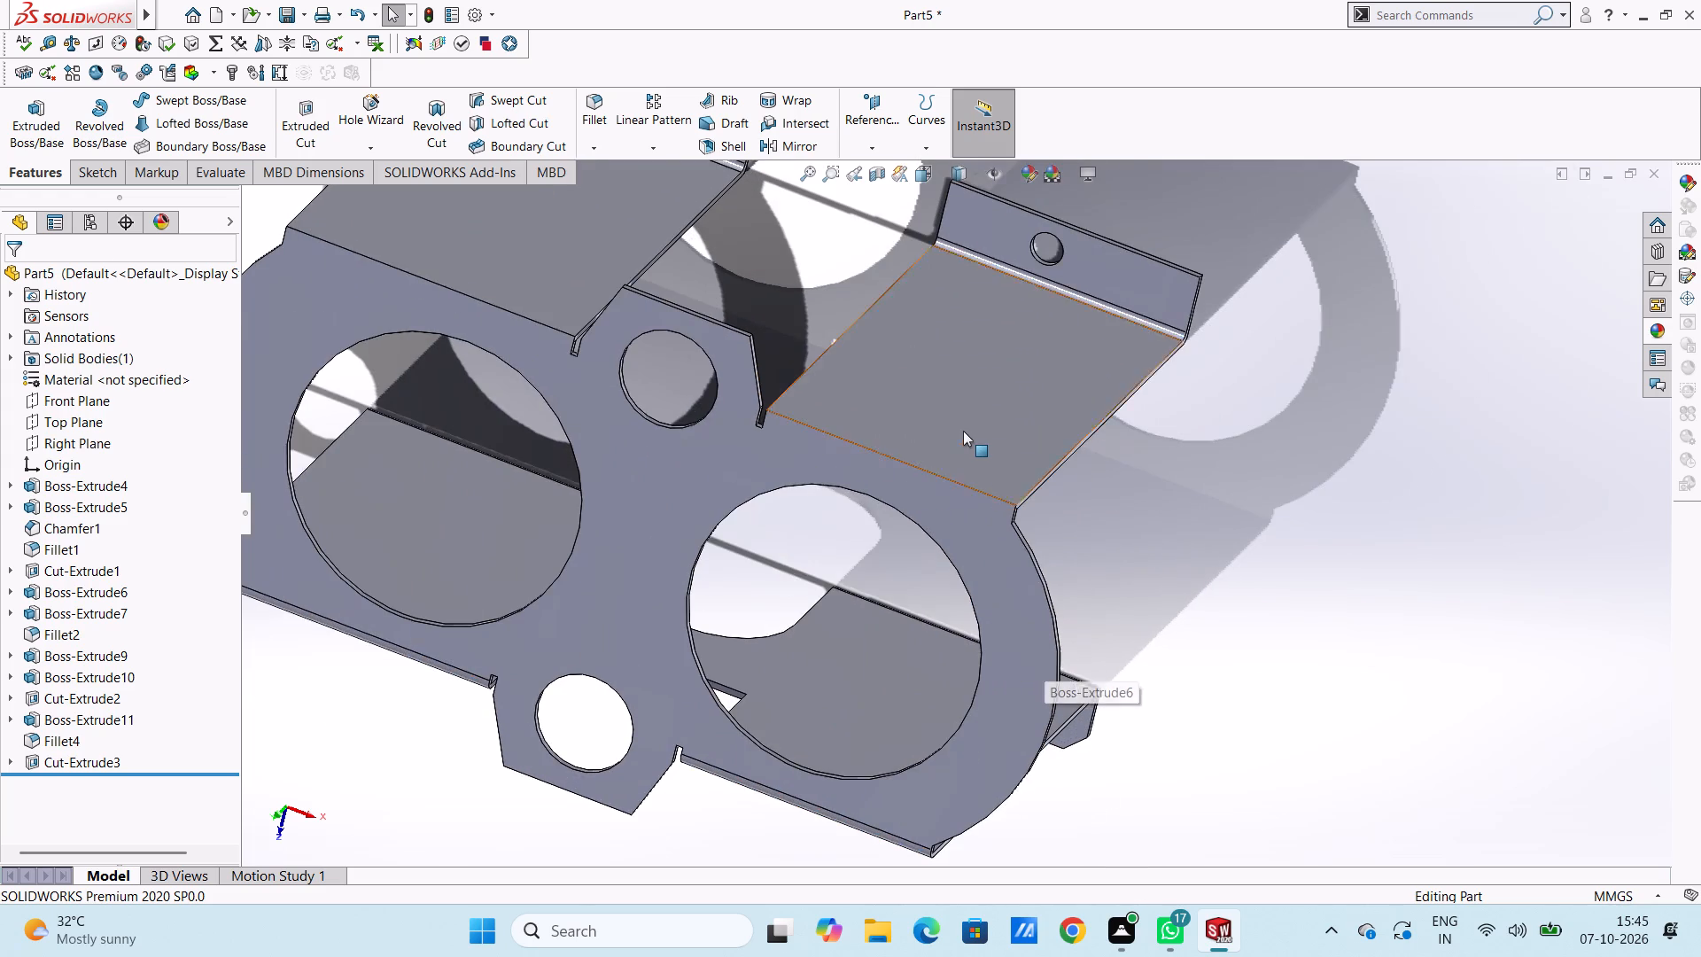
scroll(963, 431, "down", 4)
scroll(939, 448, "up", 4)
middle_click_drag(1107, 683, 1152, 523)
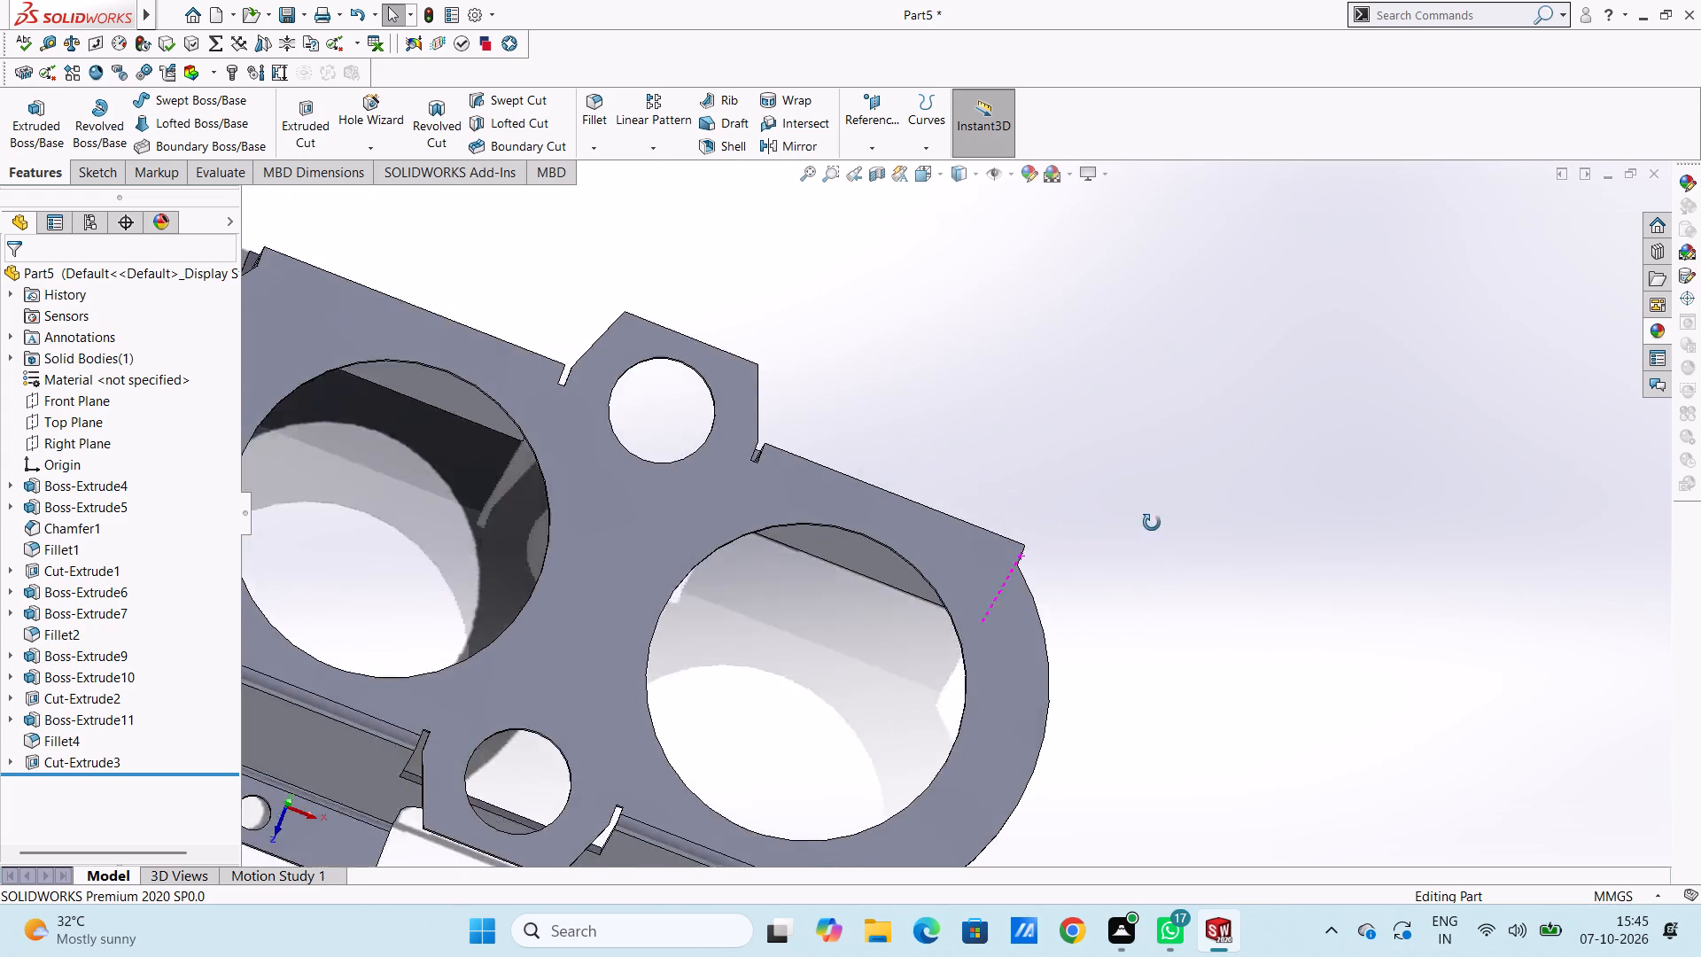
middle_click_drag(1152, 523, 1134, 481)
scroll(1103, 640, "up", 4)
middle_click_drag(1109, 591, 945, 682)
middle_click_drag(1058, 322, 1026, 575)
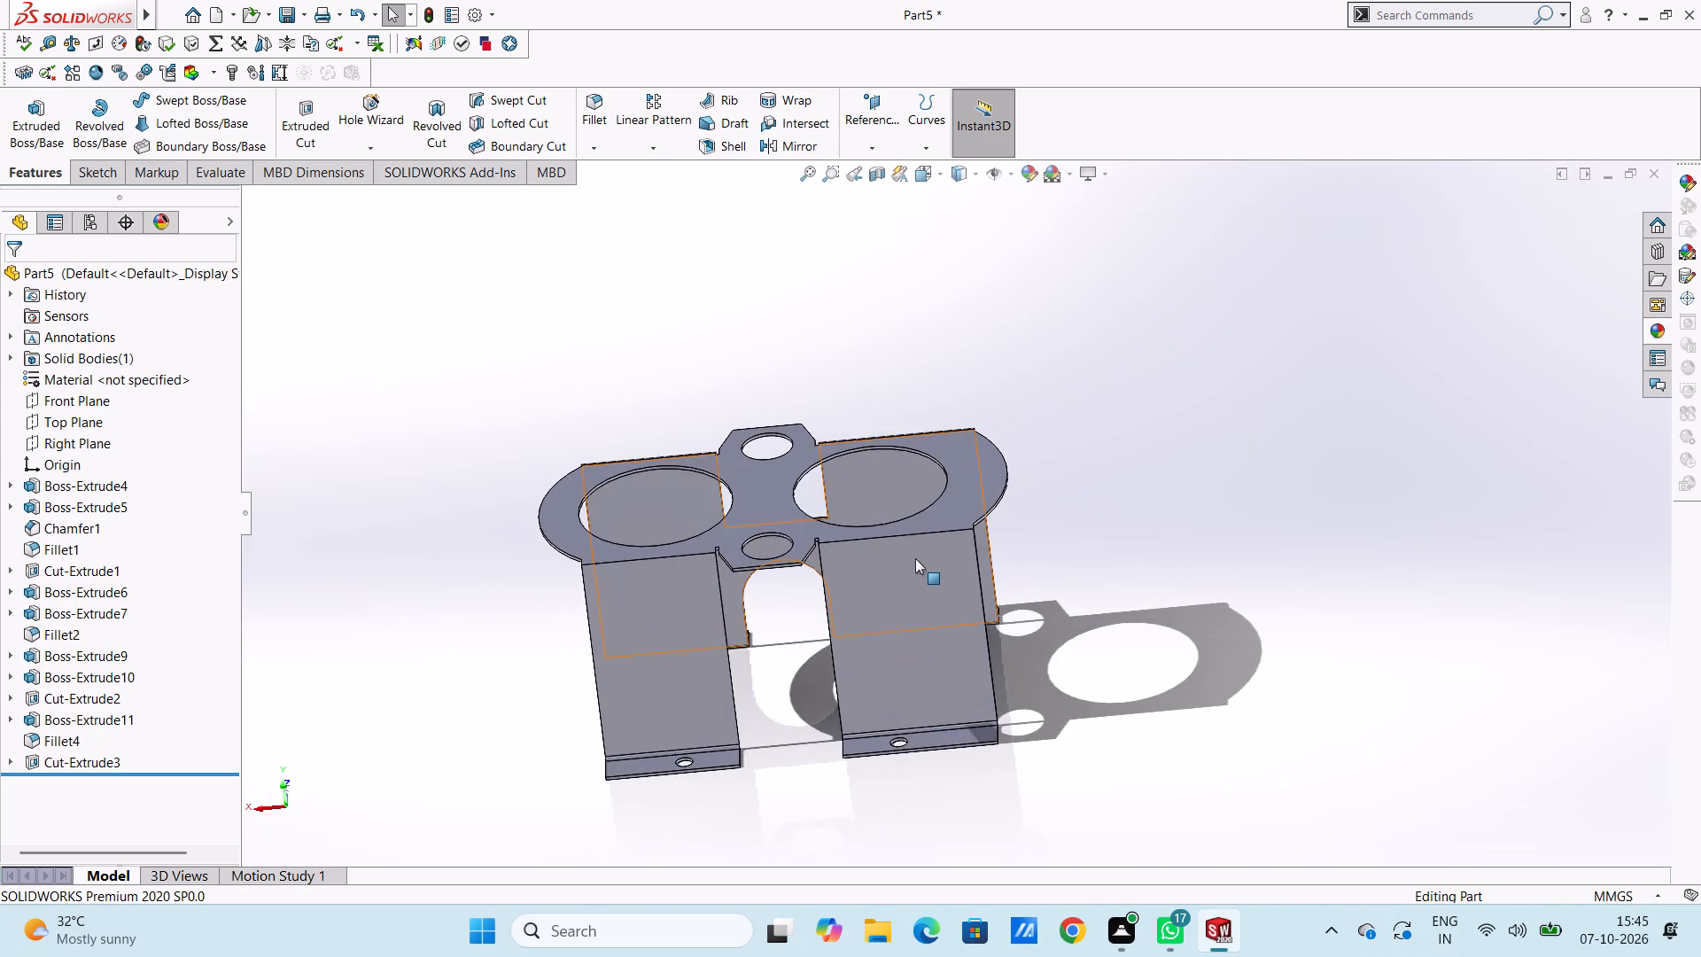
Select the outer edges where the two new walls meet the top plate for a Fillet and set its radius to 2 mm.
scroll(914, 556, "down", 5)
left_click(591, 101)
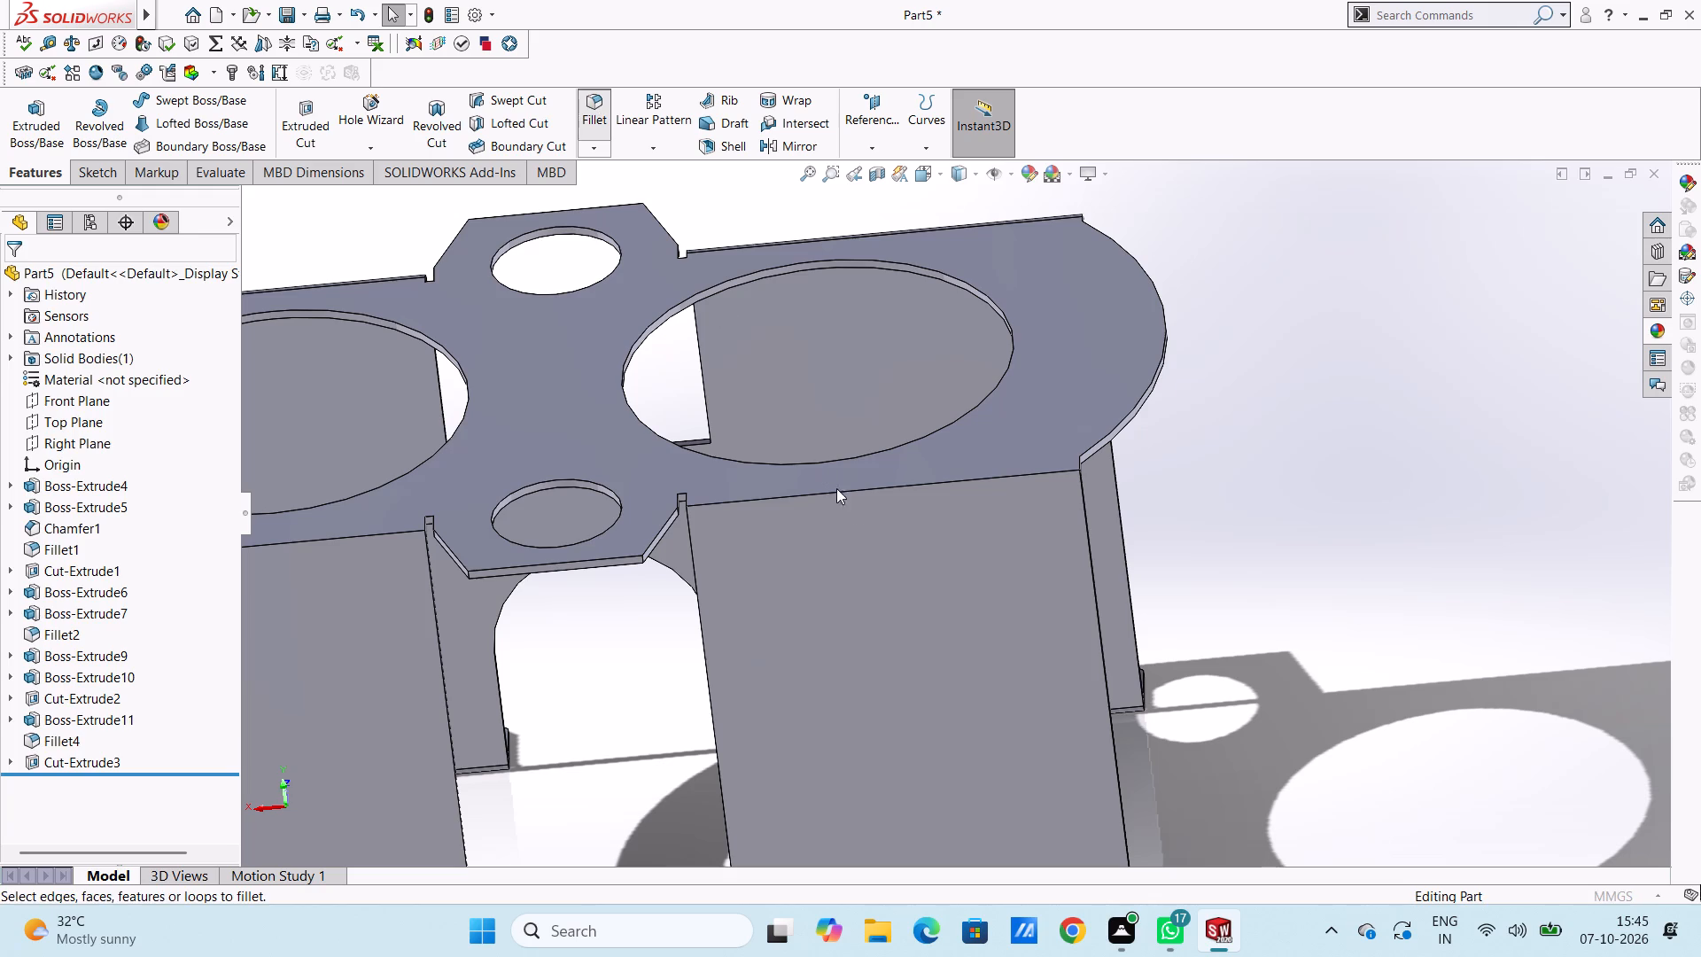
left_click(860, 487)
scroll(865, 510, "up", 4)
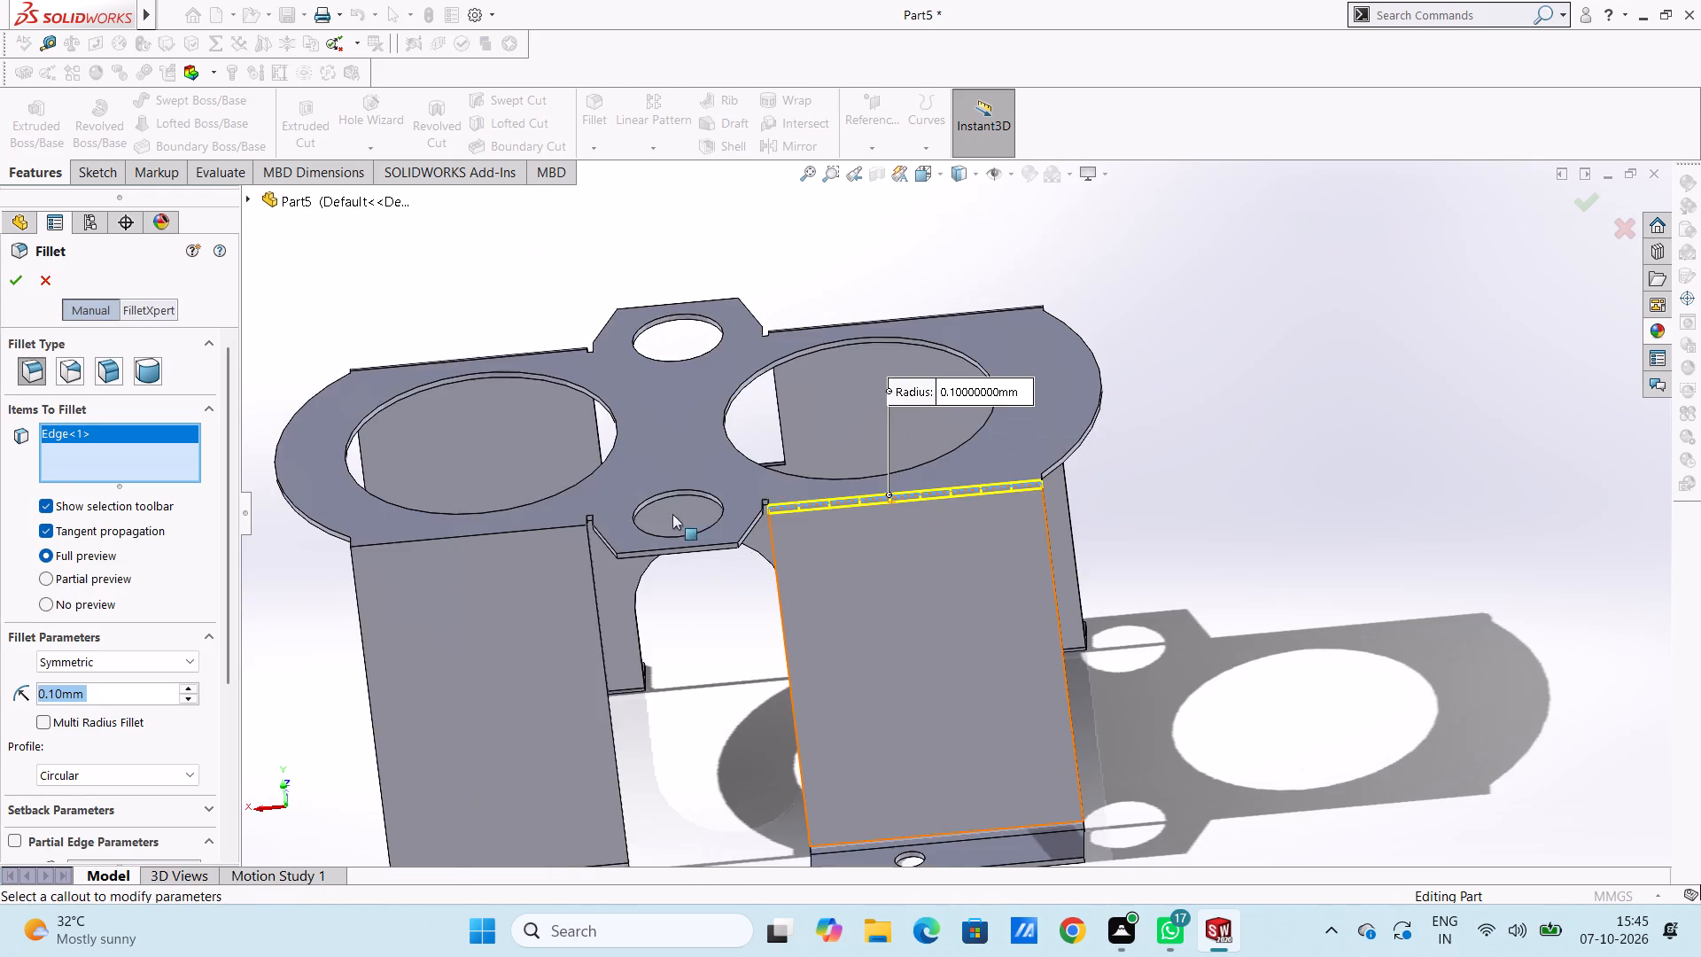
left_click(659, 525)
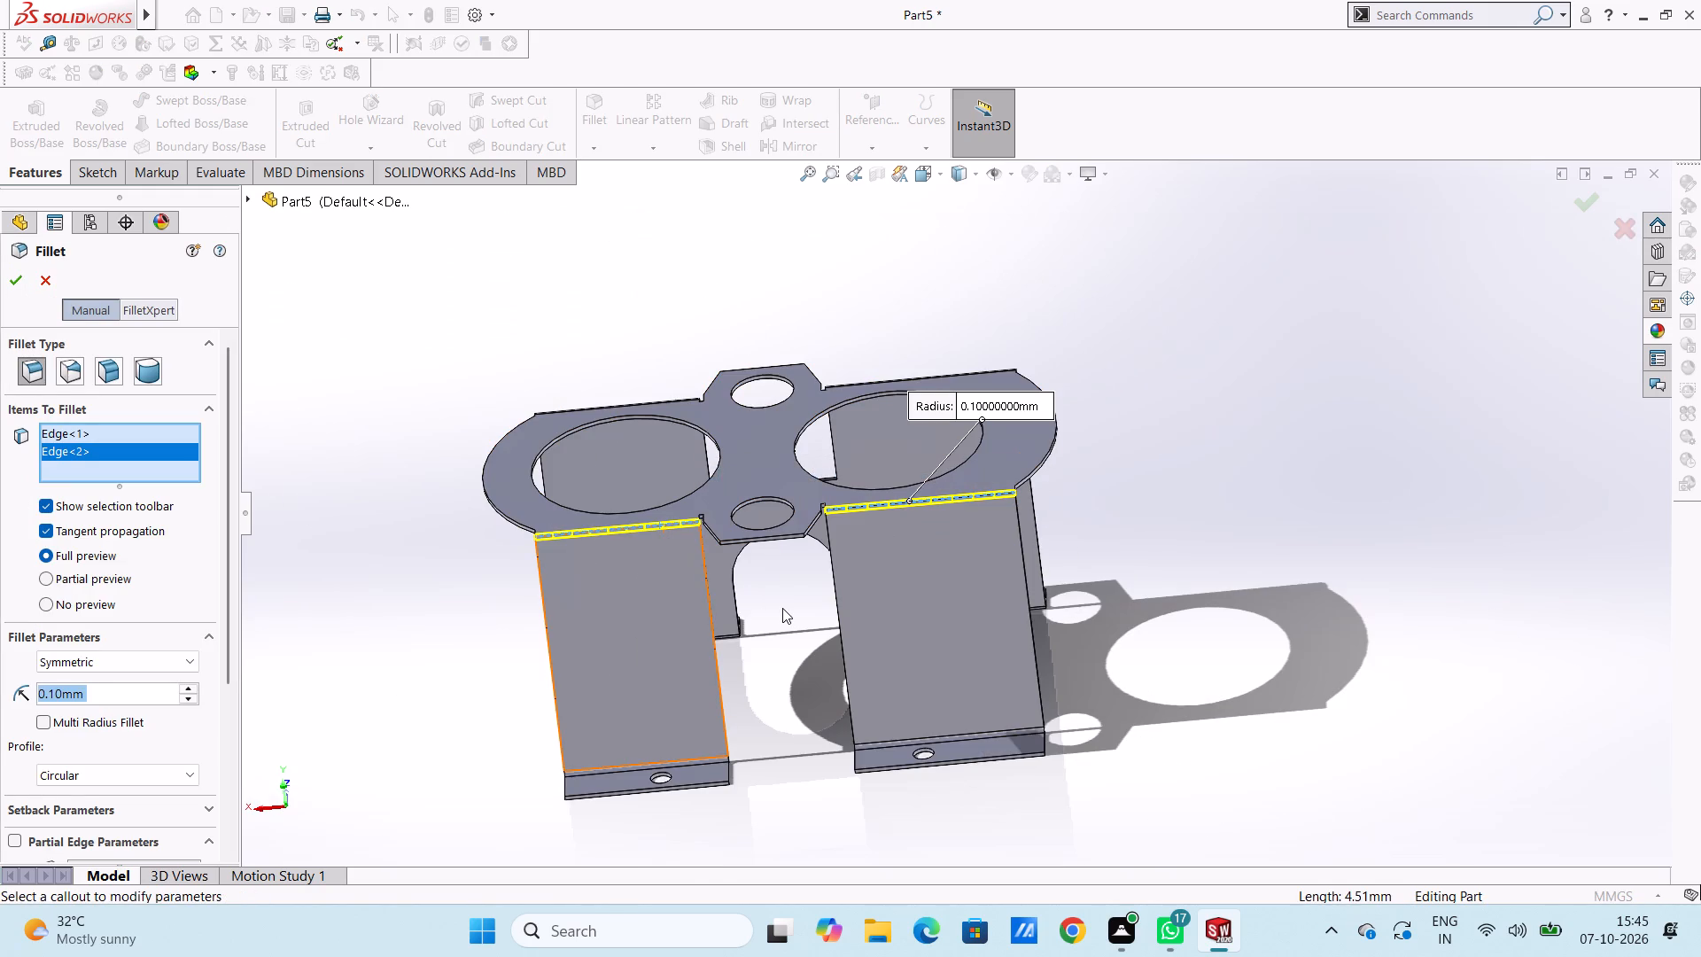
key("2")
key("Return")
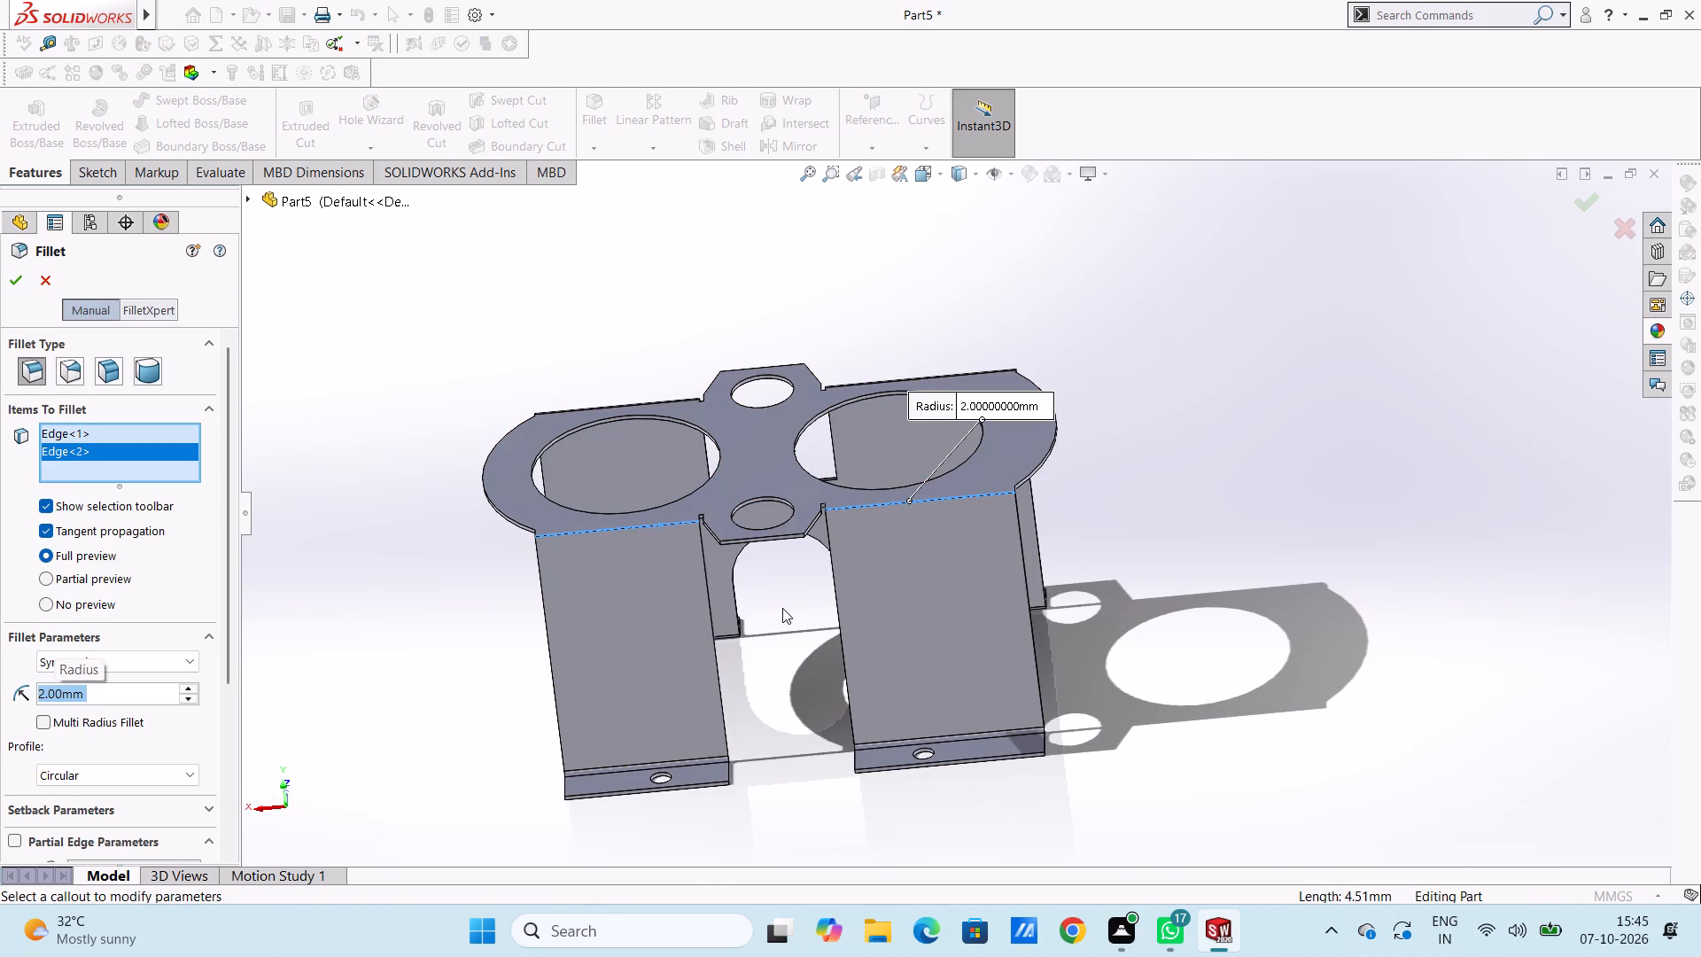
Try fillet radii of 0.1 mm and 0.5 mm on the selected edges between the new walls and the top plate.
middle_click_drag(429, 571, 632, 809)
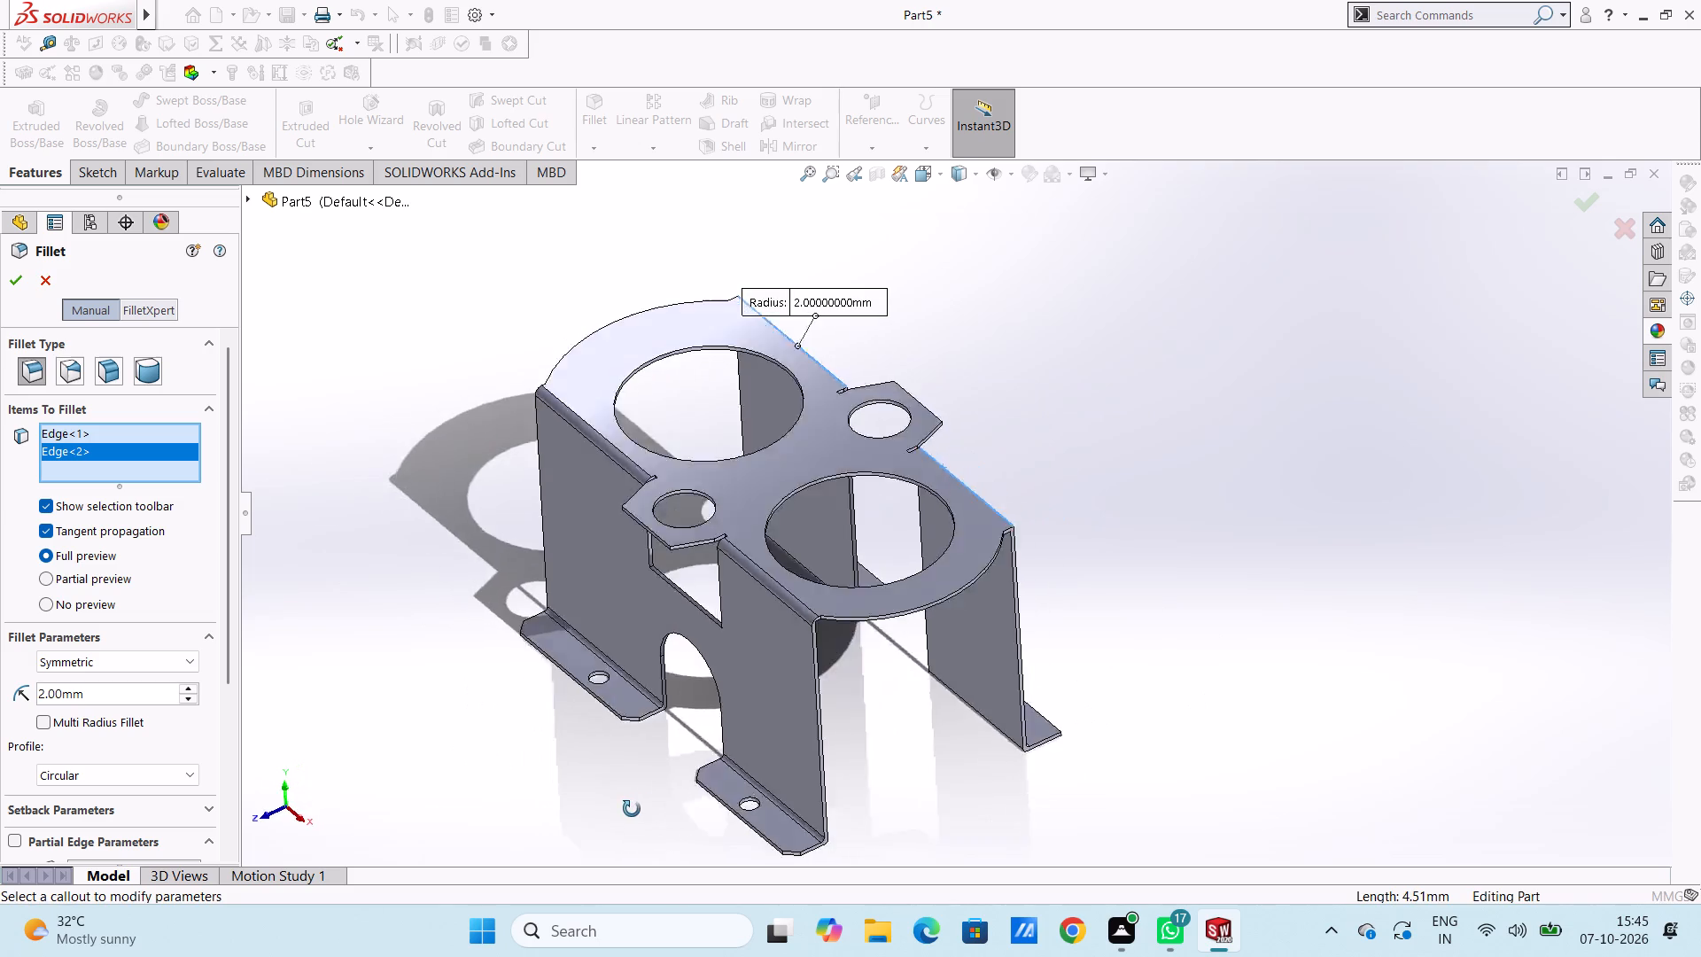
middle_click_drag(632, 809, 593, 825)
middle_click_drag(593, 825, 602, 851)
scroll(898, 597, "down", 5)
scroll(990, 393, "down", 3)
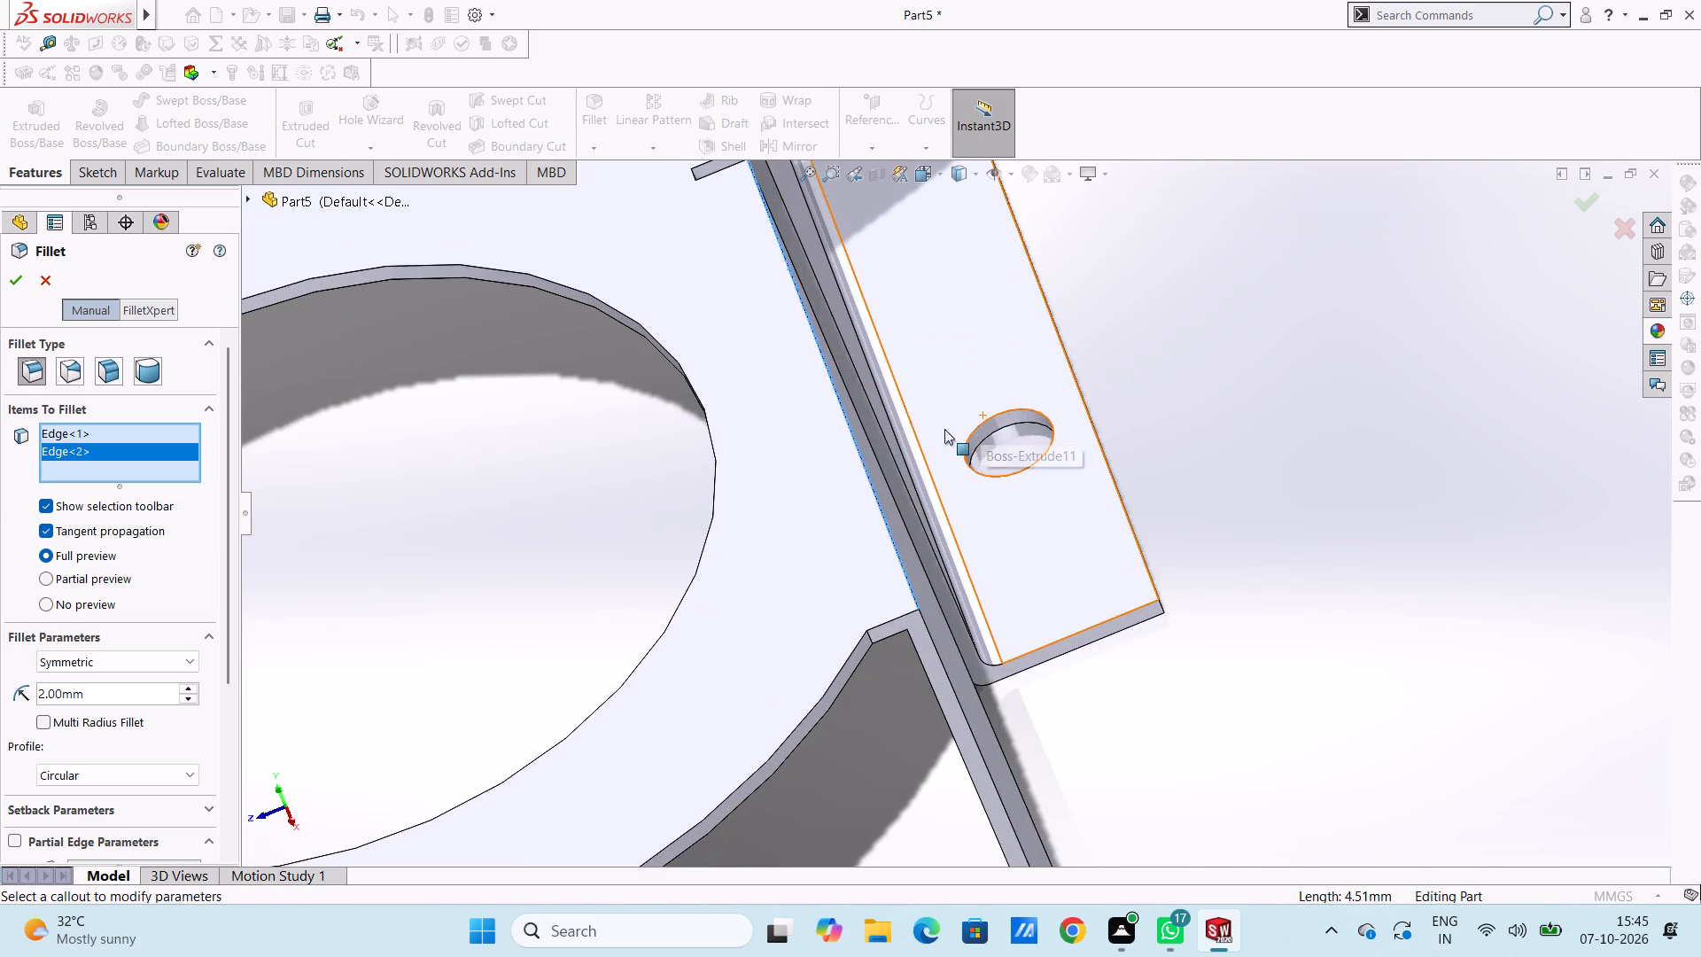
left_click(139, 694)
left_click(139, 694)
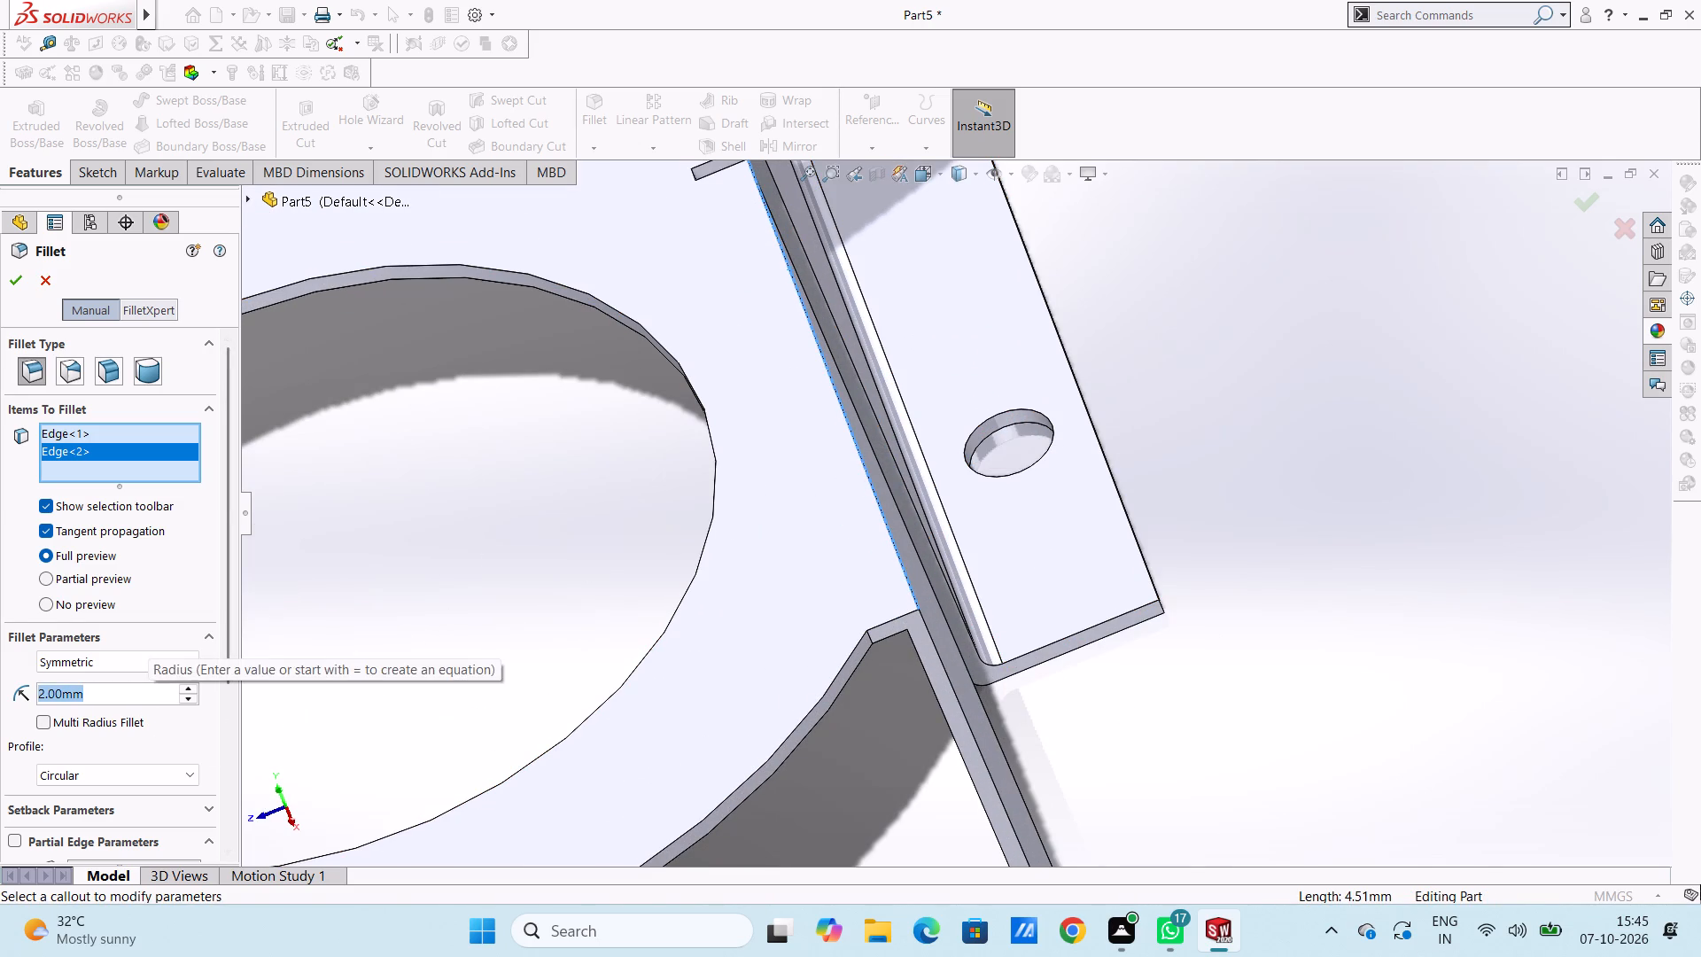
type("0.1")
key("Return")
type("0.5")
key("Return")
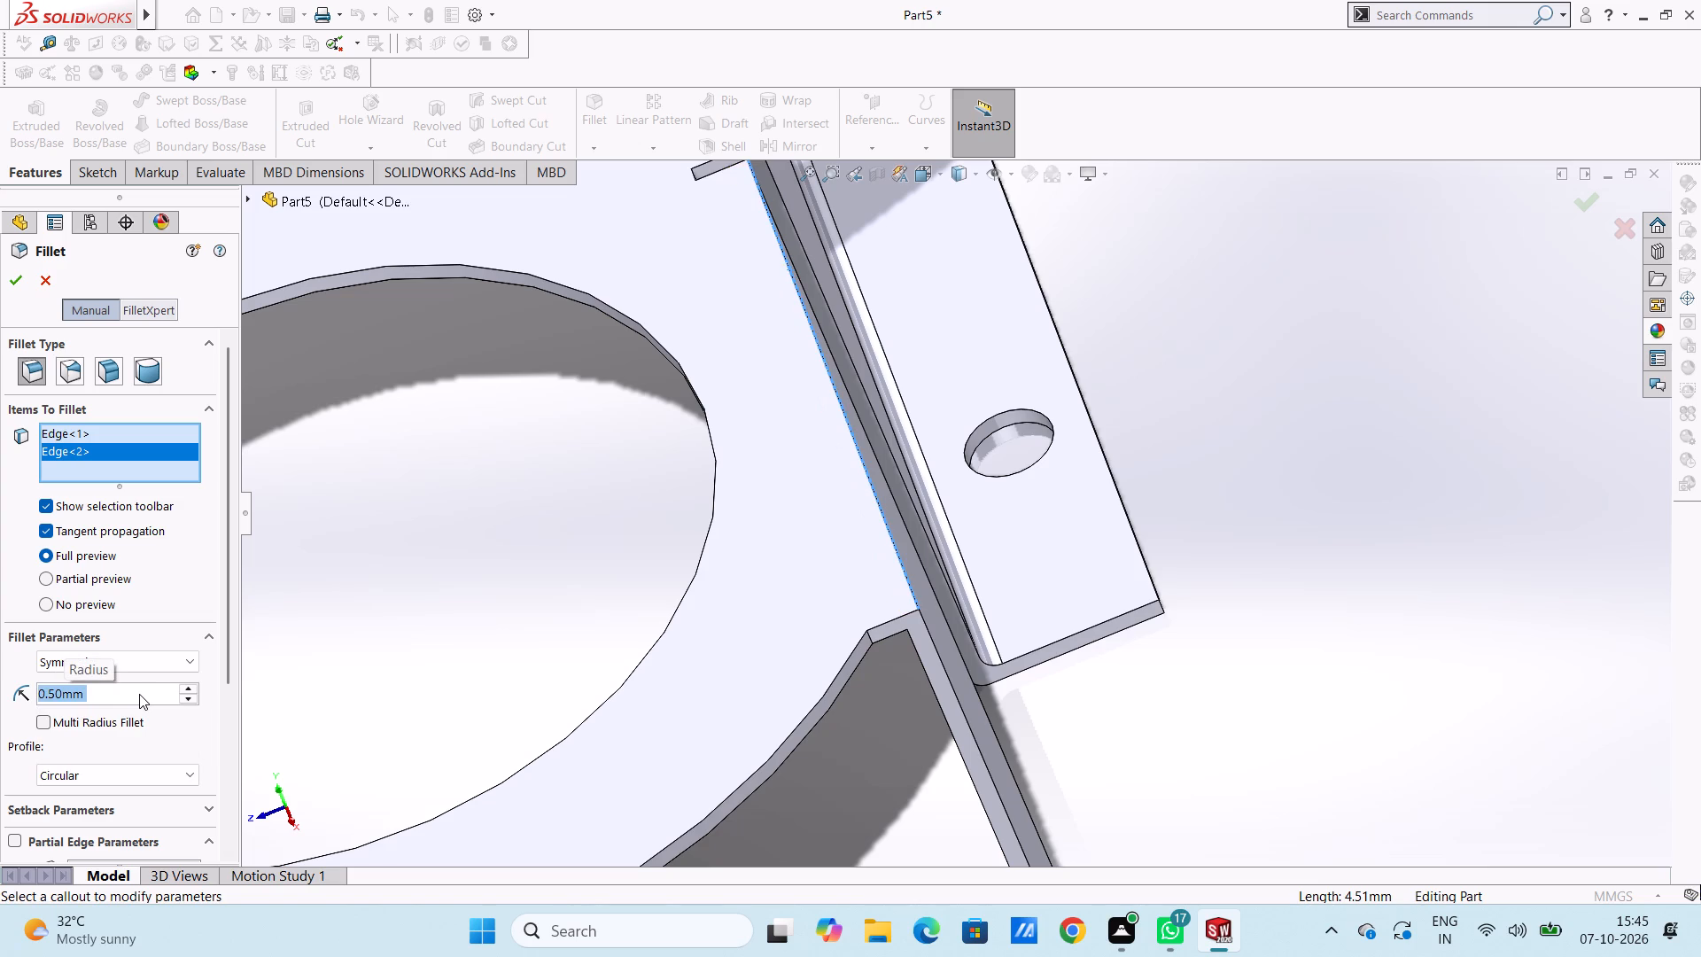
Set the fillet radius to 0.2 mm and apply it to the two outer bend edges of the new walls.
left_click(391, 641)
scroll(391, 640, "up", 6)
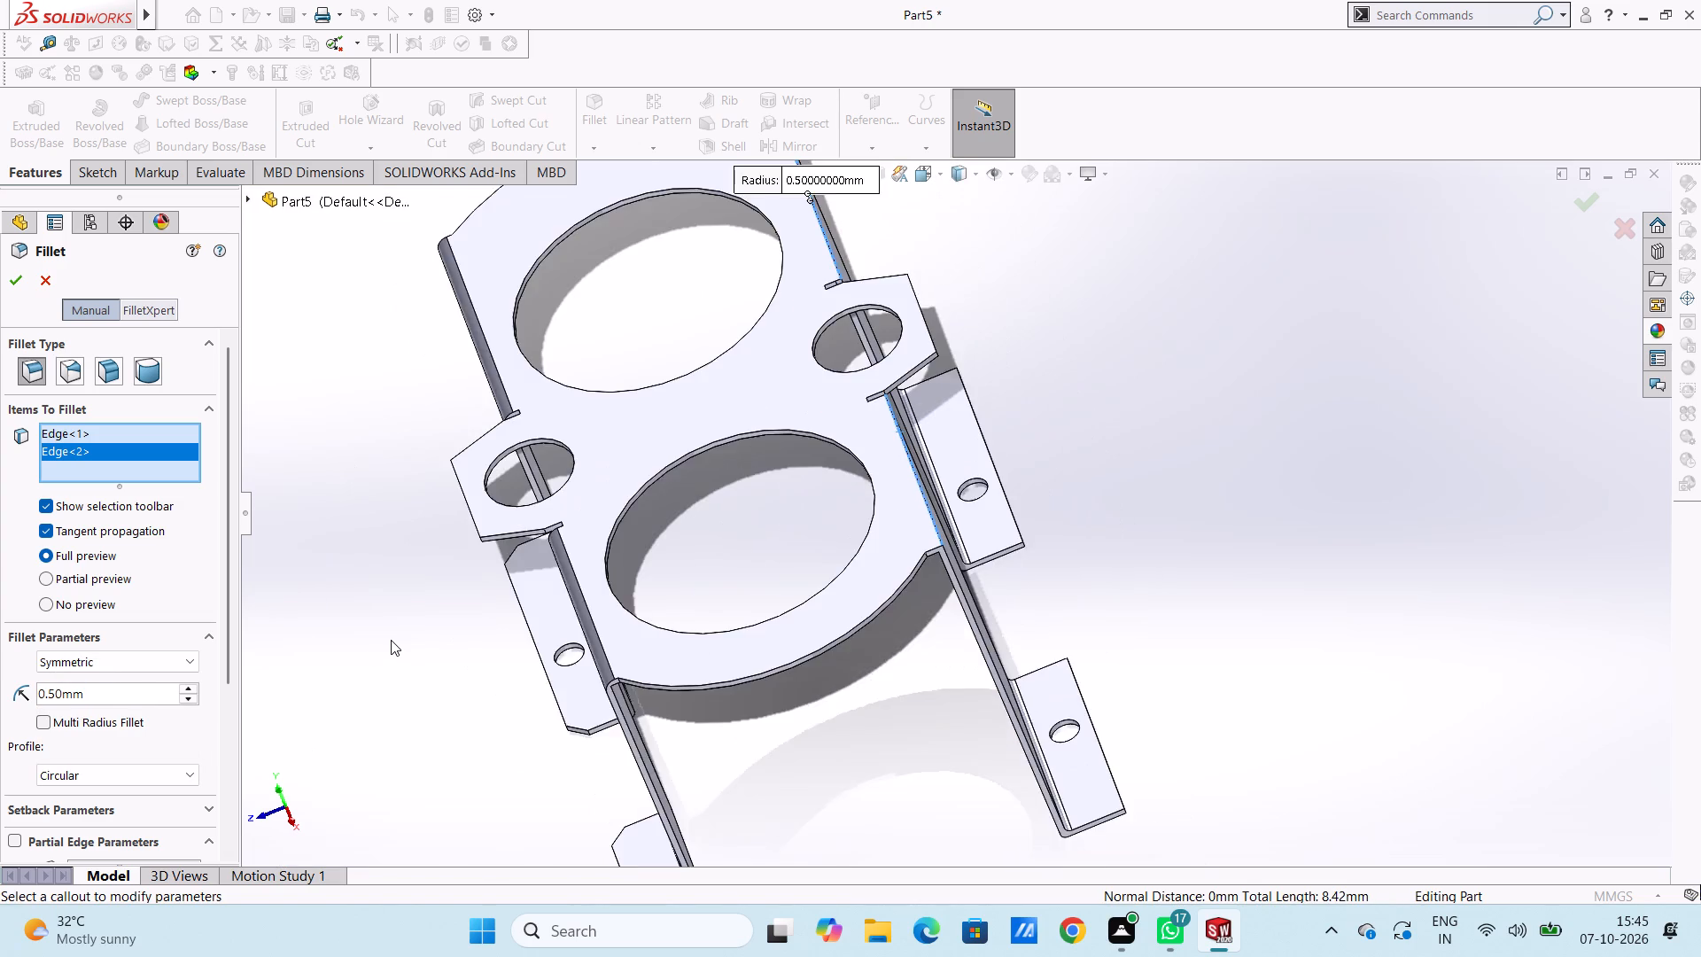
scroll(391, 640, "up", 3)
middle_click_drag(399, 655, 388, 474)
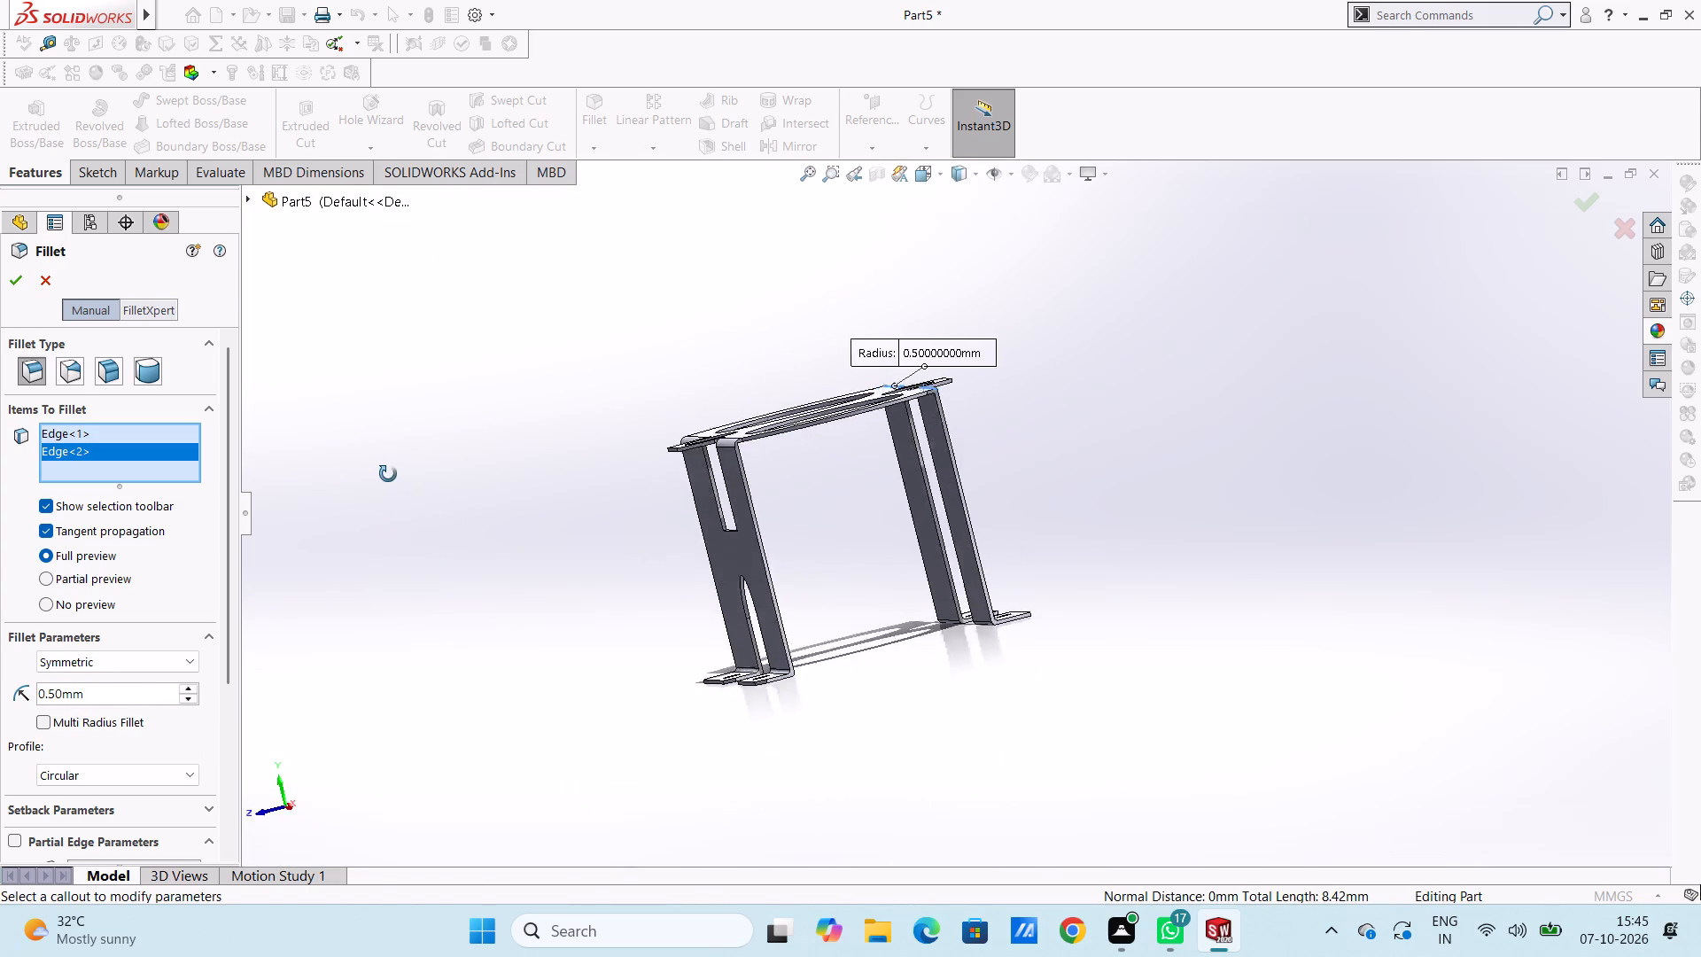
middle_click_drag(388, 474, 370, 474)
middle_click_drag(523, 624, 538, 668)
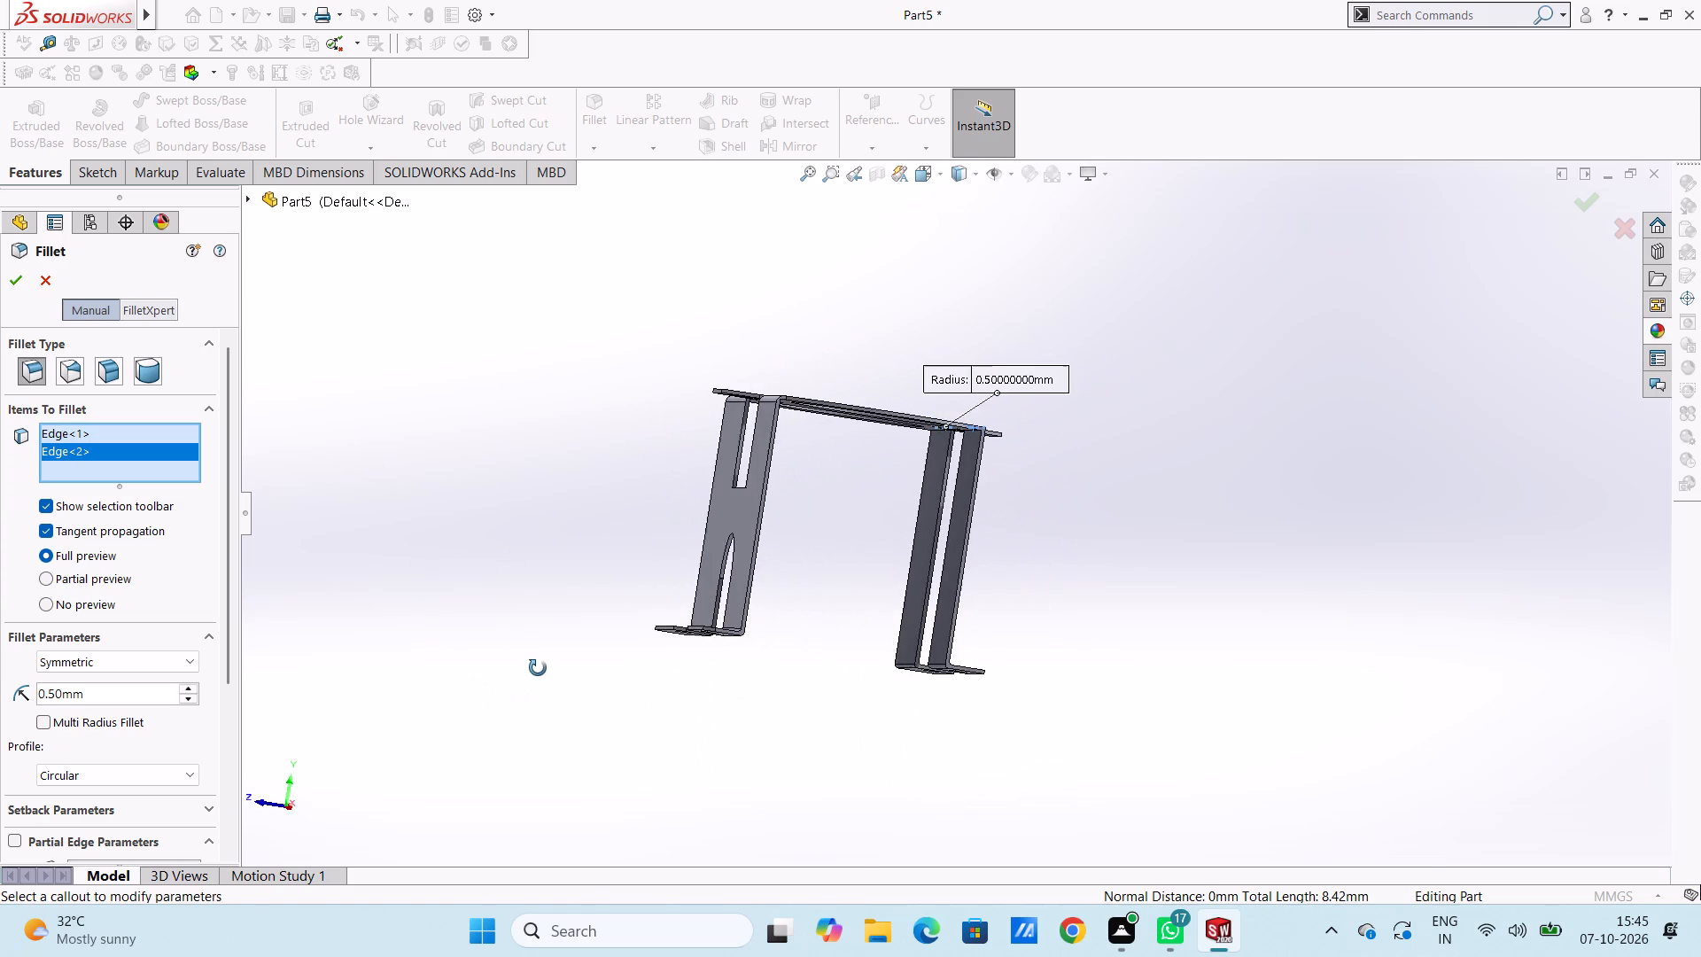
middle_click_drag(538, 668, 523, 670)
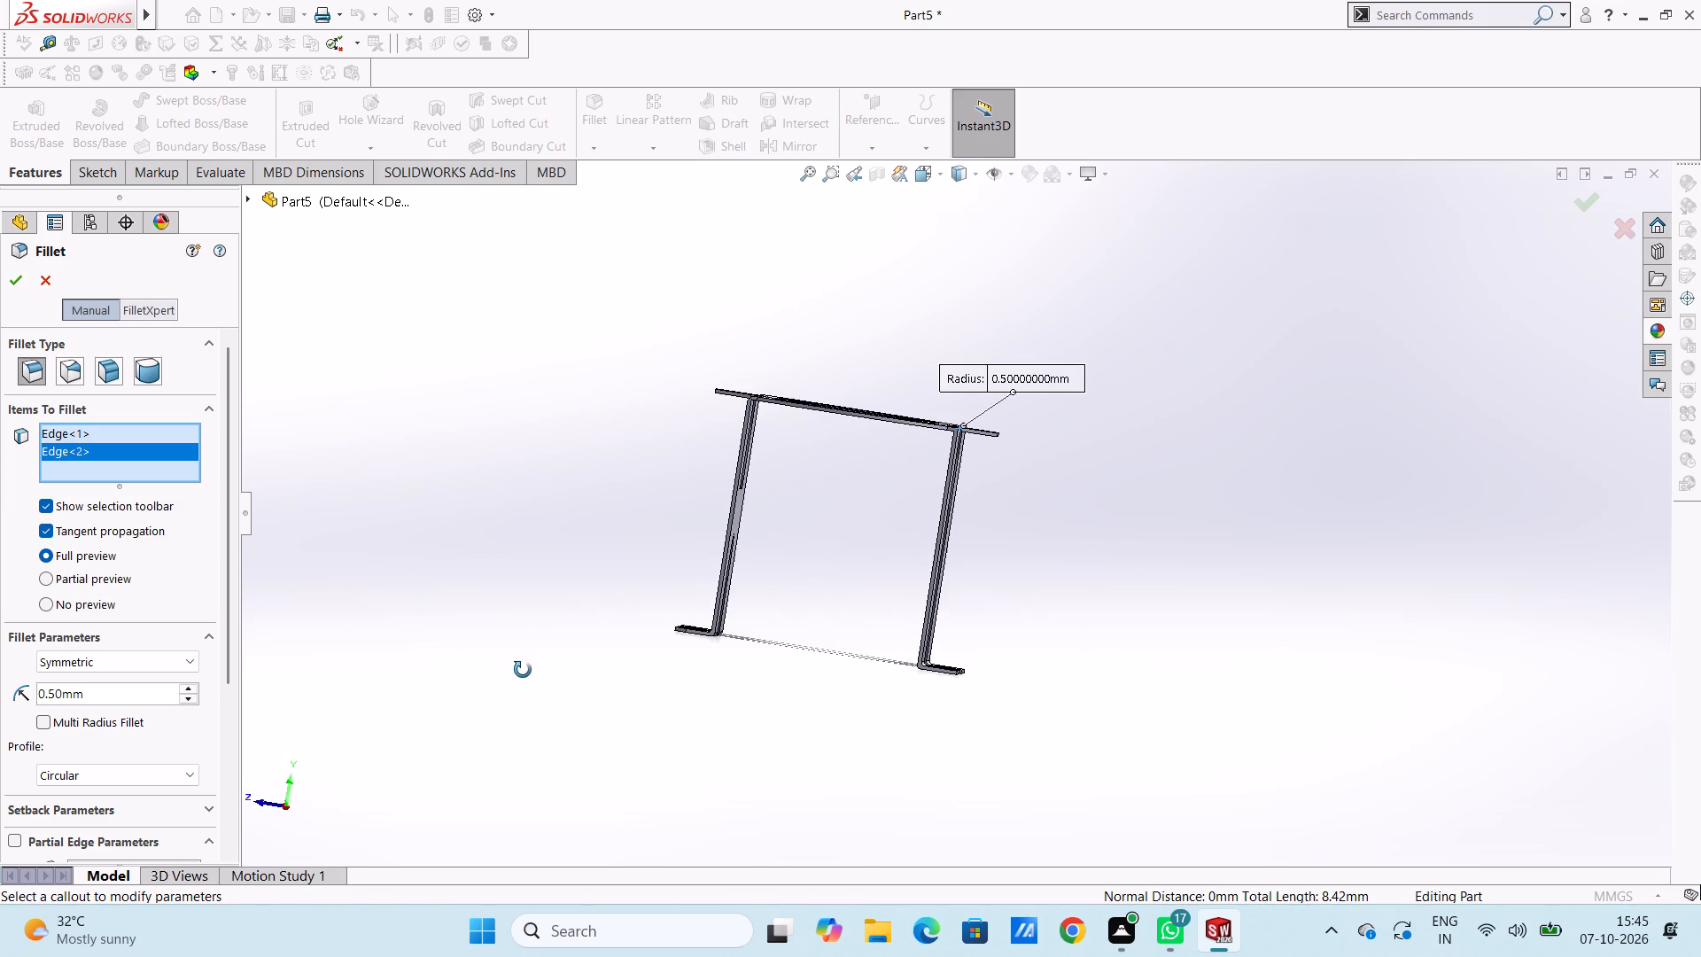
middle_click_drag(523, 670, 436, 790)
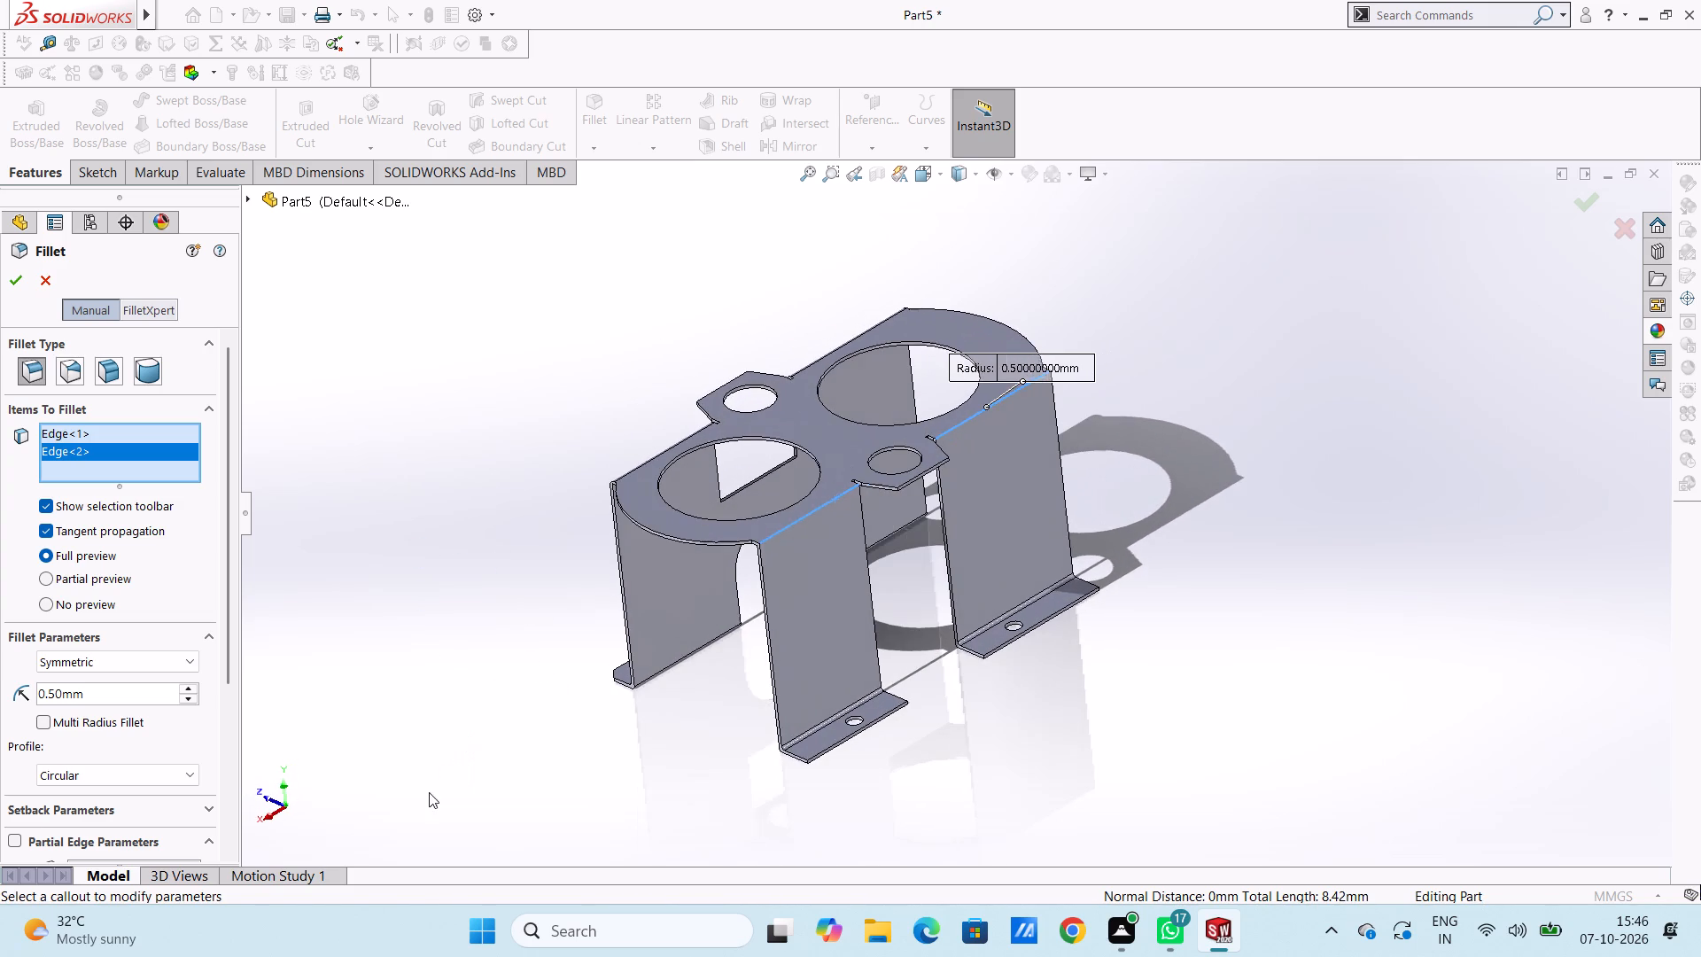
double_click(147, 694)
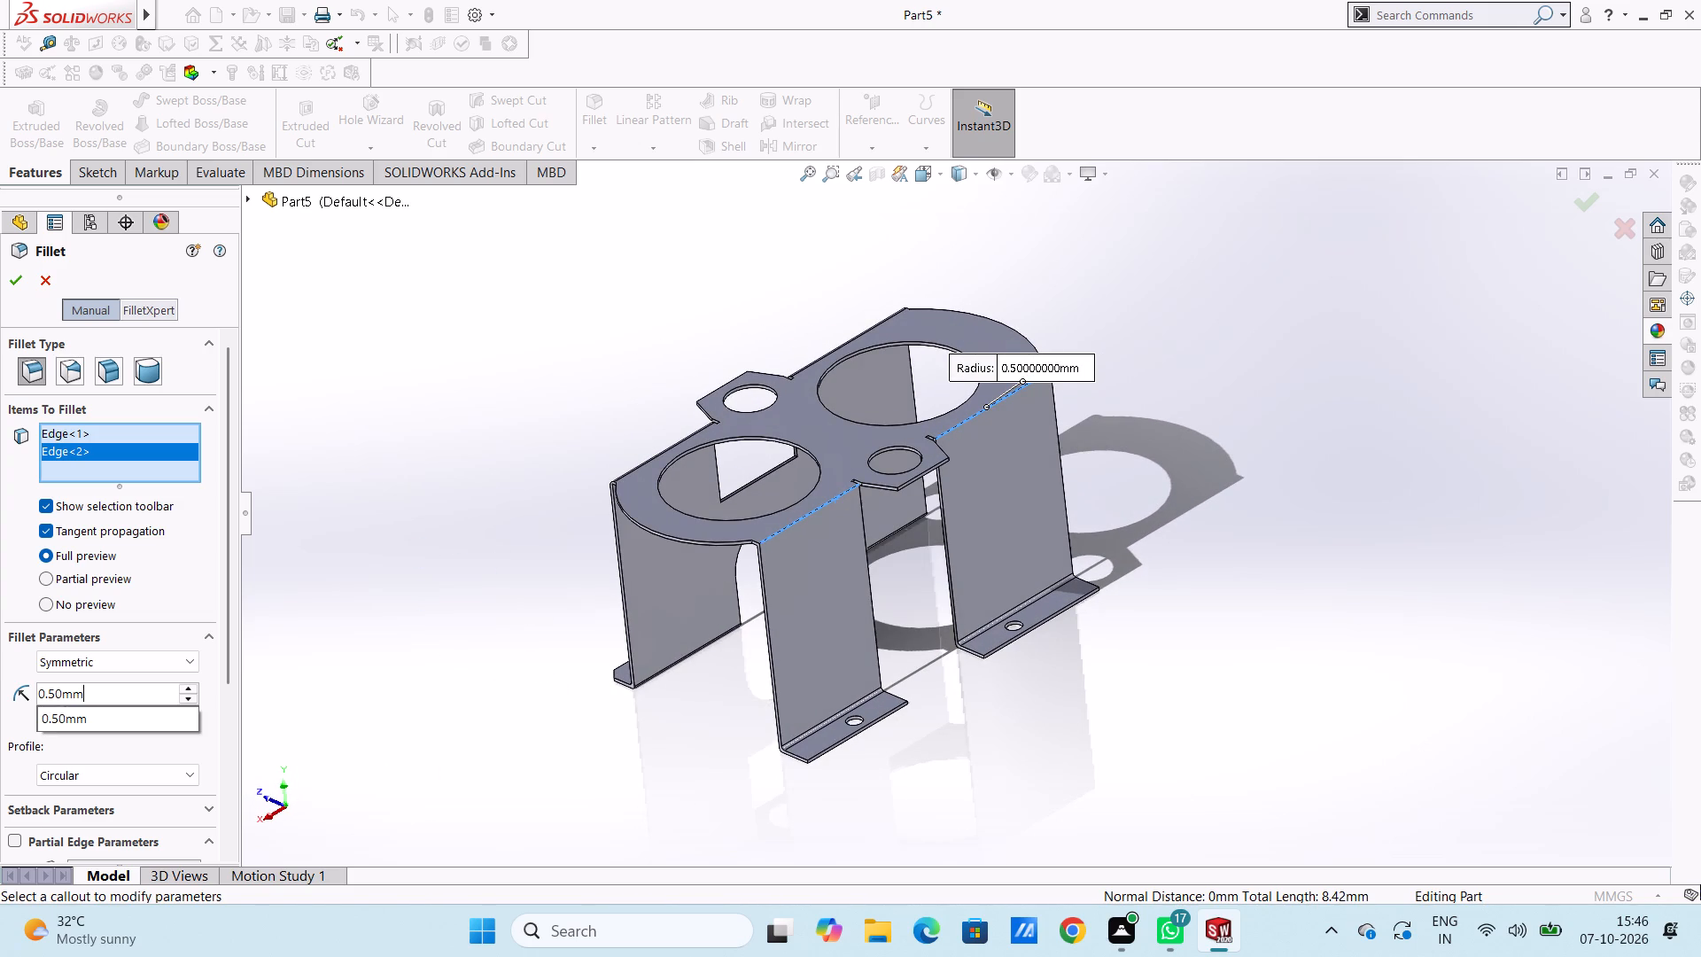
type("0.1")
key("Return")
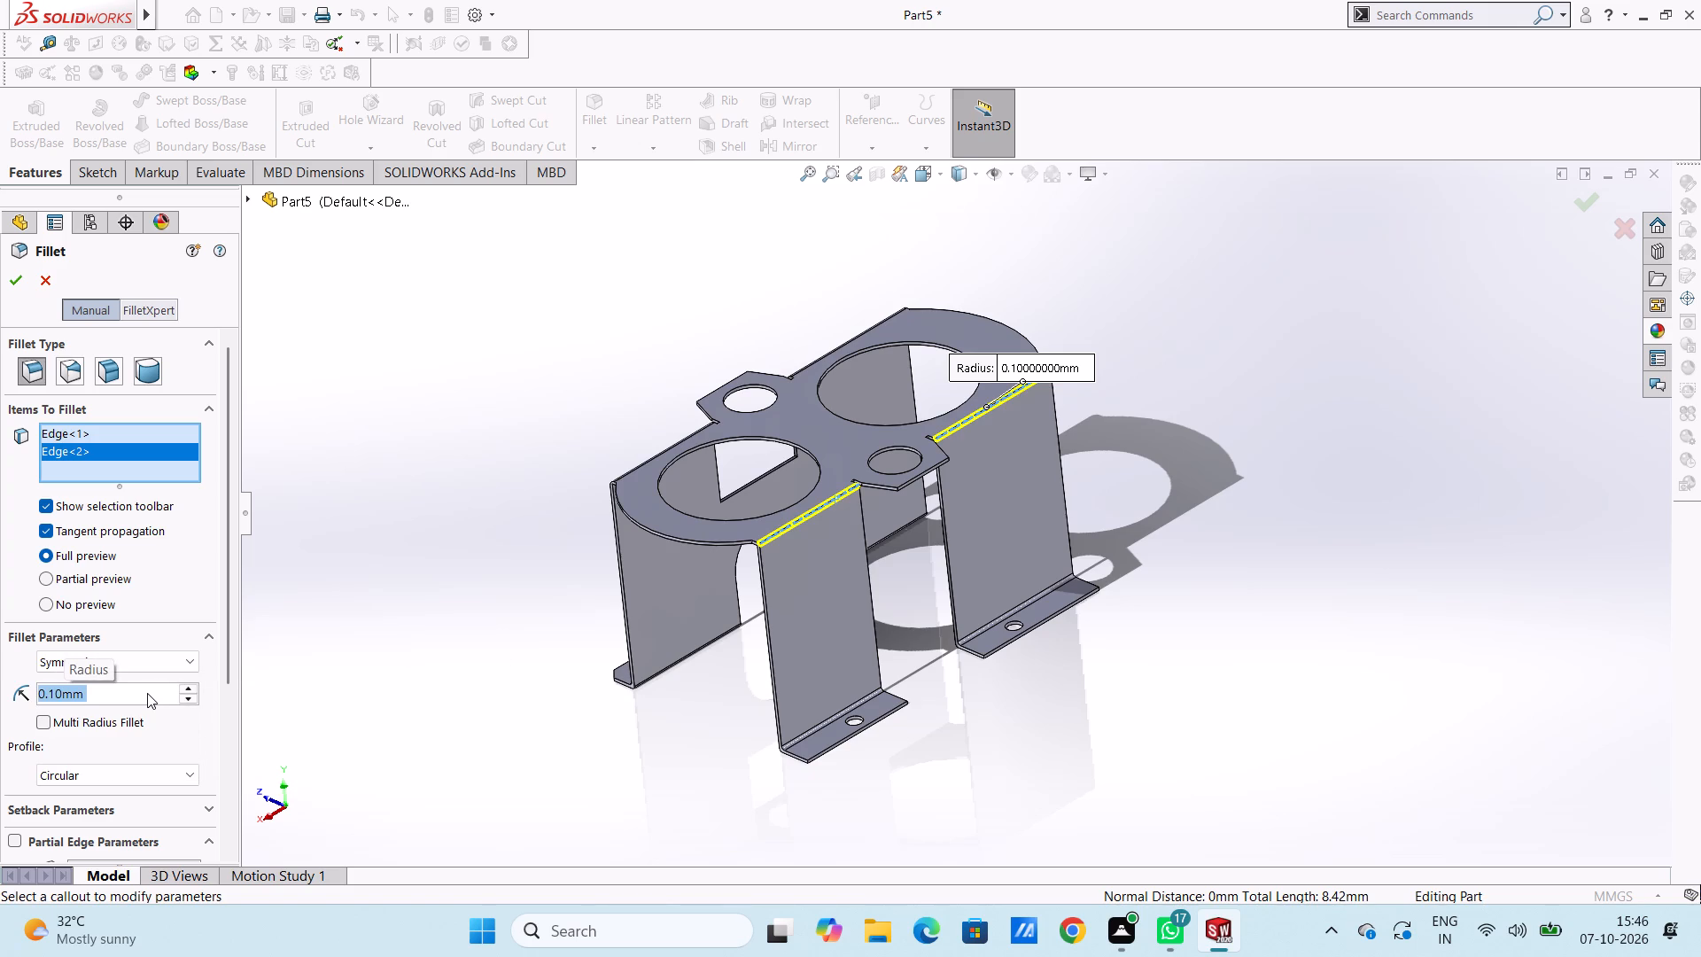
type("0.2")
key("Return")
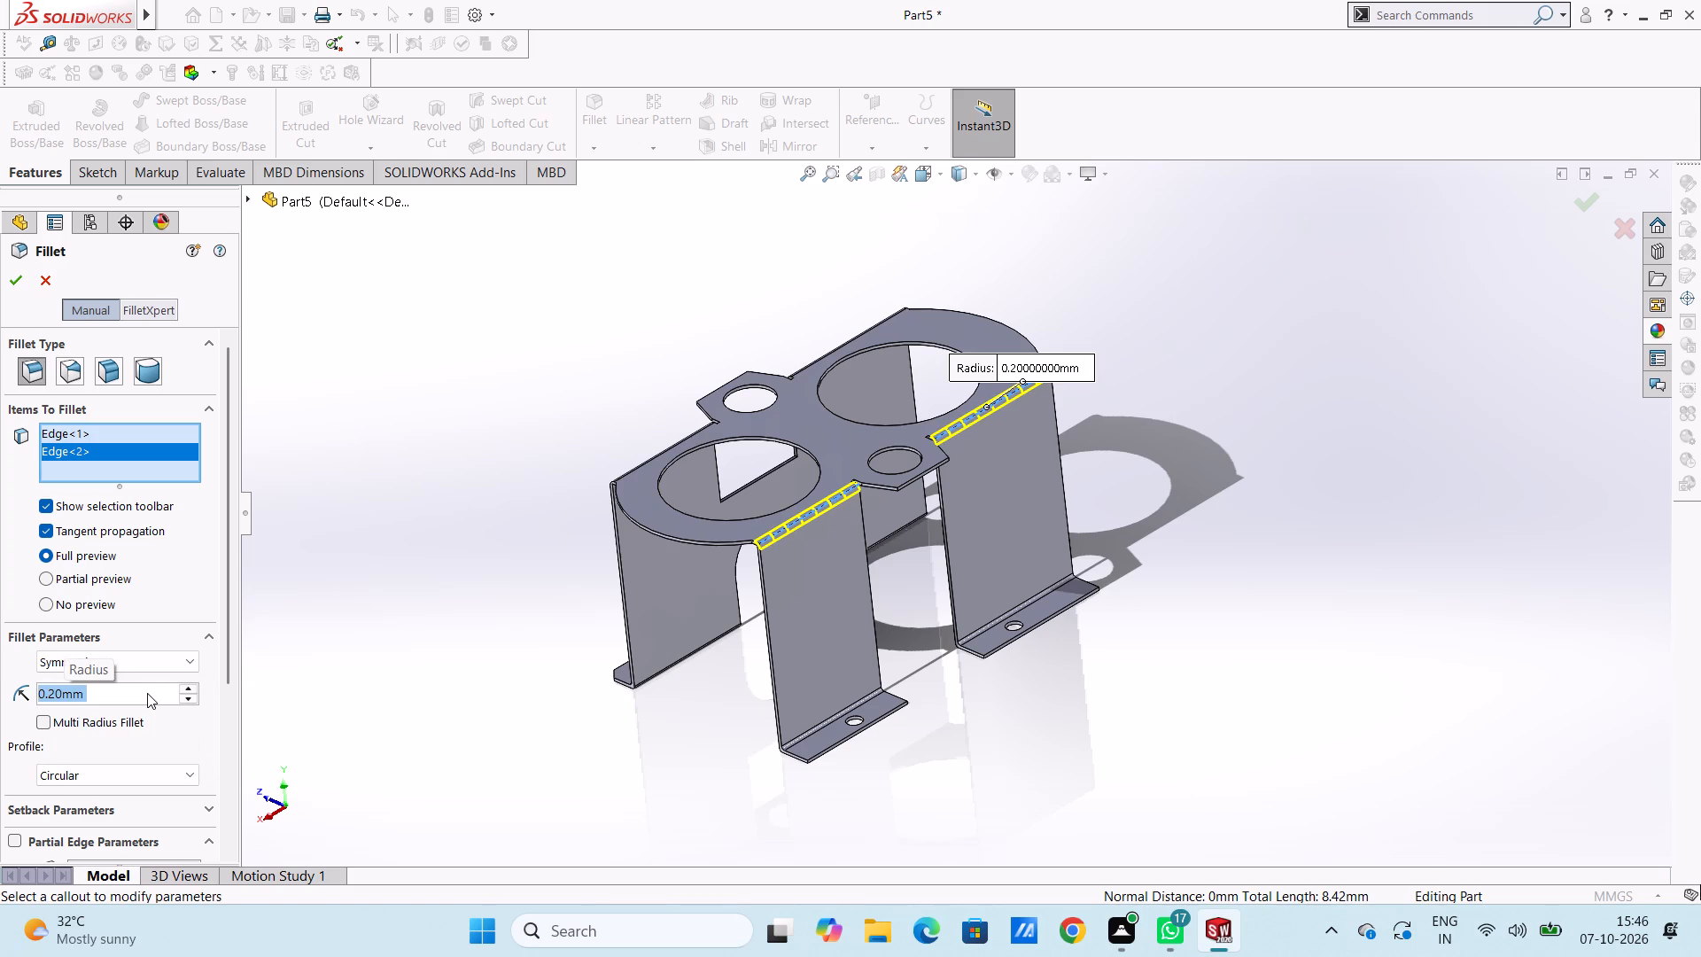
left_click(15, 284)
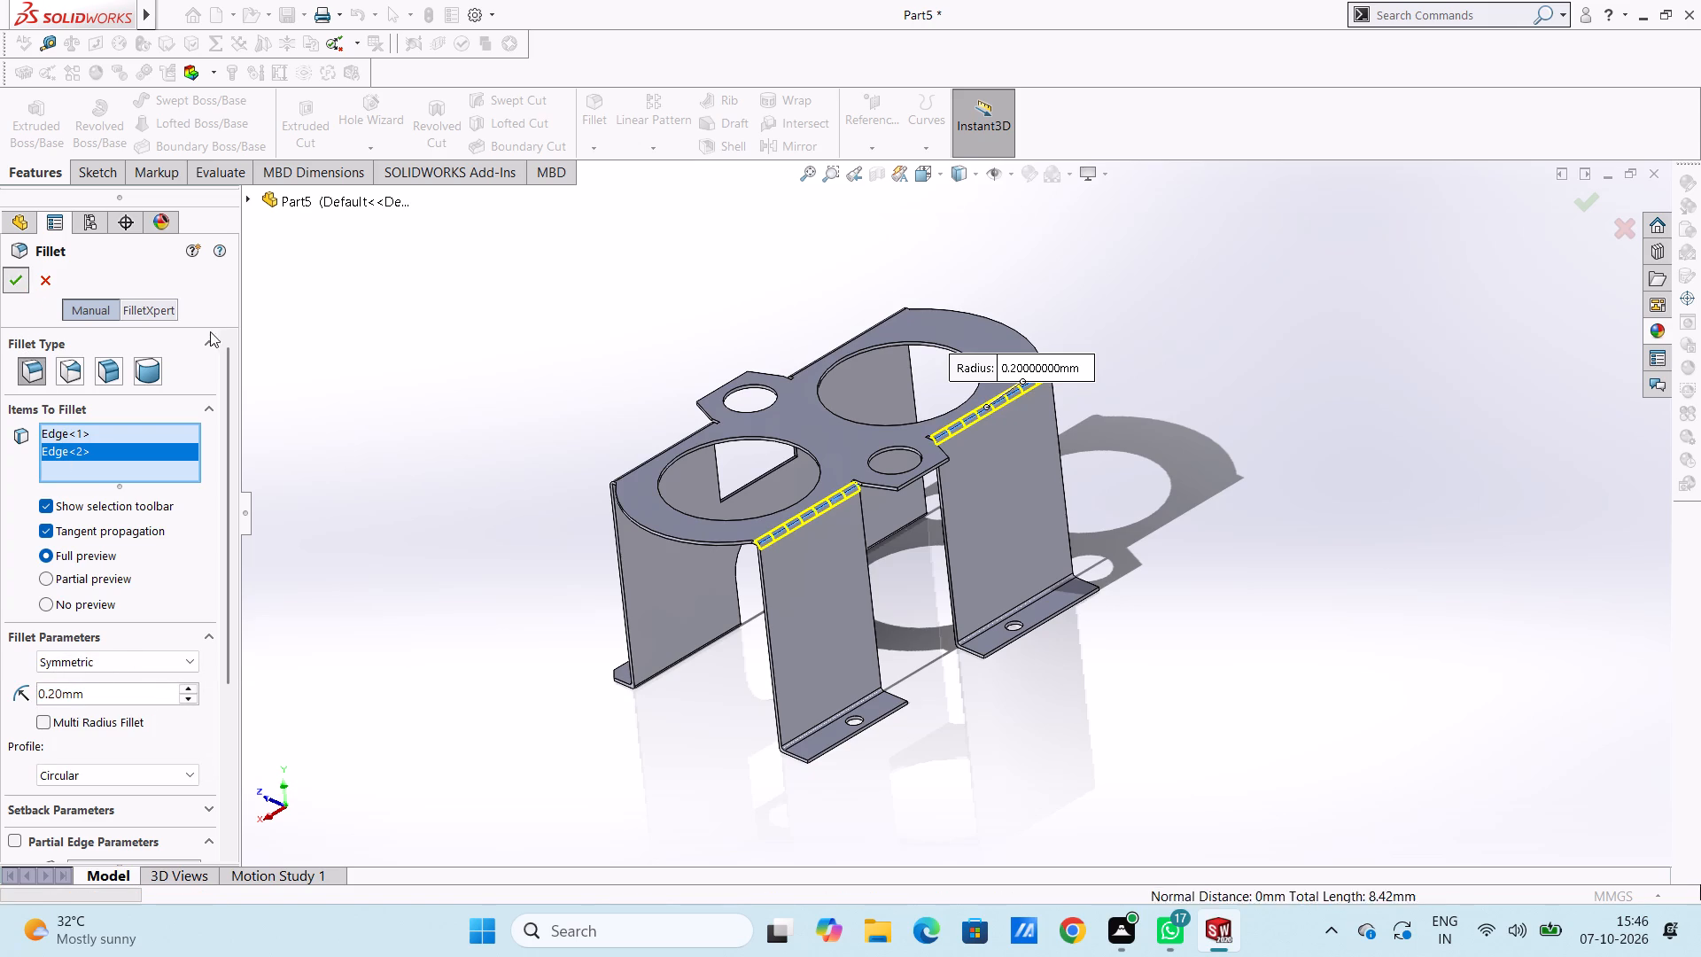
left_click(524, 351)
Fillet the upper rims of the two large round holes in the top plate with a 0.3 mm radius.
middle_click_drag(438, 492, 651, 559)
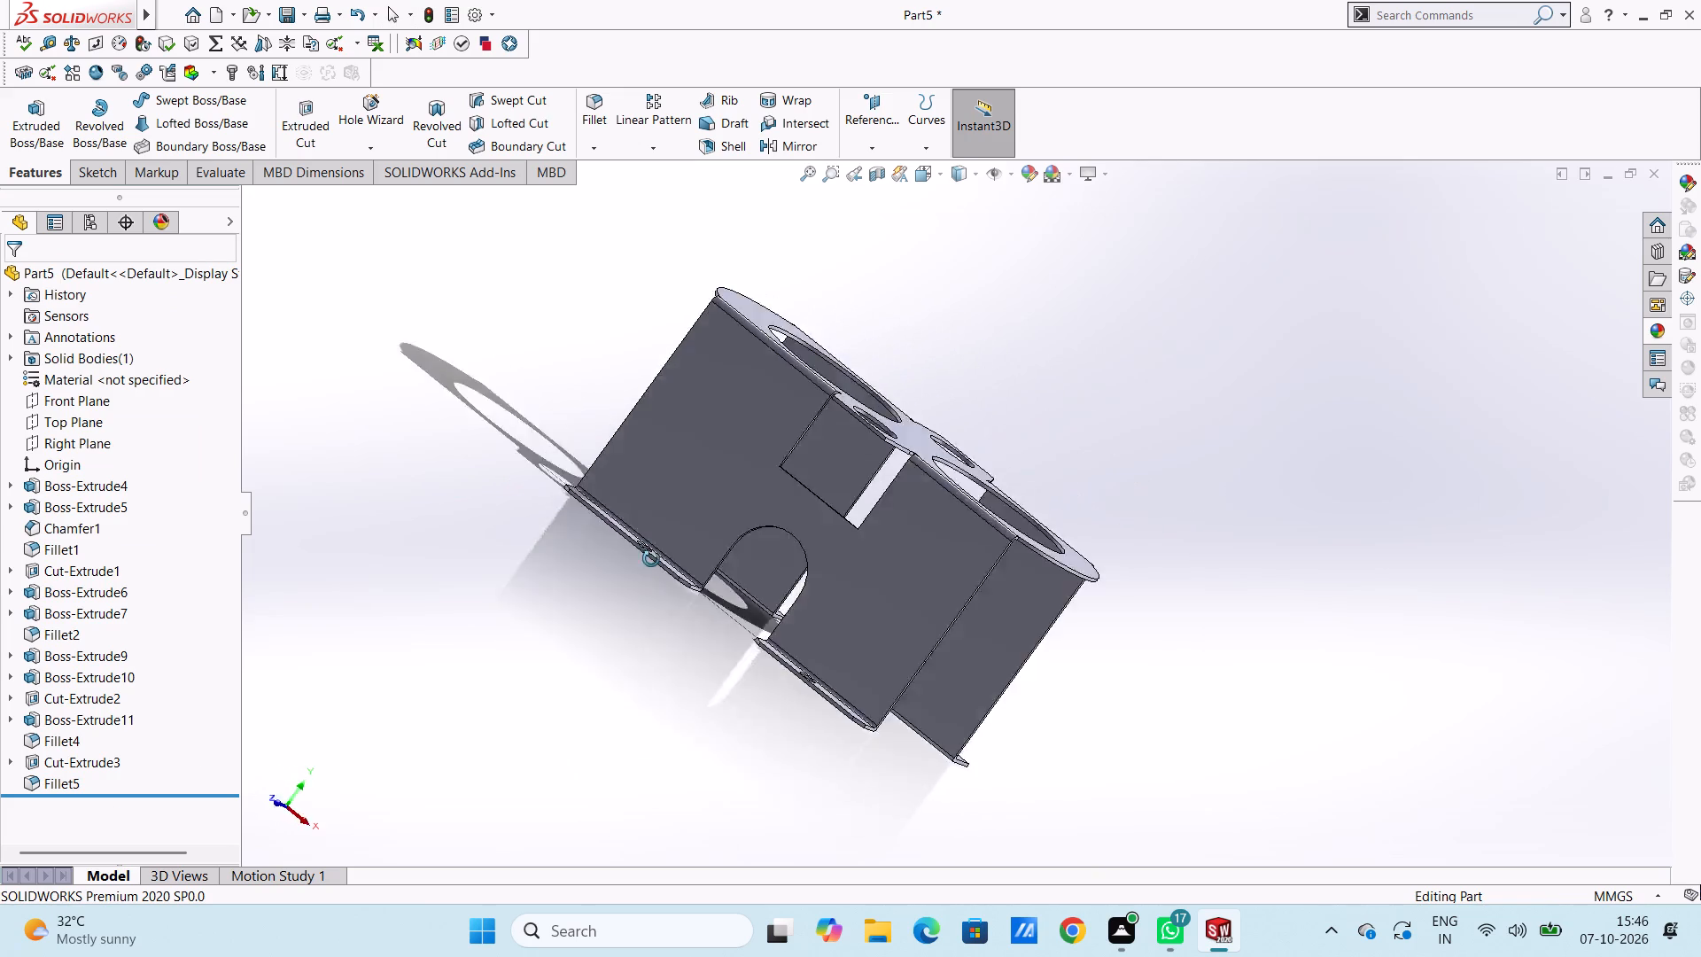
middle_click_drag(651, 559, 630, 682)
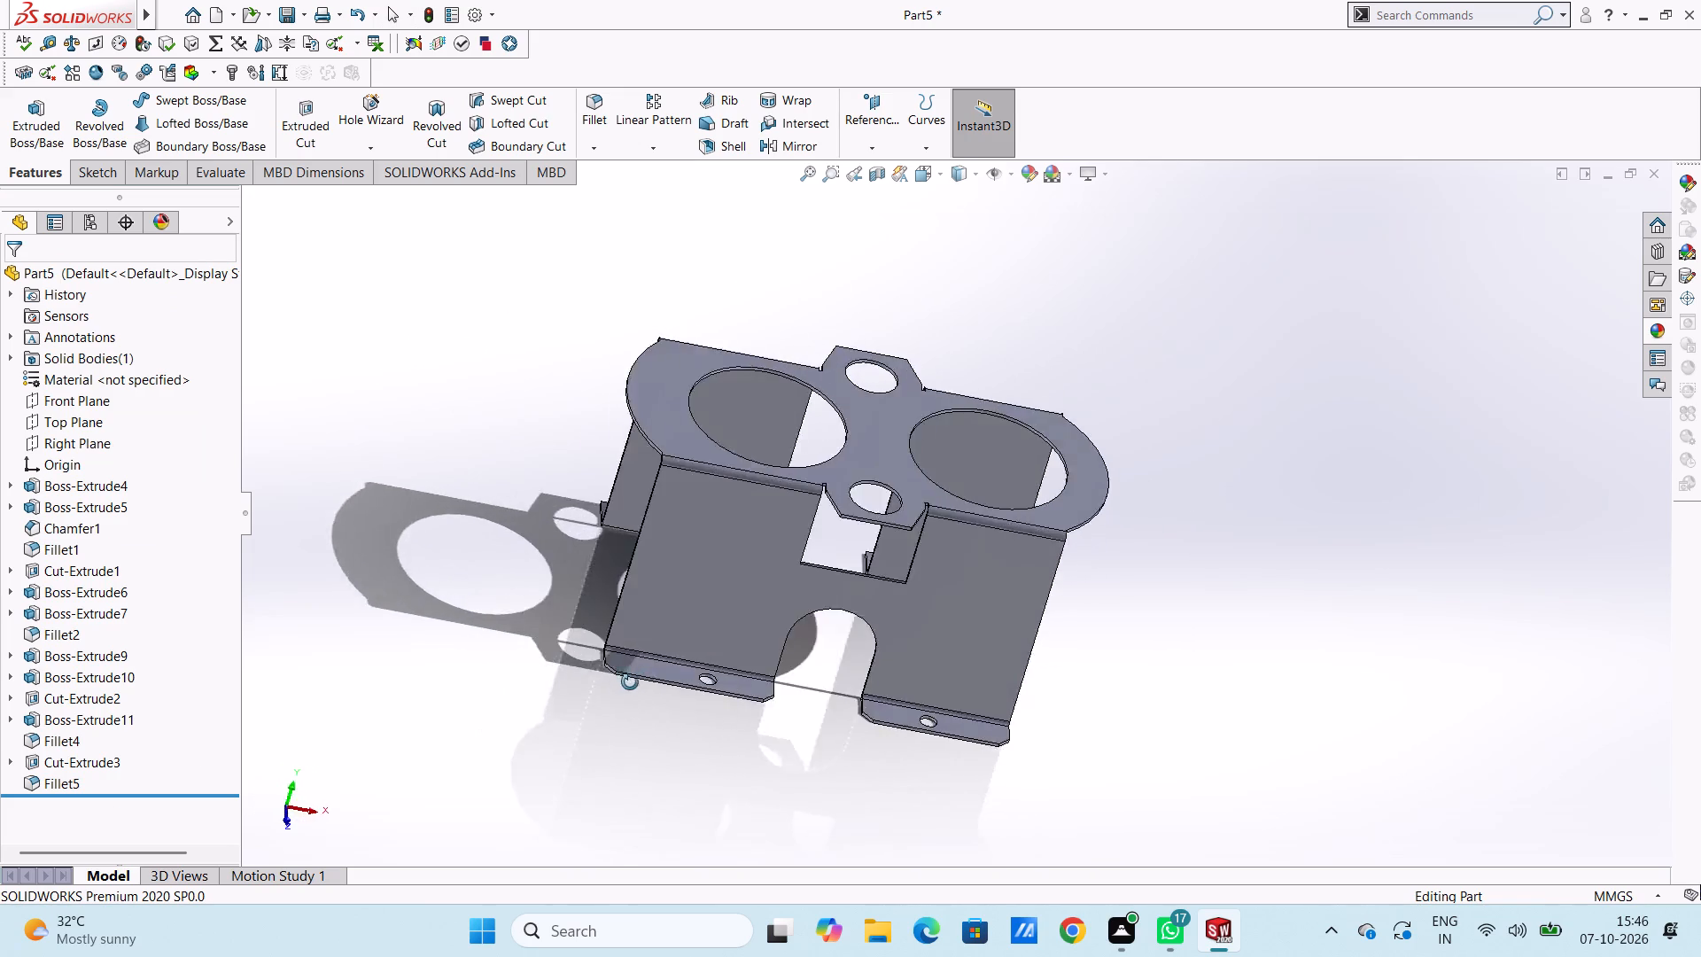
middle_click_drag(630, 682, 594, 776)
scroll(761, 271, "down", 5)
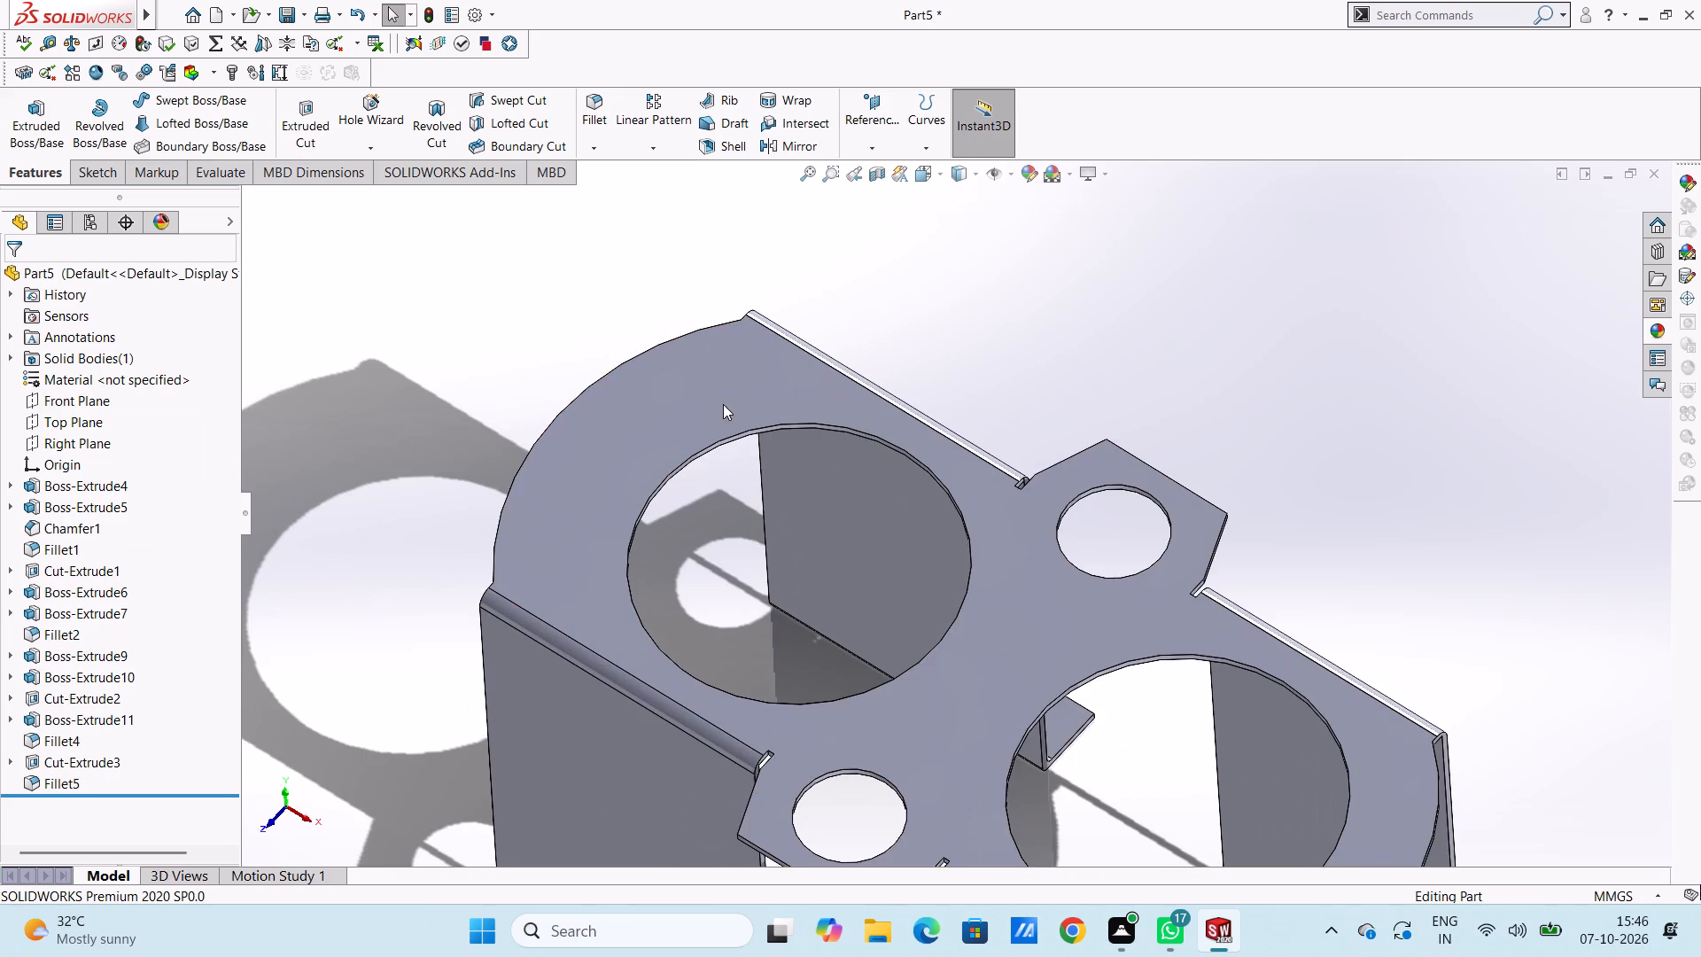
middle_click_drag(761, 510, 738, 497)
scroll(664, 430, "down", 3)
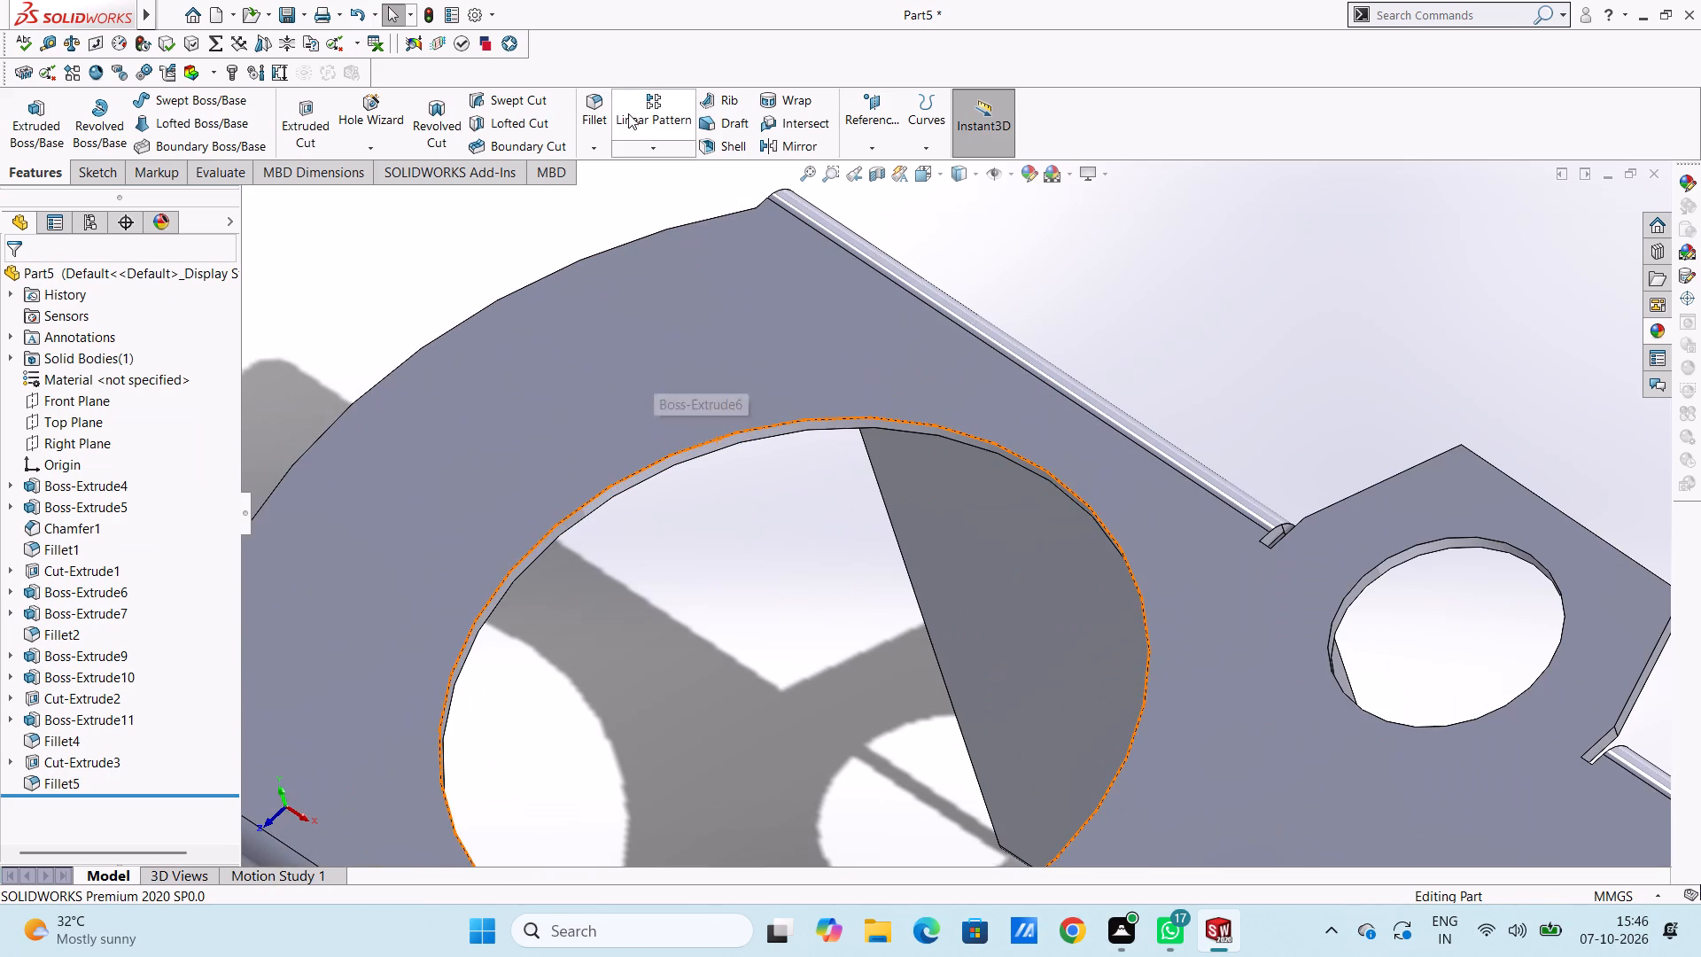
left_click(587, 103)
left_click(665, 457)
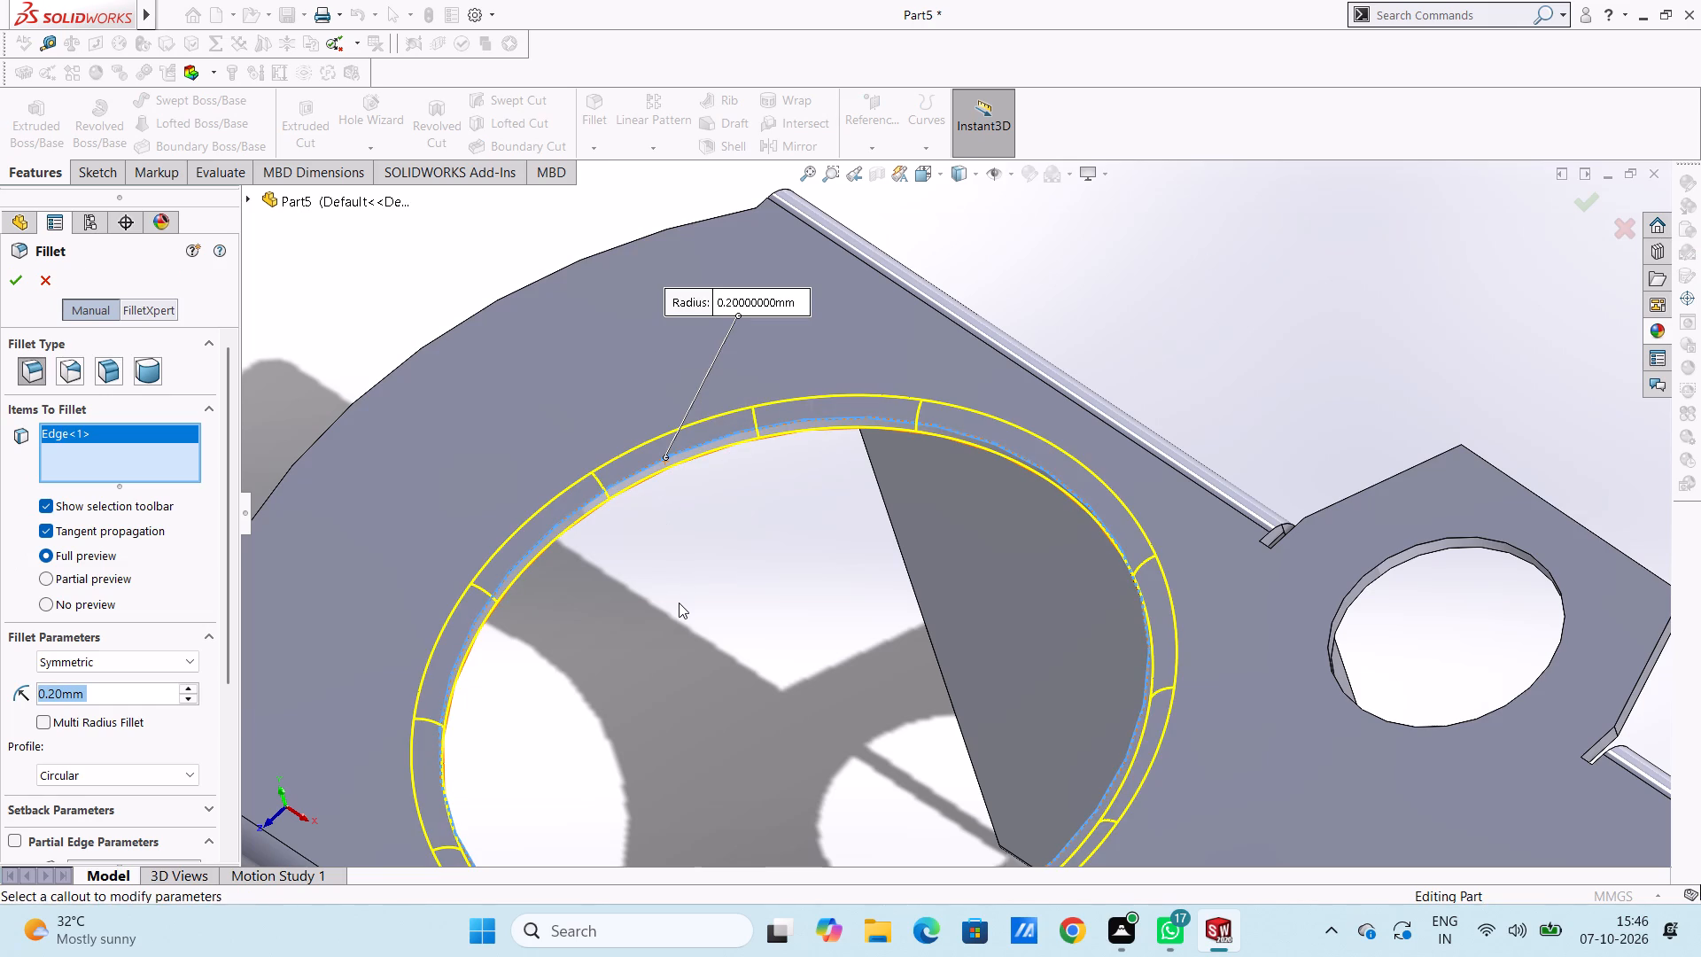
type("0.3")
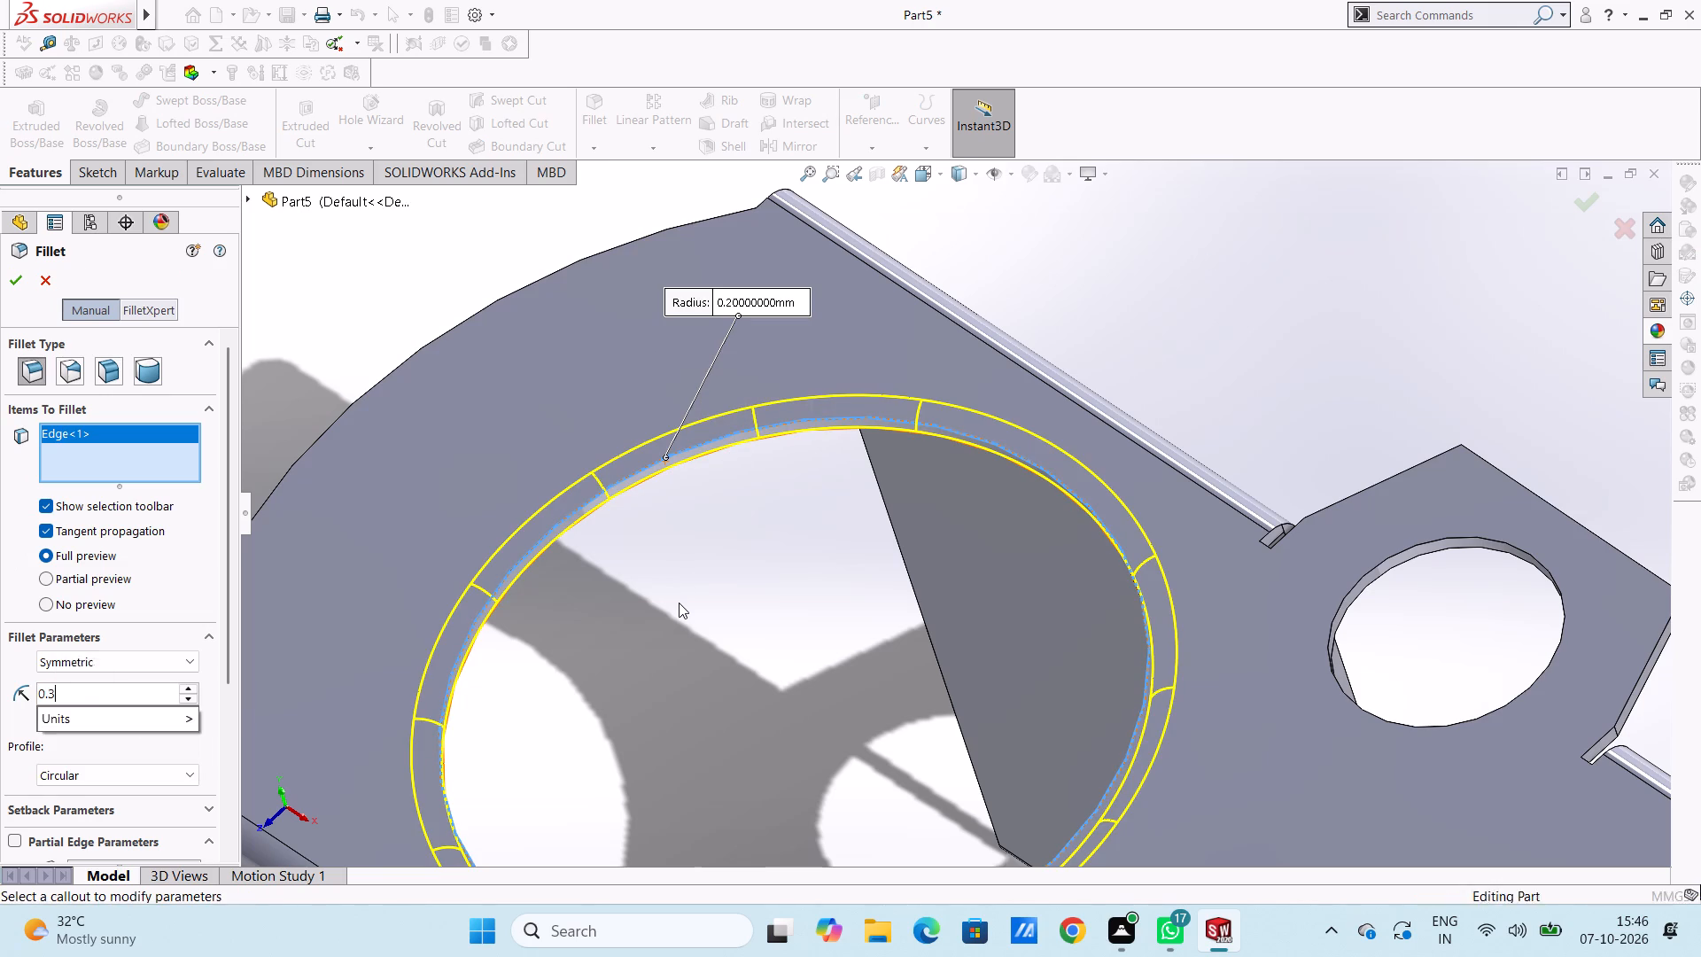
key("Return")
scroll(679, 603, "up", 4)
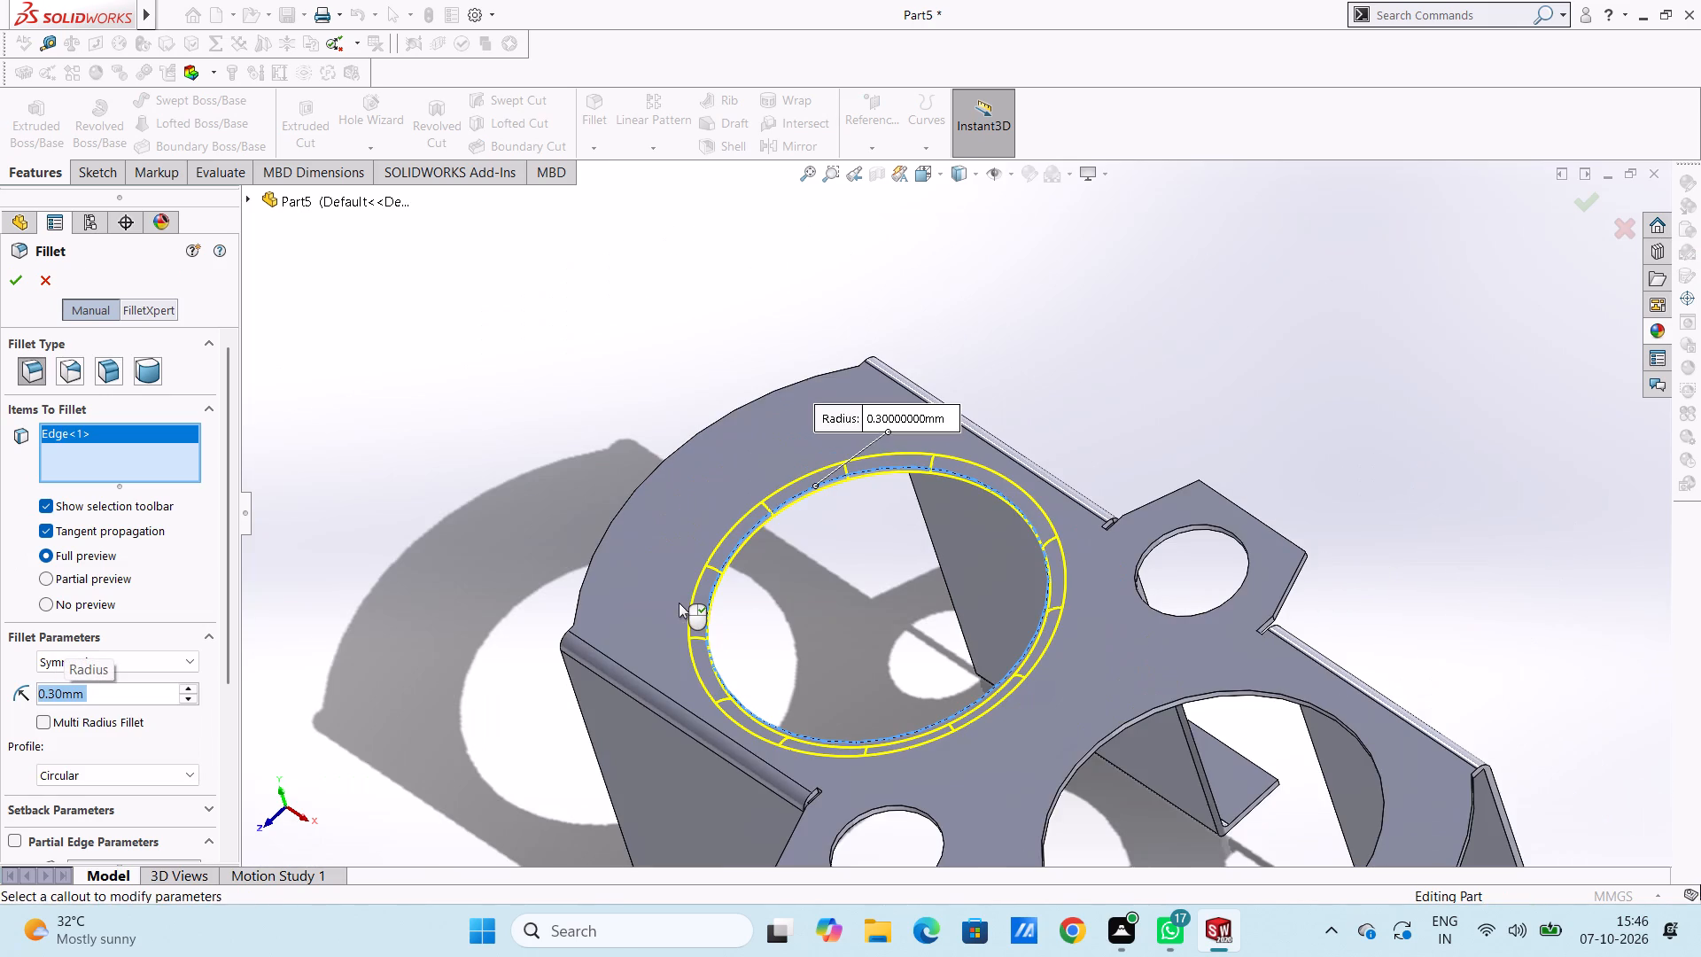
scroll(679, 603, "up", 3)
scroll(970, 667, "down", 6)
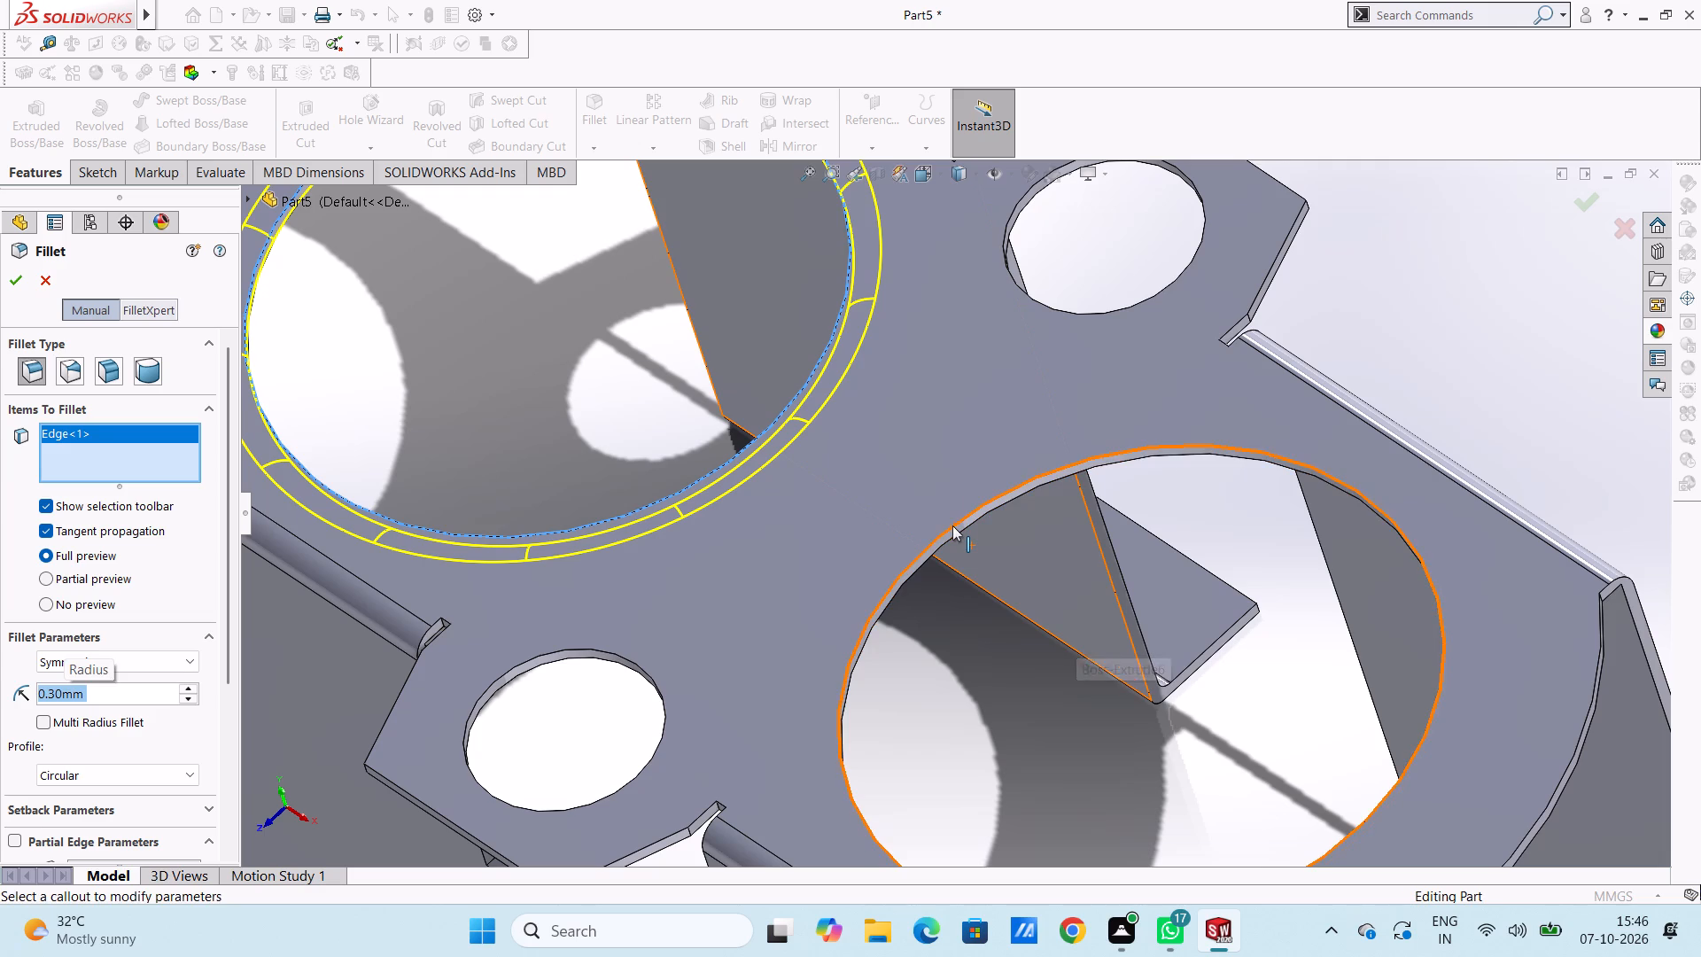
left_click(952, 525)
scroll(951, 539, "up", 5)
scroll(838, 549, "up", 4)
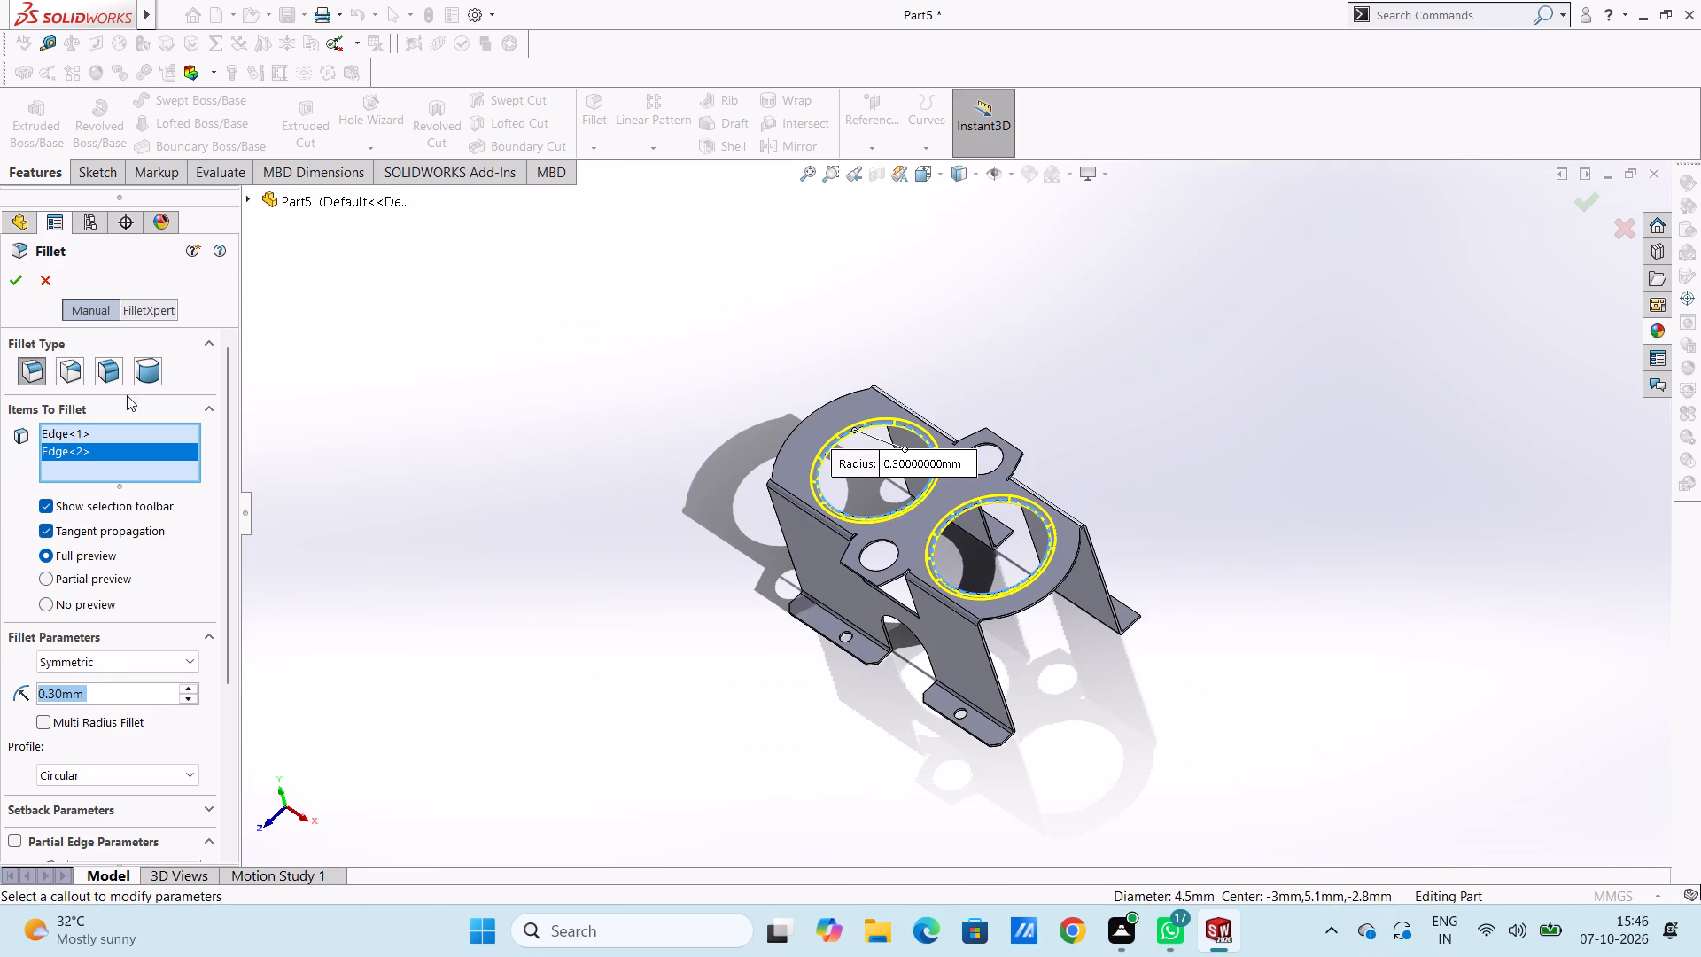
left_click(11, 281)
left_click(553, 388)
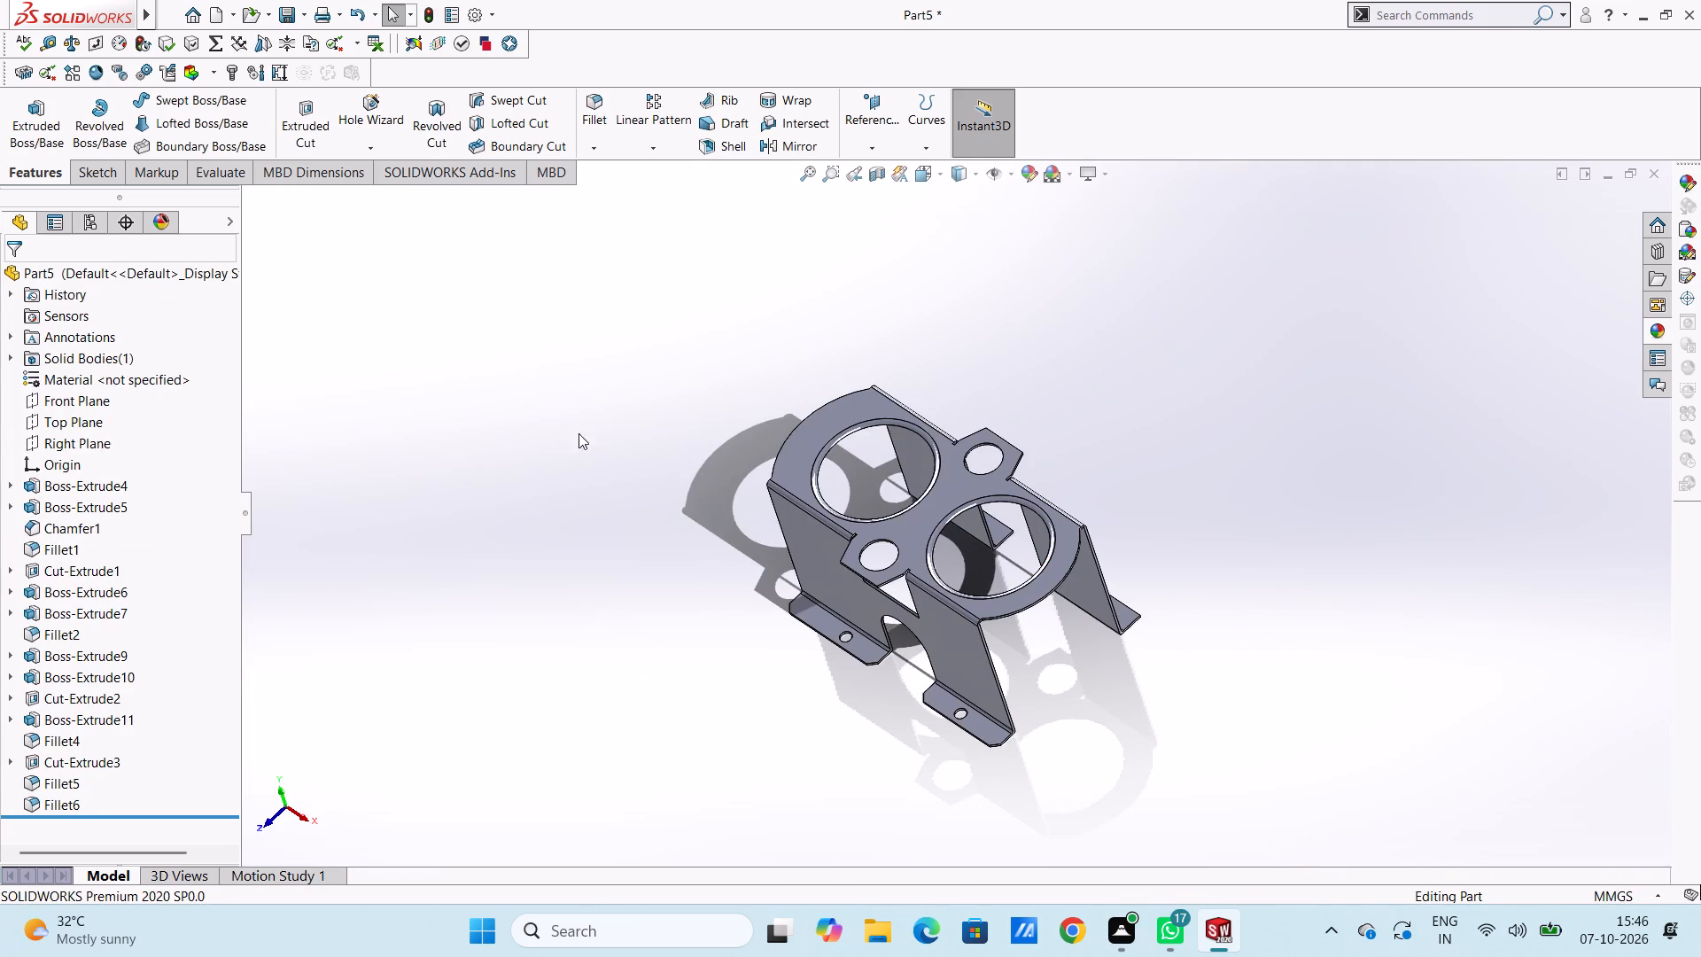
Examine the bracket in isometric, top and back views, comparing the corners of the new flanges with the original ones.
middle_click_drag(599, 486, 608, 436)
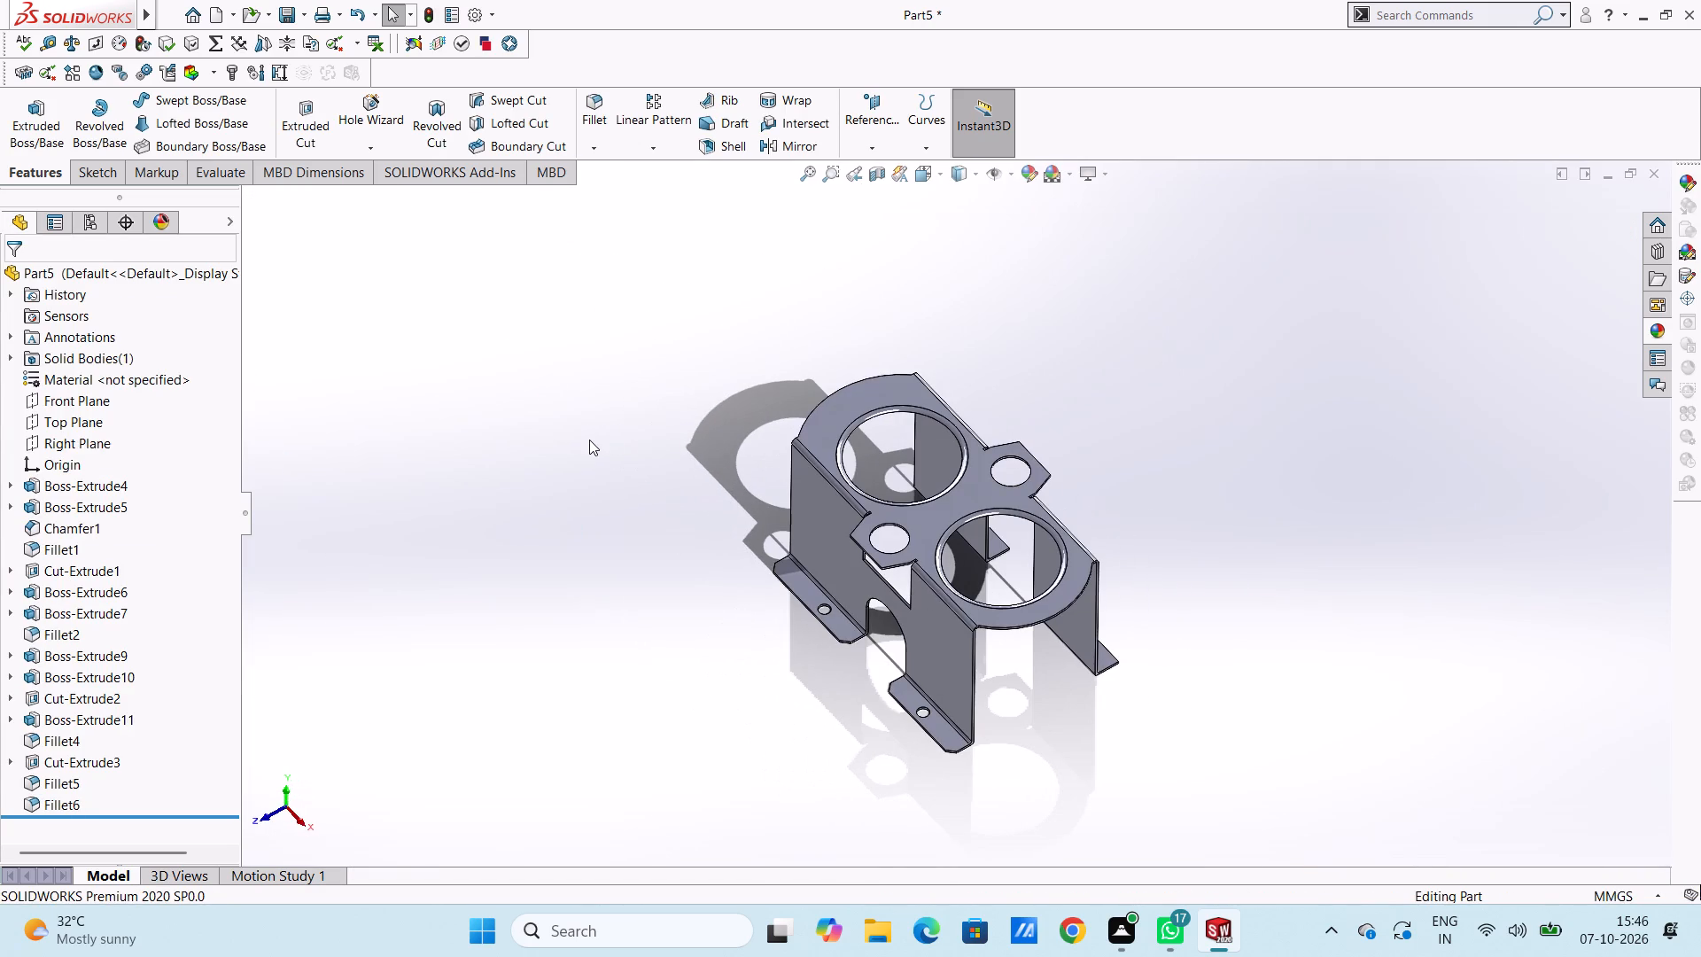
key("Escape")
key("Escape")
key("ctrl+7")
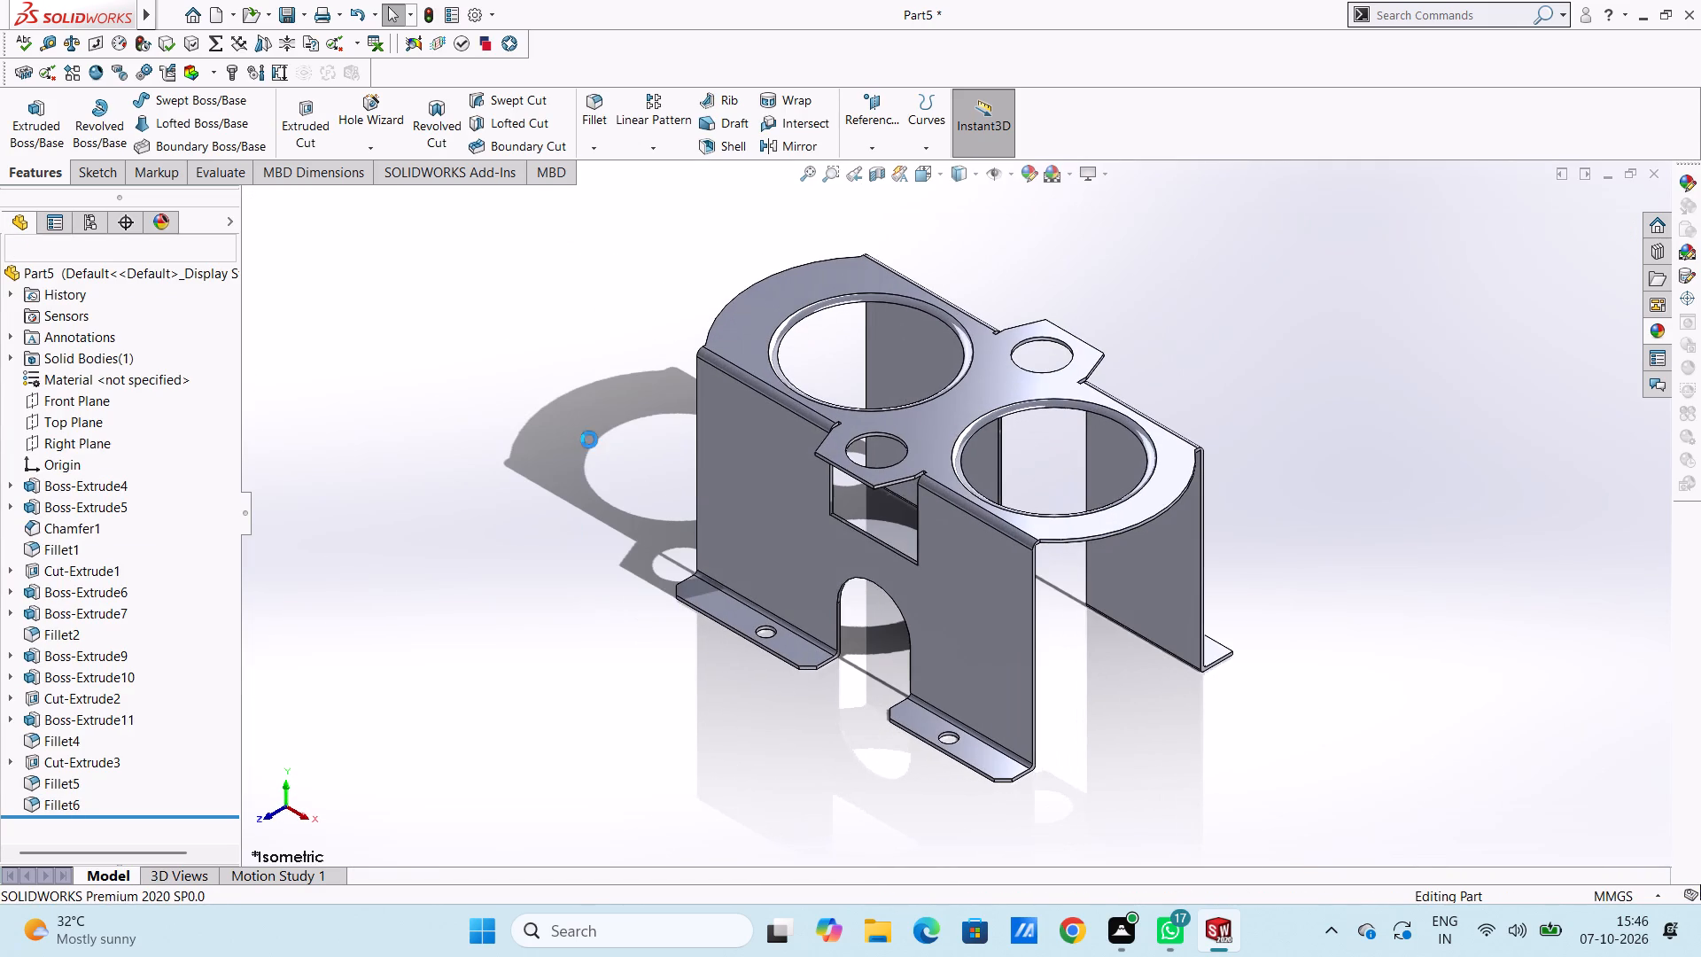
key("ctrl+5")
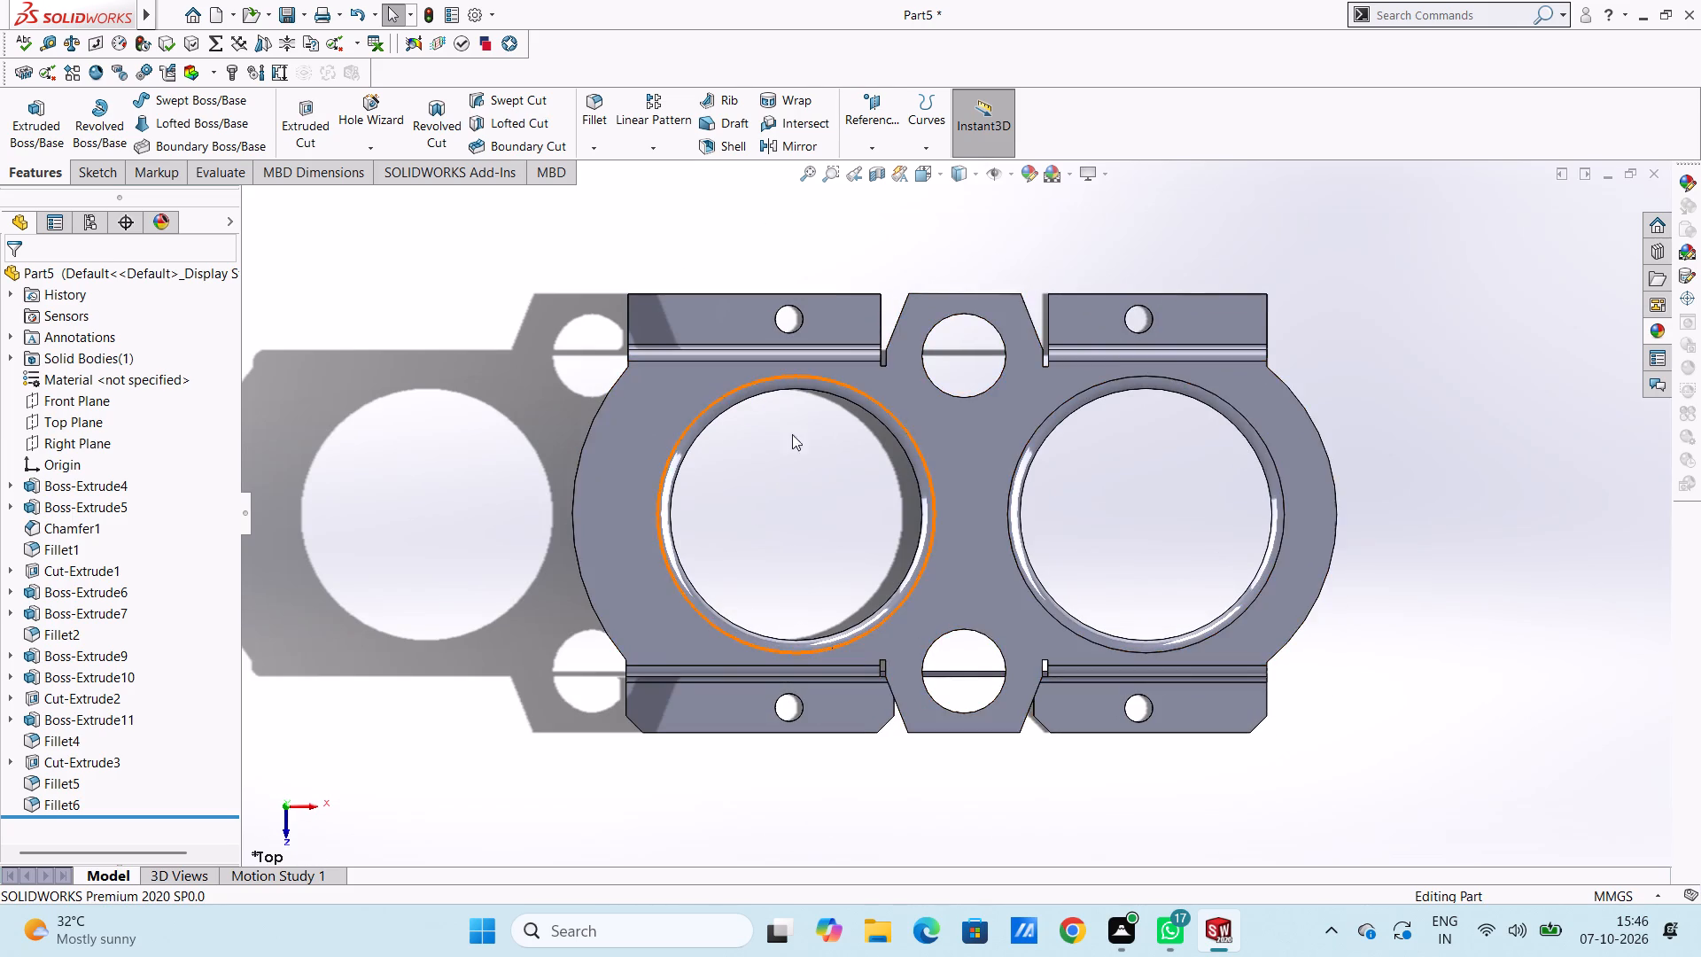
middle_click_drag(823, 493, 810, 350)
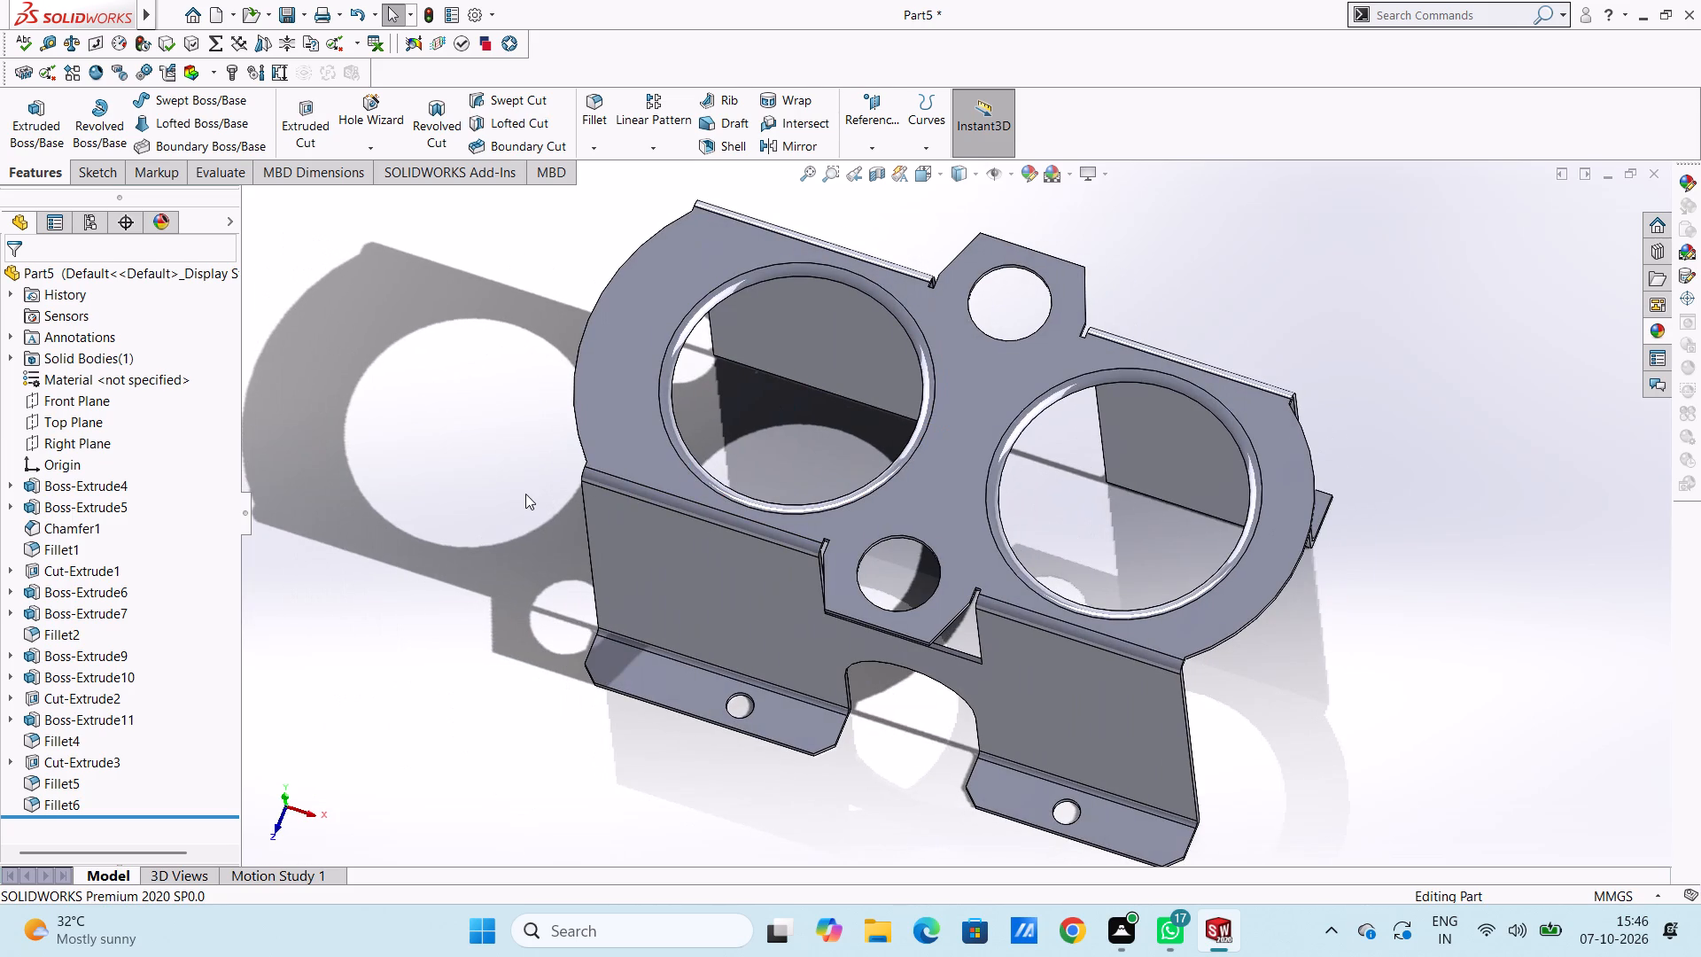
key("ctrl+2")
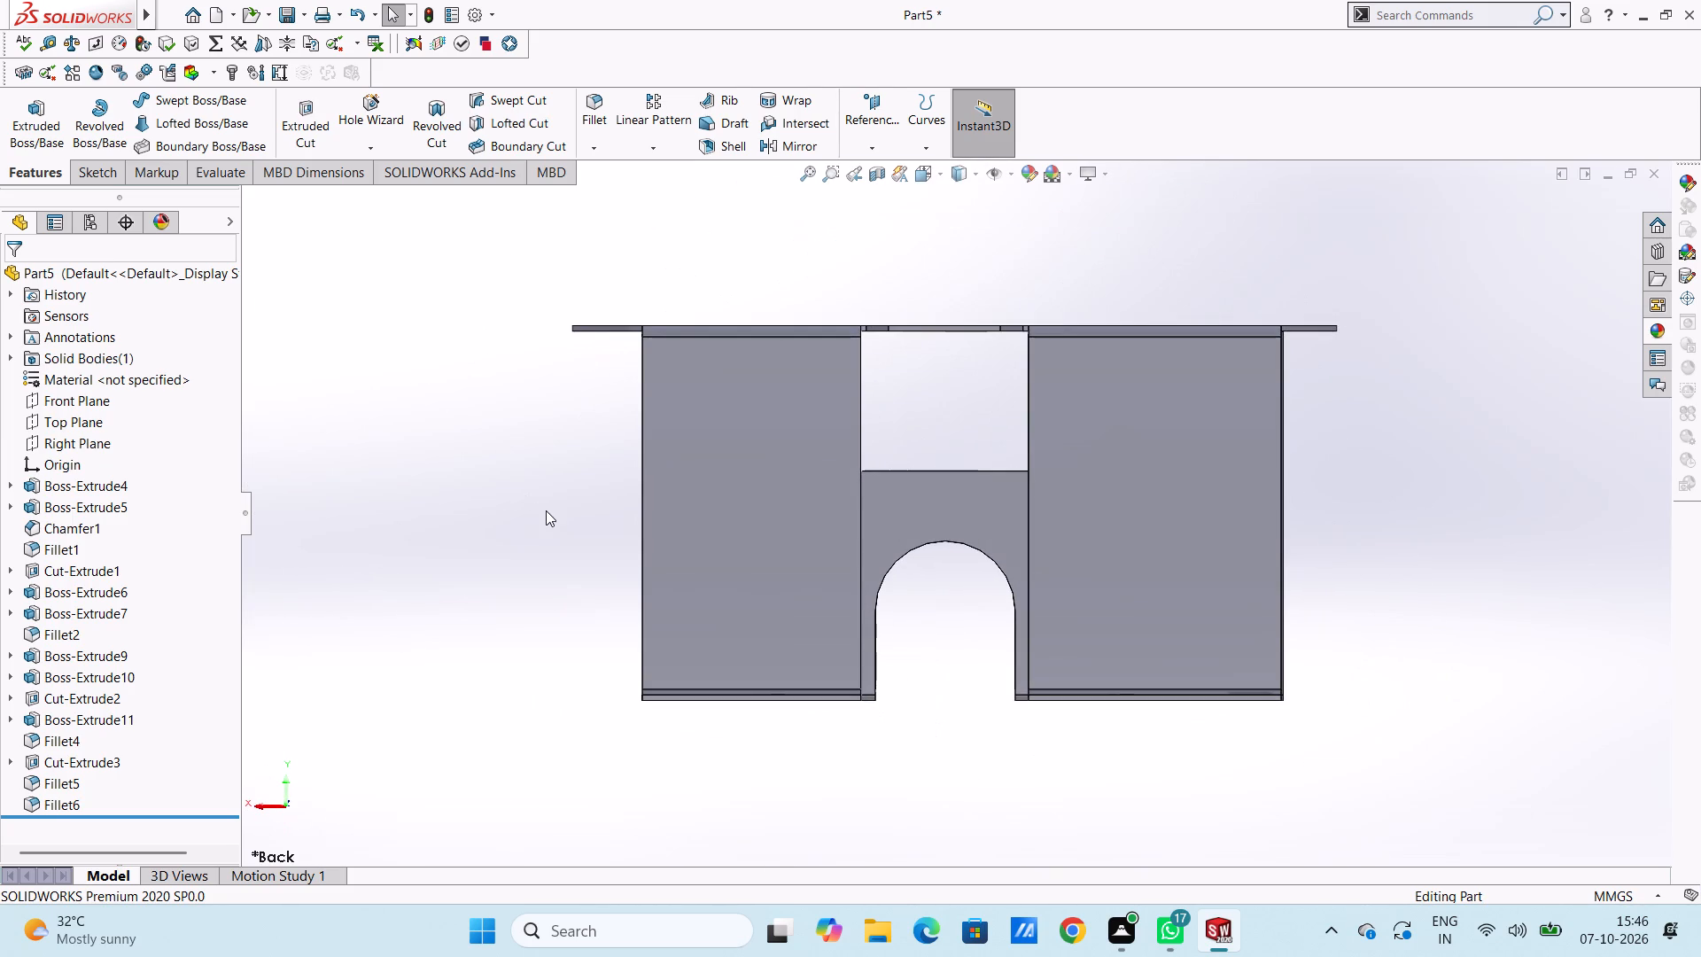
Chamfer the four outer corner edges of the two new mounting flanges at 0.3 mm and 45 degrees.
scroll(1503, 522, "down", 1)
middle_click_drag(1501, 527, 1441, 669)
scroll(1251, 649, "up", 3)
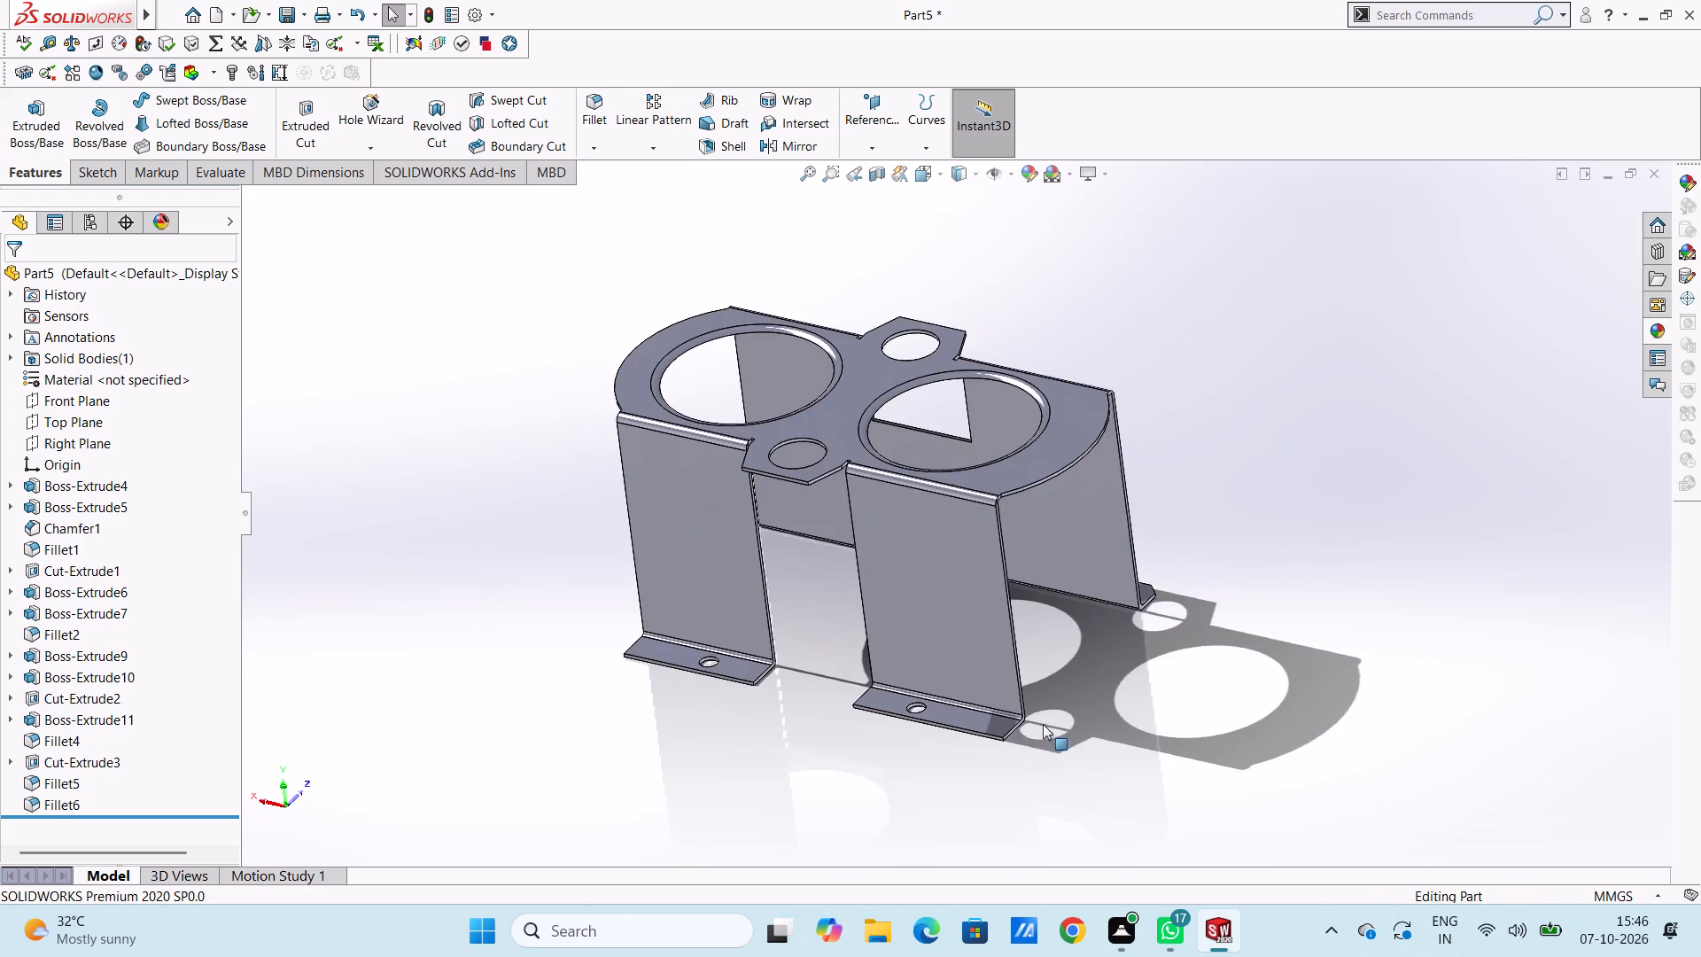
scroll(1024, 735, "down", 3)
left_click(595, 147)
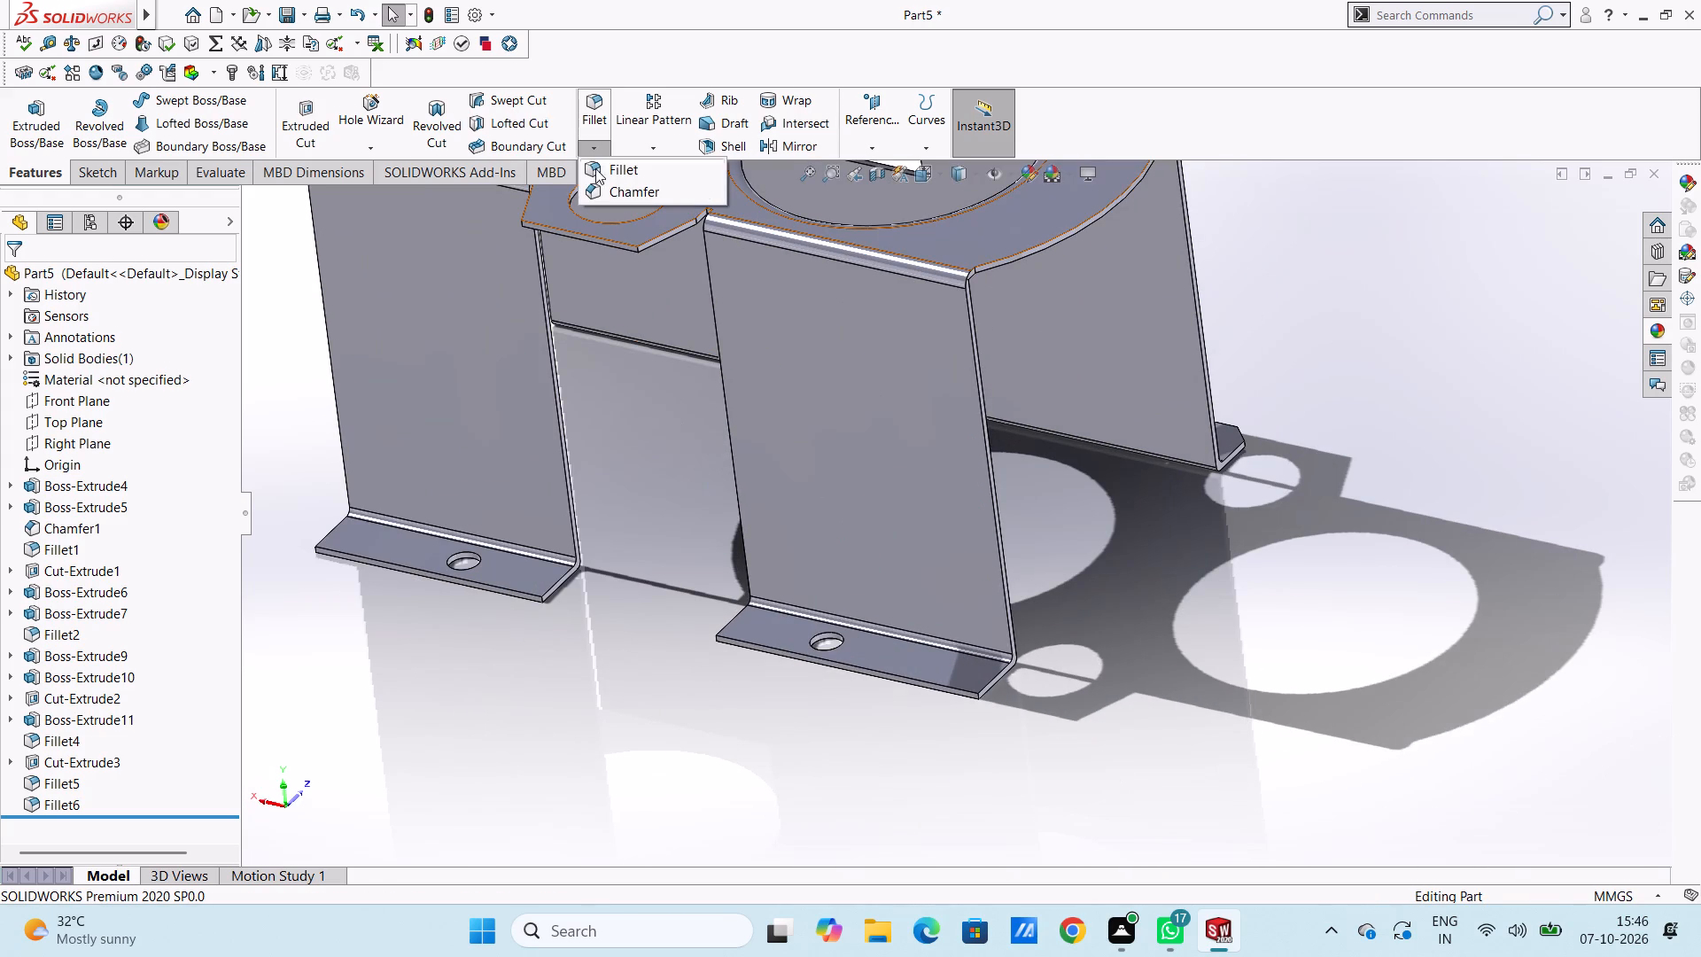
left_click(599, 198)
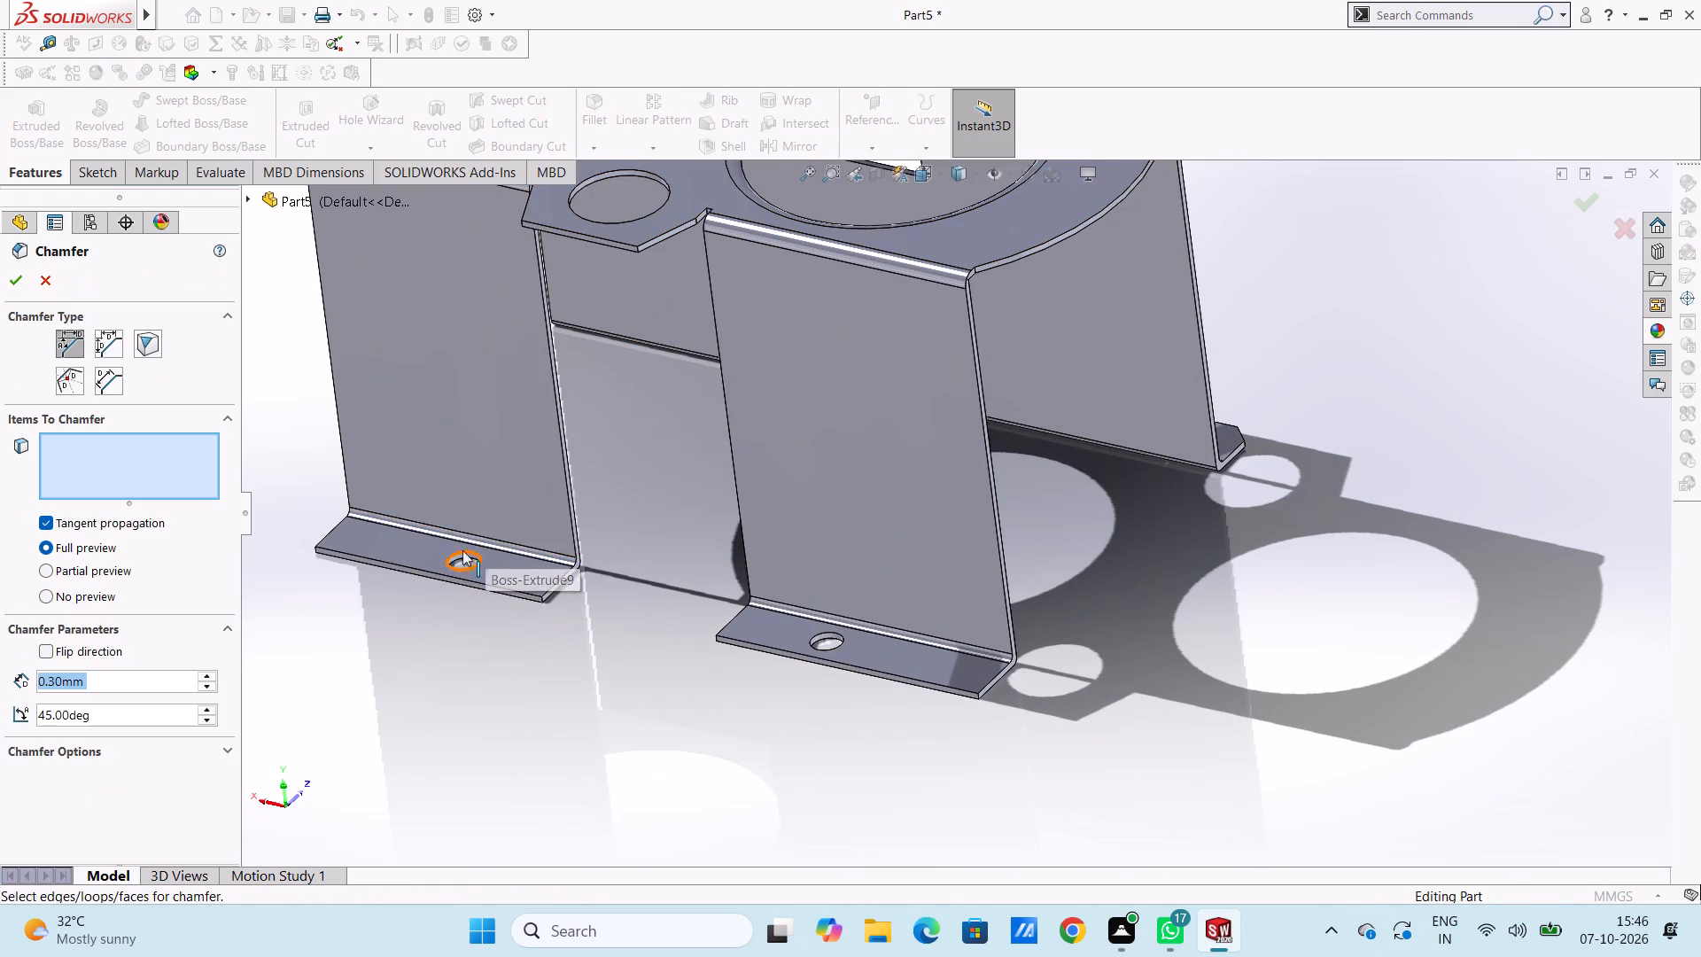
scroll(449, 550, "up", 2)
scroll(647, 549, "down", 4)
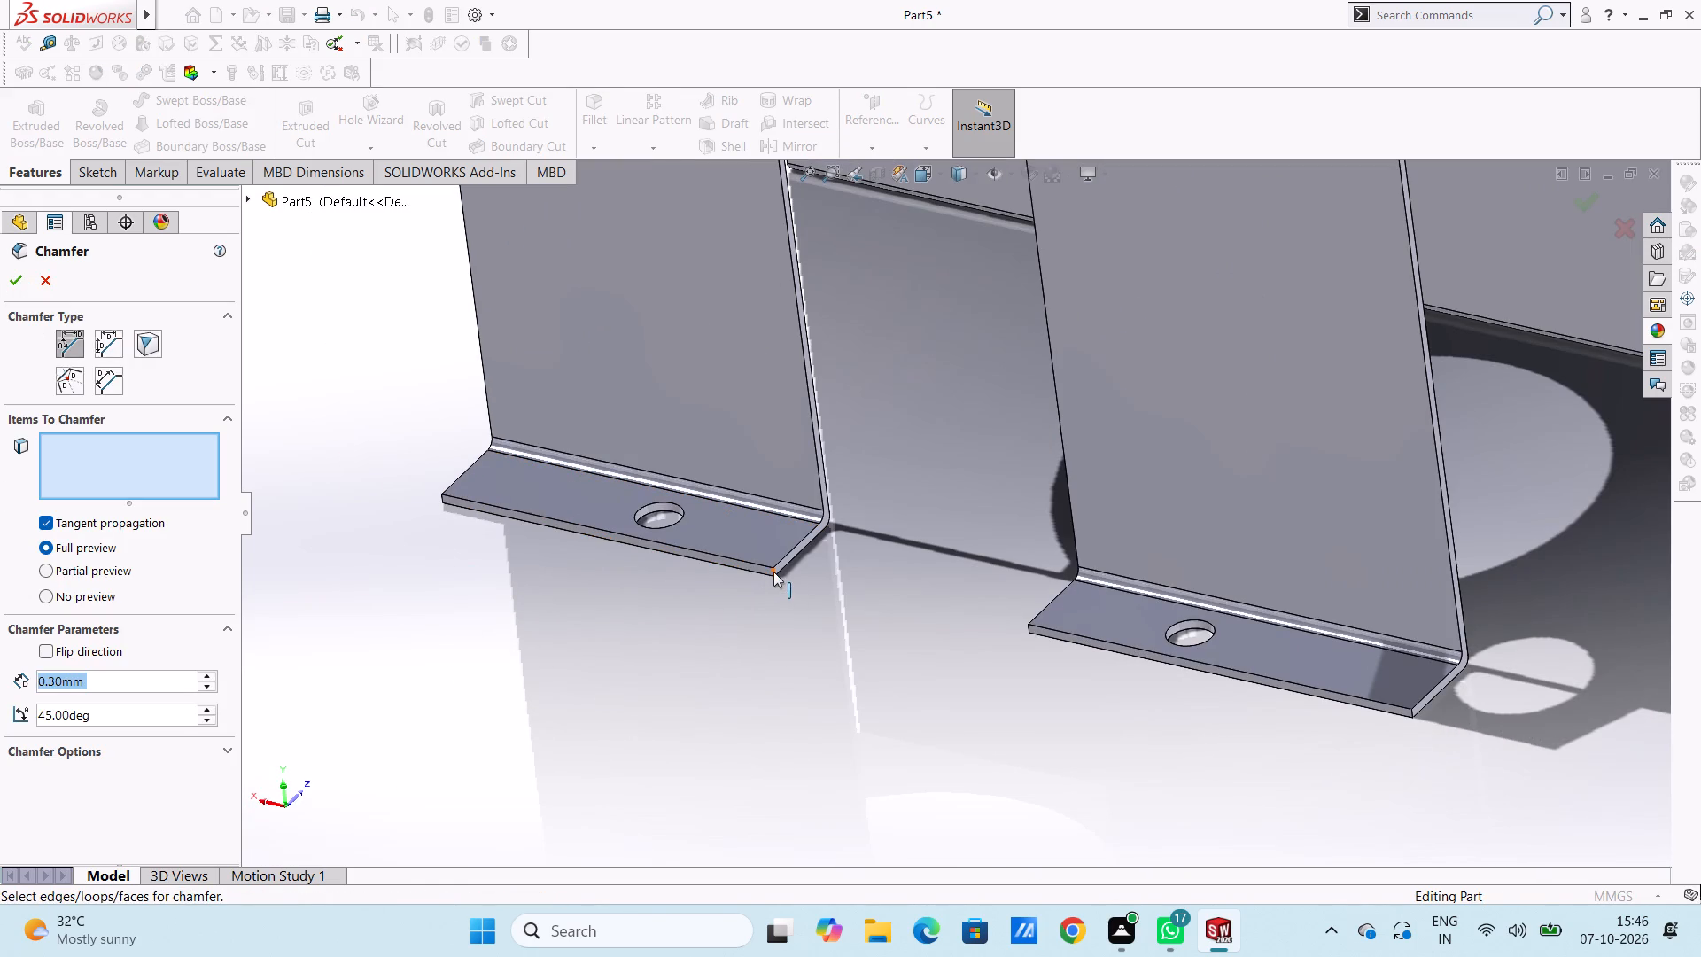
left_click(773, 571)
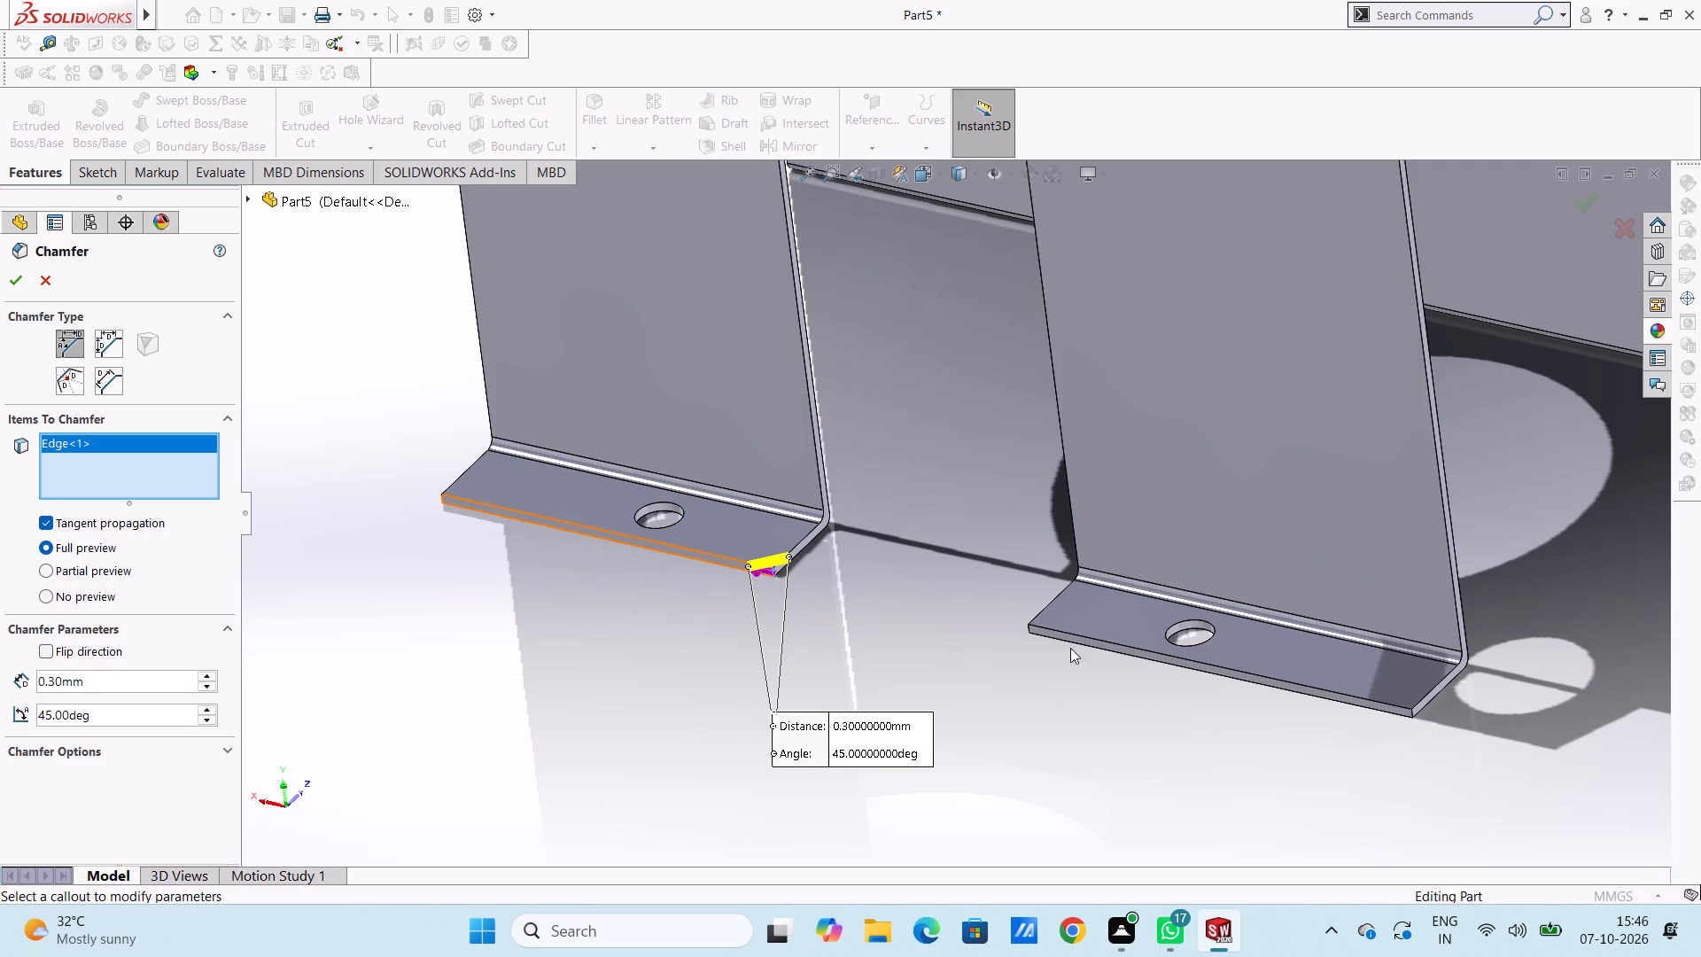
left_click(1027, 630)
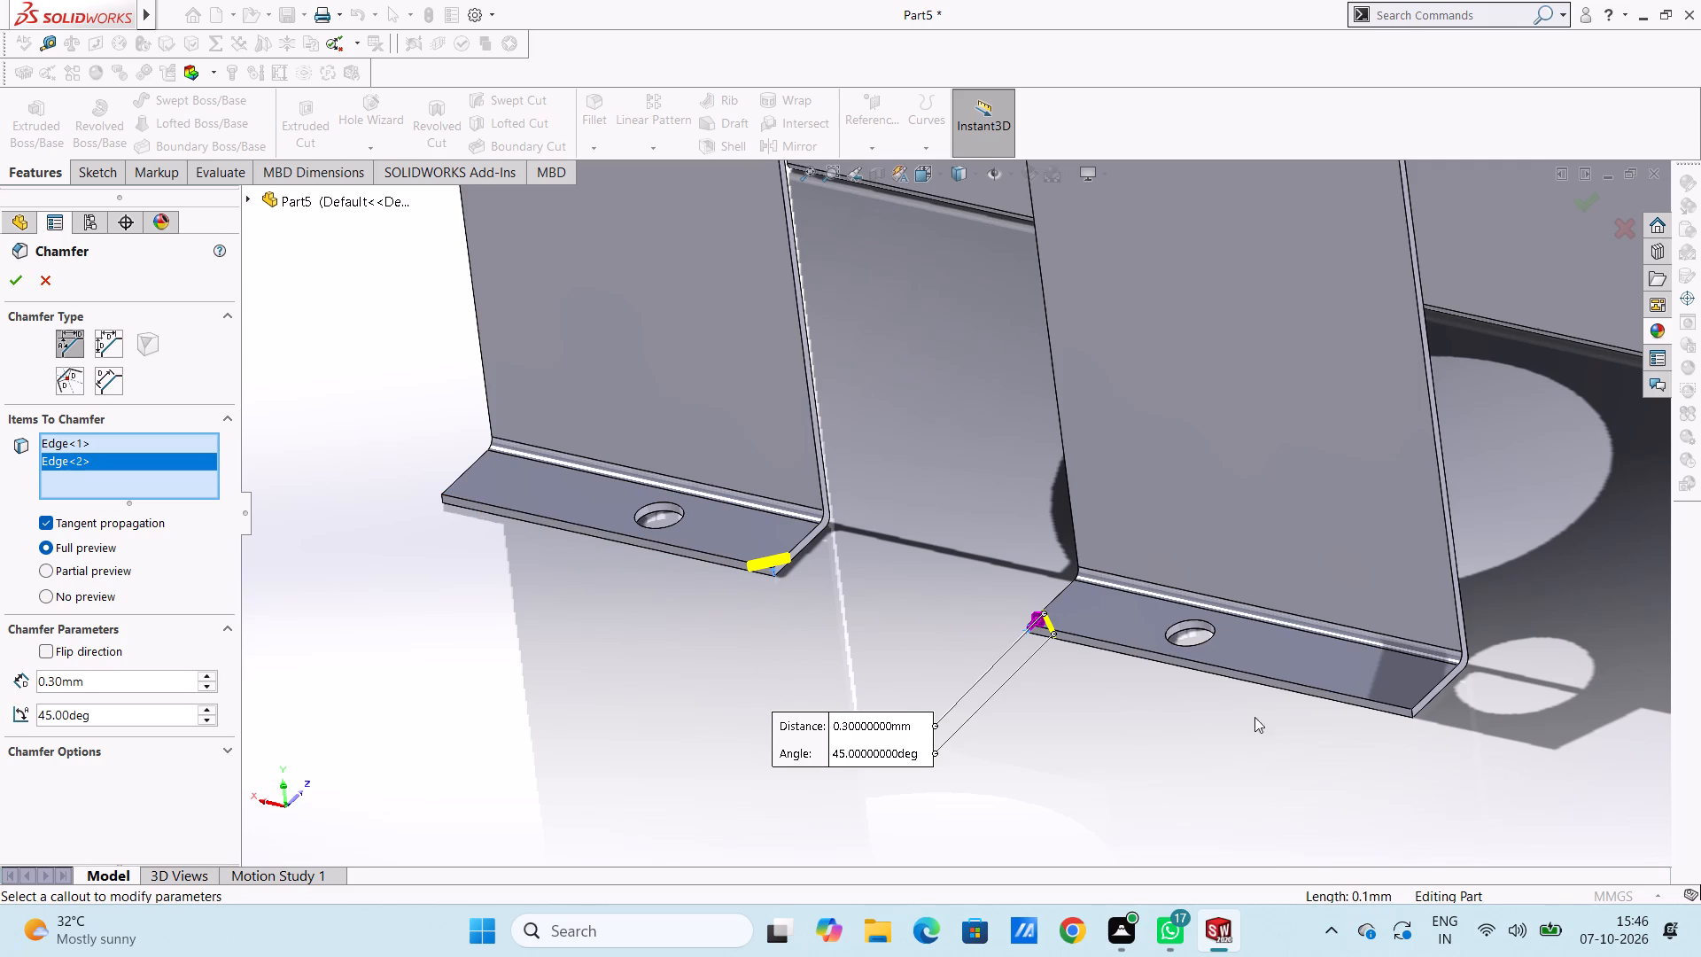
left_click(1414, 712)
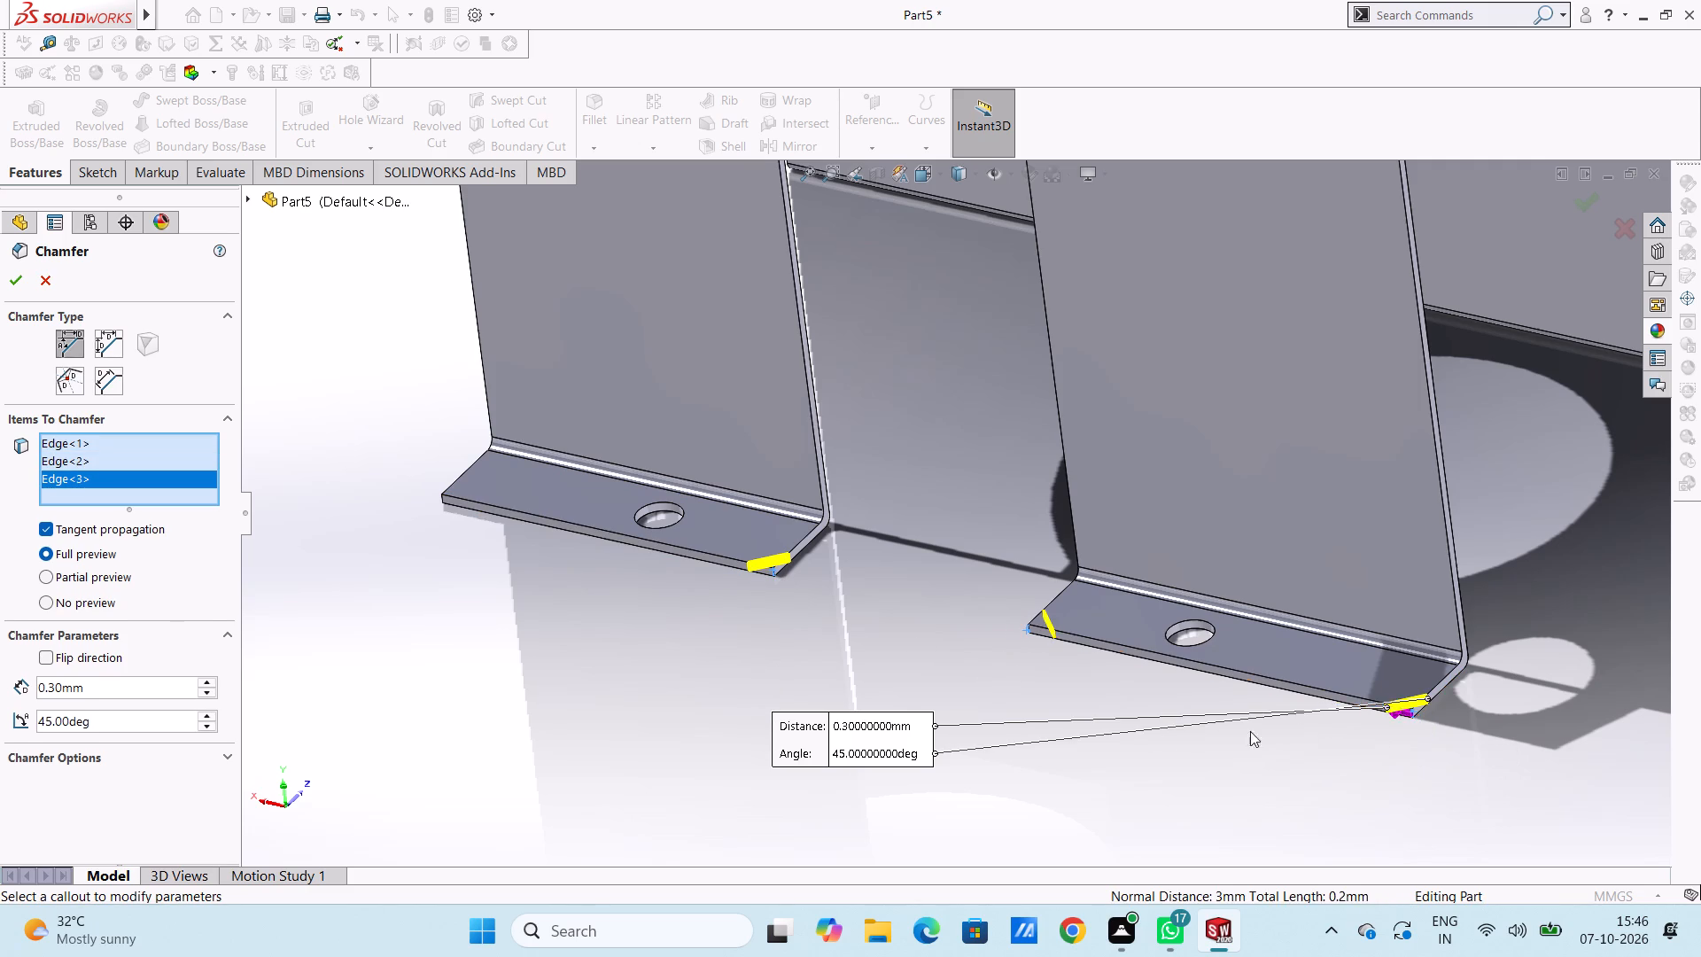
middle_click_drag(1136, 725, 1239, 786)
scroll(419, 516, "down", 5)
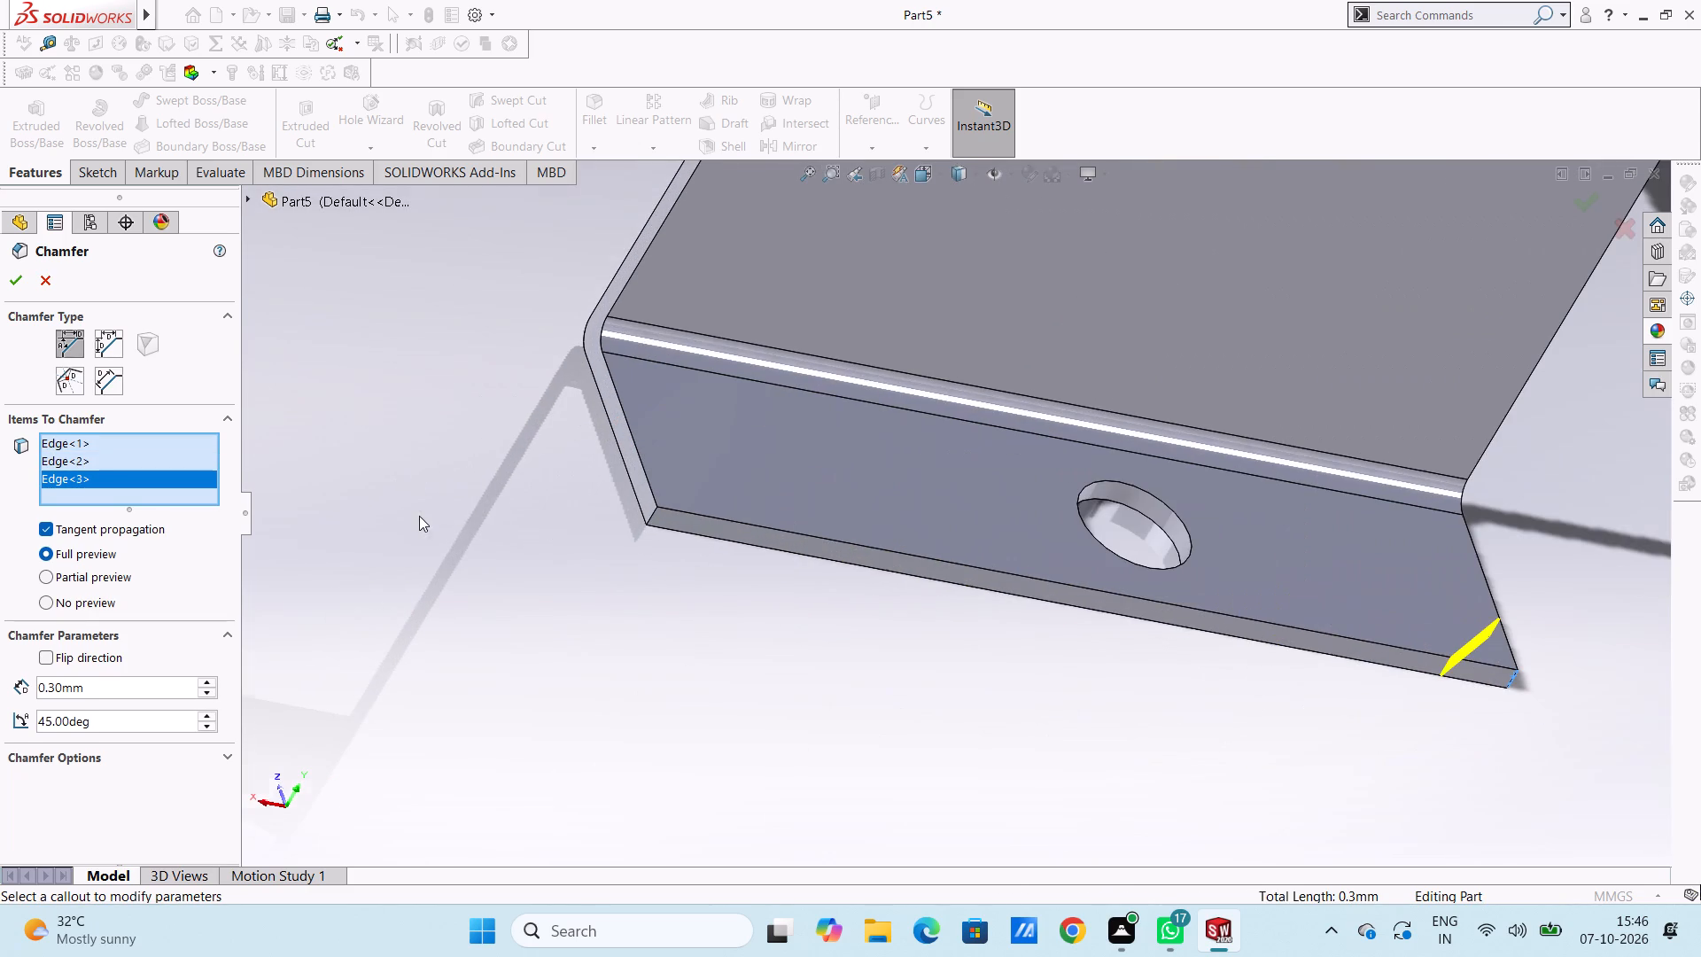
left_click(649, 517)
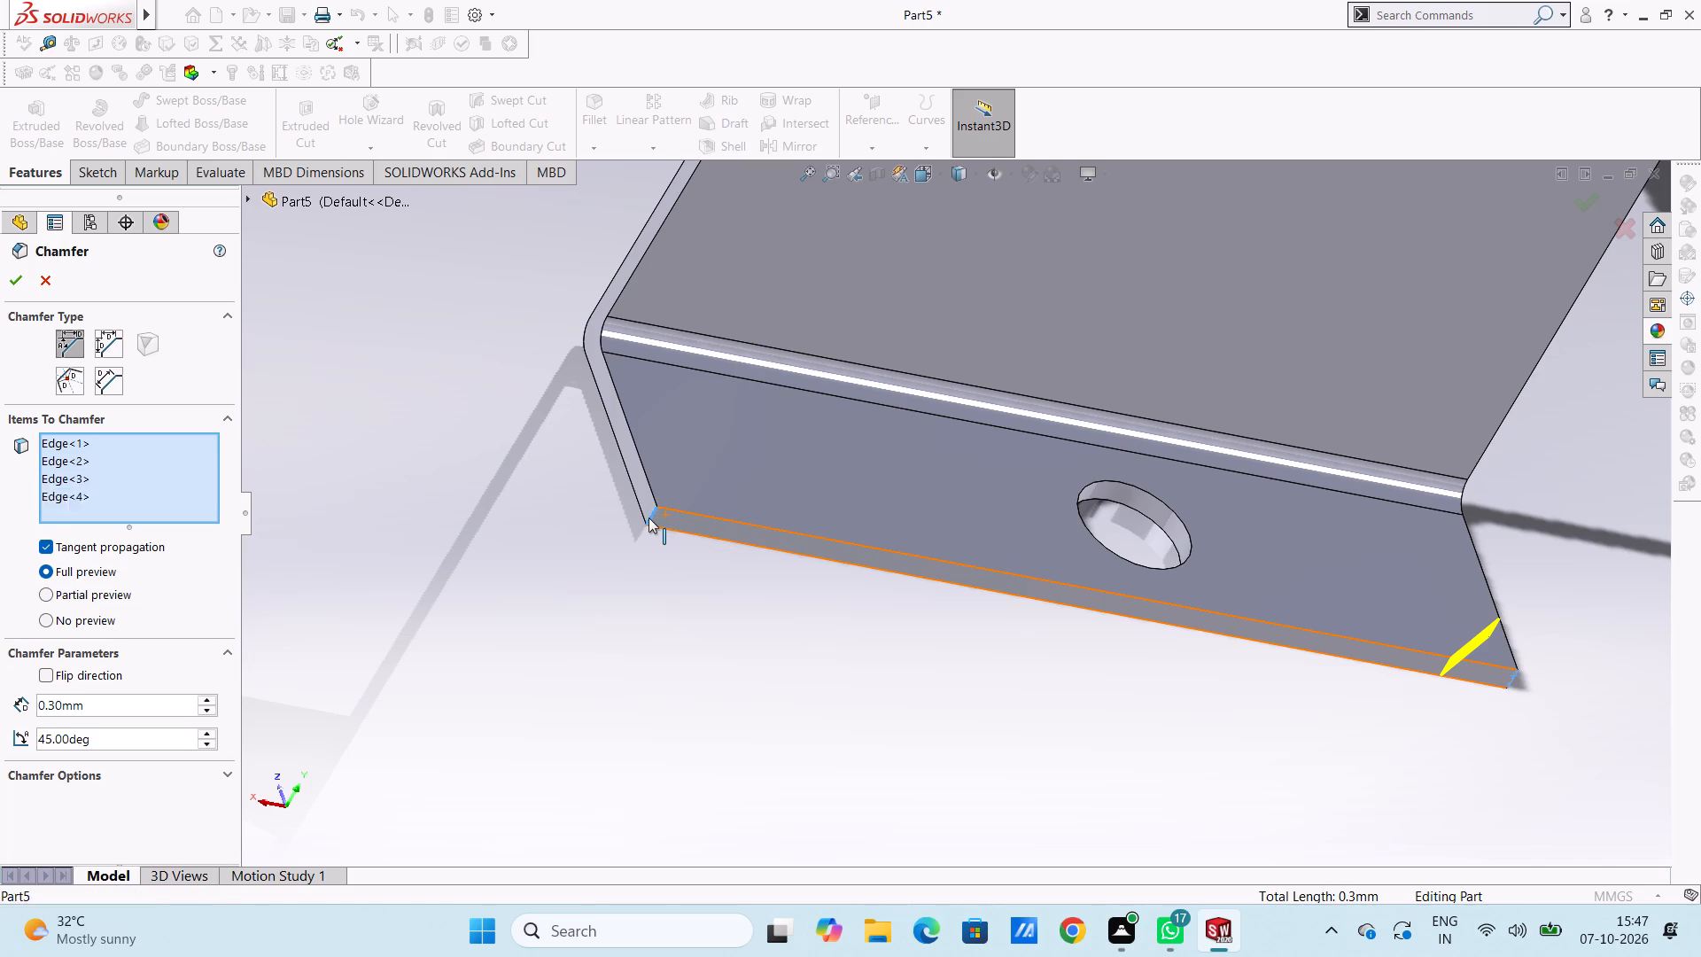
left_click(17, 291)
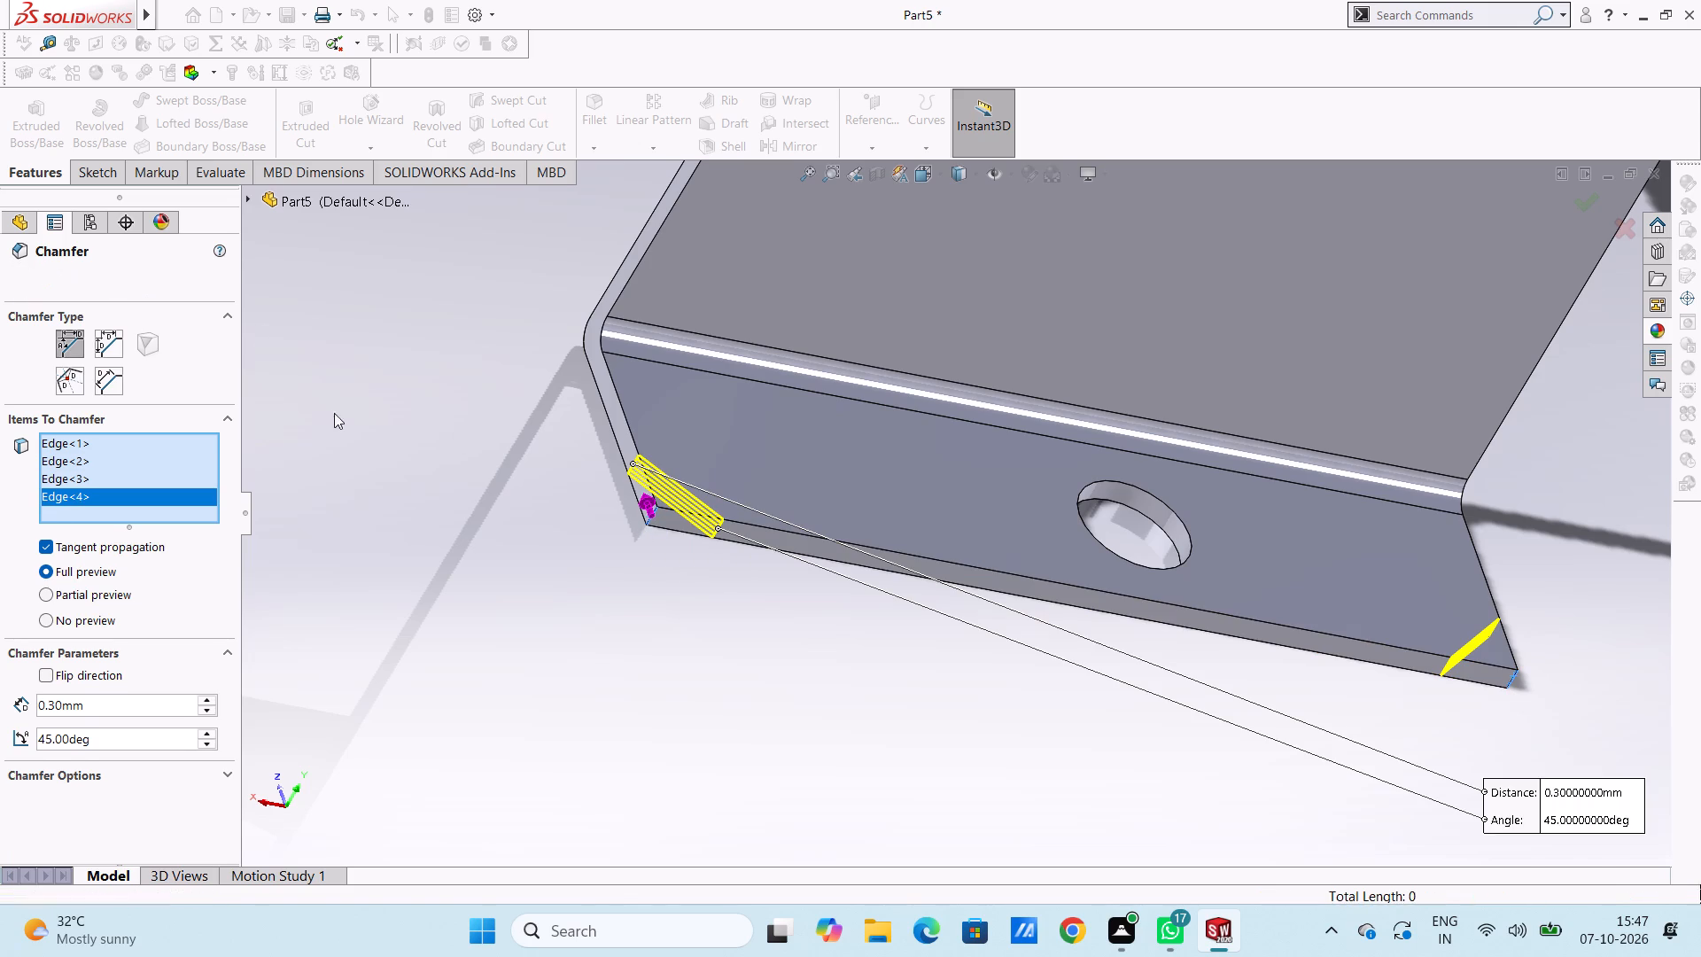
Examine the chamfered flange corners from several angles and in the isometric view.
scroll(414, 457, "up", 6)
scroll(540, 500, "up", 5)
middle_click_drag(798, 566, 872, 537)
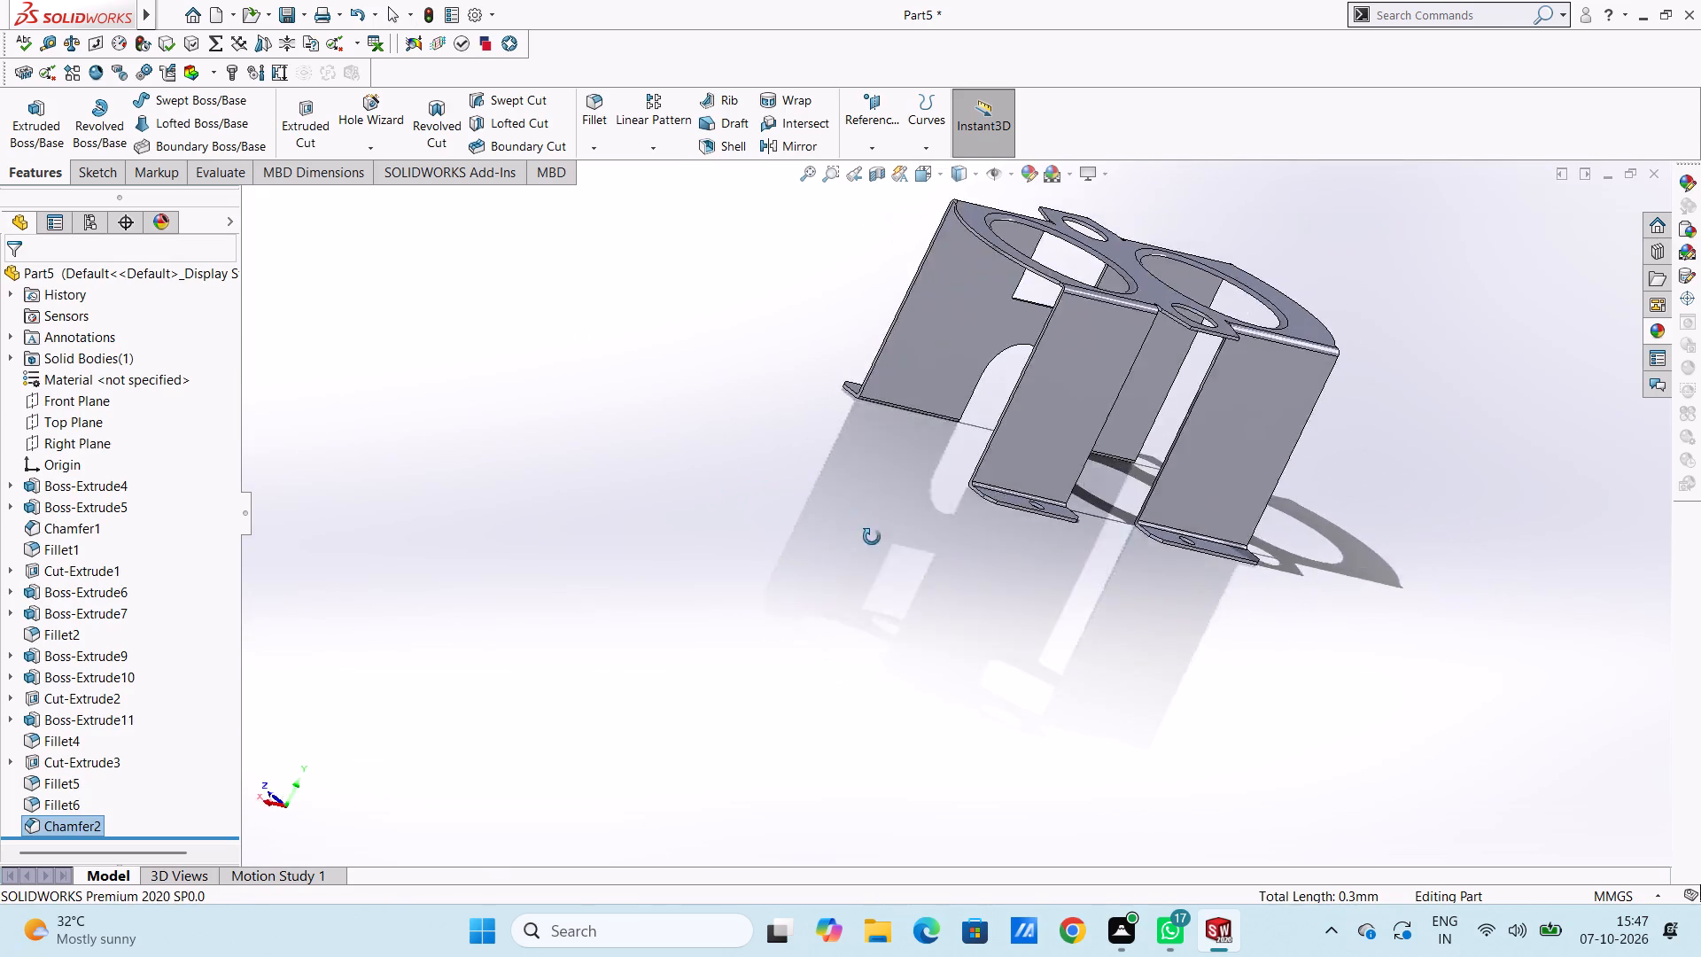
middle_click_drag(872, 537, 880, 677)
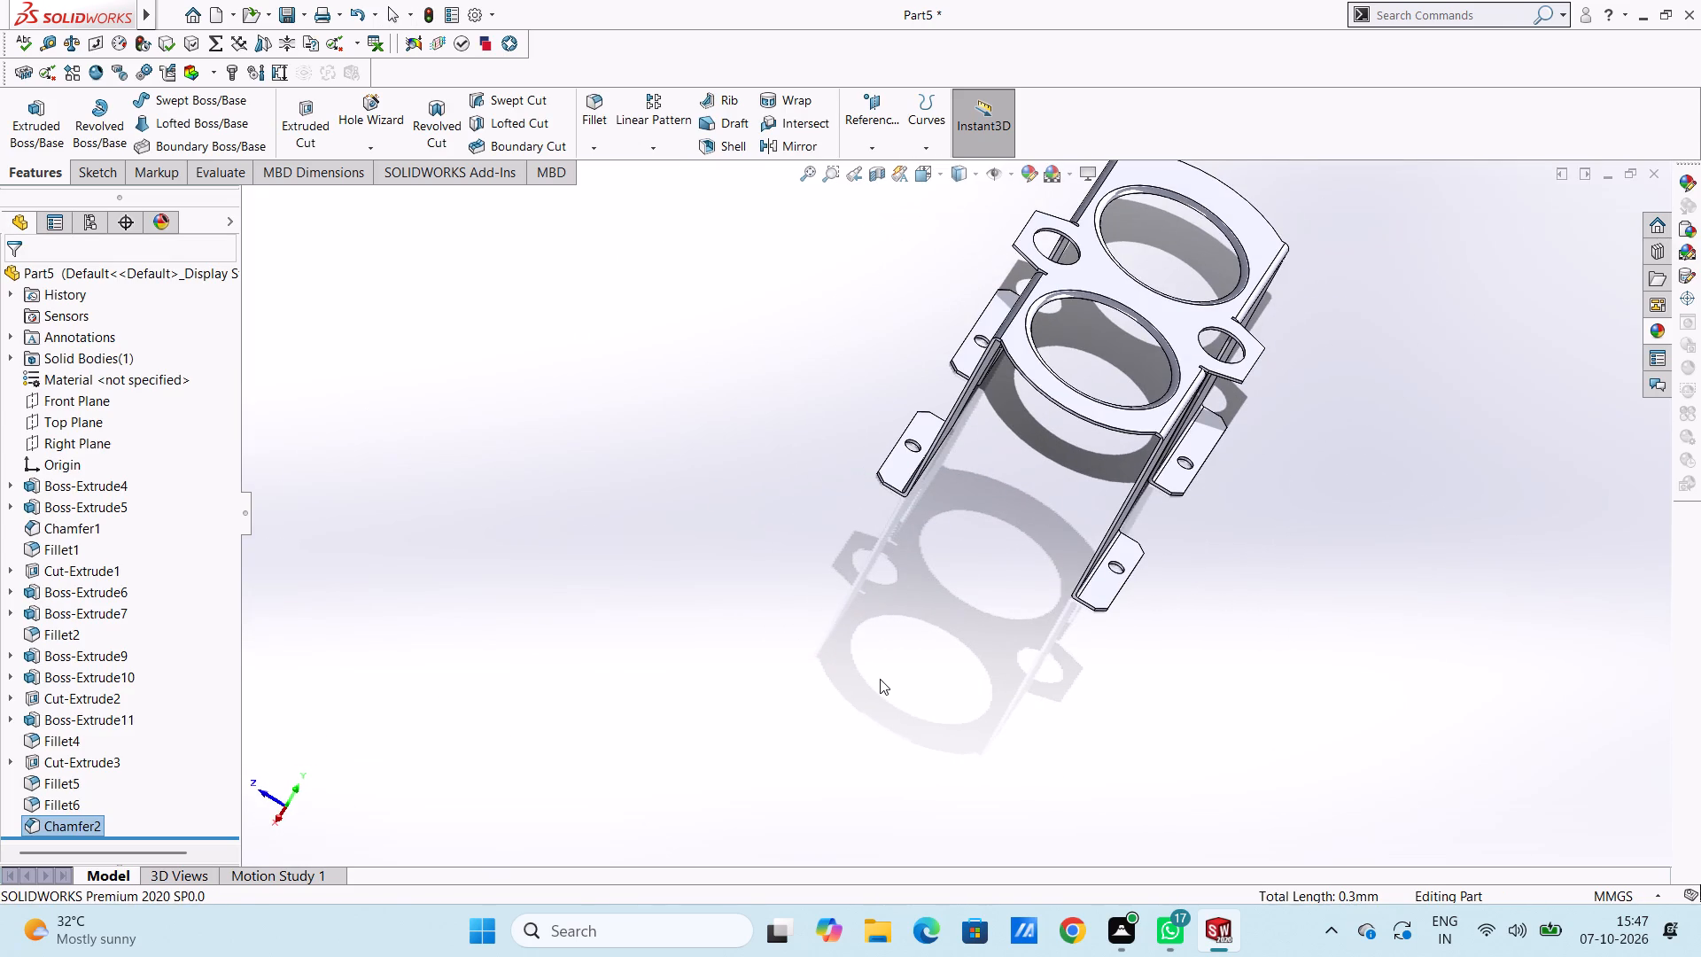
key("ctrl+7")
key("Escape")
key("Escape")
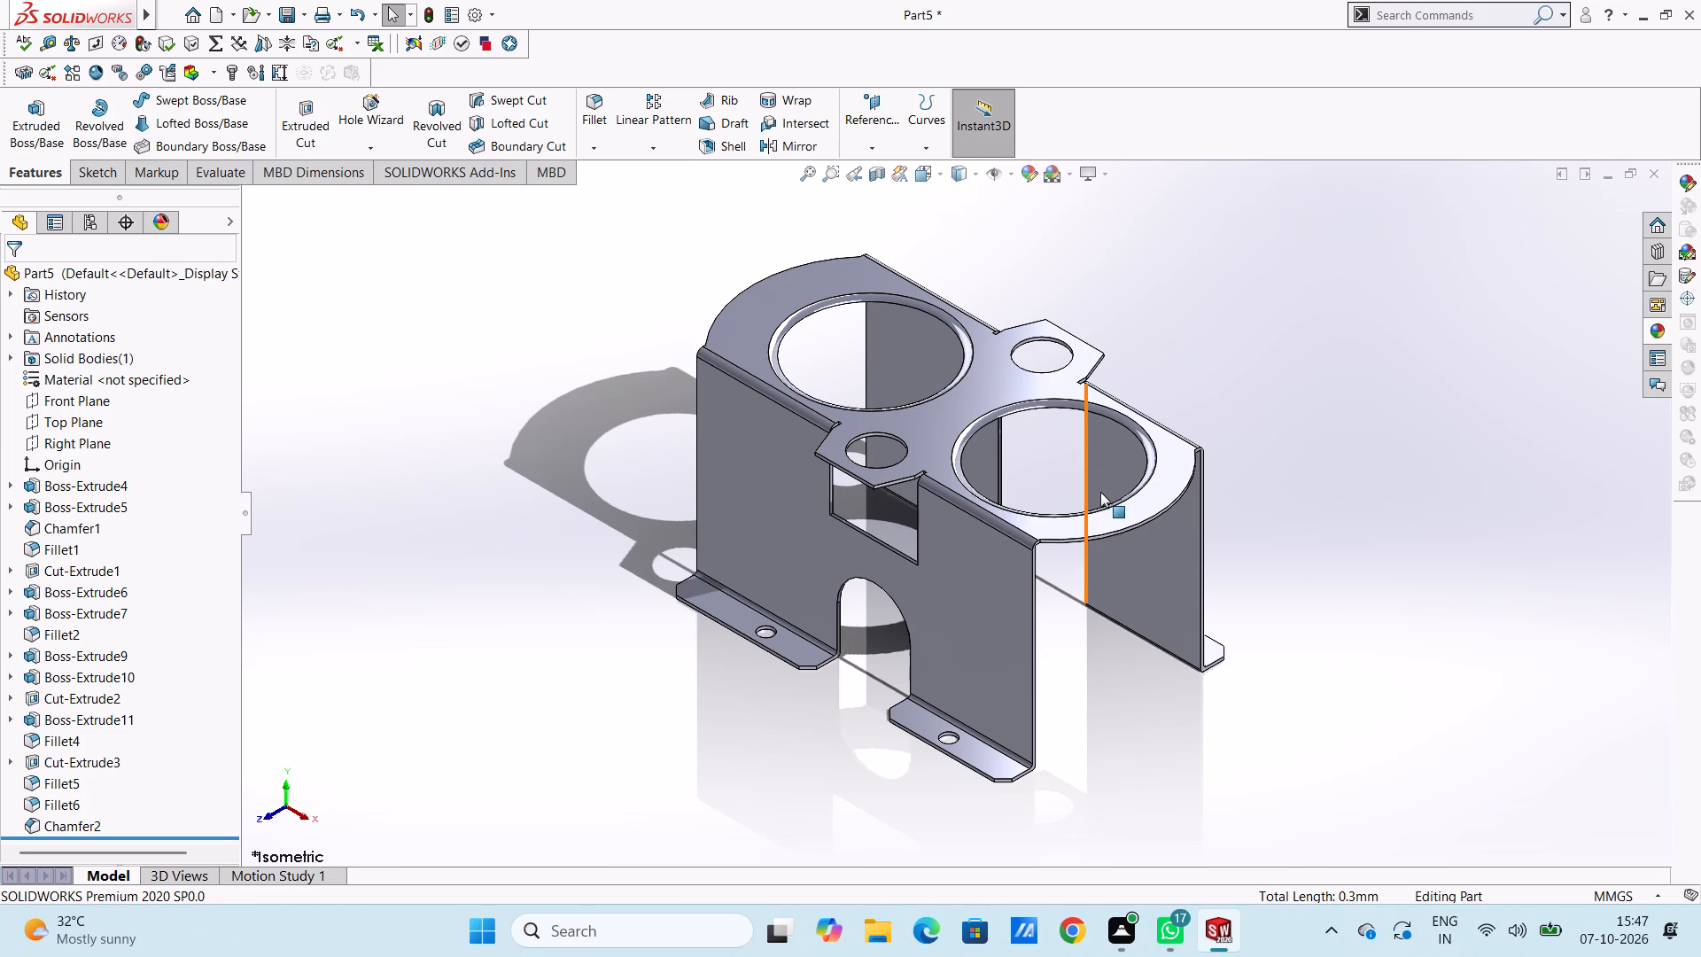
key("Escape")
key("Escape")
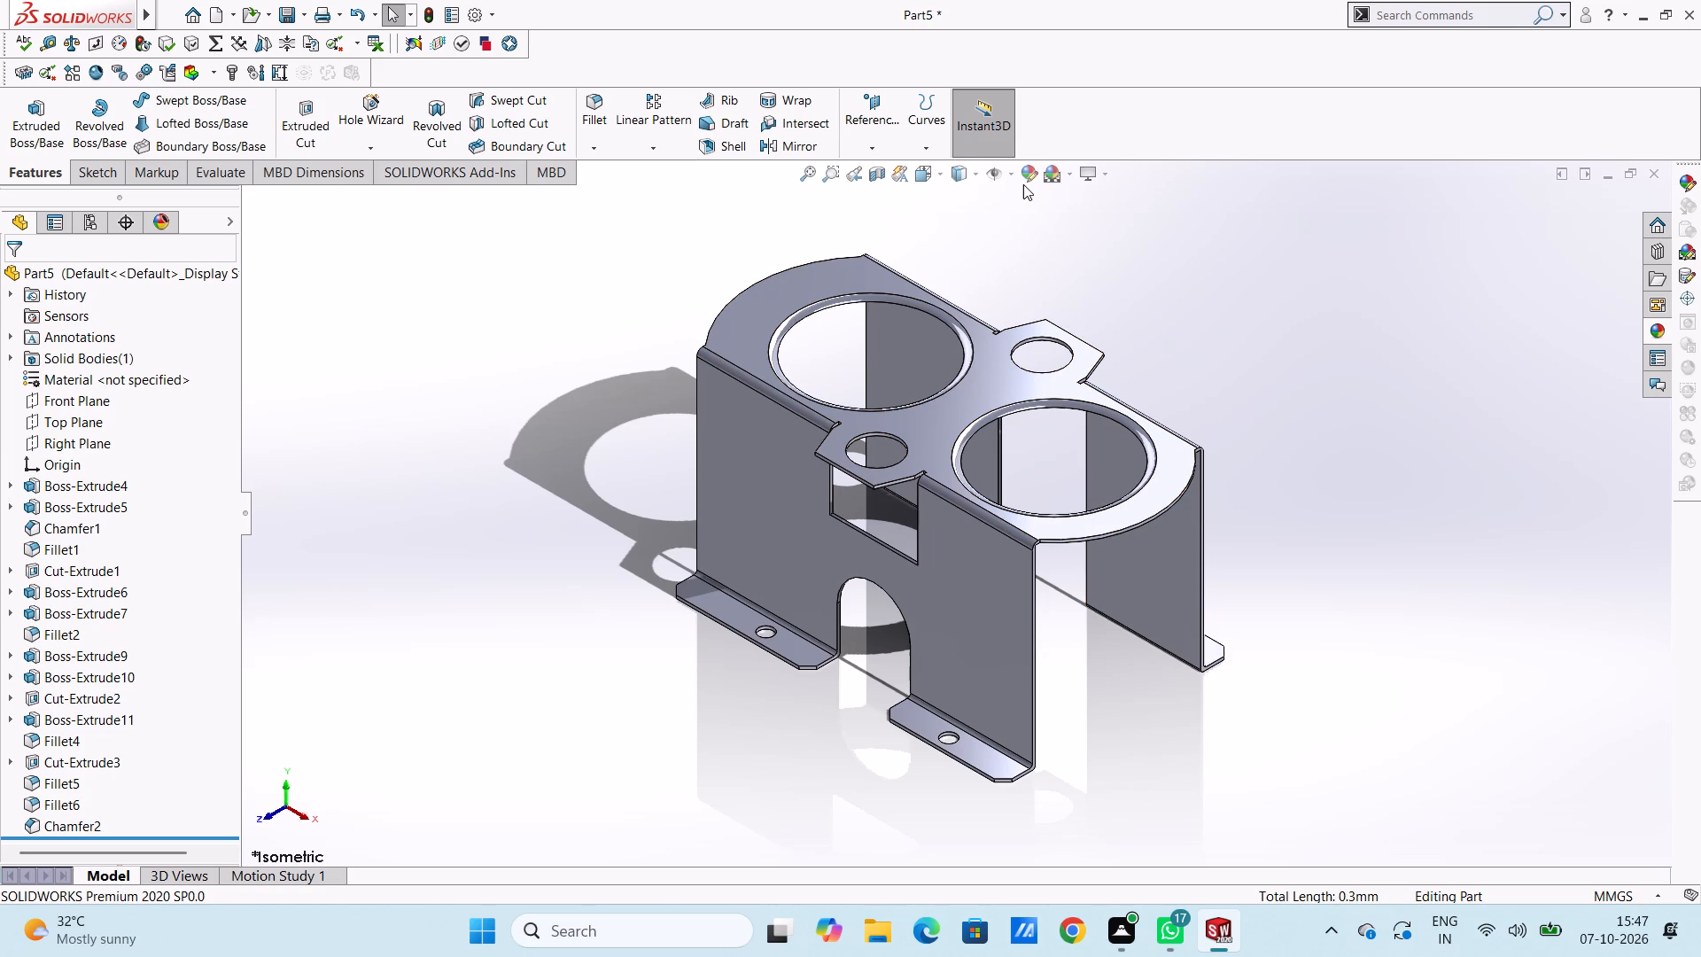
Colour the whole bracket crimson with RGB 197, 0, 48.
left_click(1023, 181)
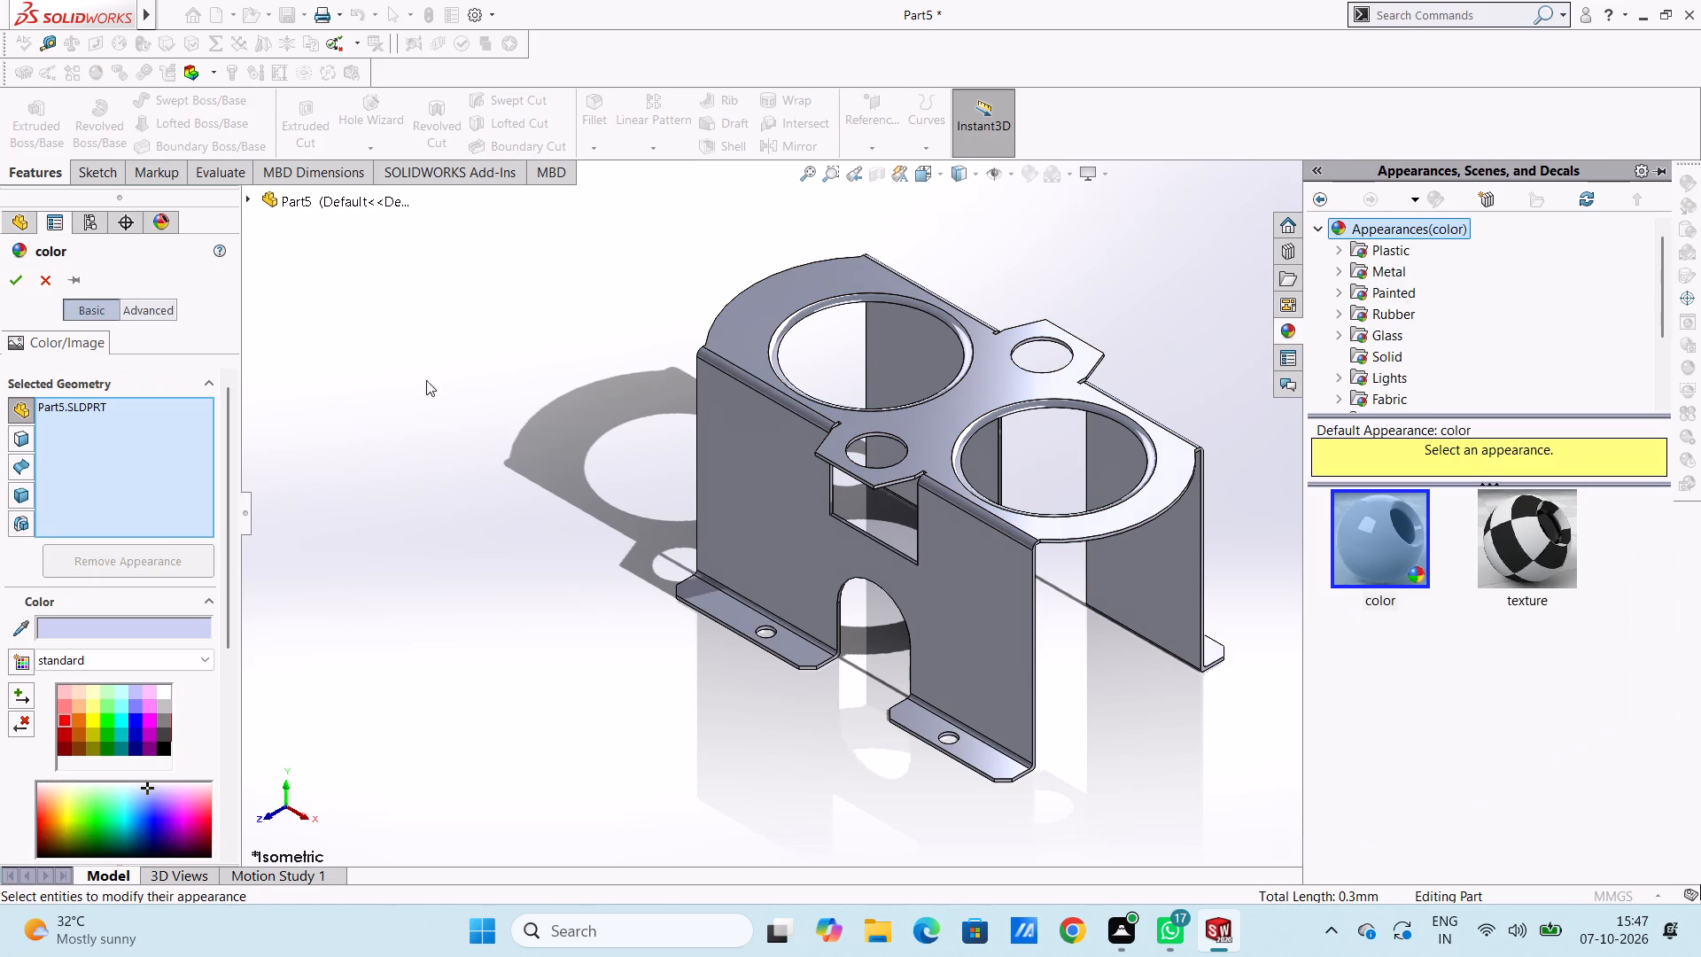
scroll(148, 685, "down", 2)
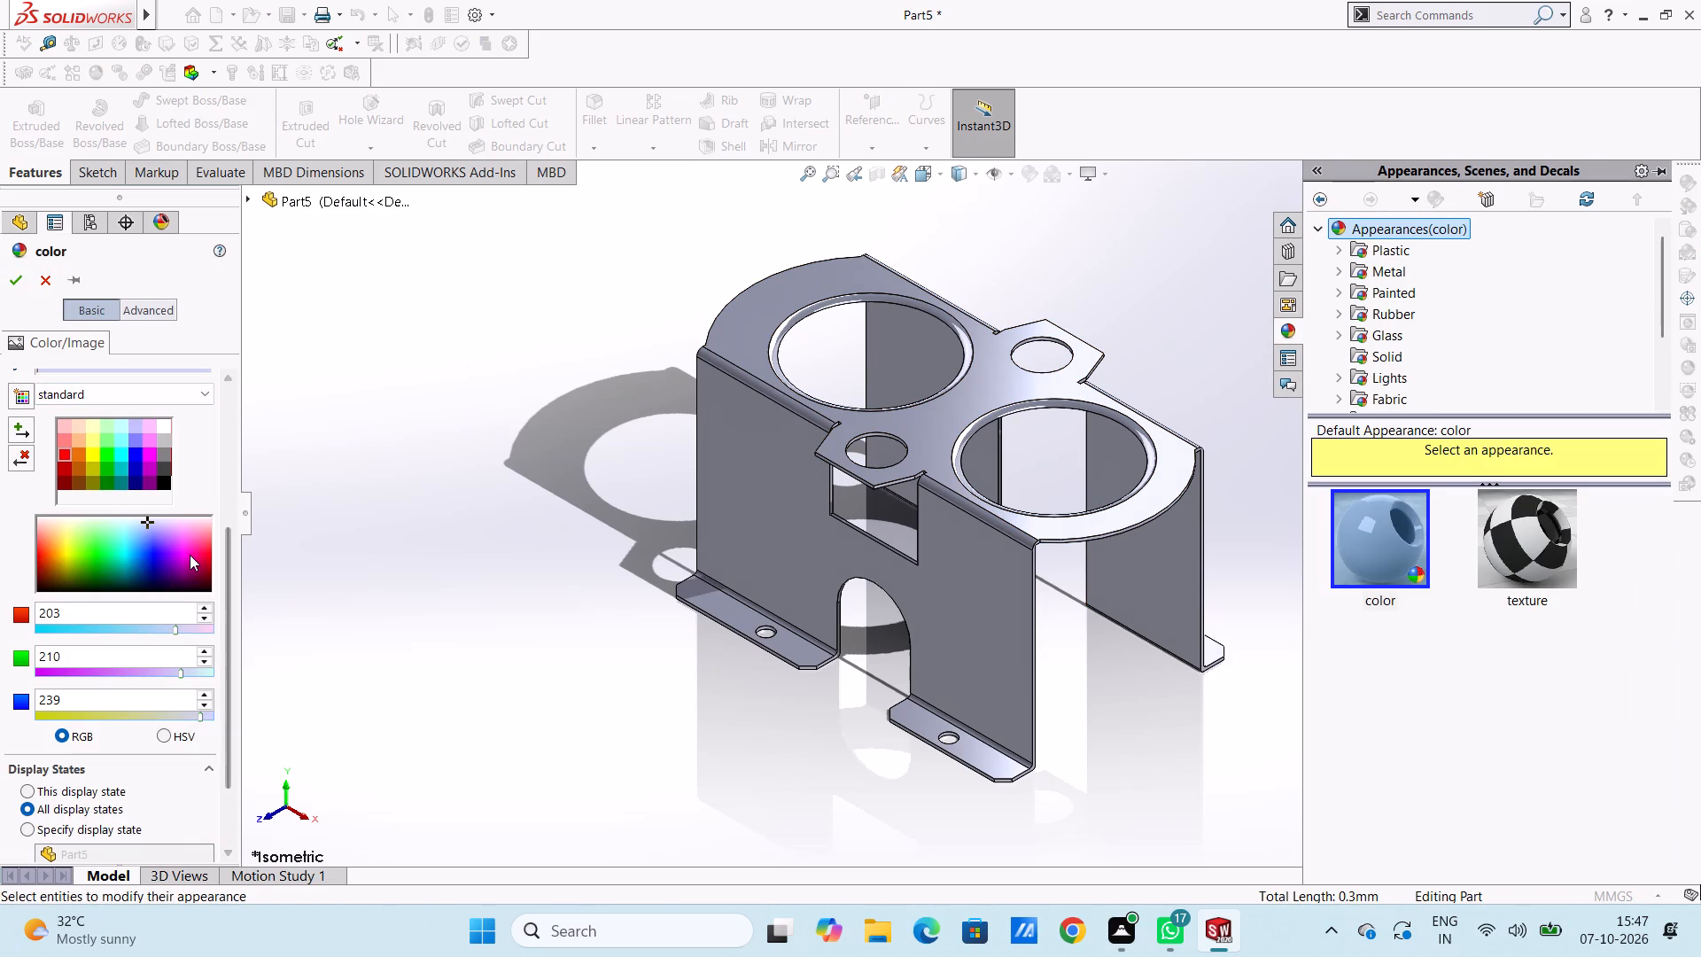
left_click(190, 555)
left_click(143, 463)
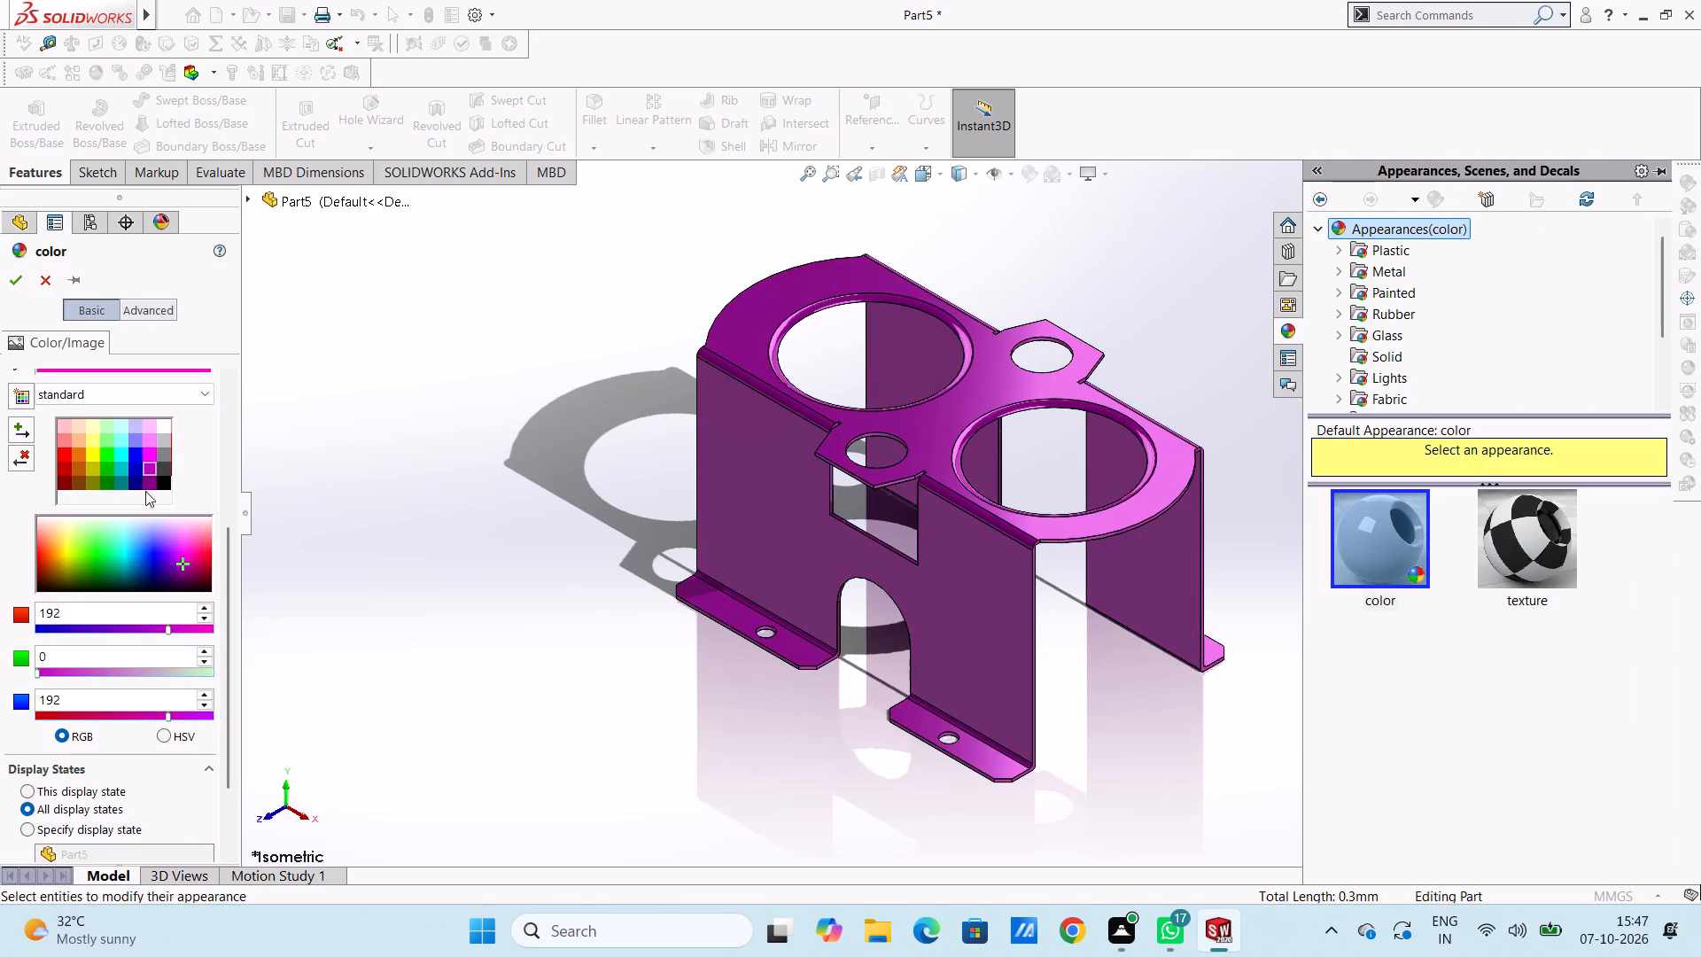
left_click(198, 575)
left_click(202, 574)
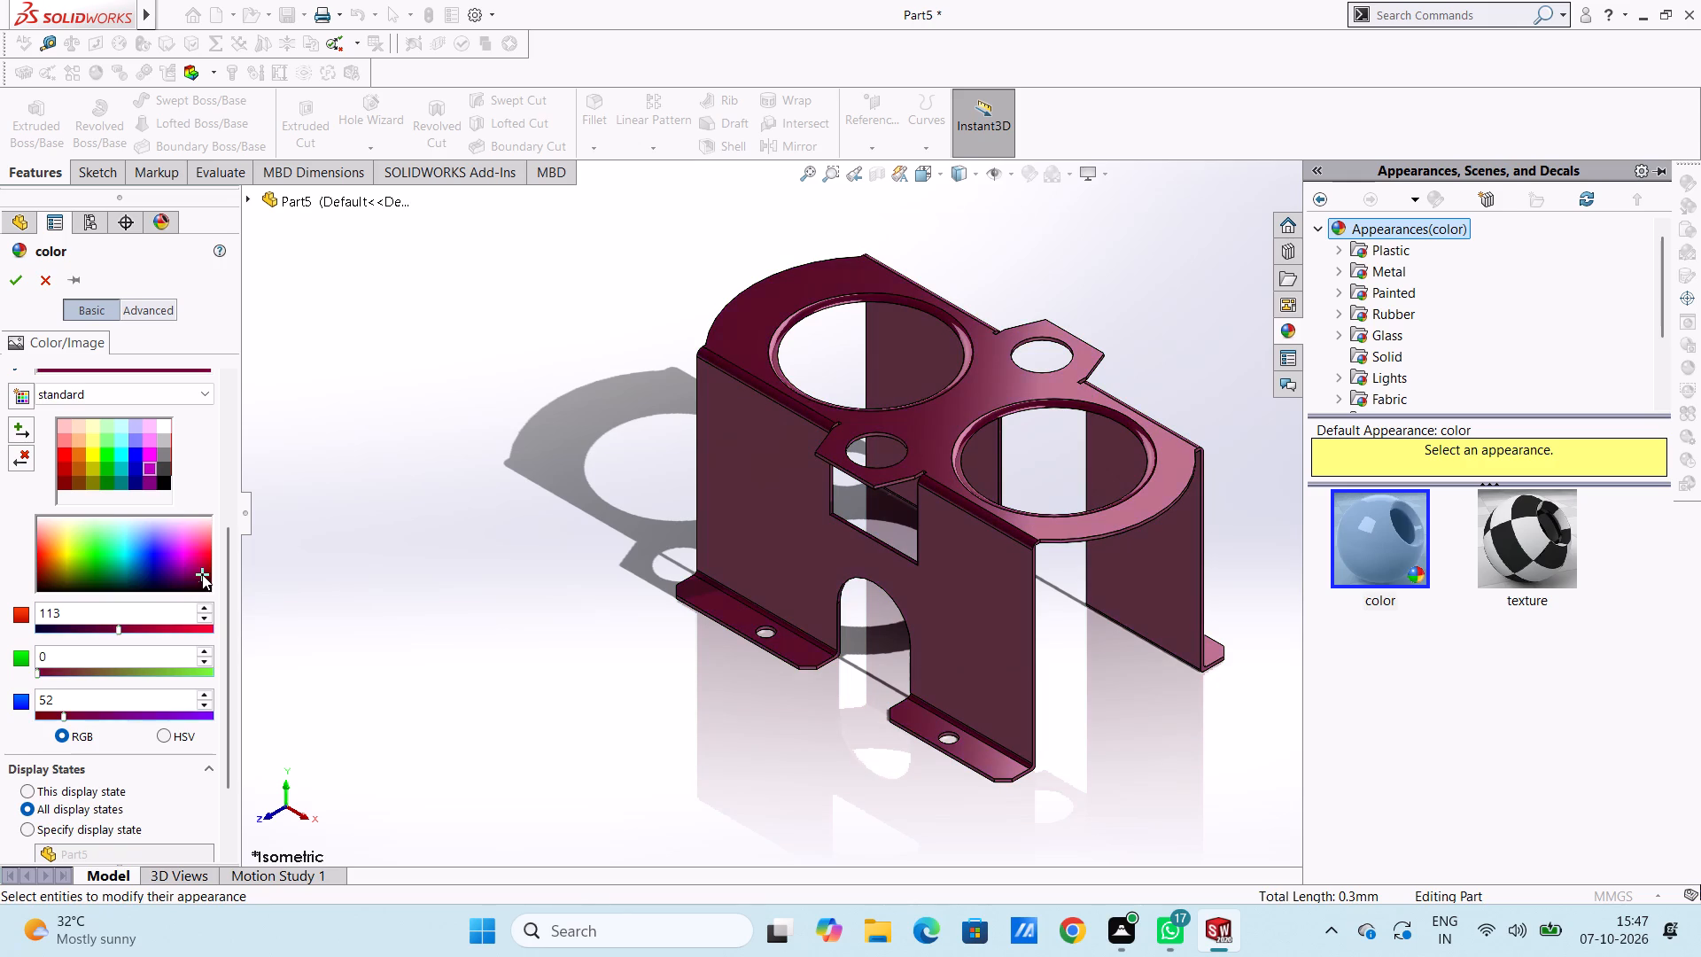
left_click(205, 563)
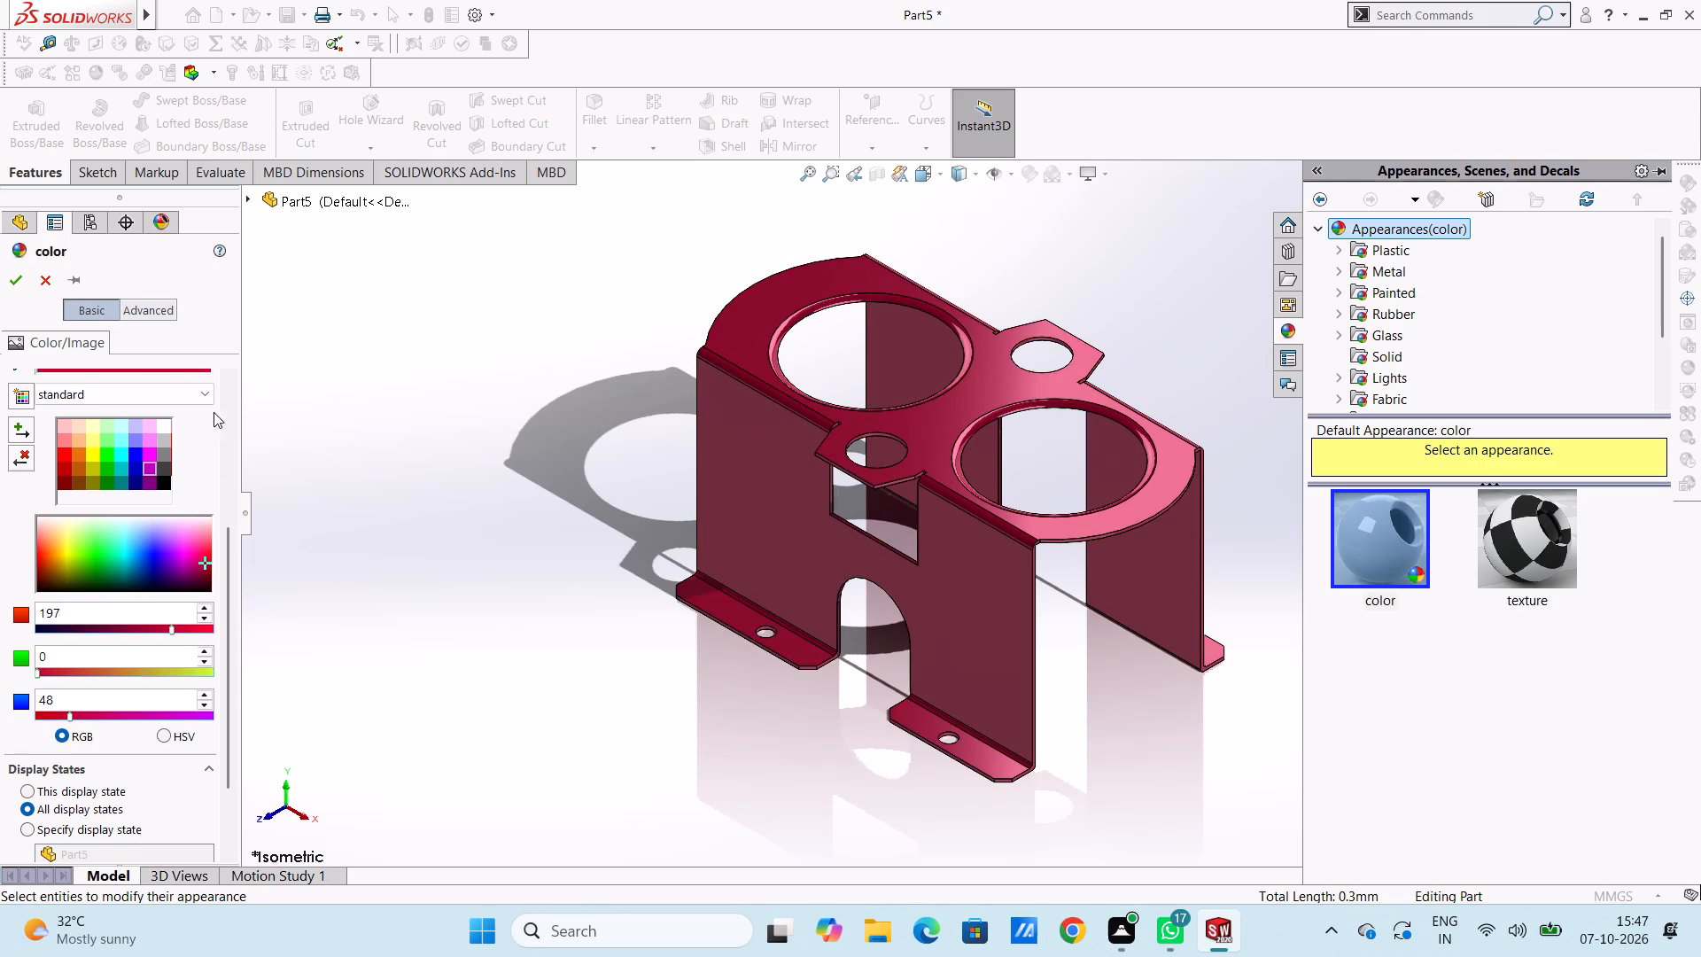
left_click(16, 286)
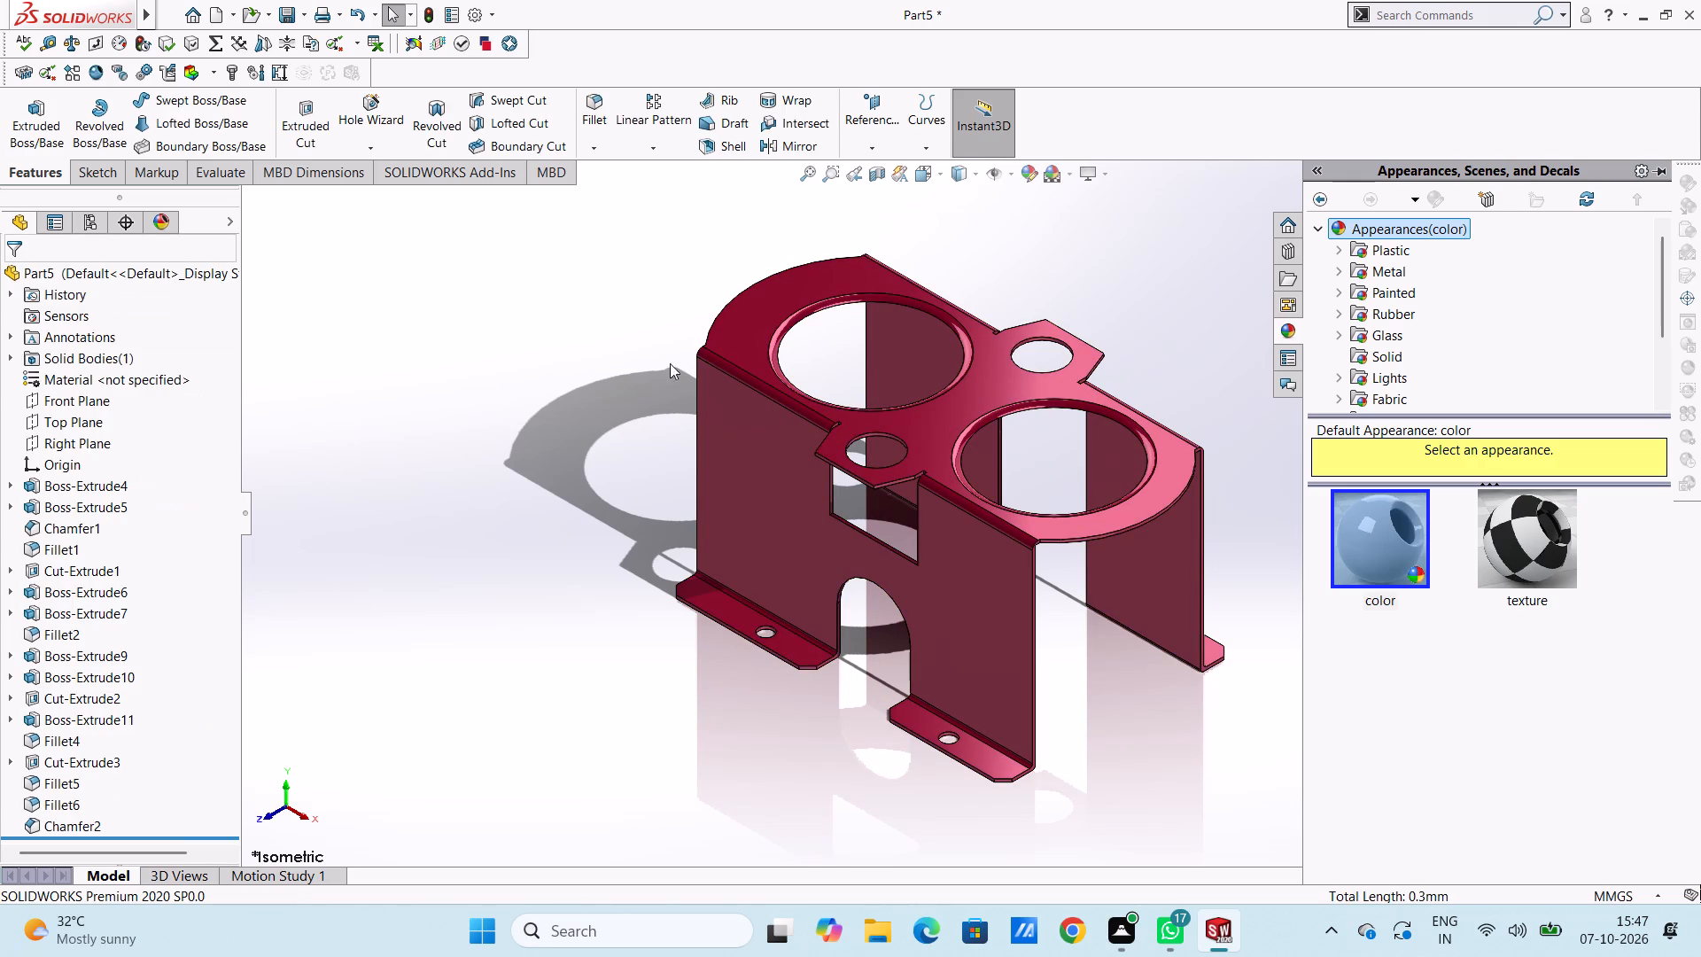
Colour the fillet faces around the two large round holes in the top plate dark grey.
scroll(804, 300, "down", 3)
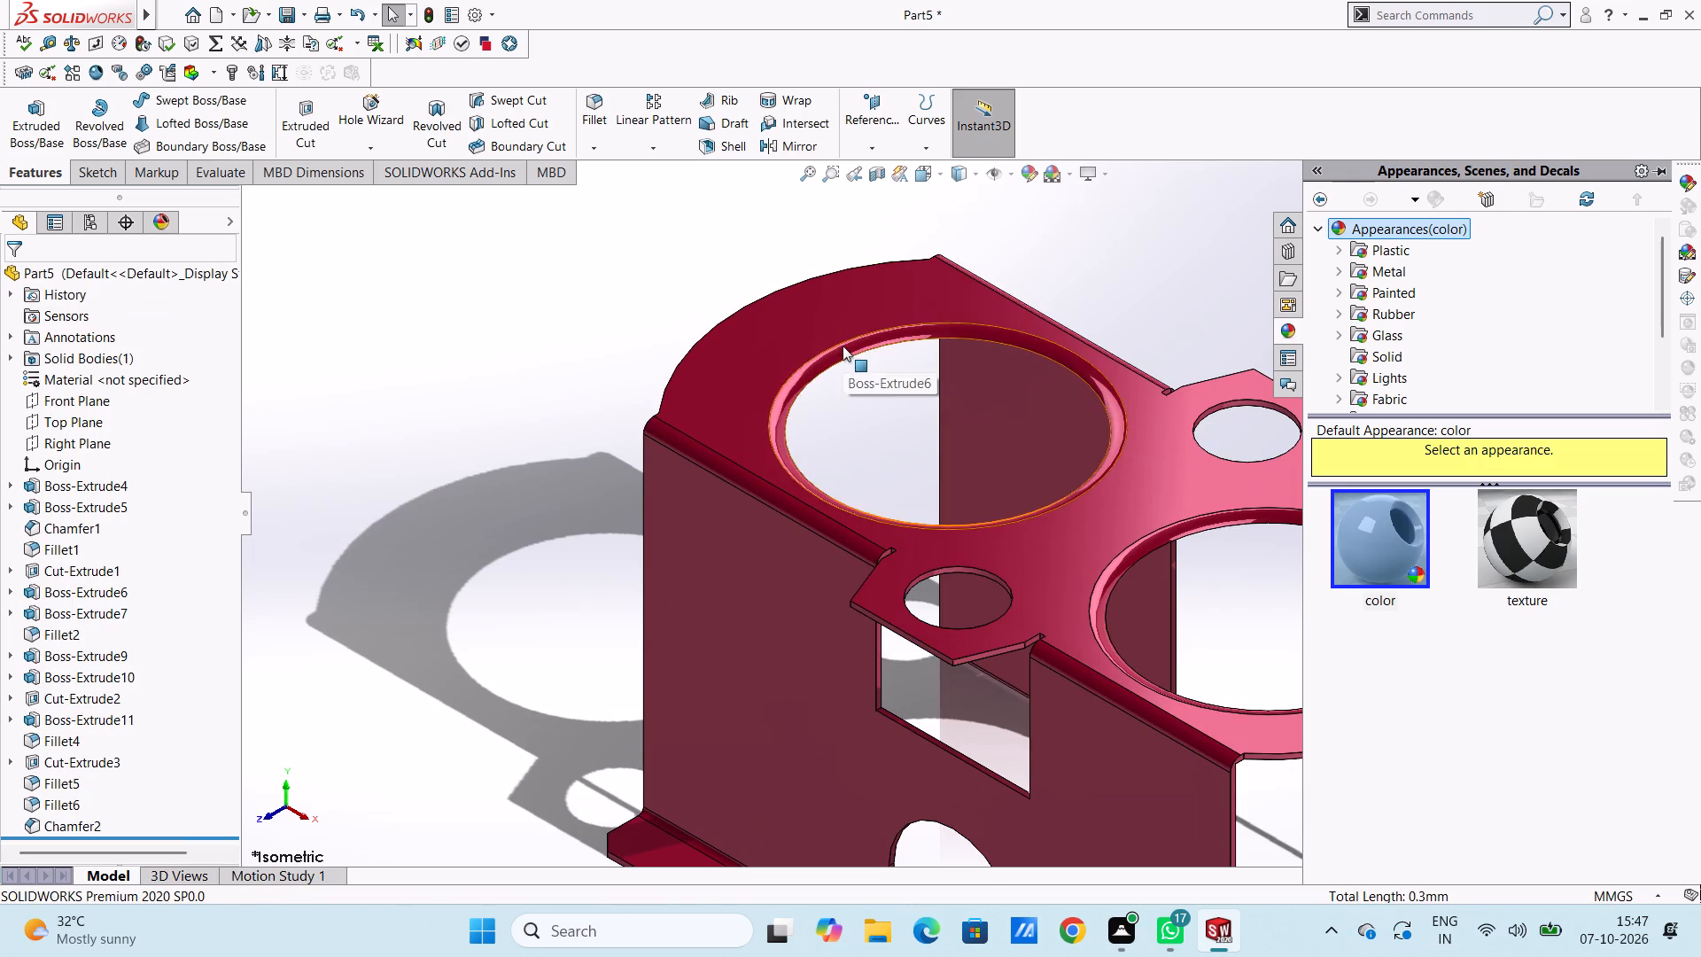
left_click(843, 346)
left_click(1029, 175)
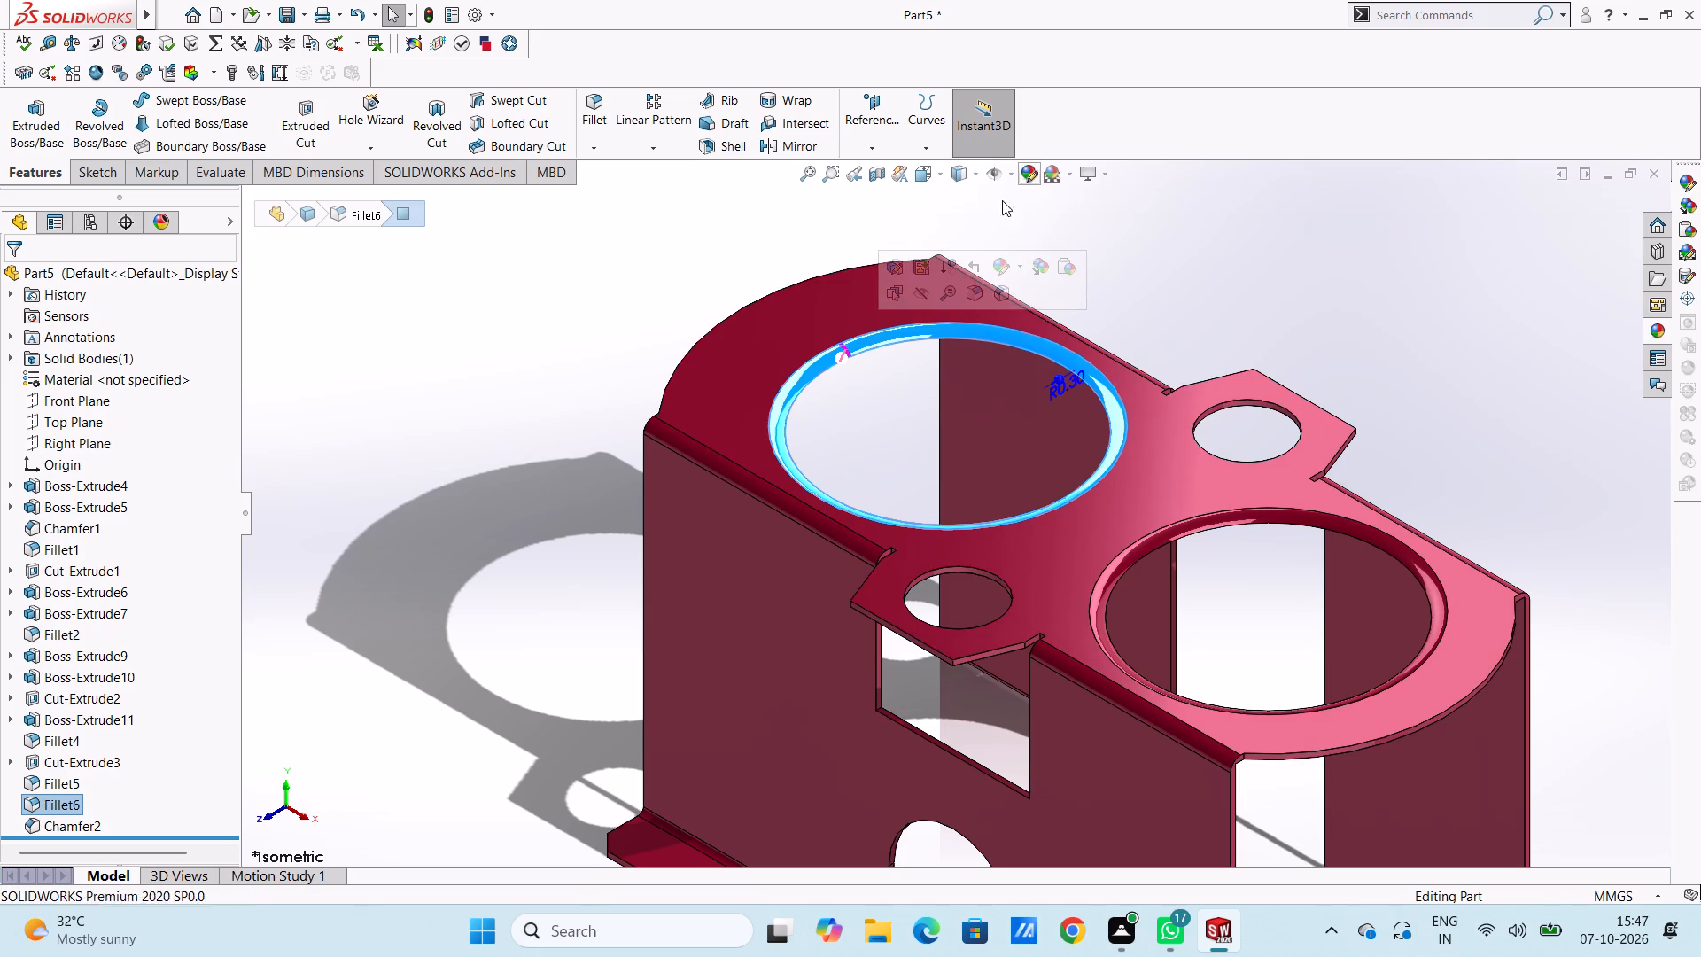
scroll(492, 537, "up", 9)
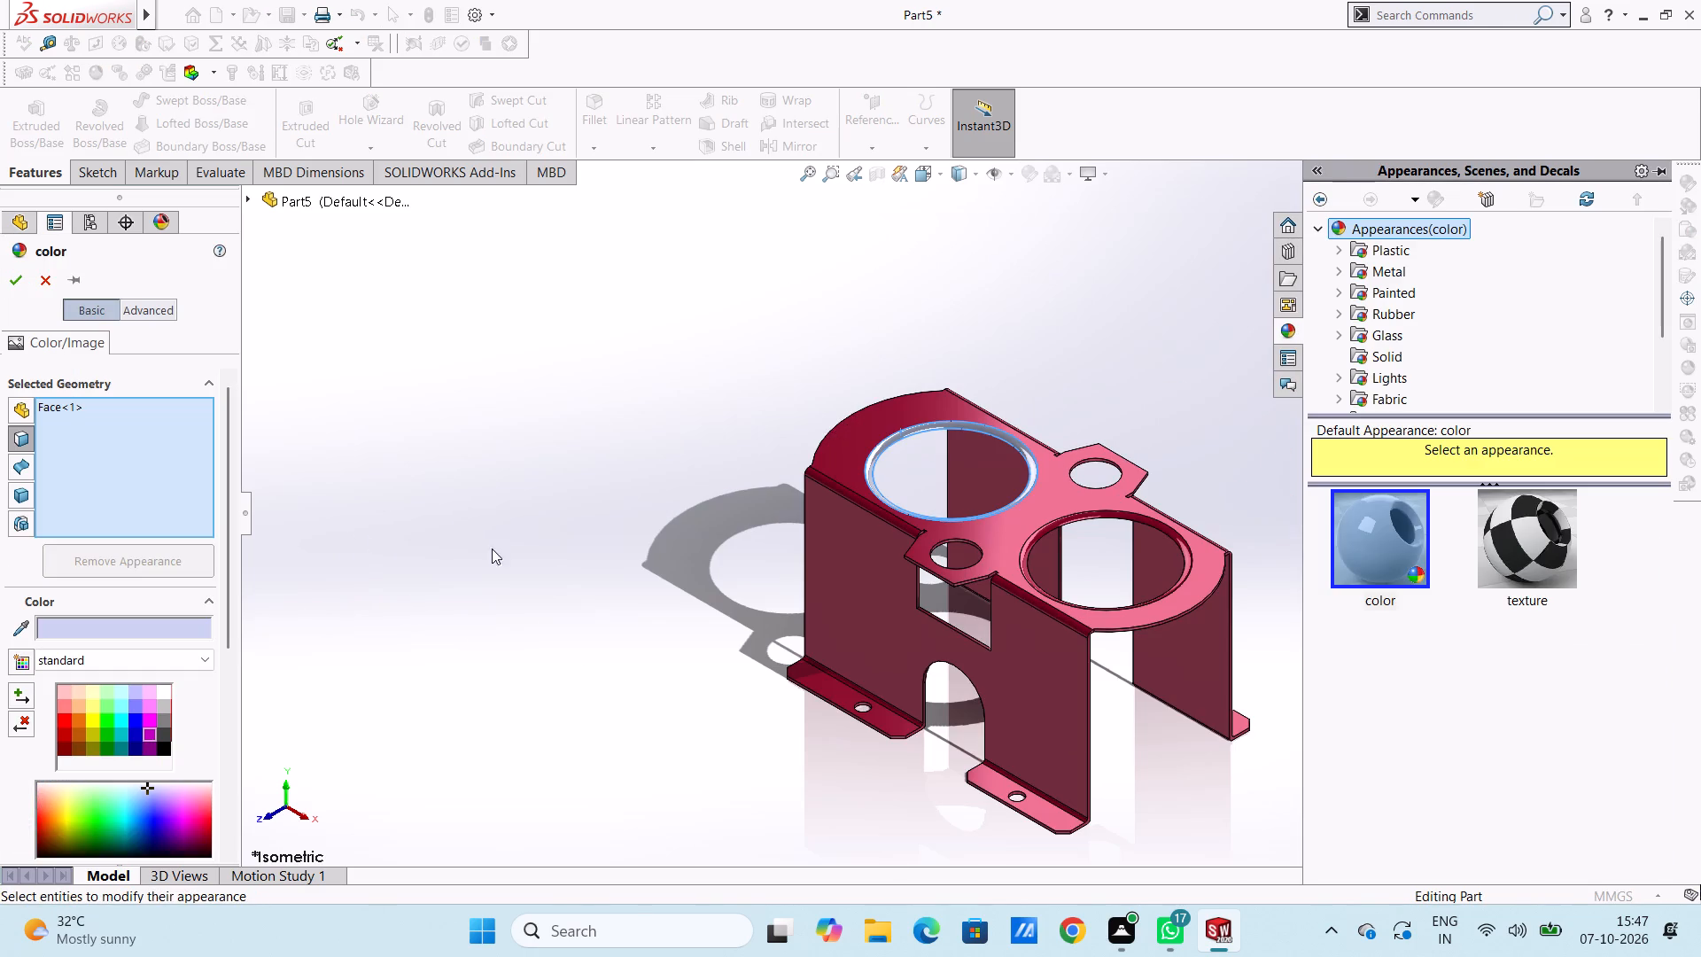
scroll(1106, 642, "down", 2)
scroll(1198, 692, "down", 1)
scroll(1198, 692, "up", 3)
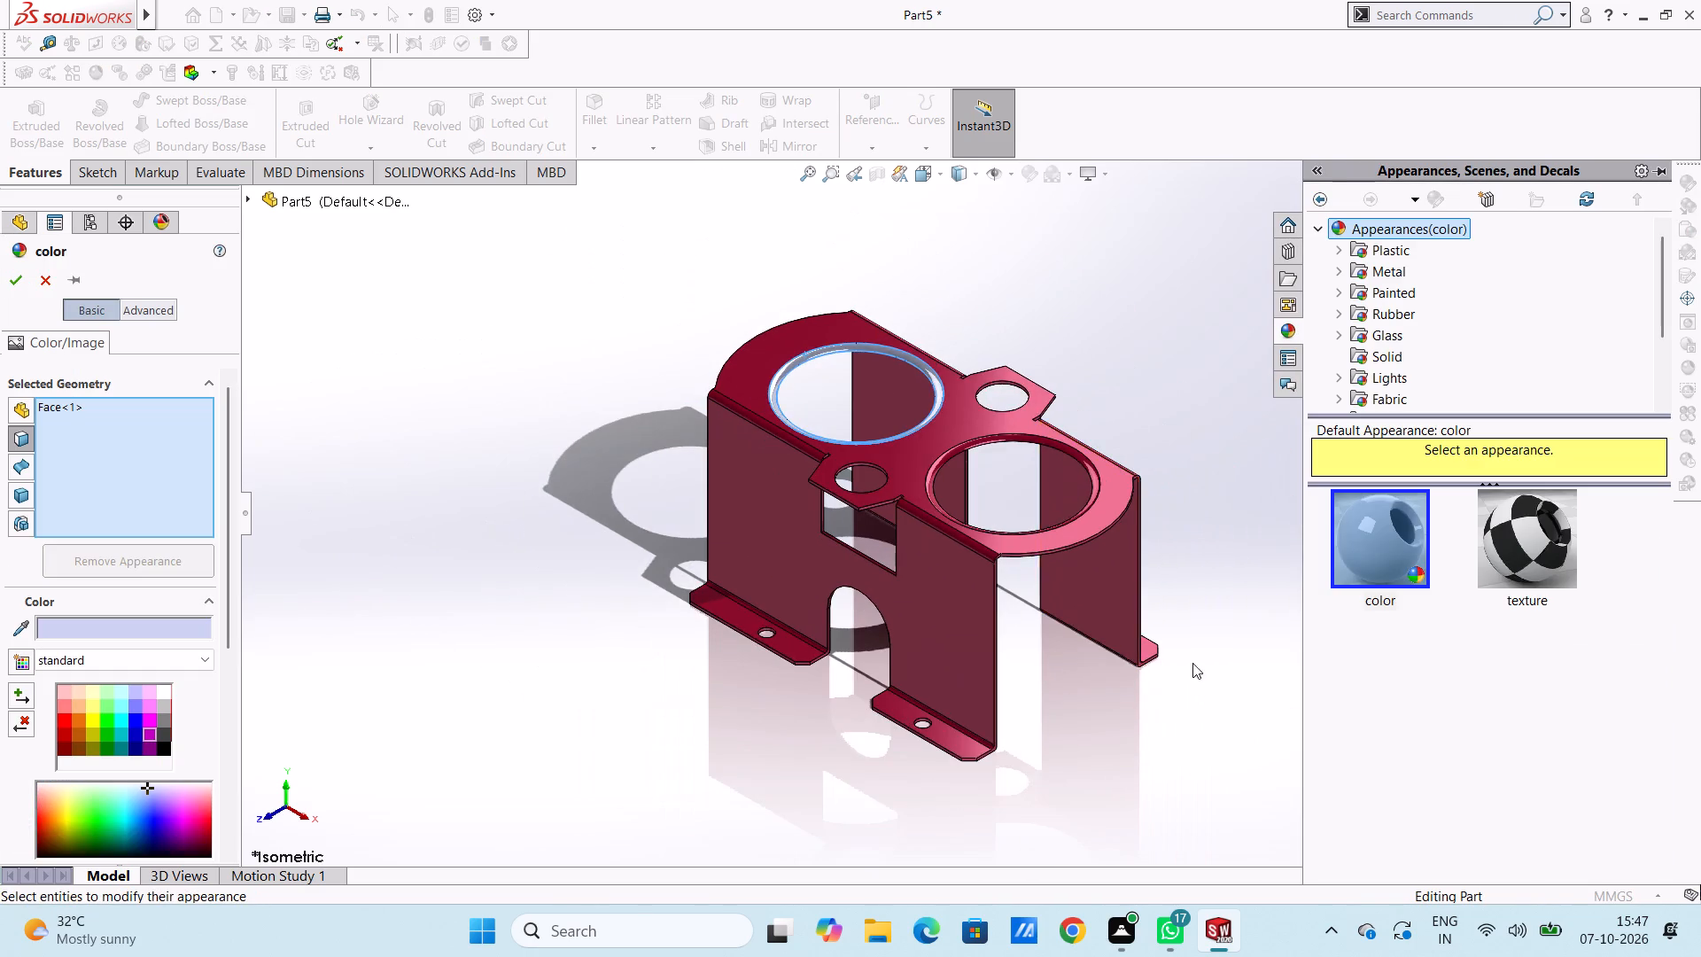
scroll(1191, 656, "down", 2)
scroll(1187, 647, "up", 2)
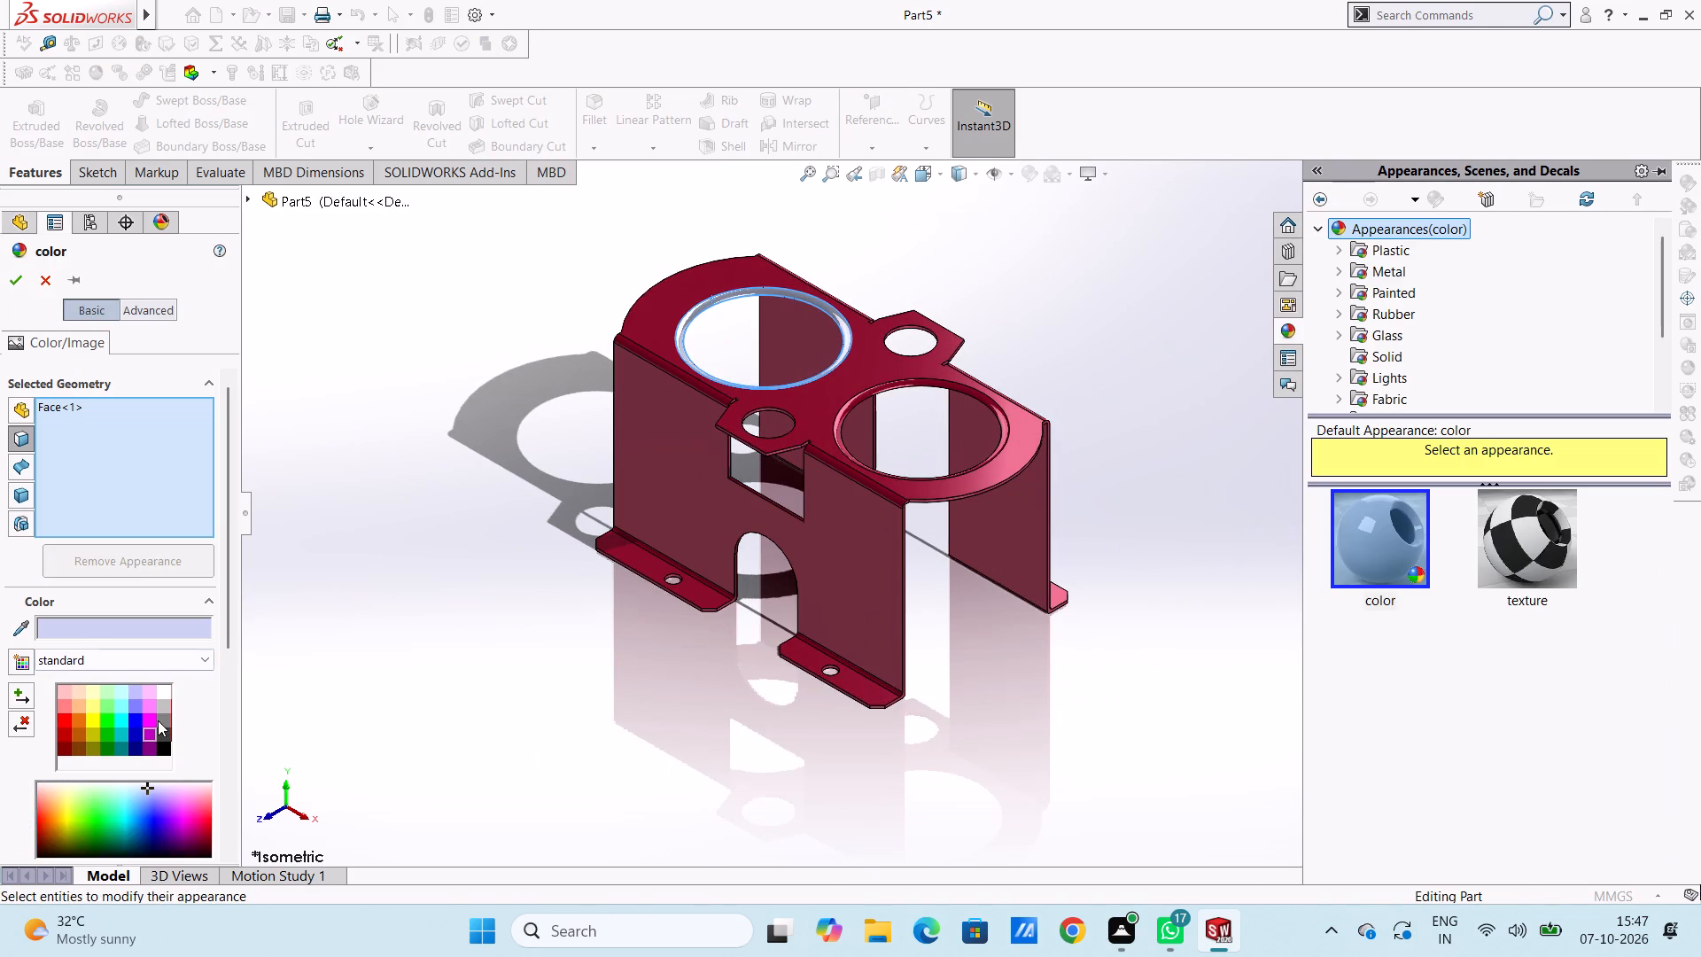
left_click(161, 722)
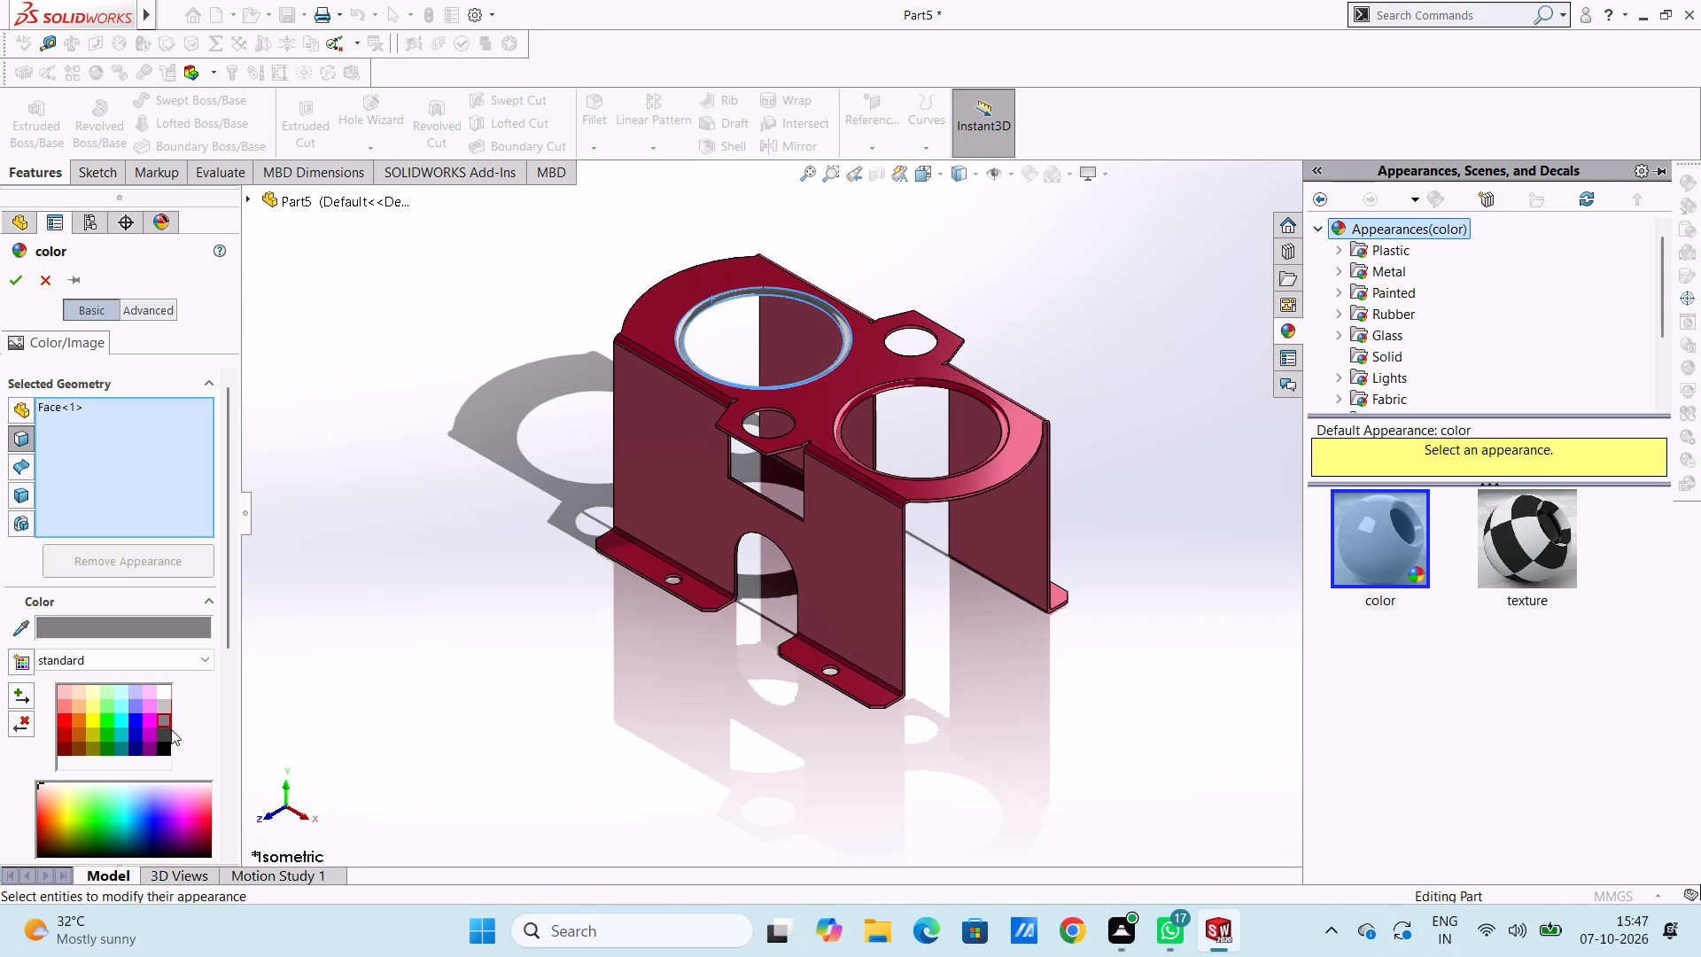
left_click(167, 735)
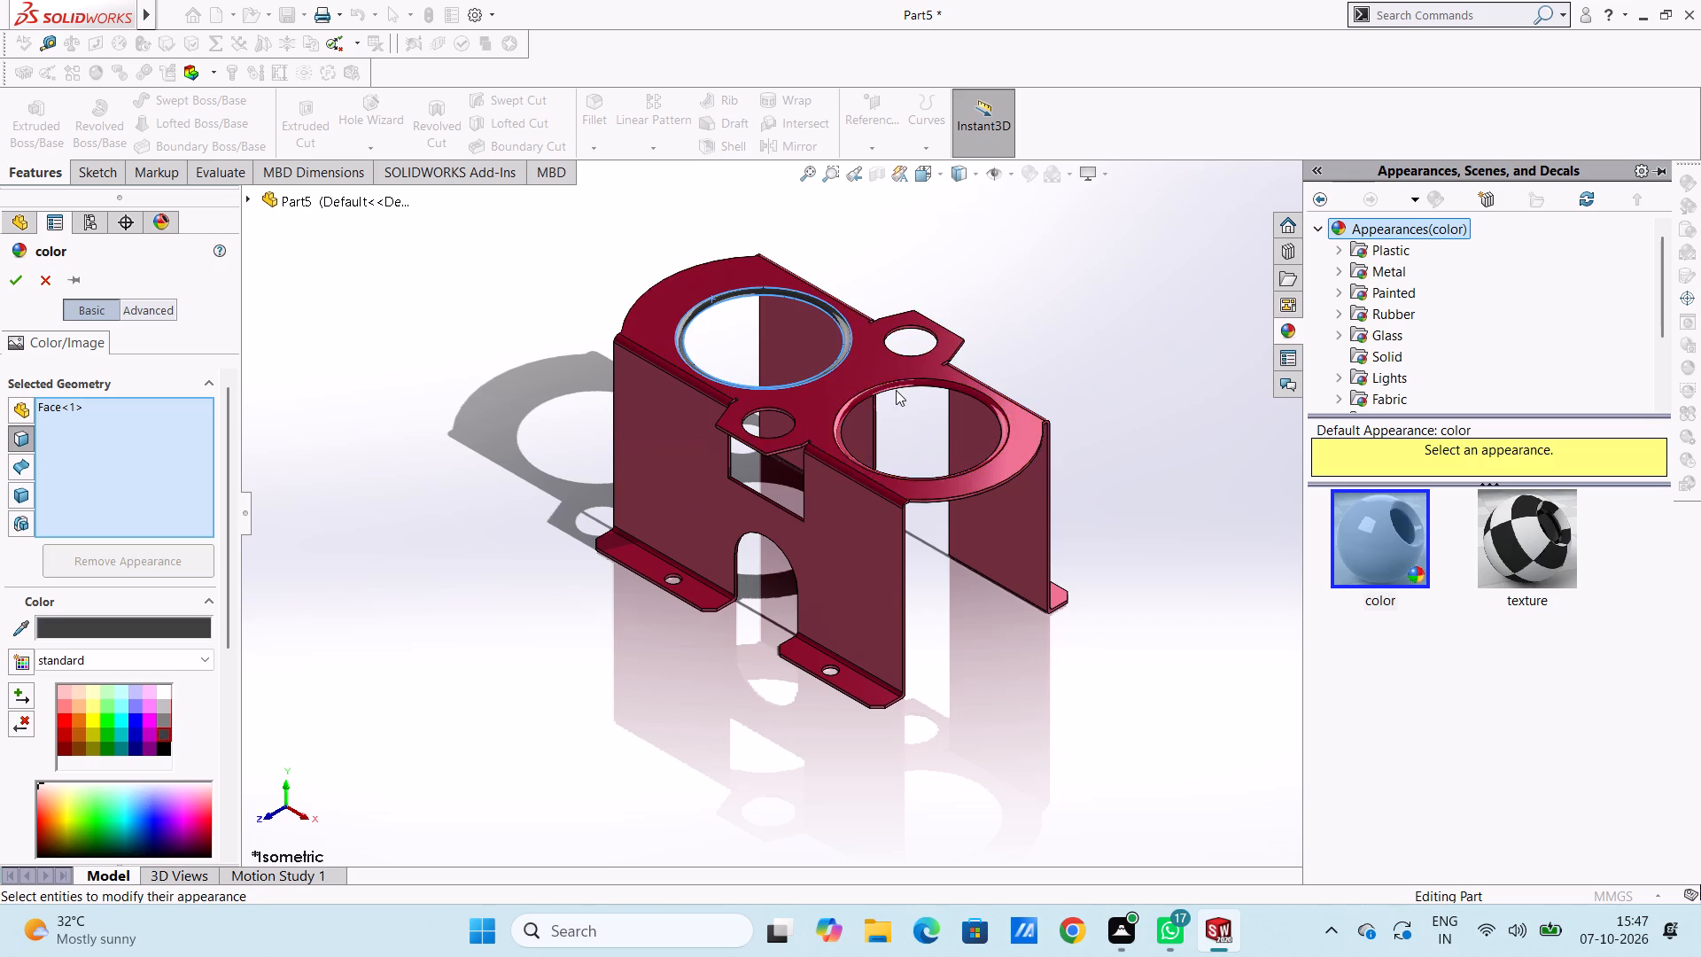
scroll(896, 390, "down", 4)
left_click(874, 418)
scroll(873, 421, "up", 6)
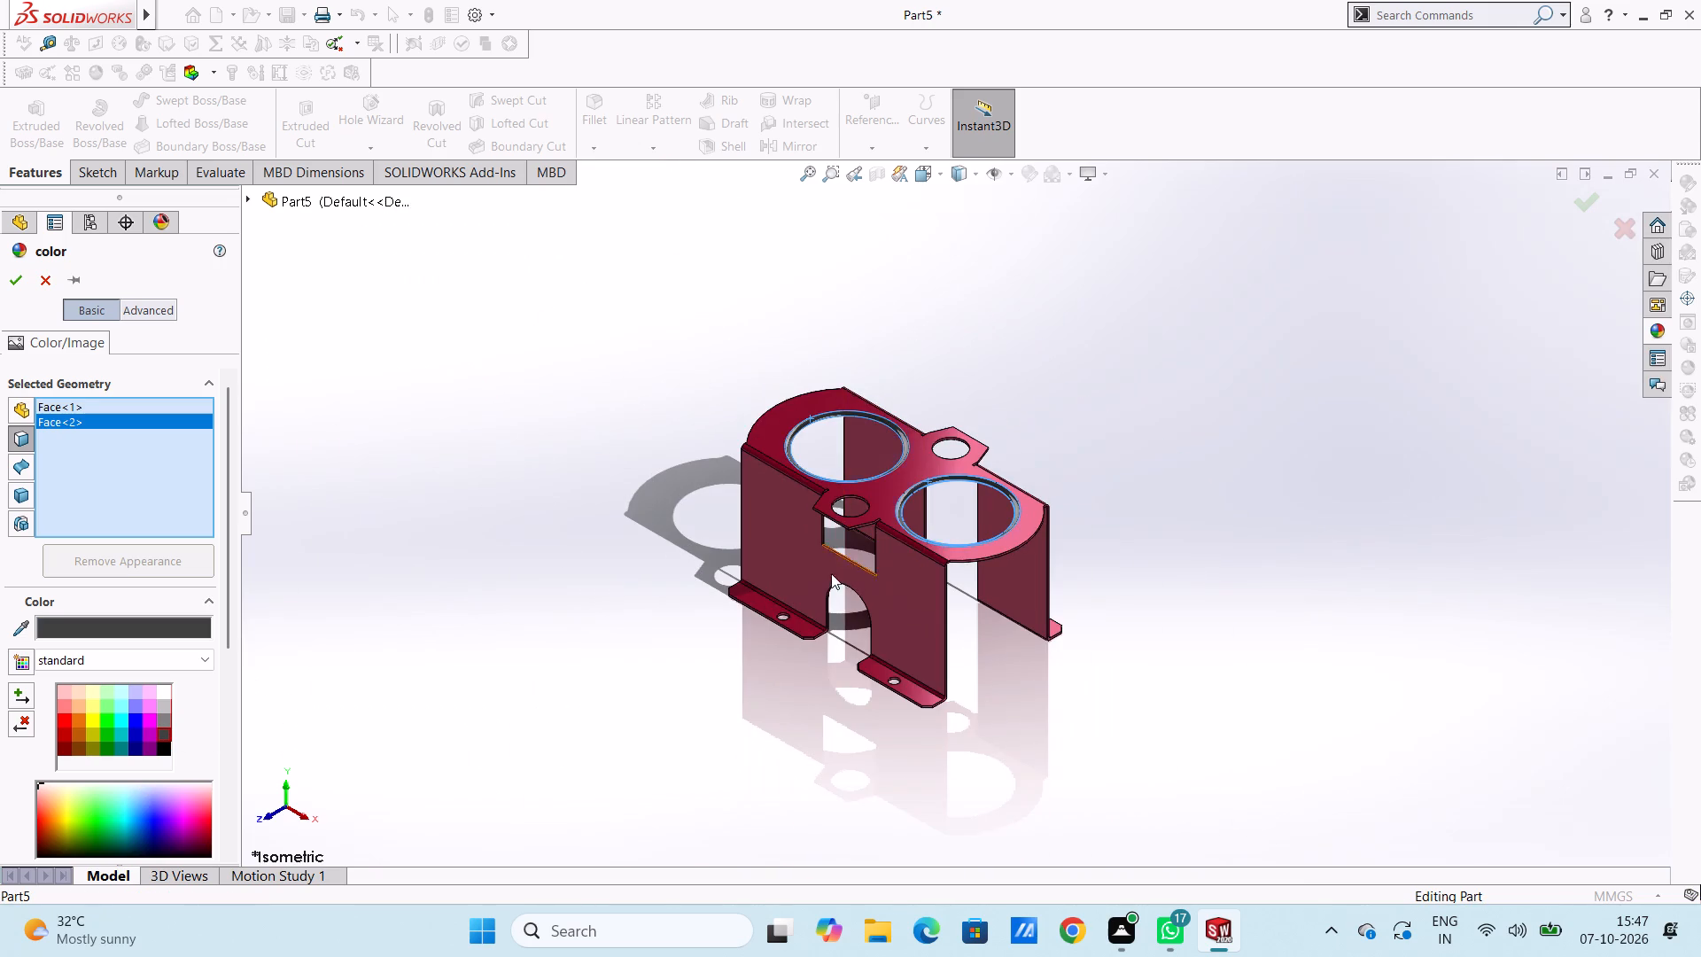
scroll(913, 633, "down", 5)
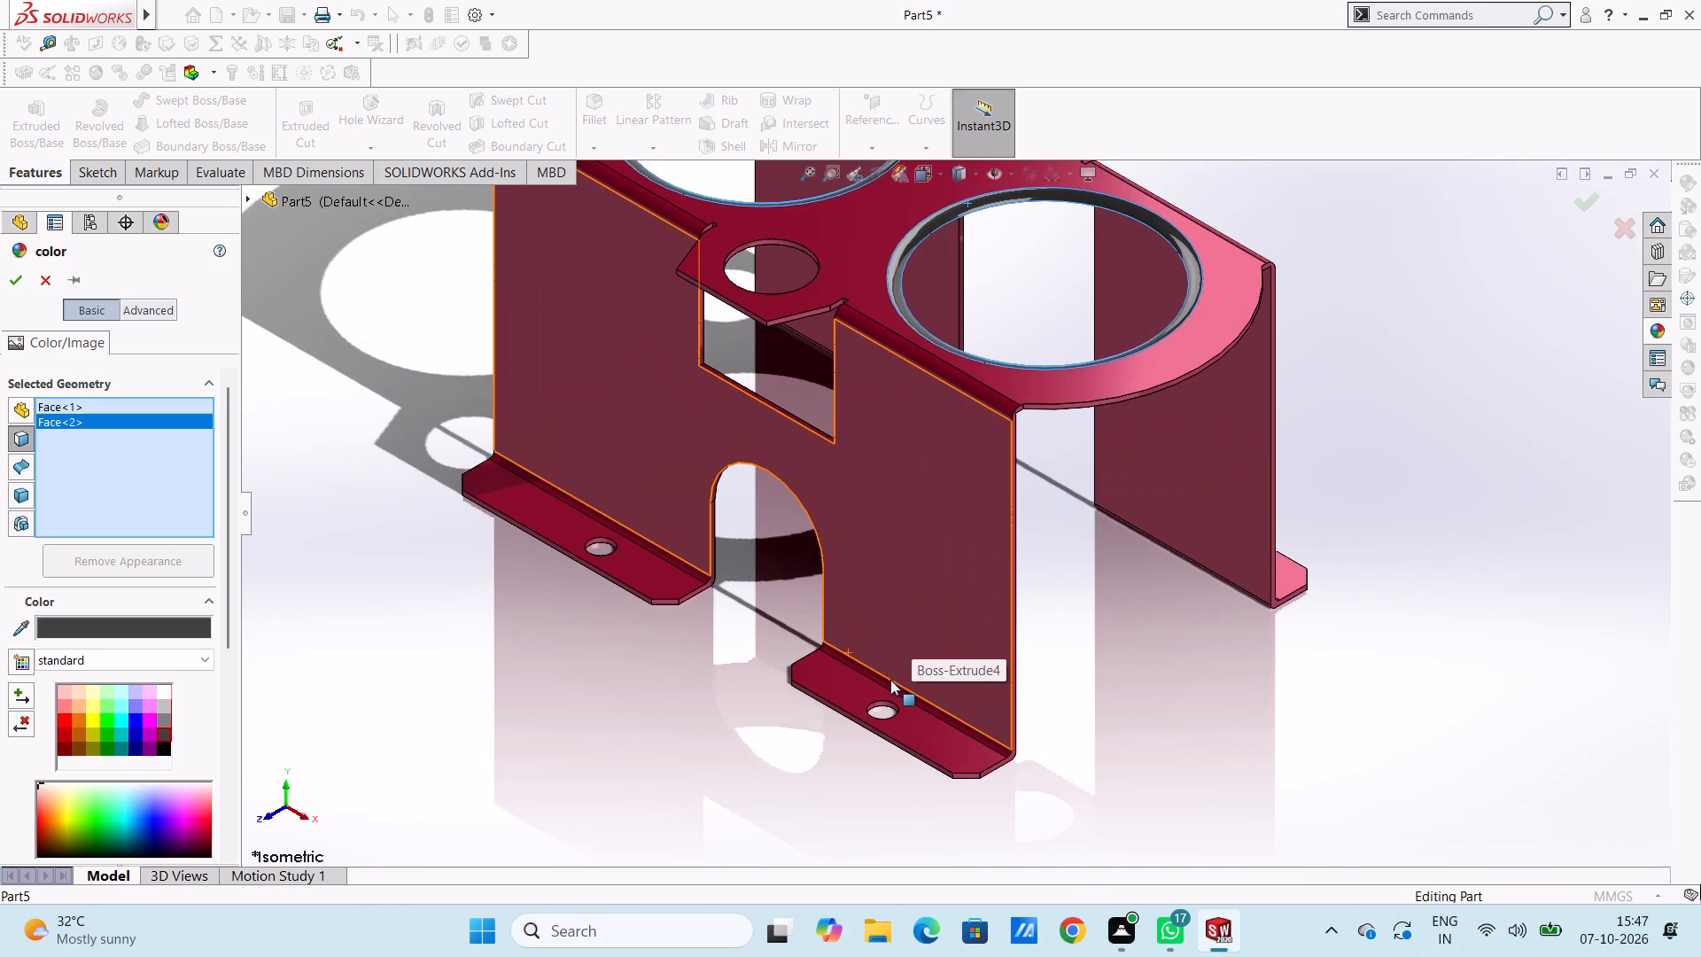
left_click(891, 680)
left_click(672, 506)
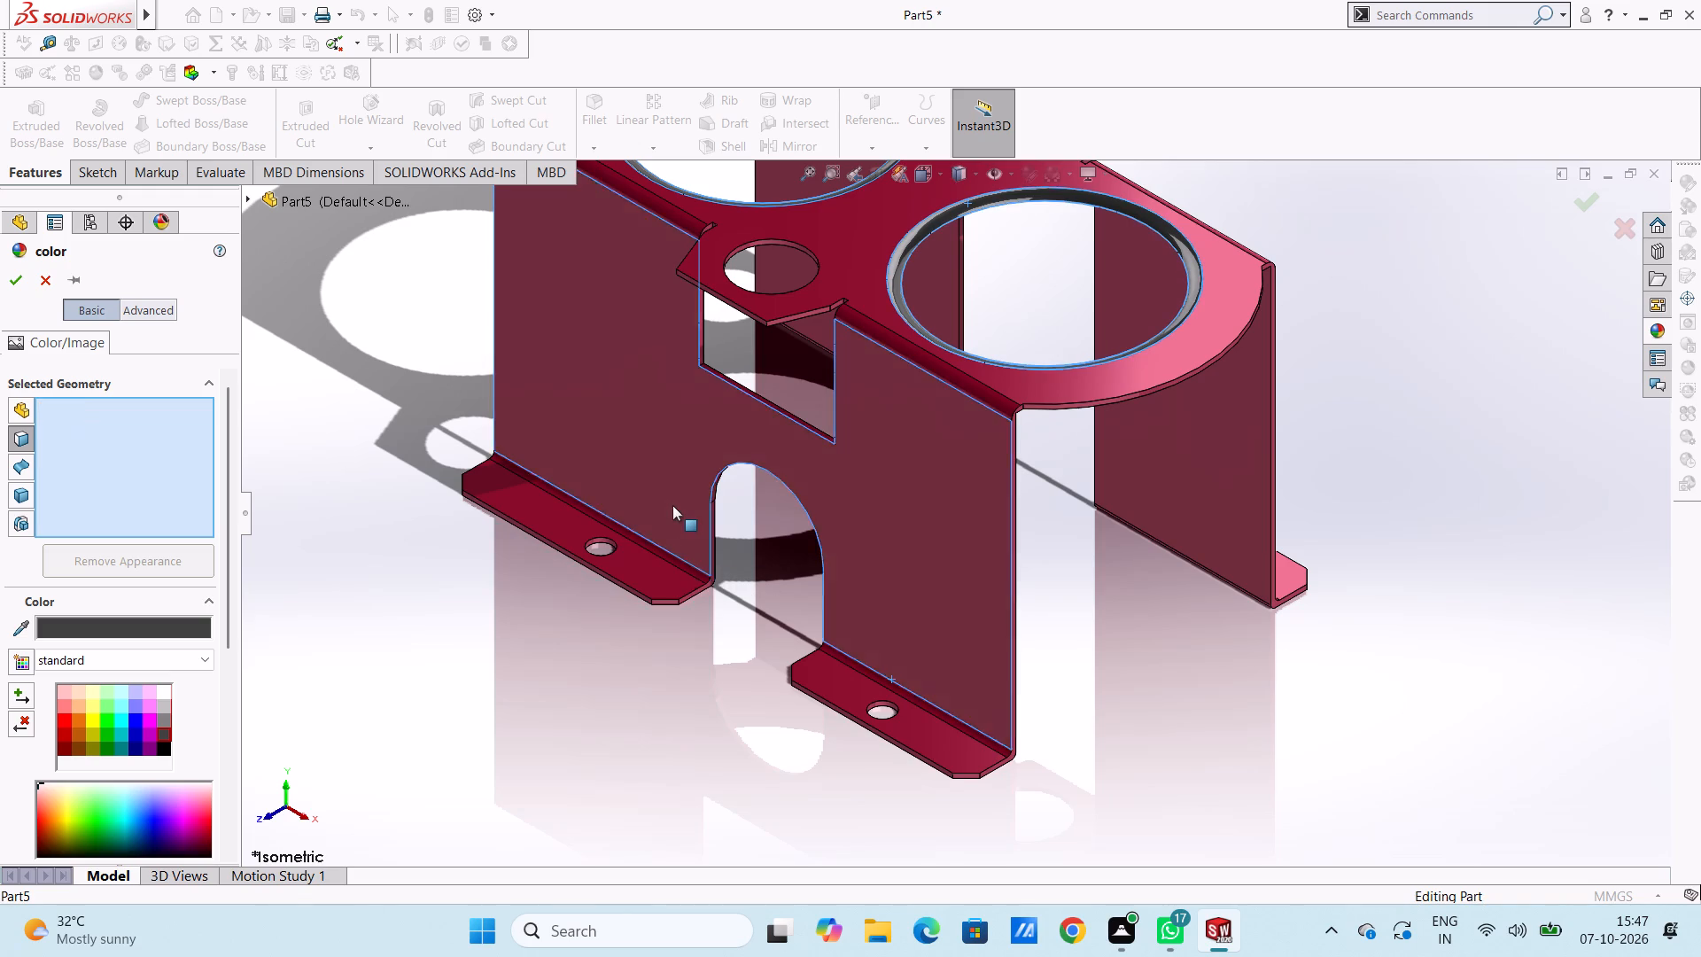
left_click(19, 283)
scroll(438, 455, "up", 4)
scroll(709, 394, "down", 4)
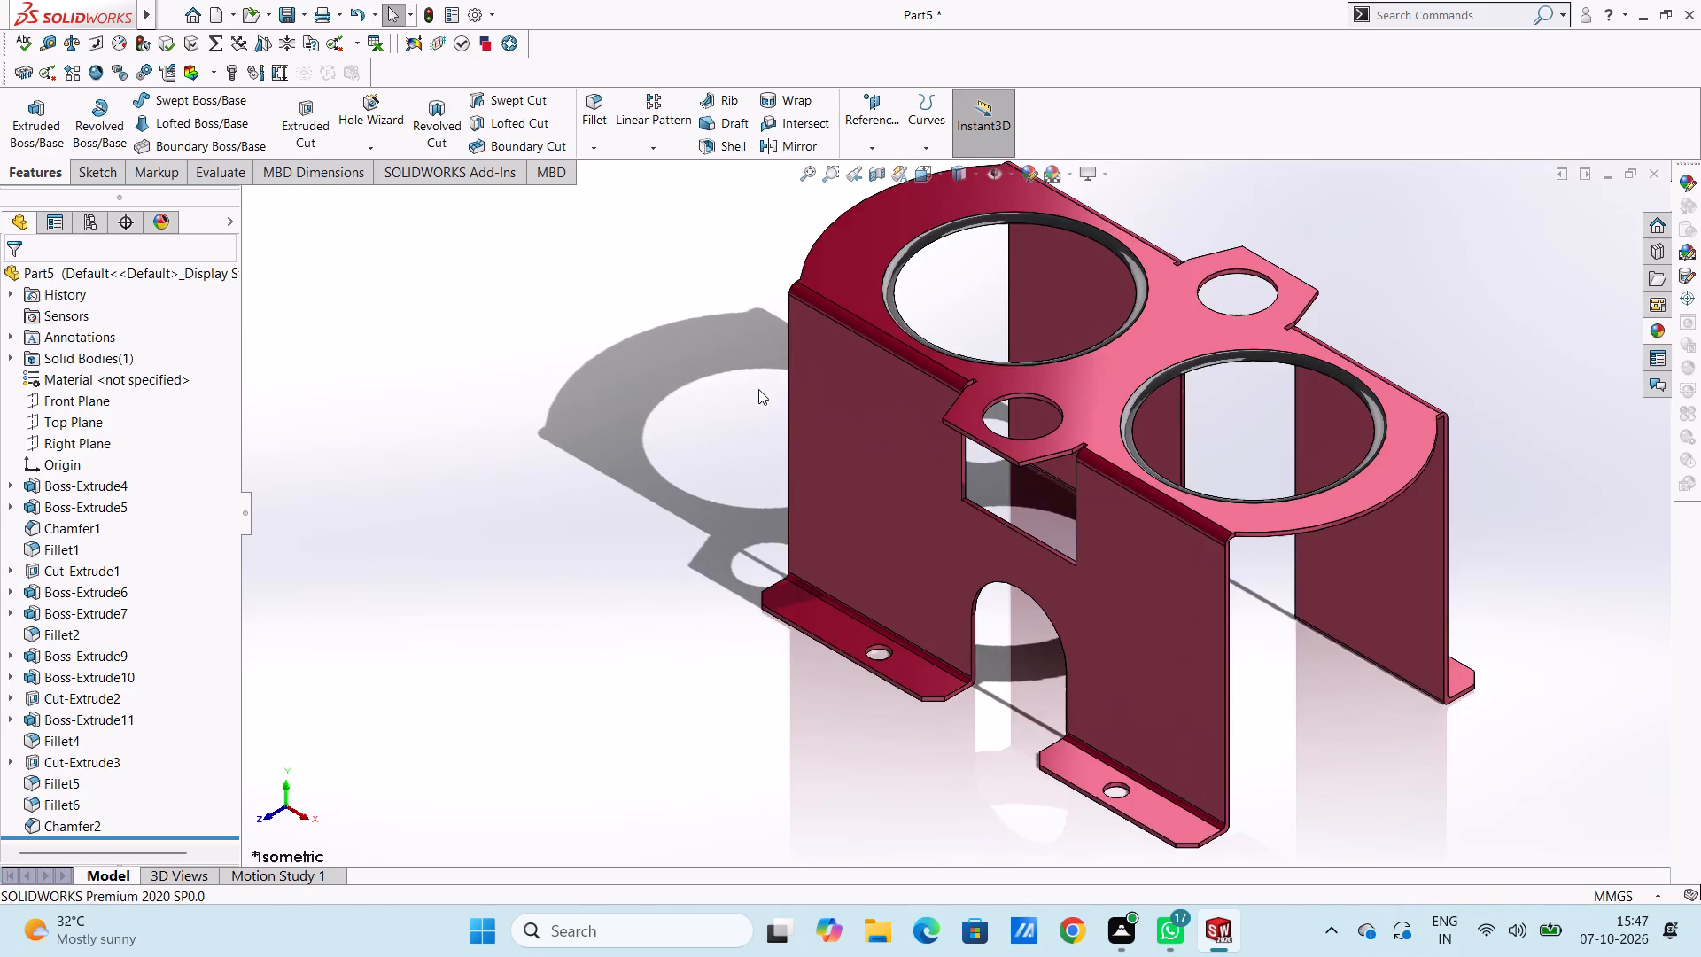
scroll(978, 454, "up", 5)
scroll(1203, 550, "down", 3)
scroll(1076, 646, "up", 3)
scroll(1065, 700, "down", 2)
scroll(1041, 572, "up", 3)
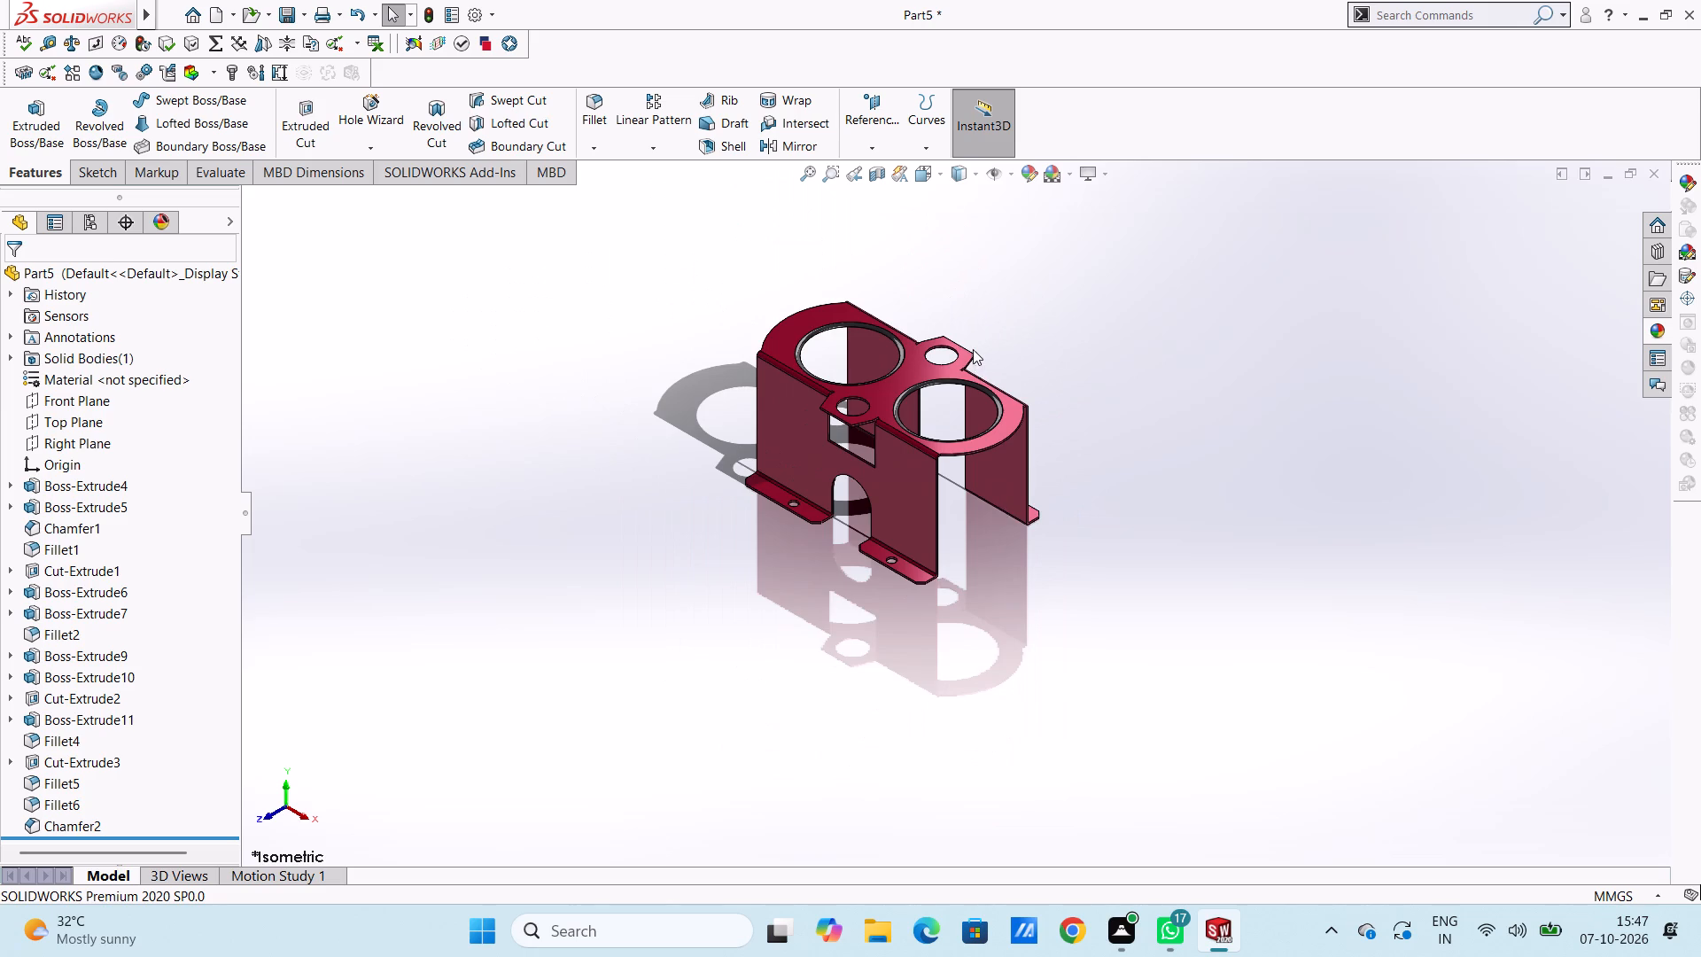
Apply the chromium plate metal appearance to the inner wall of the rear small round hole in the top plate.
scroll(973, 349, "down", 4)
scroll(875, 370, "down", 2)
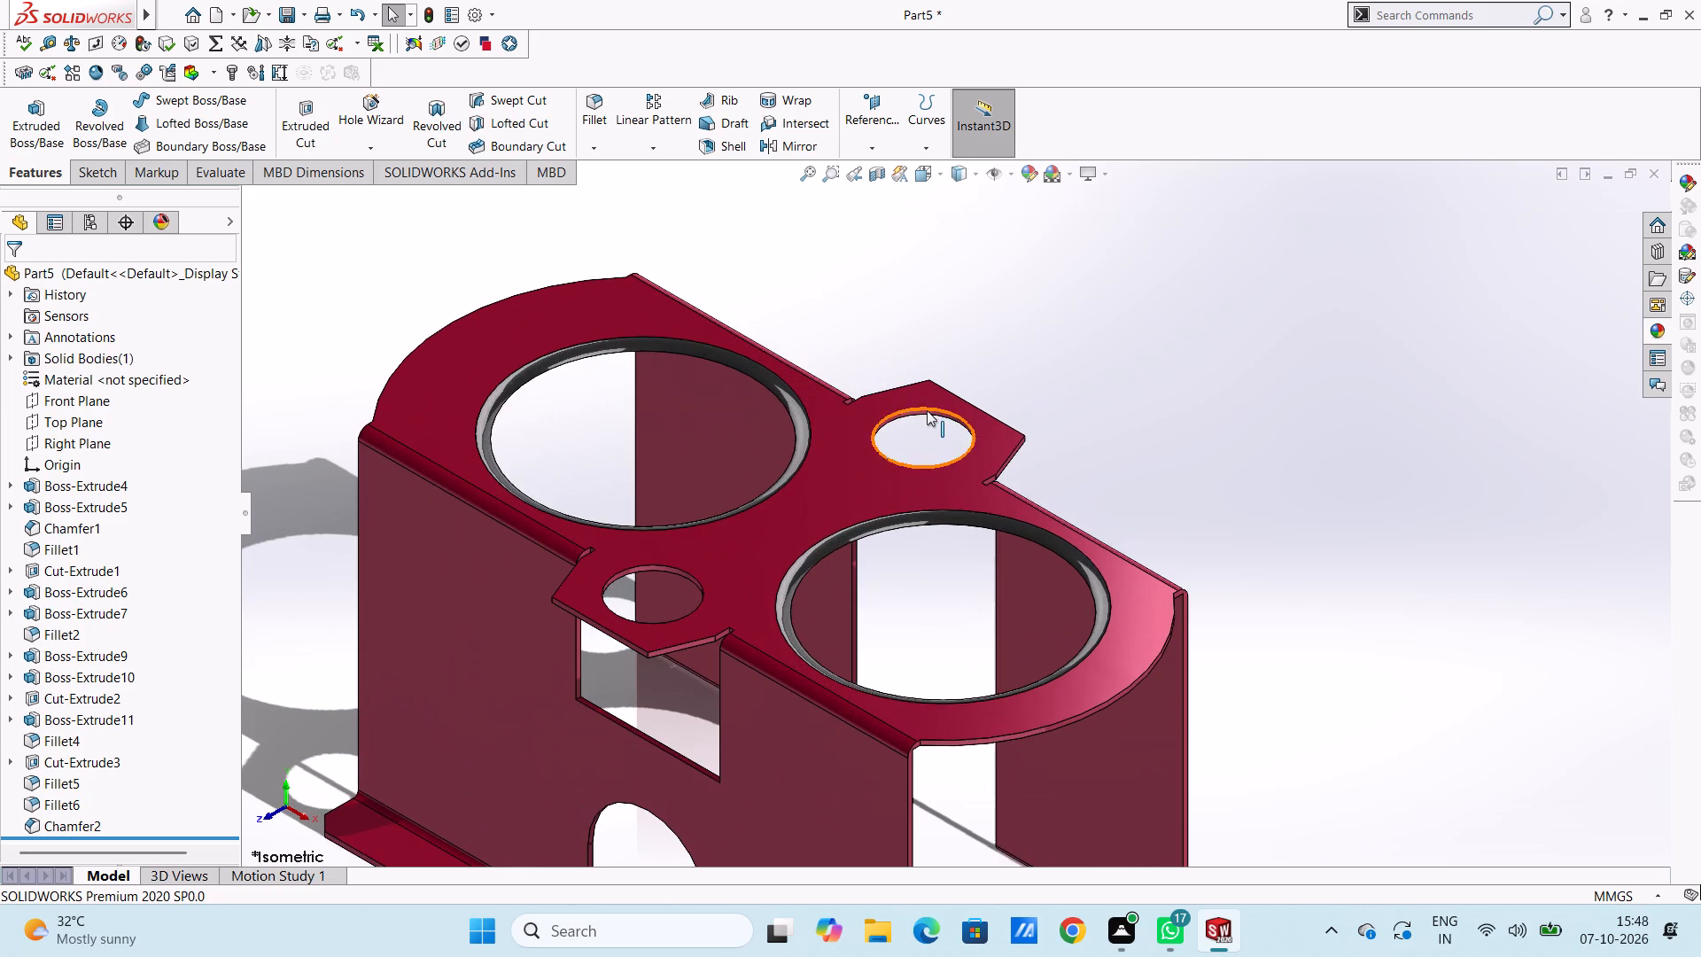
scroll(927, 413, "down", 2)
left_click(1660, 329)
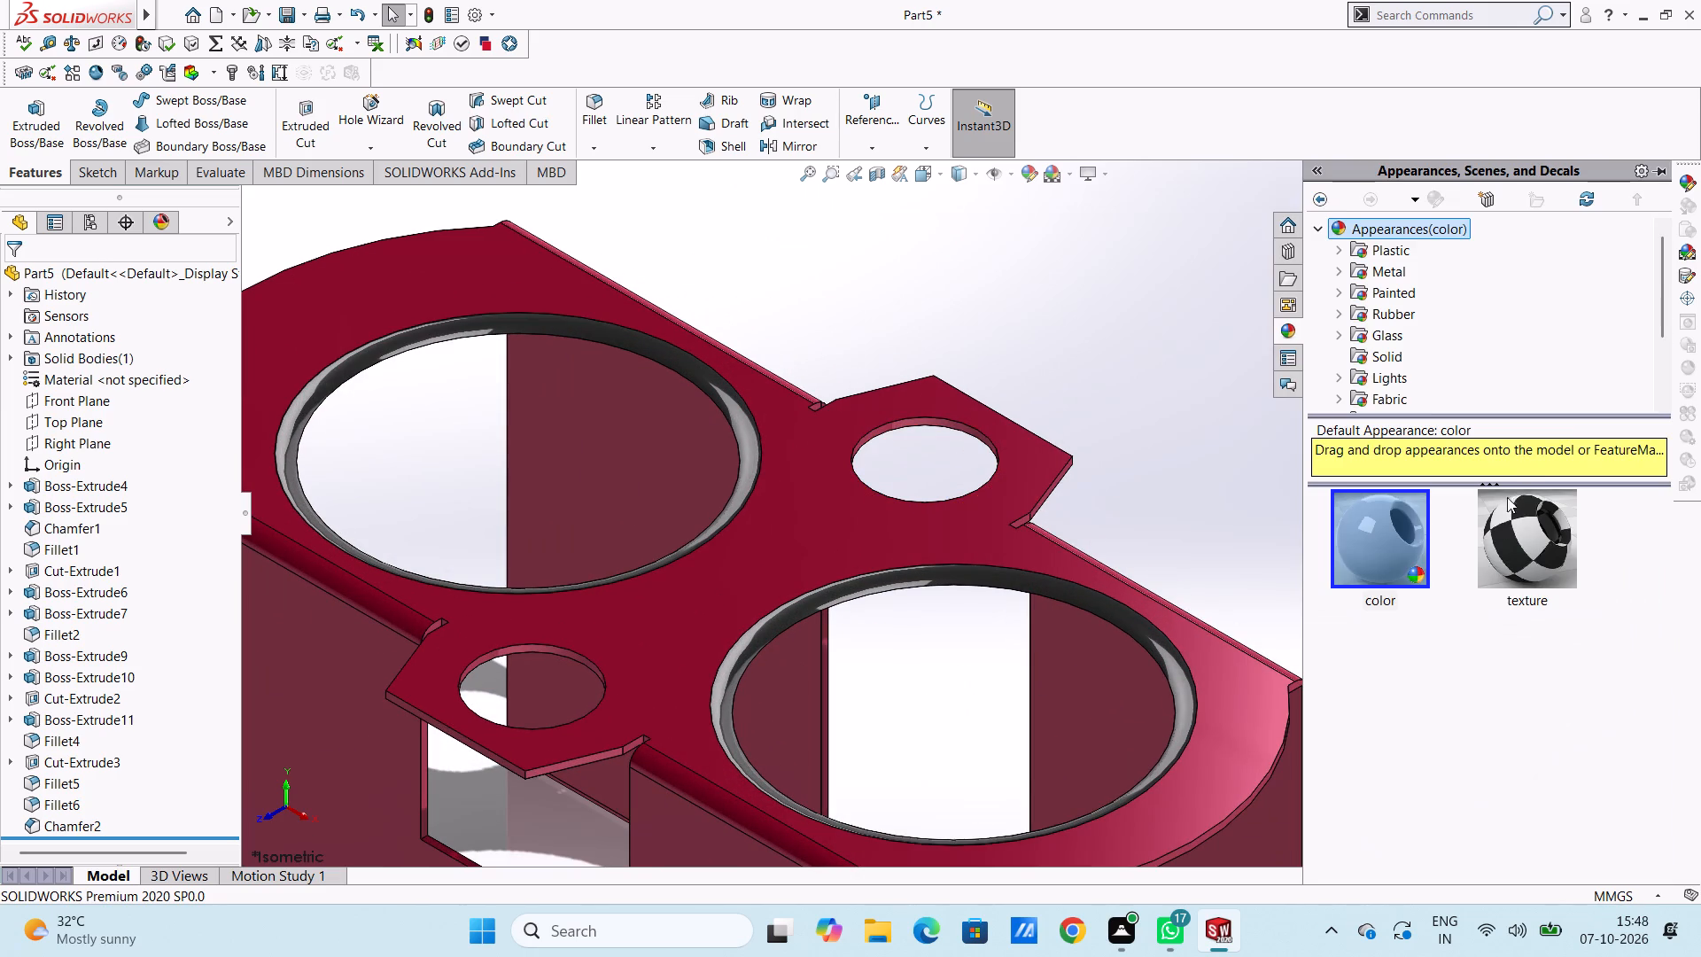
left_click(1370, 261)
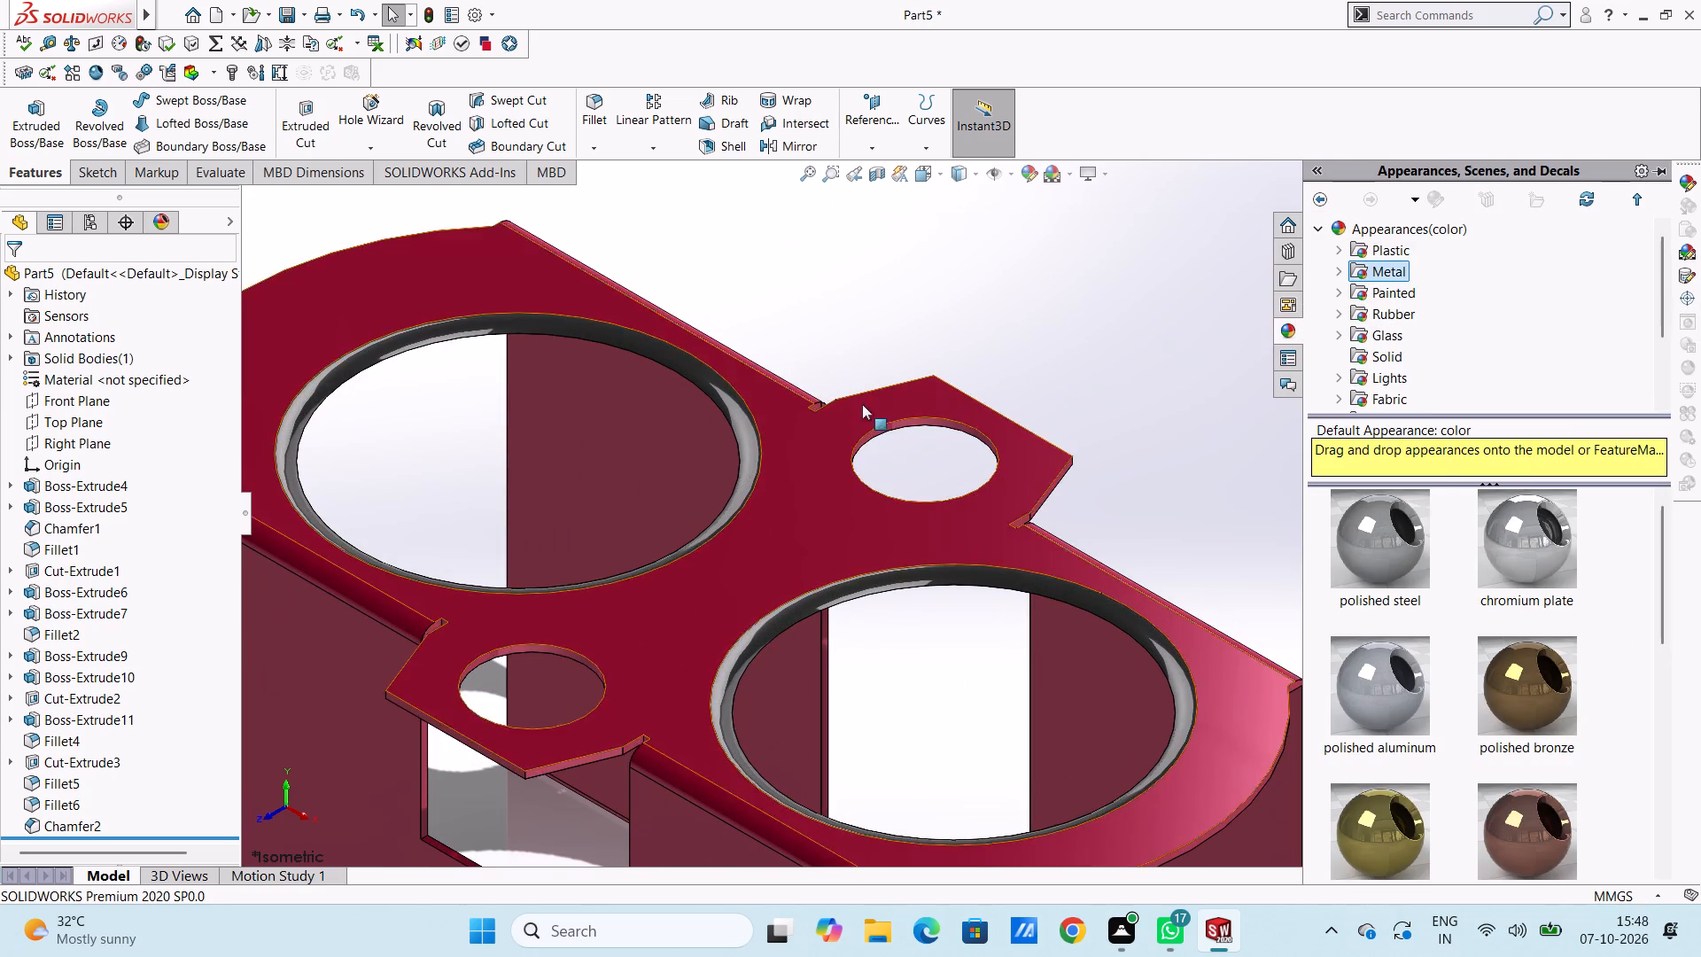
scroll(831, 431, "down", 4)
left_click_drag(1539, 519, 1128, 449)
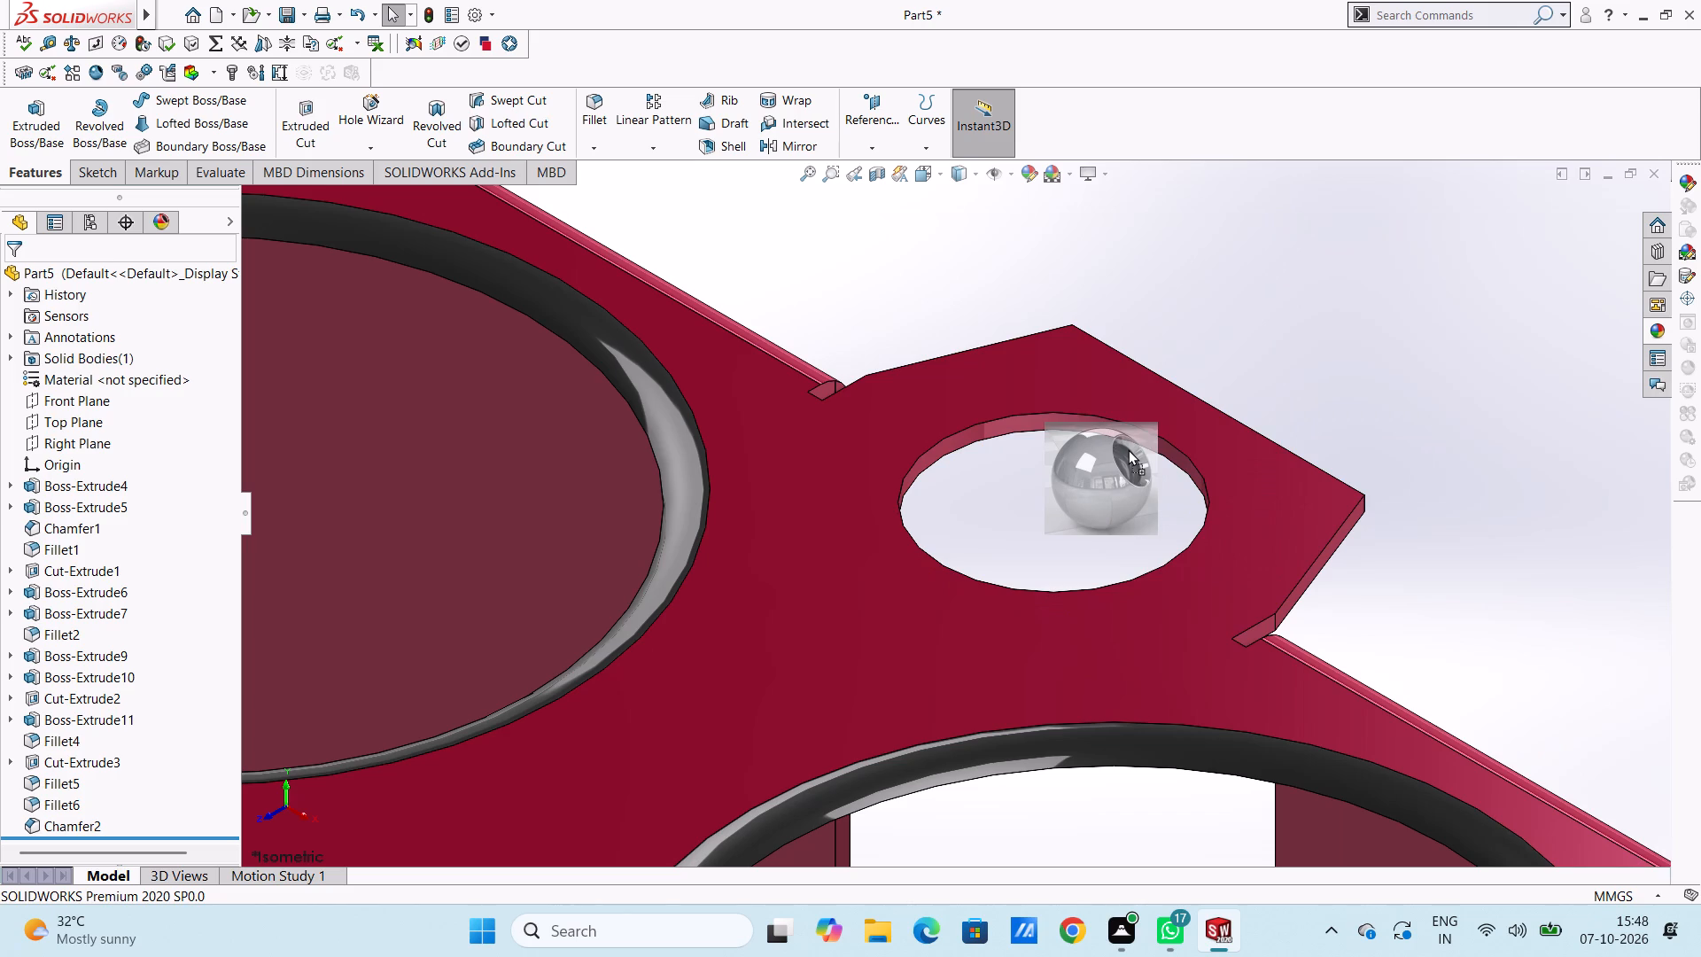
left_click_drag(1128, 449, 1137, 401)
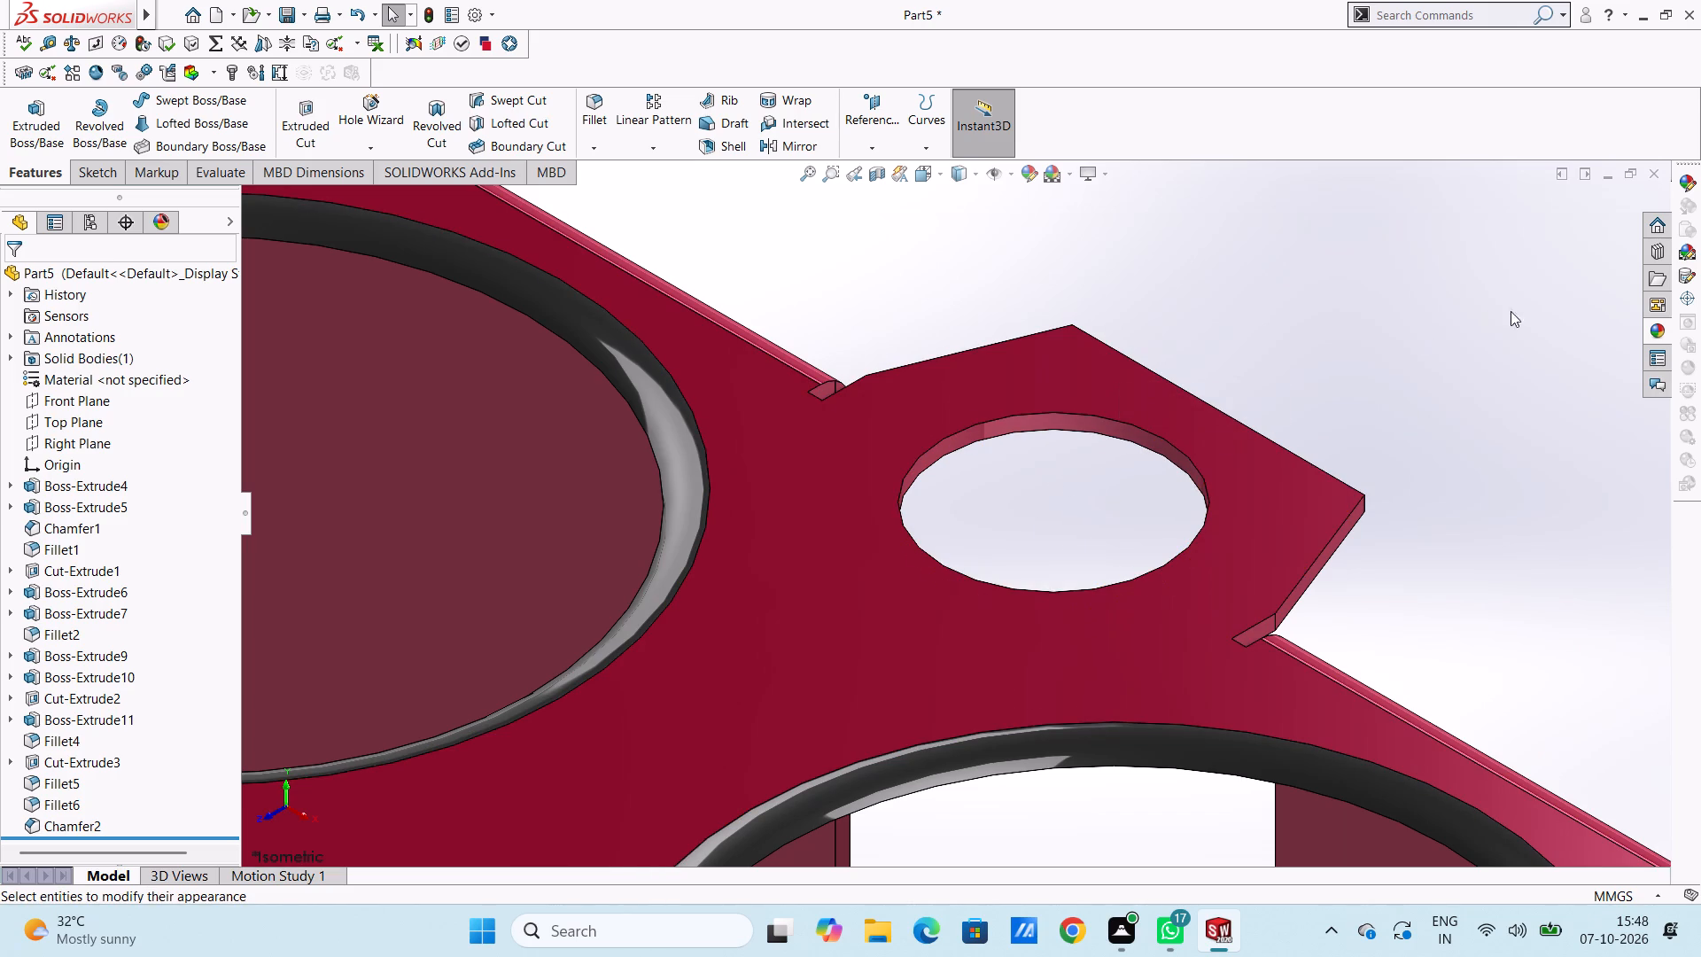
left_click(1651, 328)
scroll(1088, 529, "down", 5)
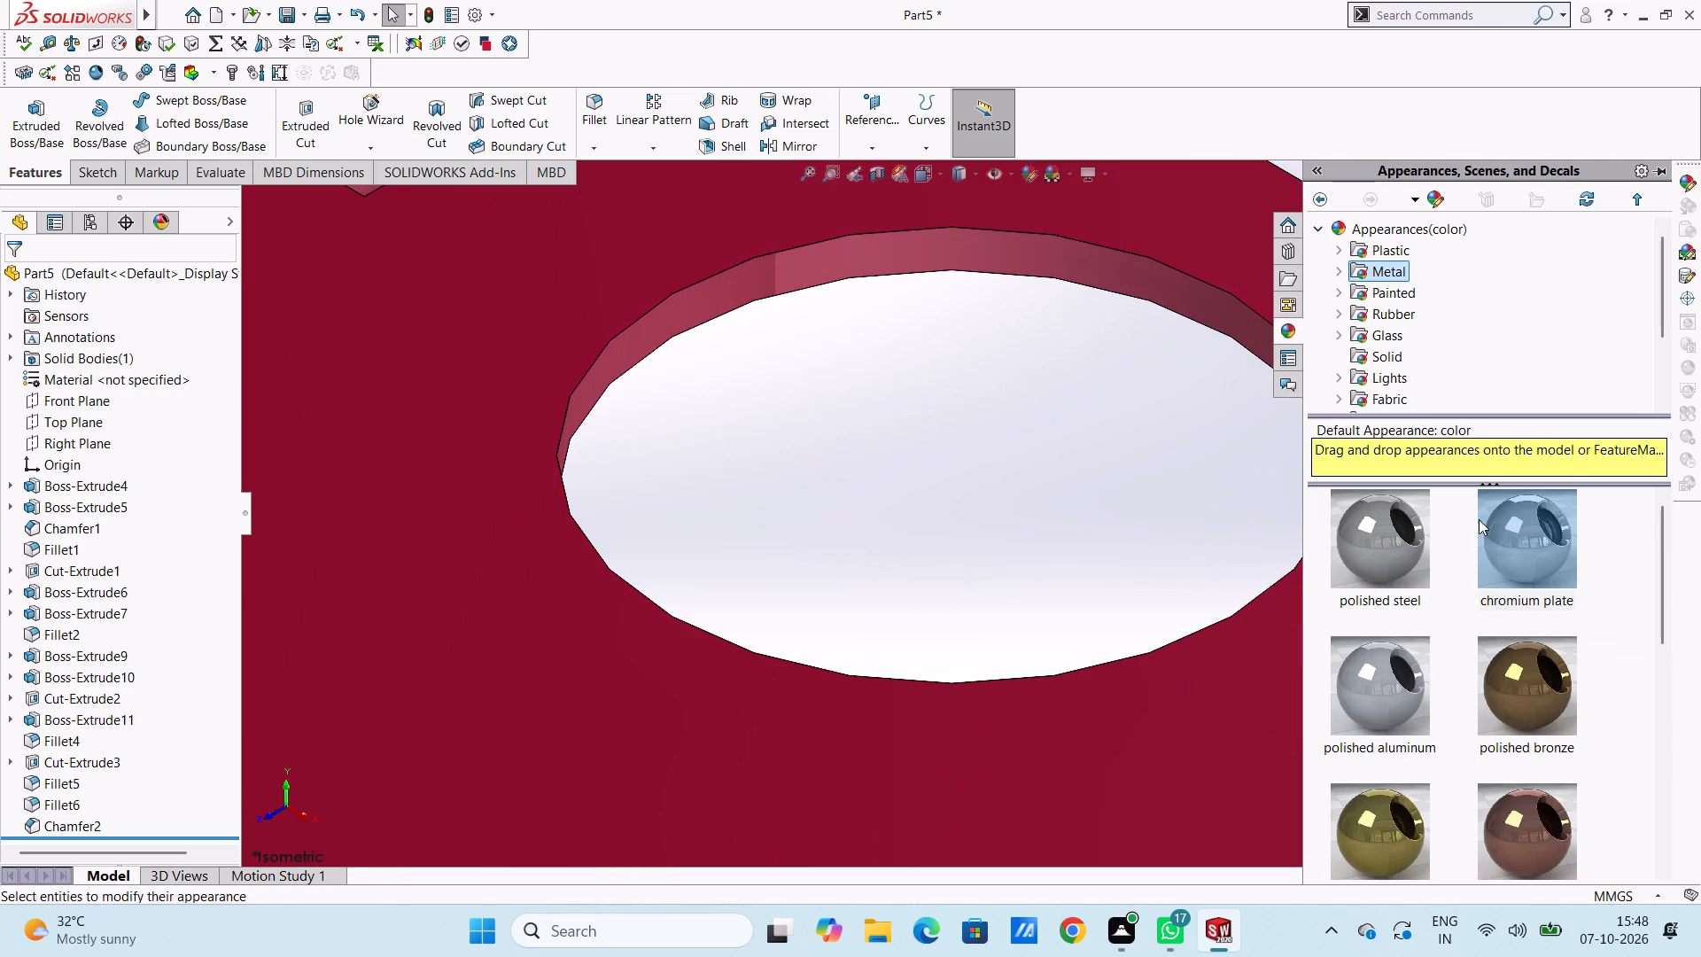
left_click_drag(1526, 540, 1059, 270)
left_click(1059, 270)
scroll(988, 390, "up", 11)
scroll(812, 510, "up", 3)
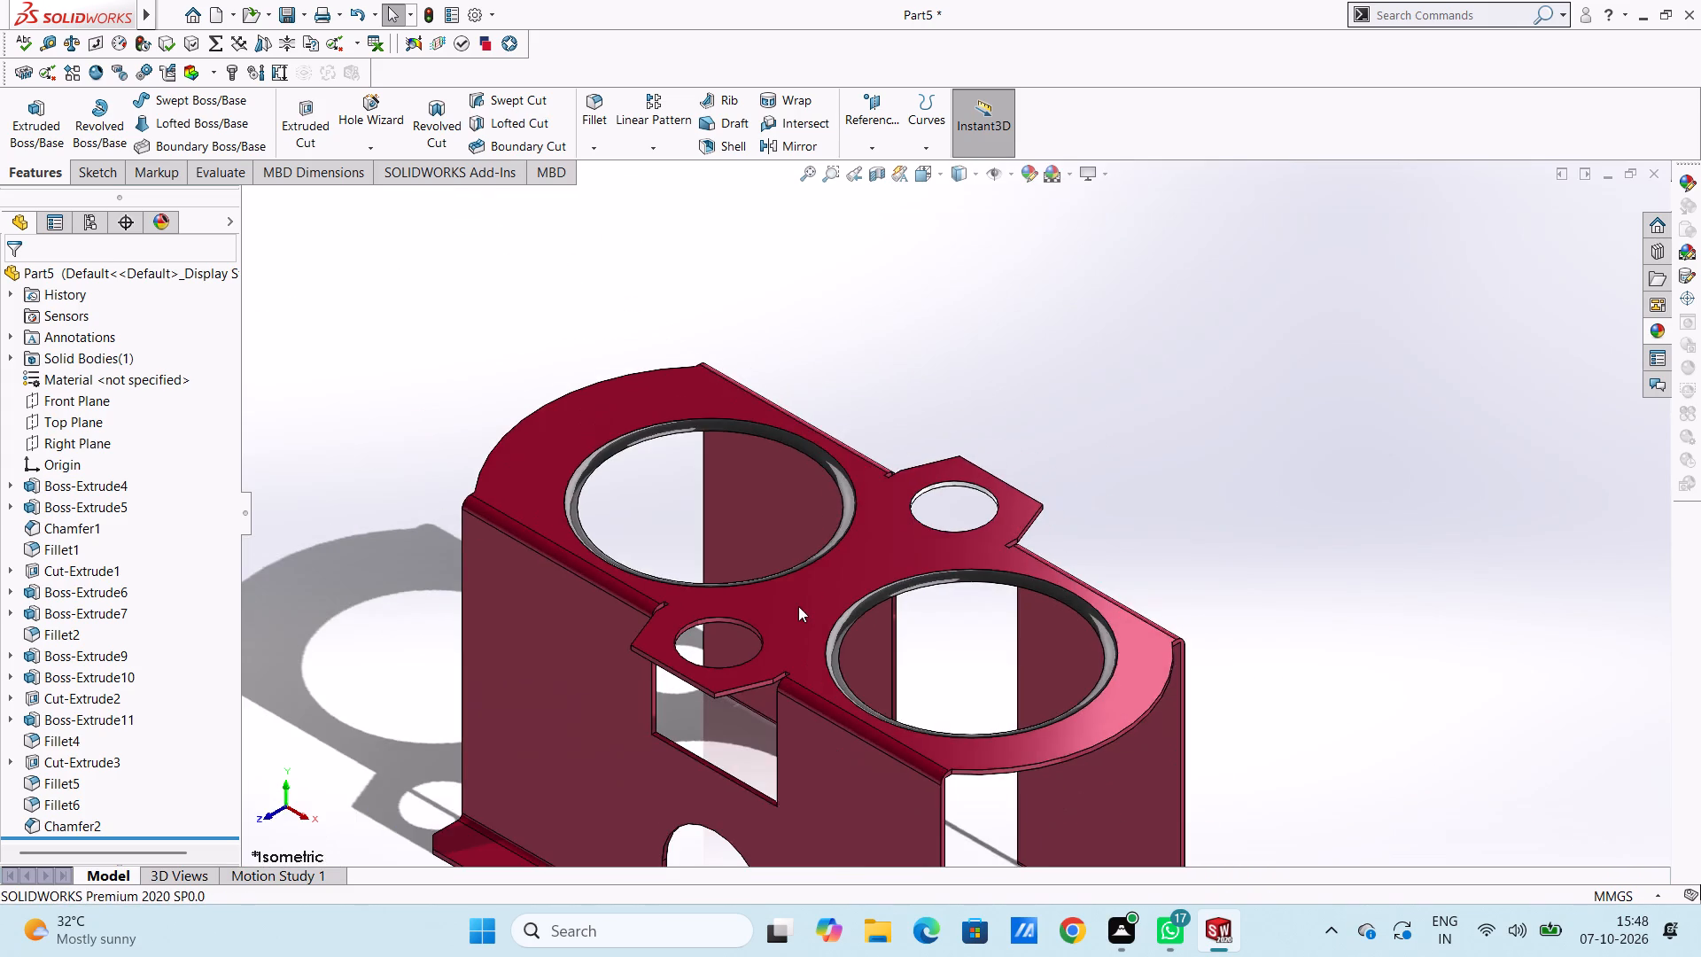
Apply the chromium plate appearance to the inner wall of the front small round hole in the top plate.
scroll(796, 606, "down", 11)
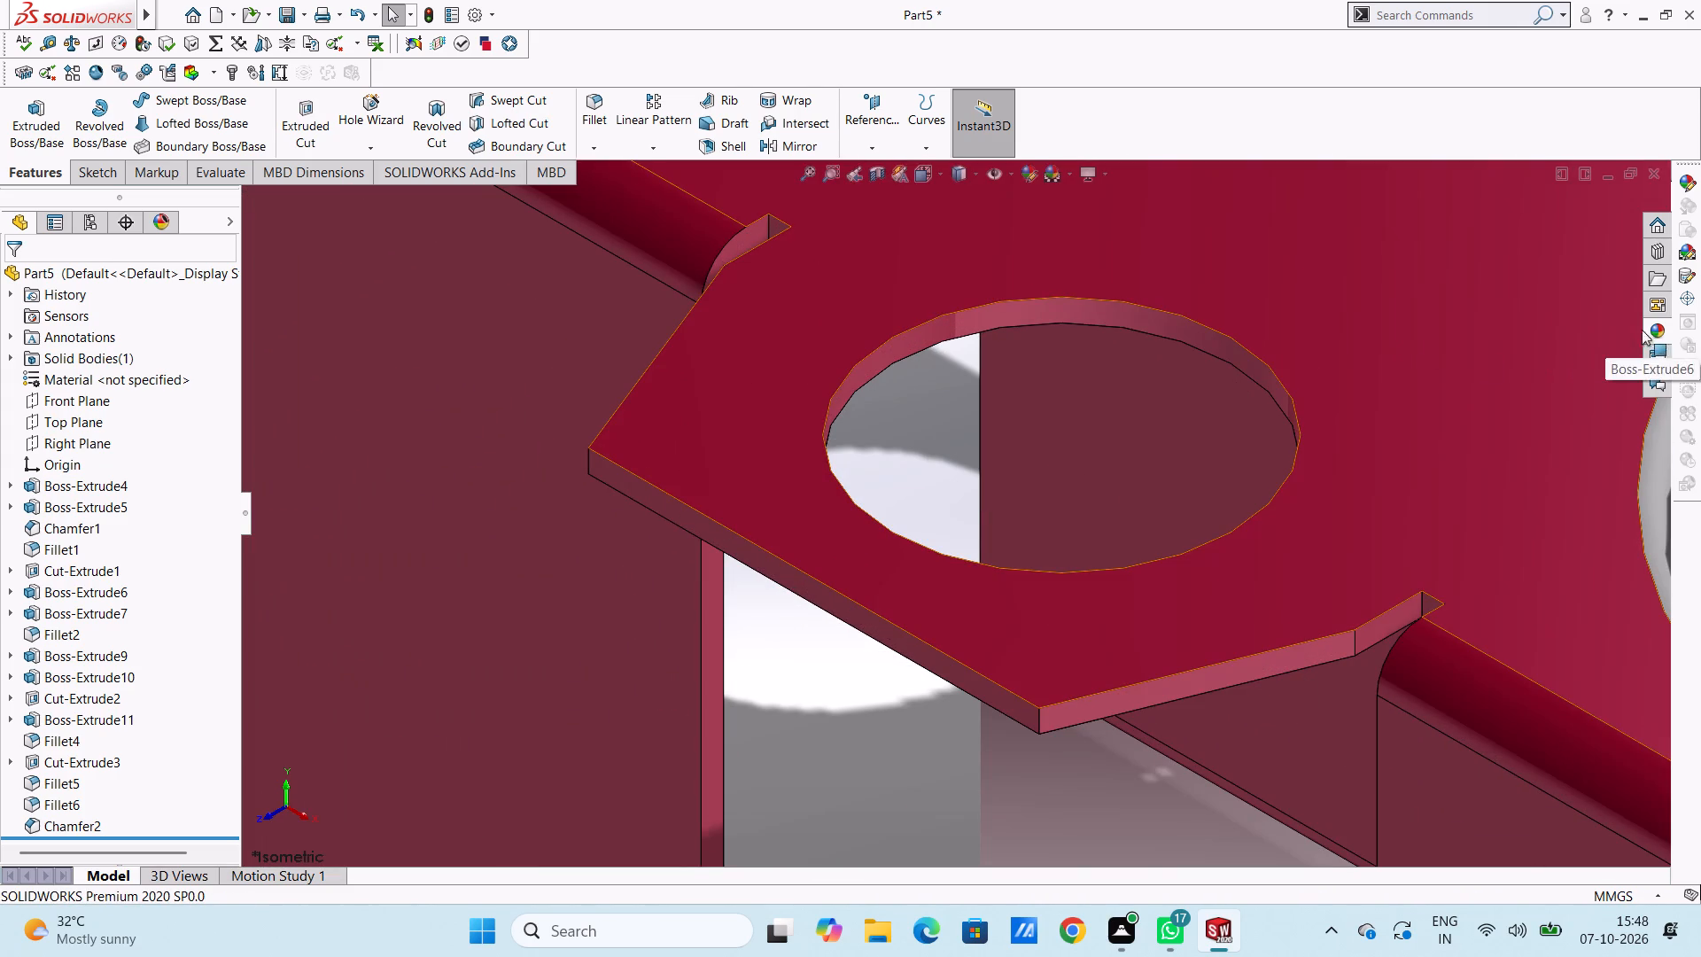
left_click(1646, 328)
left_click_drag(1523, 538, 961, 416)
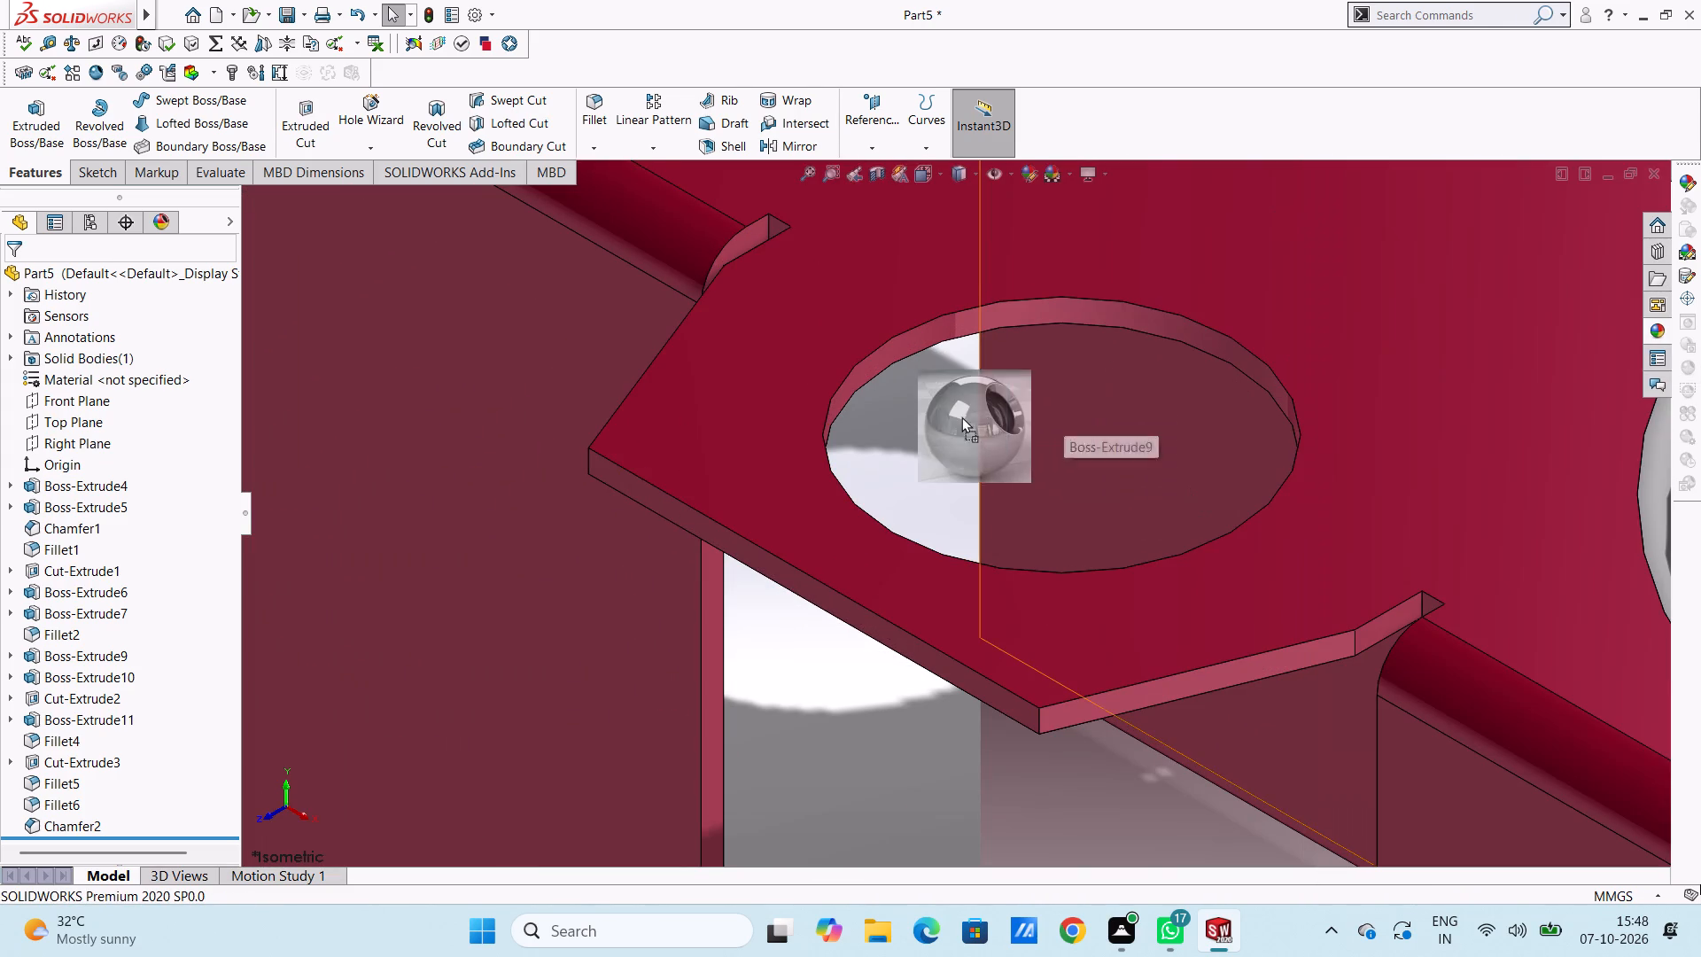
left_click_drag(961, 416, 1128, 325)
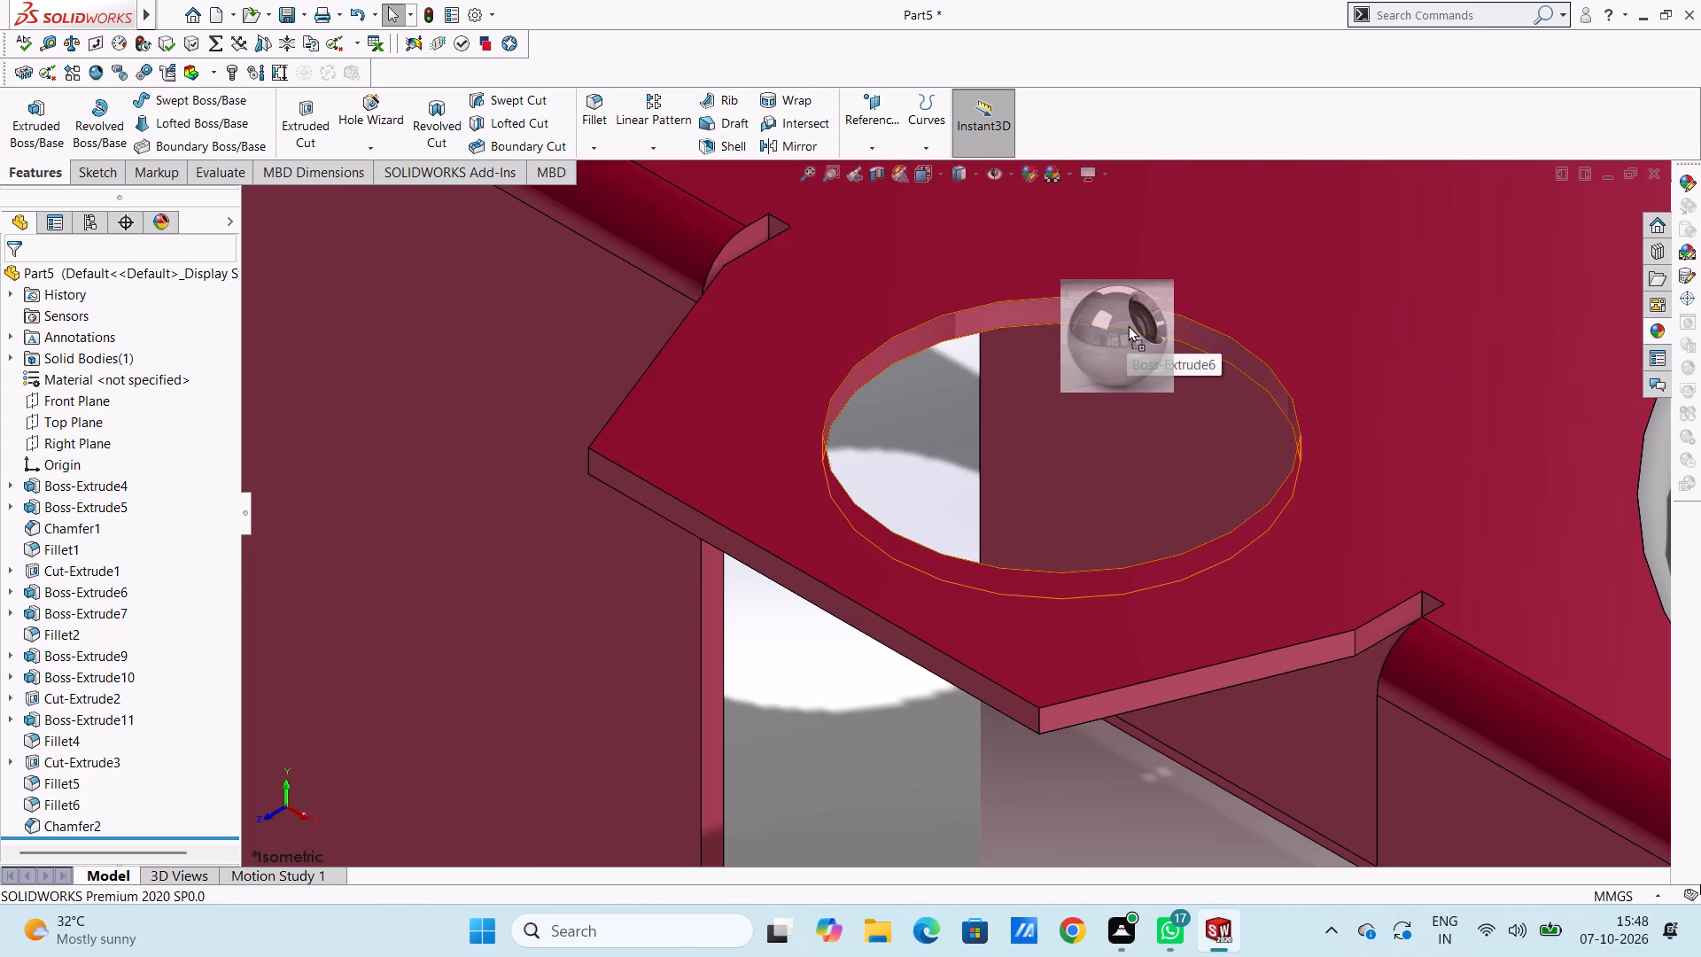
left_click_drag(1128, 325, 1130, 325)
left_click(1129, 324)
Apply the chromium plate appearance to the Cut-Extrude1 feature, covering the hole walls in the front mounting flanges.
scroll(1104, 377, "up", 5)
scroll(1015, 444, "up", 5)
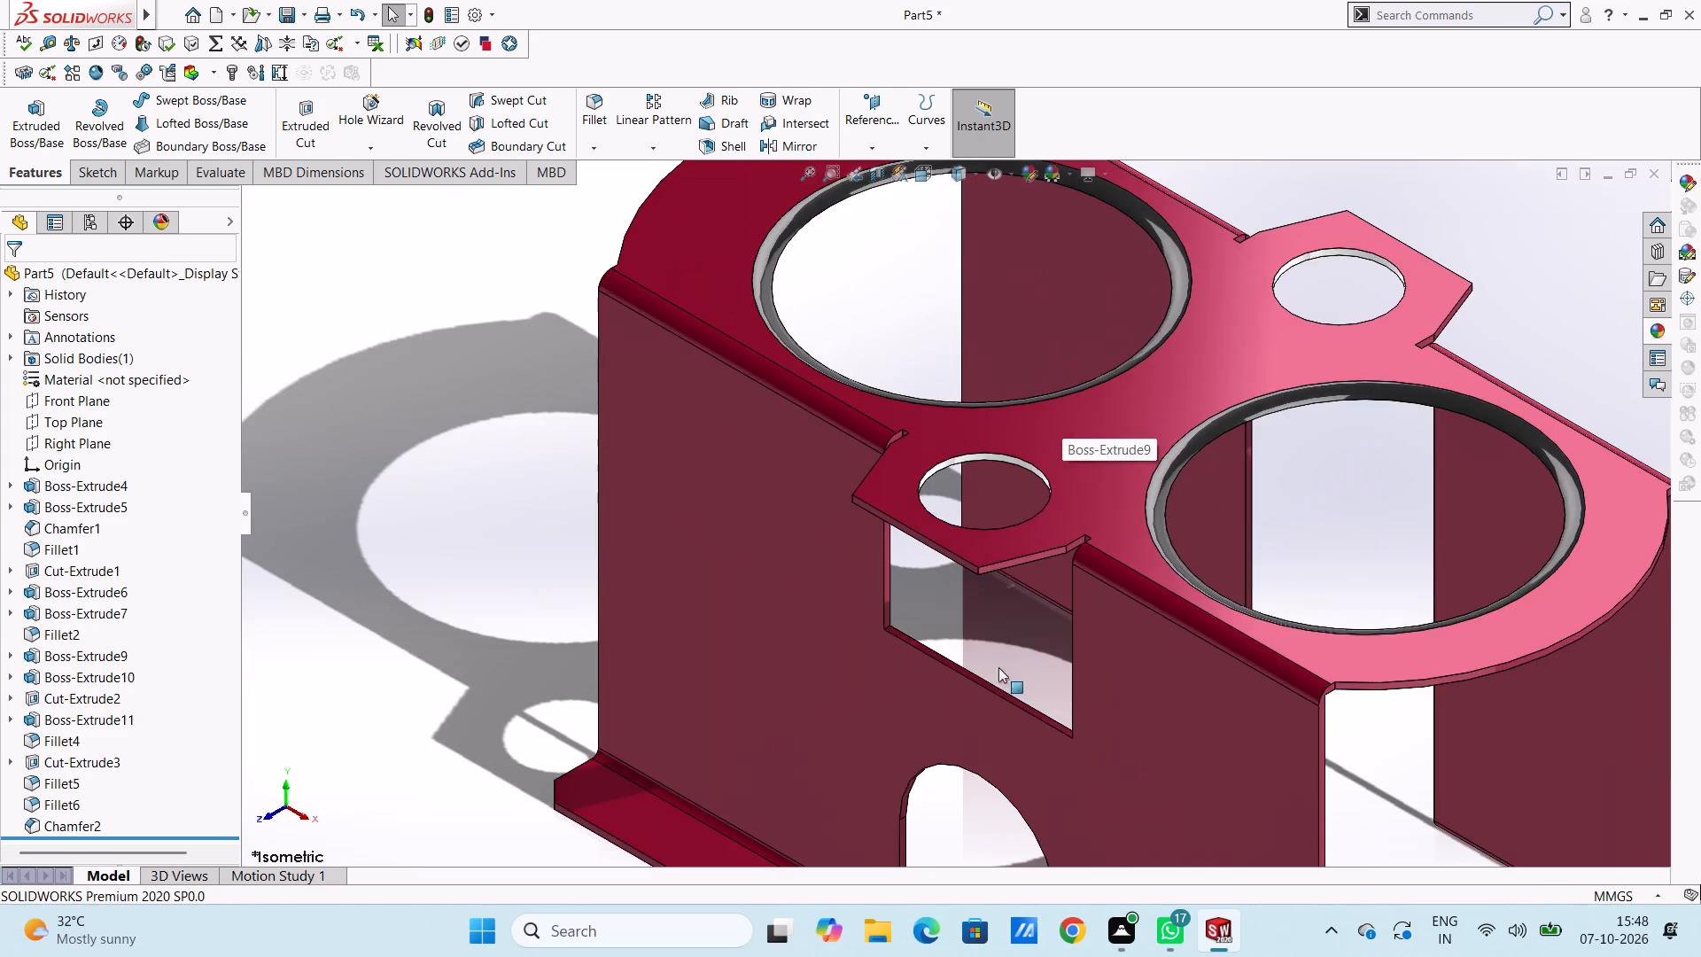
scroll(972, 691, "up", 5)
scroll(1004, 701, "down", 5)
scroll(989, 472, "down", 5)
scroll(935, 697, "down", 5)
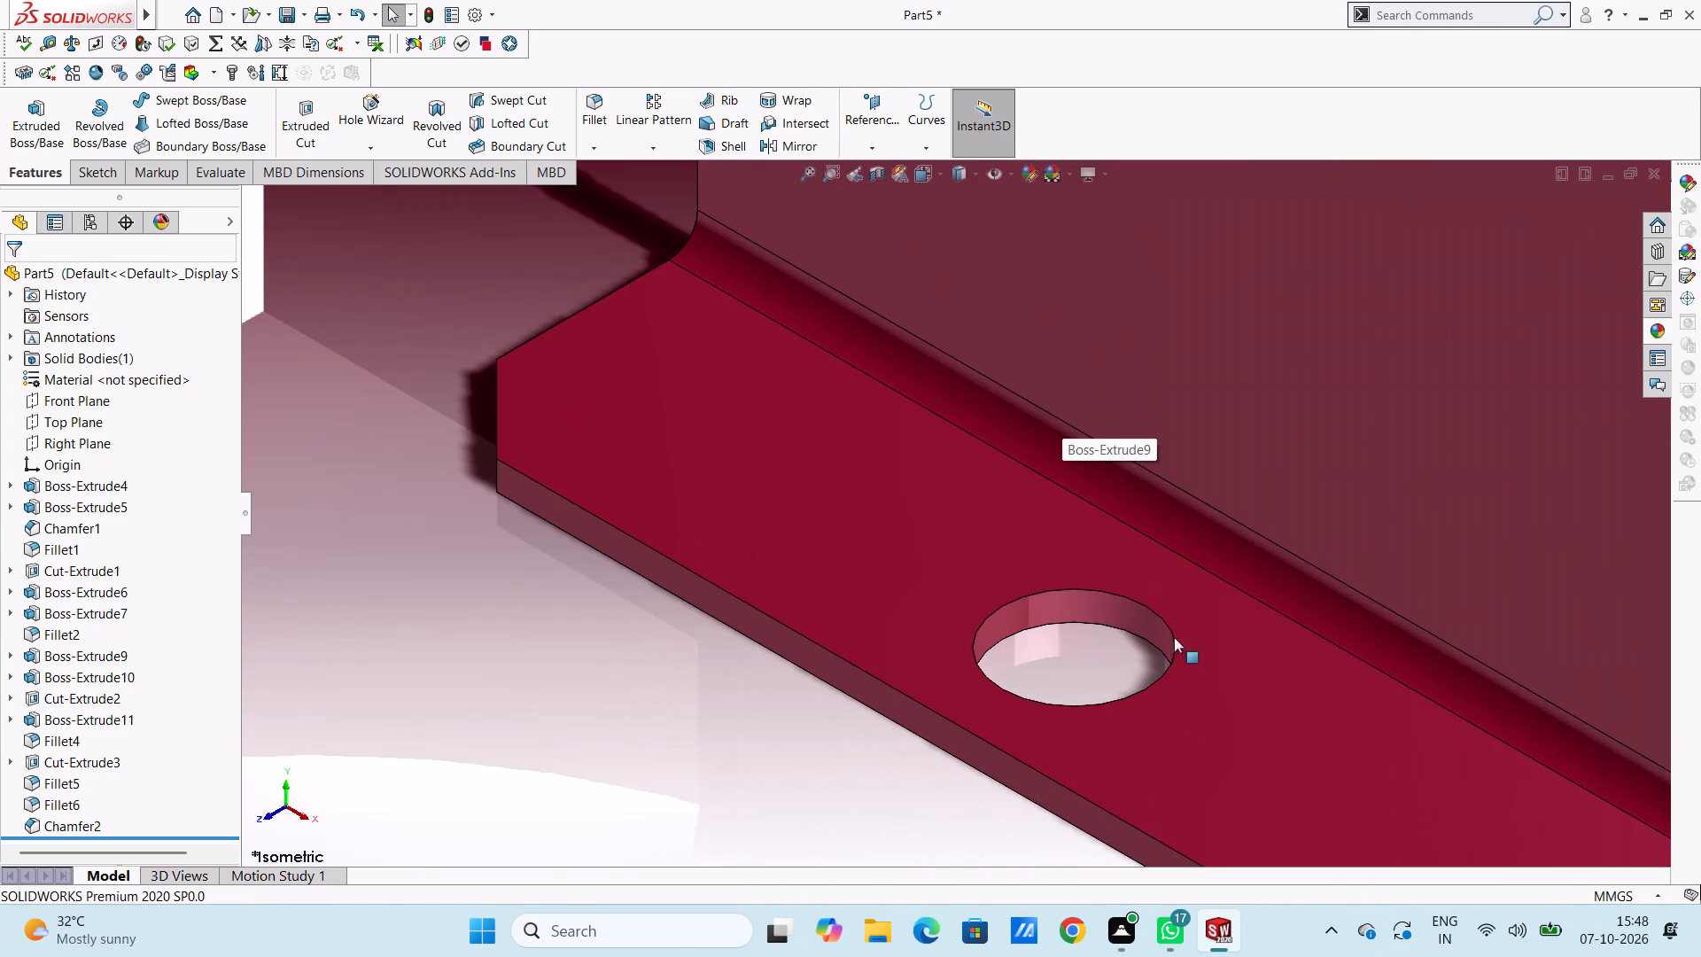
left_click(1654, 326)
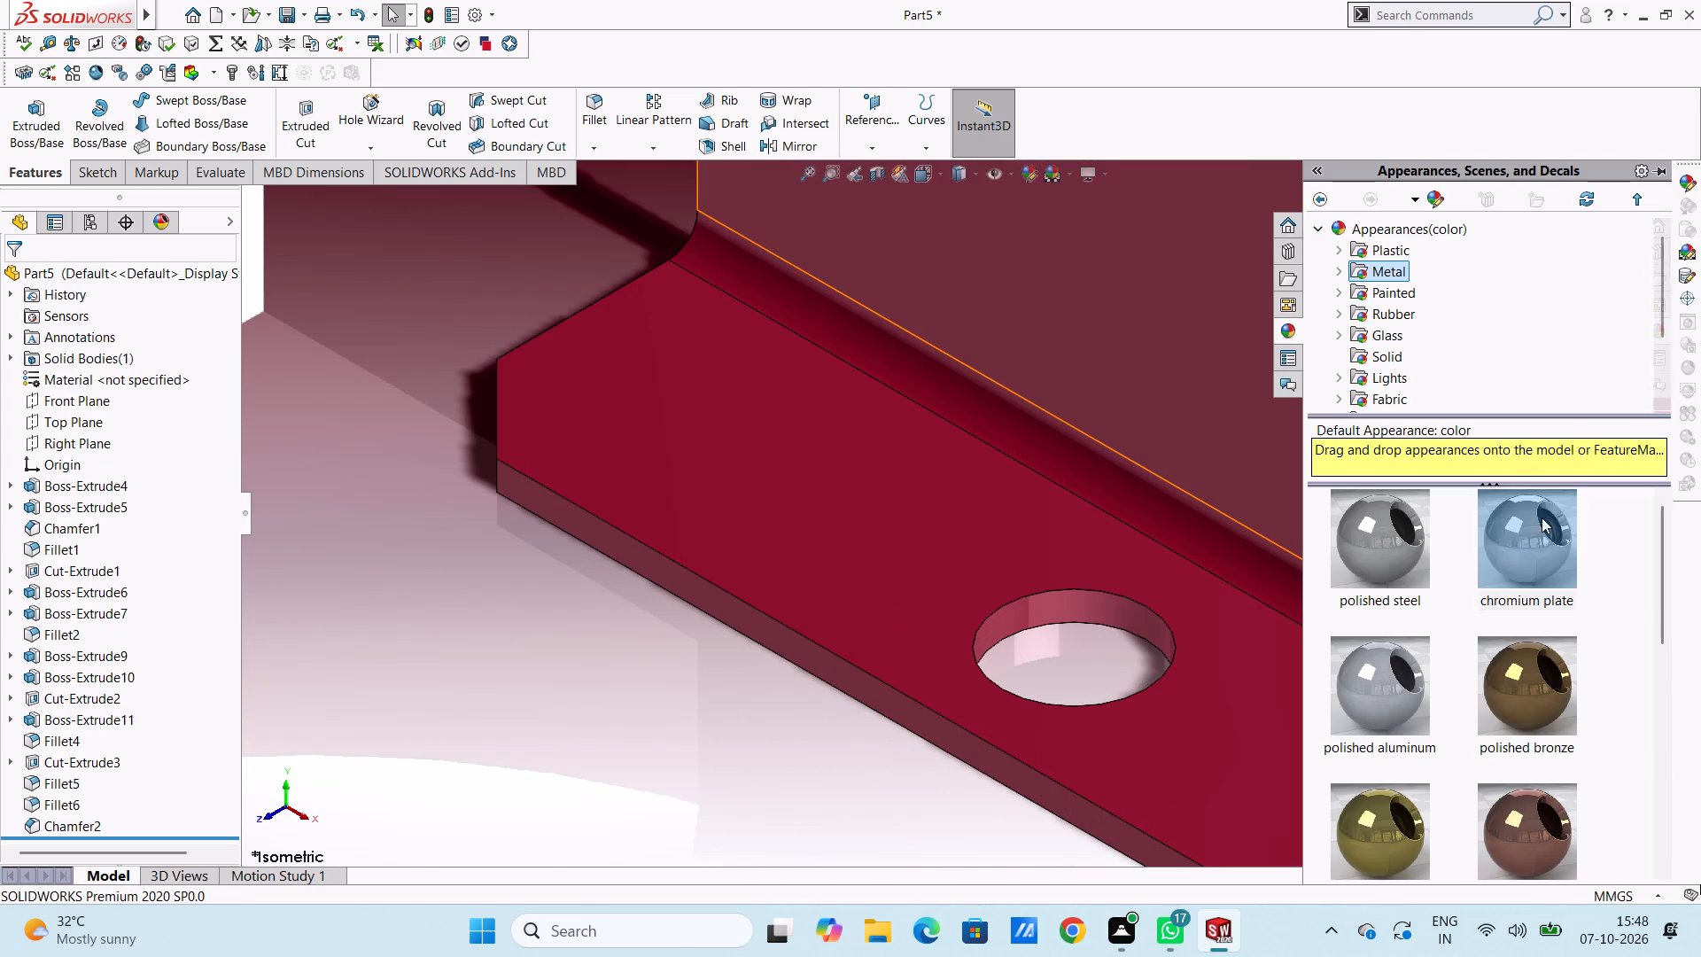
left_click_drag(1540, 517, 1101, 619)
left_click(1129, 615)
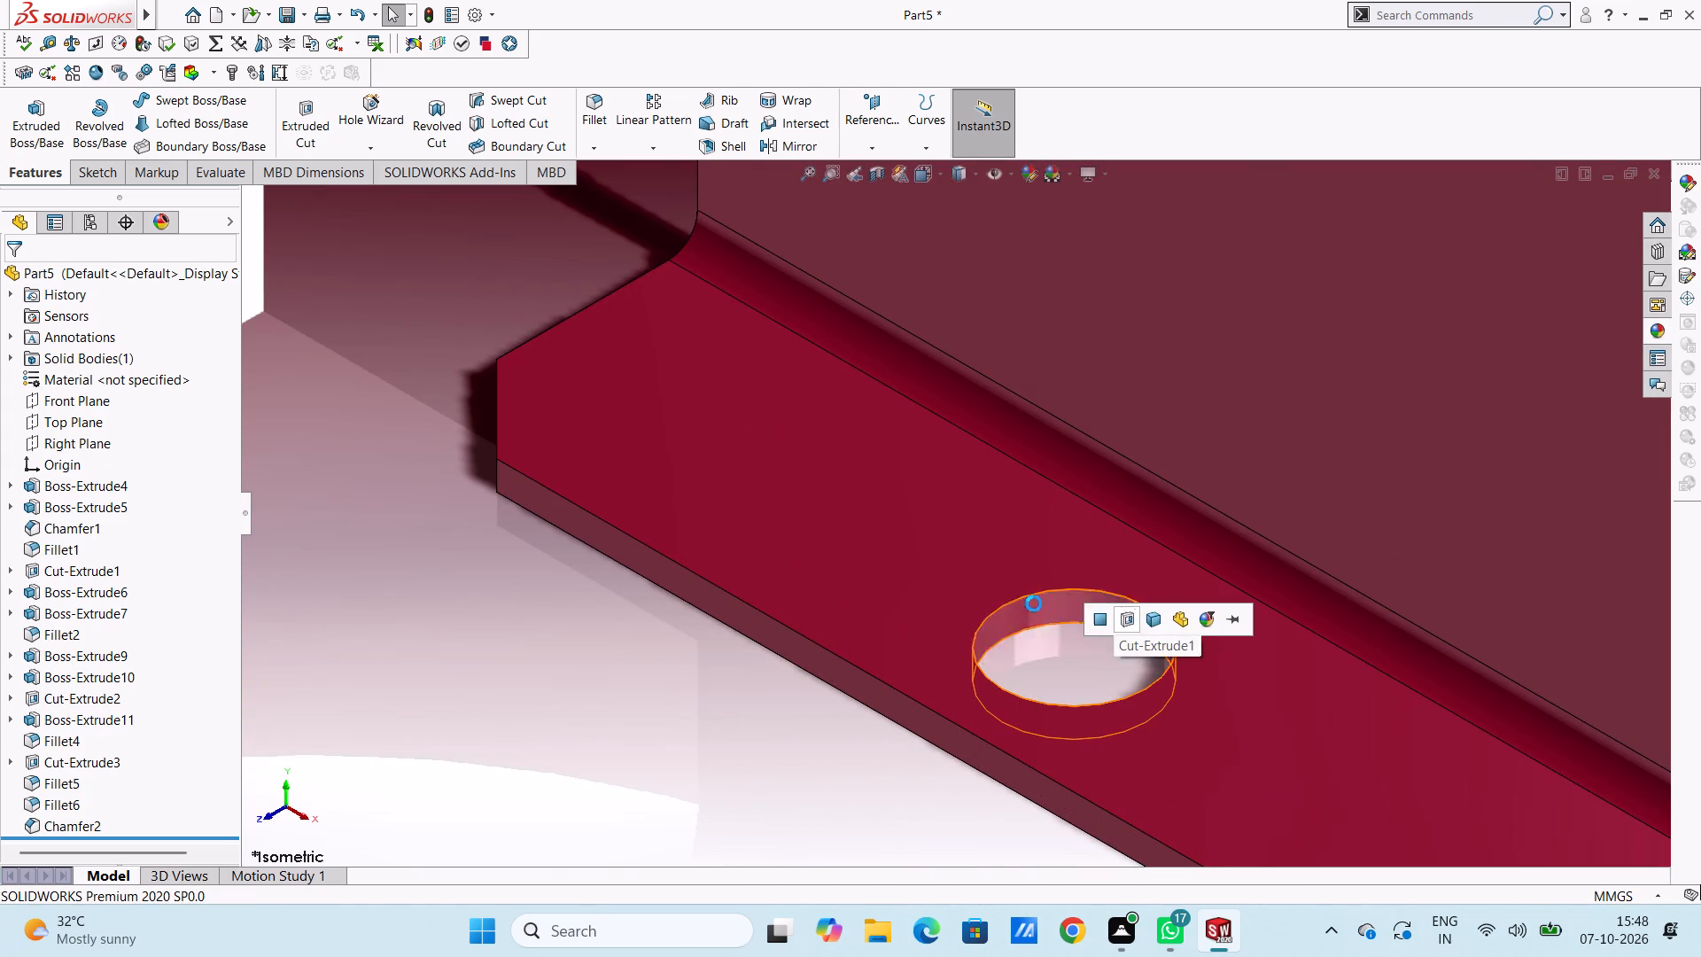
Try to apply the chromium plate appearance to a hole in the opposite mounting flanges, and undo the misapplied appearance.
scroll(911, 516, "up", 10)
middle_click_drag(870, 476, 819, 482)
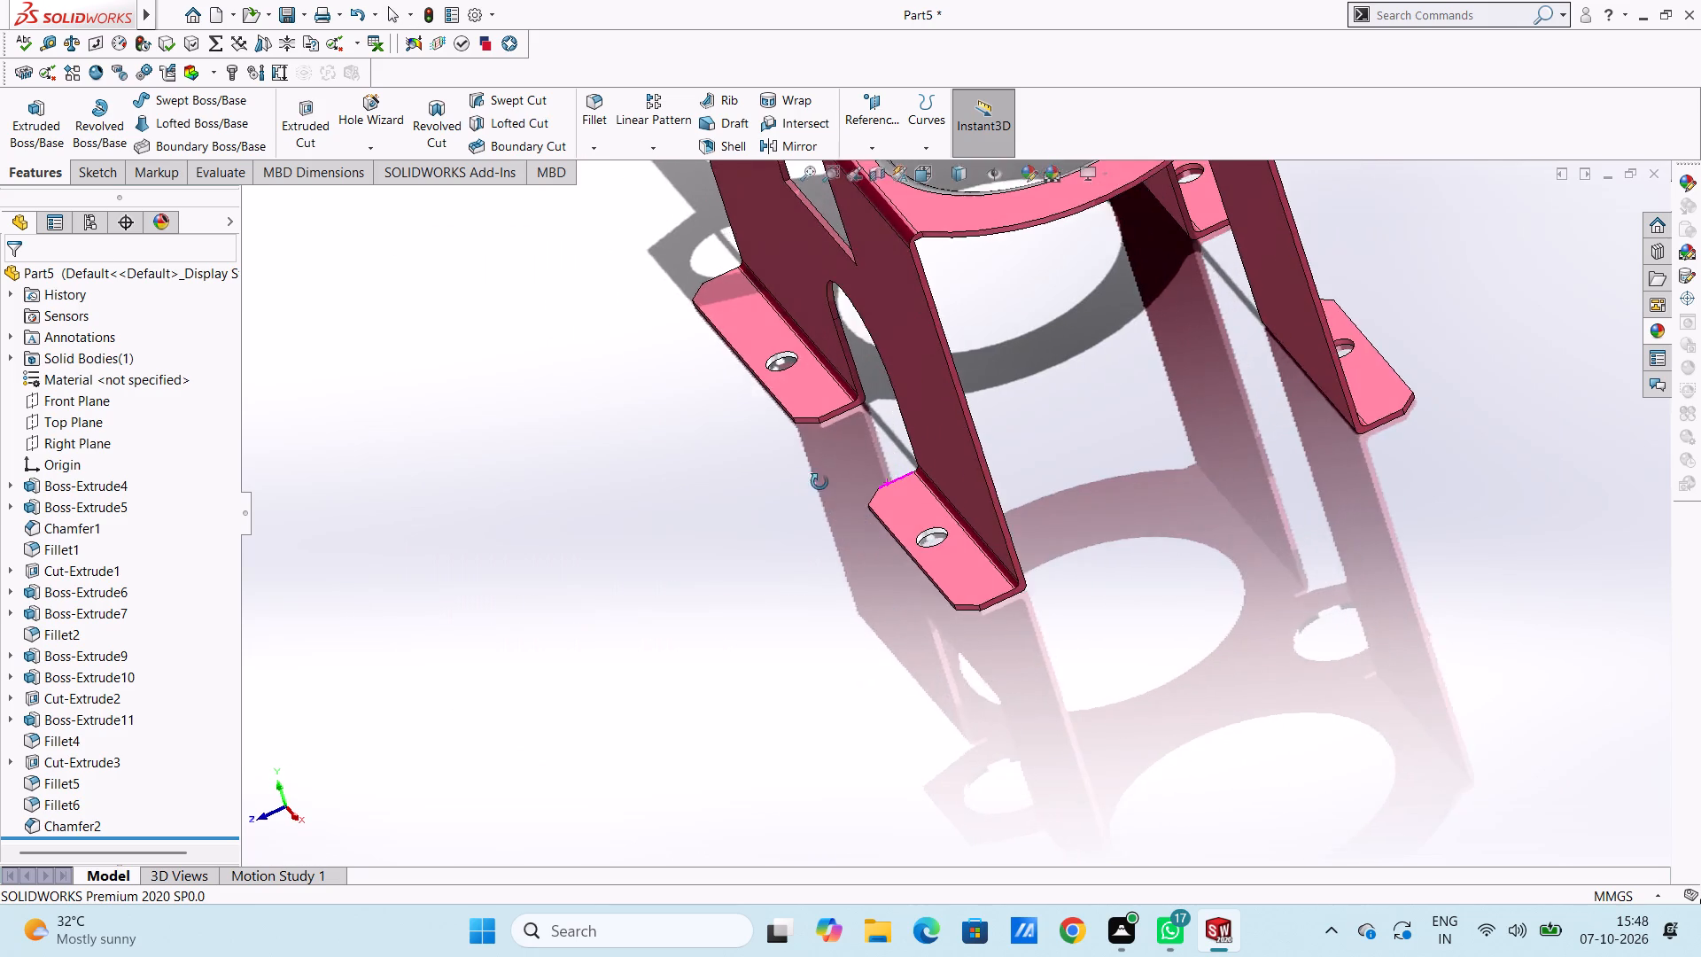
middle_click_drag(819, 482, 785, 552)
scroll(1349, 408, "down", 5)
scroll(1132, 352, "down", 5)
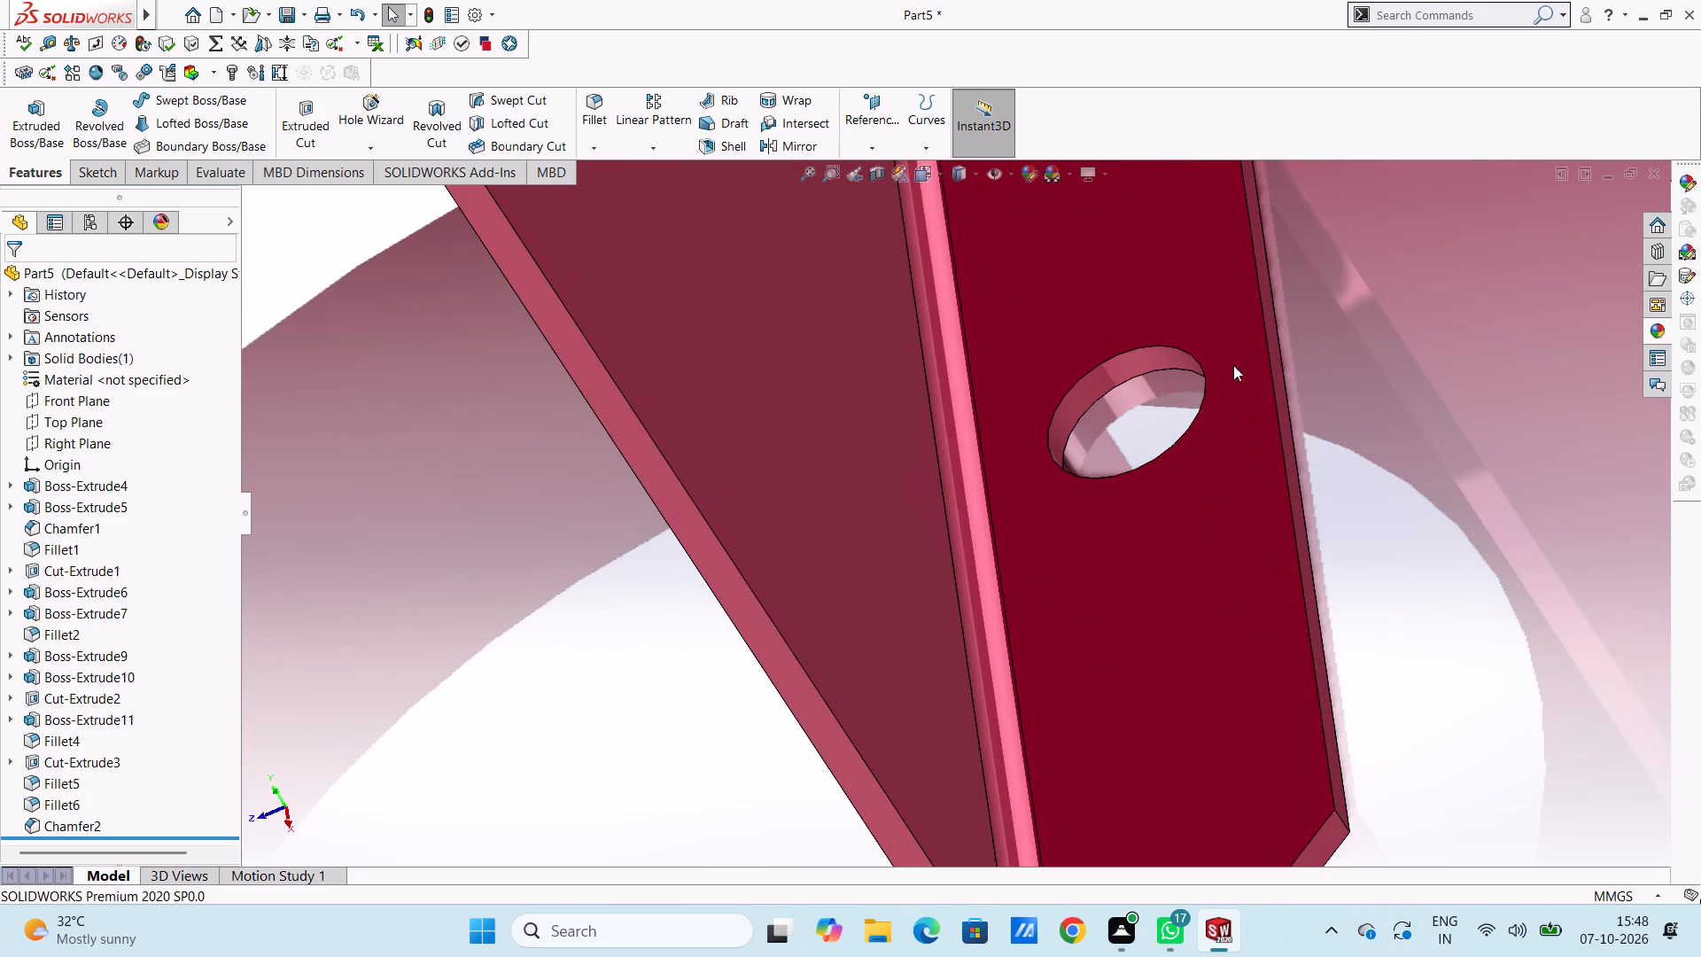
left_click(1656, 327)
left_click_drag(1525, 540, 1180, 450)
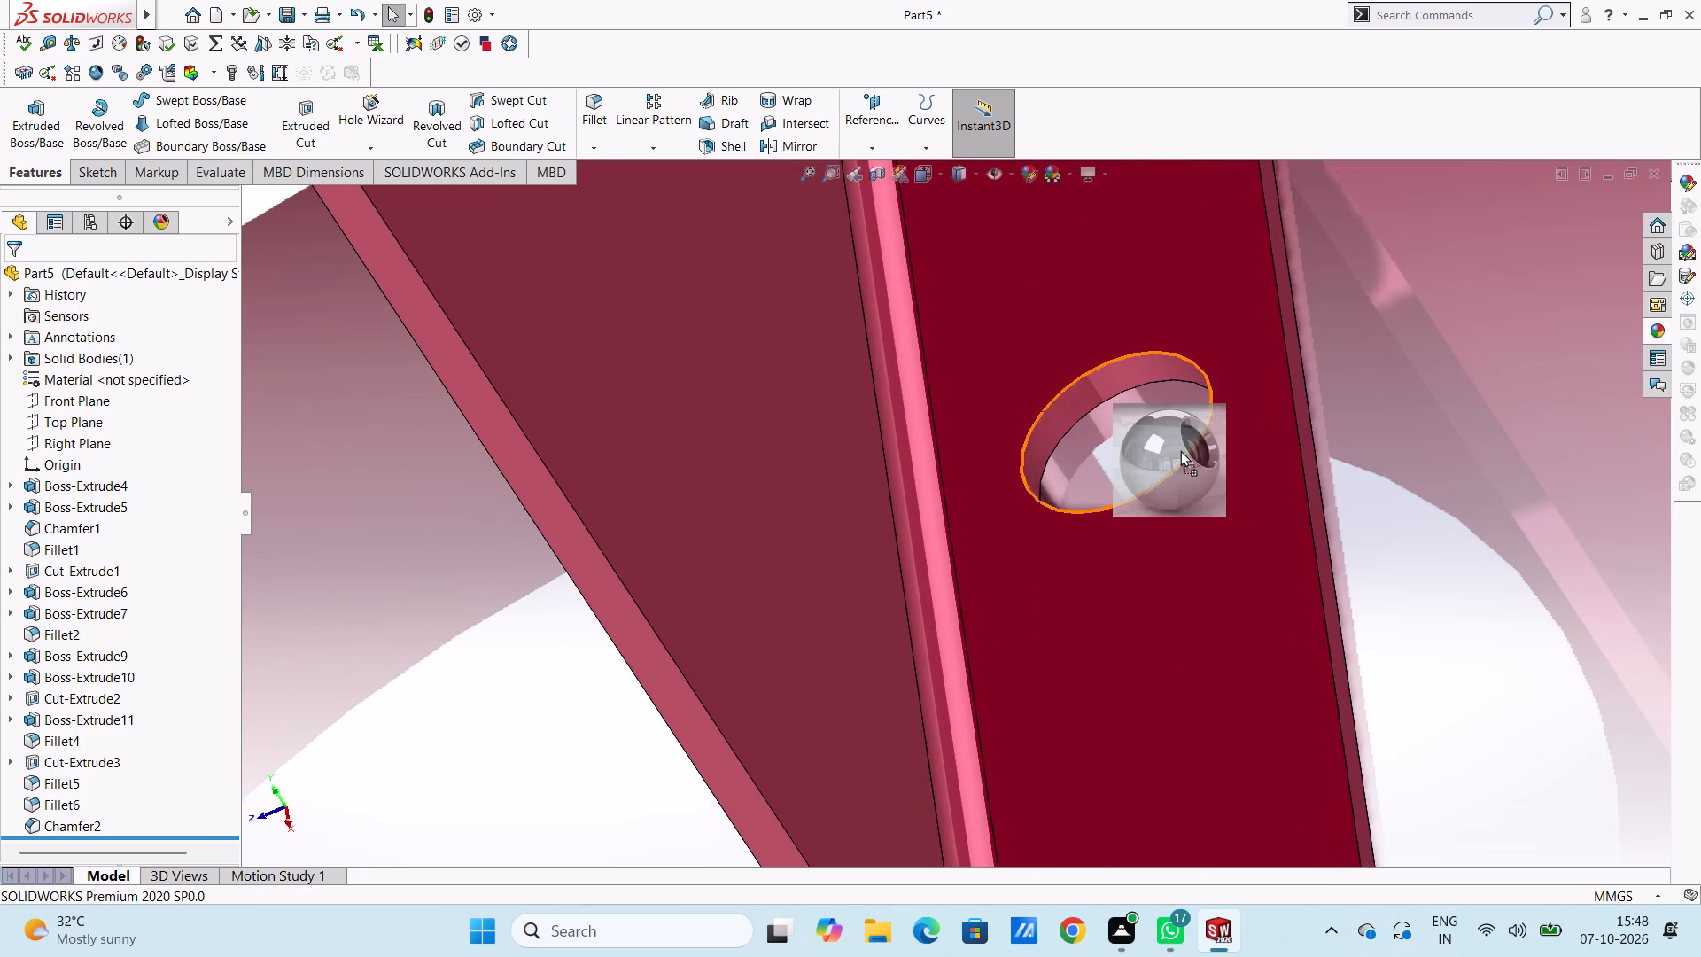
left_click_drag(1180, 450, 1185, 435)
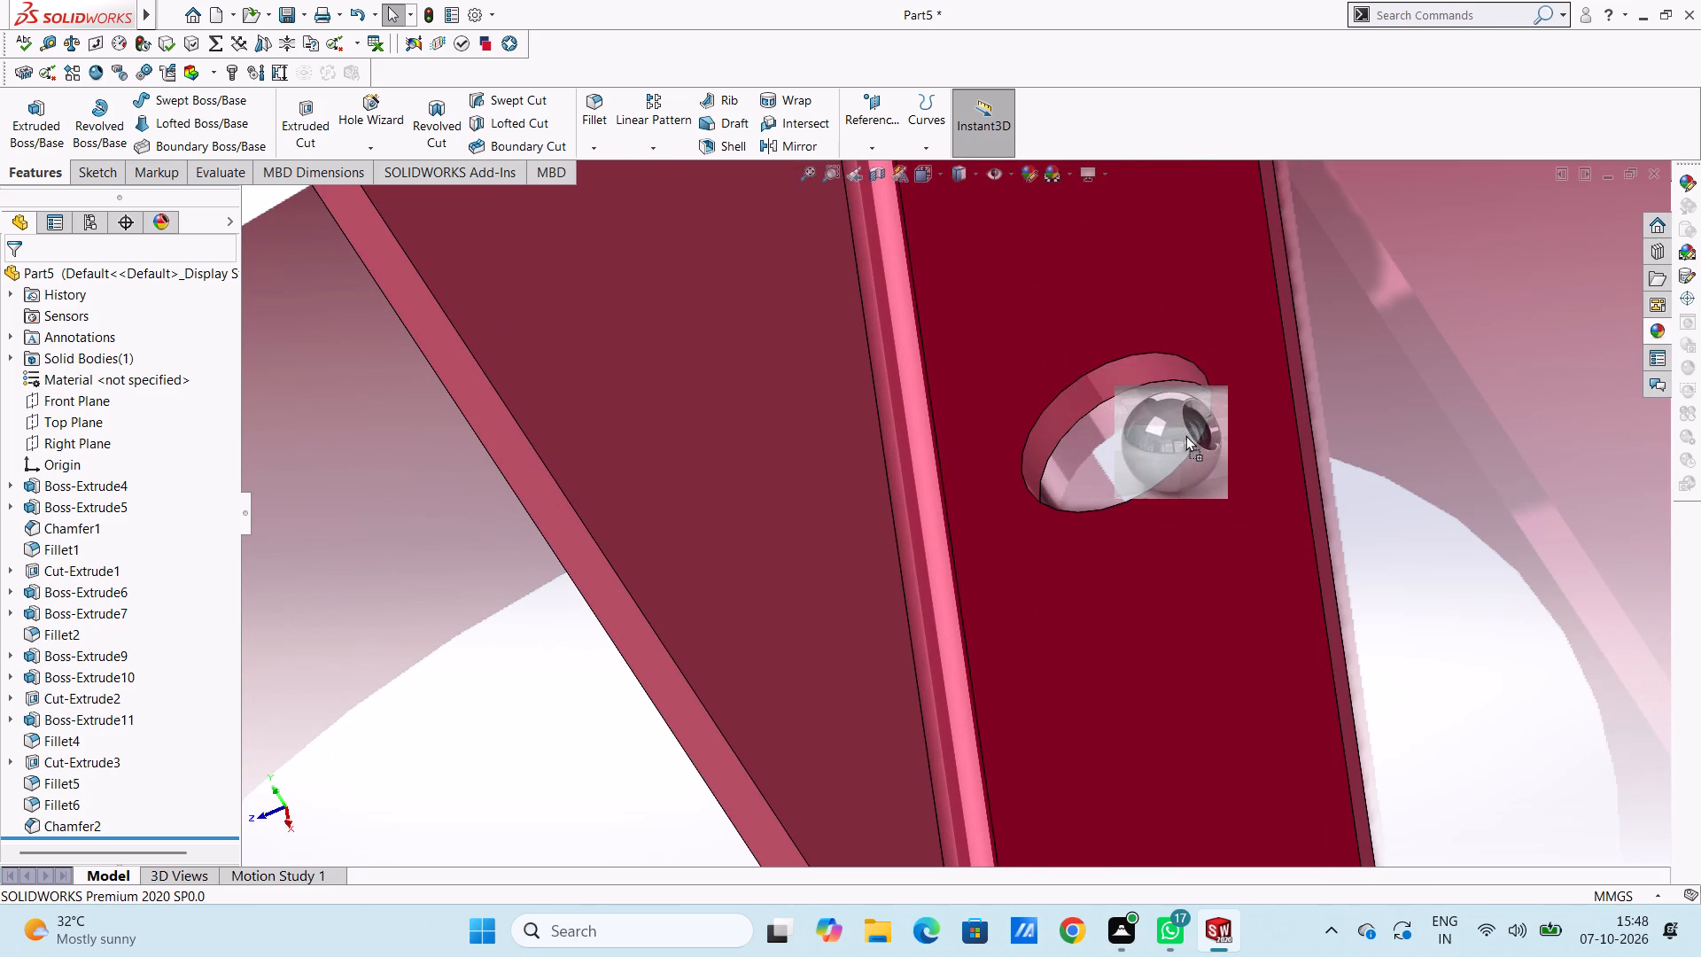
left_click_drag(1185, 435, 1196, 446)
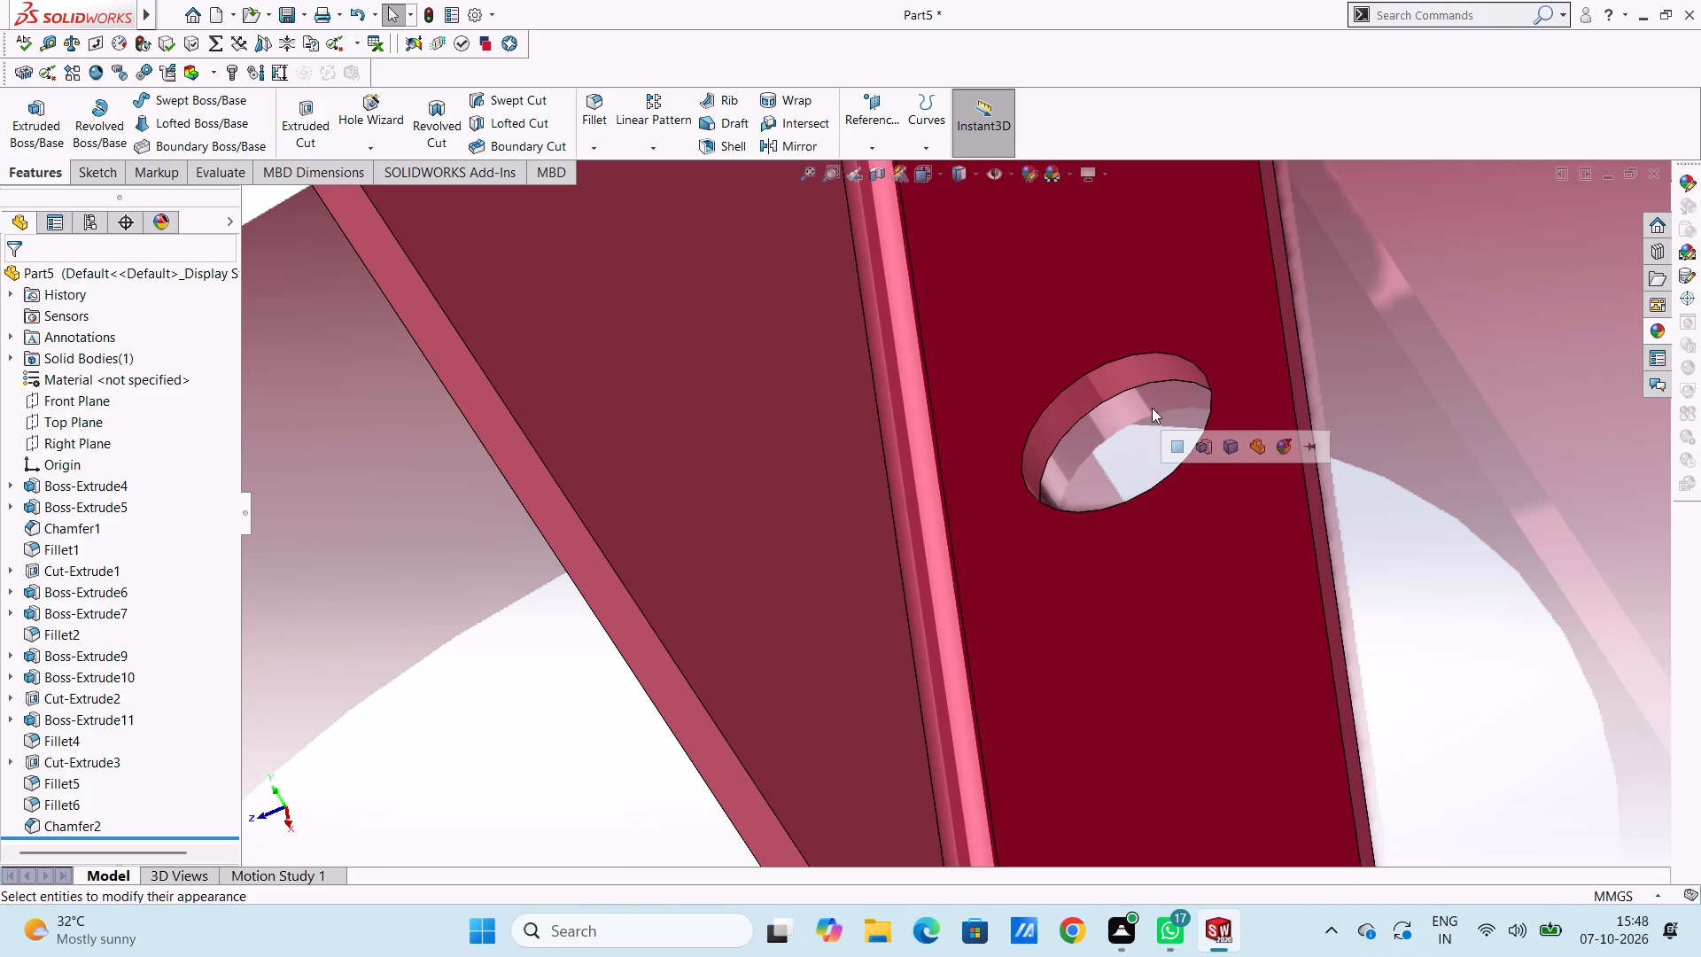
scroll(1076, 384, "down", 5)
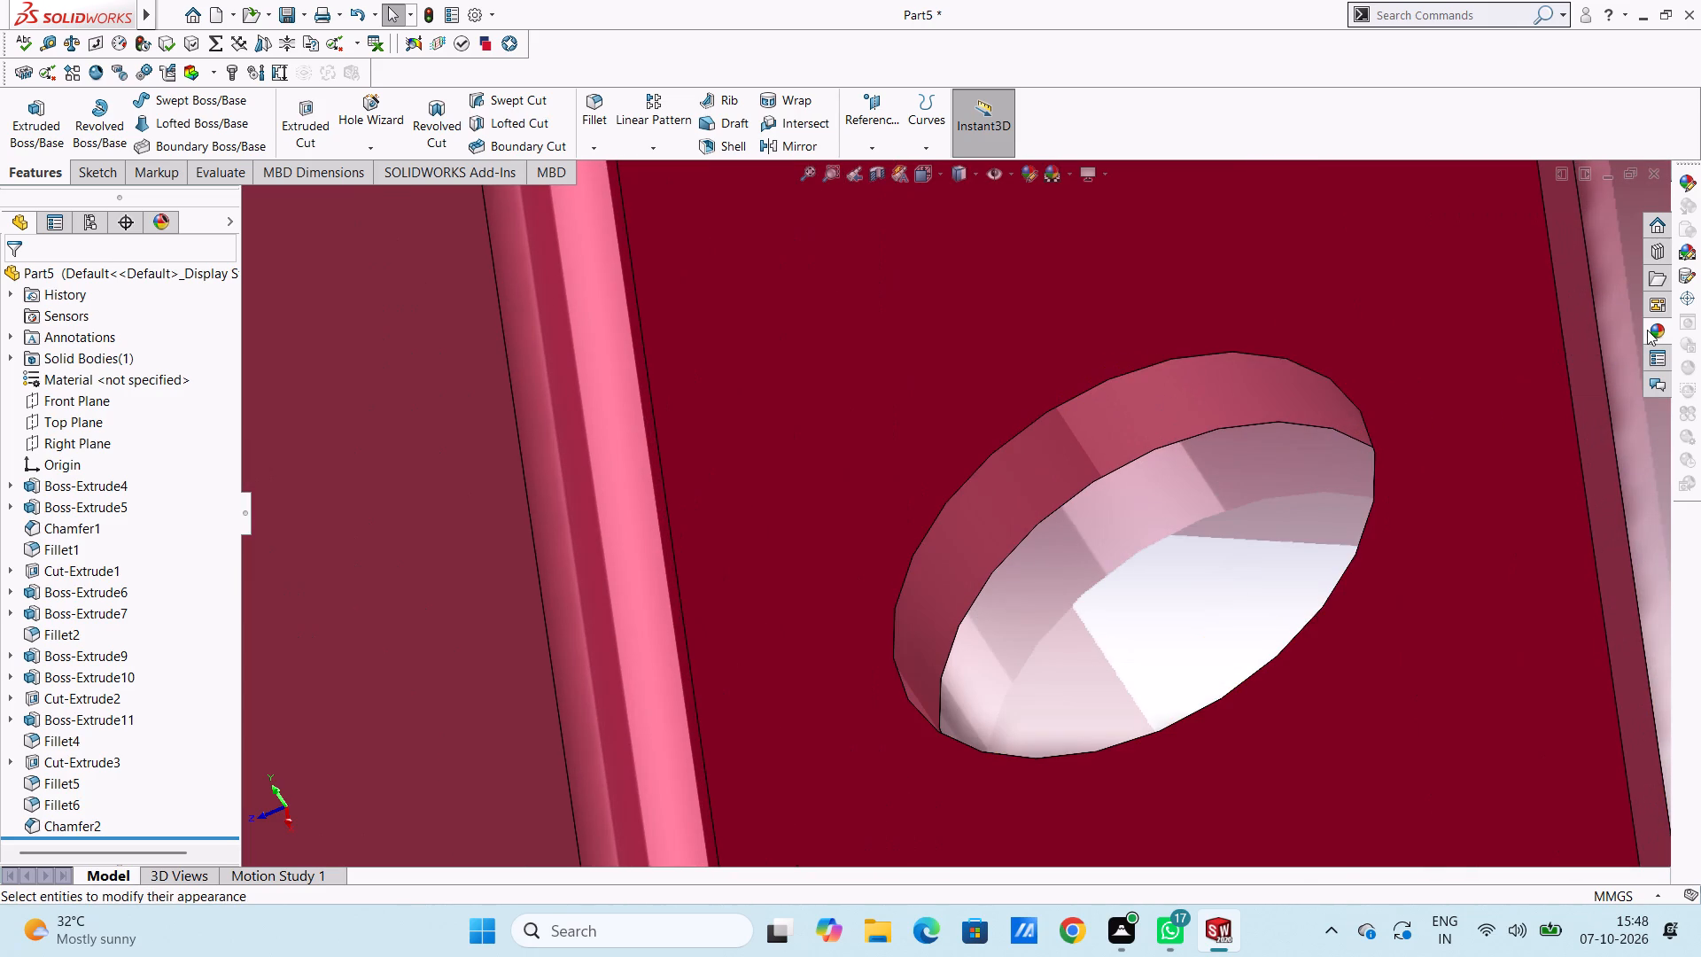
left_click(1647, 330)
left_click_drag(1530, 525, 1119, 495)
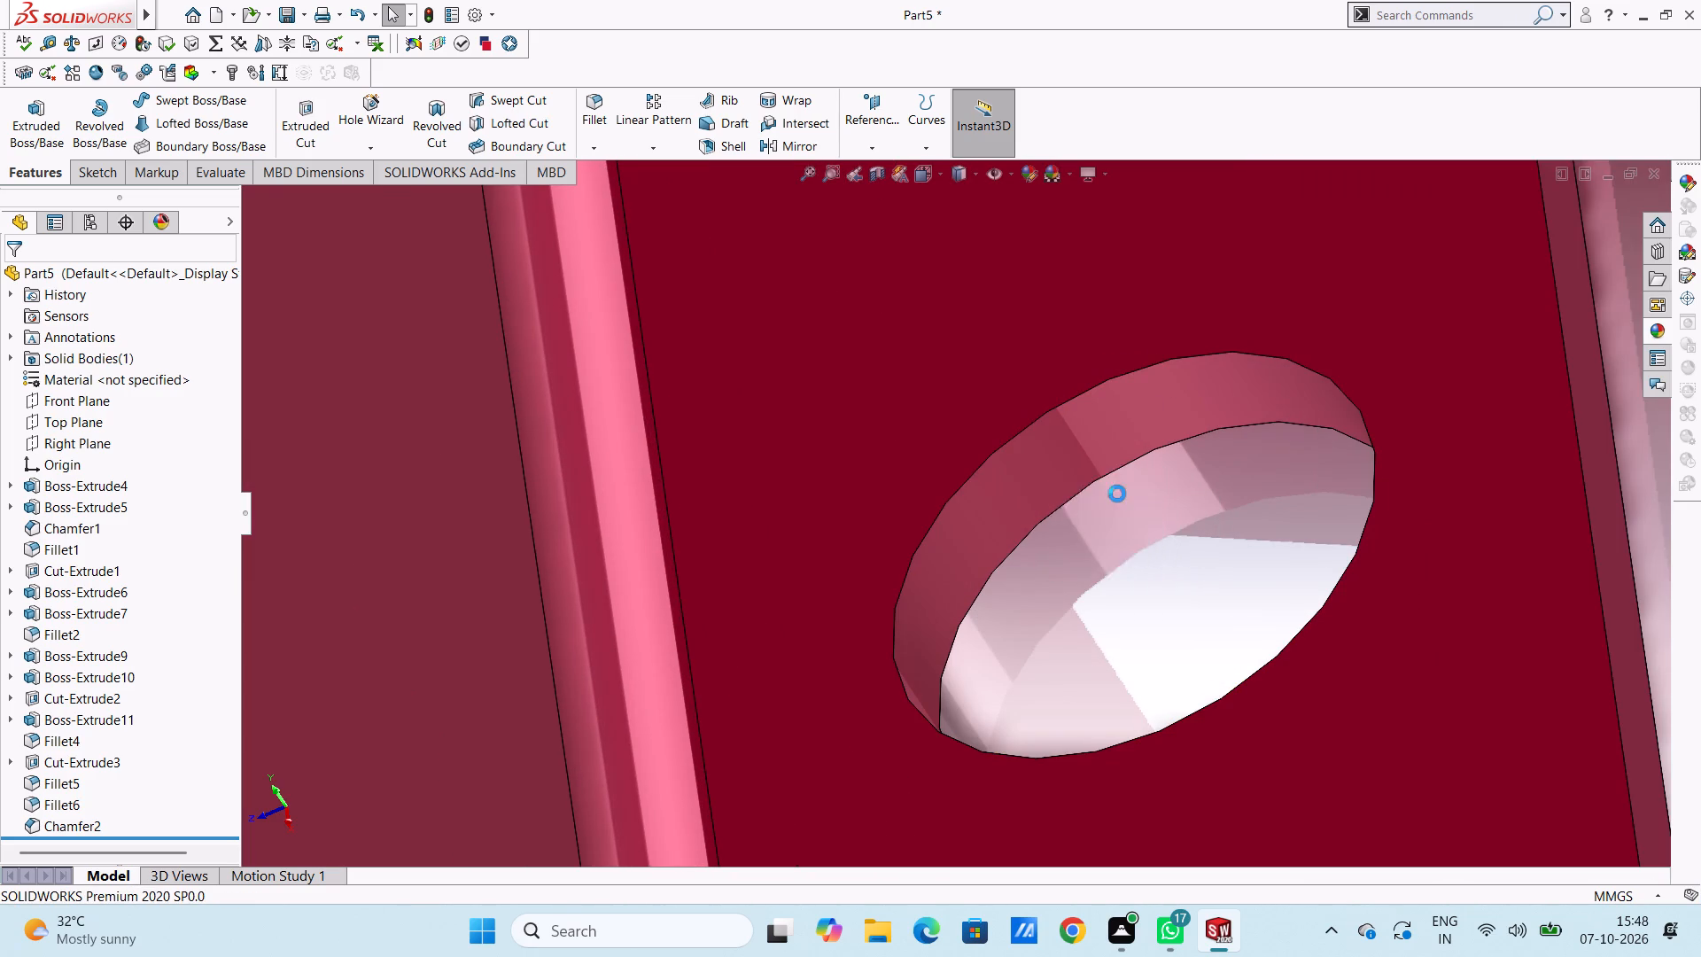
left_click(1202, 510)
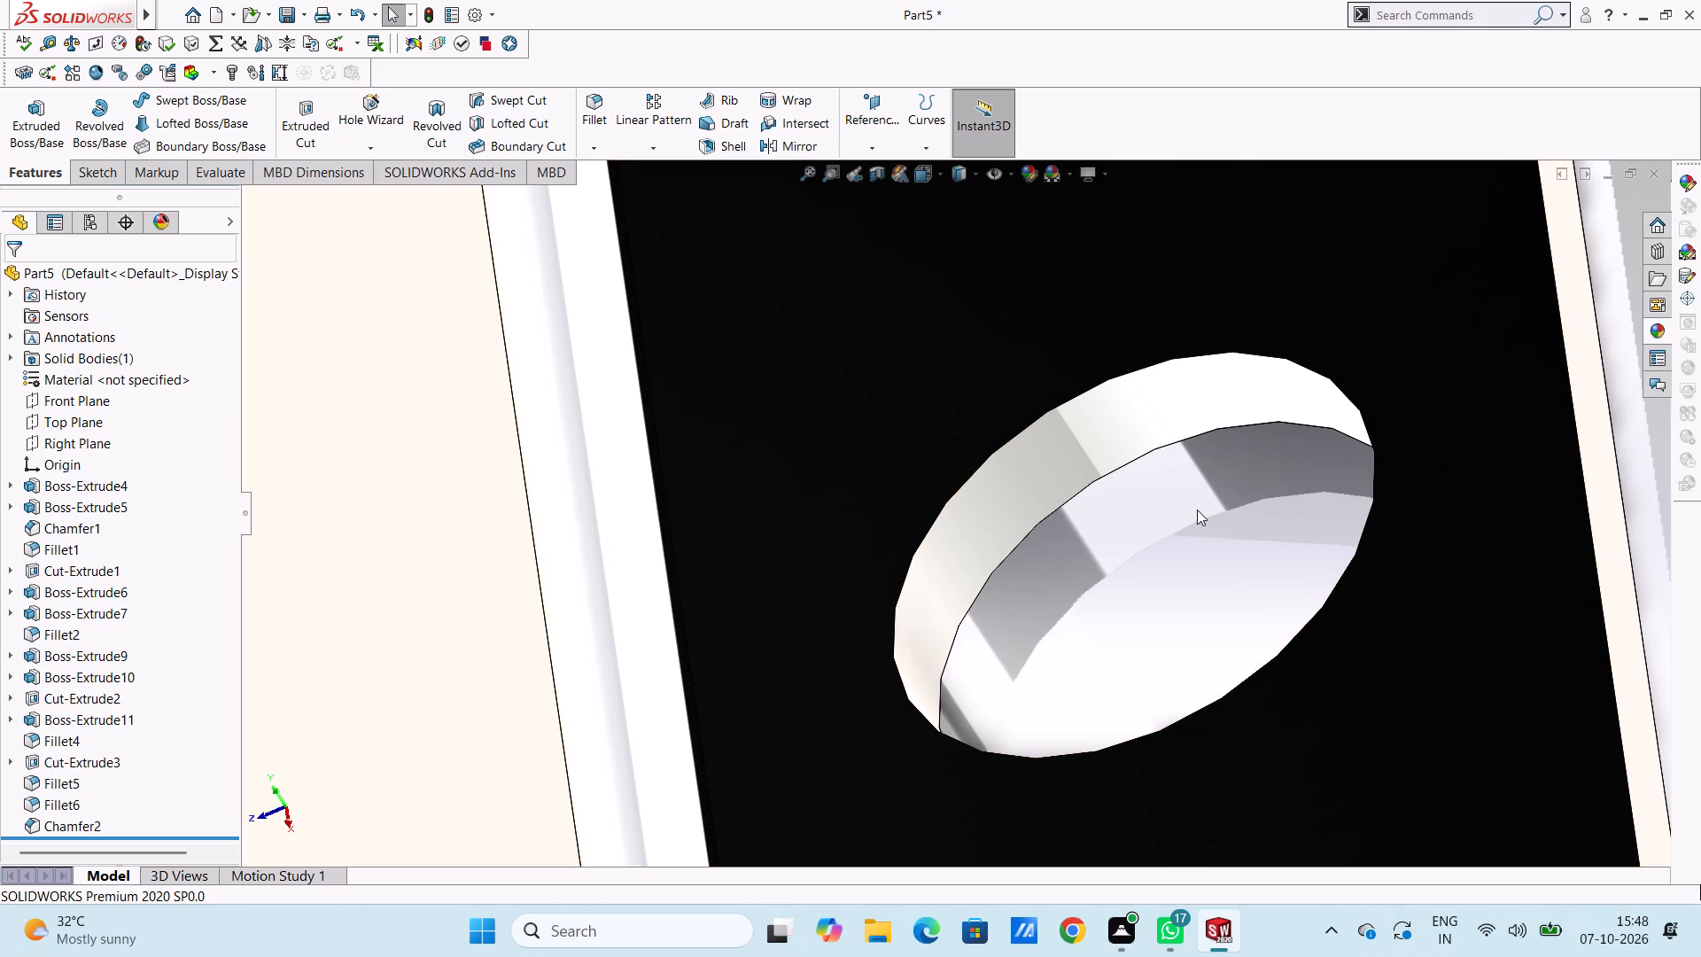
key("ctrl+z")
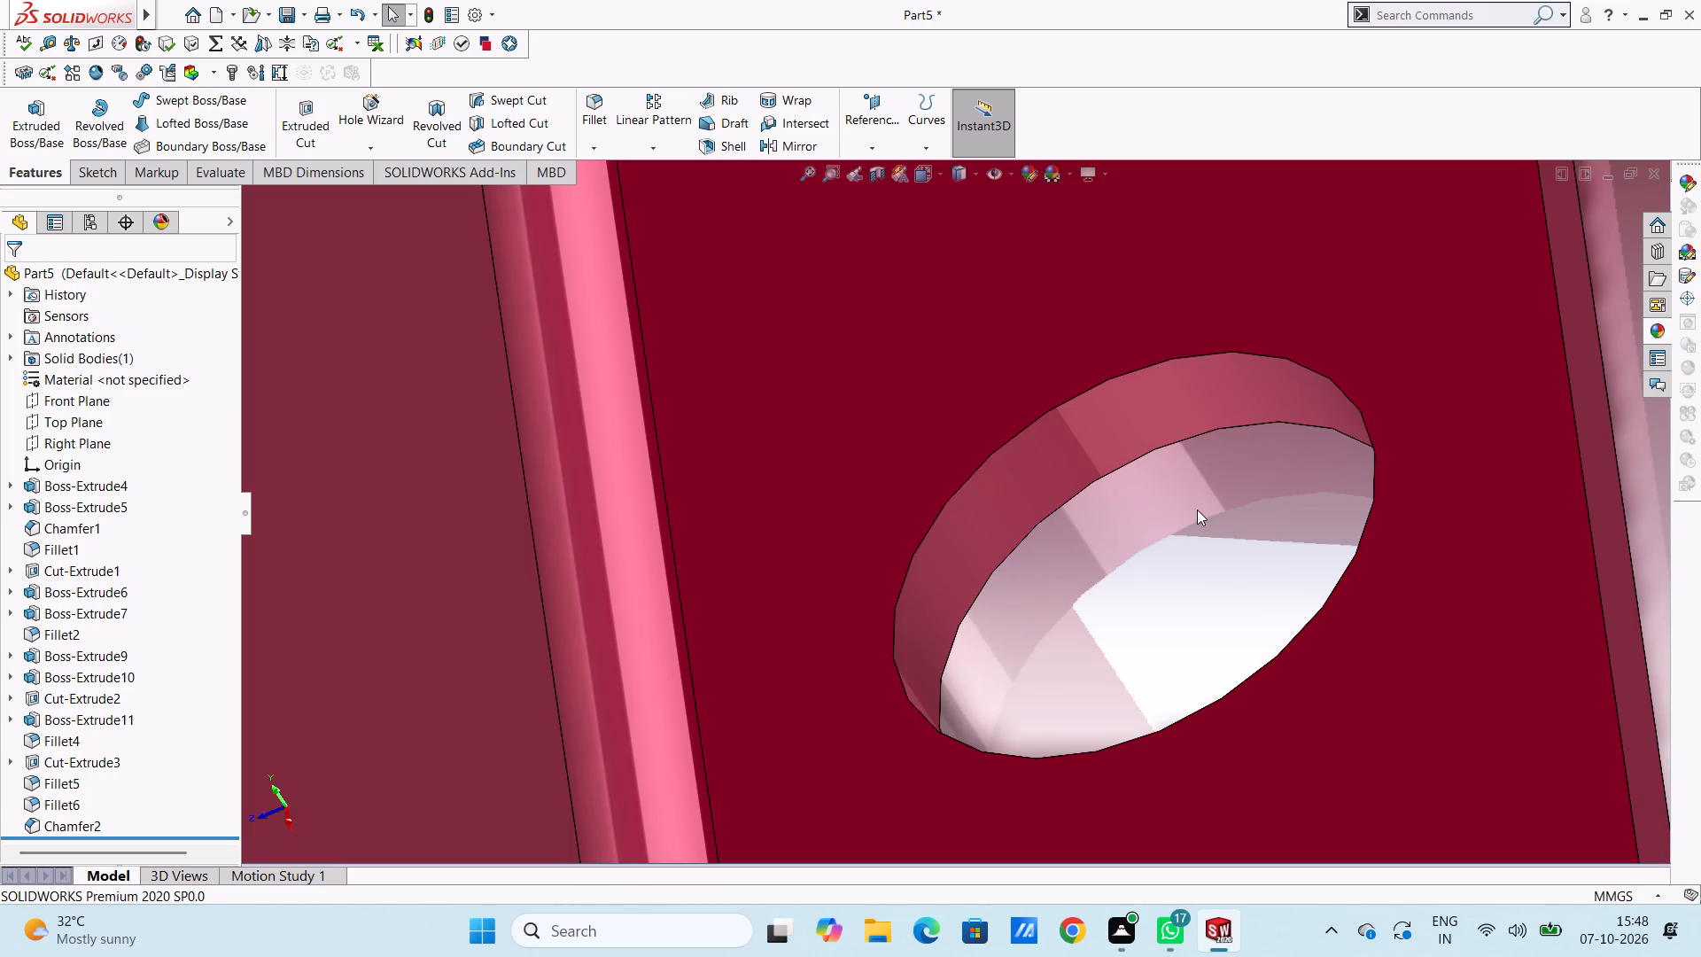
Apply the chromium plate appearance to the Cut-Extrude3 feature, covering the hole walls in the opposite mounting flanges.
scroll(878, 328, "down", 4)
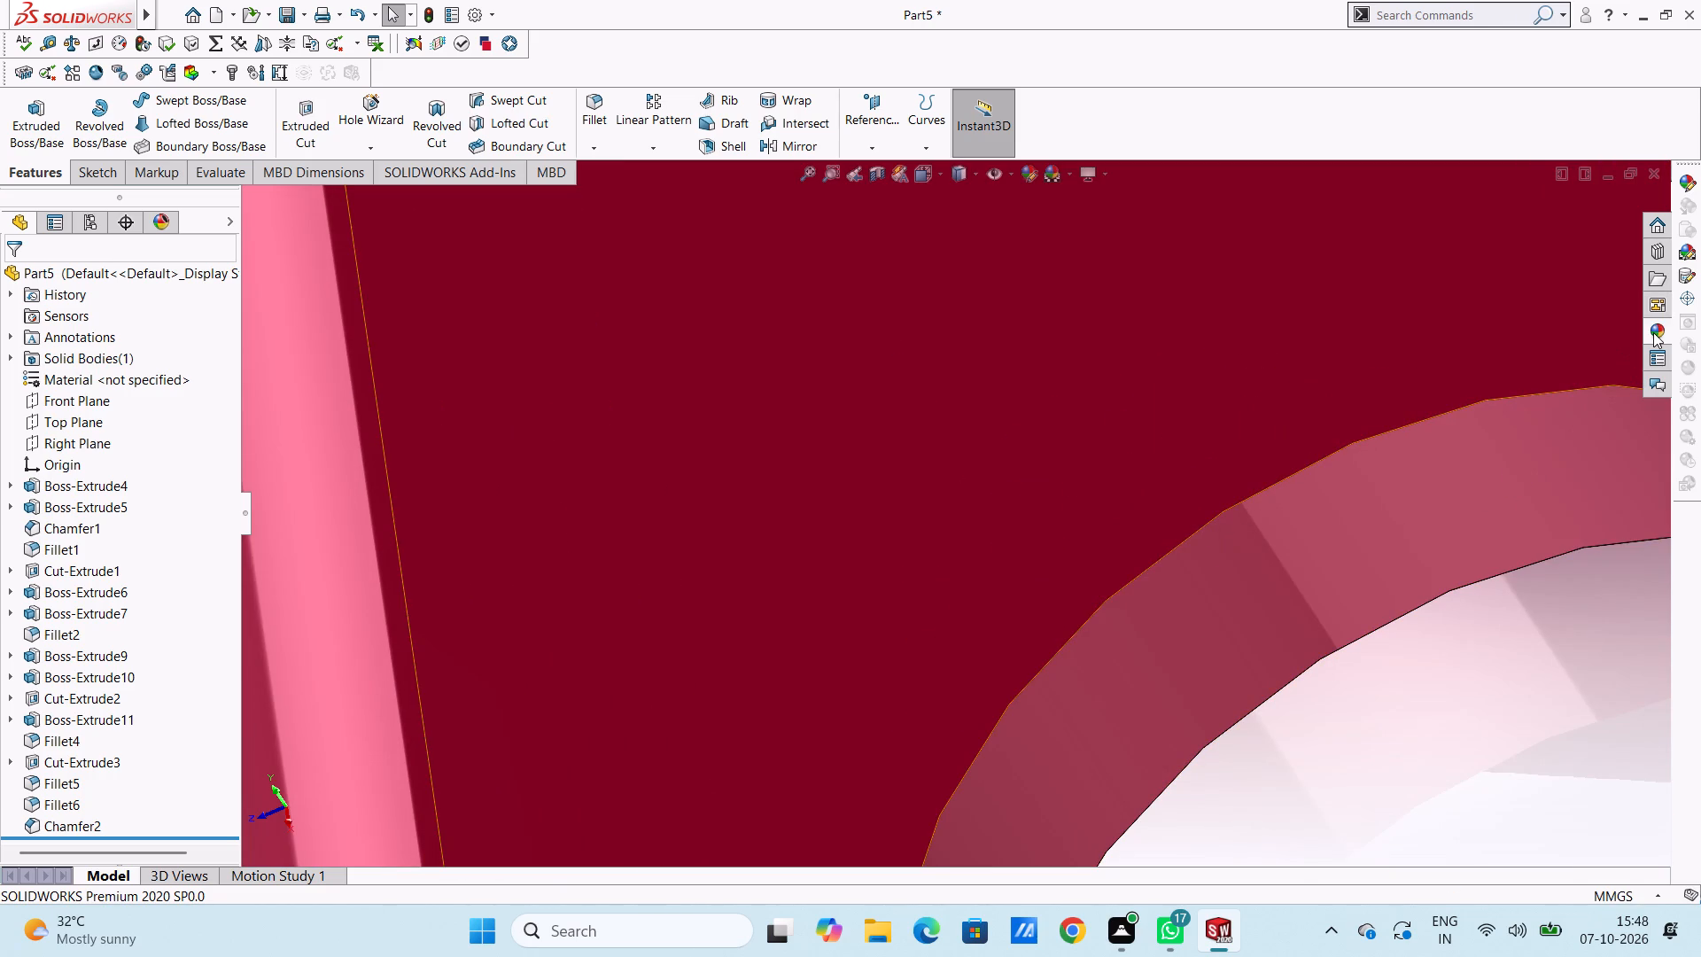
left_click(1653, 332)
left_click_drag(1526, 549, 1213, 712)
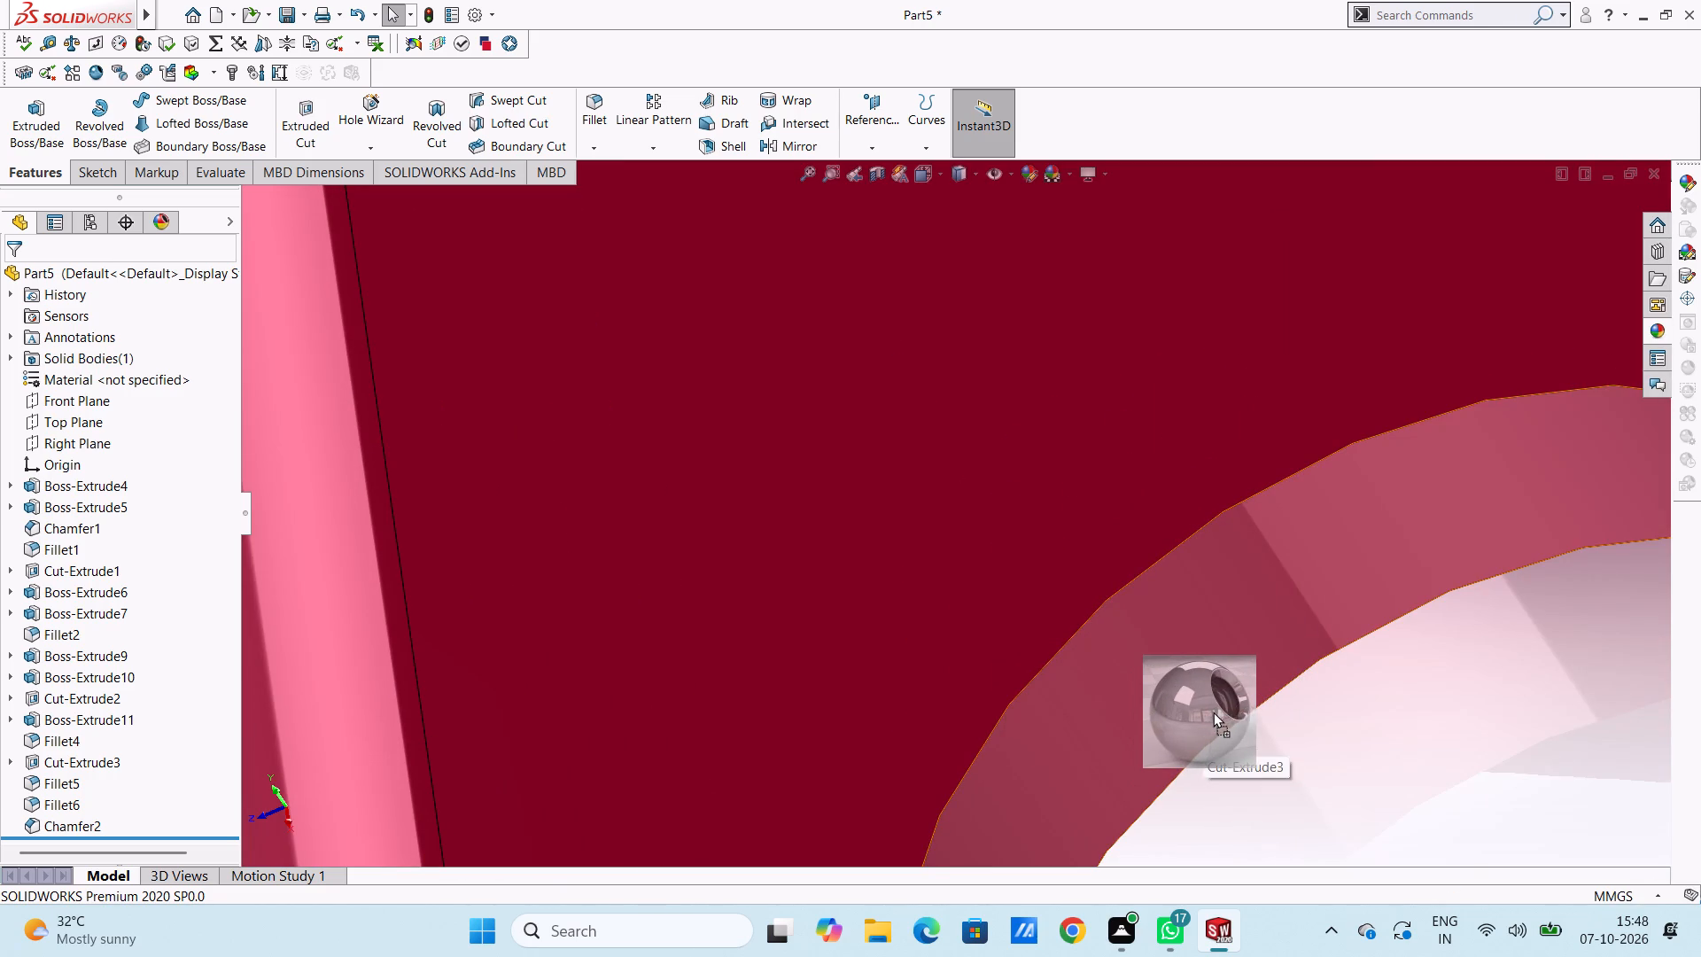
left_click_drag(1213, 712, 1214, 712)
left_click(1220, 714)
Apply the chromium plate appearance to the Chamfer1 feature, covering the corner faces of the front mounting flanges.
scroll(1284, 727, "up", 6)
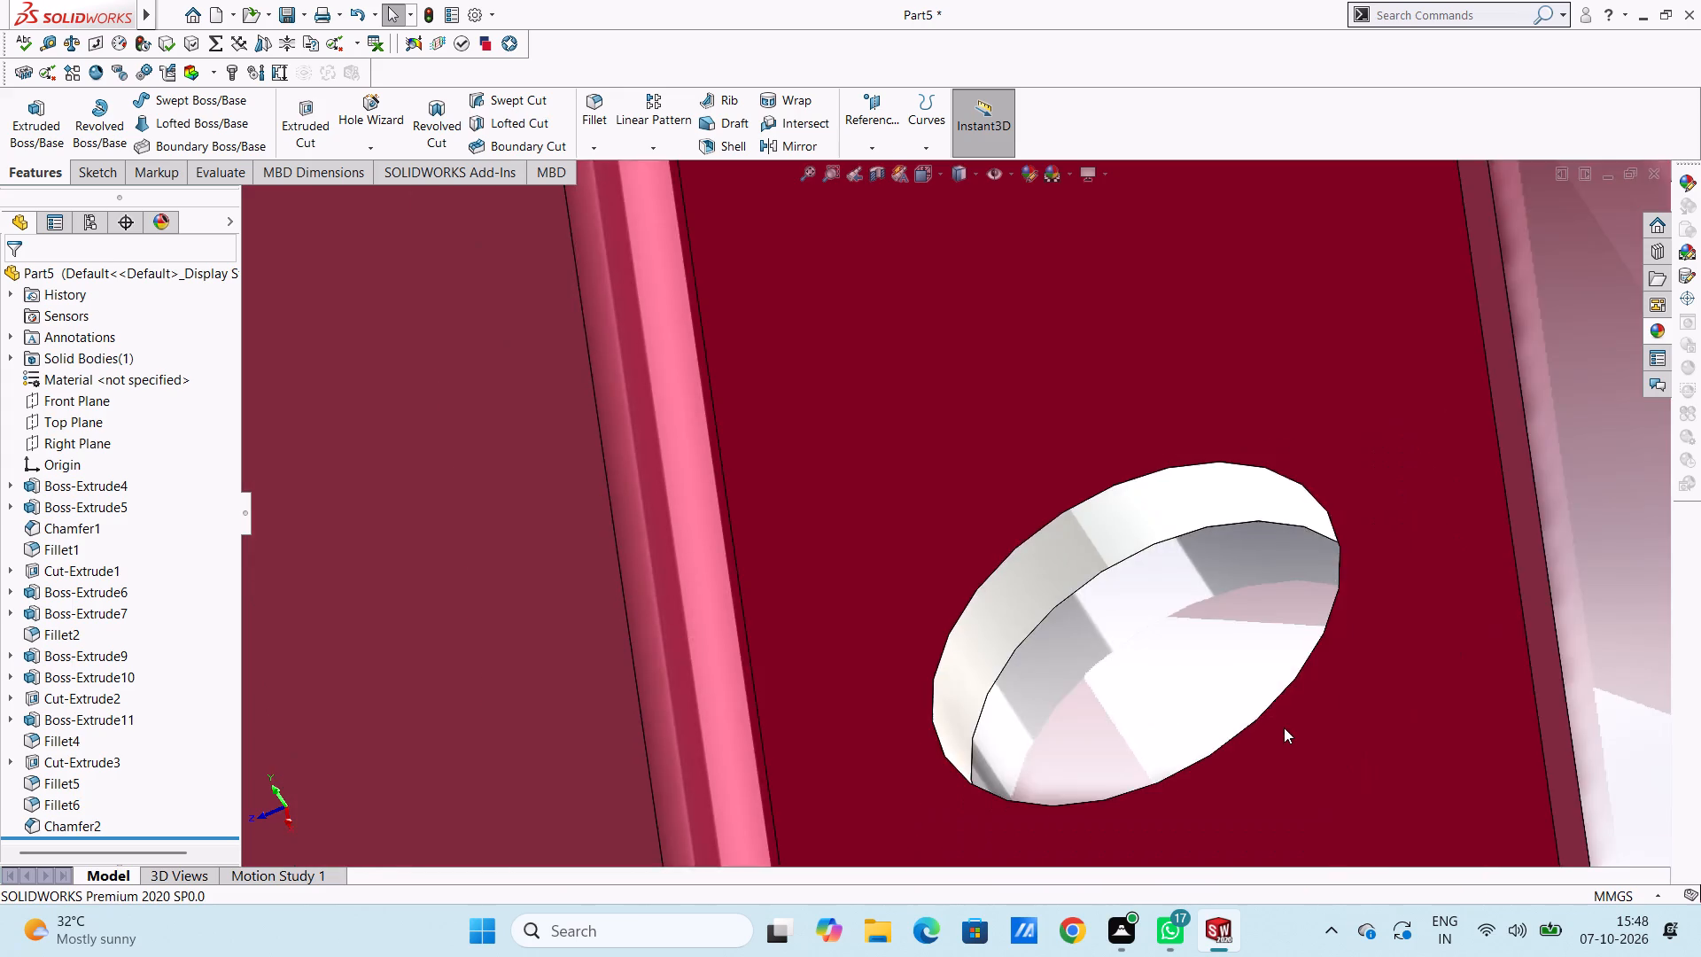
scroll(1217, 692, "up", 9)
middle_click_drag(1203, 697, 1236, 598)
scroll(1210, 612, "up", 5)
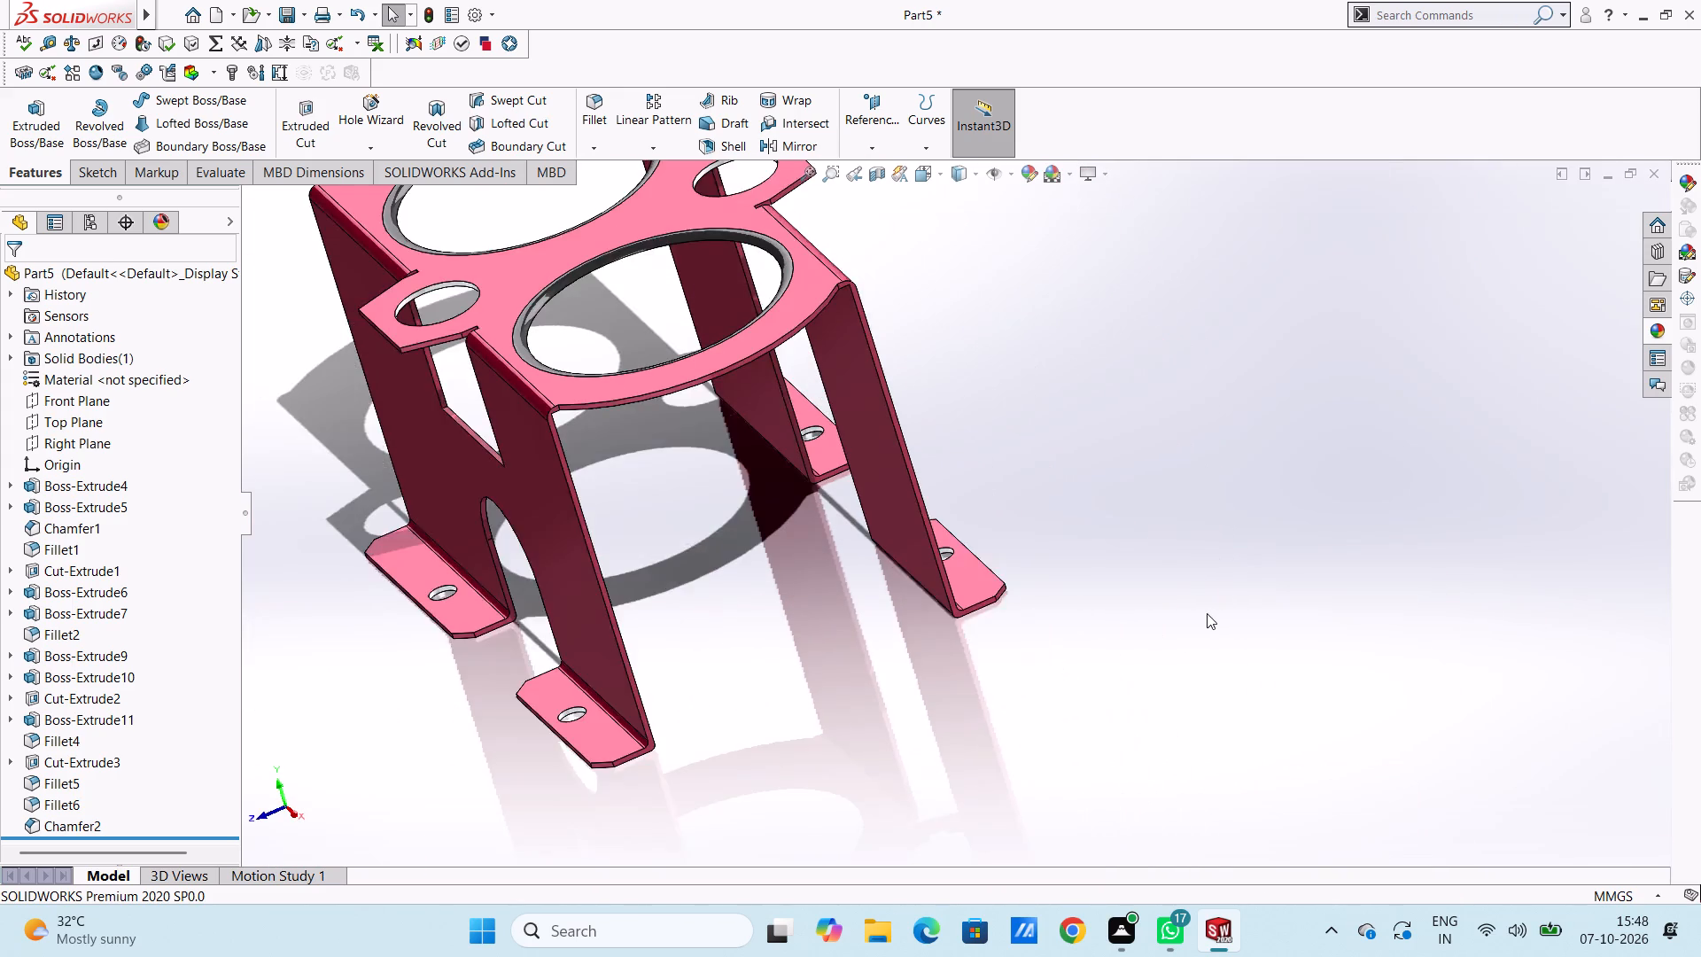
scroll(1100, 697, "up", 4)
middle_click_drag(902, 690, 956, 679)
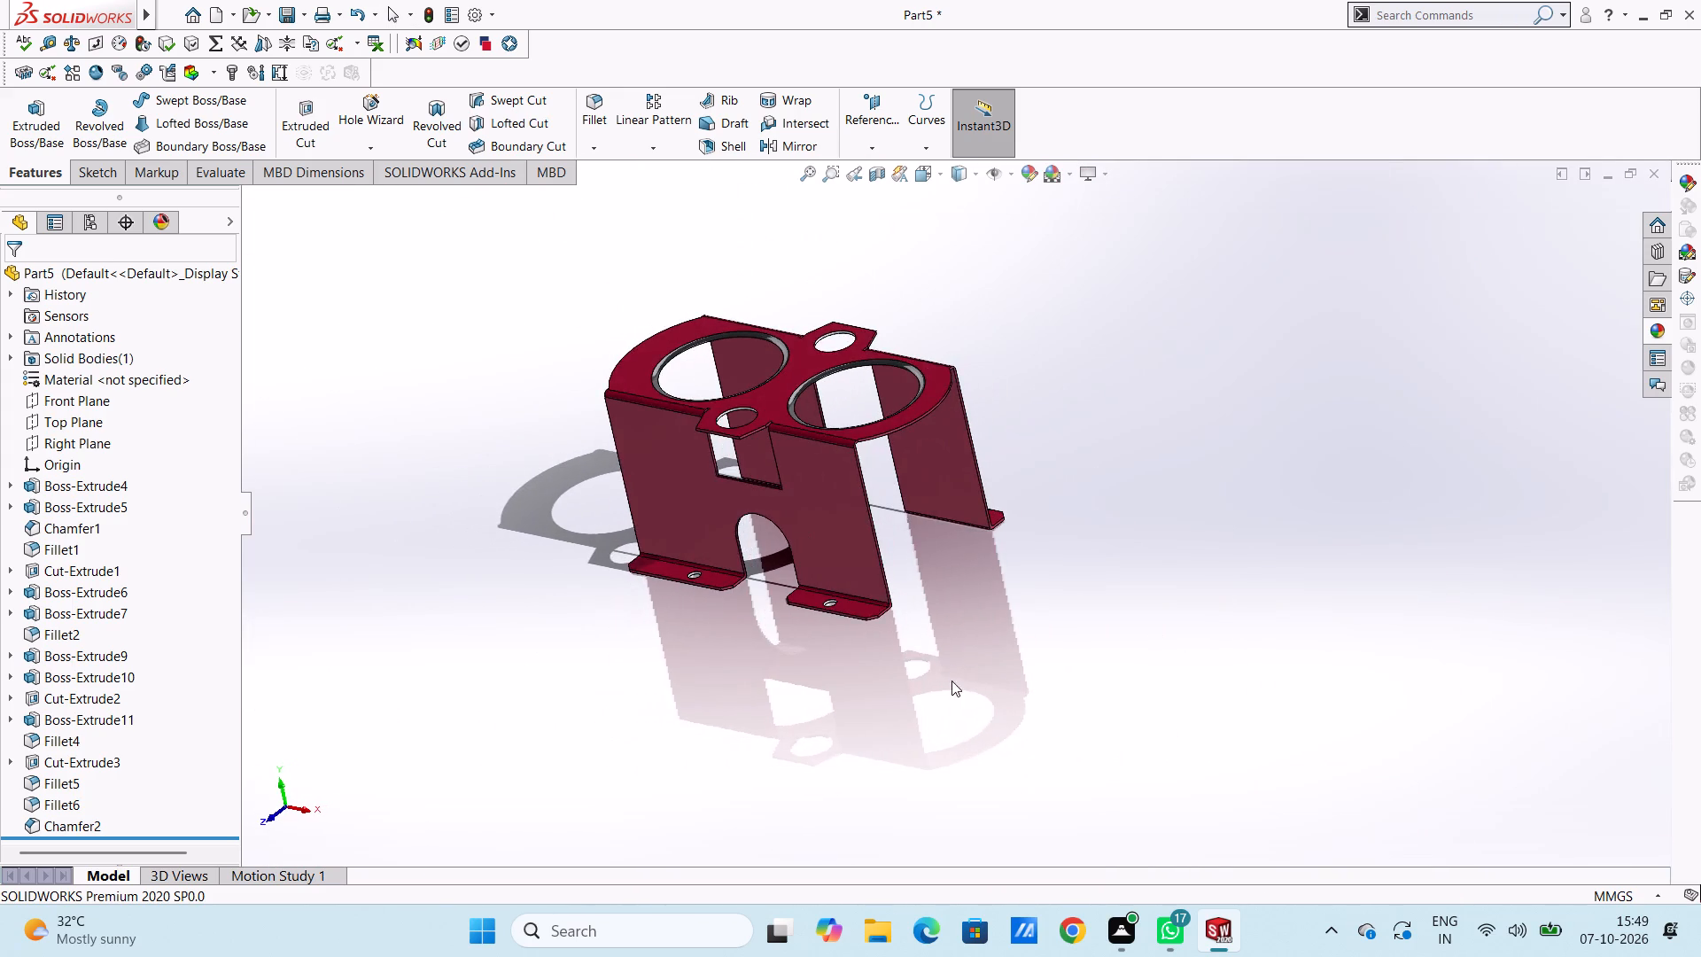
scroll(888, 610, "down", 11)
scroll(976, 519, "down", 5)
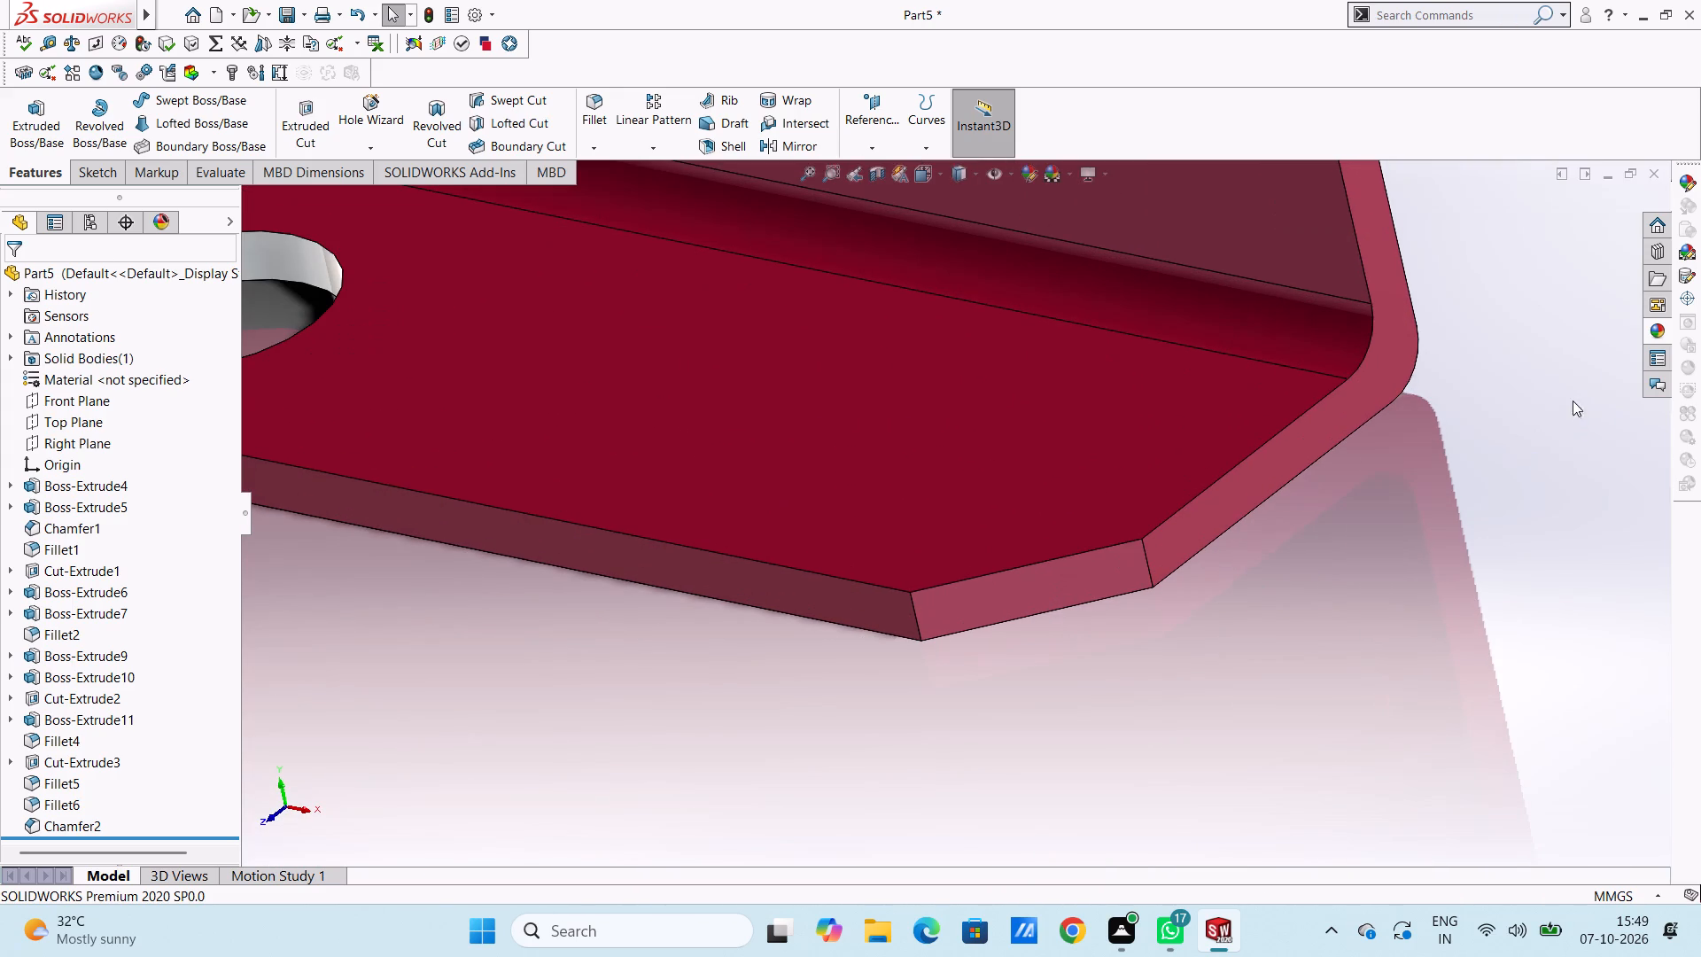
left_click(1648, 324)
left_click_drag(1537, 544, 1422, 548)
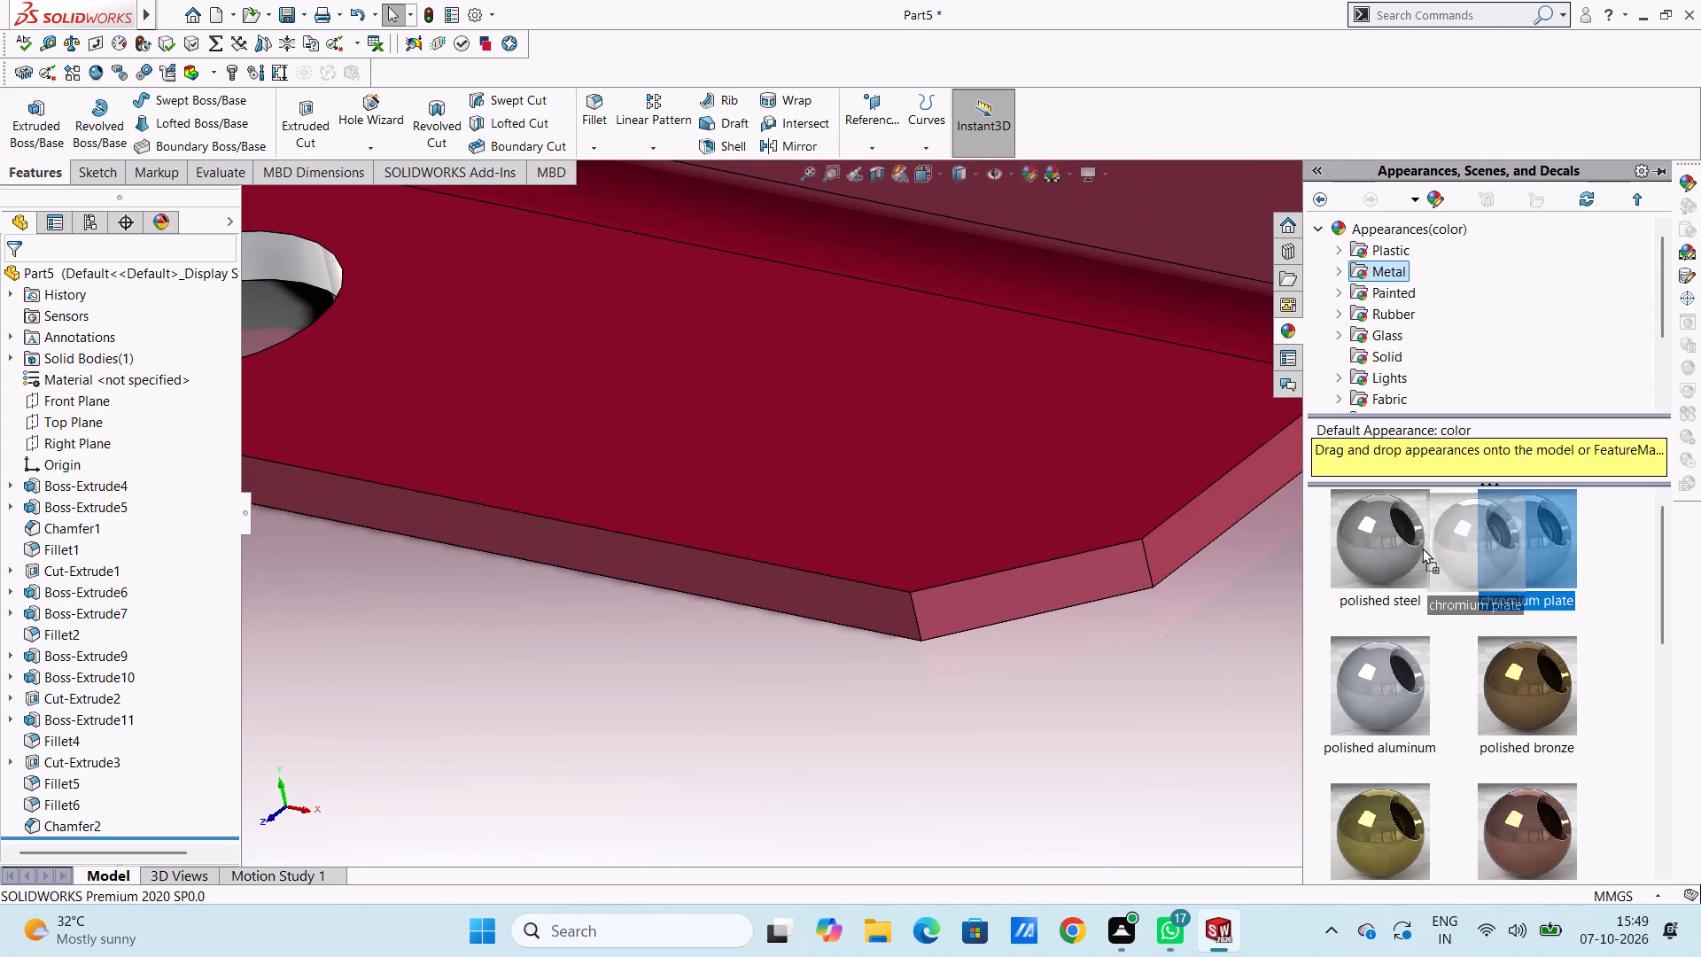
left_click_drag(1422, 548, 1096, 597)
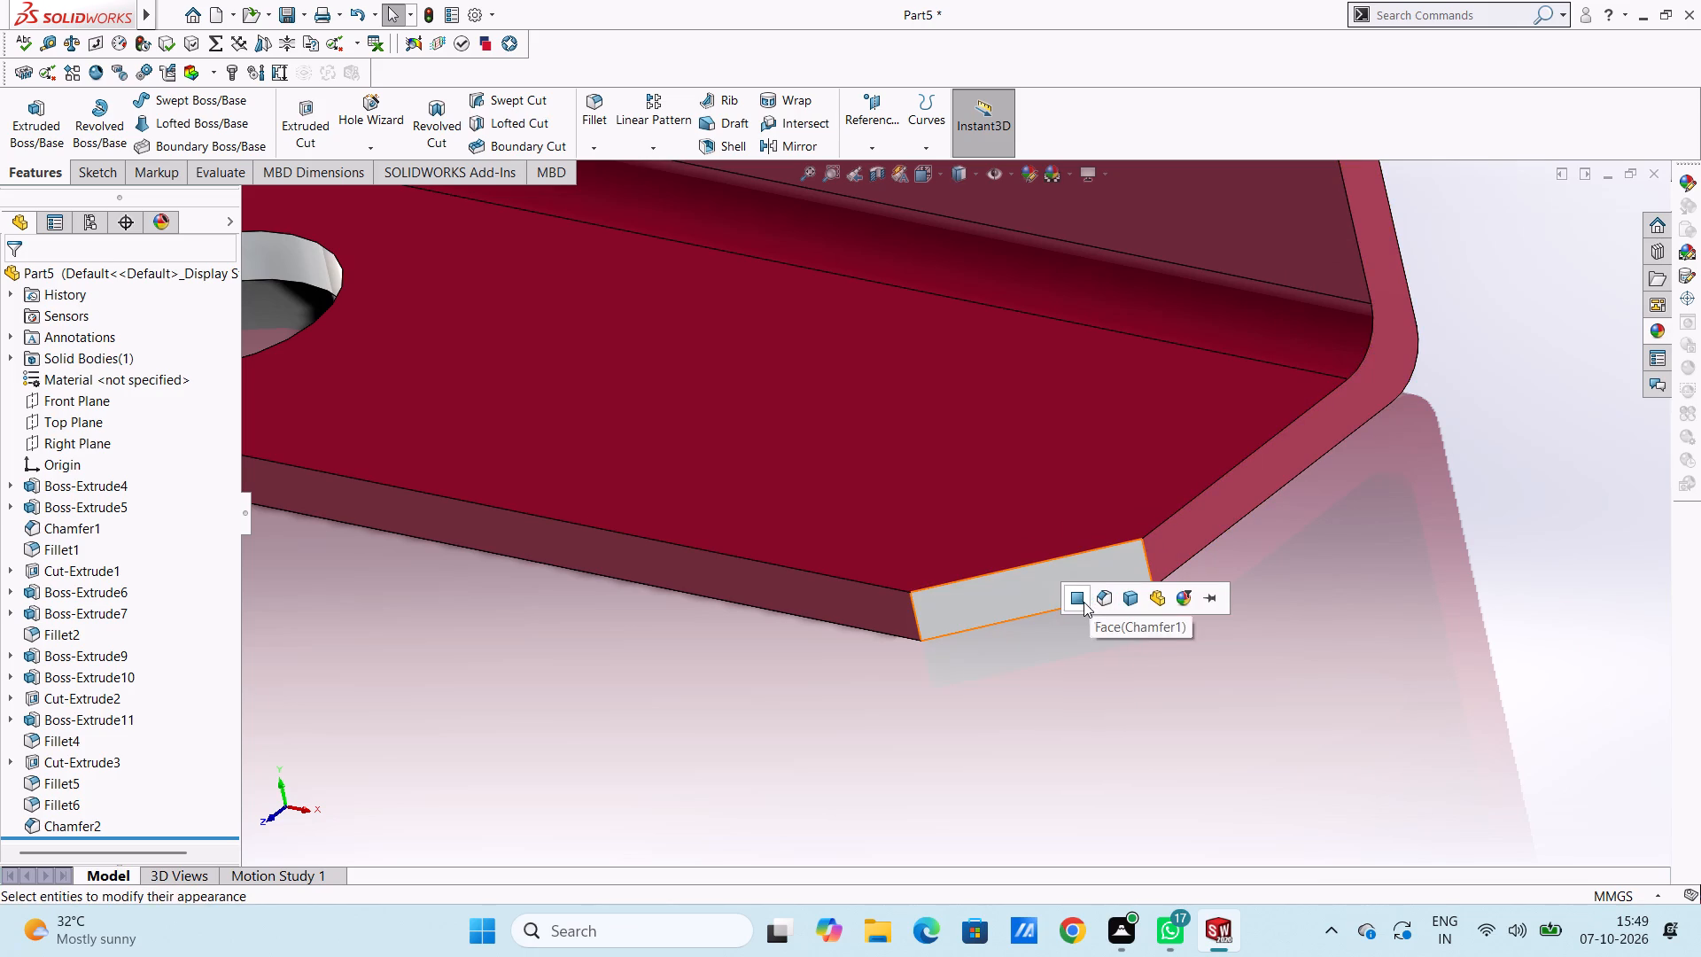
left_click(1108, 600)
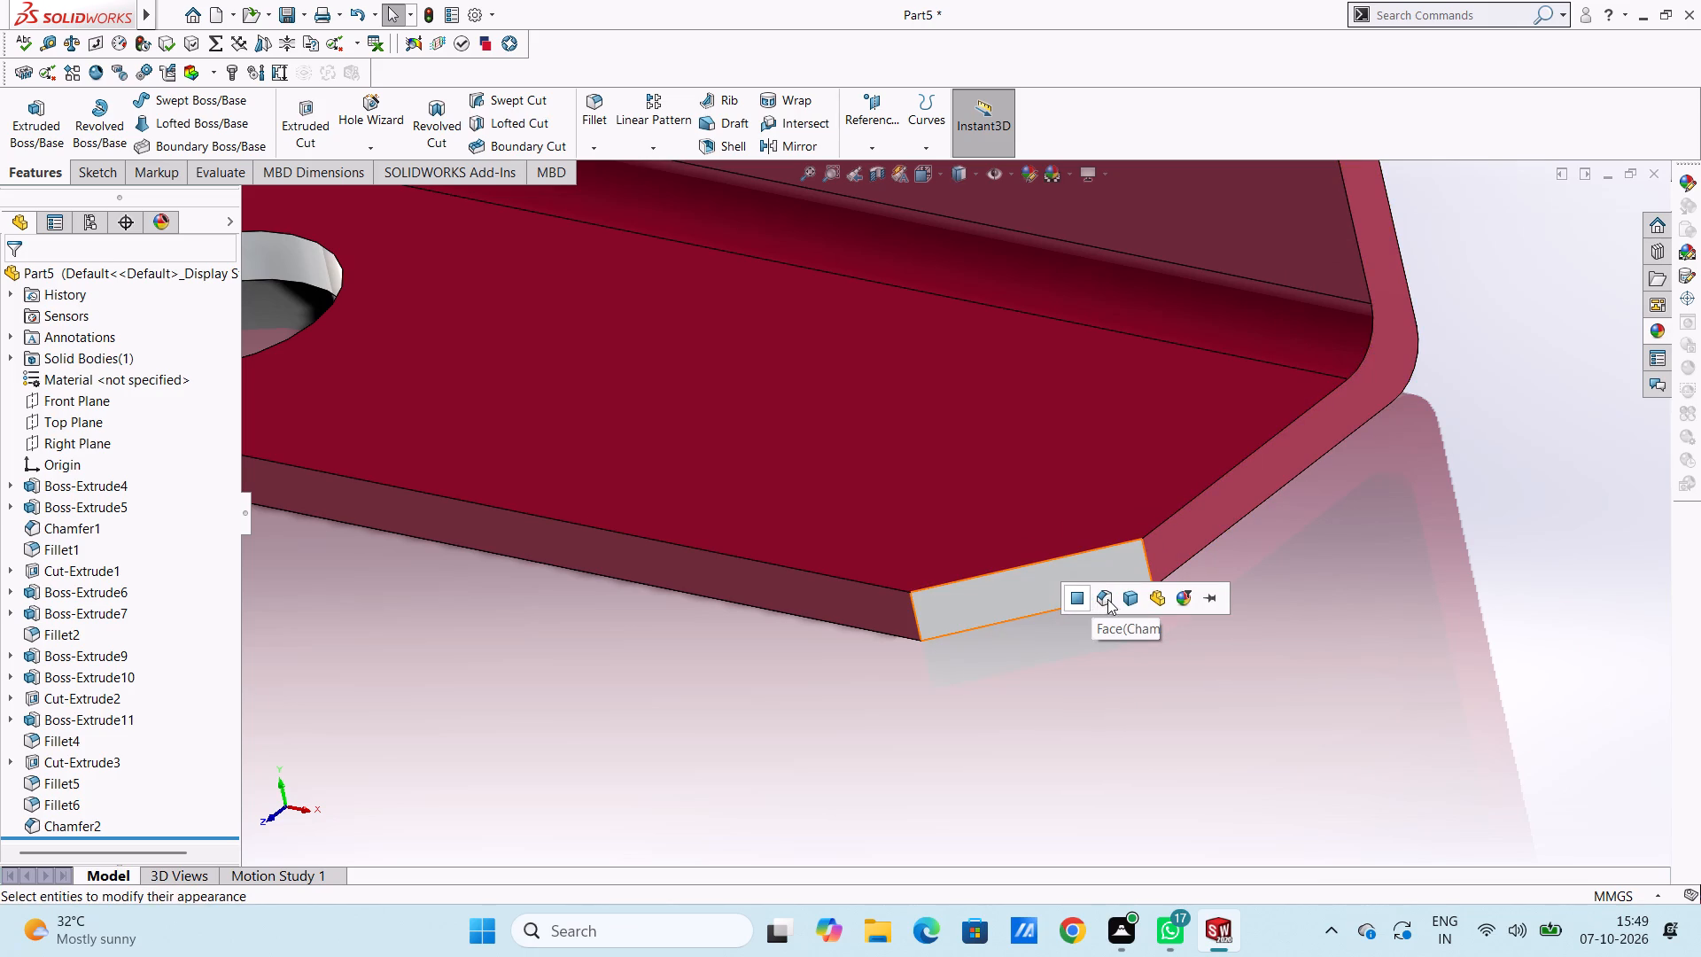
Apply the chromium plate appearance to the Chamfer2 feature, covering the corner faces of the opposite mounting flanges.
scroll(1313, 595, "up", 10)
middle_click_drag(1105, 534, 1166, 499)
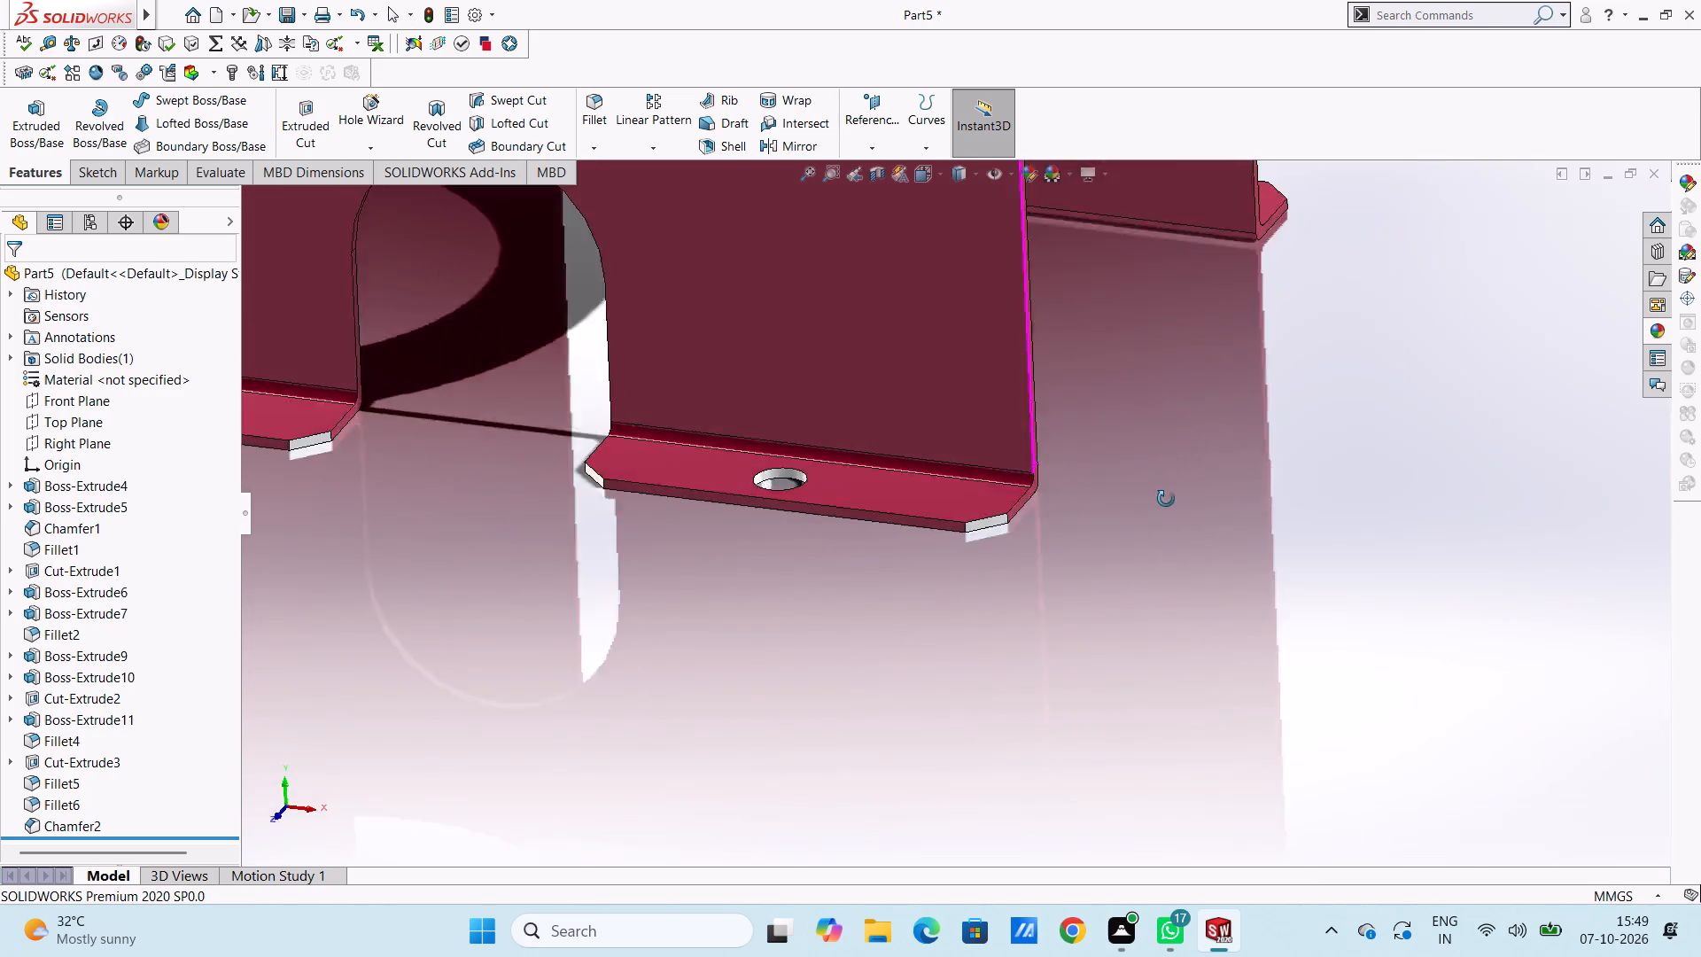
middle_click_drag(1166, 499, 1208, 494)
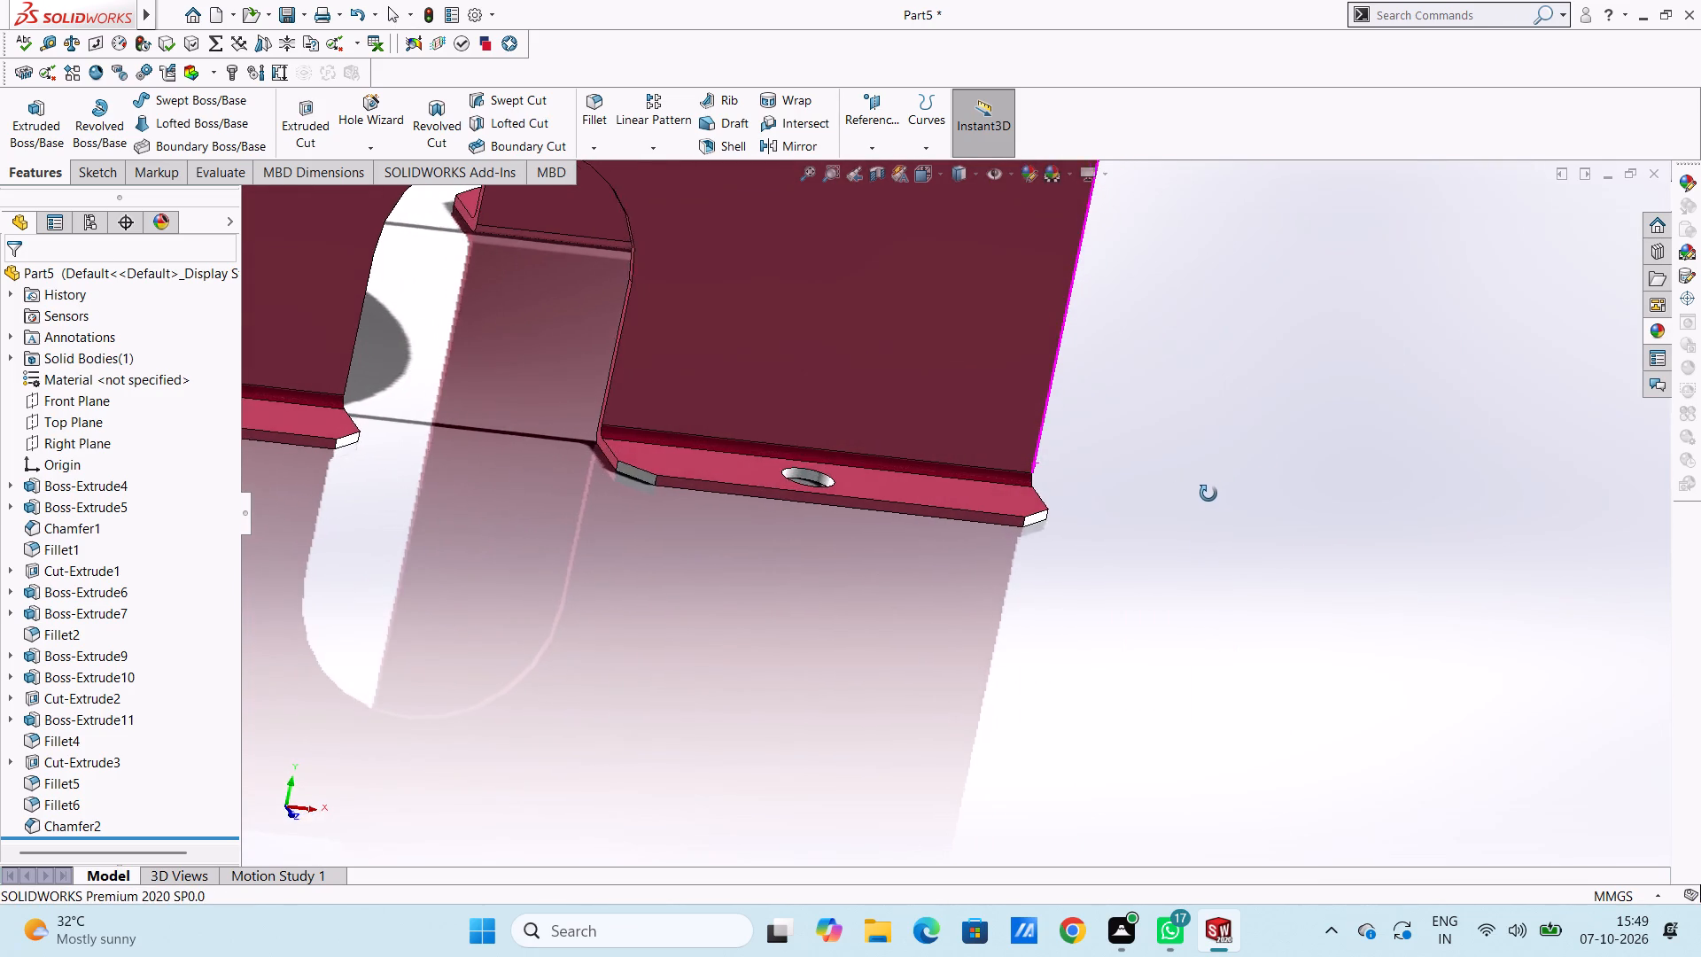
middle_click_drag(1208, 494, 1039, 477)
scroll(1317, 407, "up", 4)
middle_click_drag(1321, 401, 1254, 421)
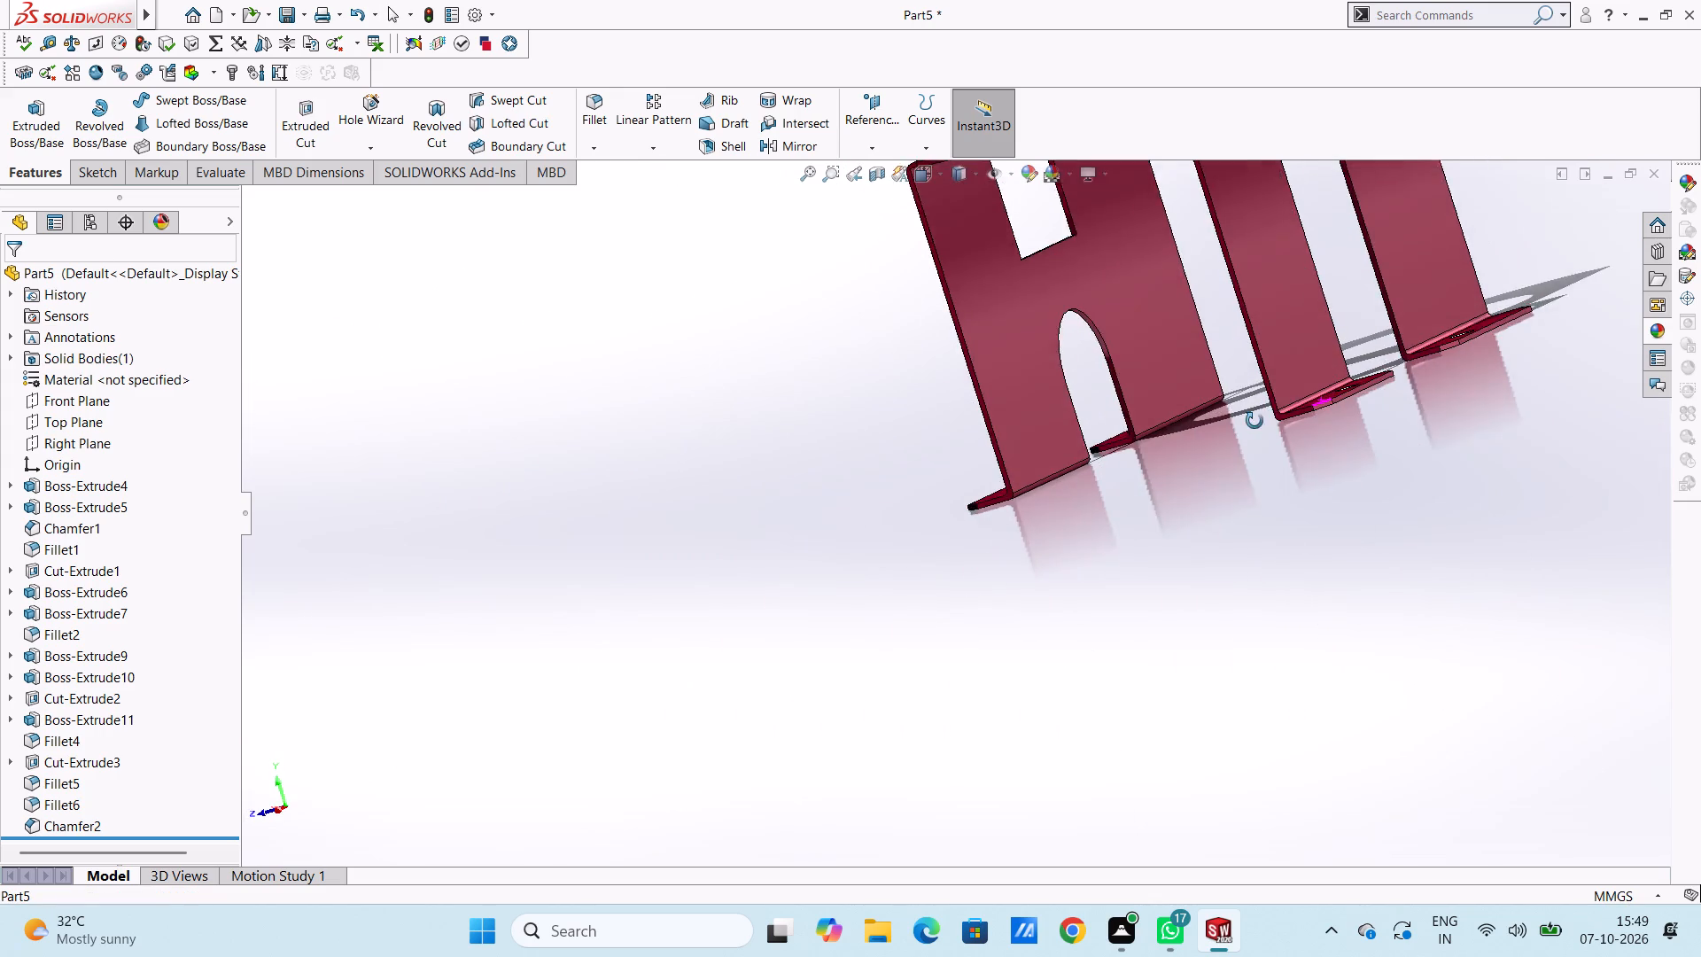
middle_click_drag(1254, 421, 1254, 423)
scroll(1379, 369, "down", 6)
scroll(1029, 545, "down", 5)
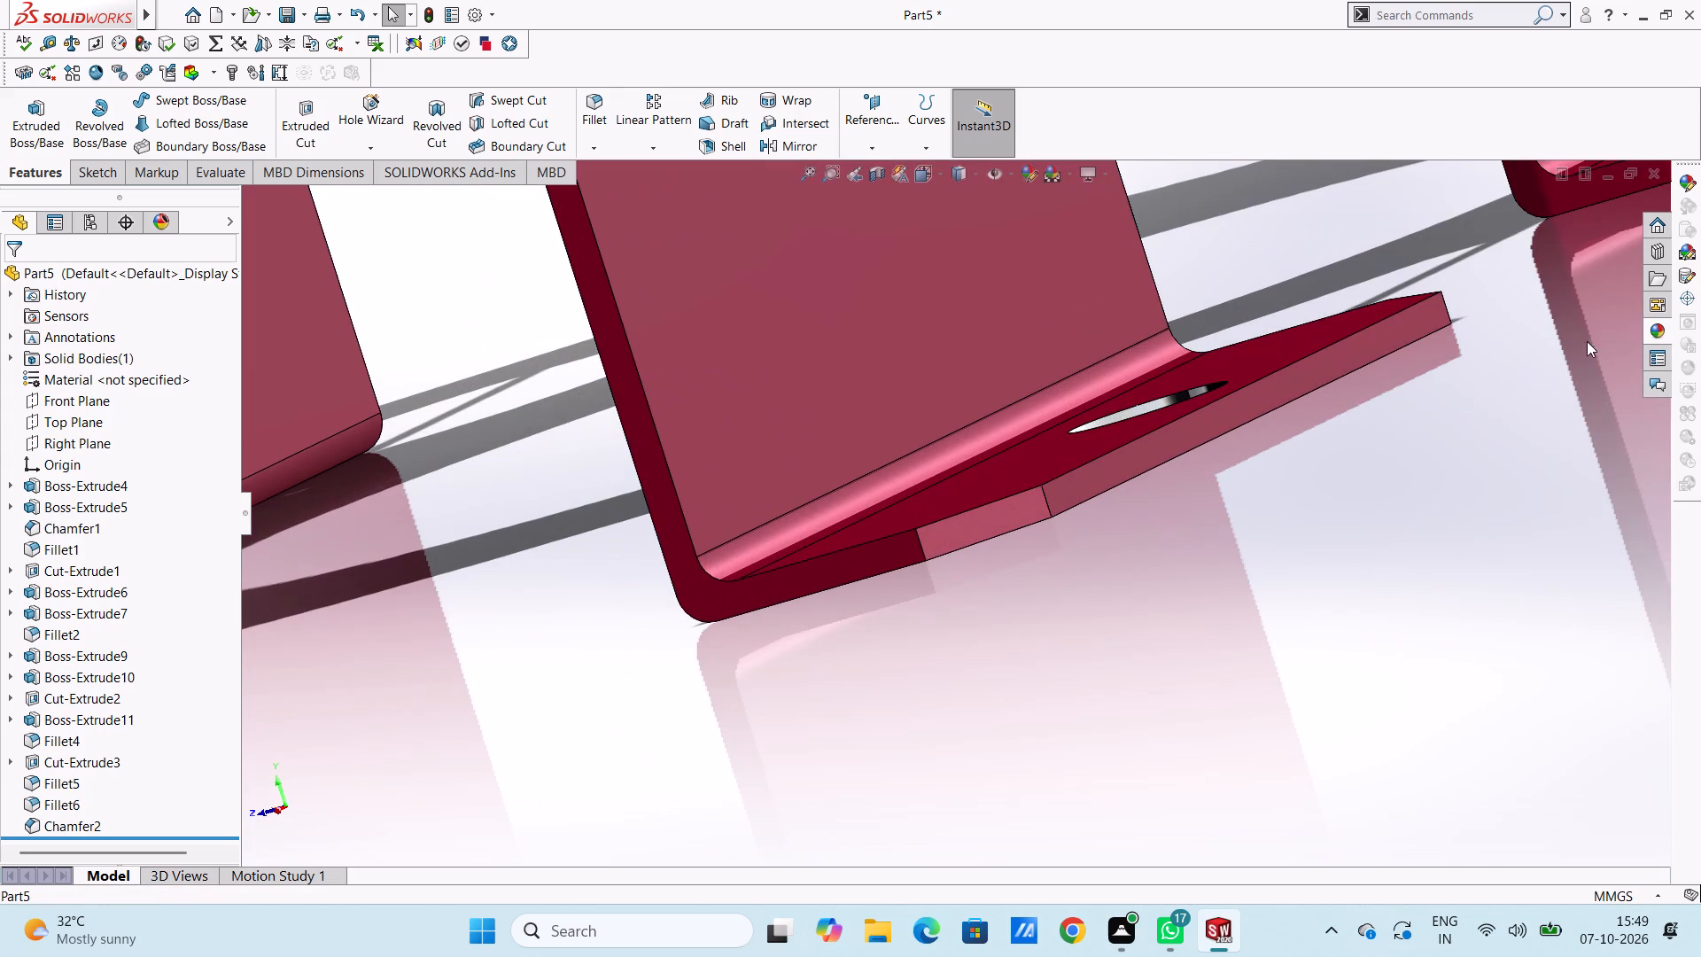
left_click(1656, 328)
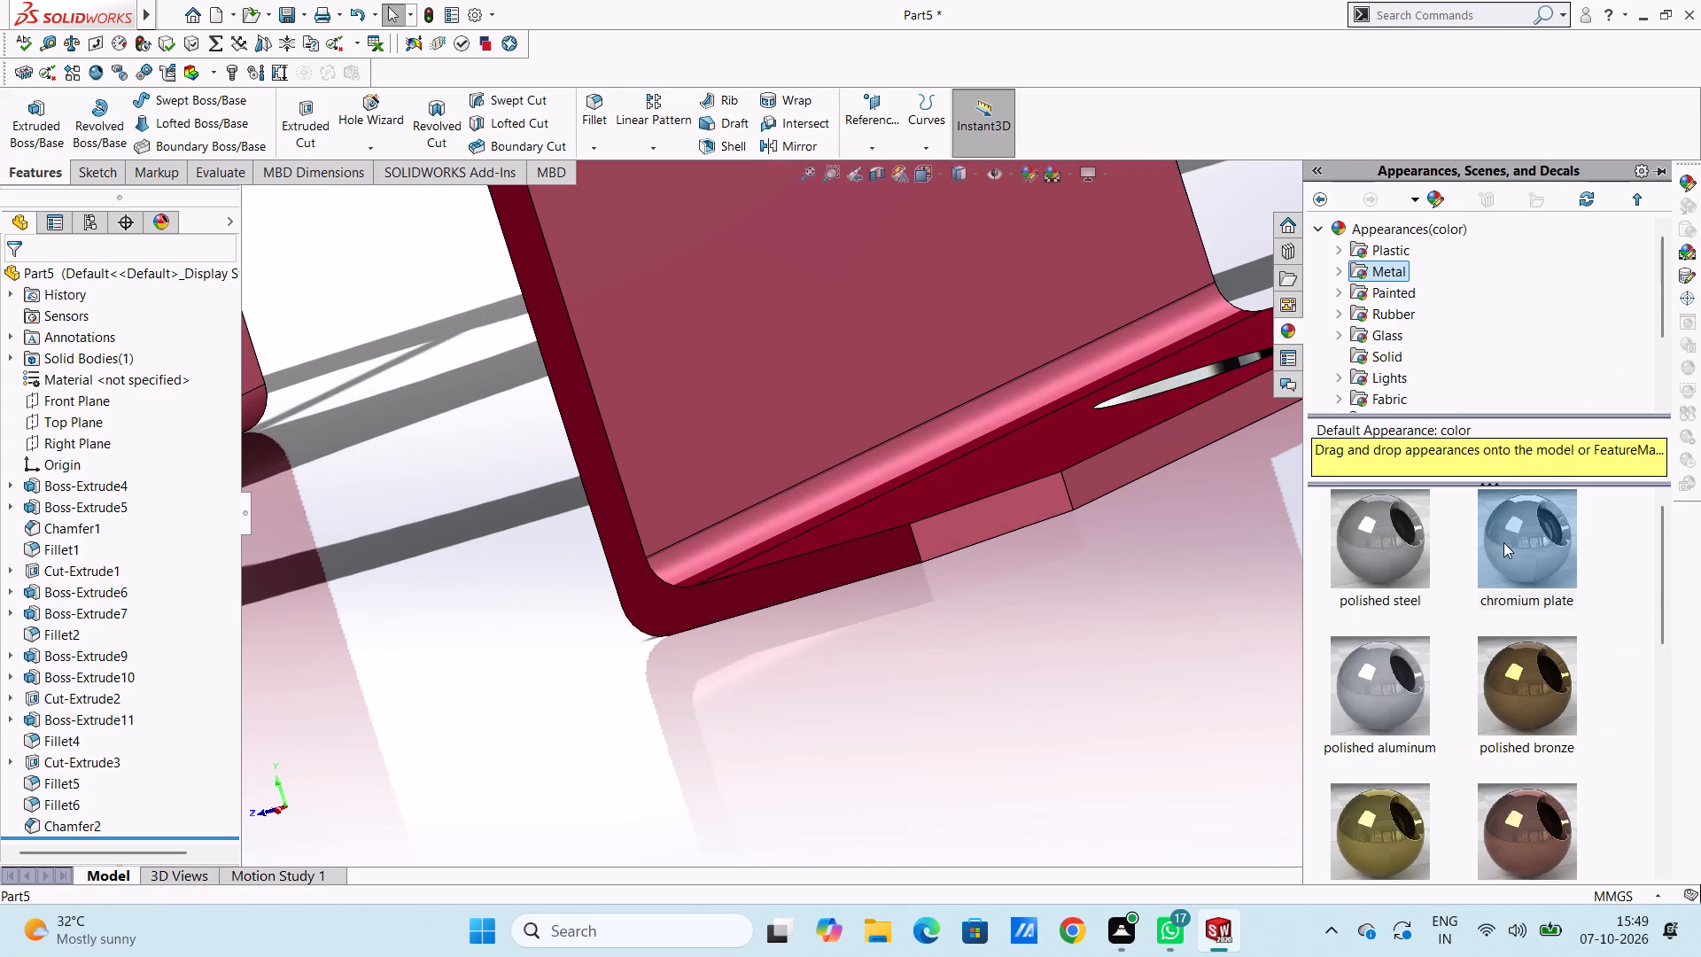
left_click_drag(1514, 541, 1002, 524)
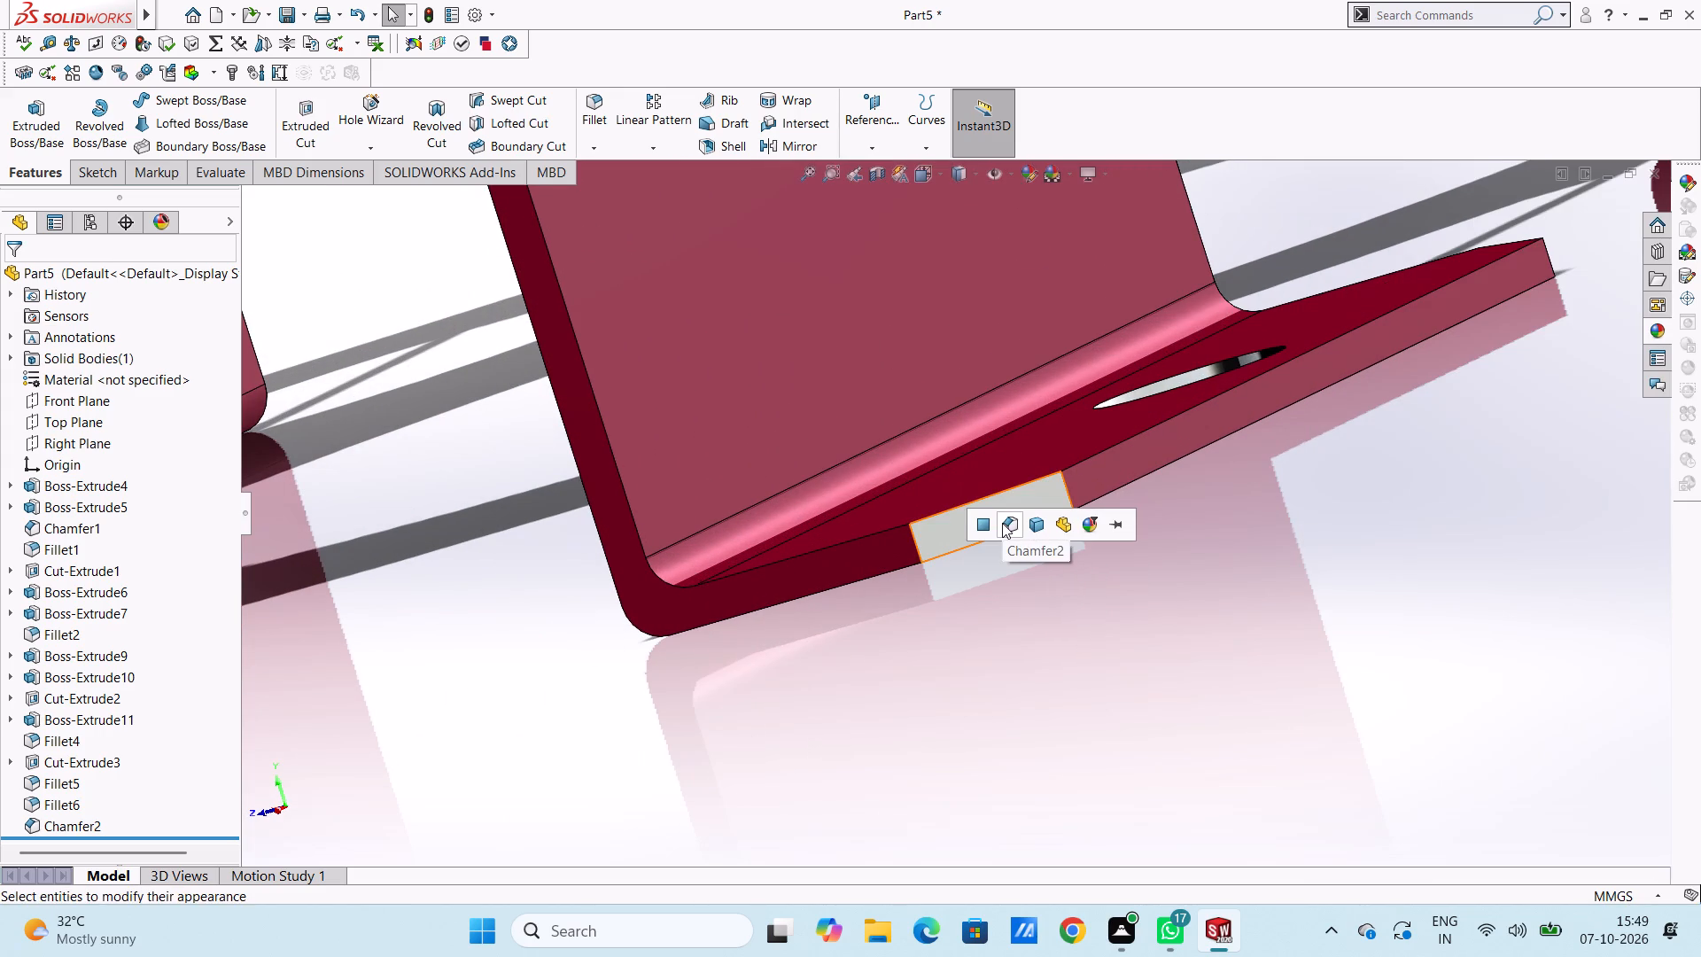
left_click(1011, 521)
In the isometric view, colour the bracket's top plate face dark purple with RGB 50, 0, 113.
scroll(1184, 558, "up", 8)
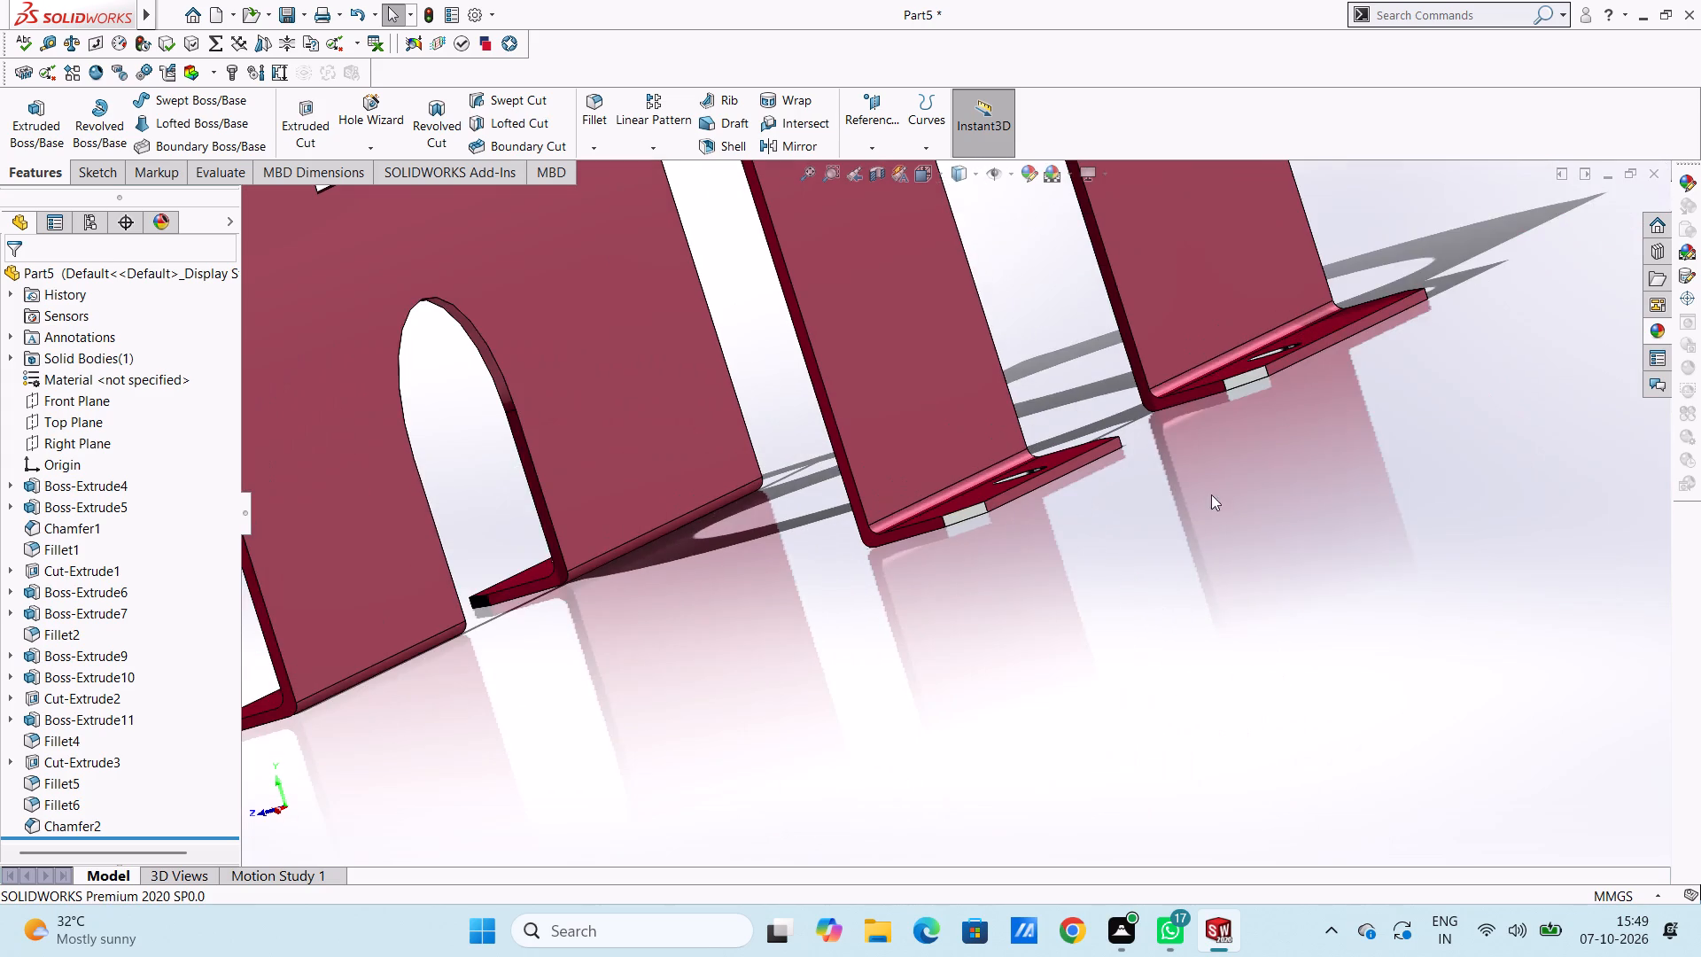
middle_click_drag(1223, 476, 1334, 494)
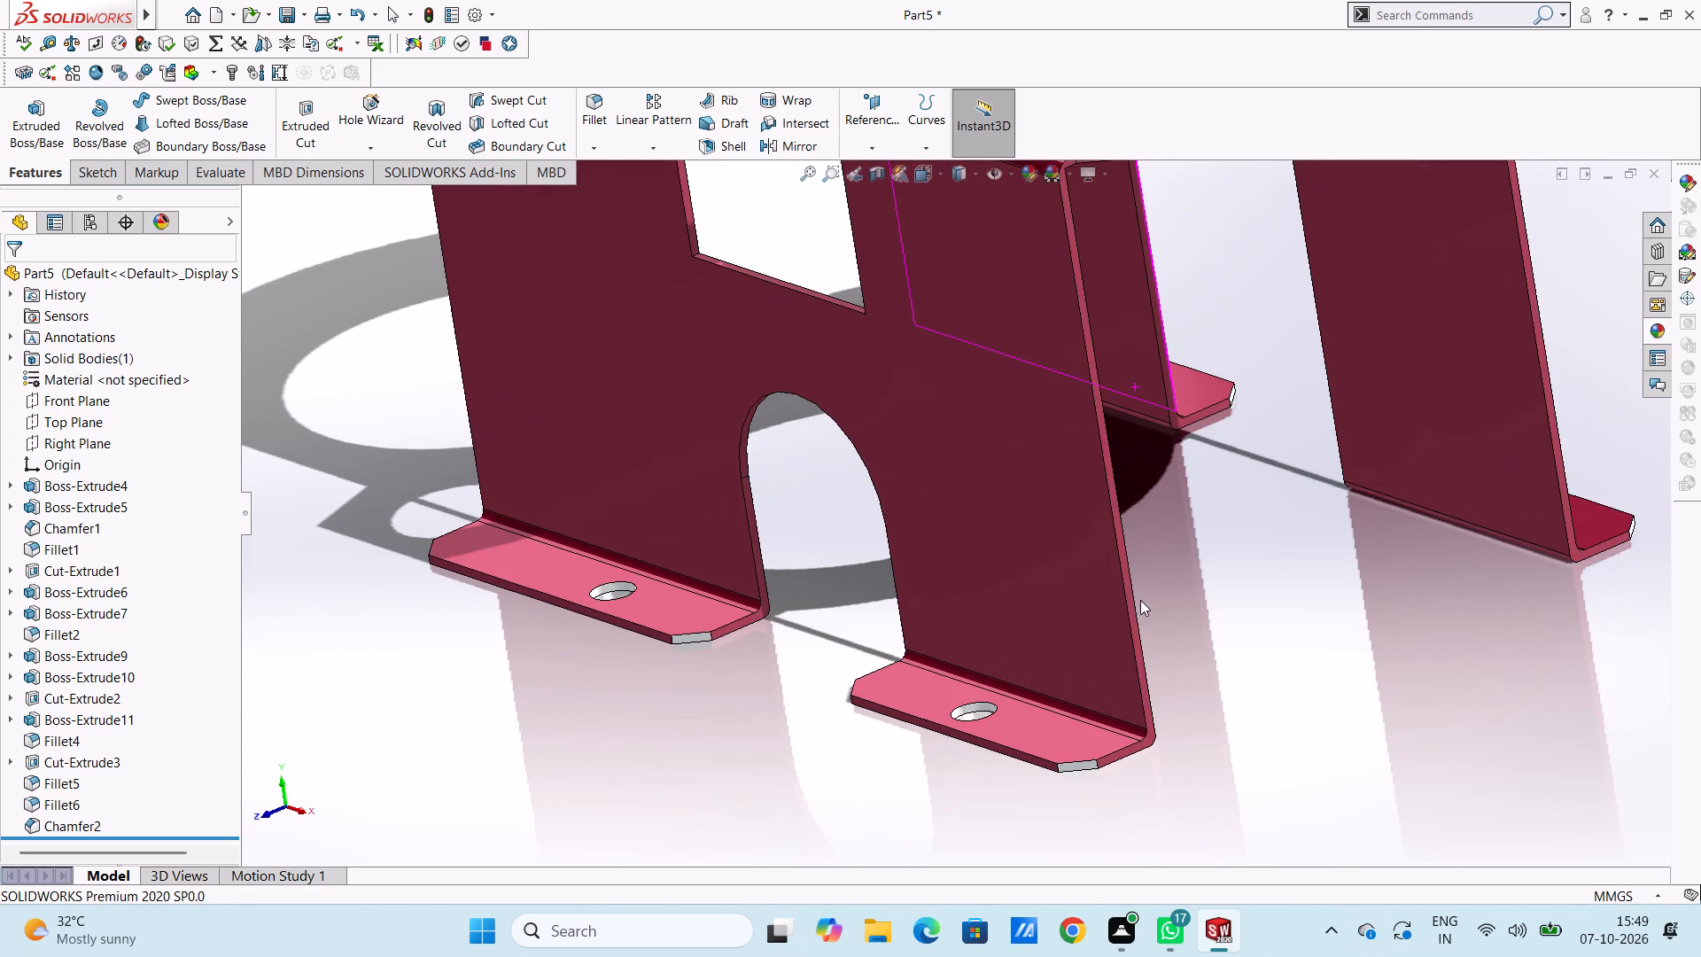
key("ctrl+7")
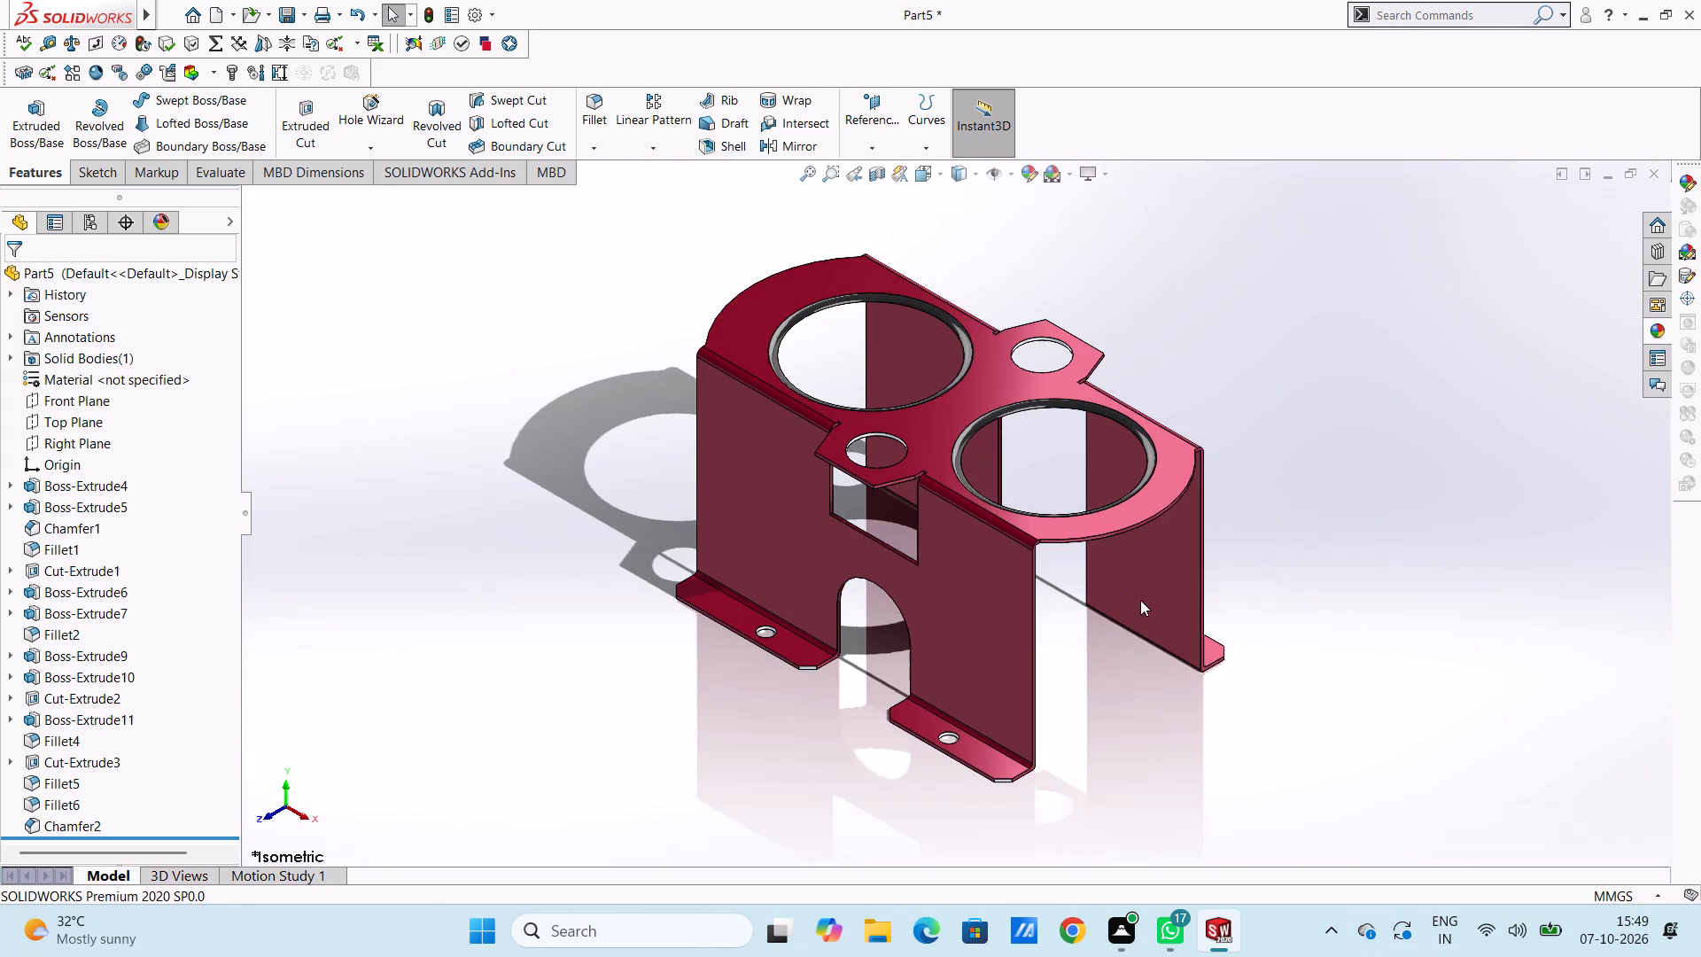
left_click(798, 283)
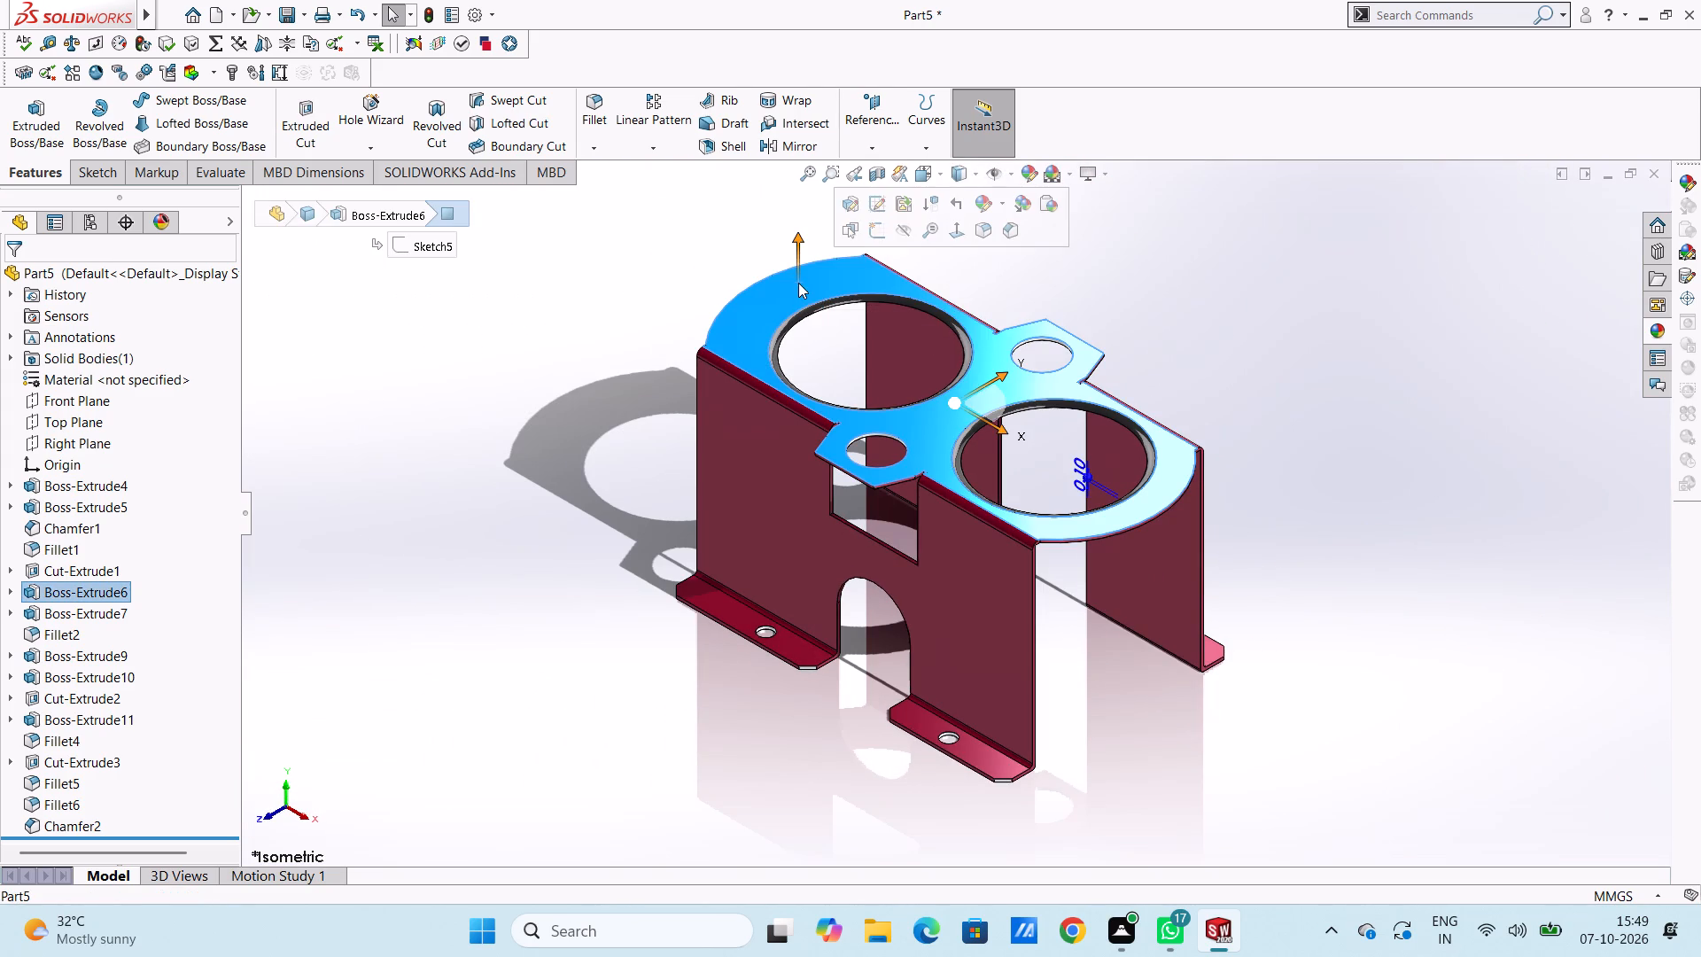
left_click(756, 311)
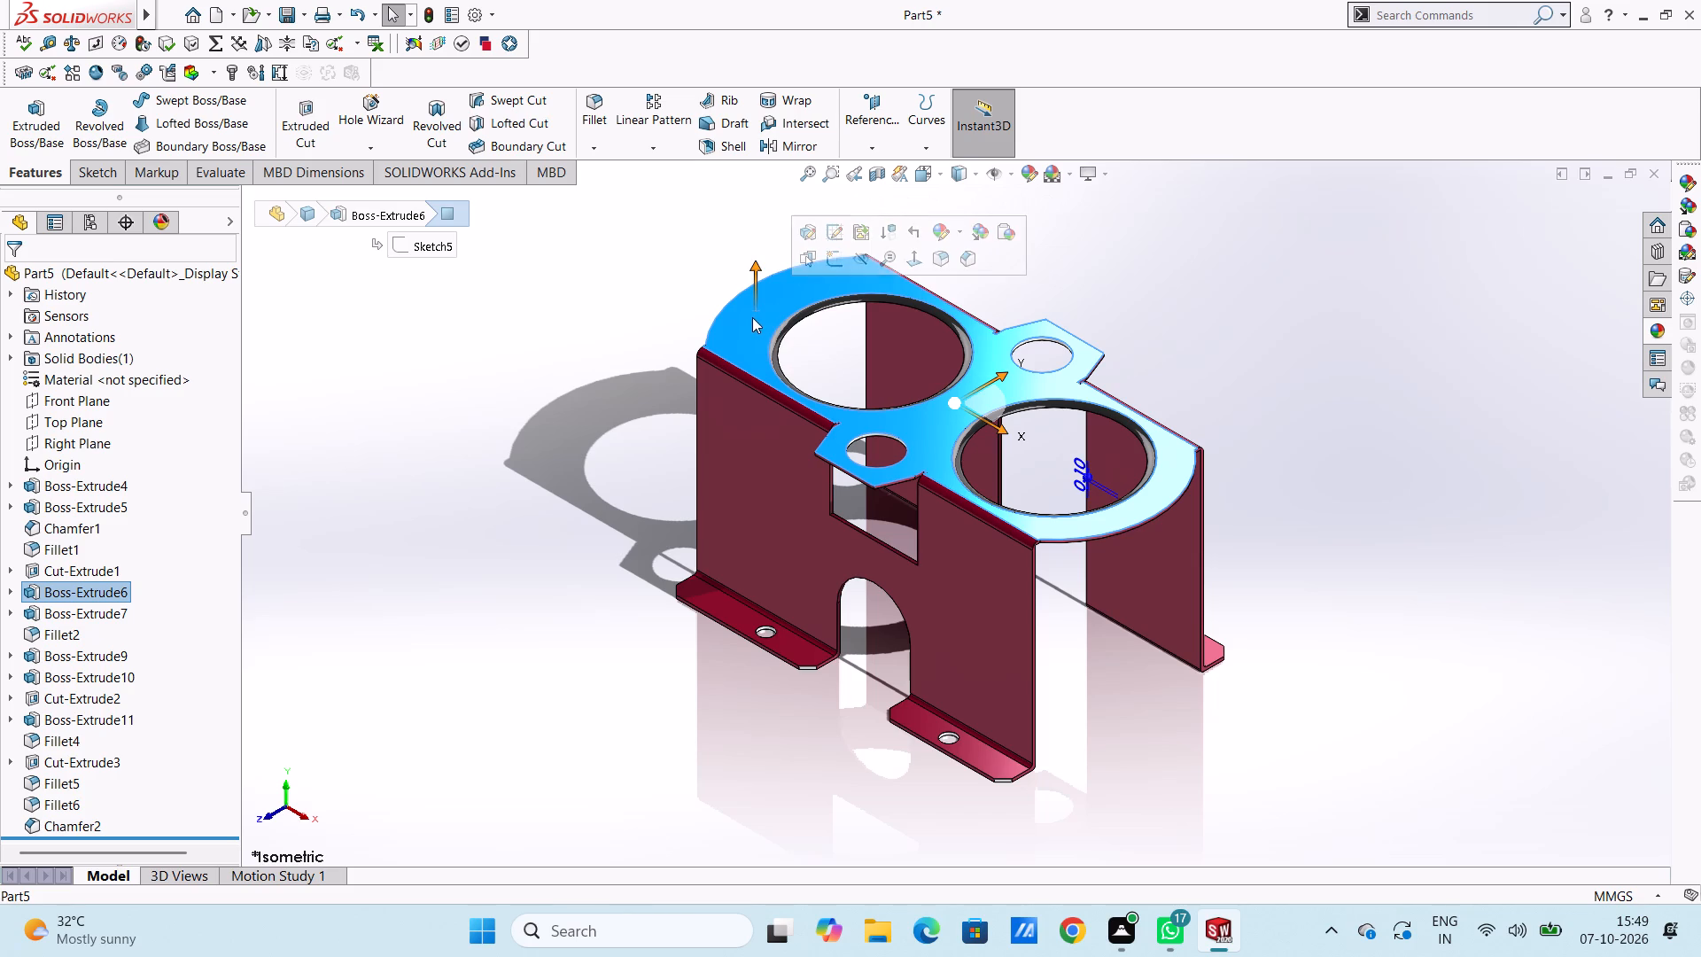
left_click(1030, 176)
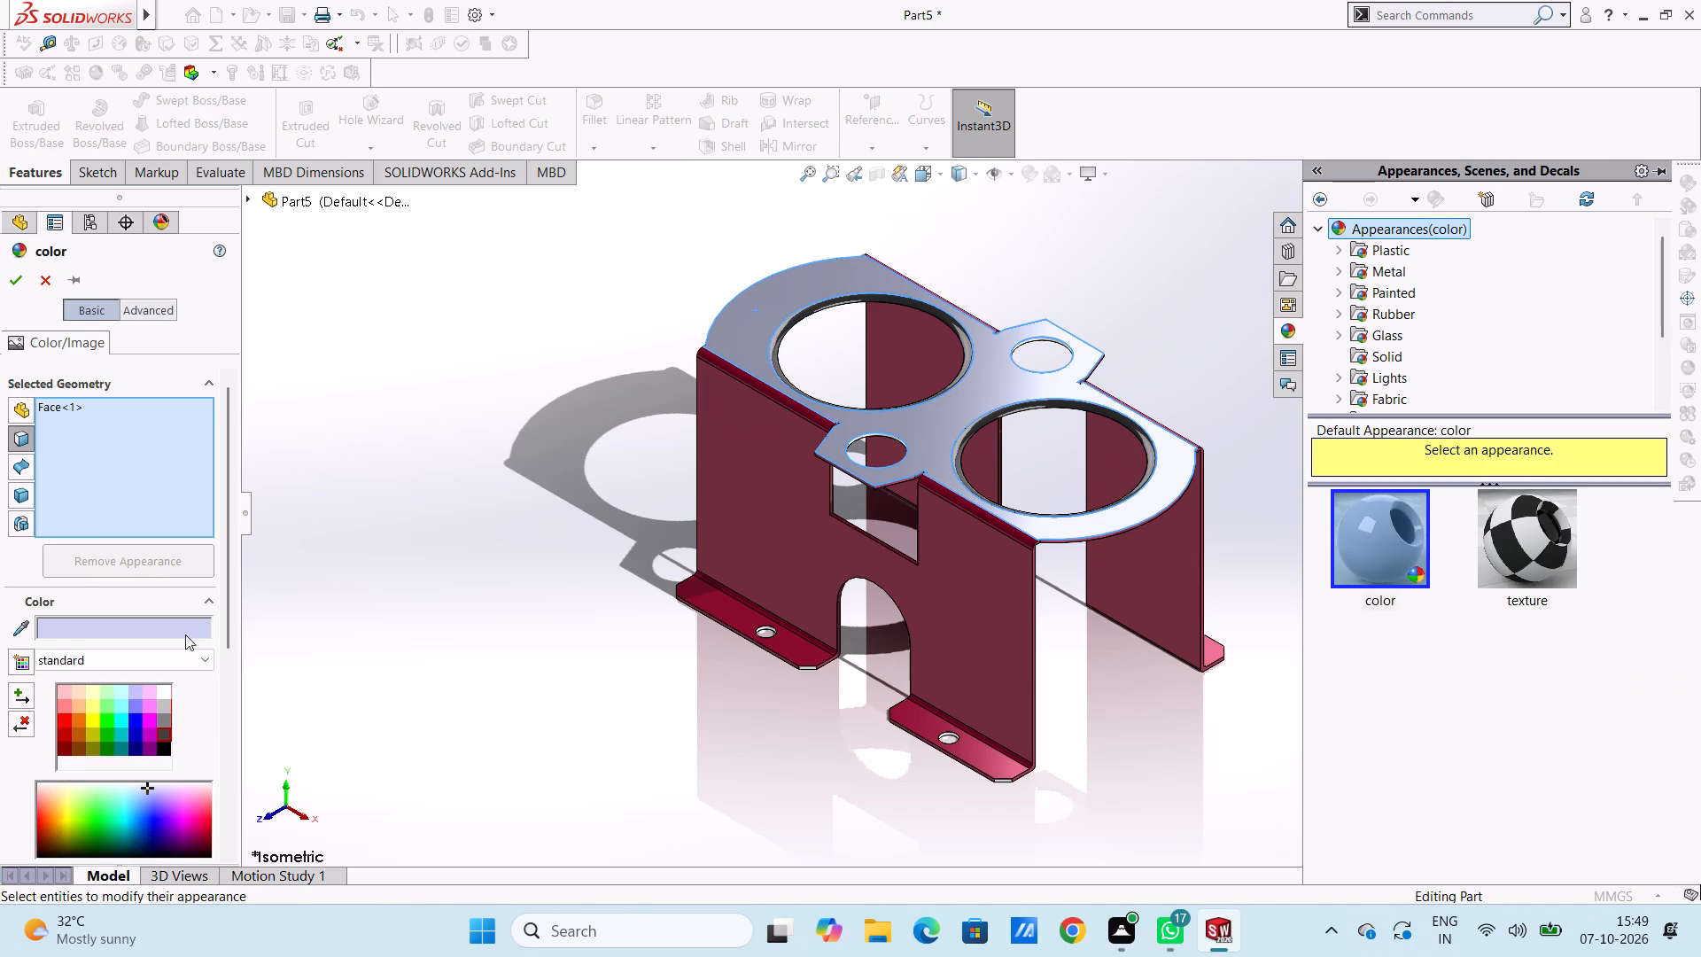
scroll(181, 637, "down", 3)
left_click(167, 471)
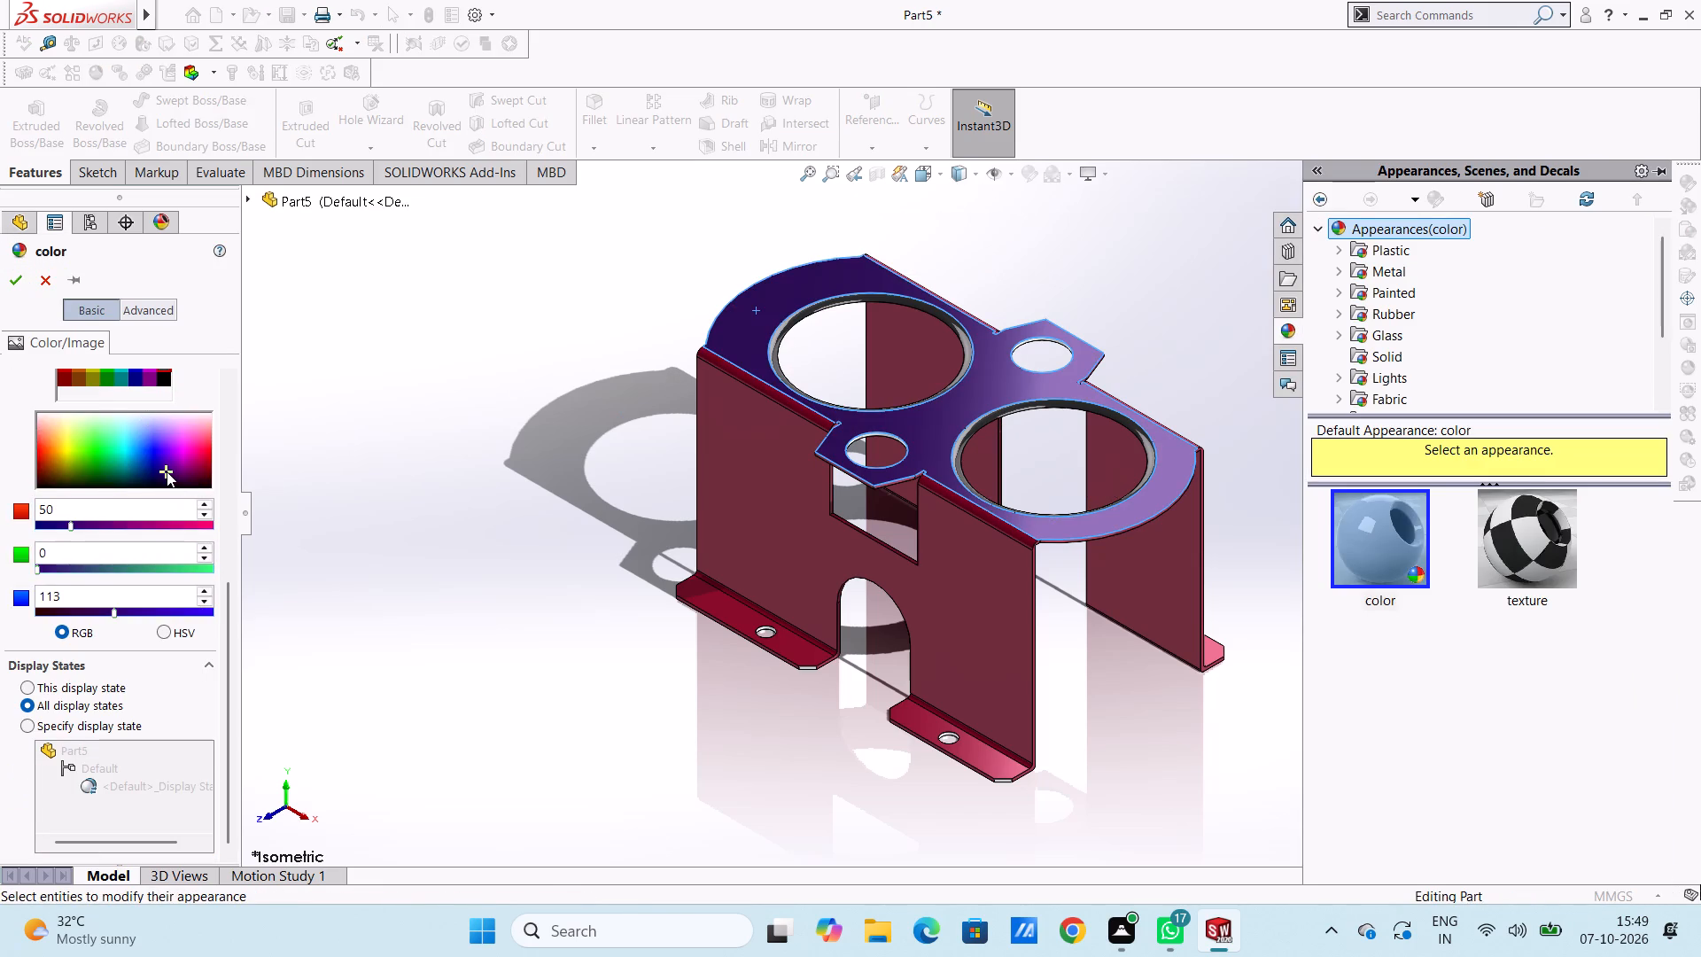
left_click(17, 278)
left_click(376, 333)
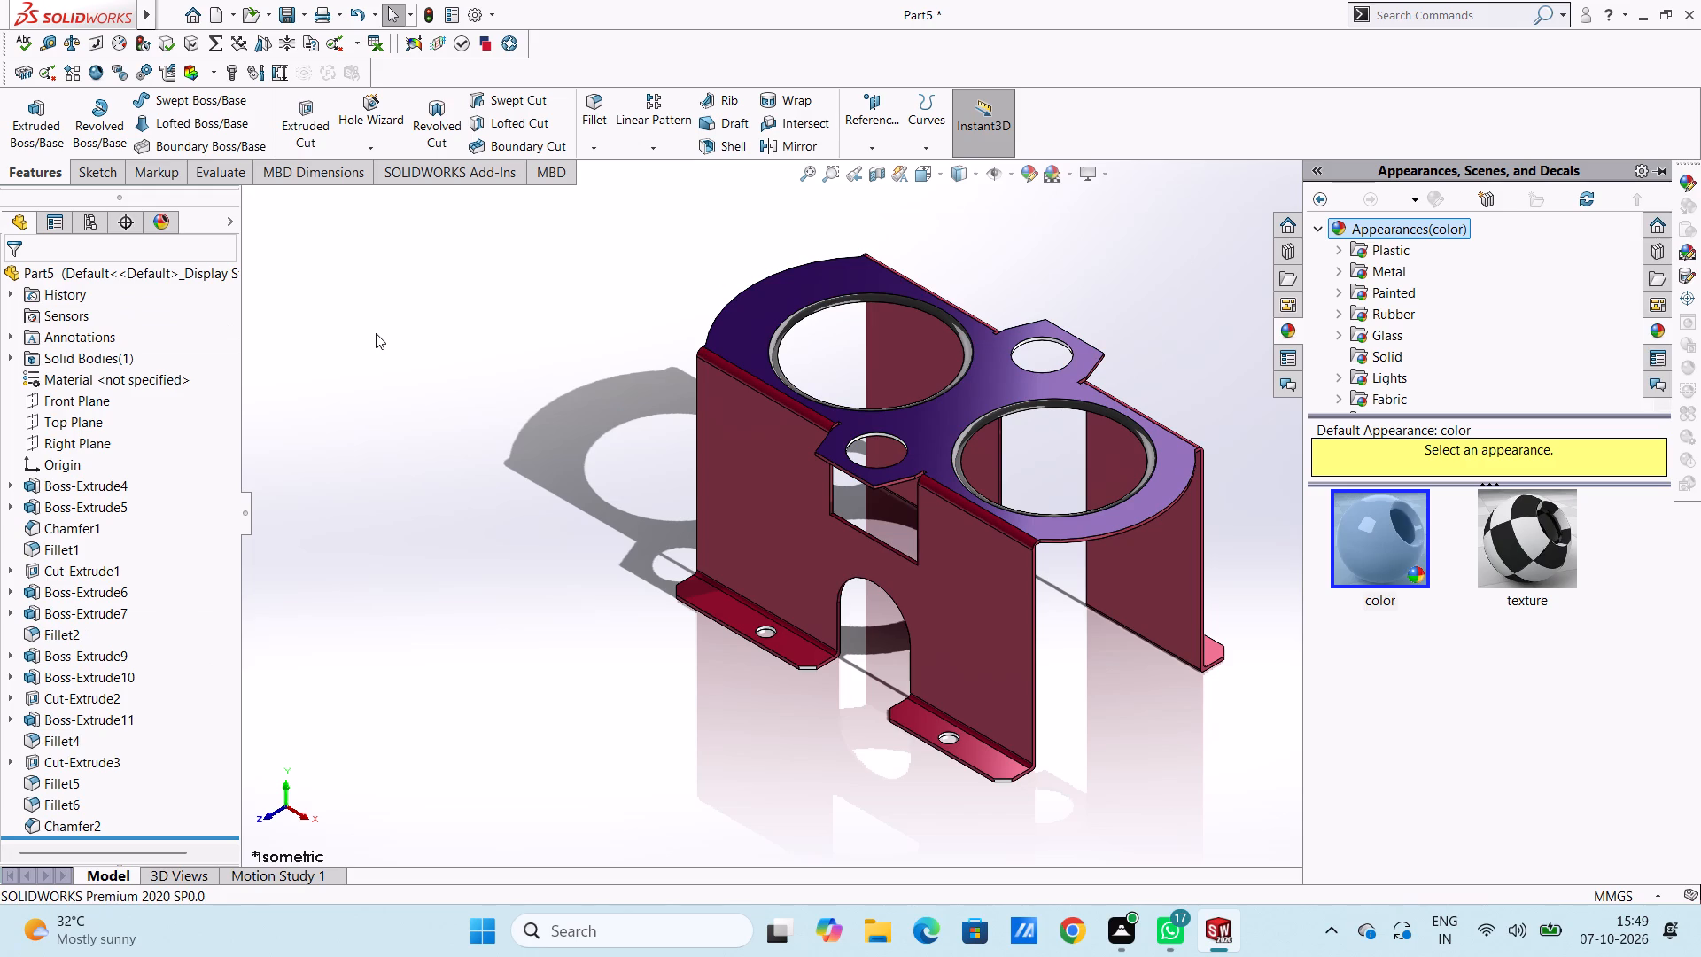
scroll(718, 447, "up", 2)
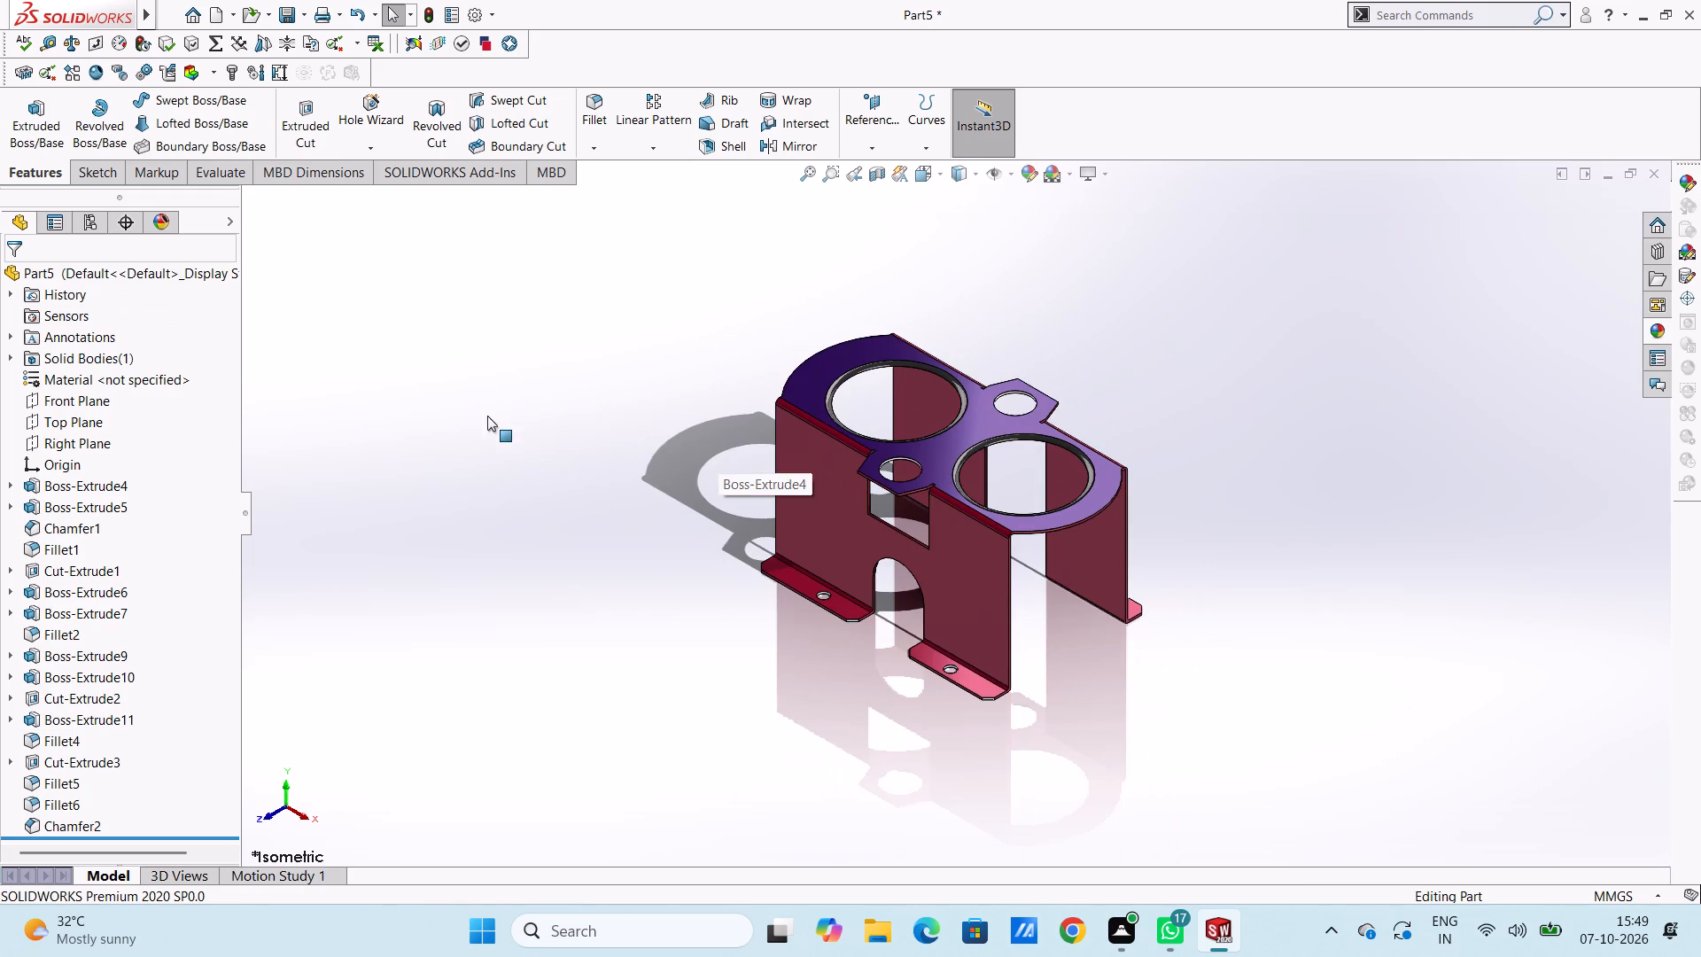
Save the part in Documents as "dual bore sheet metal clip bracket" in SOLIDWORKS Part format.
key("ctrl+s")
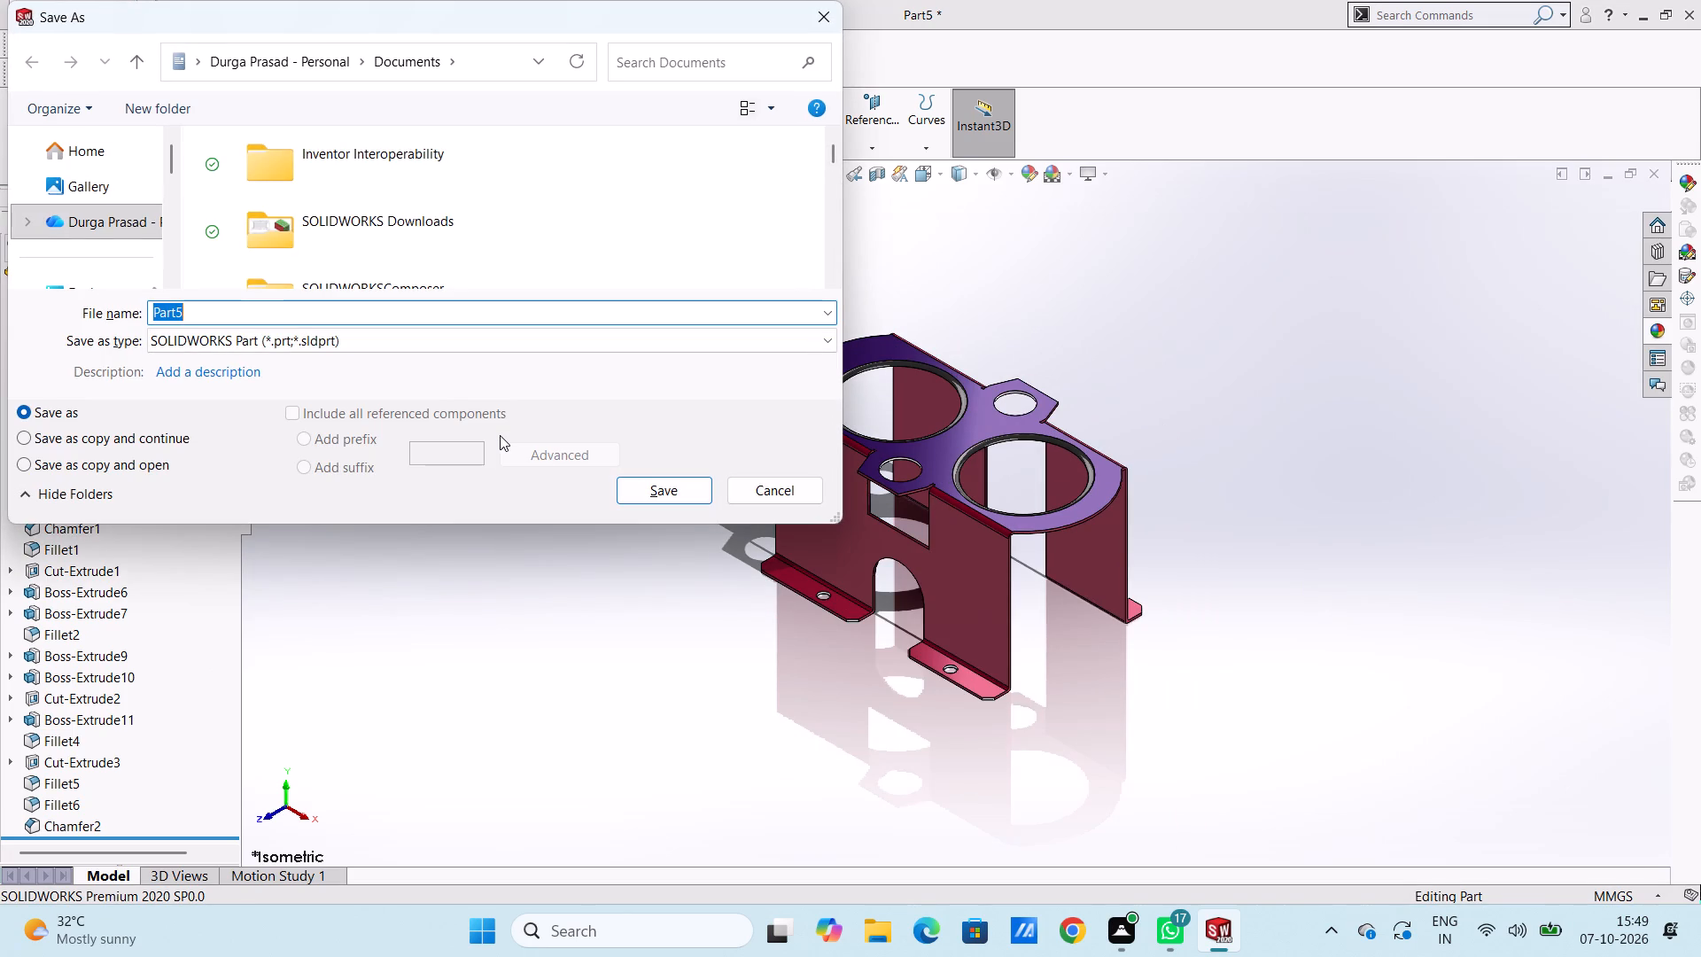
type("dual")
key("space")
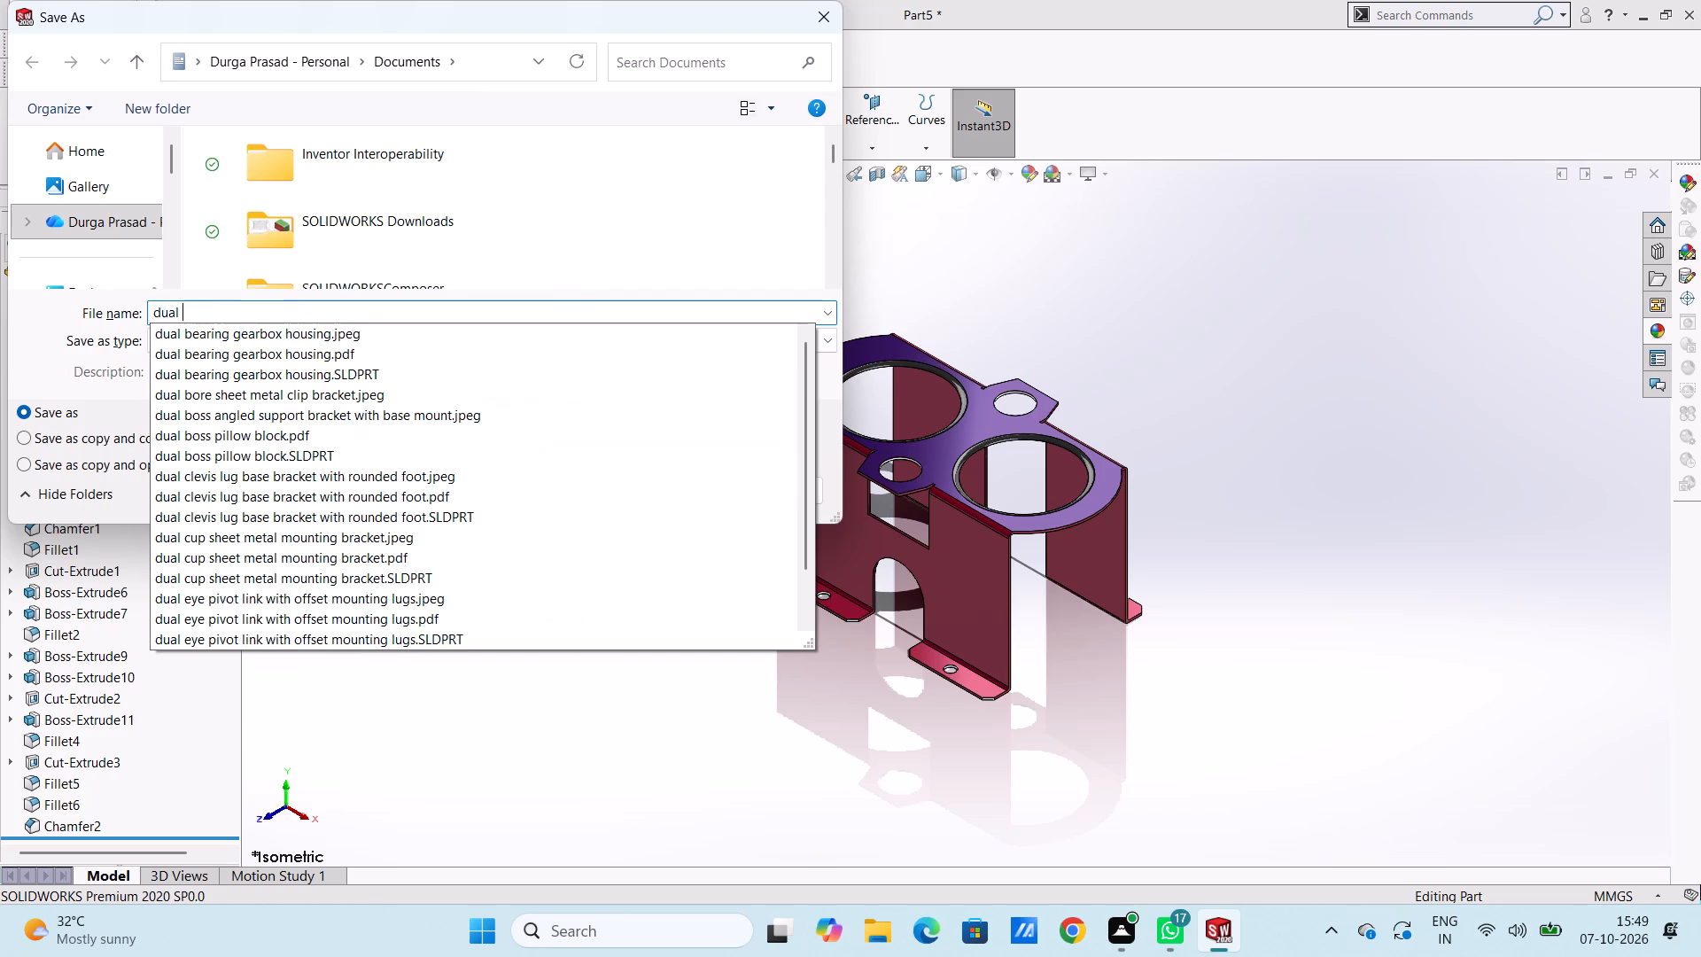
type("bore")
key("space")
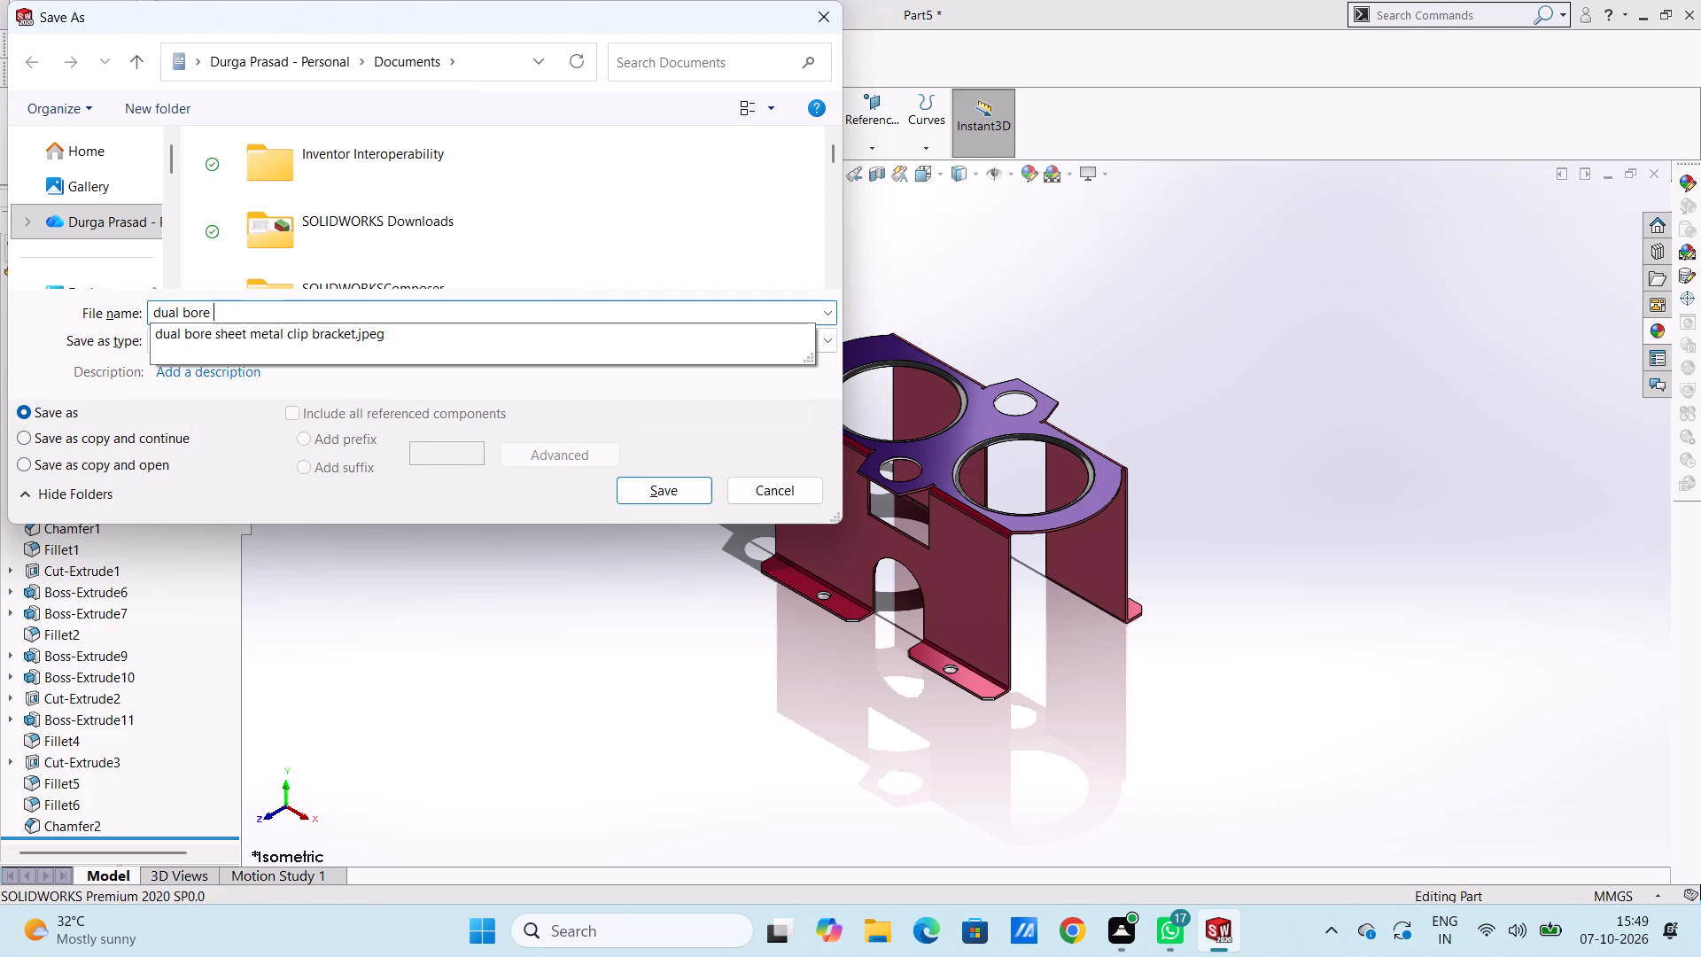
type("sheet metal s")
key("BackSpace")
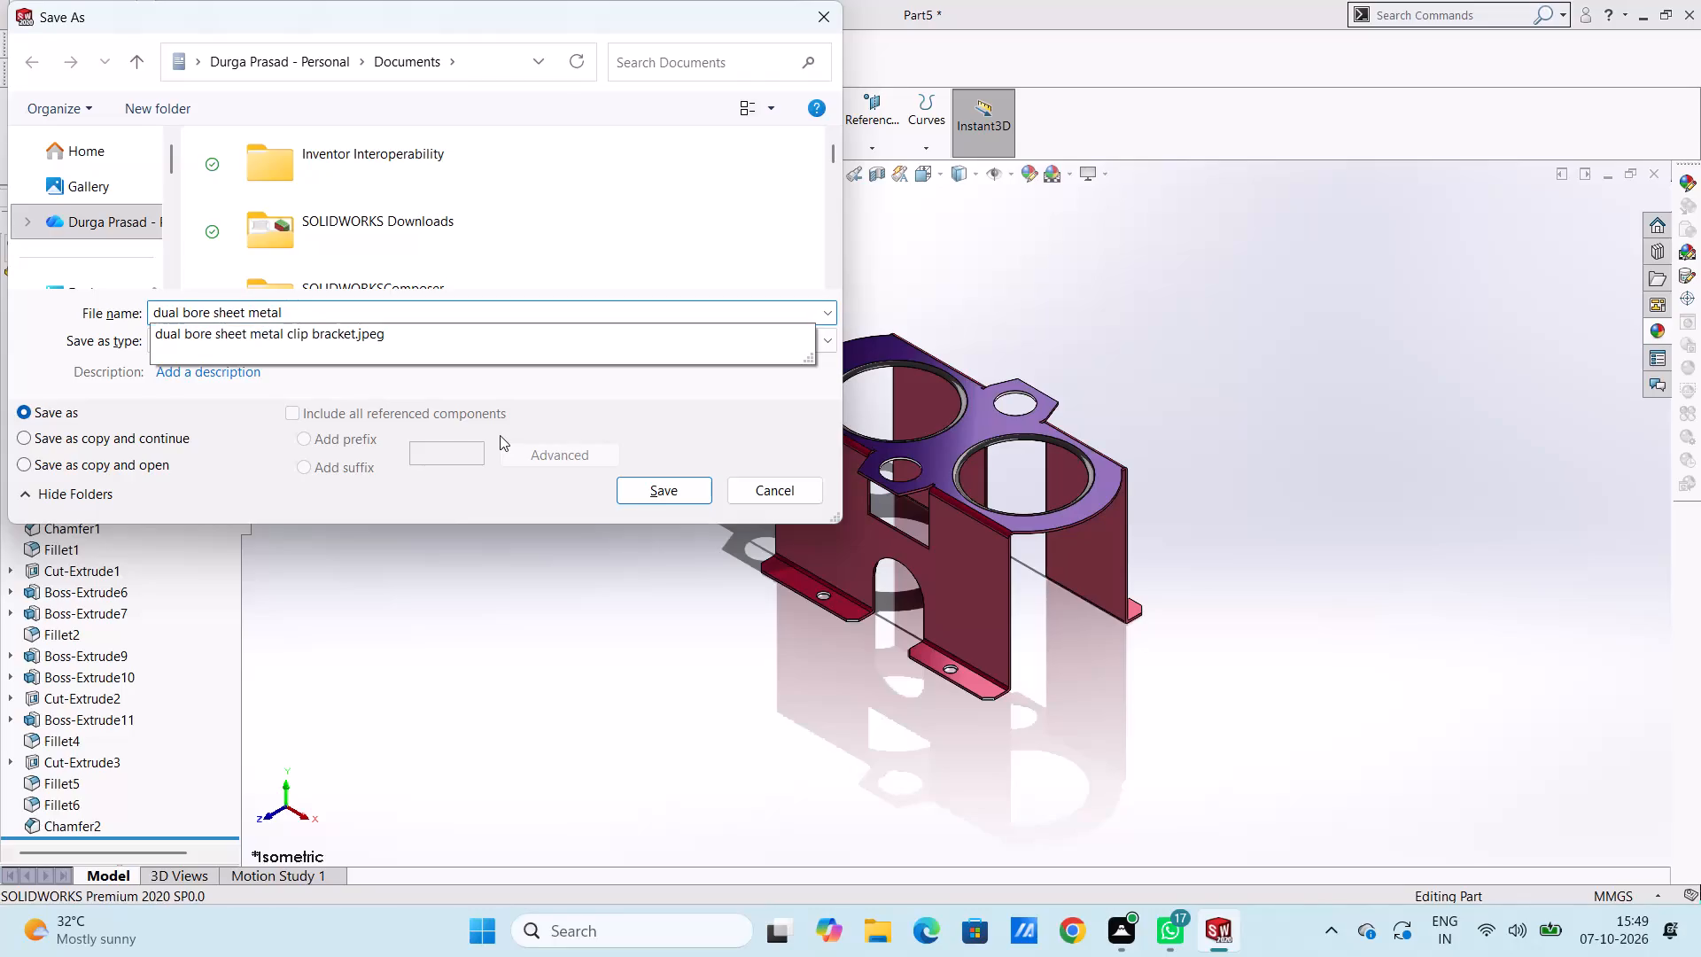
type("clip be")
key("BackSpace")
type("rac")
type("ket")
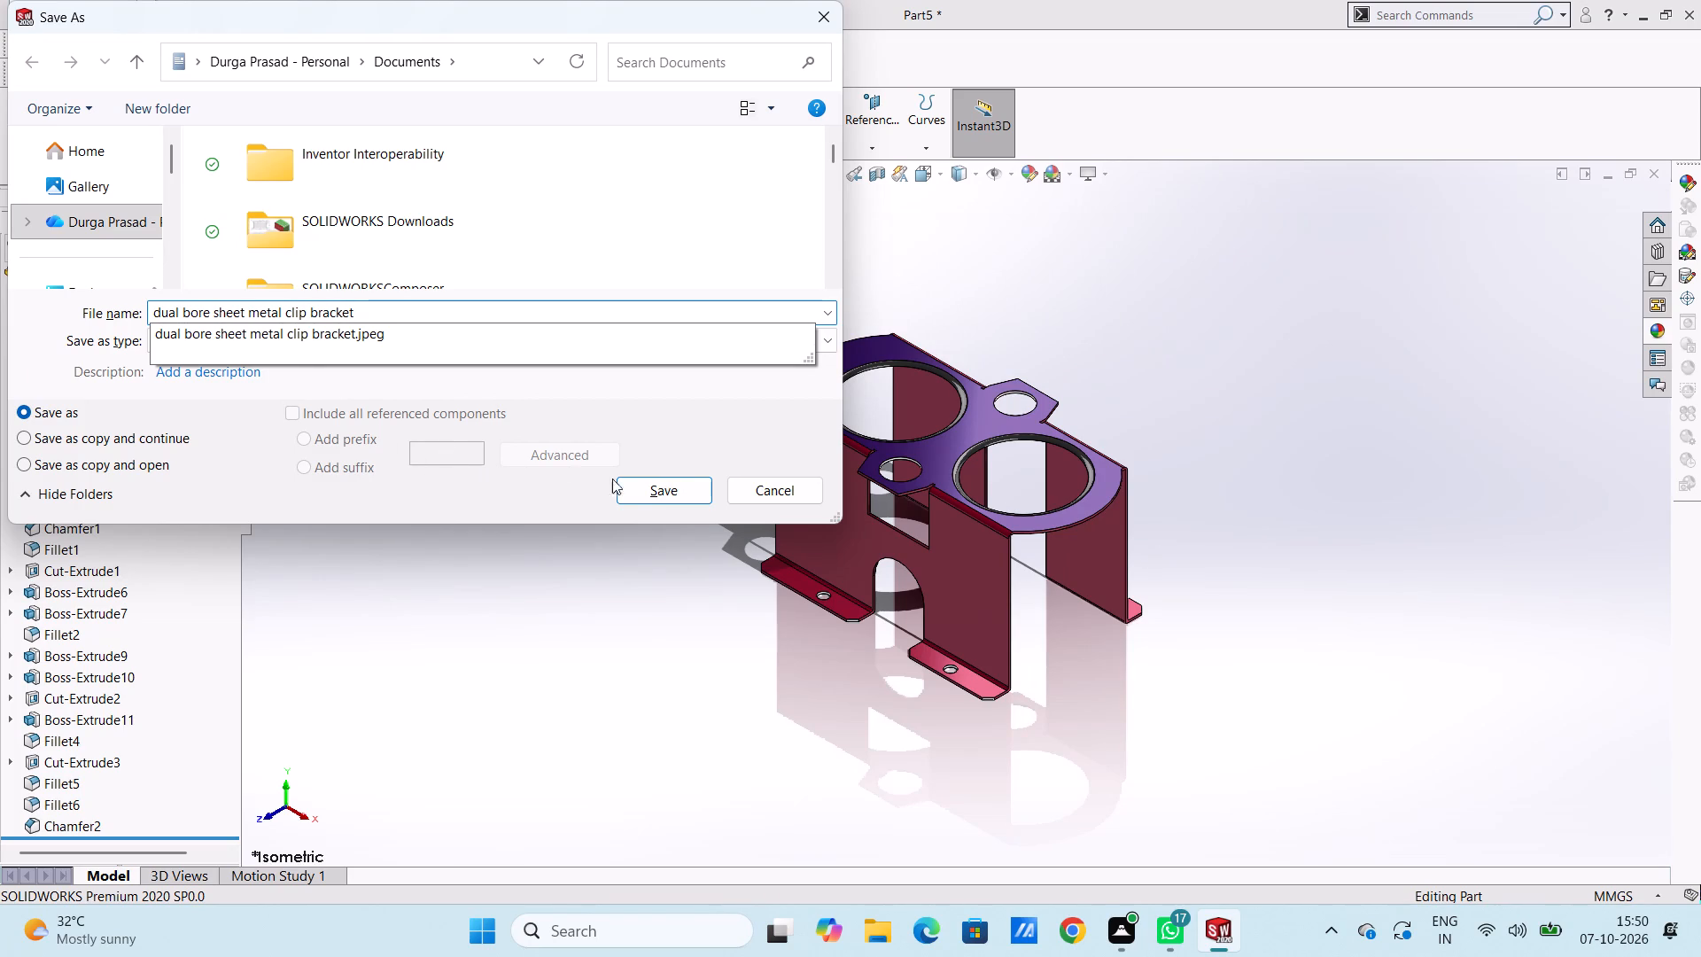
left_click(671, 492)
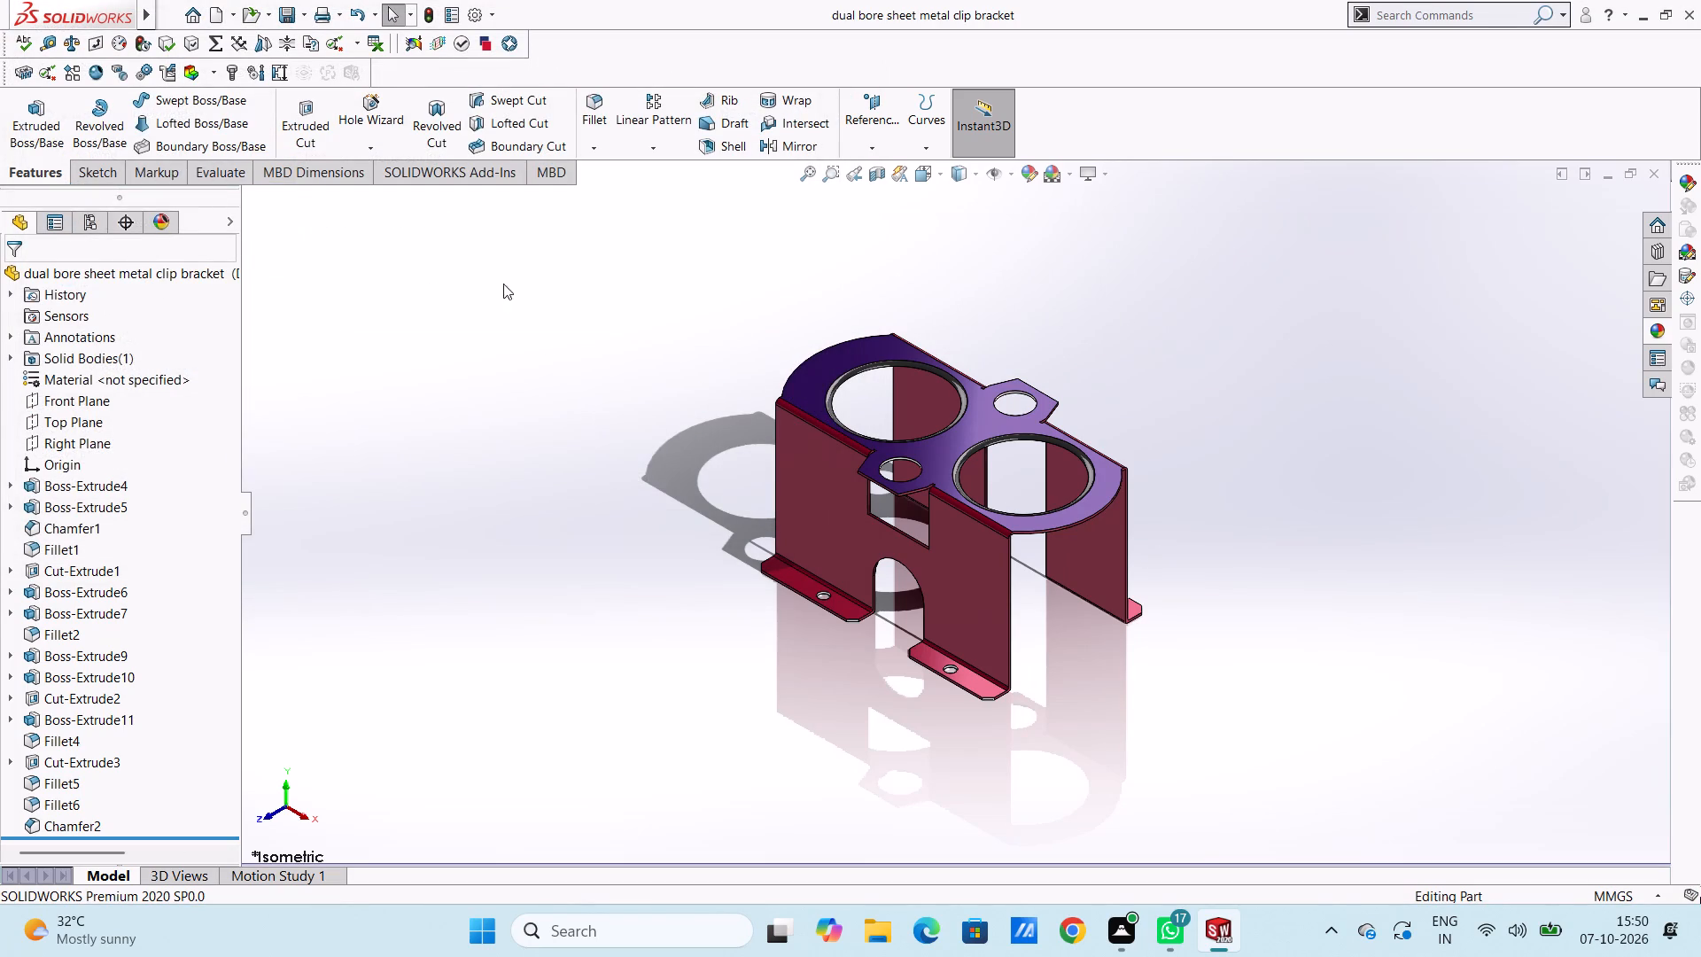
Save a PDF copy of the bracket in Documents under the same file name.
left_click(300, 14)
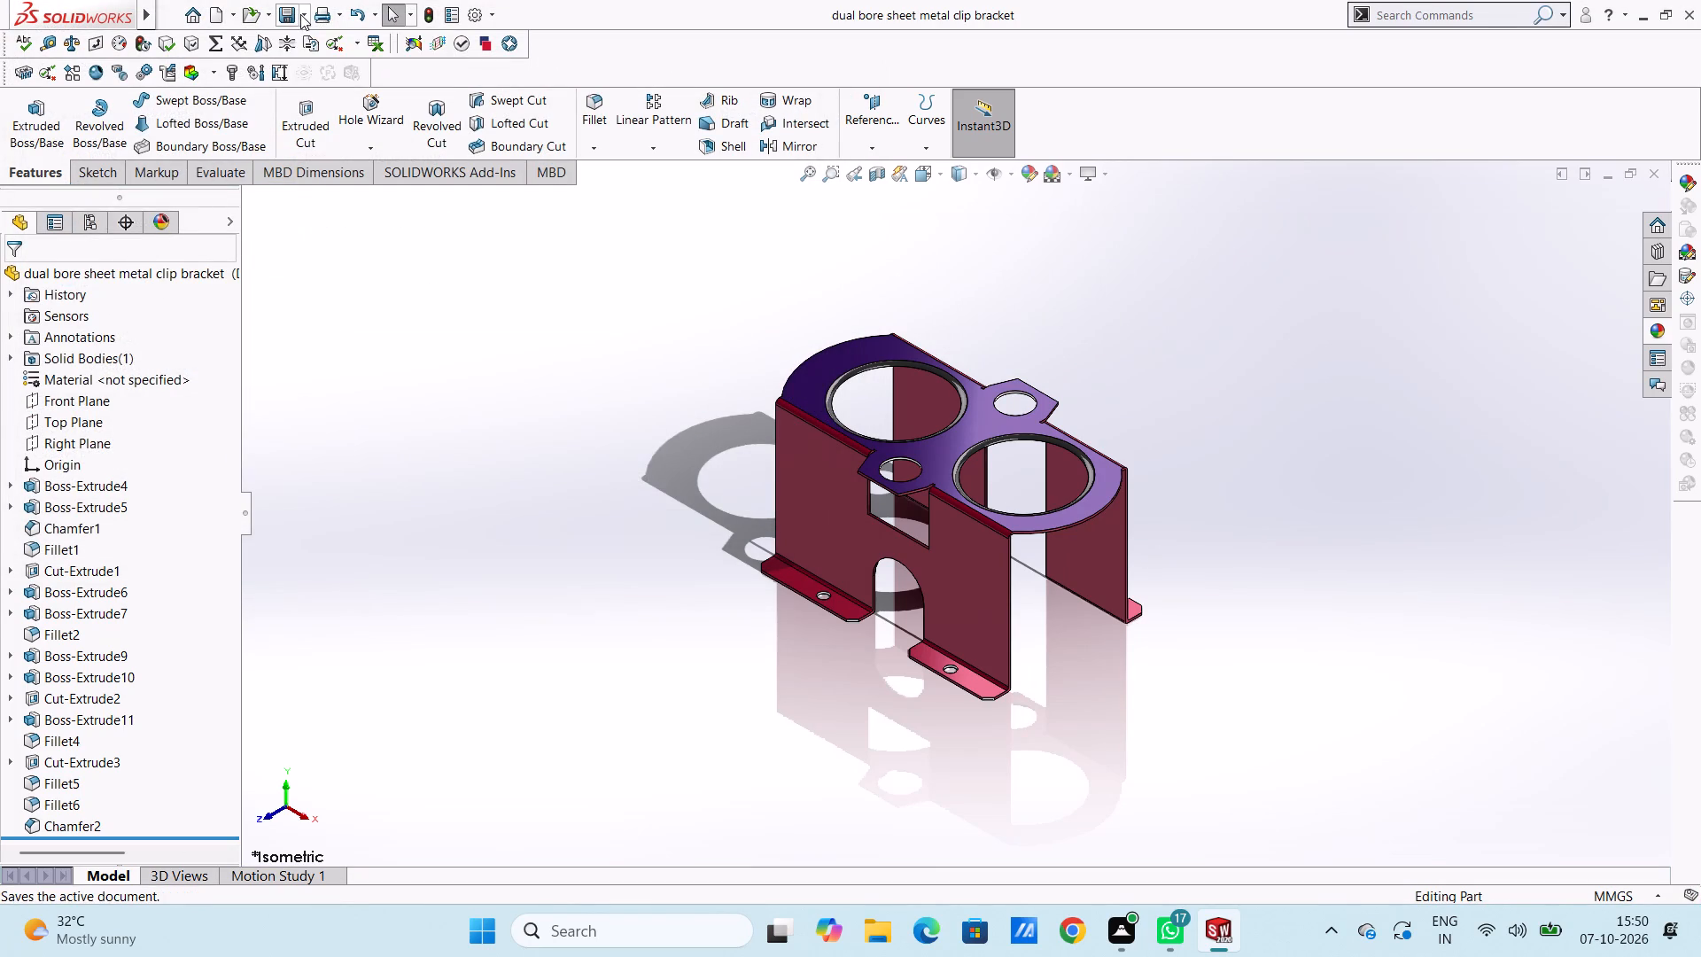
left_click(327, 66)
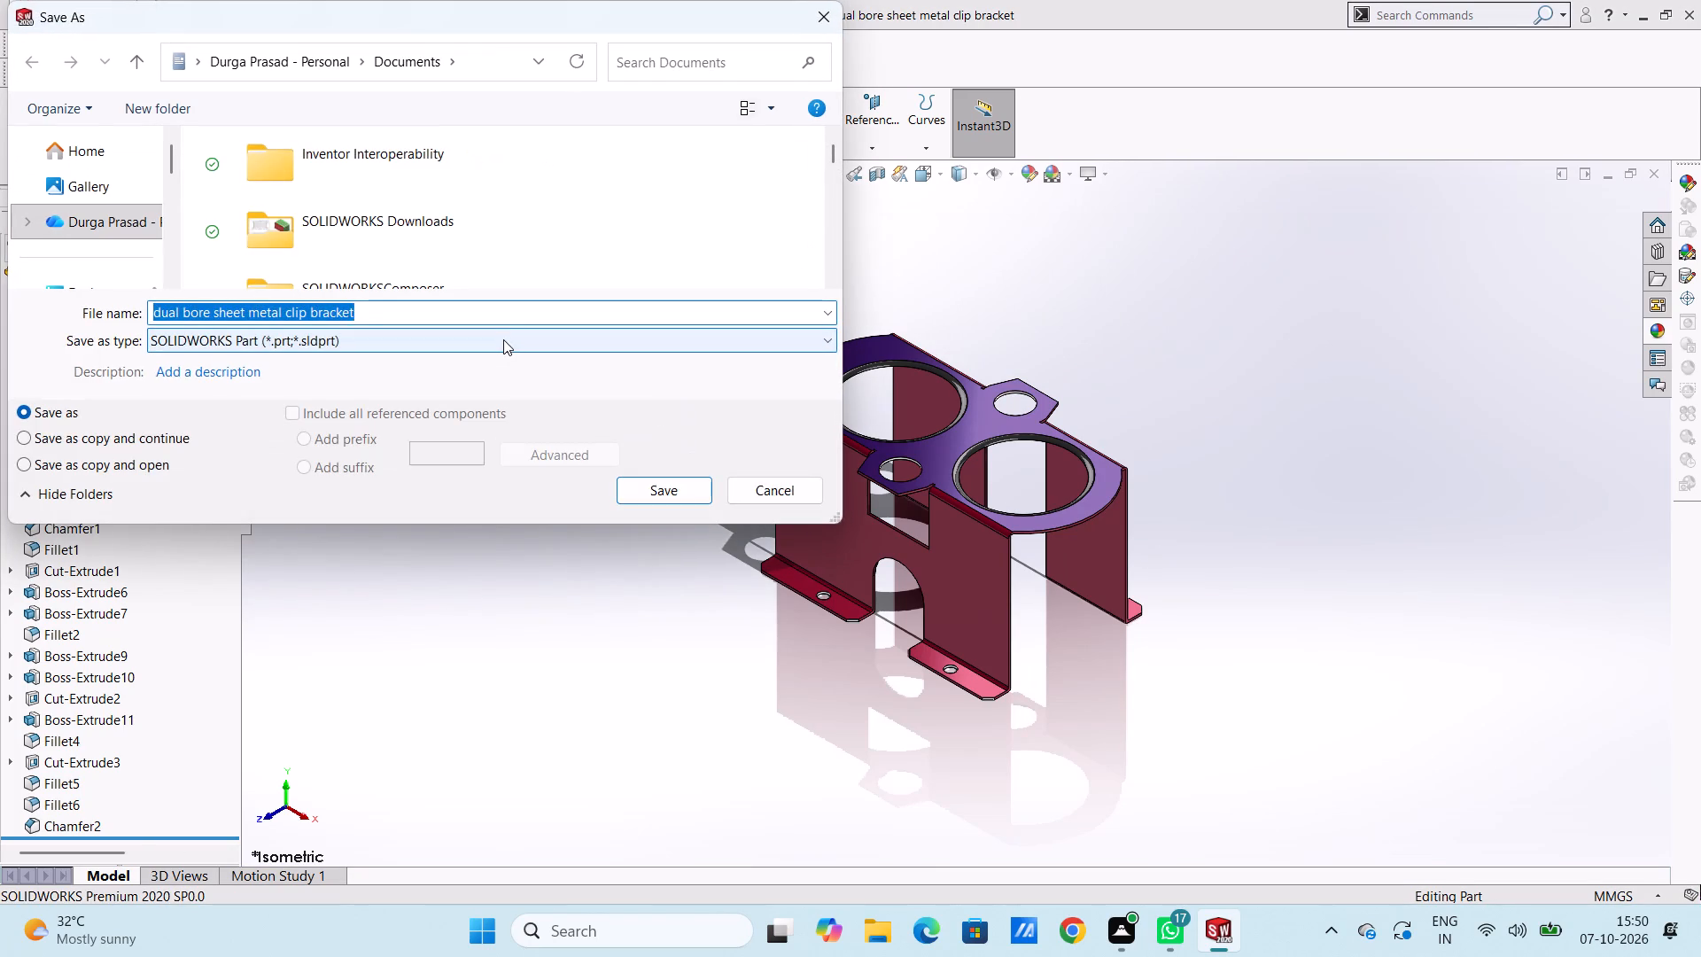
left_click(503, 339)
left_click(471, 481)
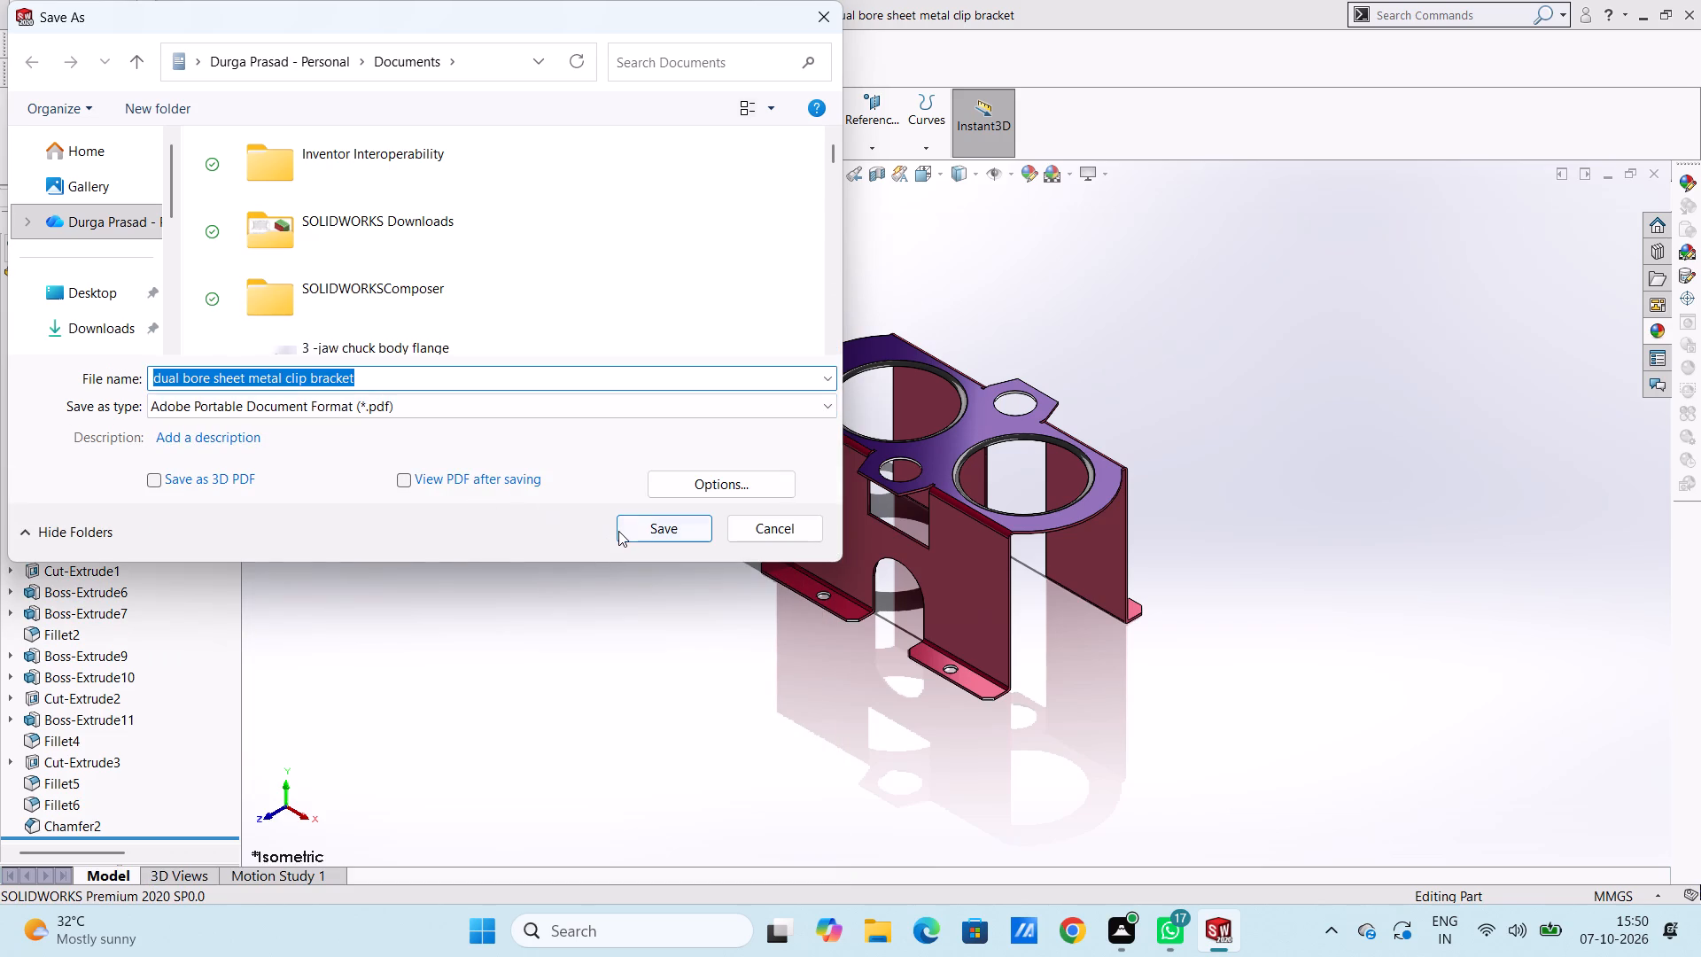
left_click(618, 531)
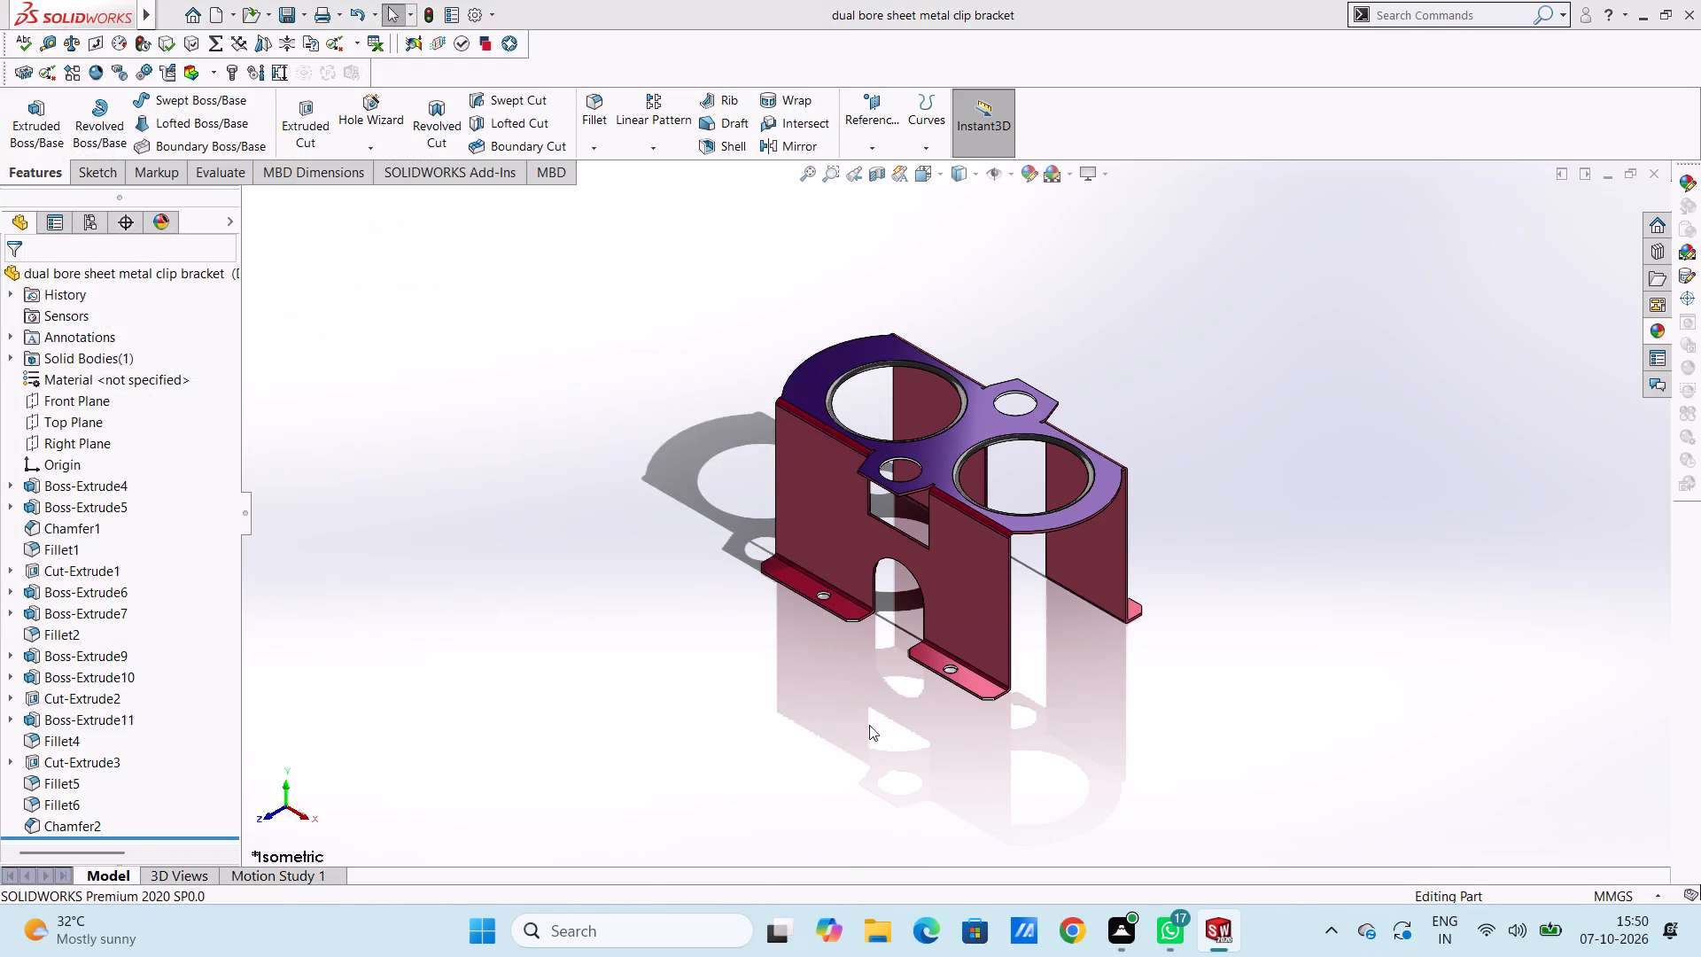